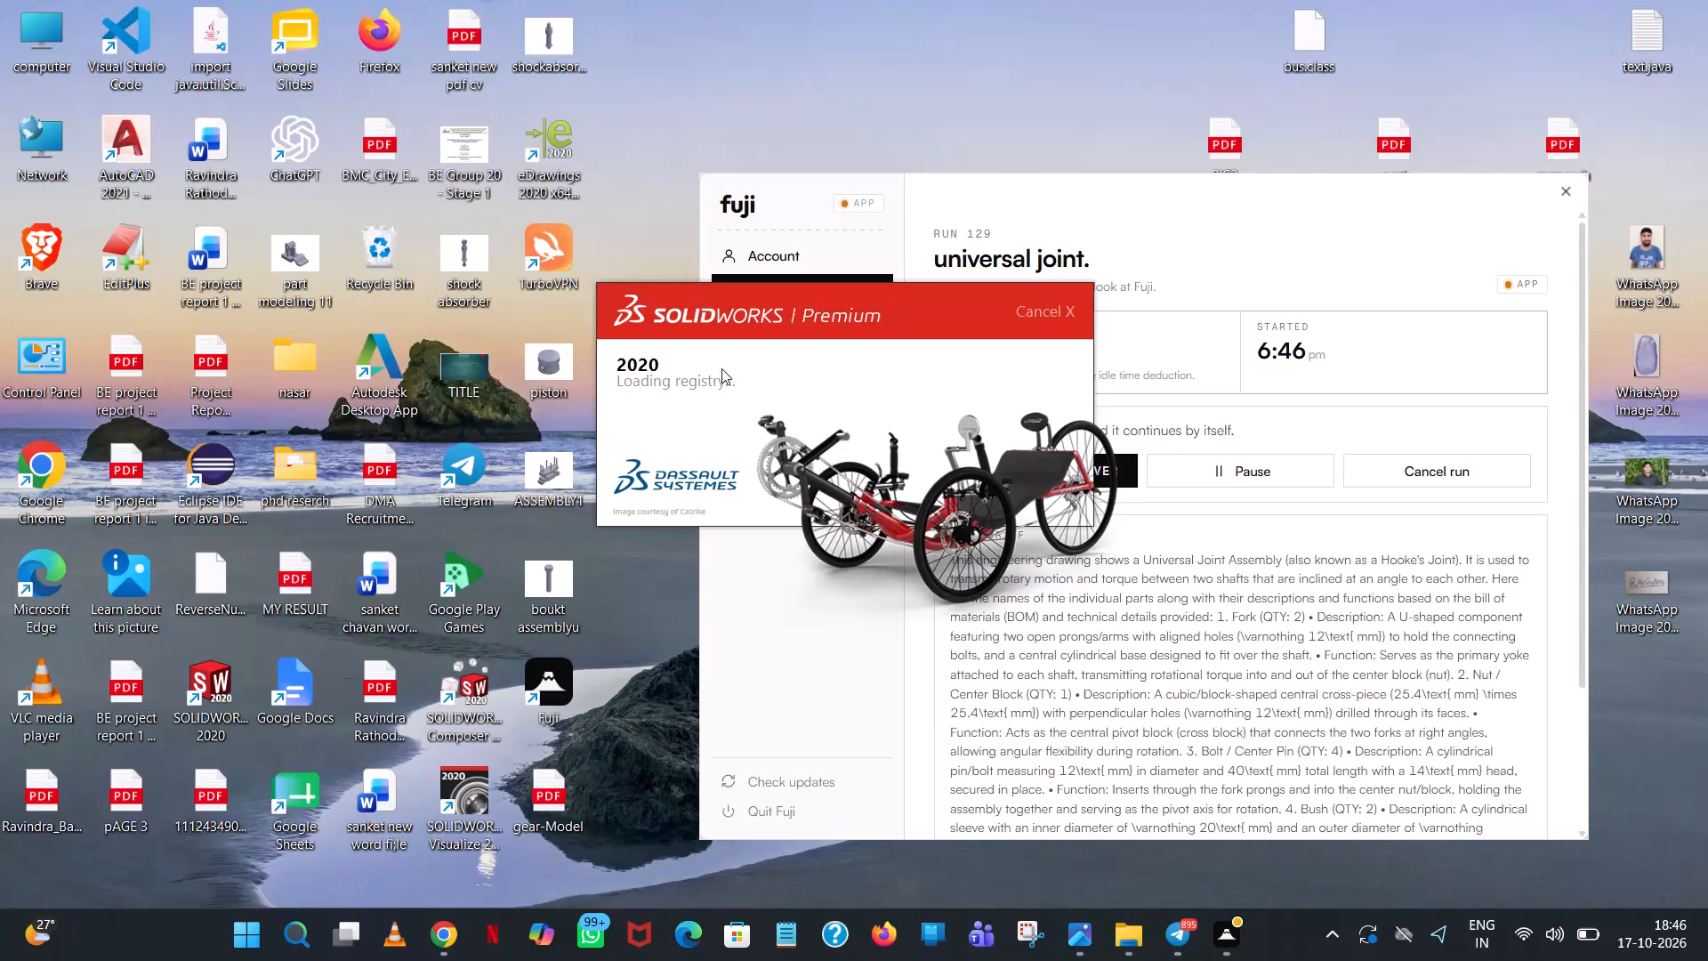
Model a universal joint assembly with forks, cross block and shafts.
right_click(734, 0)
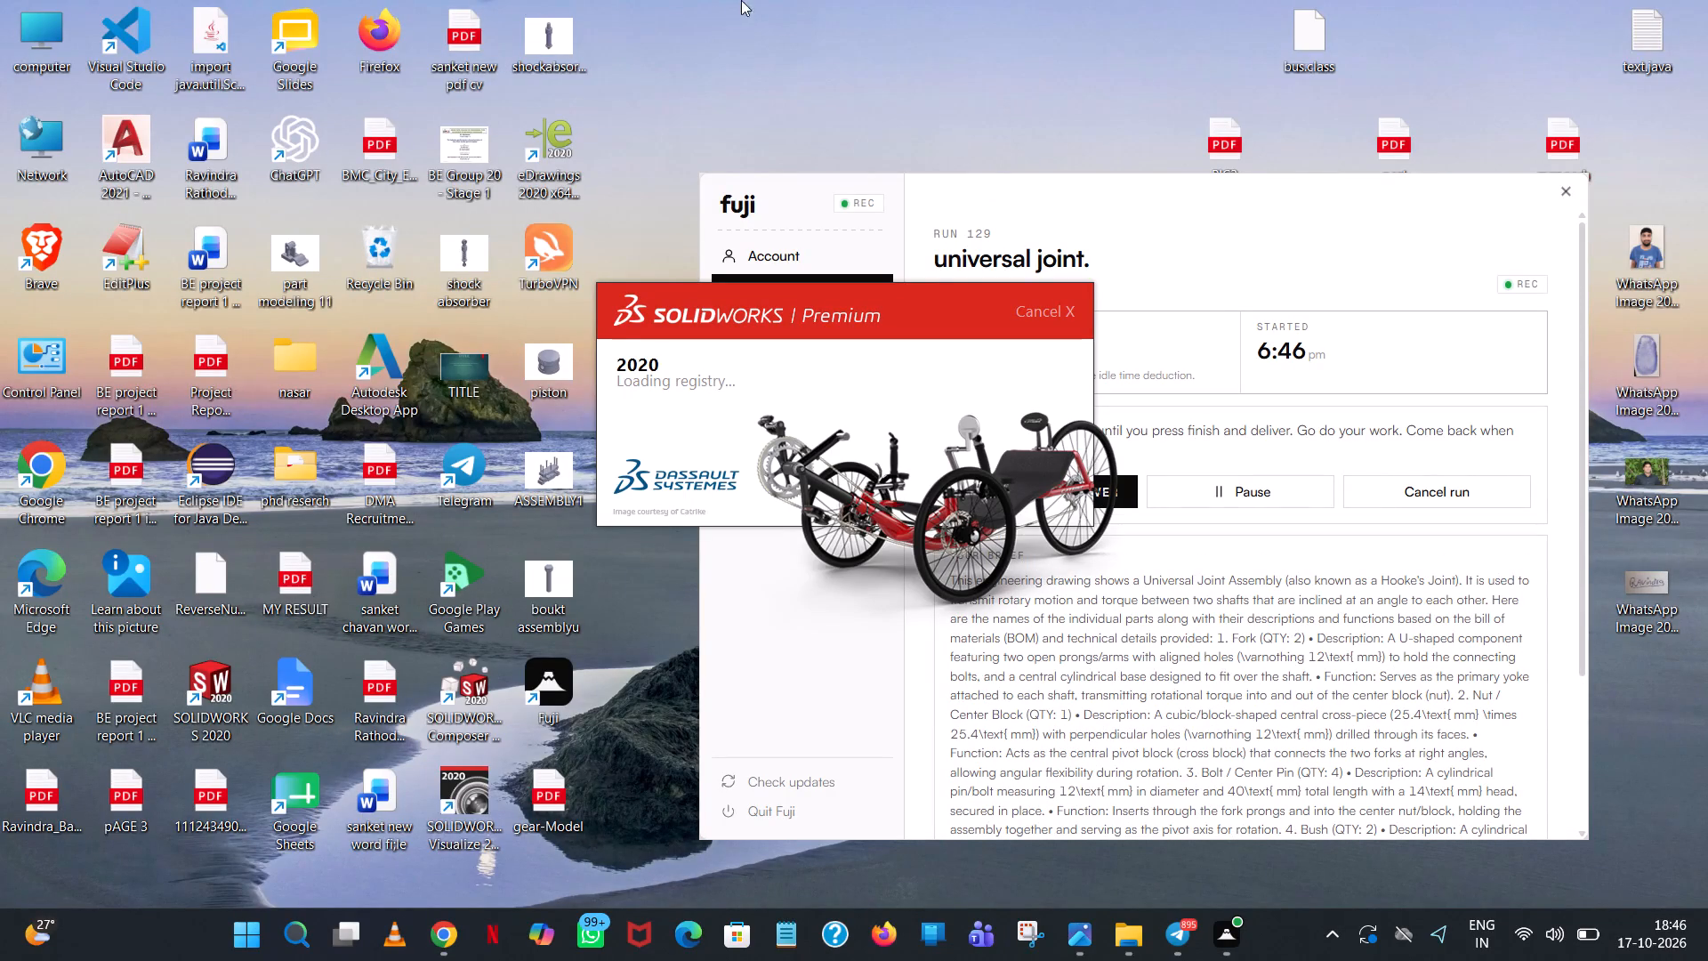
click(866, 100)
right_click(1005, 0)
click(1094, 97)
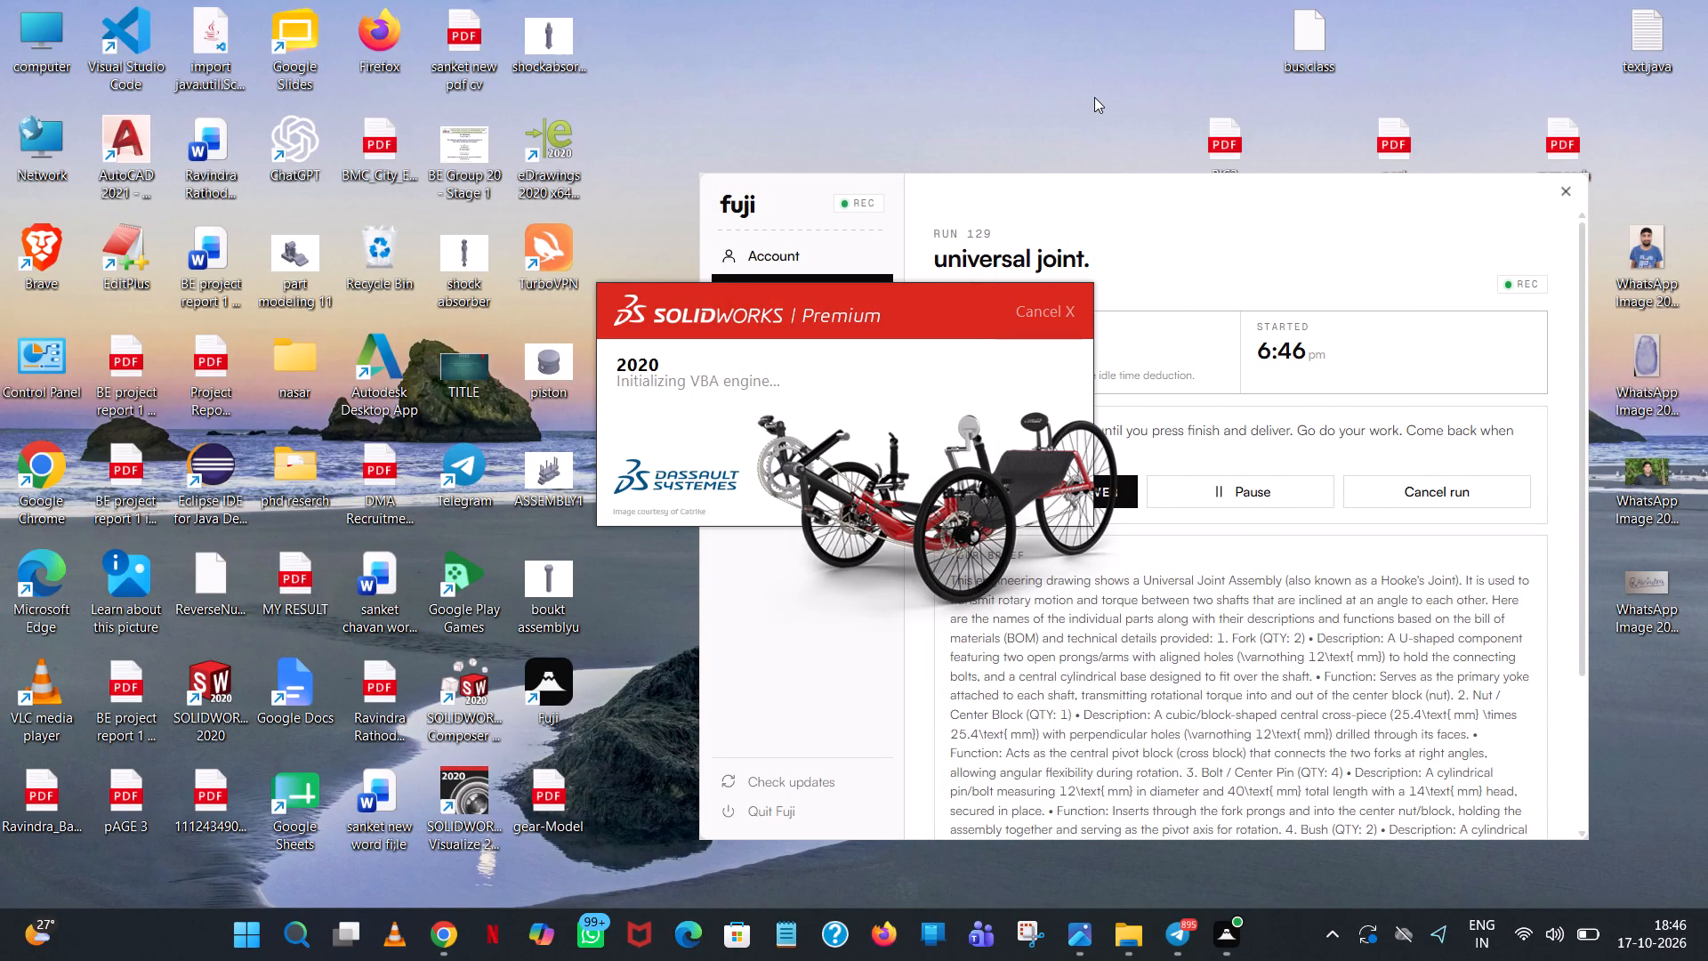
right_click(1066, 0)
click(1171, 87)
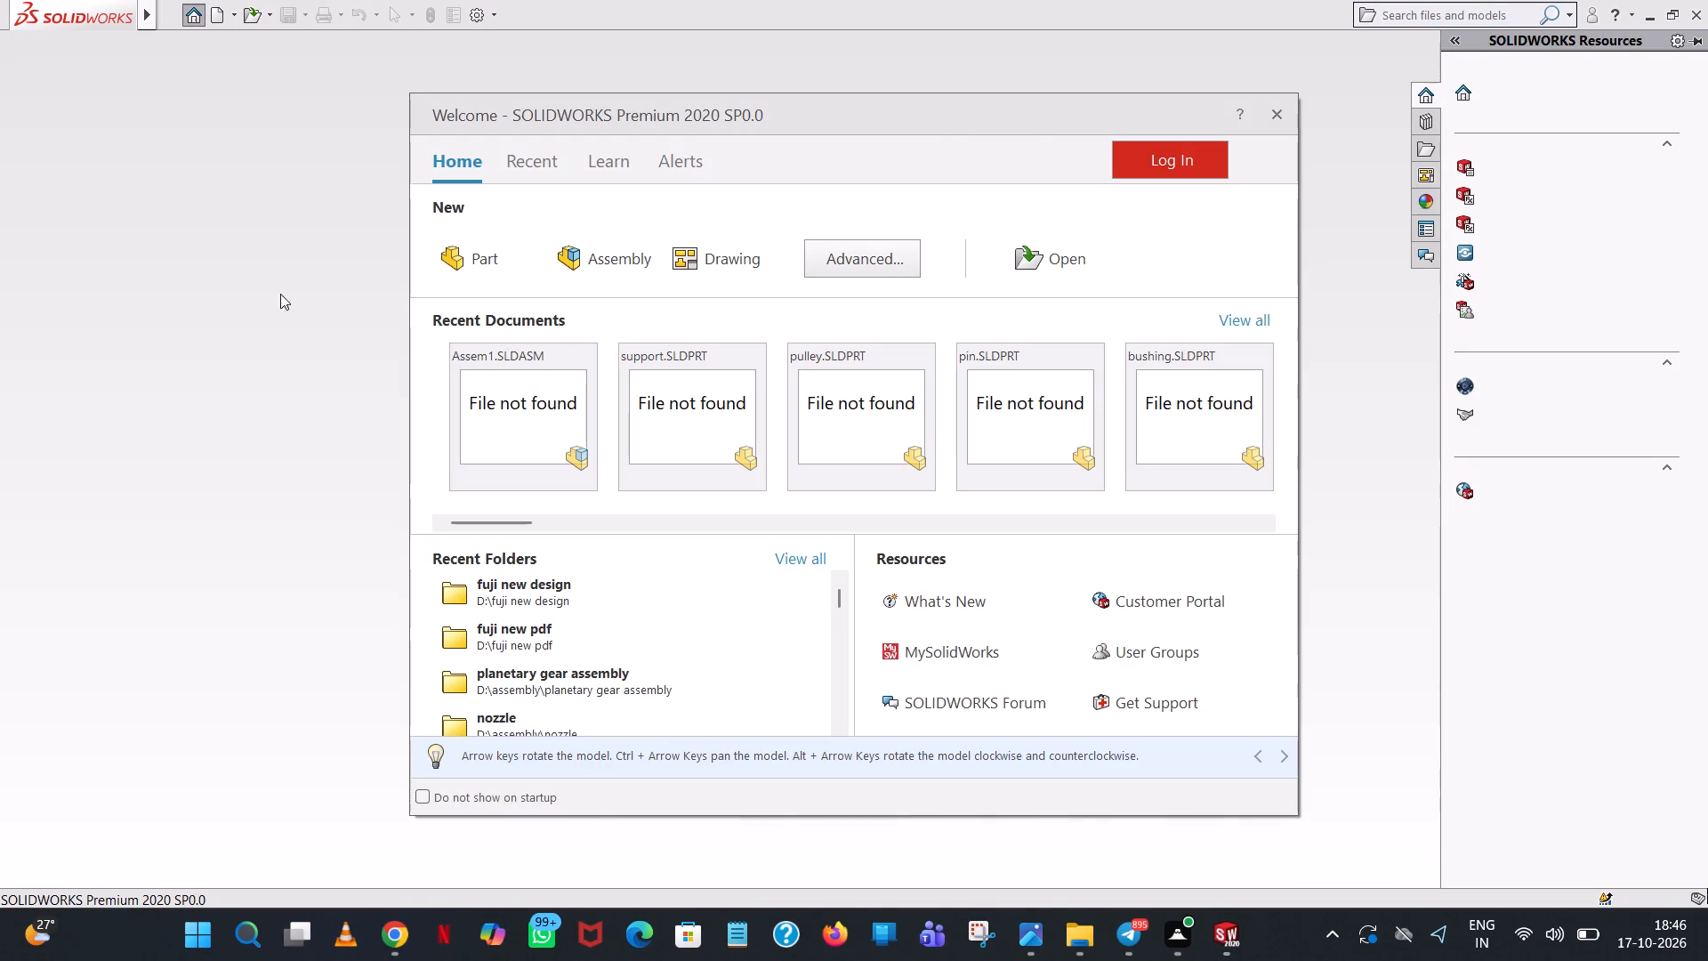
Create a new part and open a sketch on the Front Plane.
double_click(433, 248)
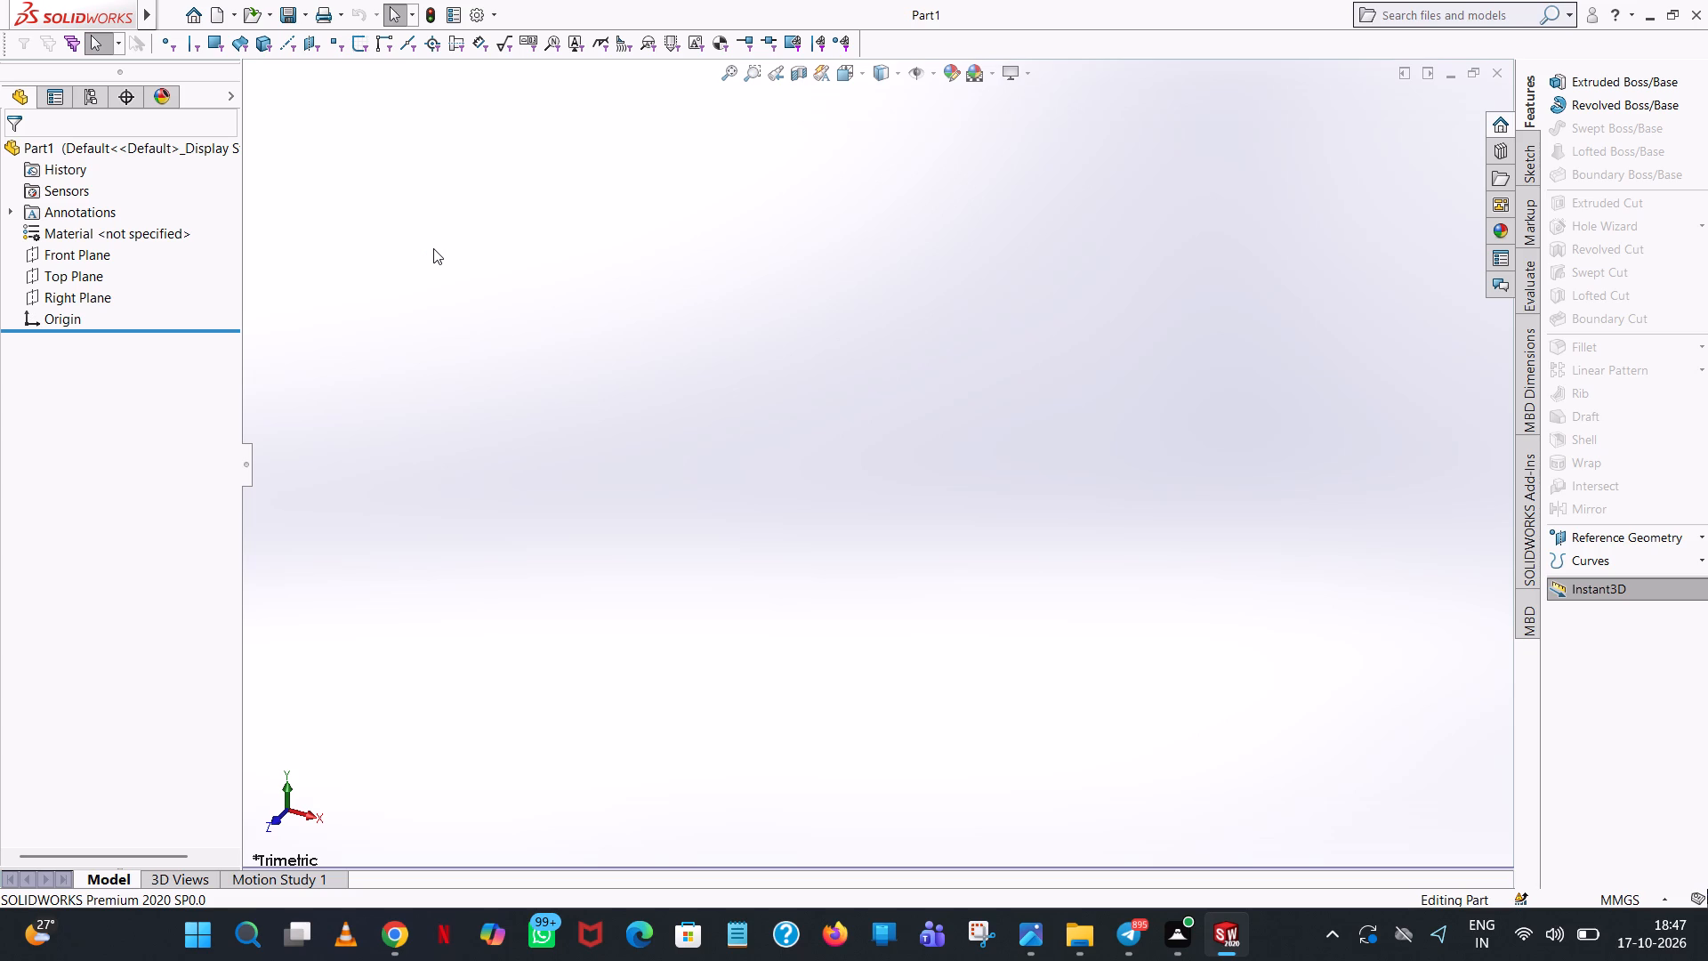
click(83, 256)
click(97, 232)
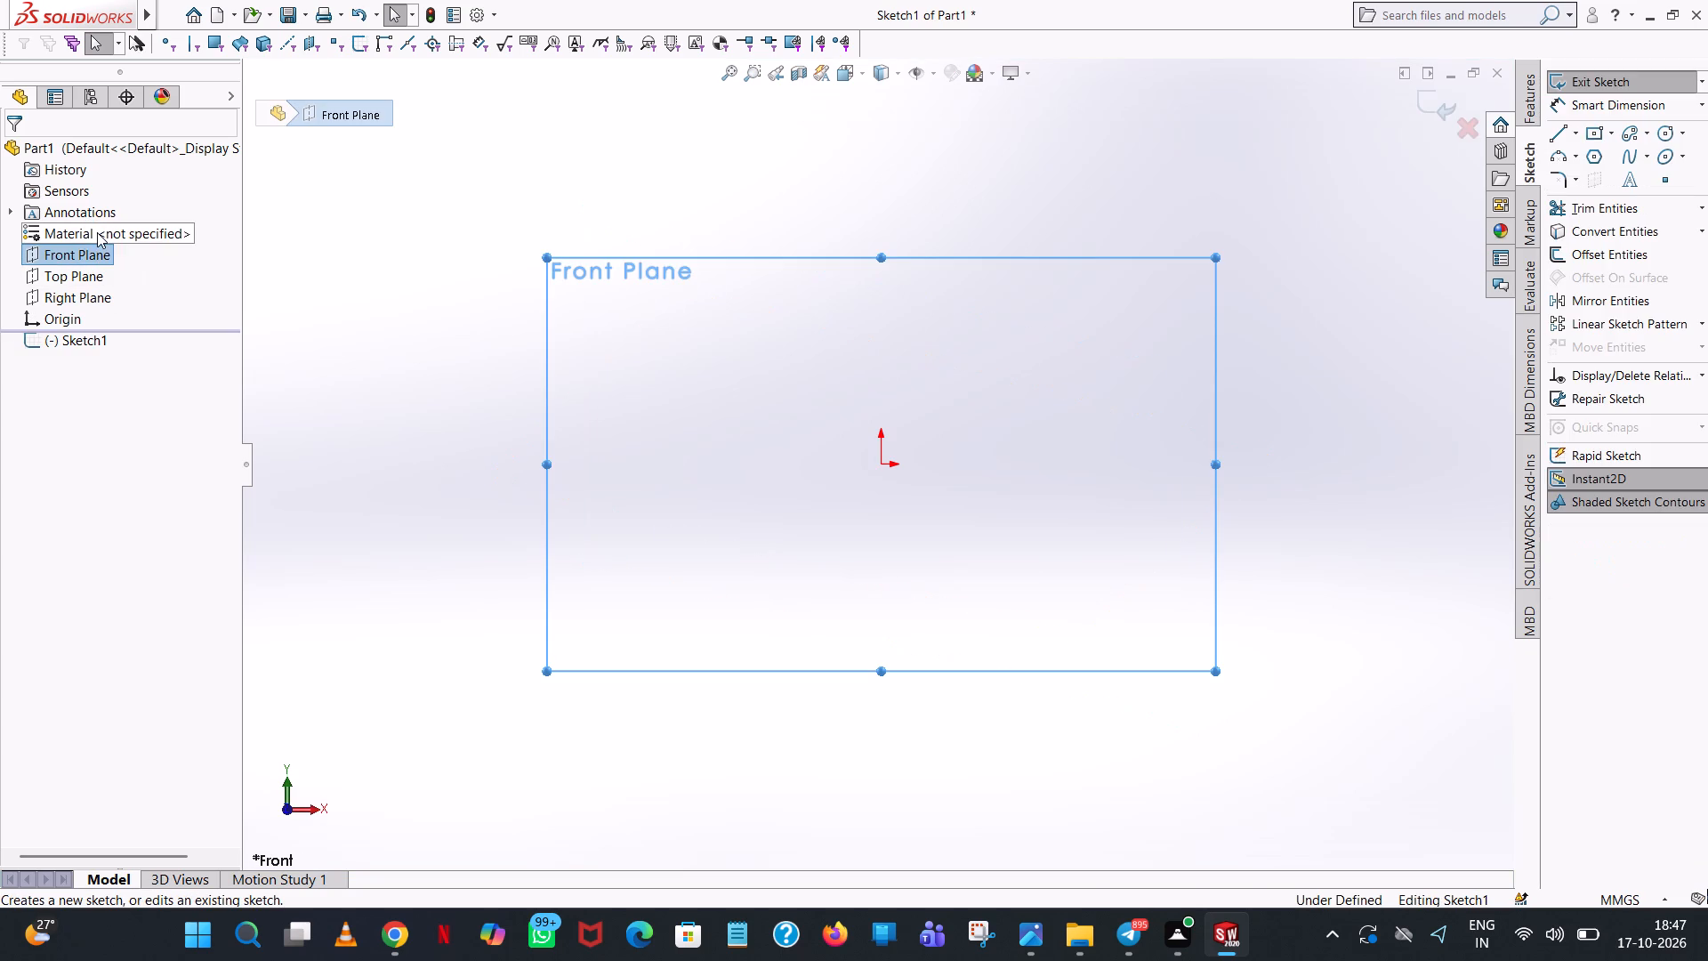
Draw a 130 mm horizontal line from the origin along positive X and a 10 mm vertical line down from its far end.
click(1554, 136)
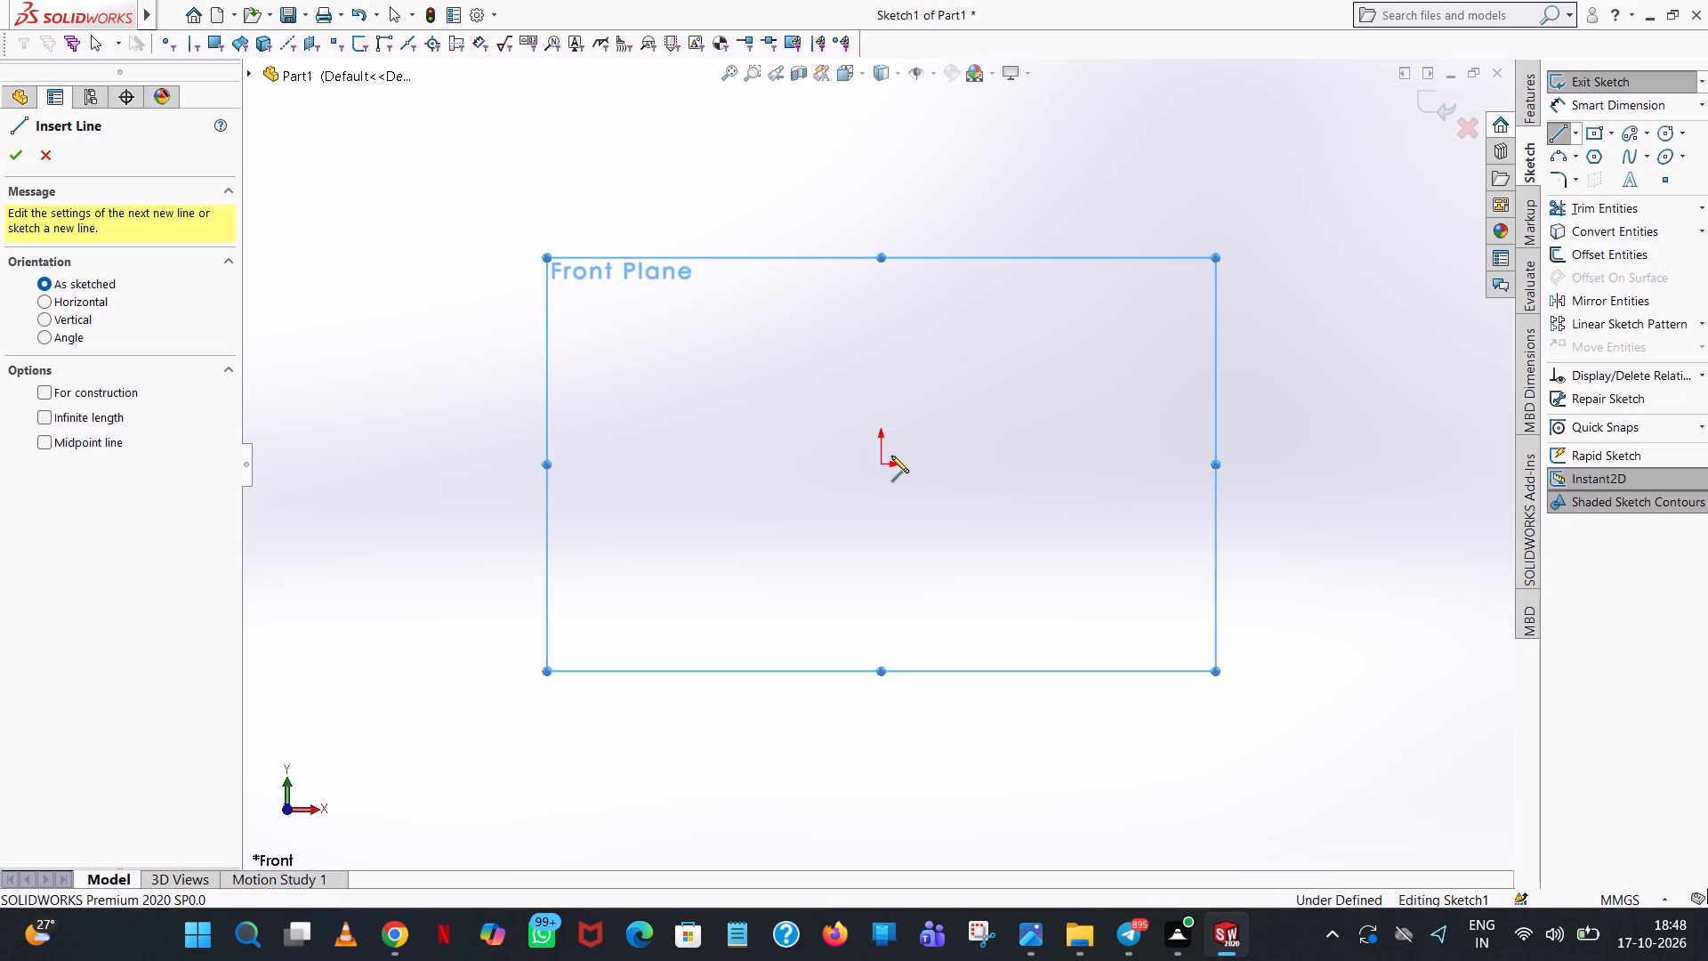
click(883, 462)
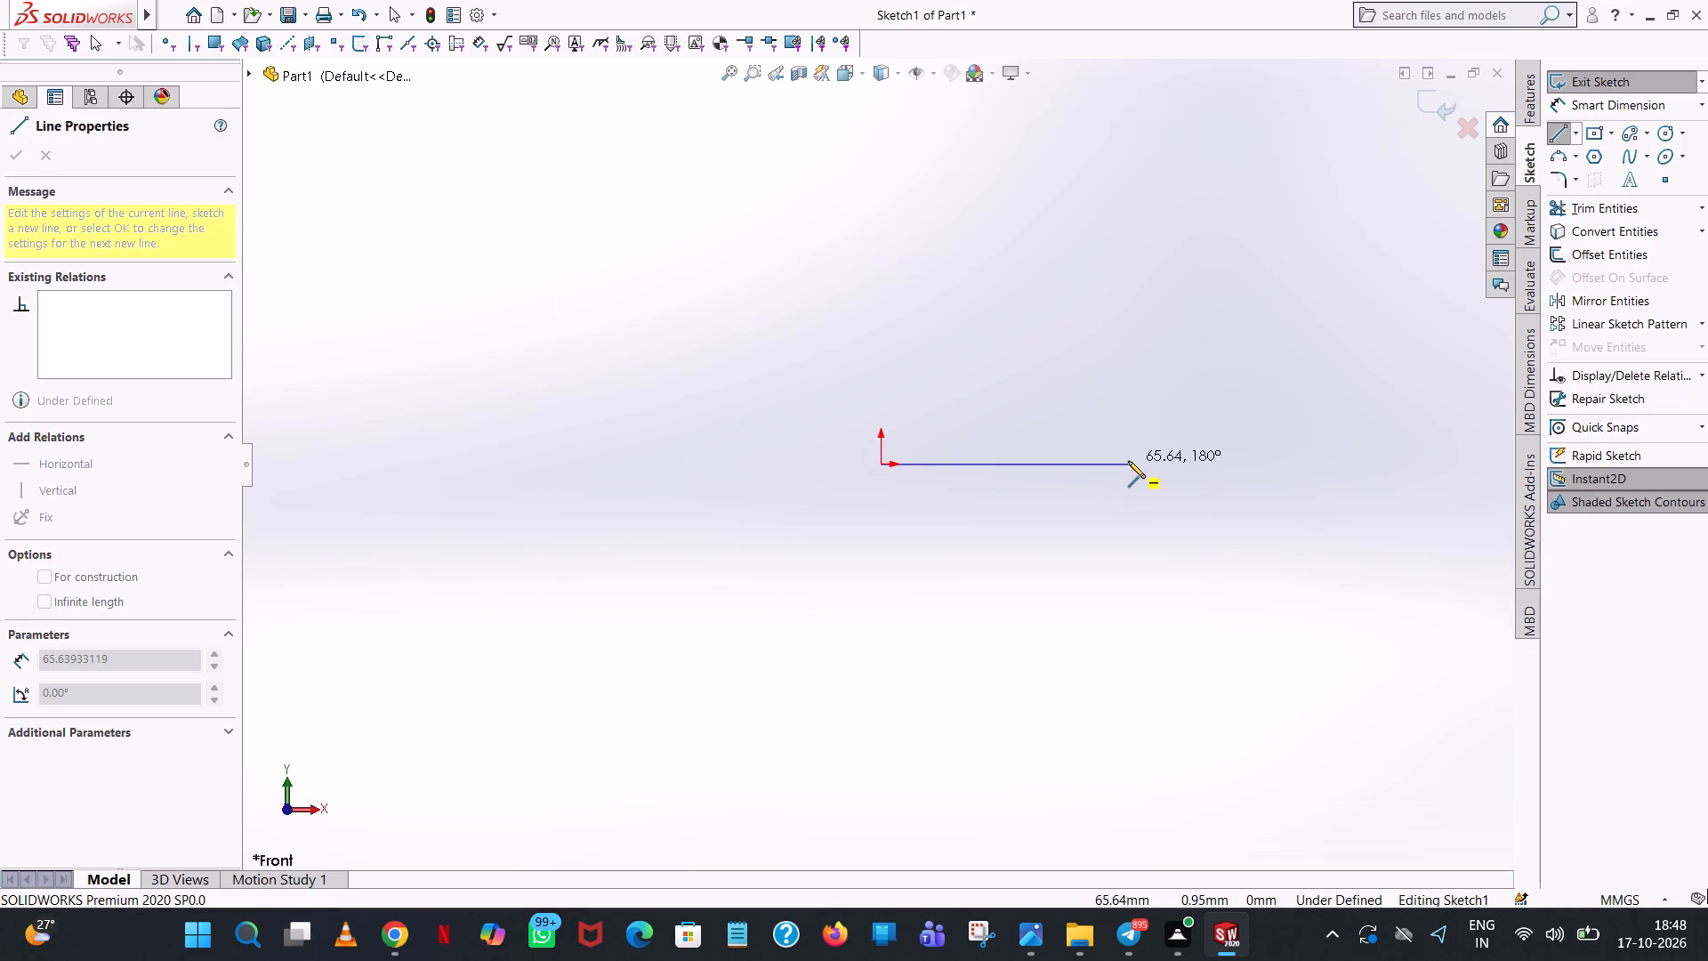
click(1128, 461)
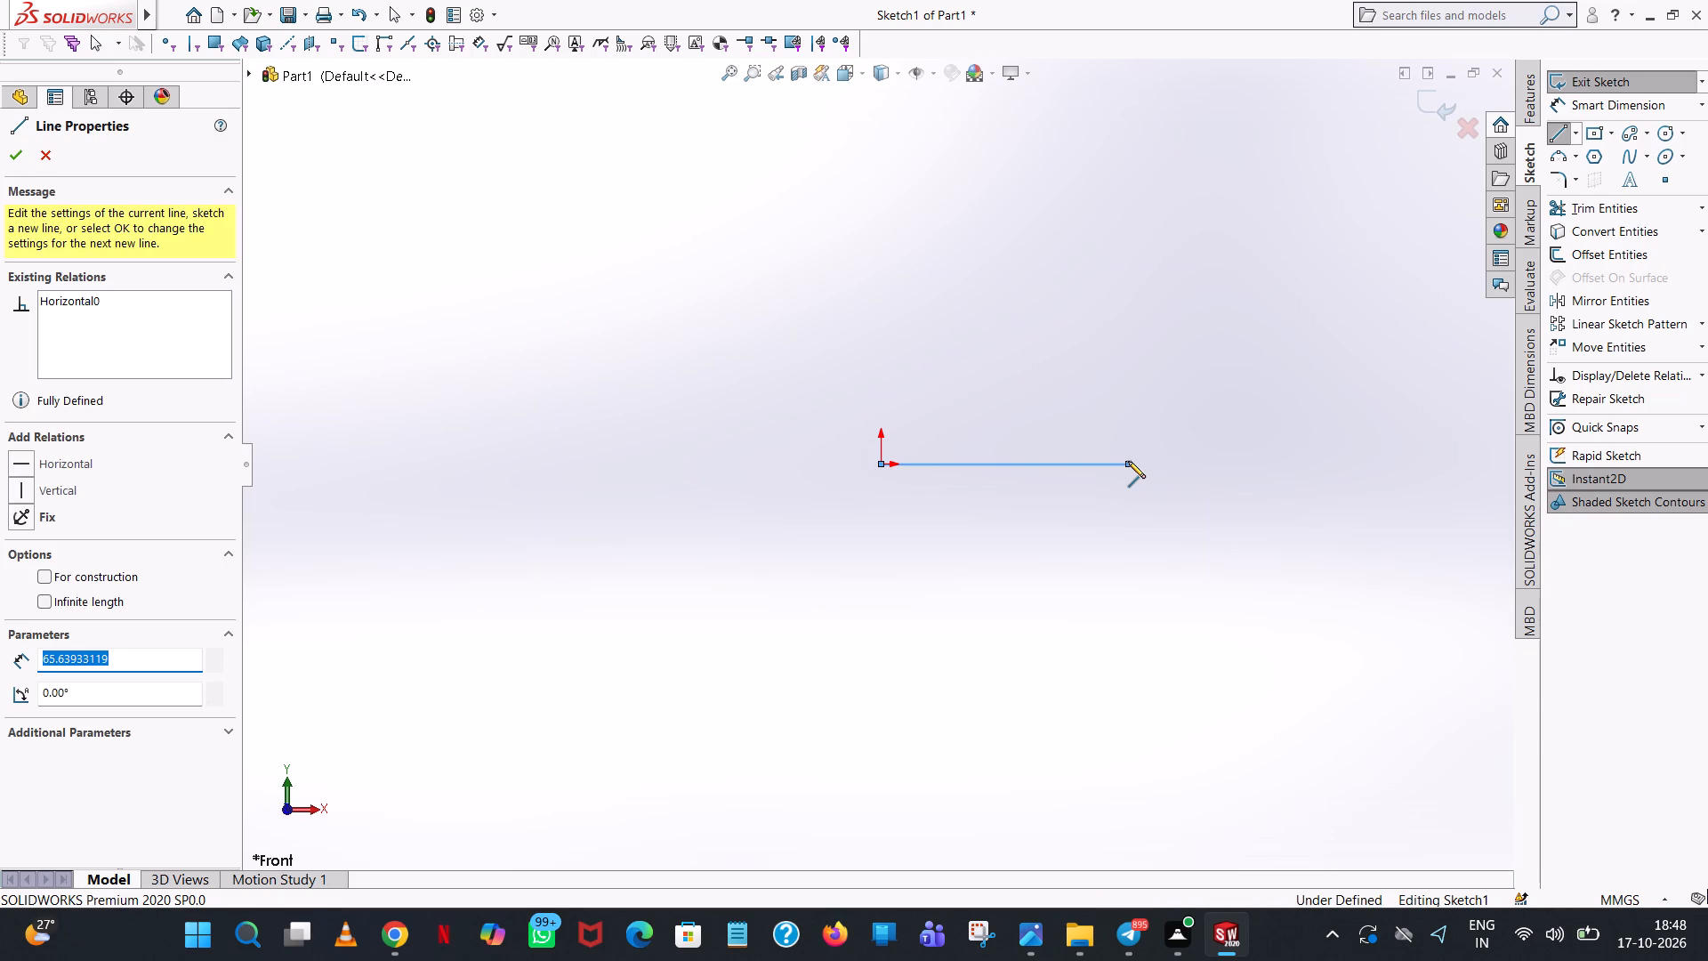
text(130)
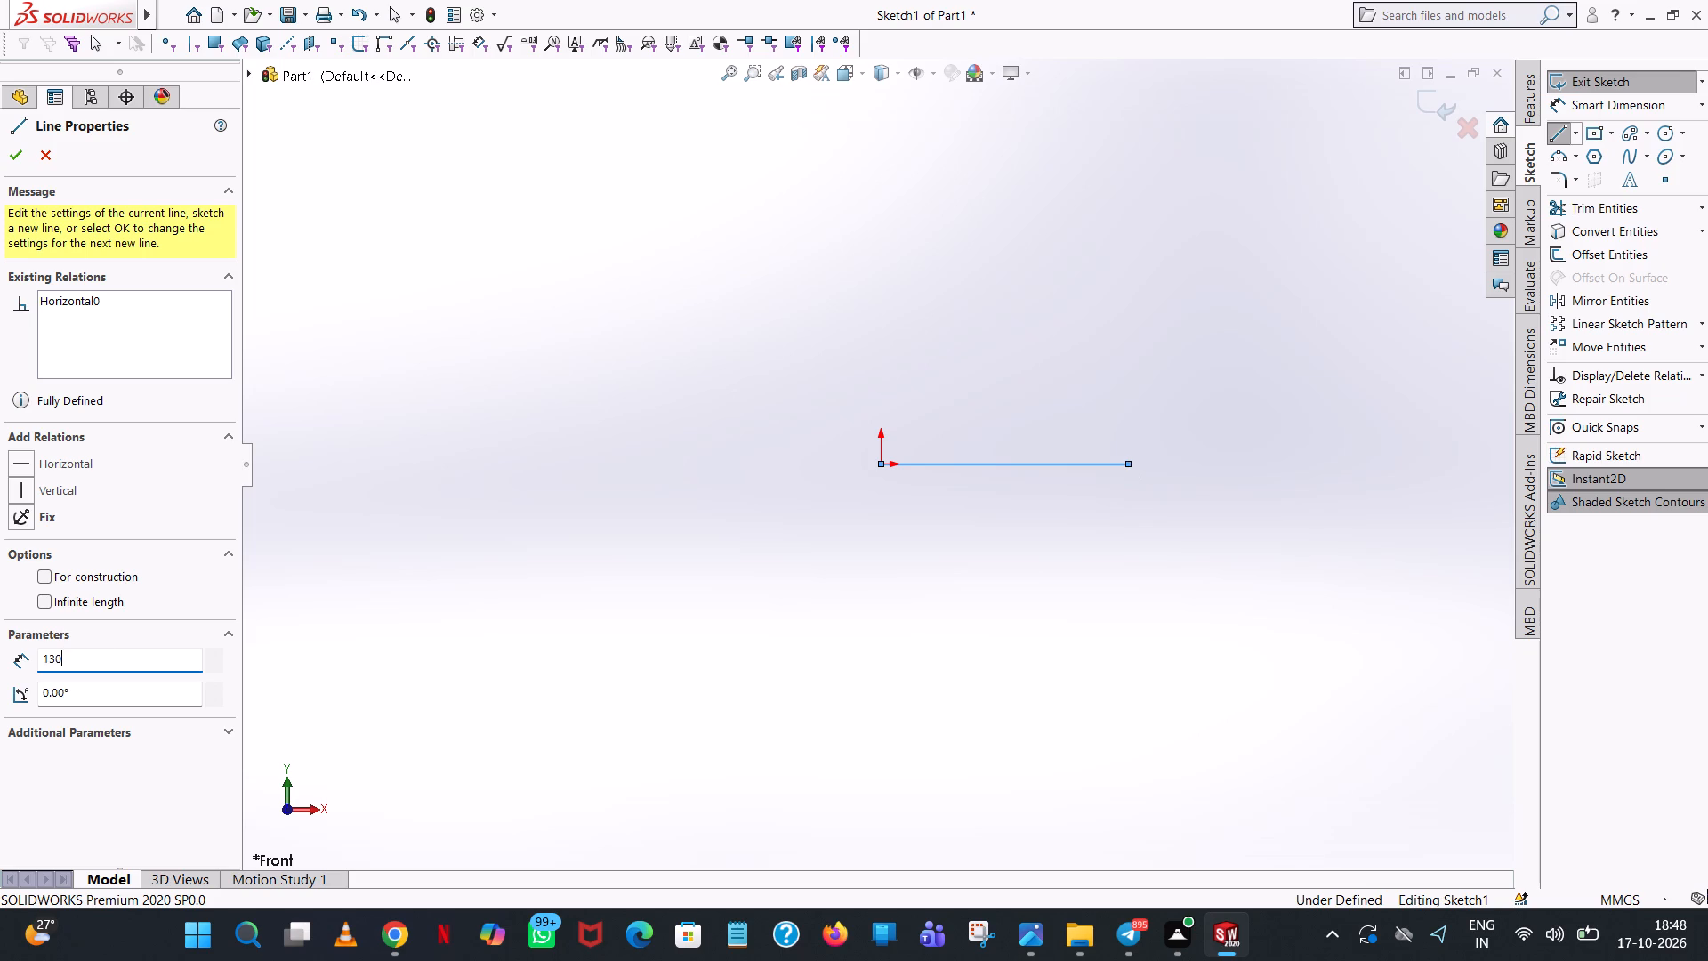
key(Return)
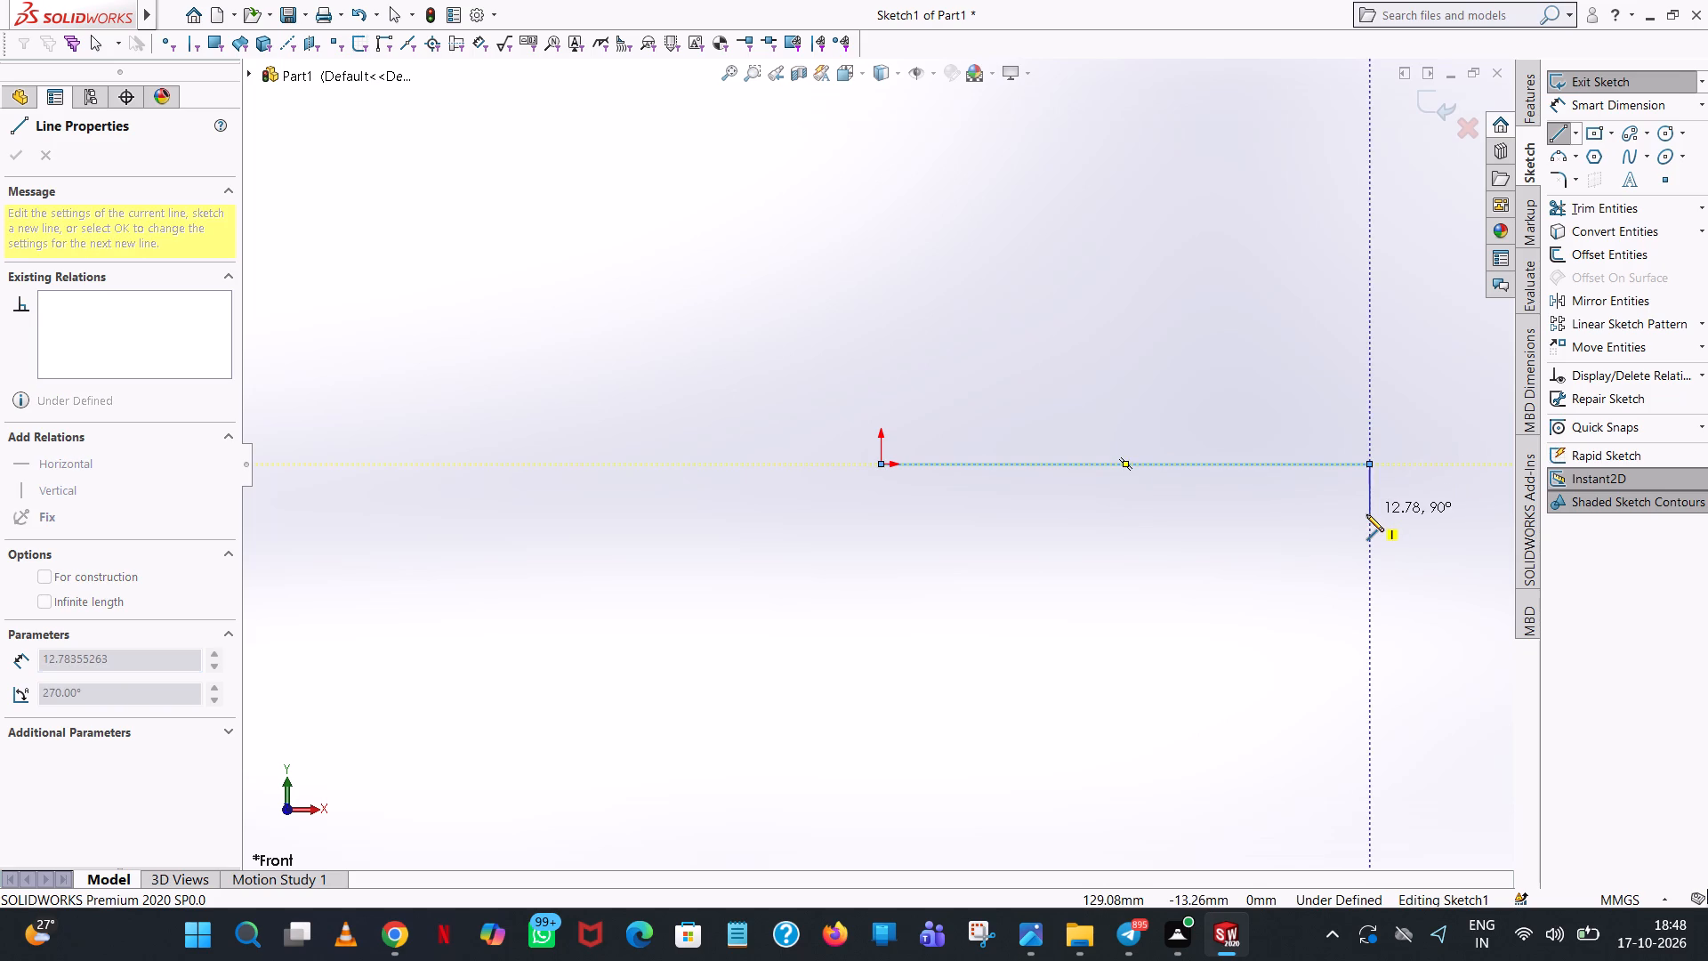
scroll(1366, 514, down, 1)
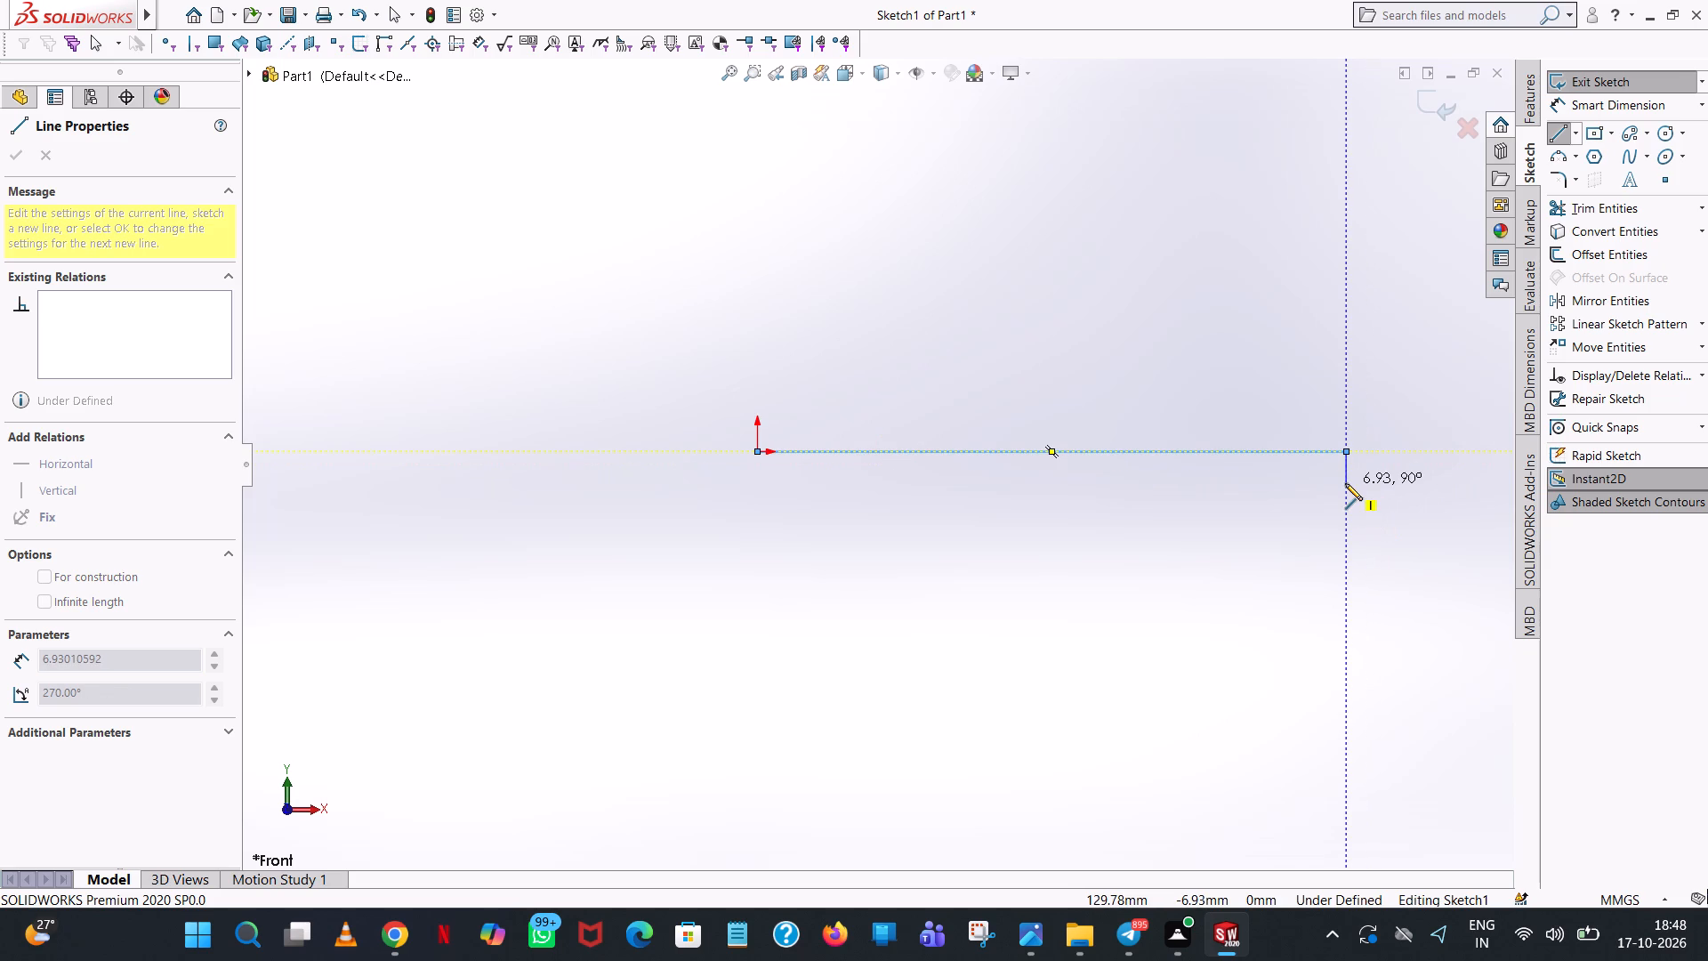
click(1345, 483)
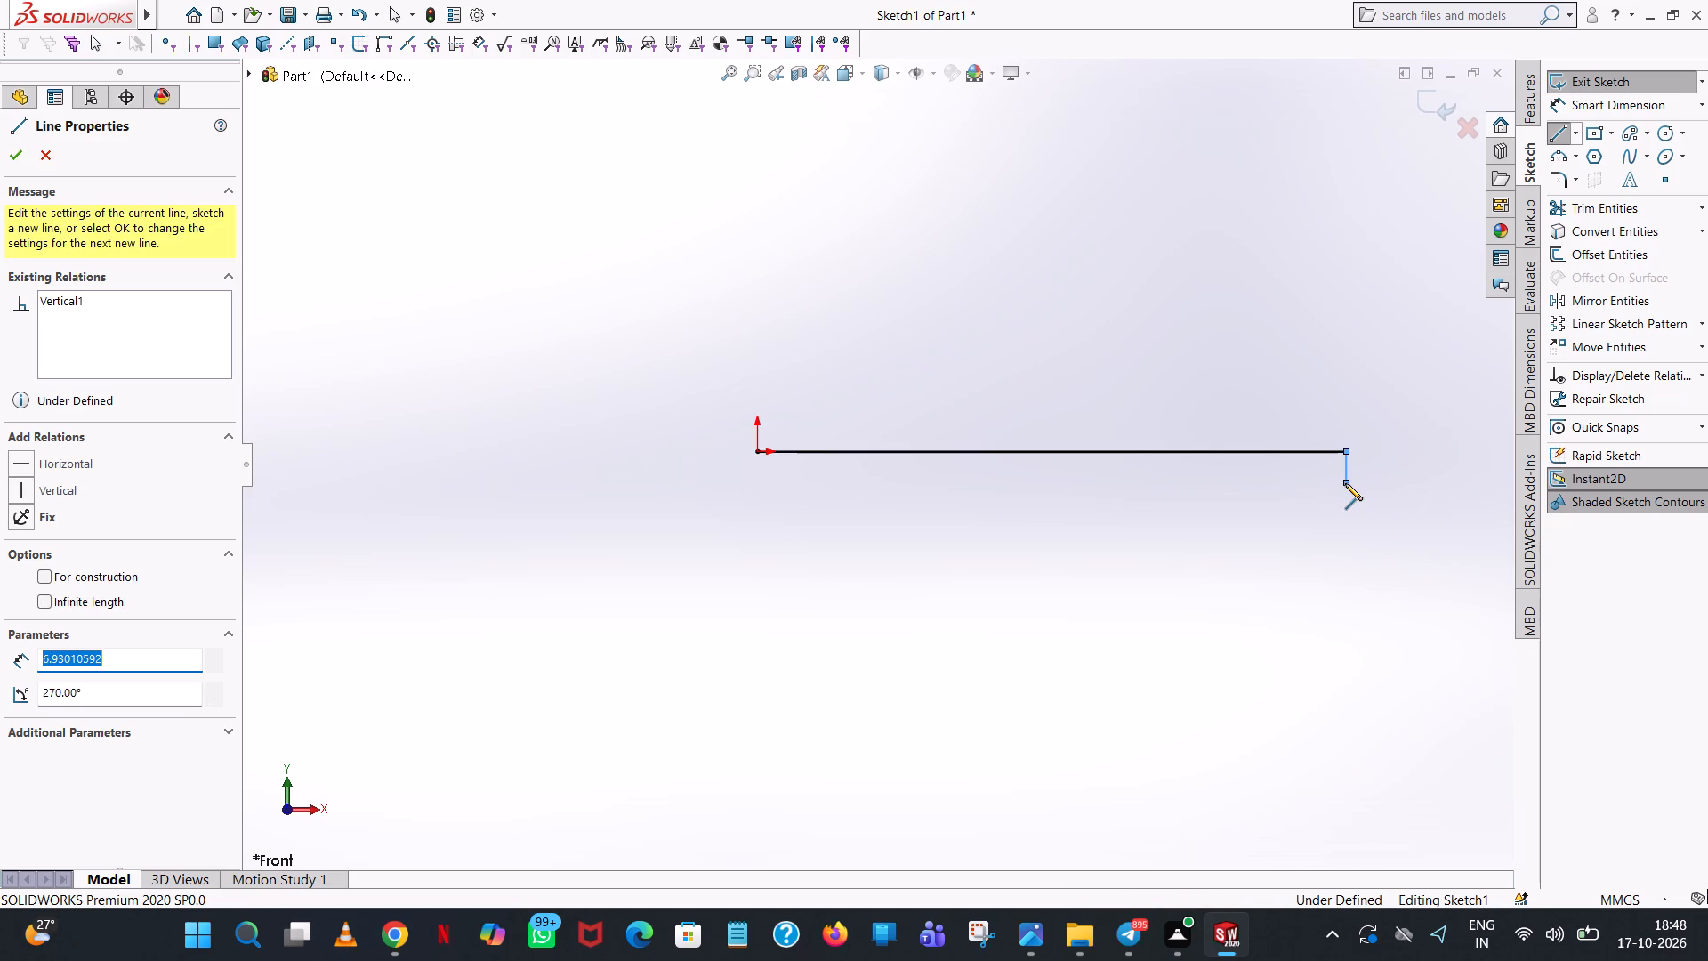
text(10)
key(Return)
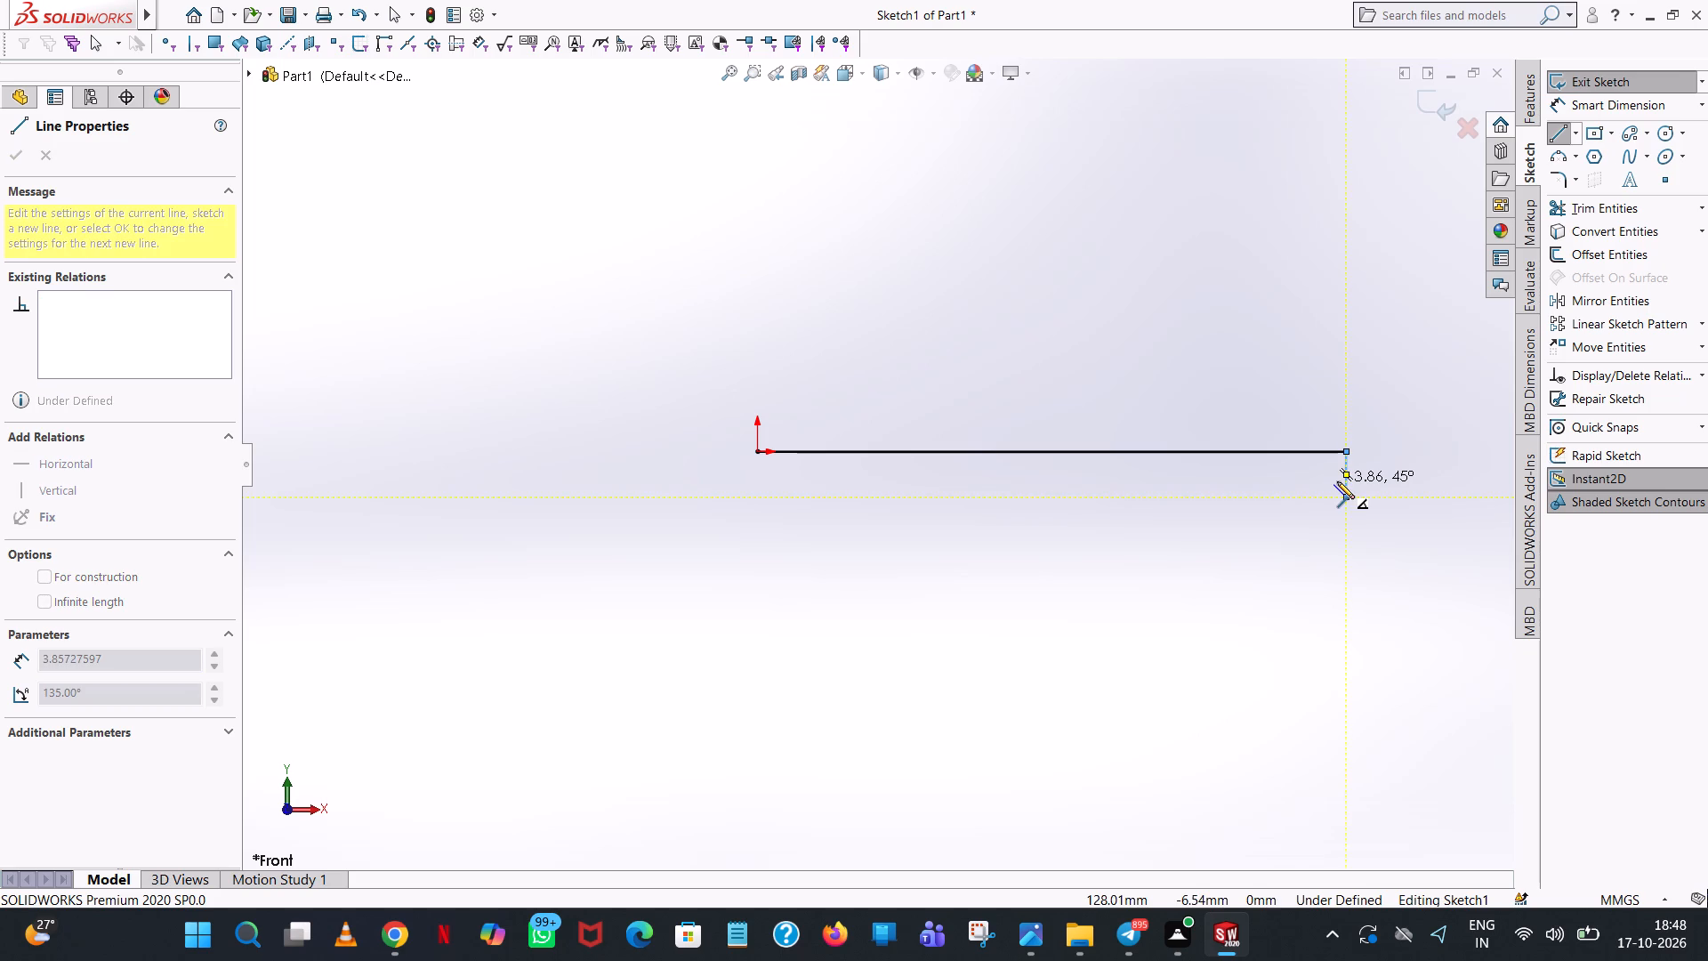
Draw a 100 mm horizontal line from the lower end of the 10 mm line back towards the origin side.
click(929, 496)
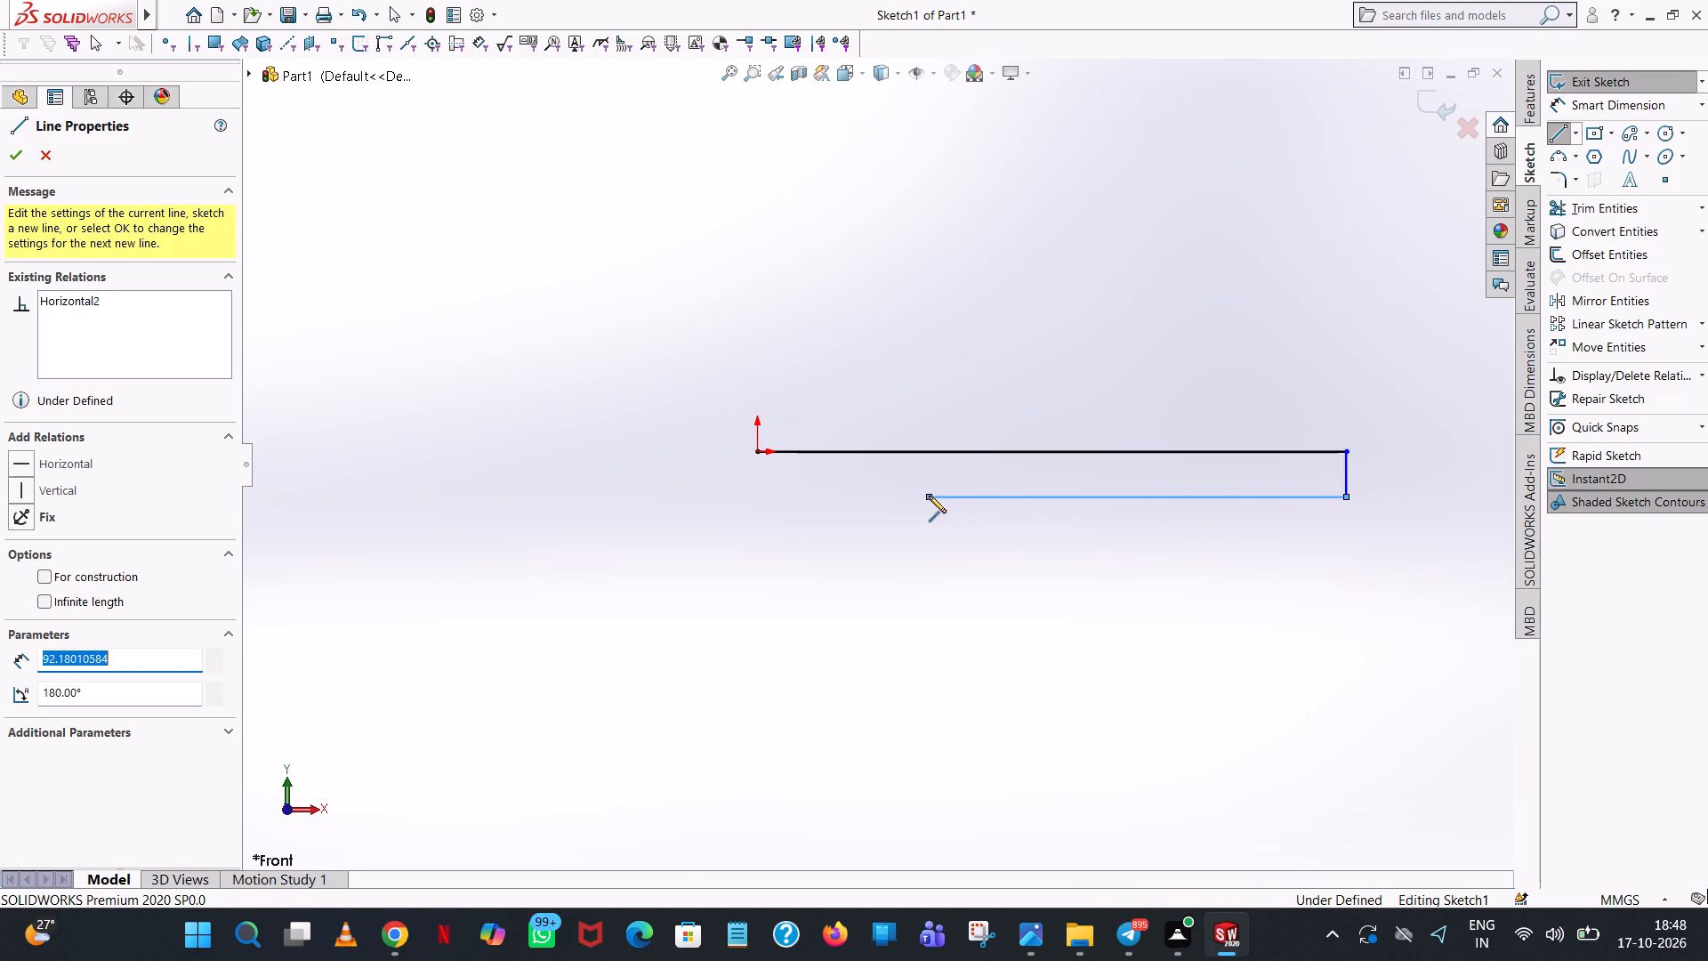
right_click(929, 497)
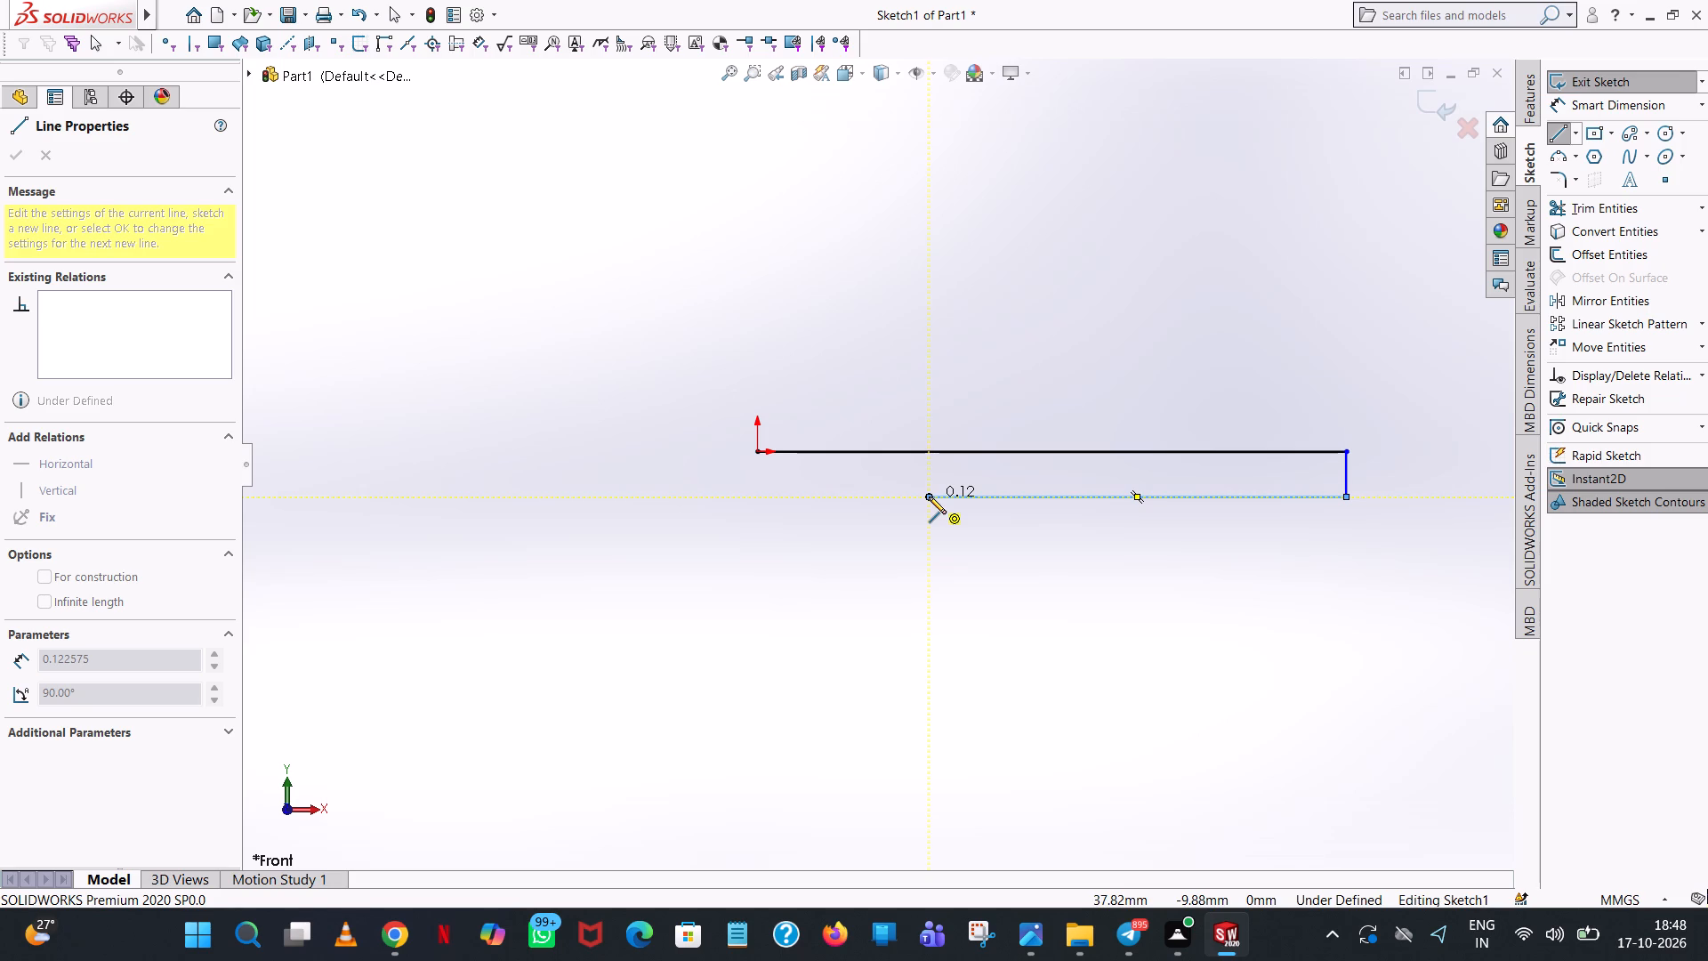
click(954, 510)
click(976, 501)
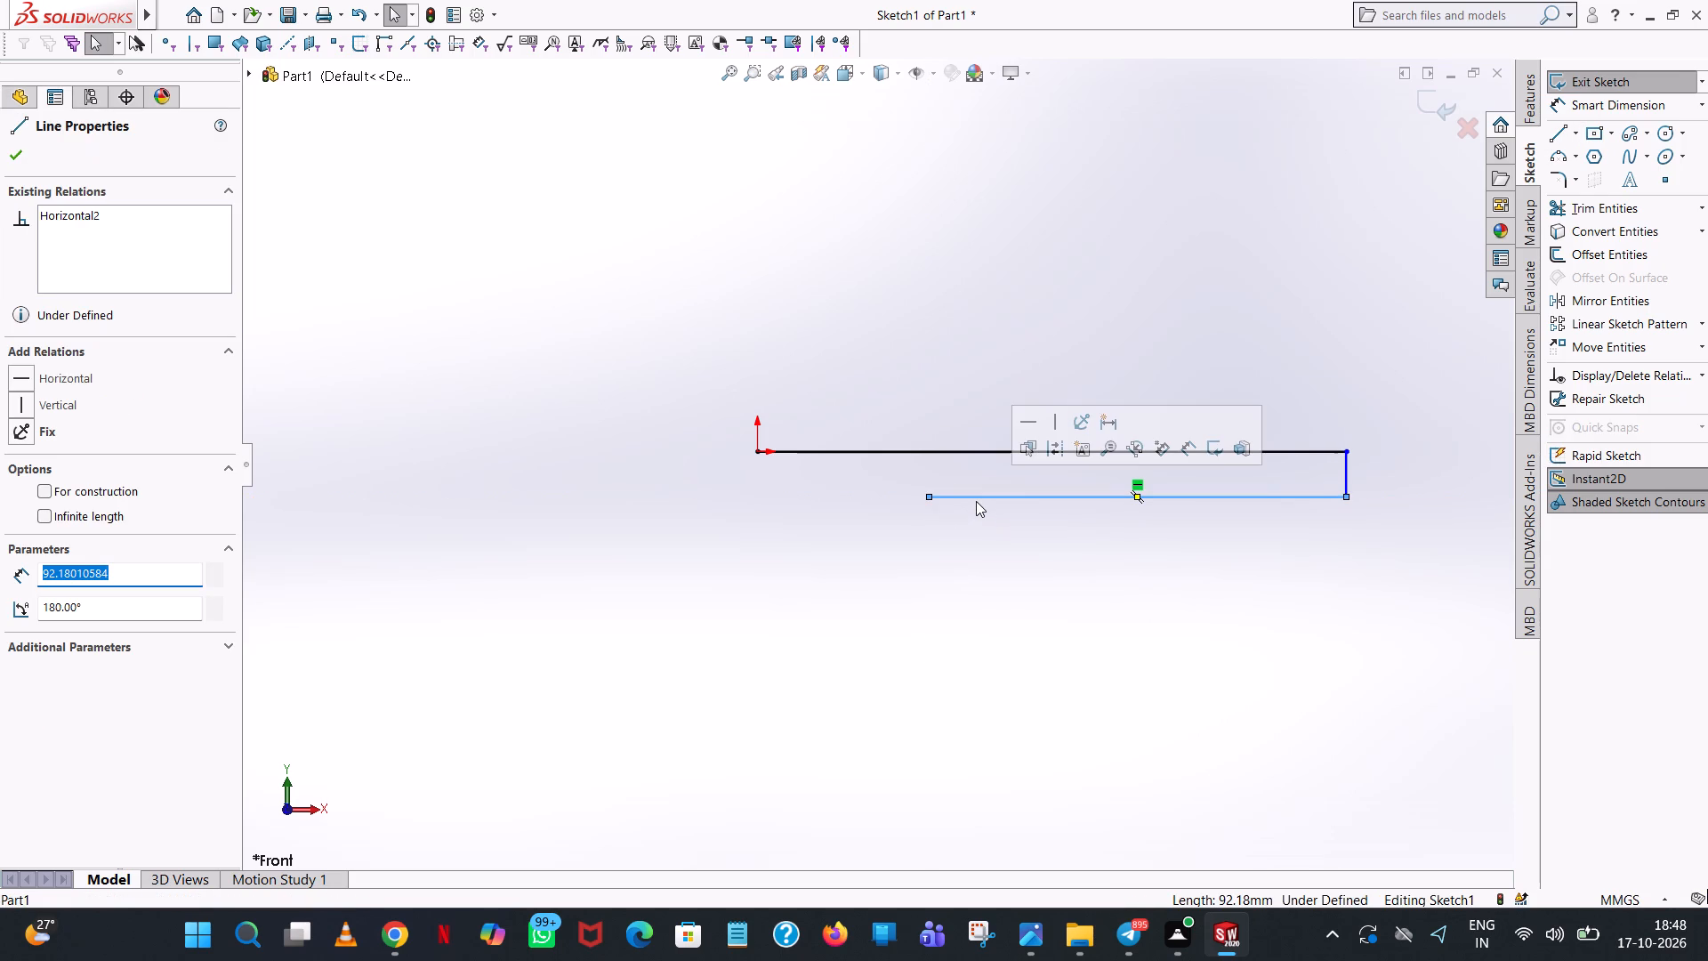
text(100)
key(Return)
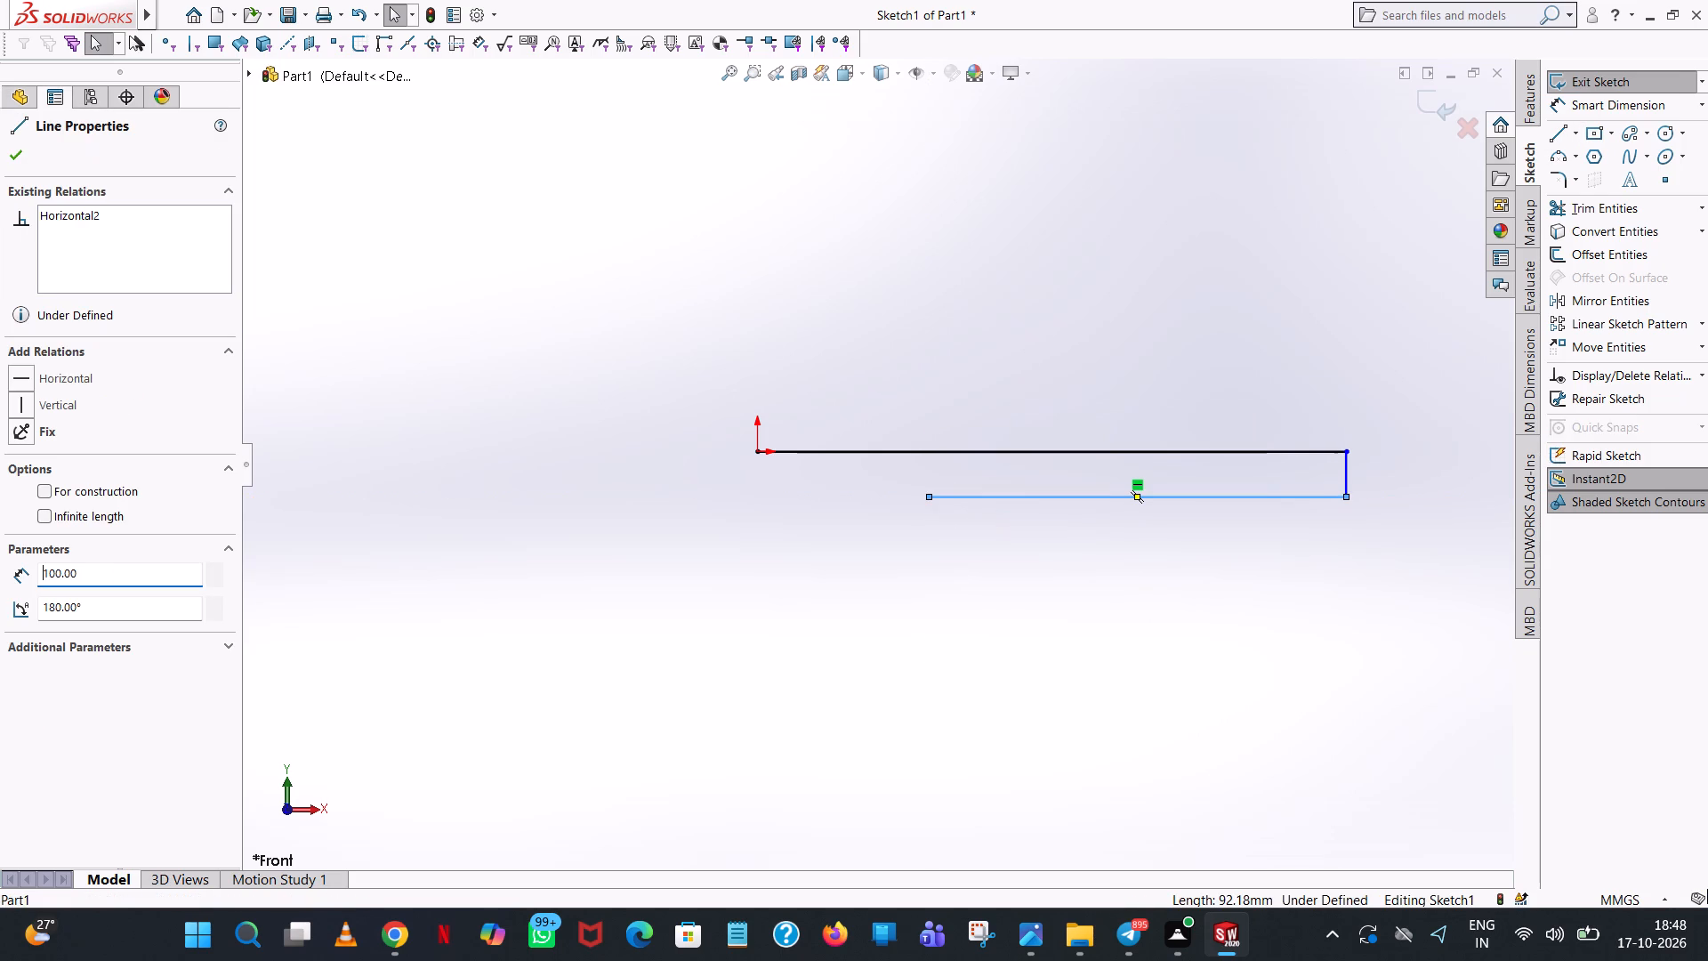
click(1118, 307)
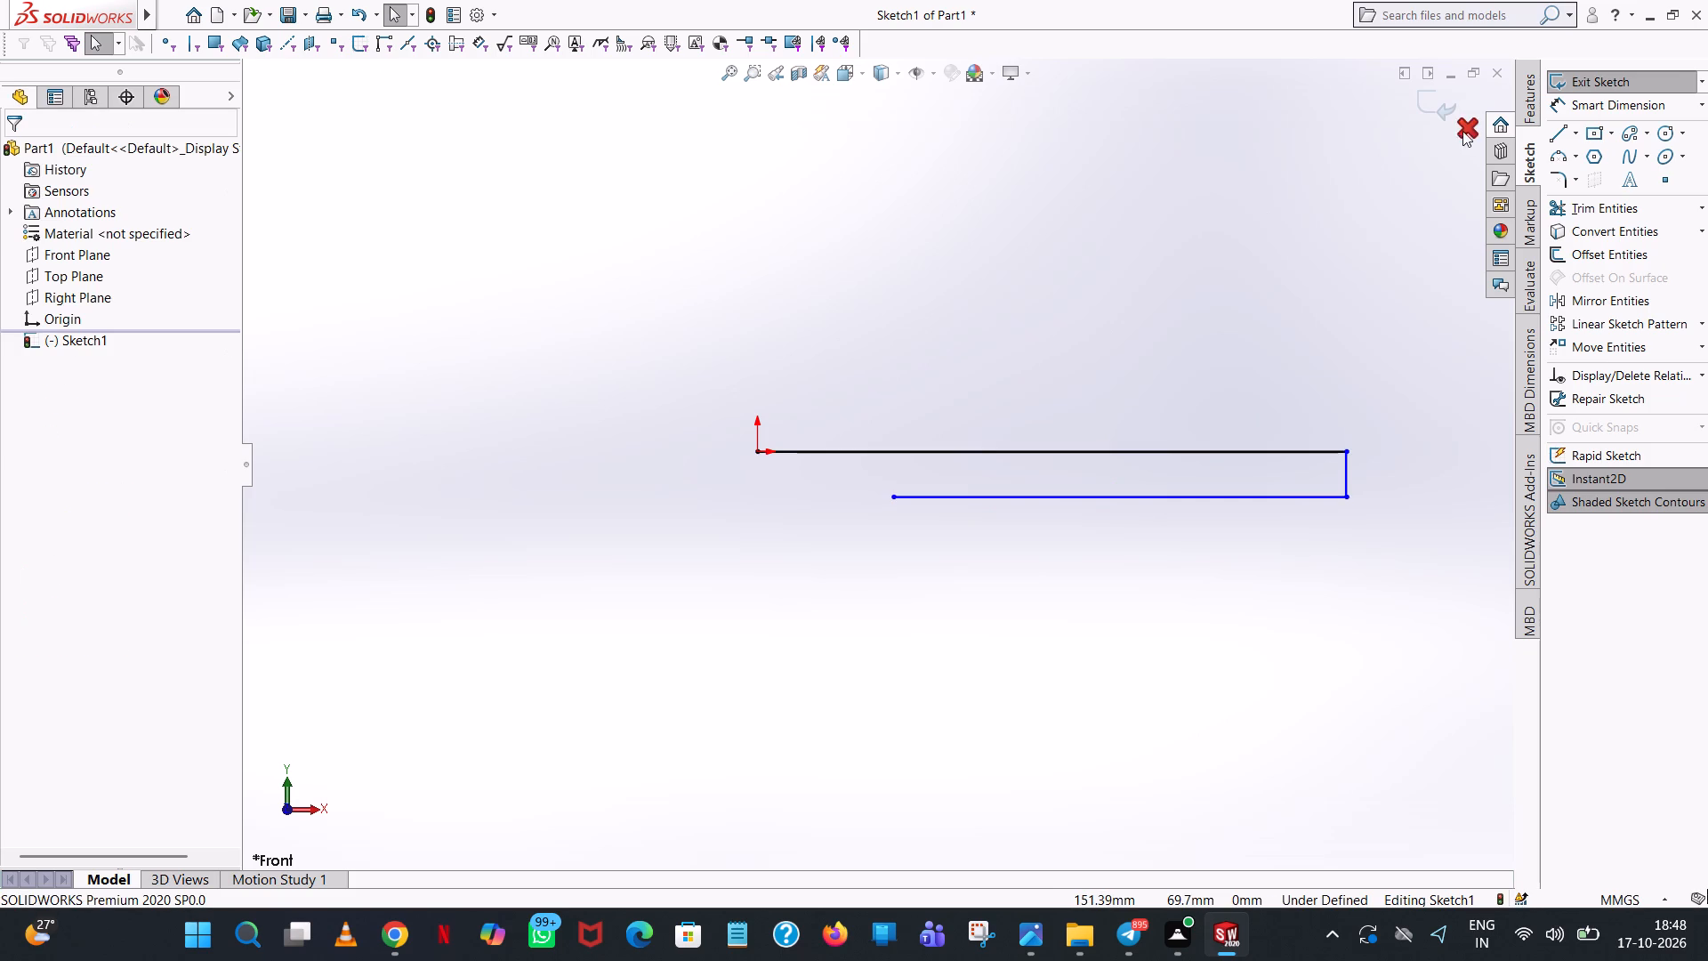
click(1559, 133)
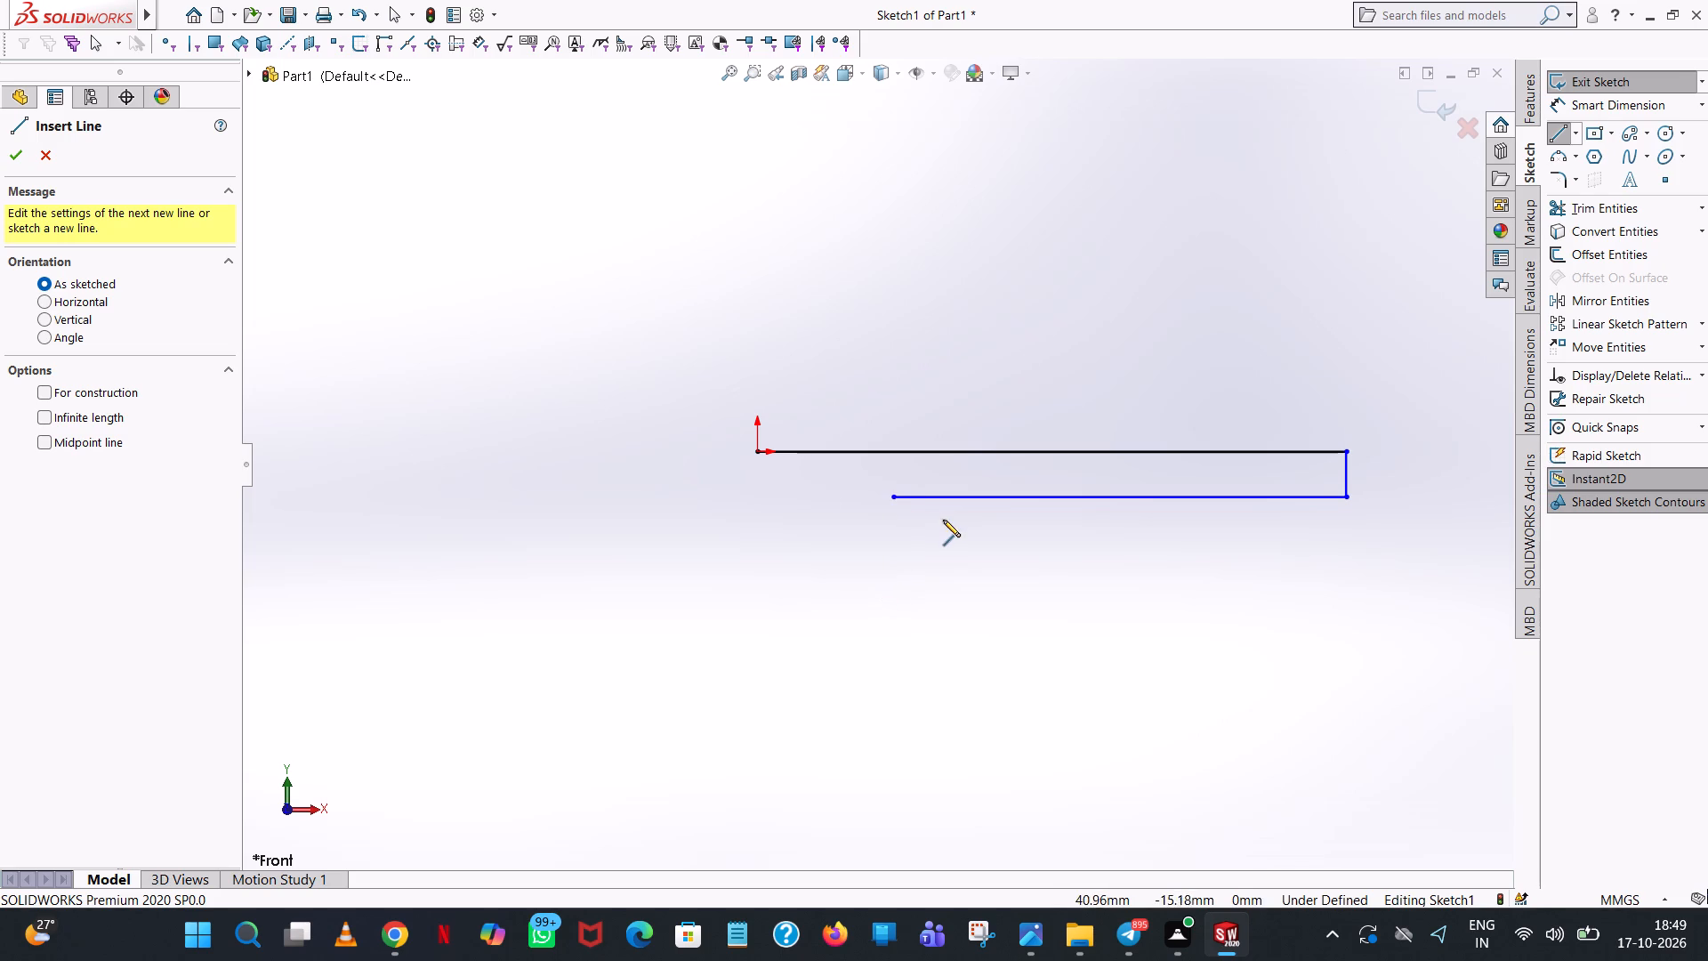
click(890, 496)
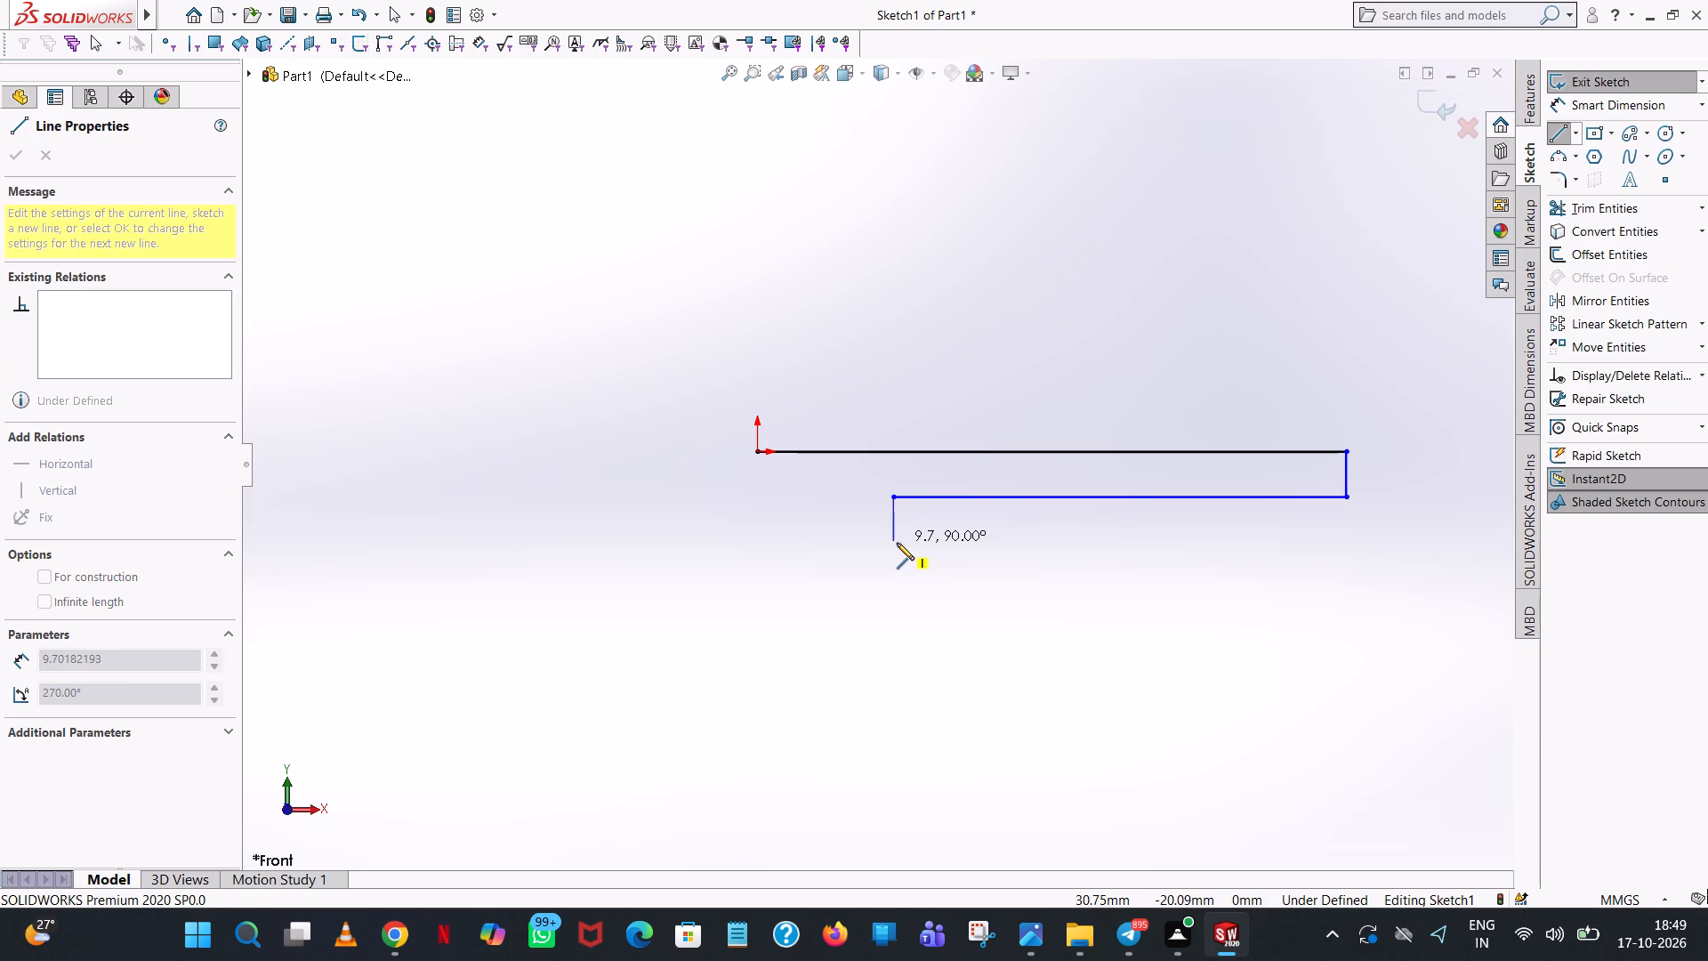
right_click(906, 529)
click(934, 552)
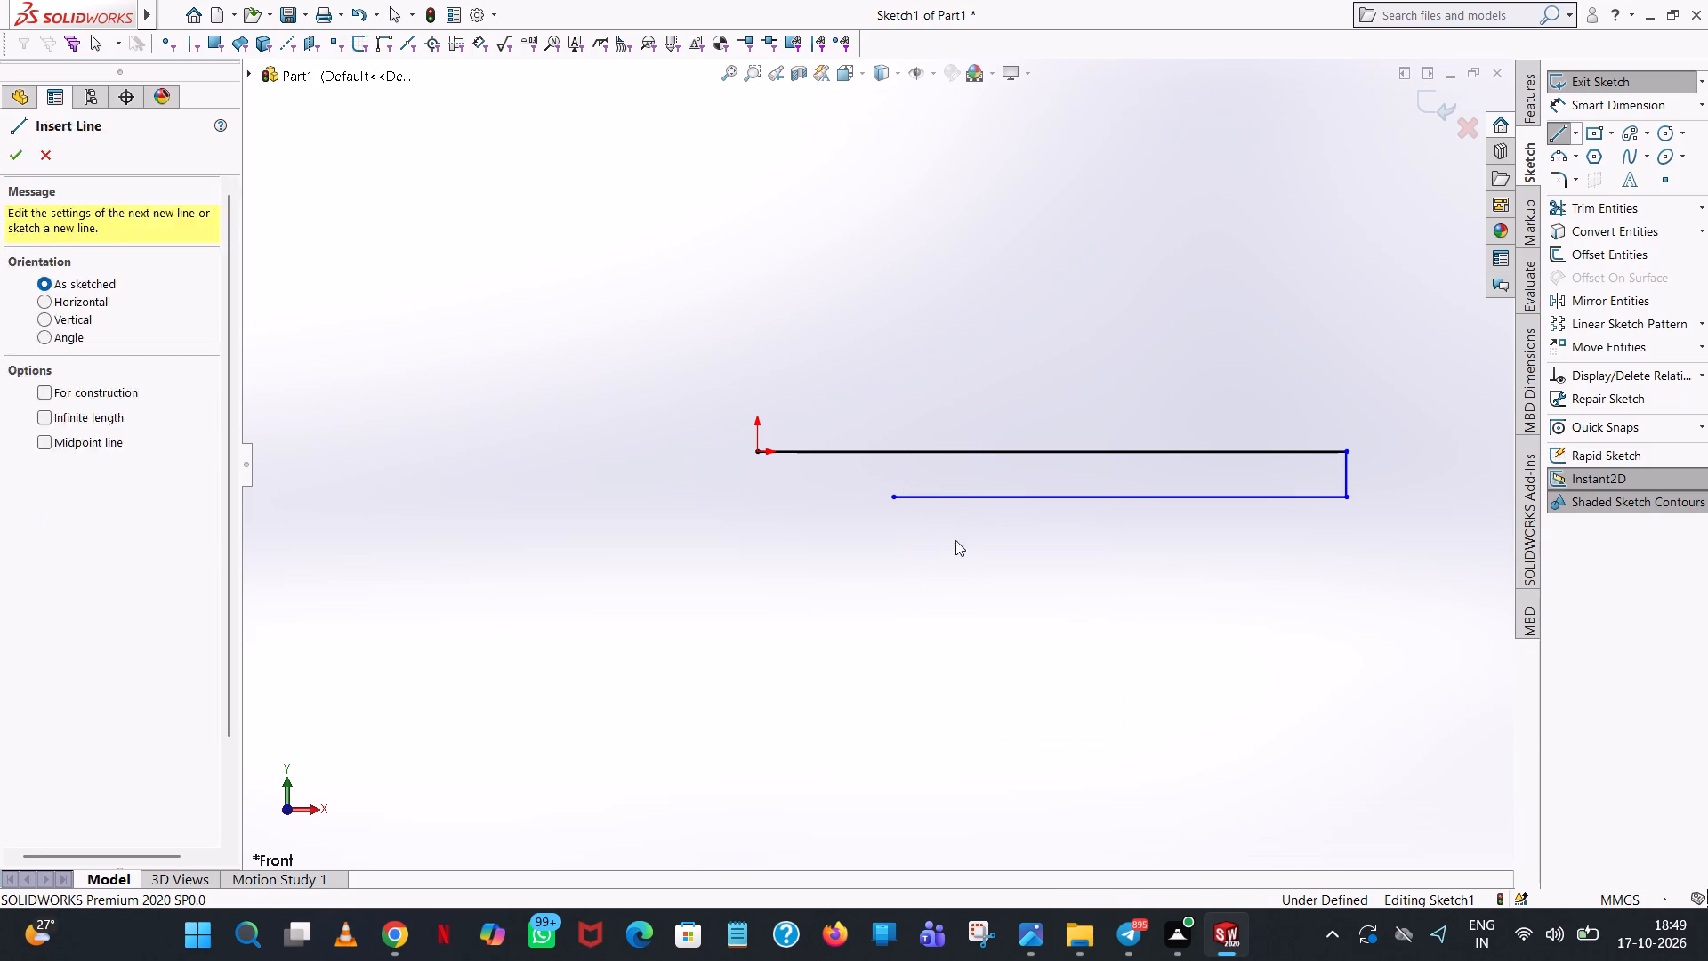
Draw a 12.5 mm vertical line down from the 130 mm line, passing through the free end of the 100 mm line.
click(1554, 142)
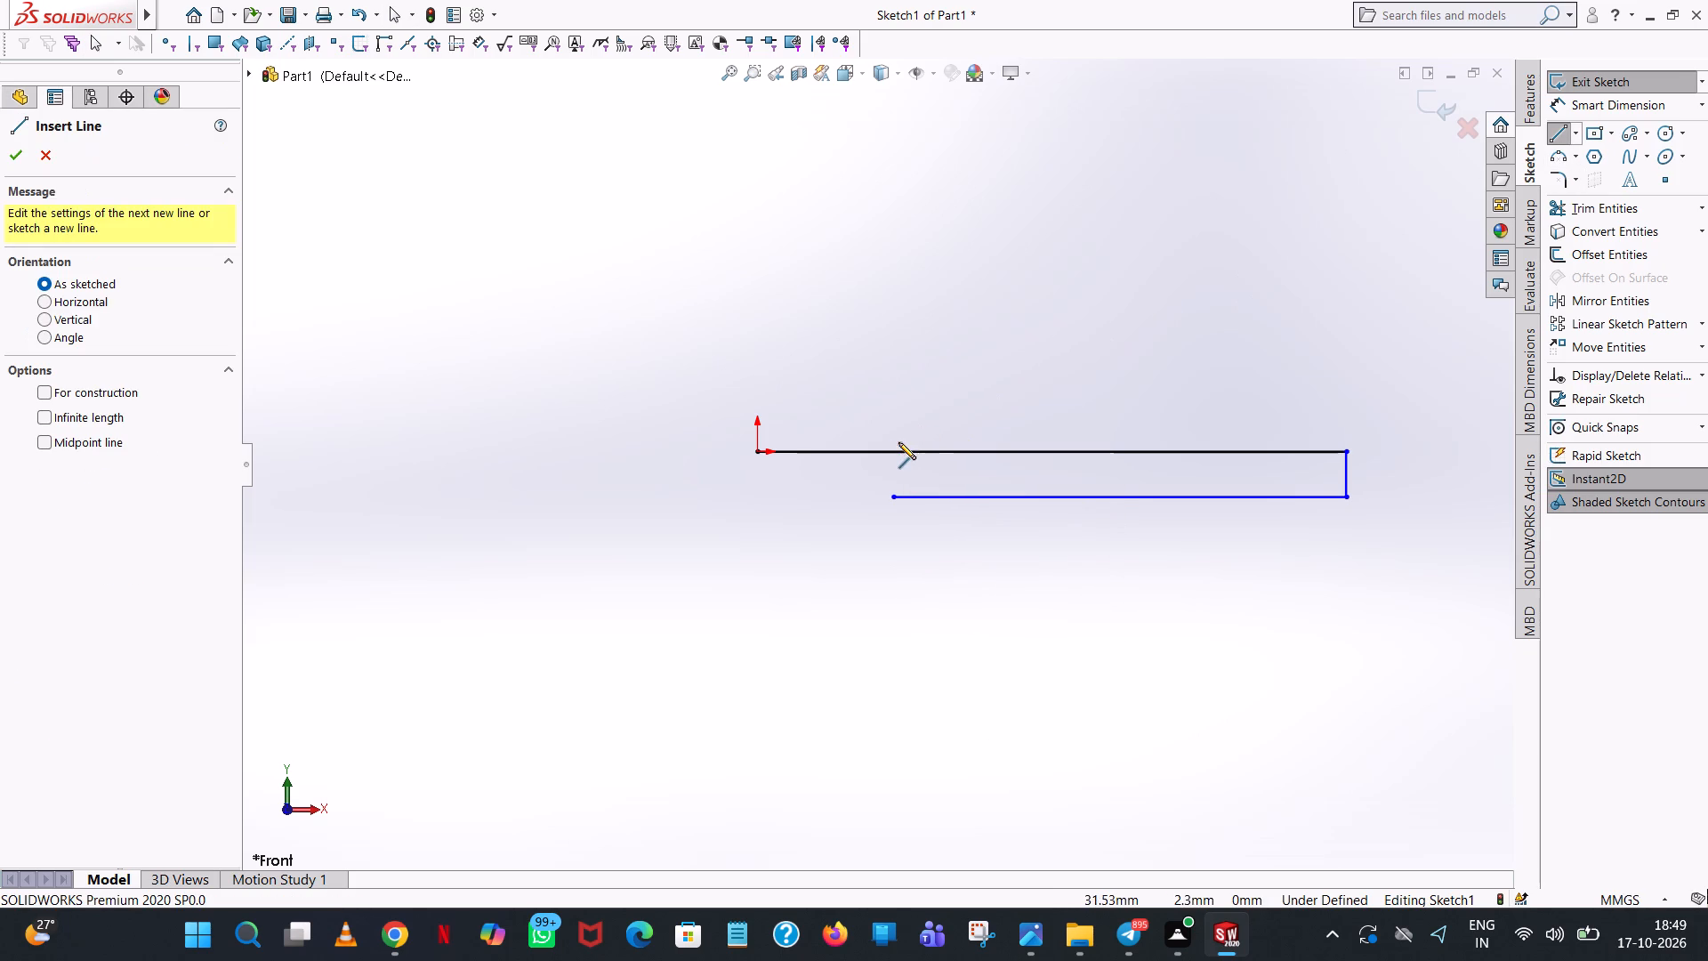
click(890, 451)
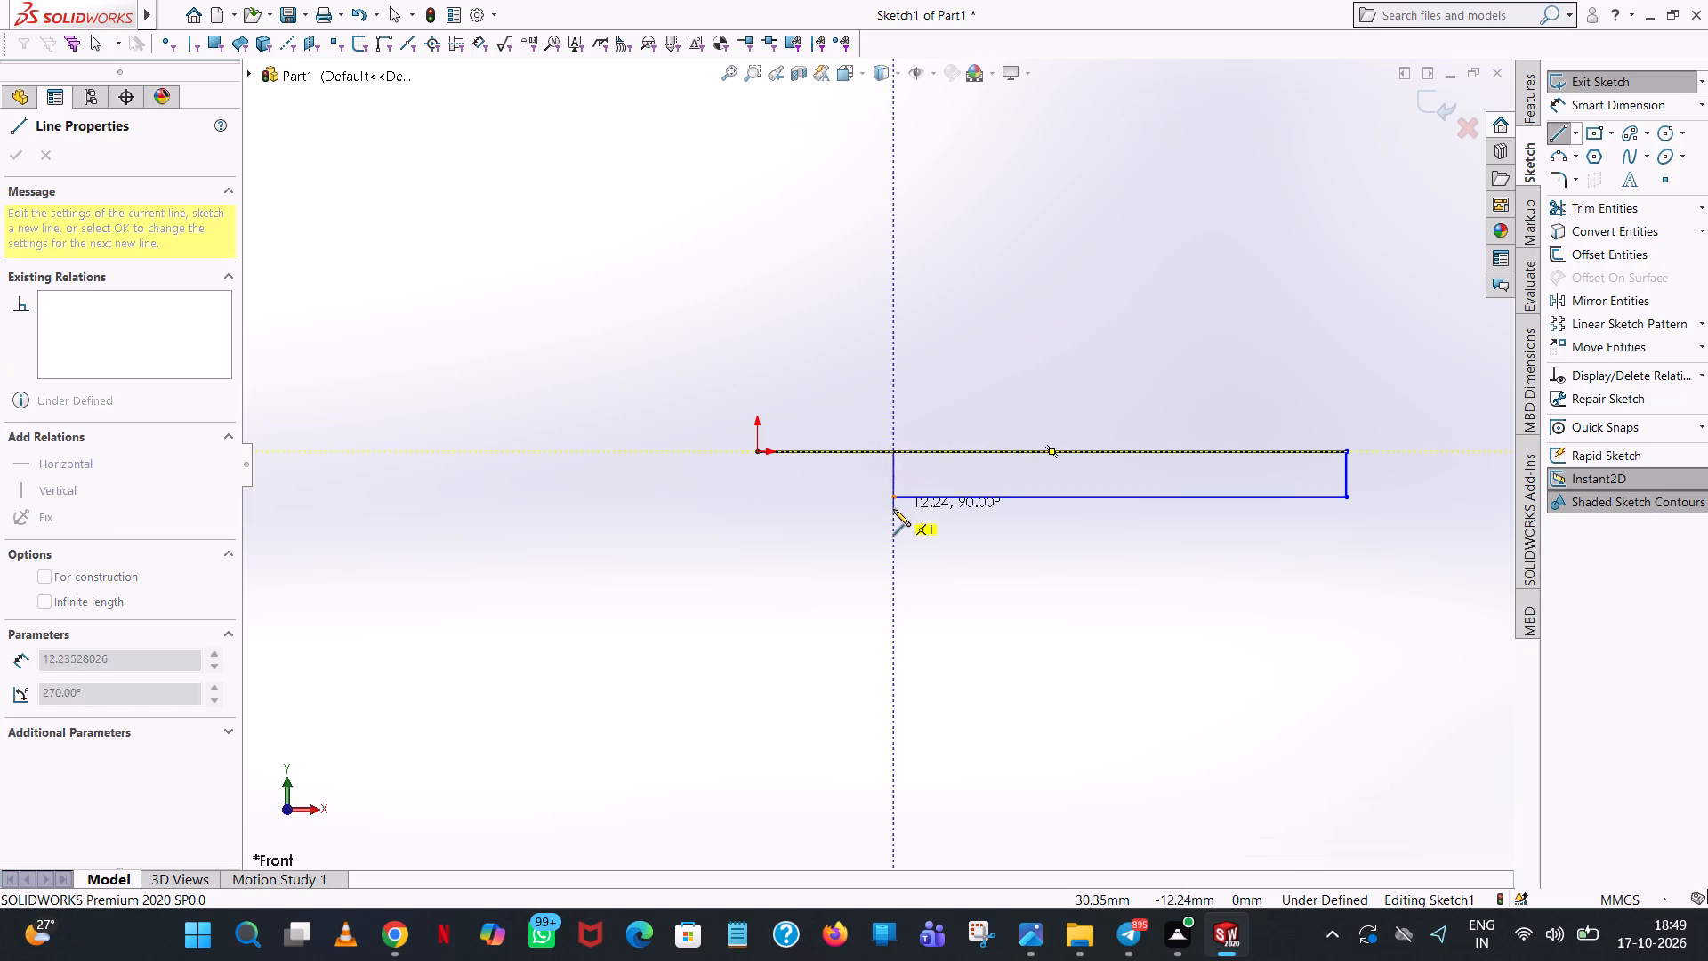
click(890, 513)
right_click(892, 513)
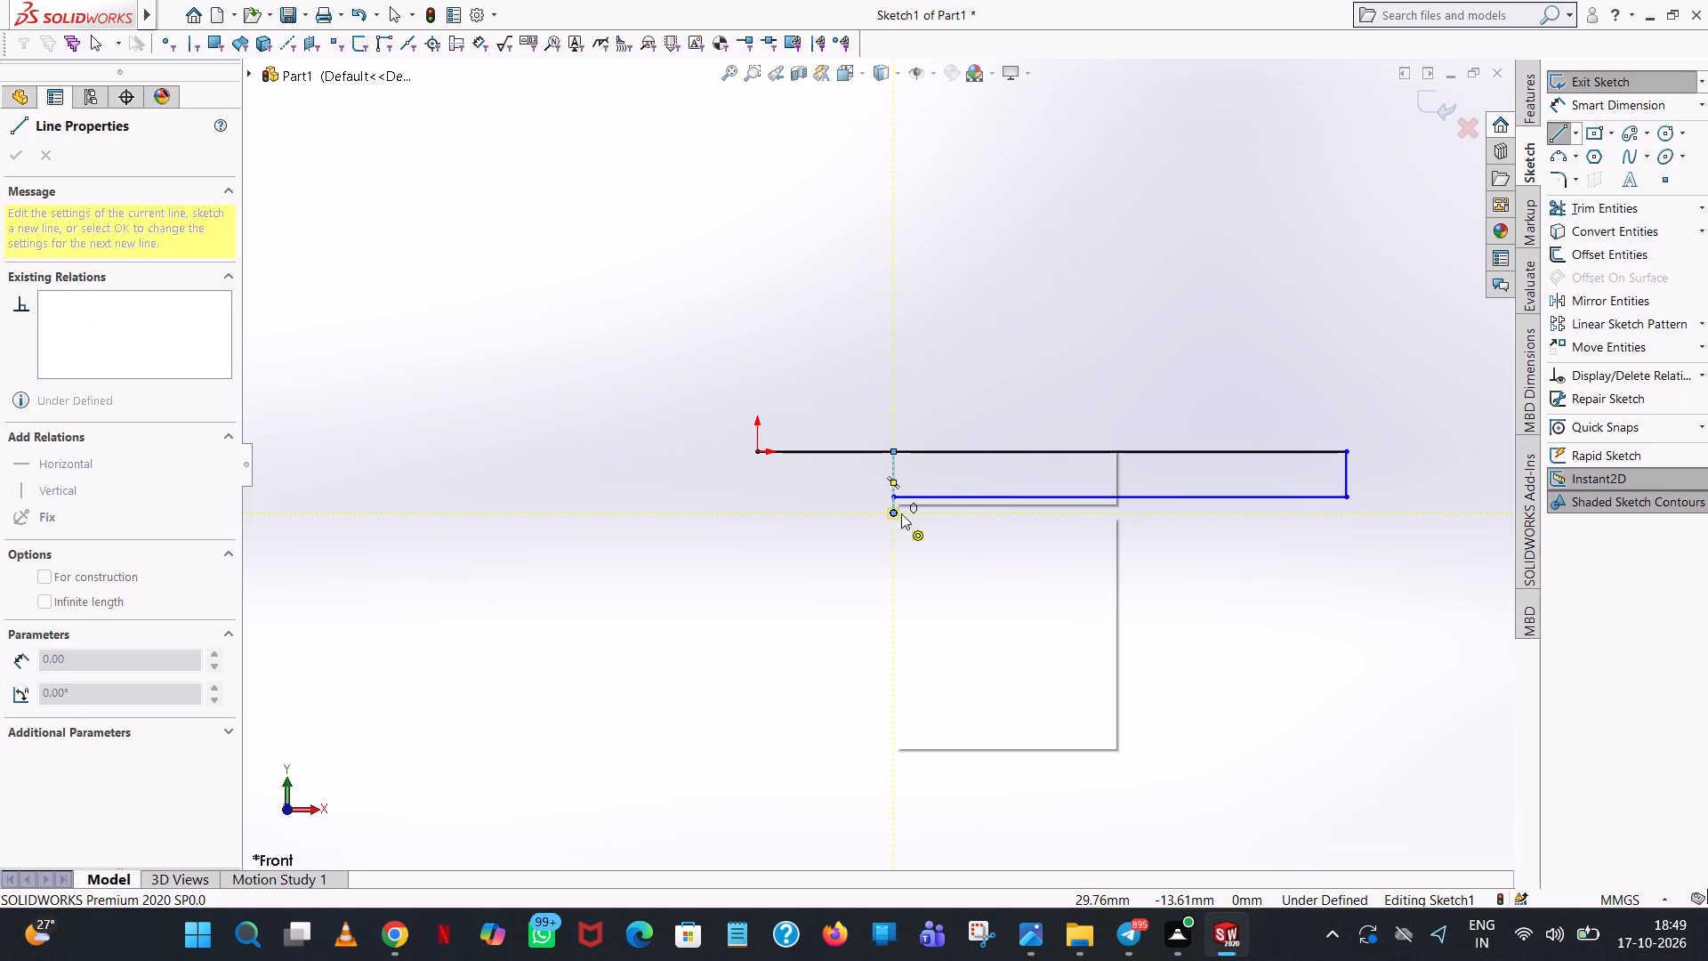
click(925, 521)
click(898, 479)
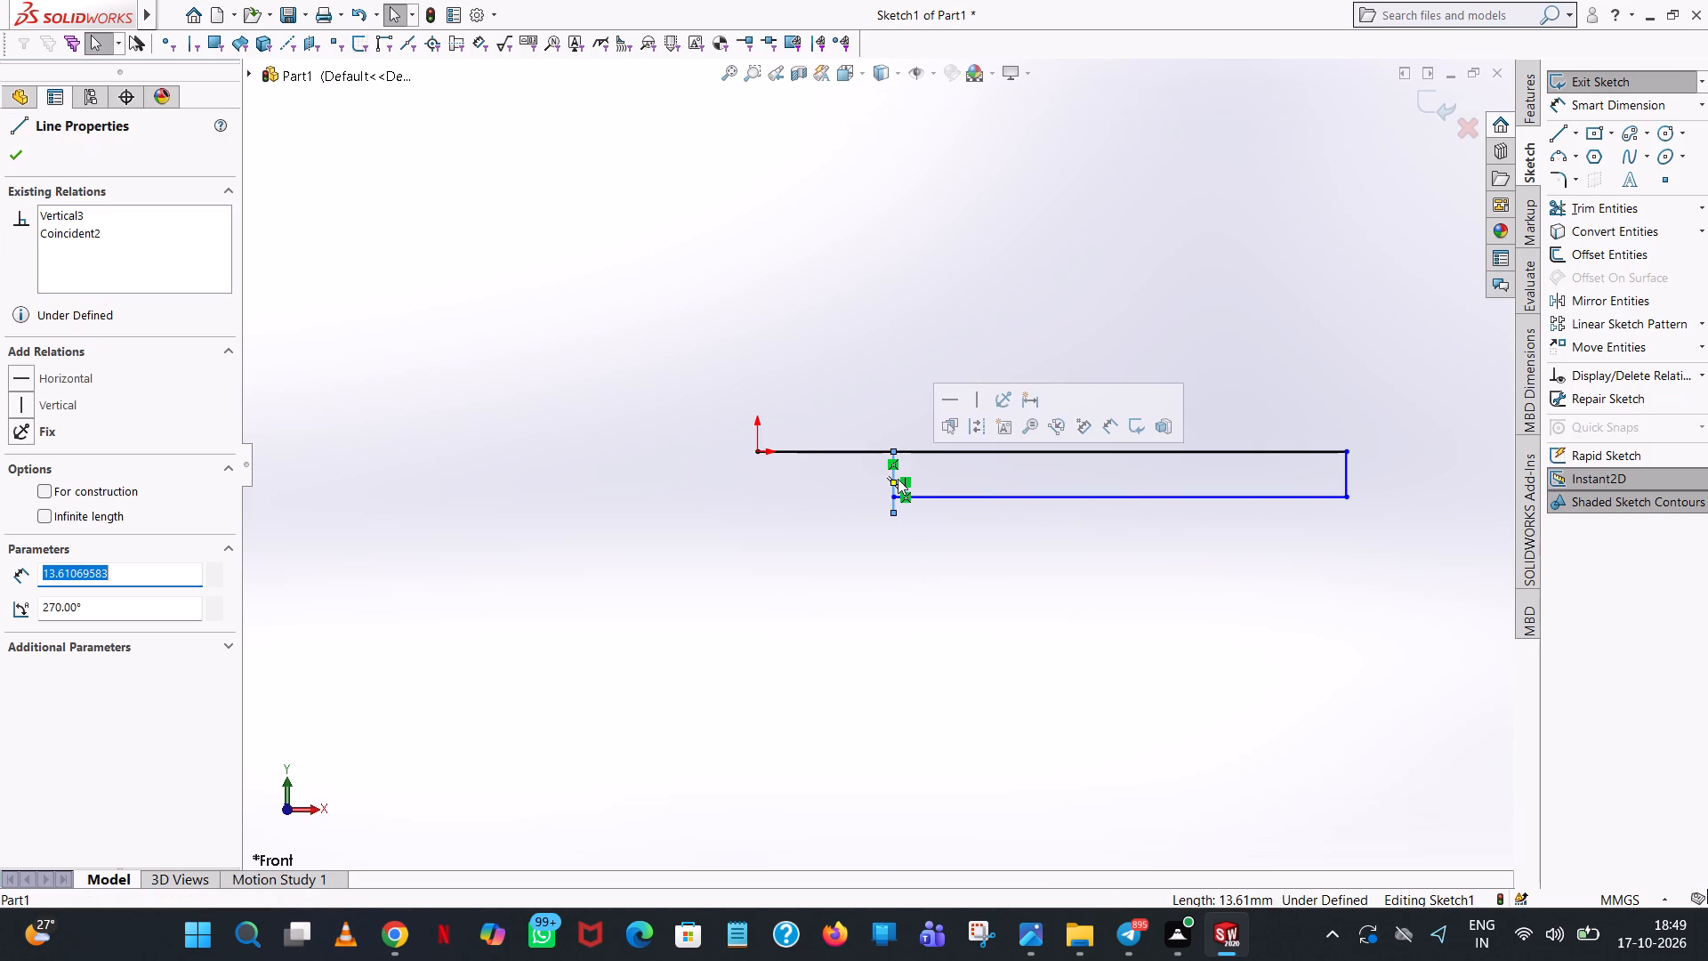
text(25/2)
key(Return)
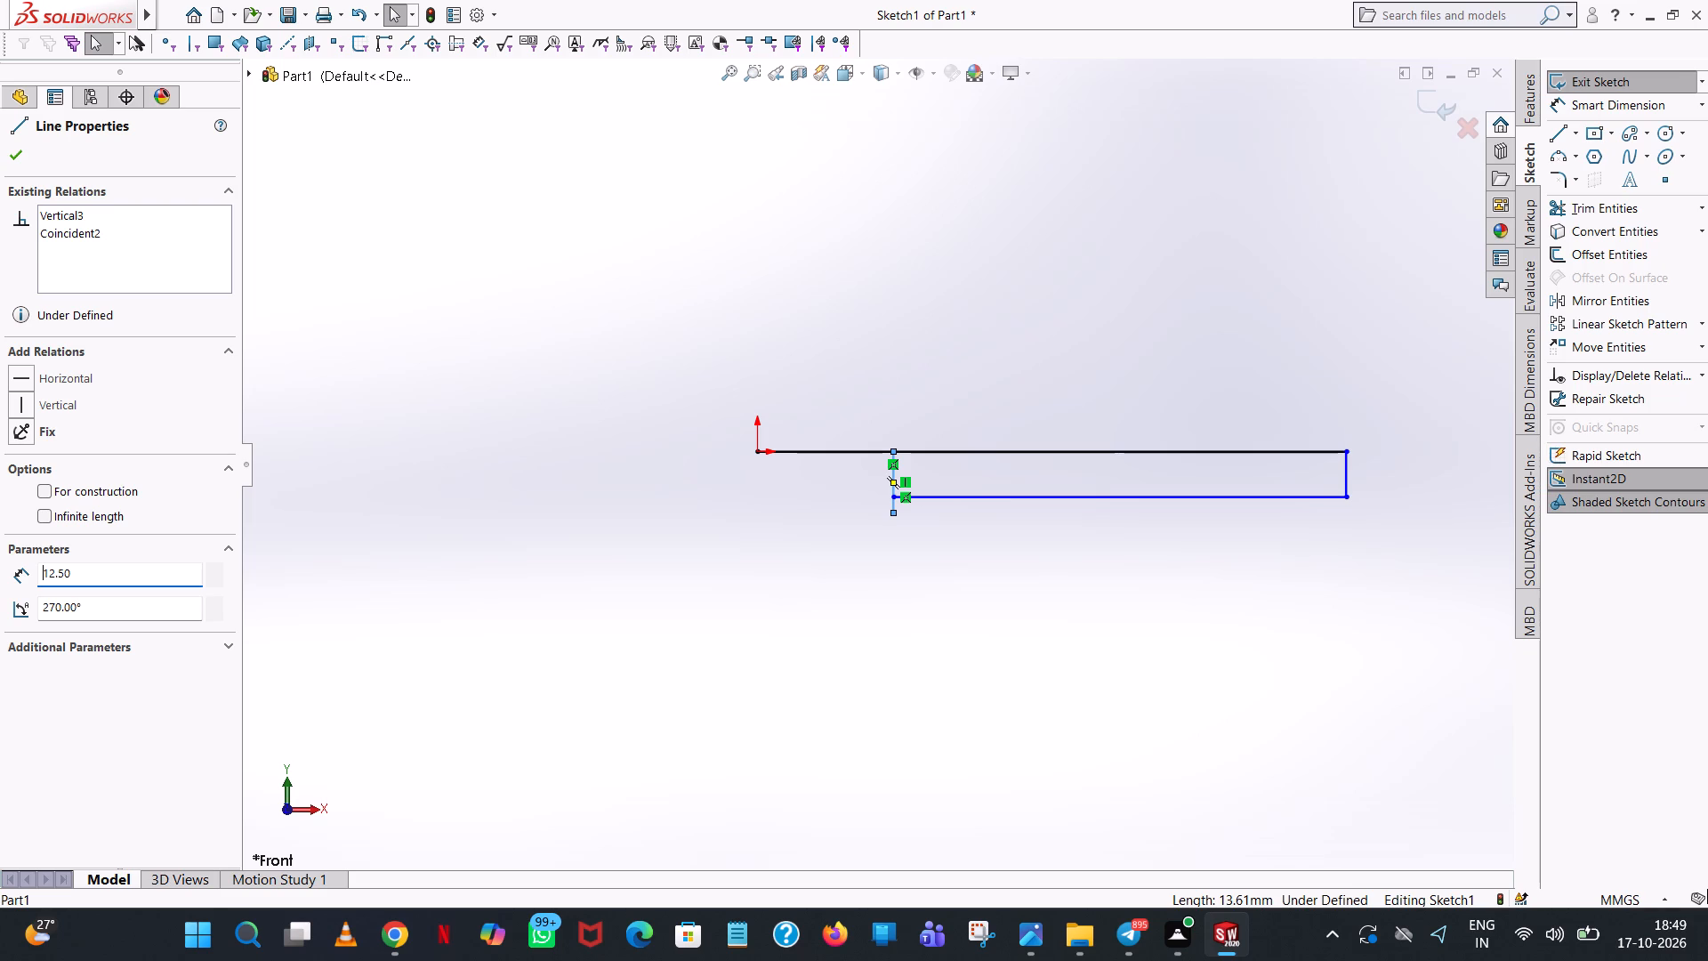
Trim the portion of the 12.5 mm vertical line between the 130 mm and 100 mm lines, keeping the short step below.
click(1564, 214)
scroll(899, 461, down, 6)
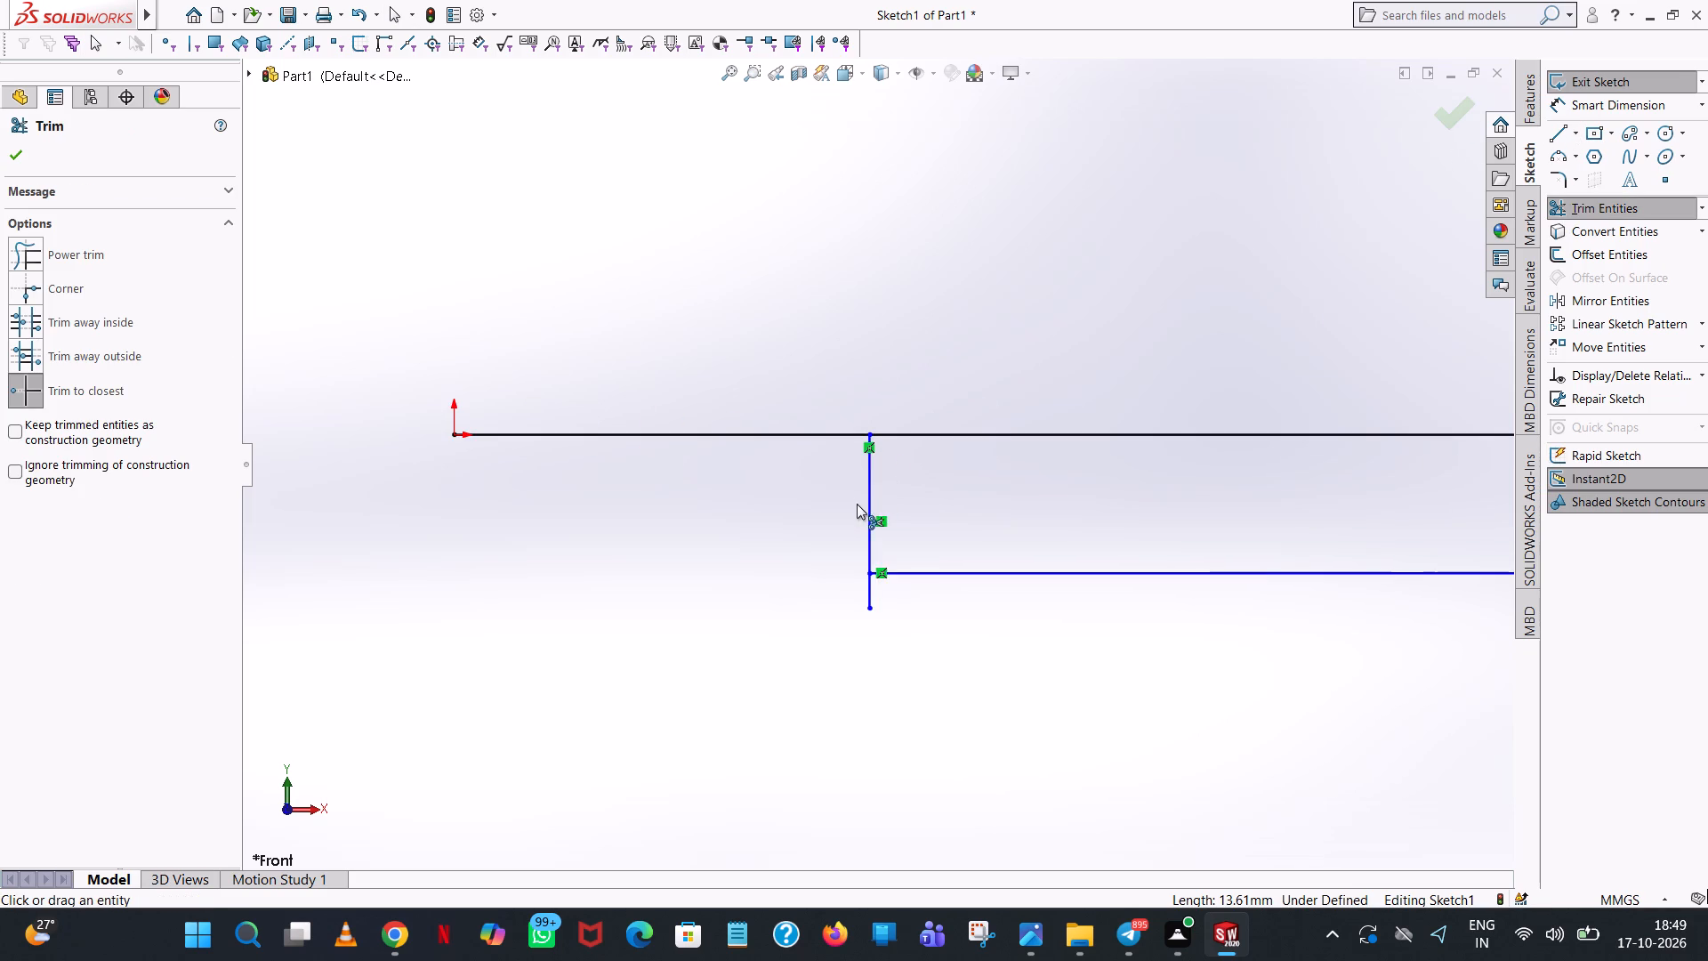
click(874, 514)
scroll(874, 515, up, 5)
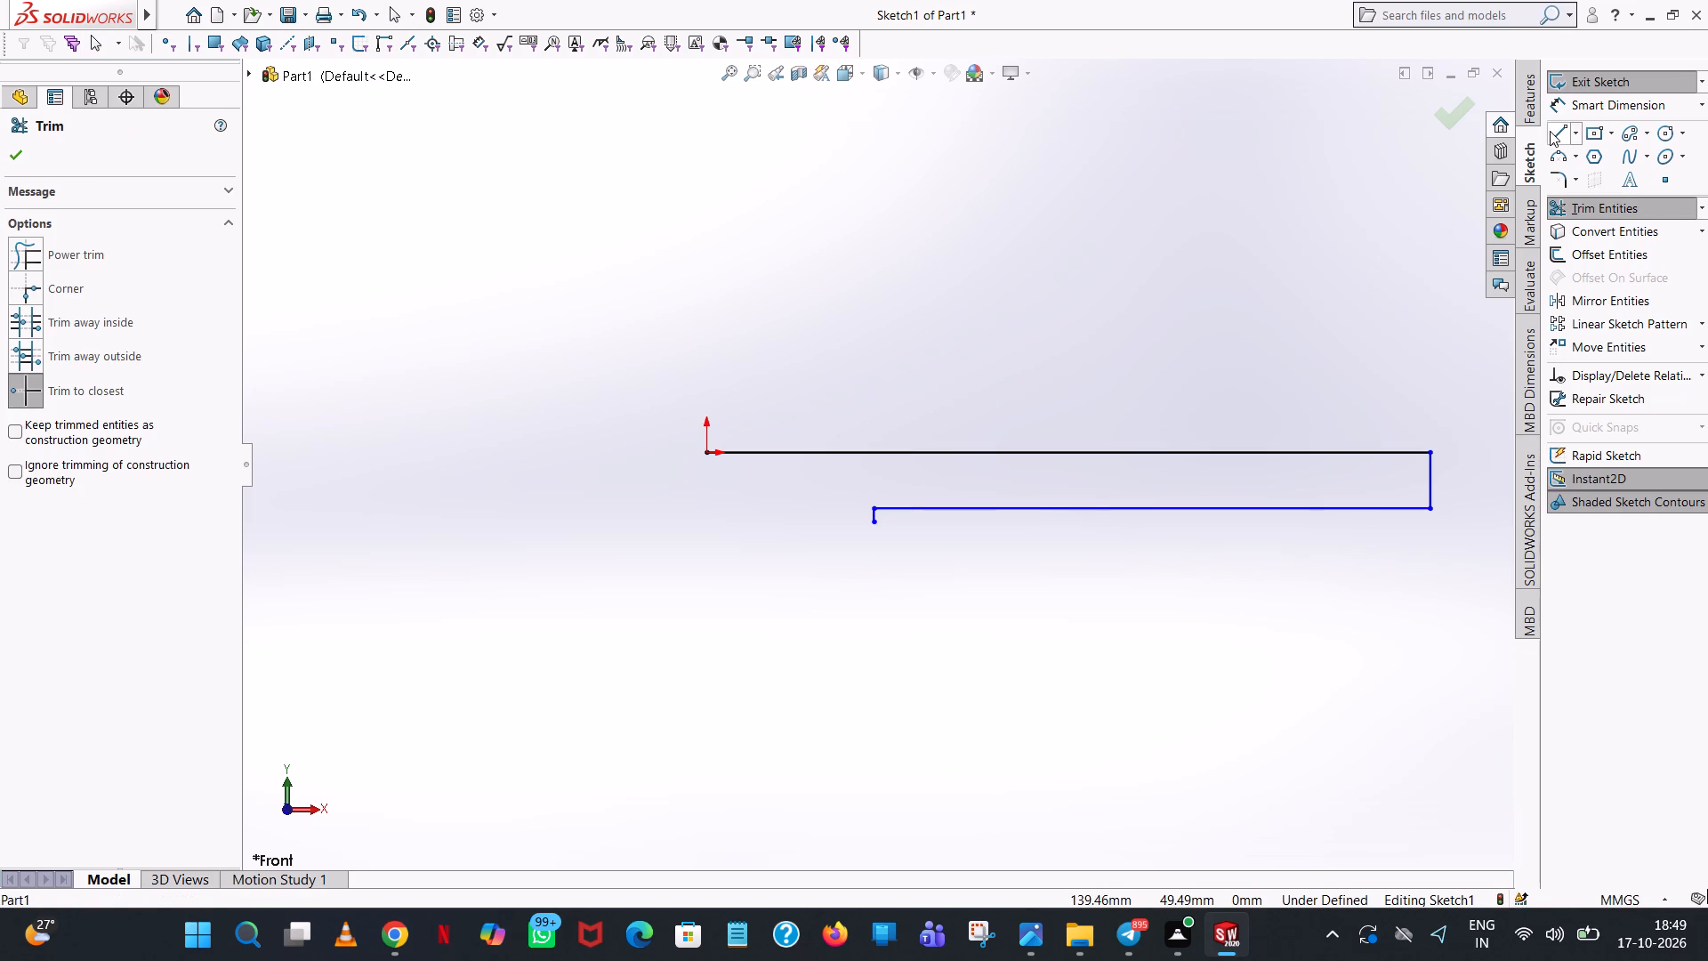
Draw a 10 mm horizontal line from the lower end of the short step towards the origin side.
click(1550, 131)
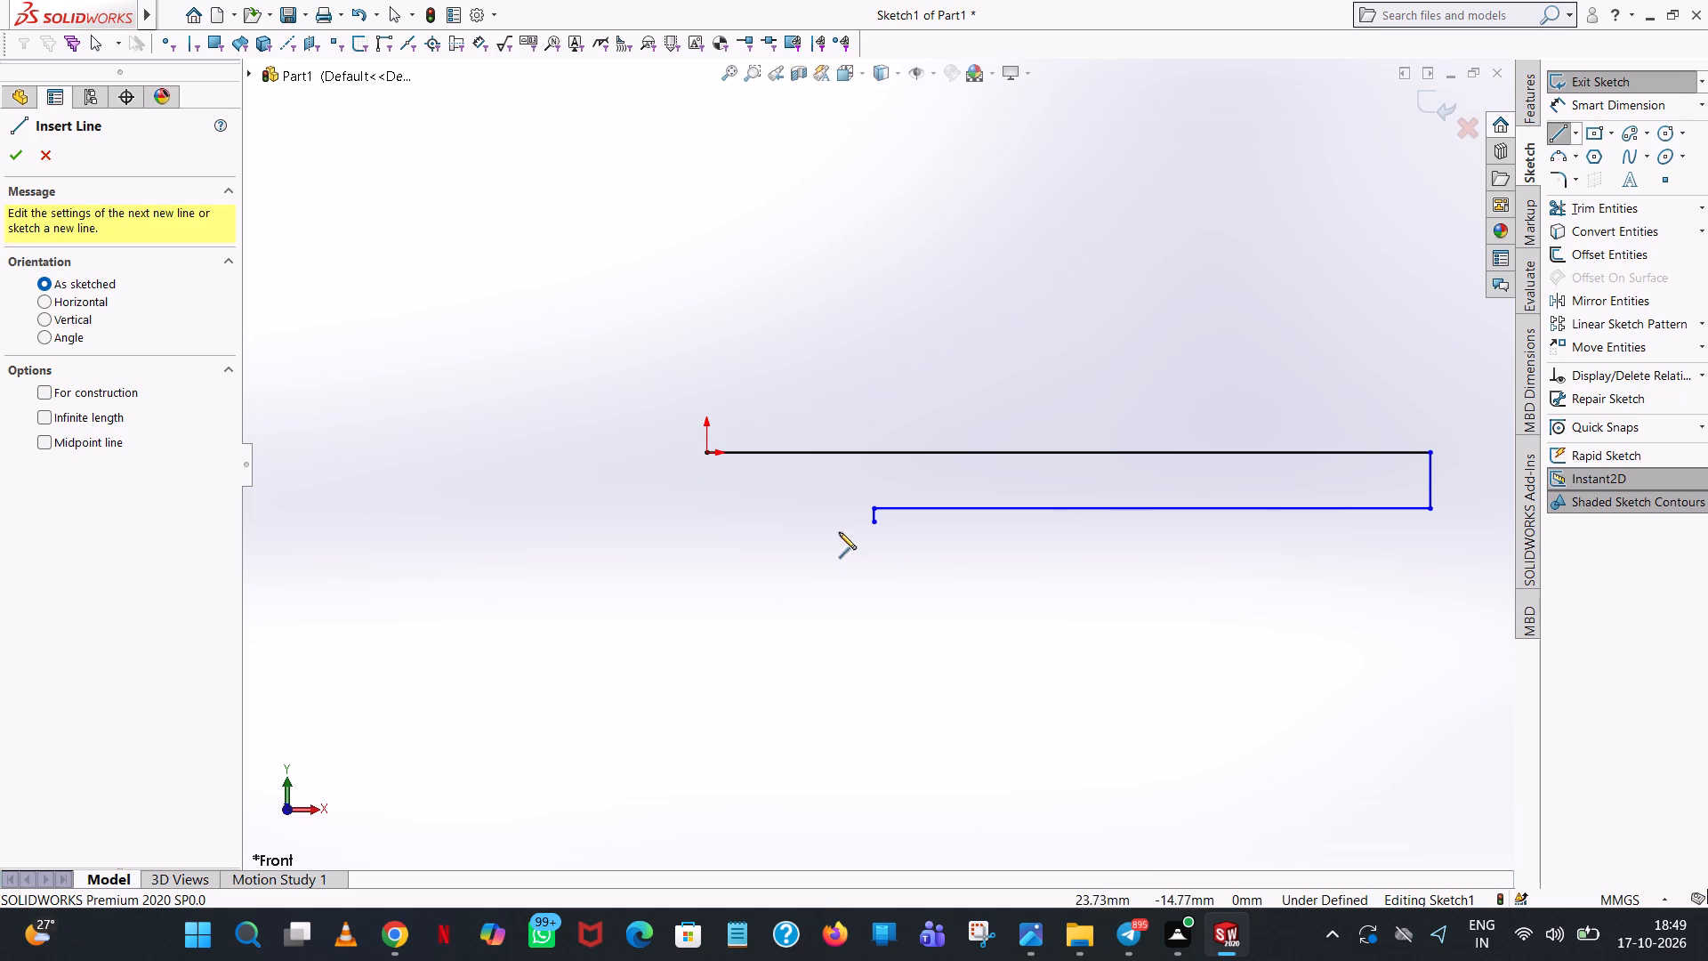
click(873, 522)
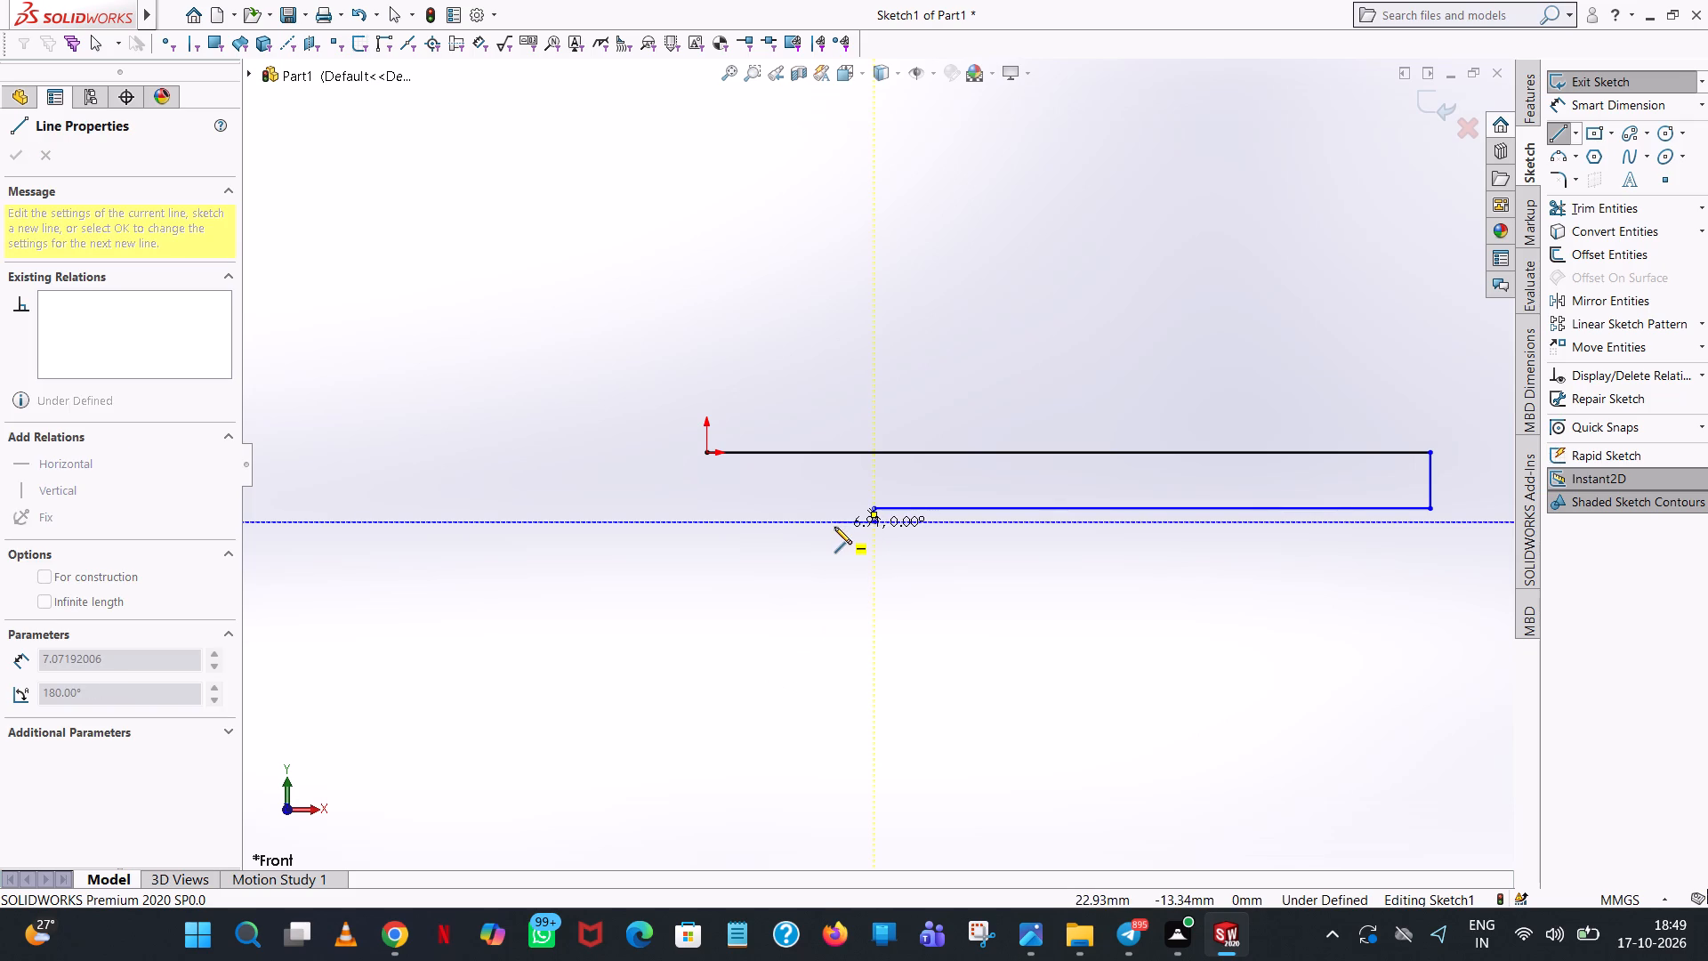
click(834, 523)
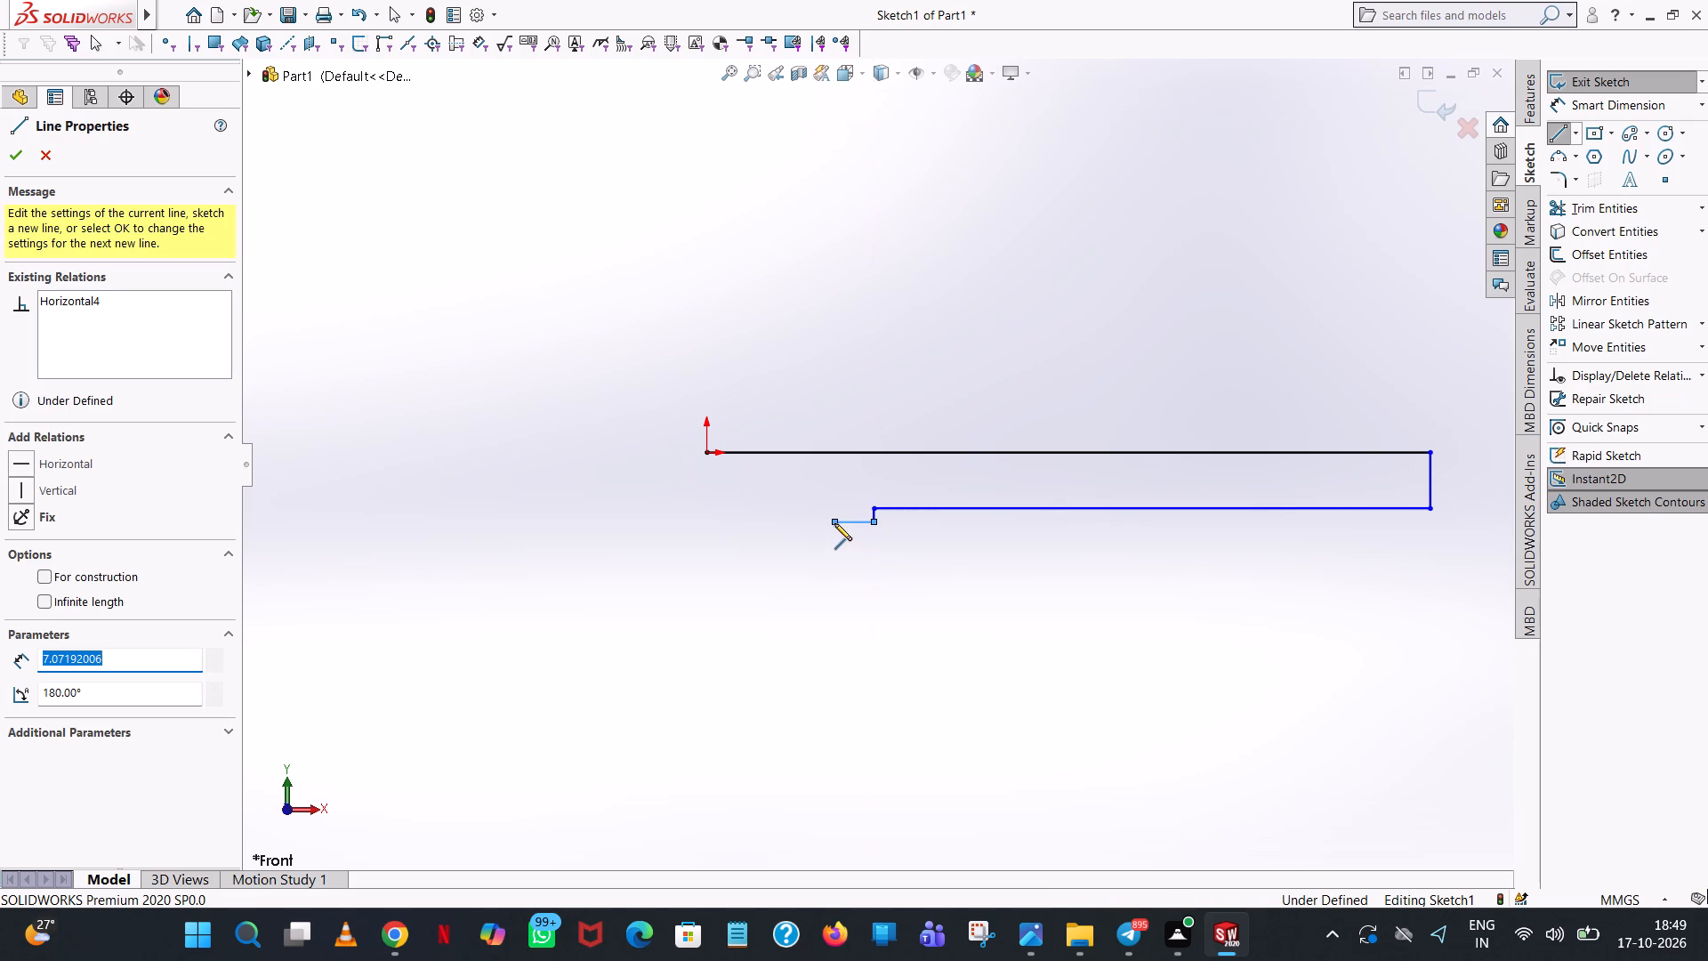
text(10)
key(Return)
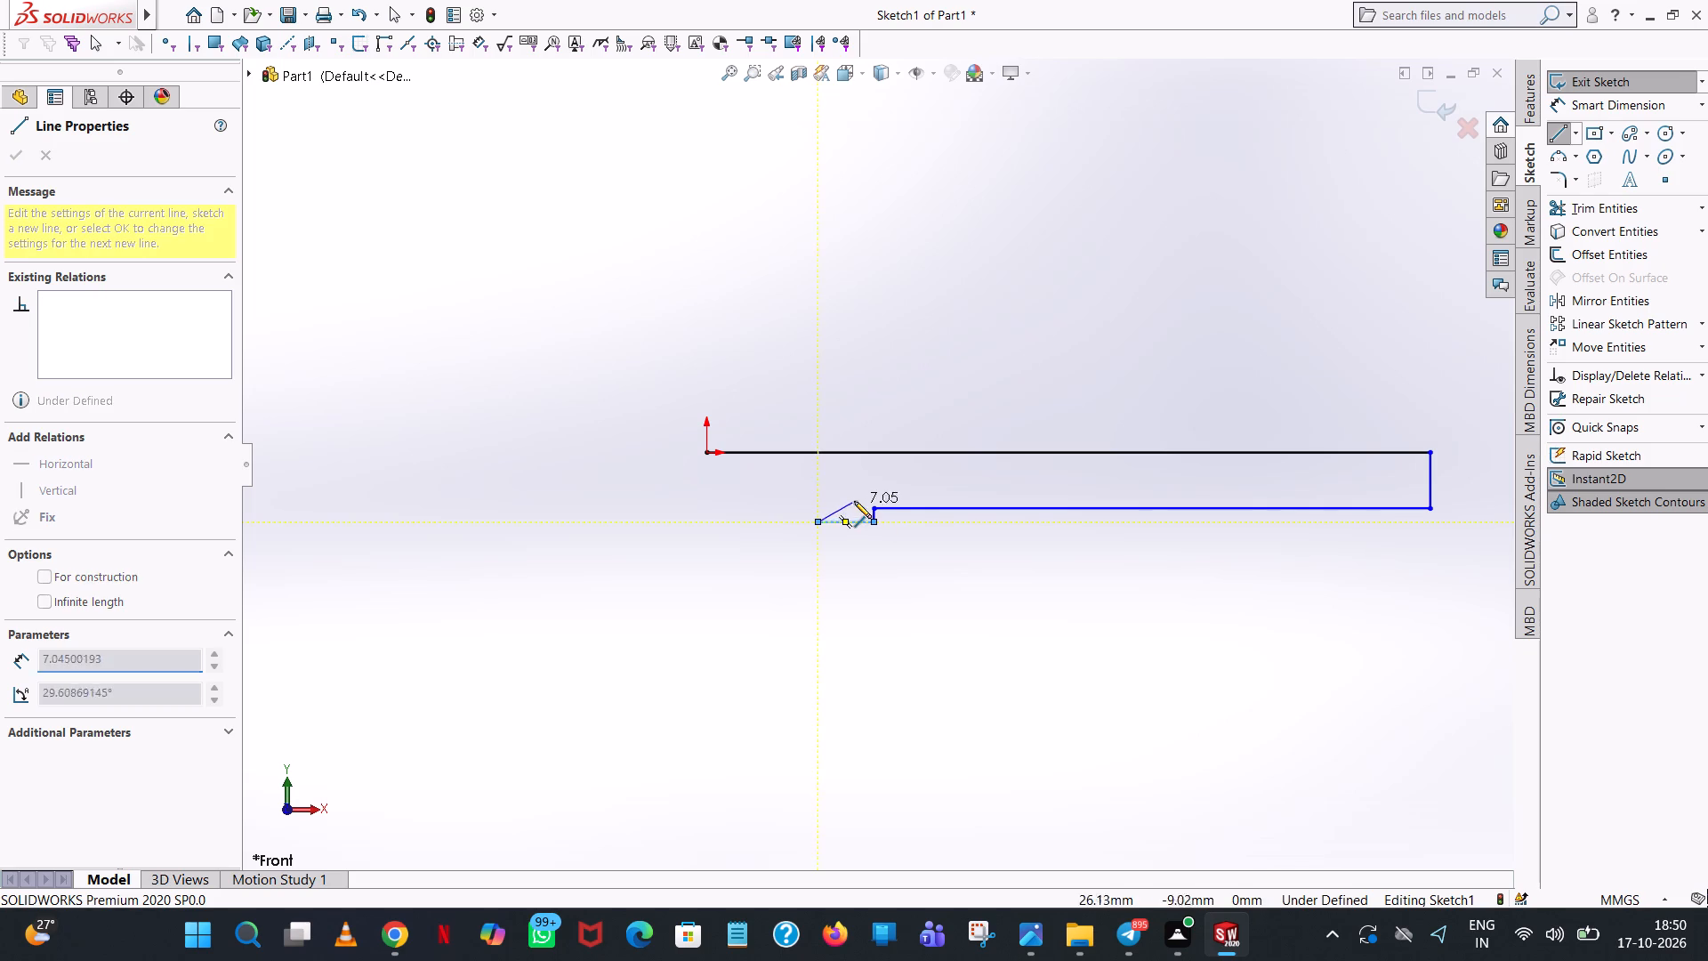
right_click(810, 482)
click(841, 491)
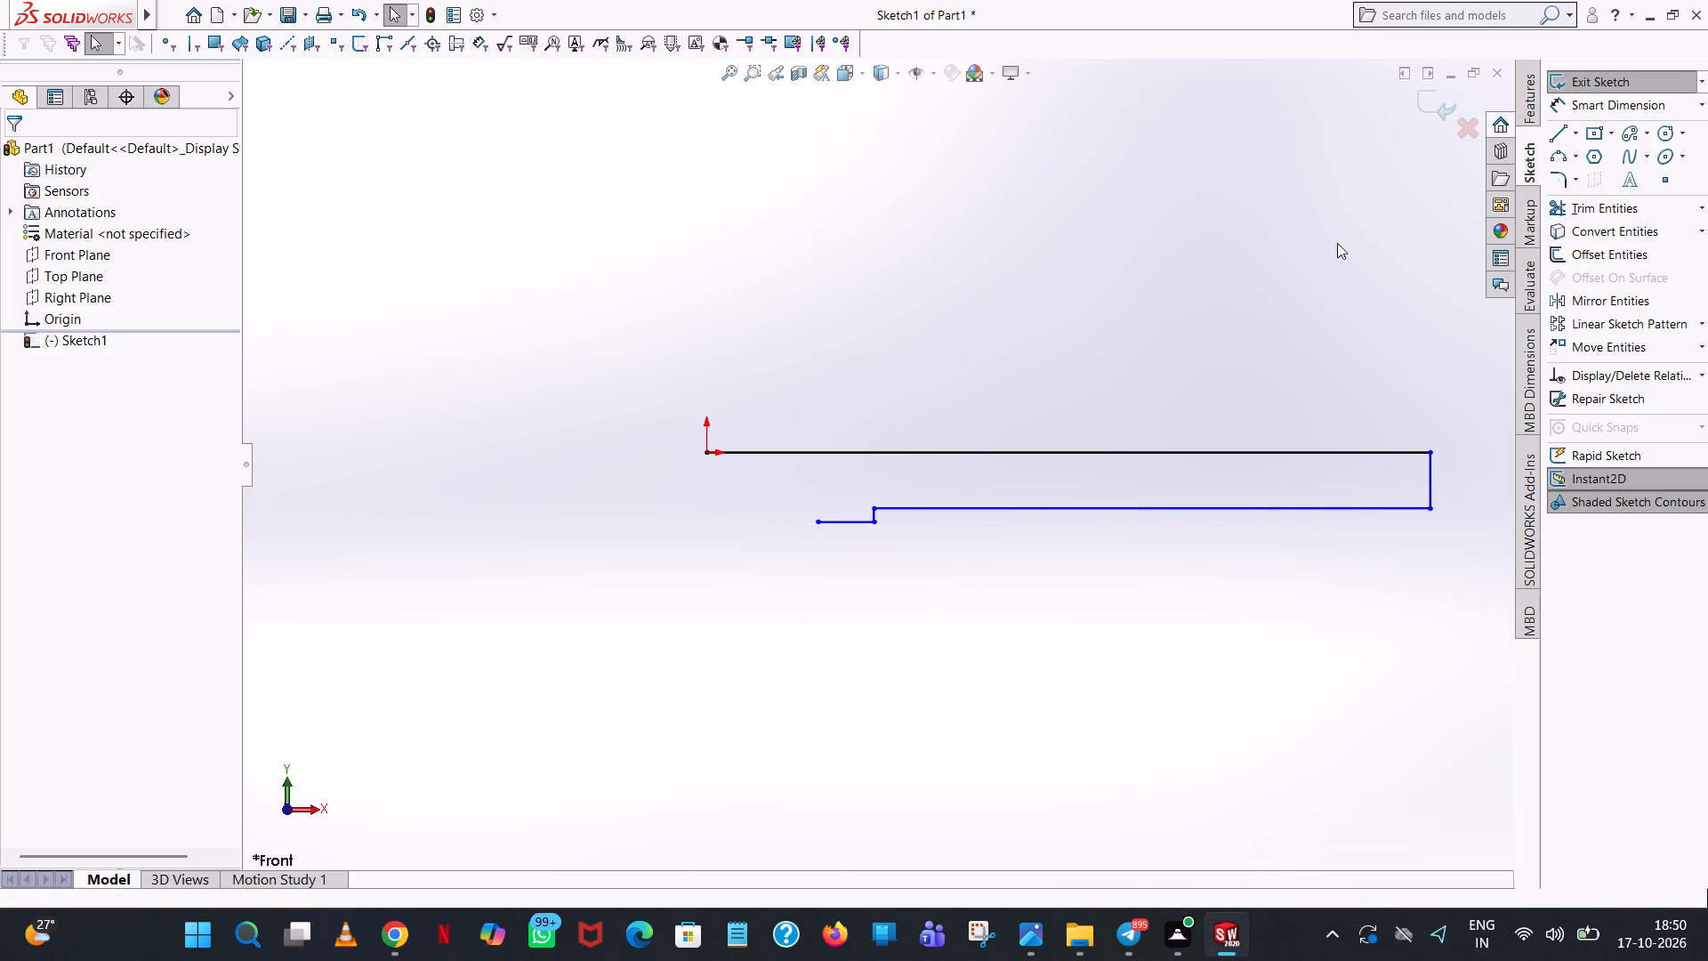
Draw an 8.5 mm (17/2) vertical line down from the 130 mm line, directly above the free end of the 10 mm horizontal line.
click(1560, 125)
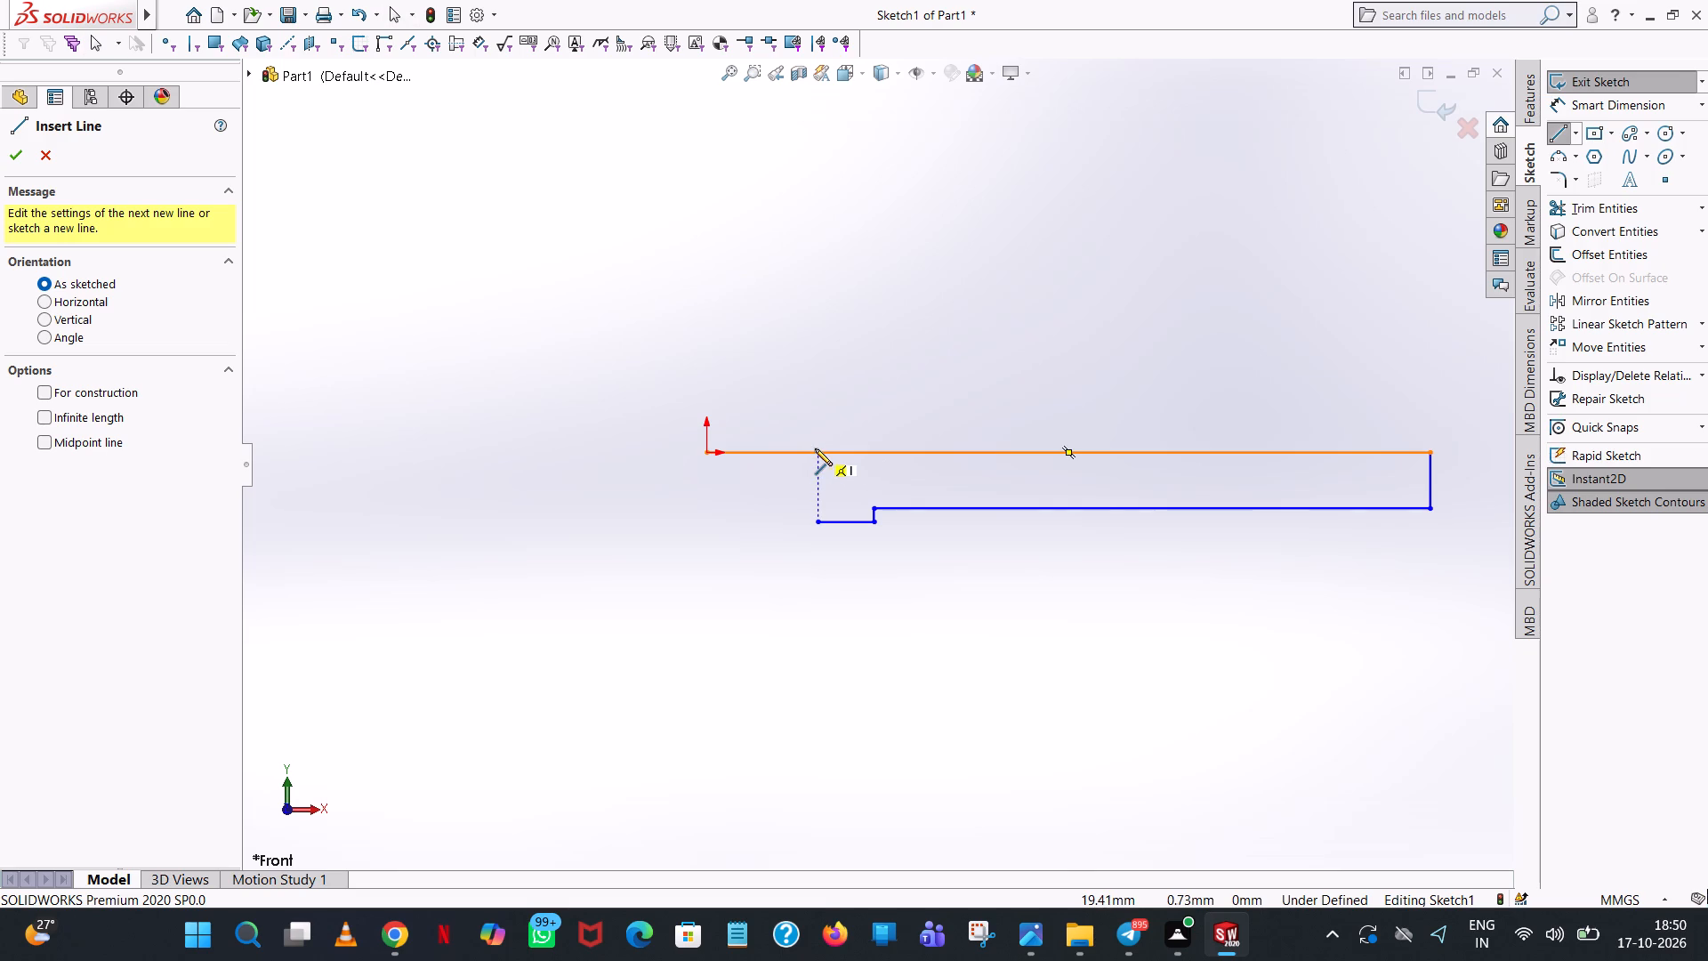
click(817, 453)
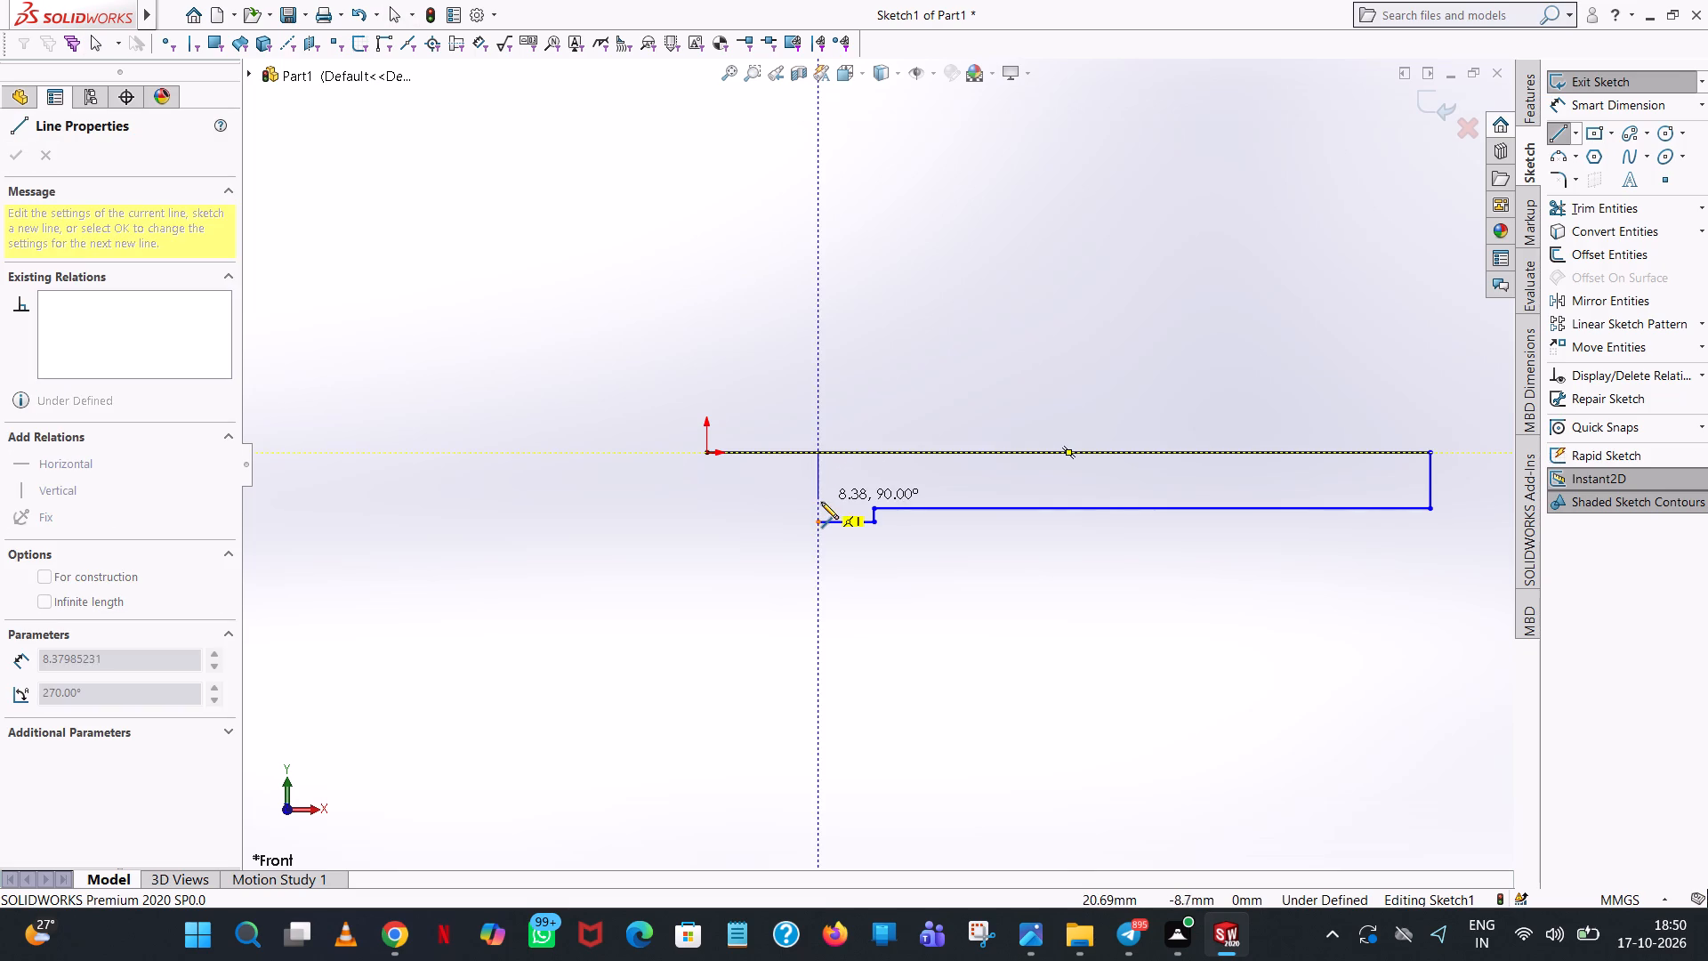
click(821, 502)
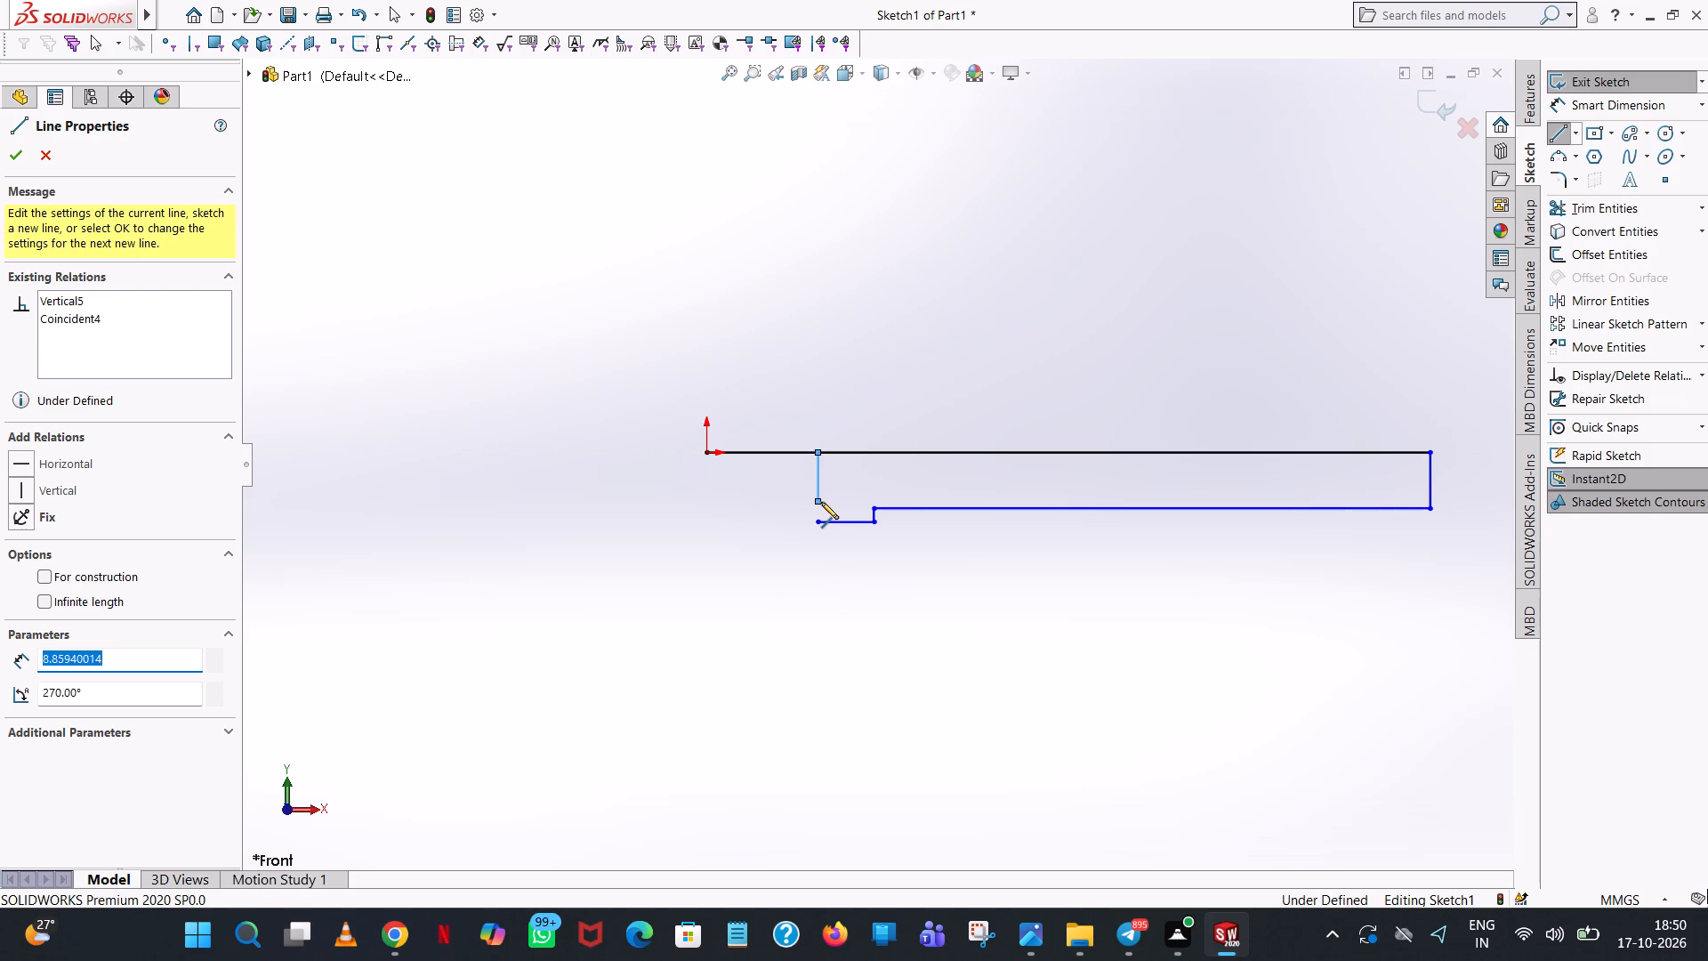
text(17/2)
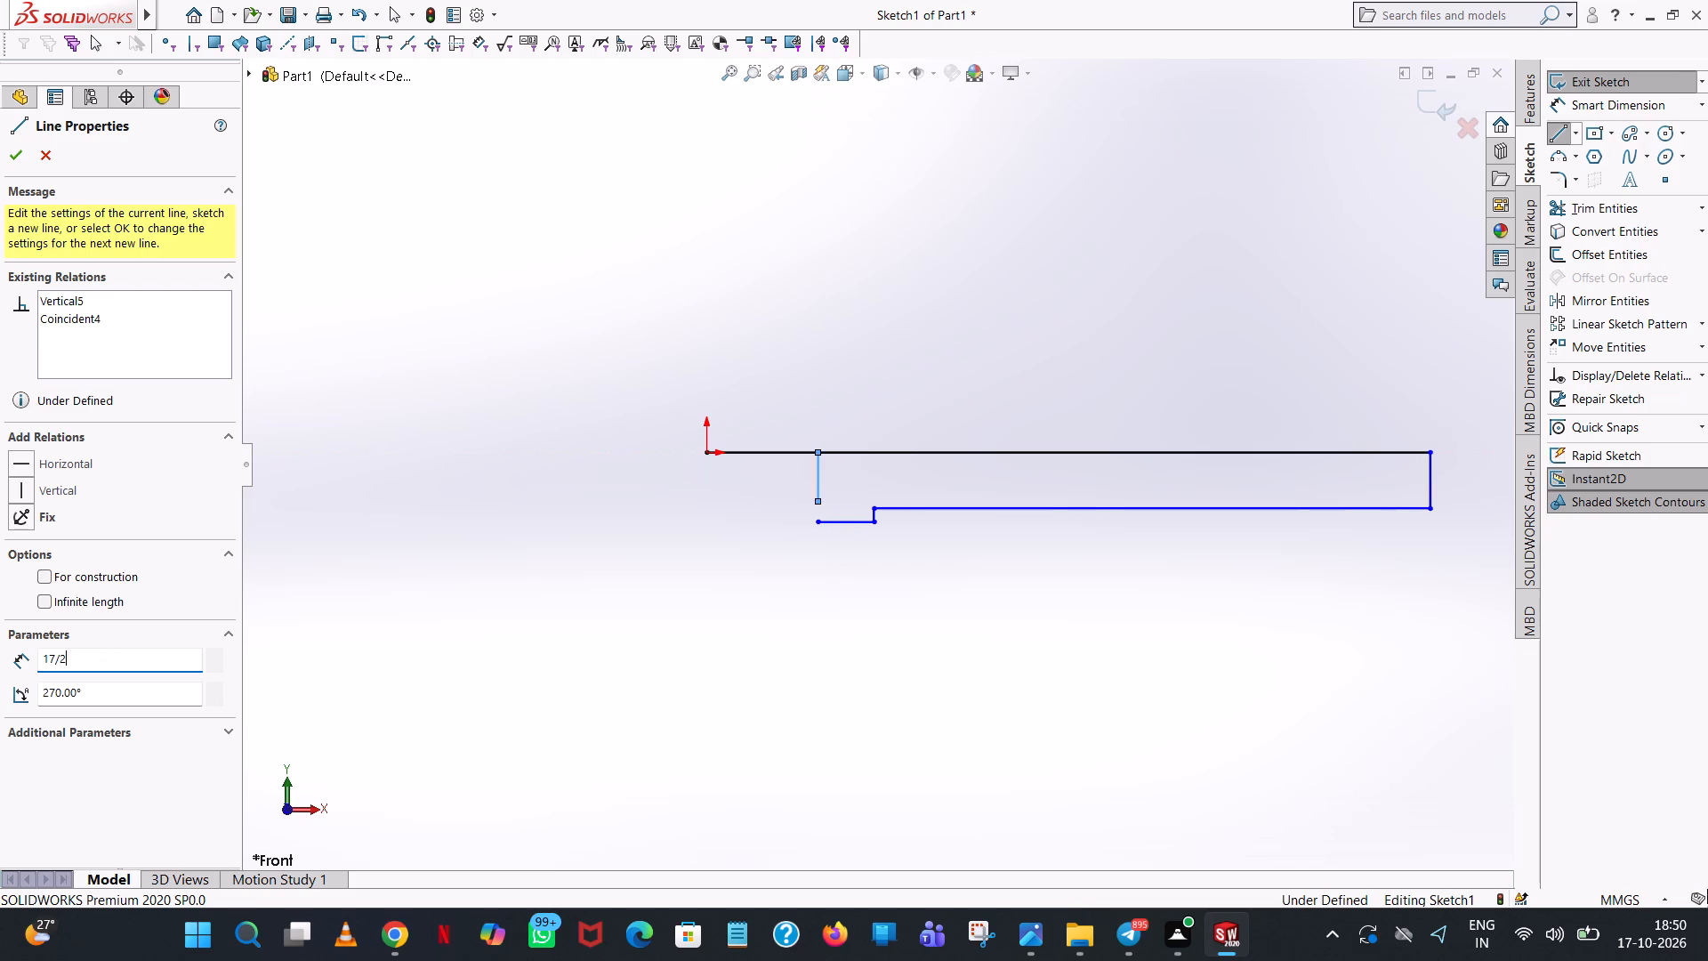
key(Return)
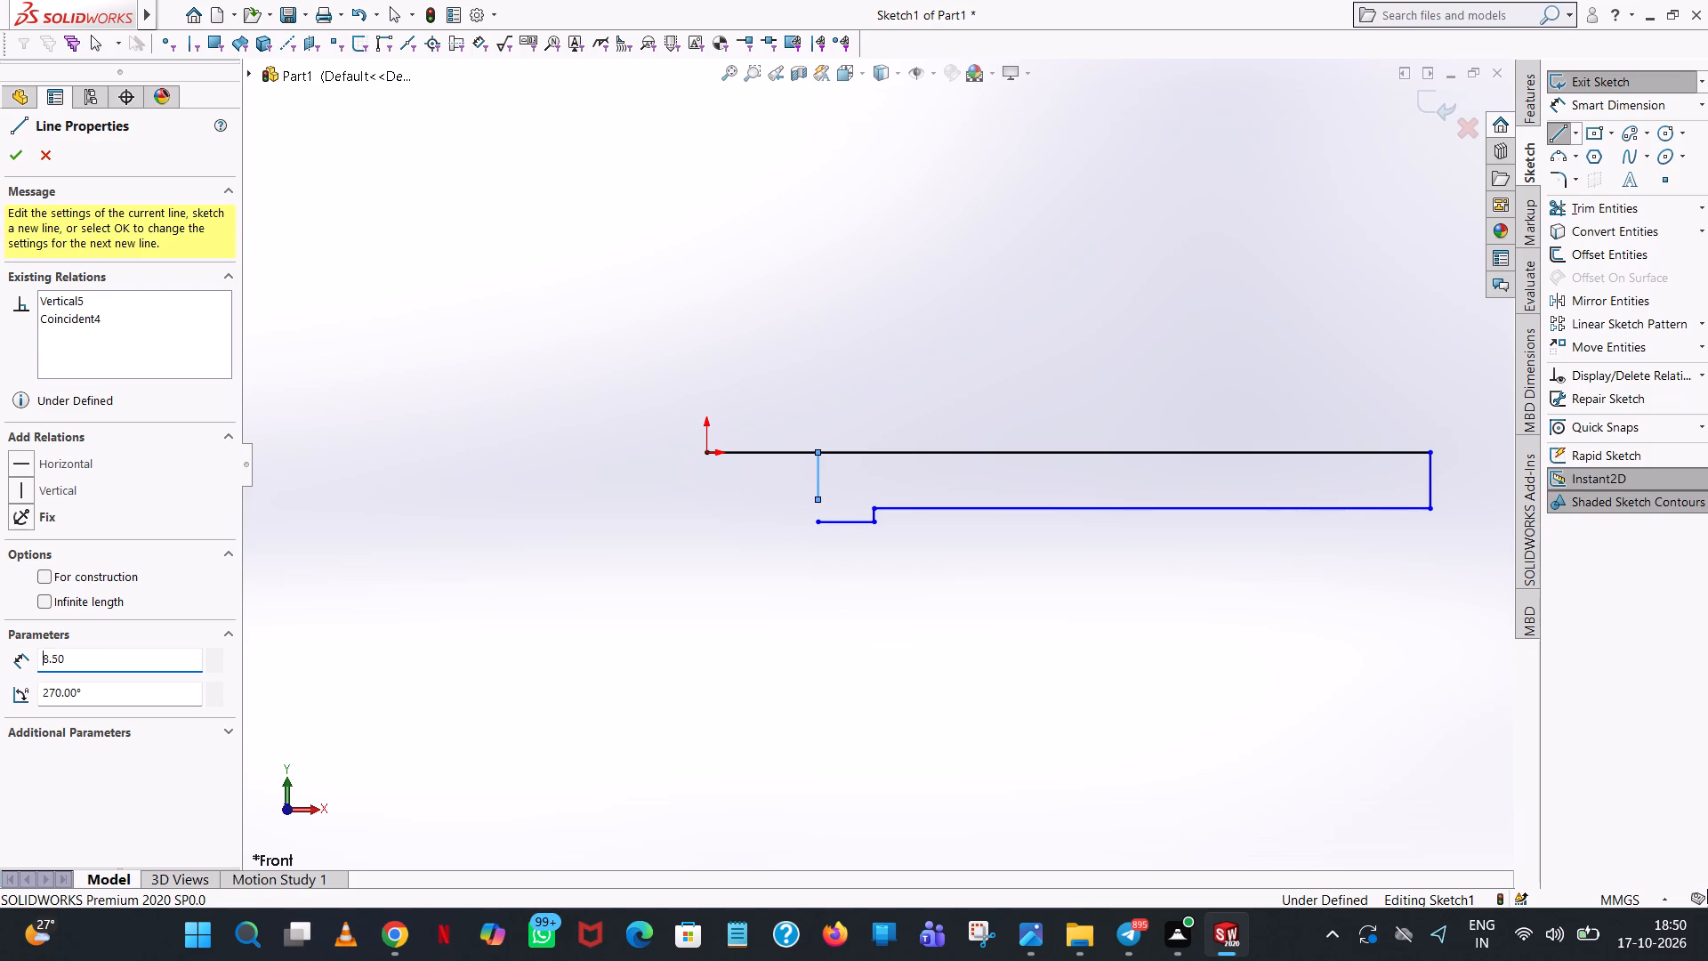
right_click(821, 502)
click(843, 515)
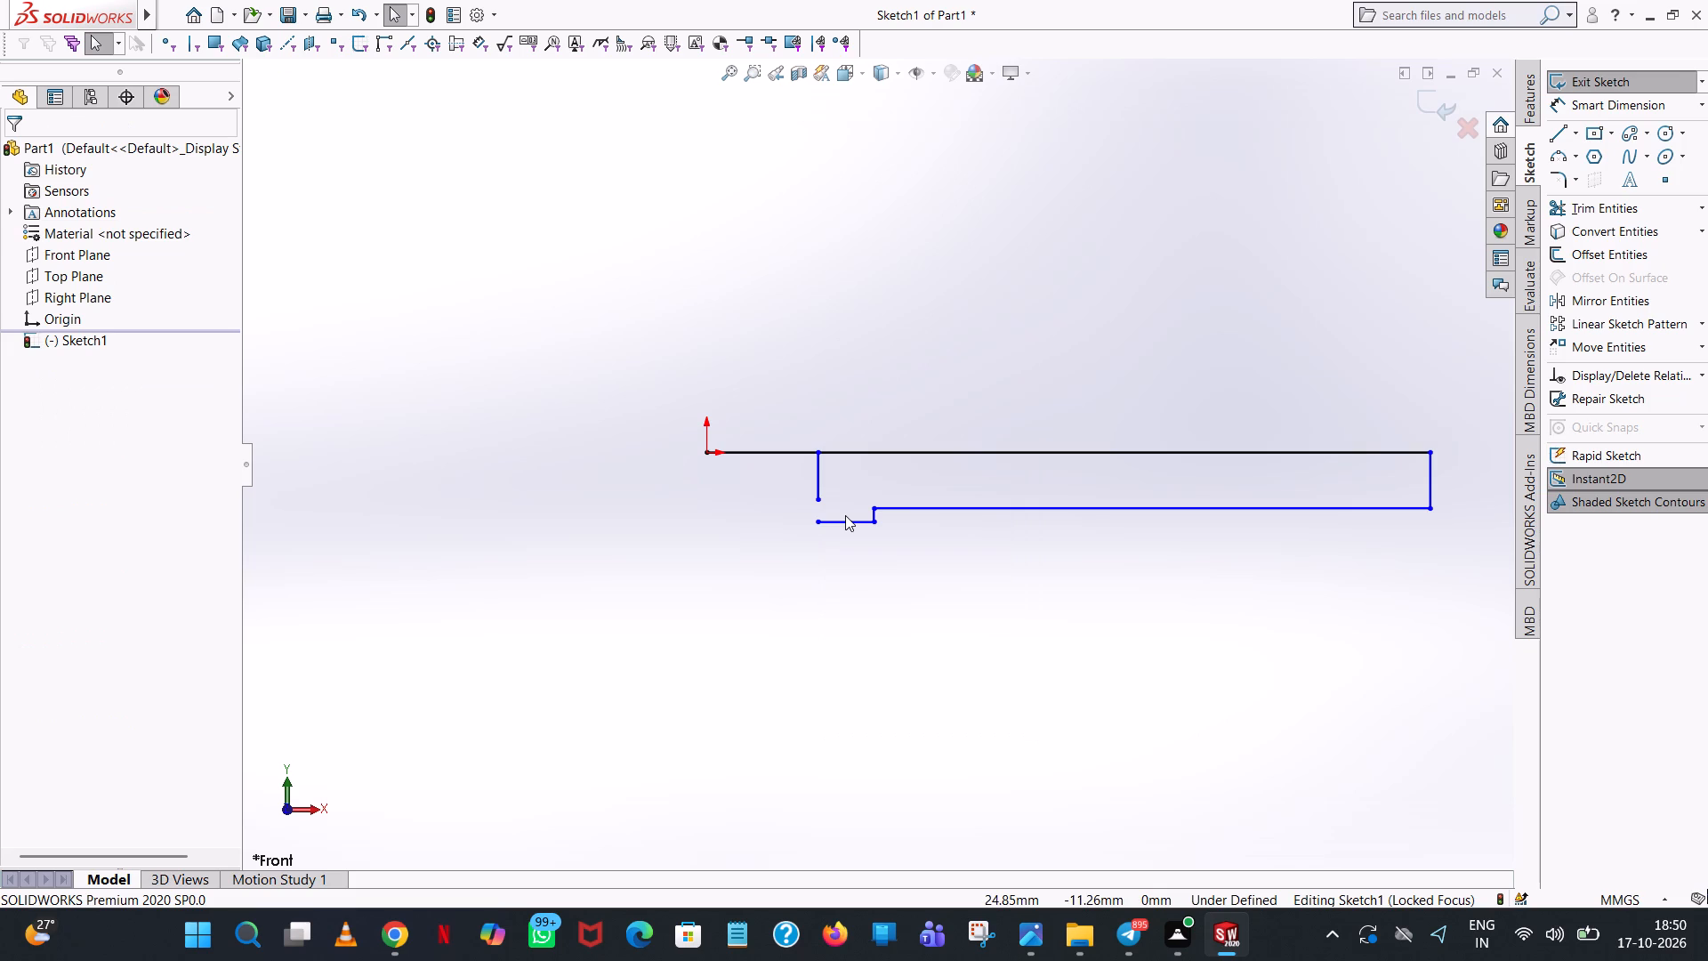
Draw a 4 mm vertical line from the 10 mm horizontal line's free end up to the lower end of the 8.5 mm line.
click(1559, 137)
click(817, 526)
click(818, 497)
right_click(818, 497)
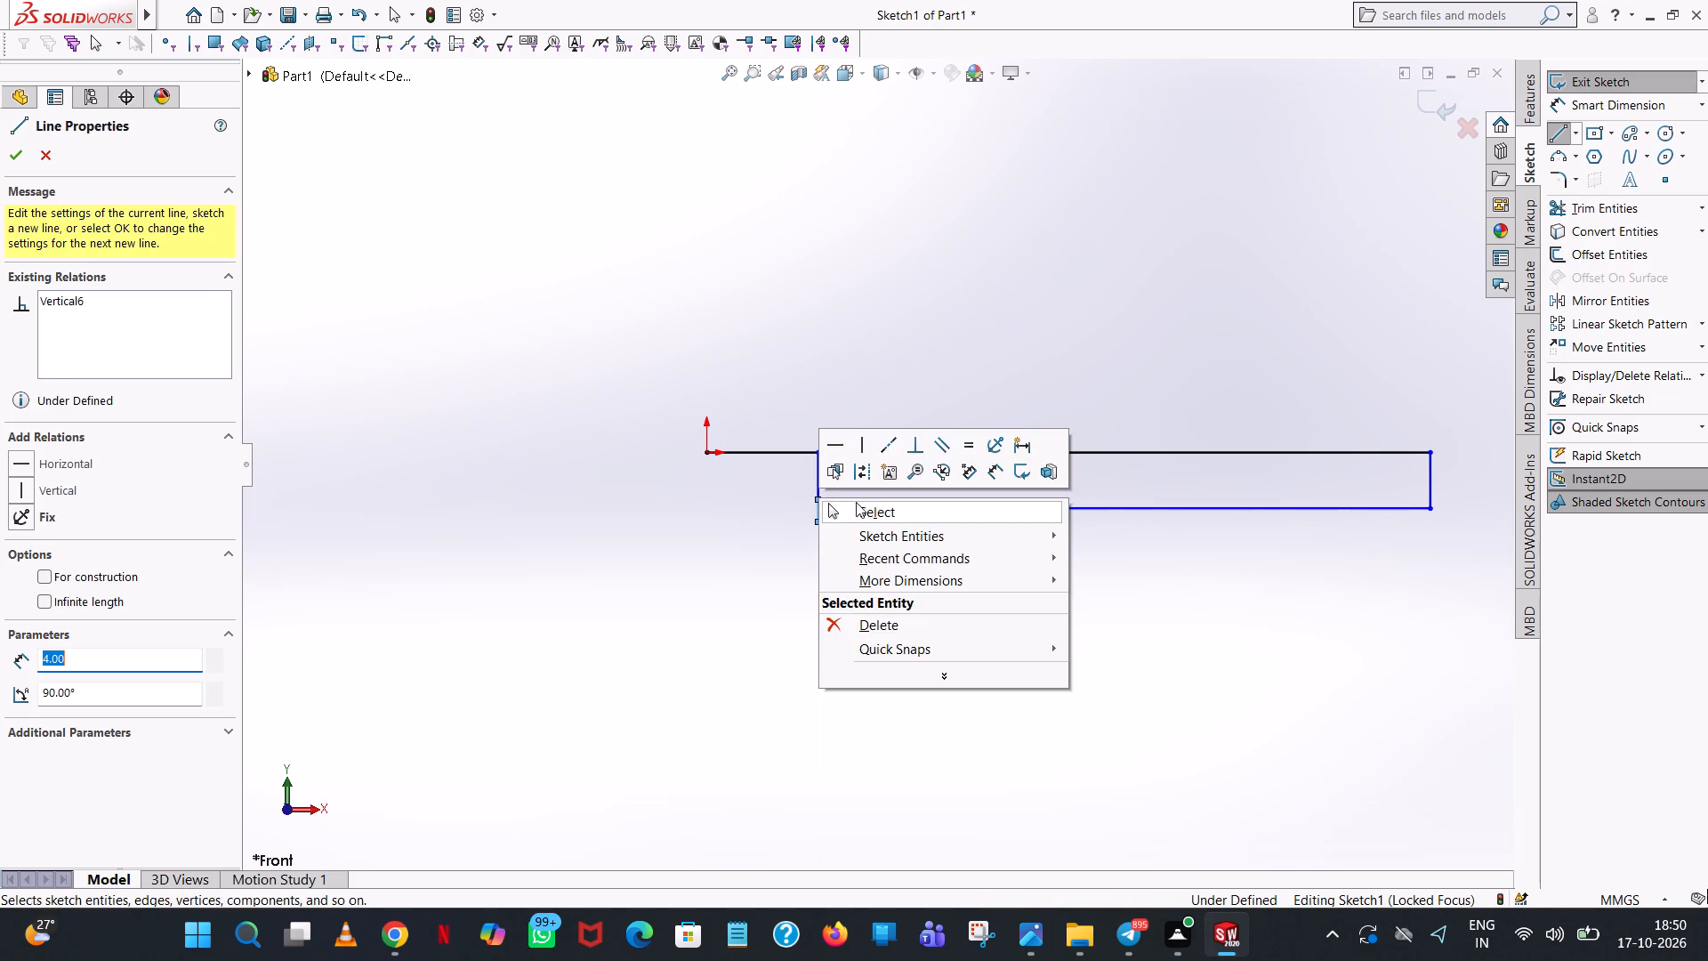
click(866, 502)
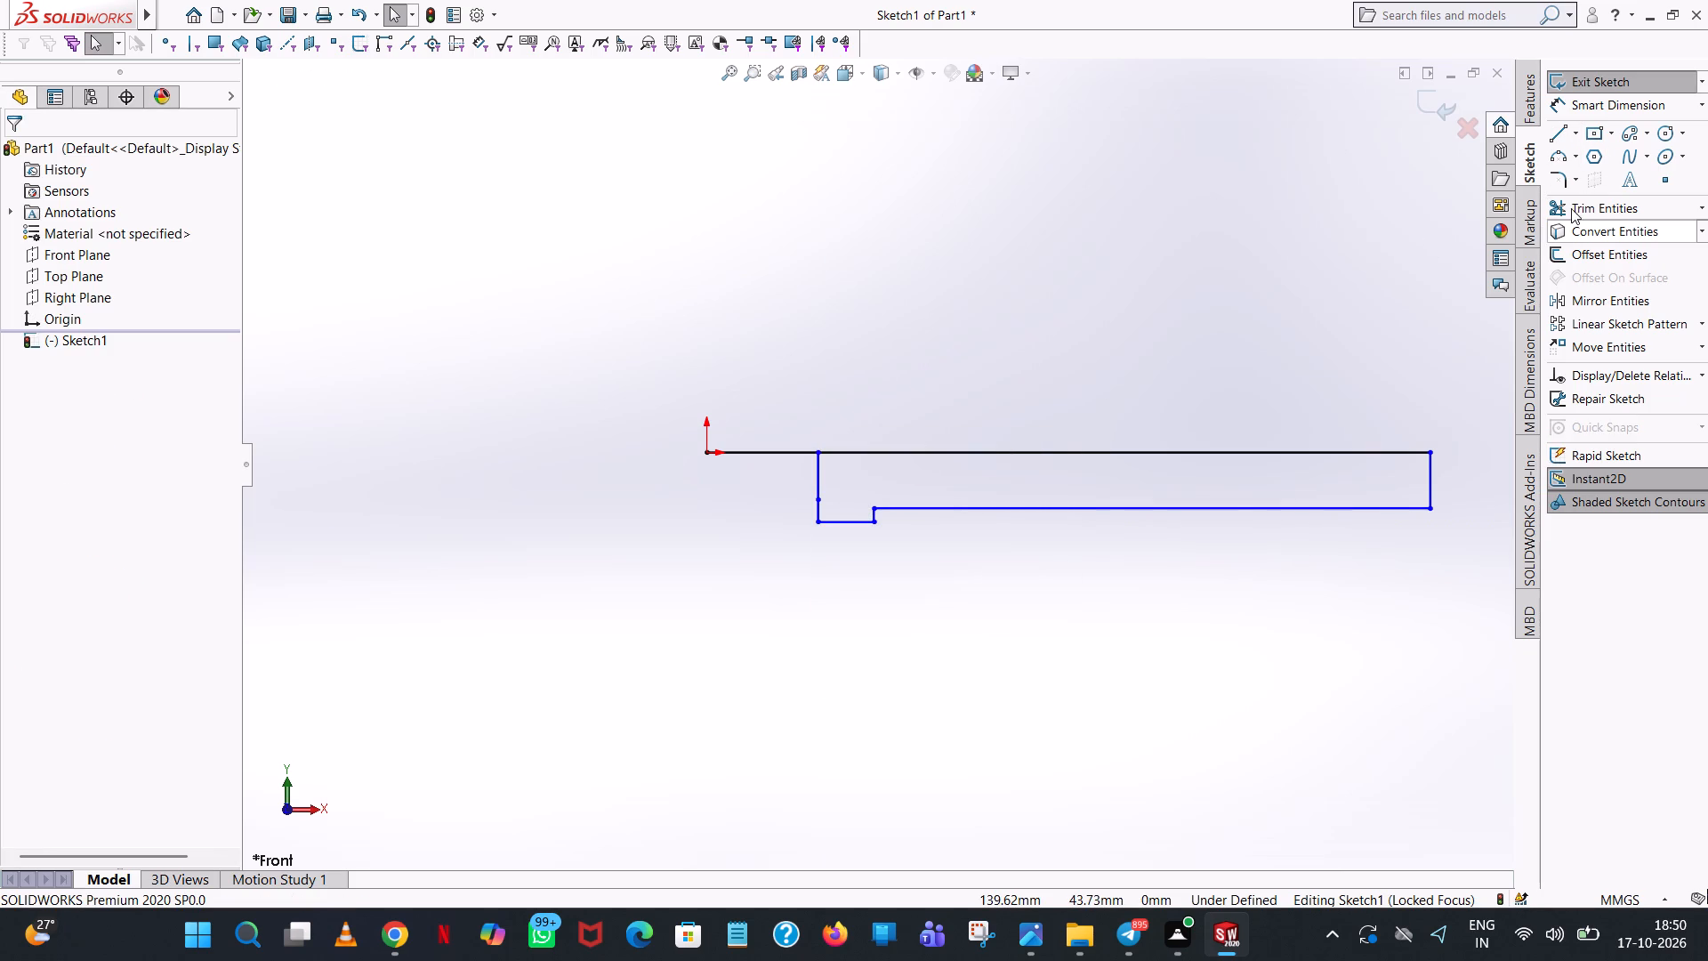
Trim away the 8.5 mm vertical line, keeping the short 4 mm step below it.
click(1571, 206)
click(823, 463)
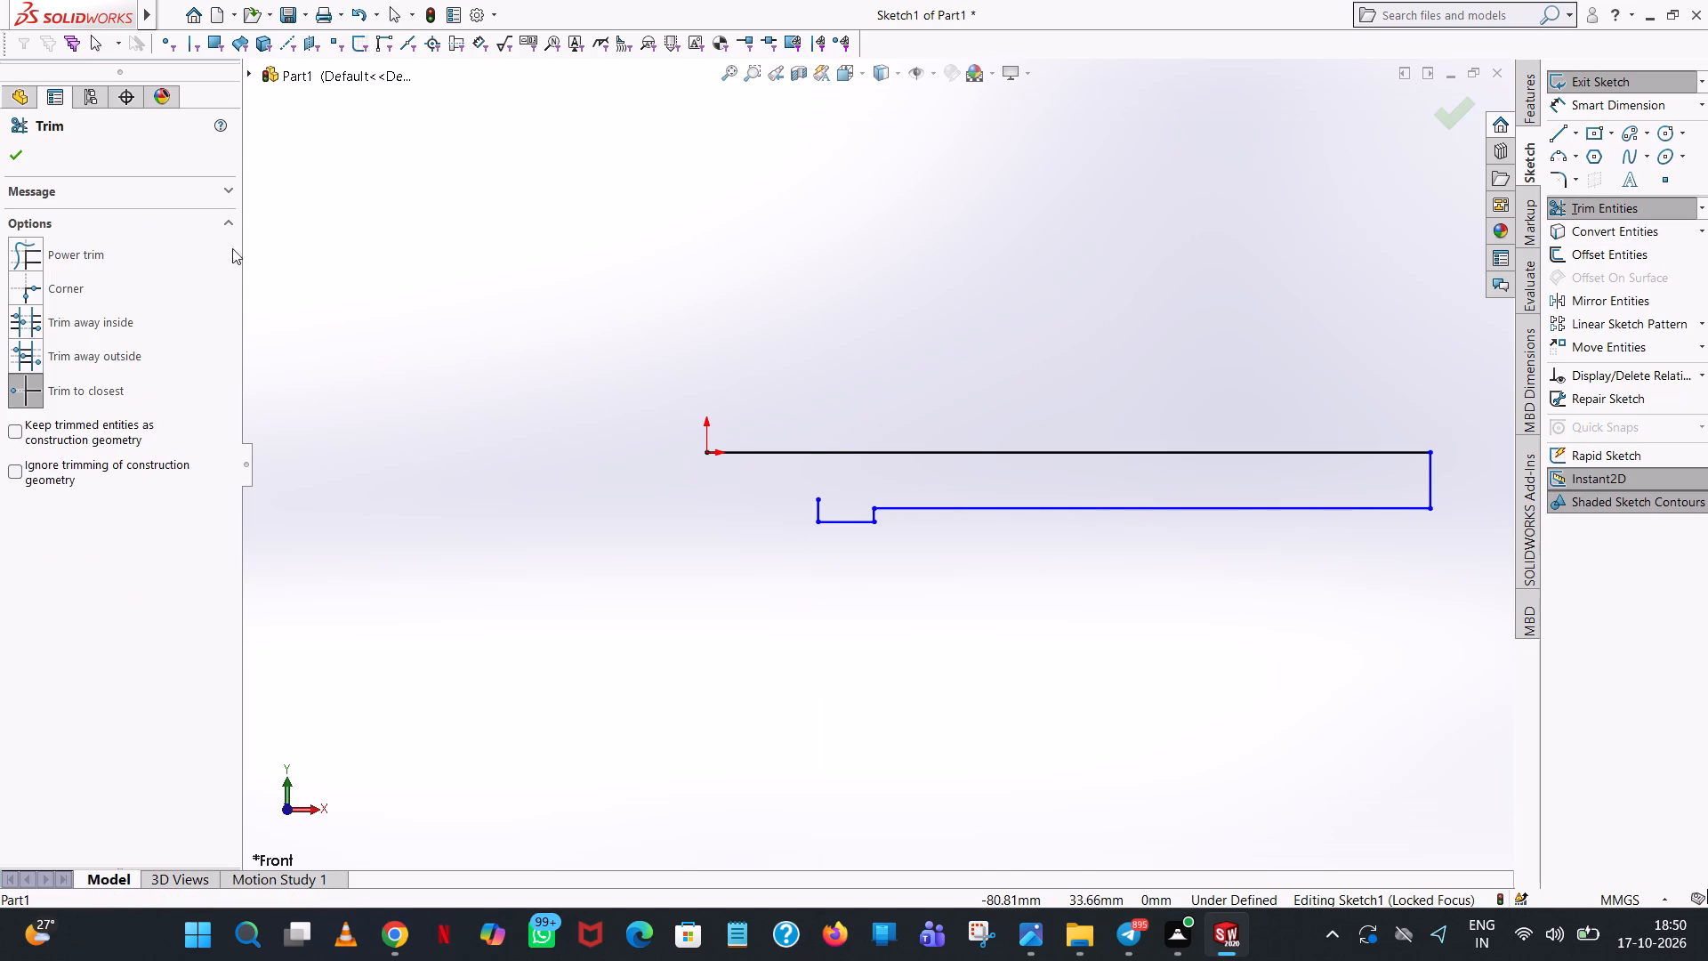
click(13, 153)
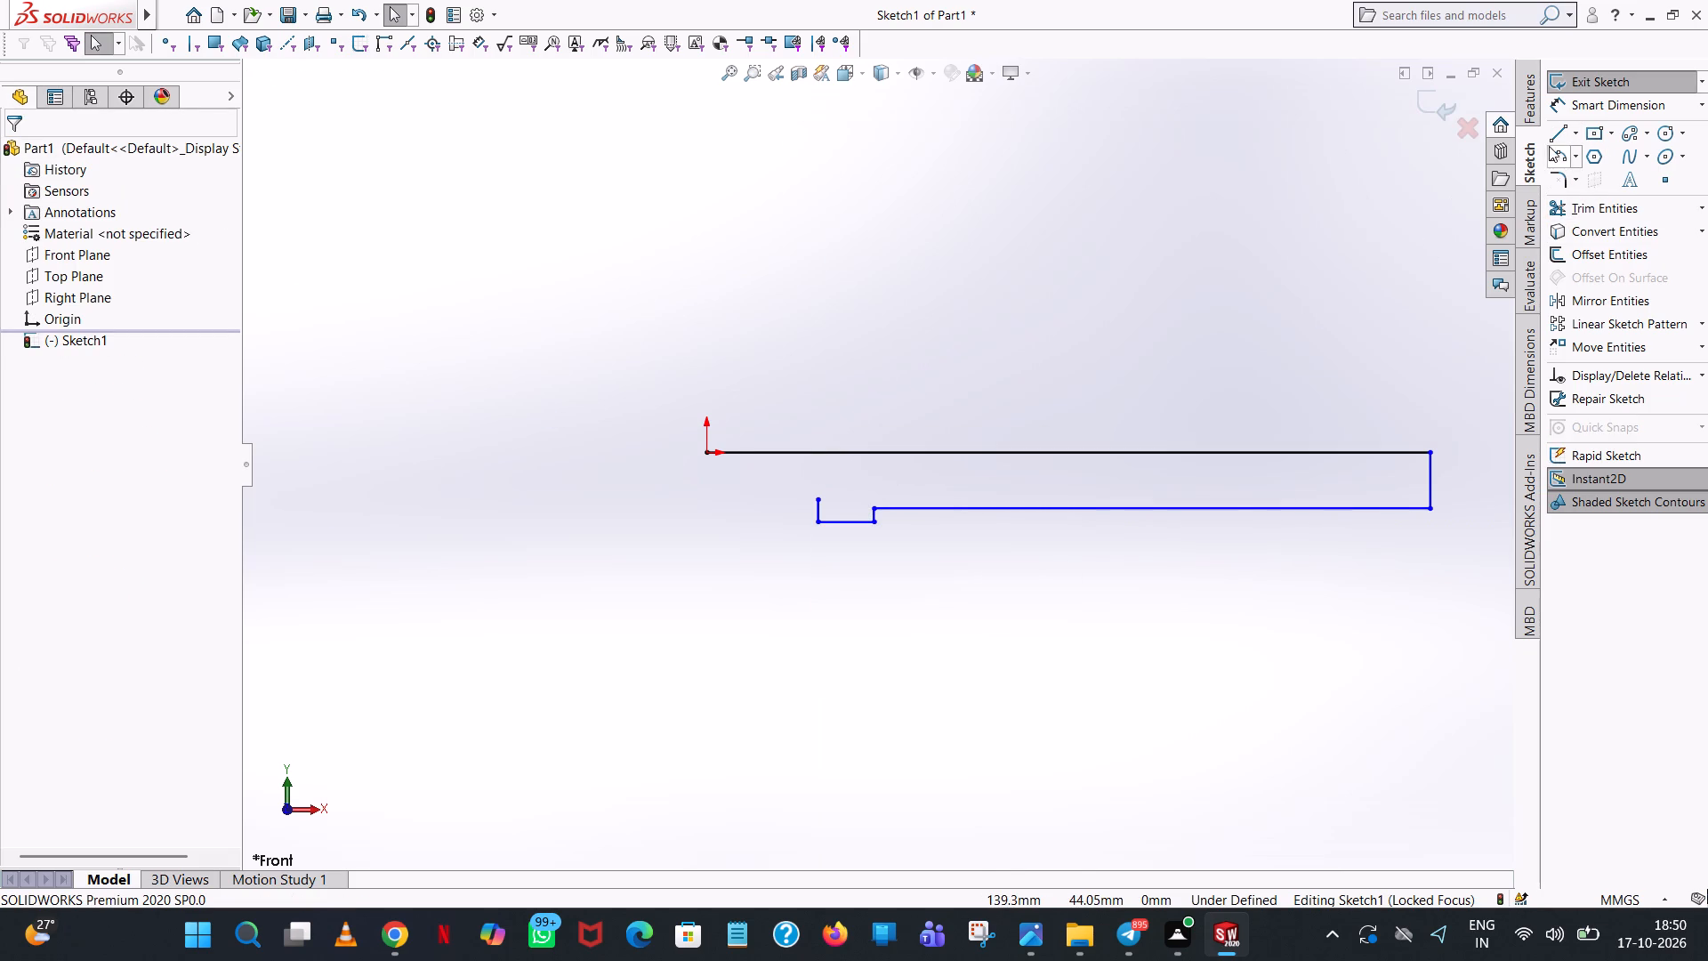
Draw a 5 mm horizontal line from the upper end of the 4 mm step towards the origin side.
click(1553, 141)
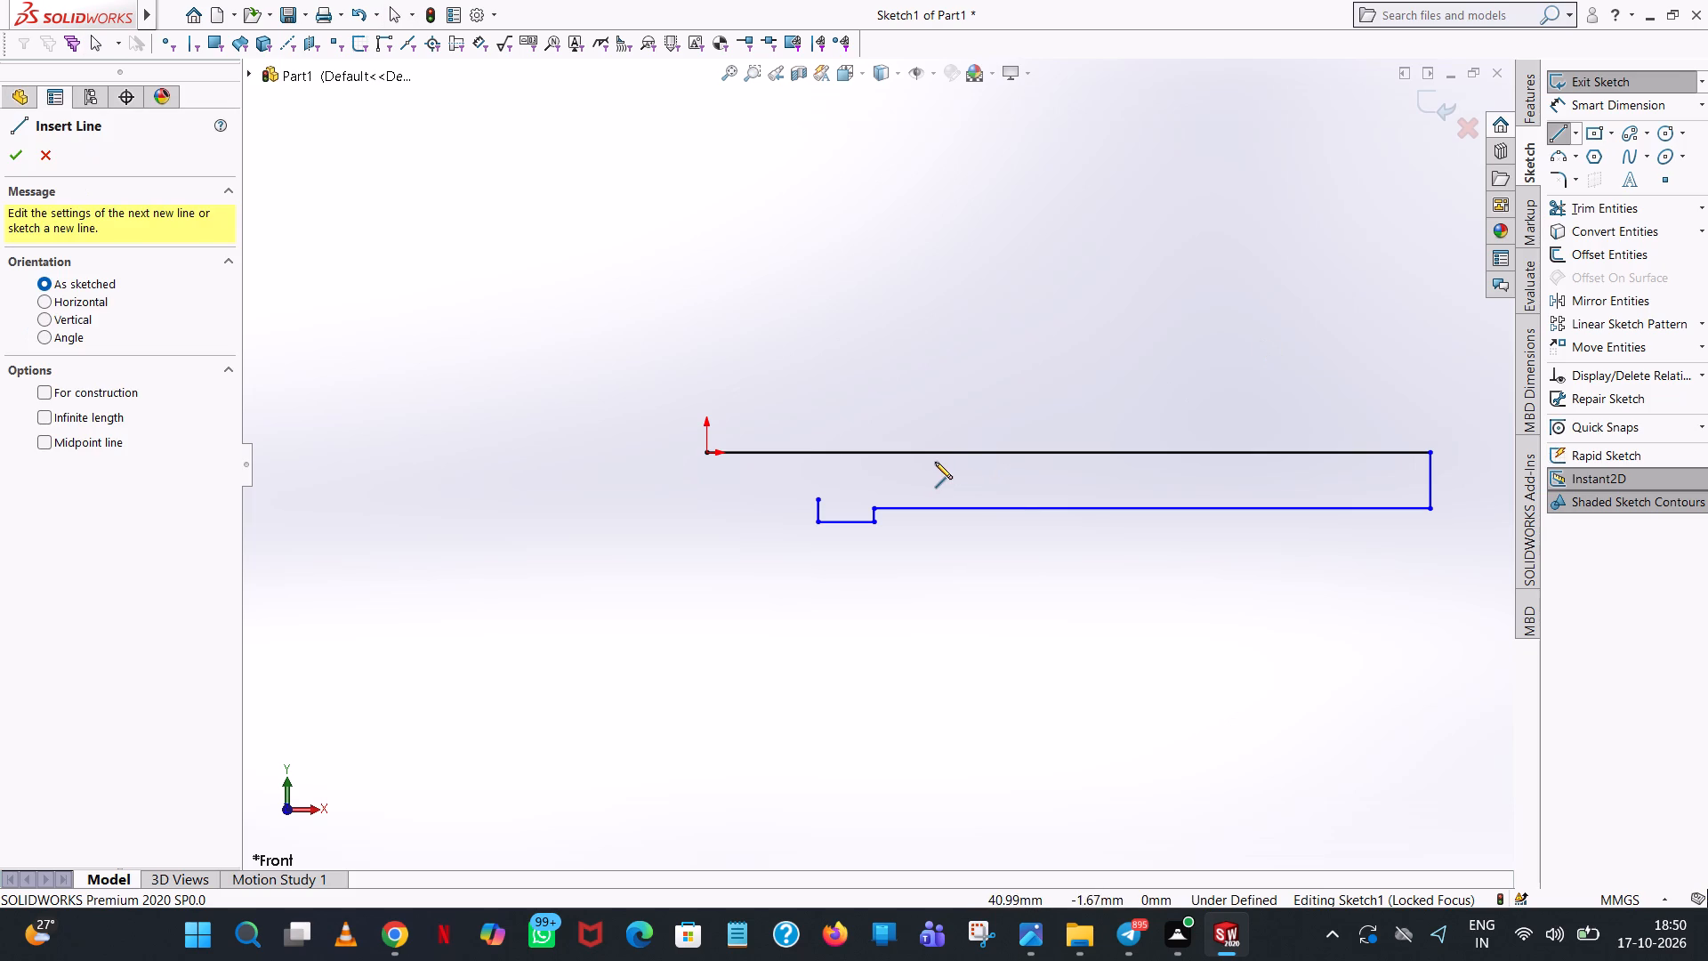
click(815, 500)
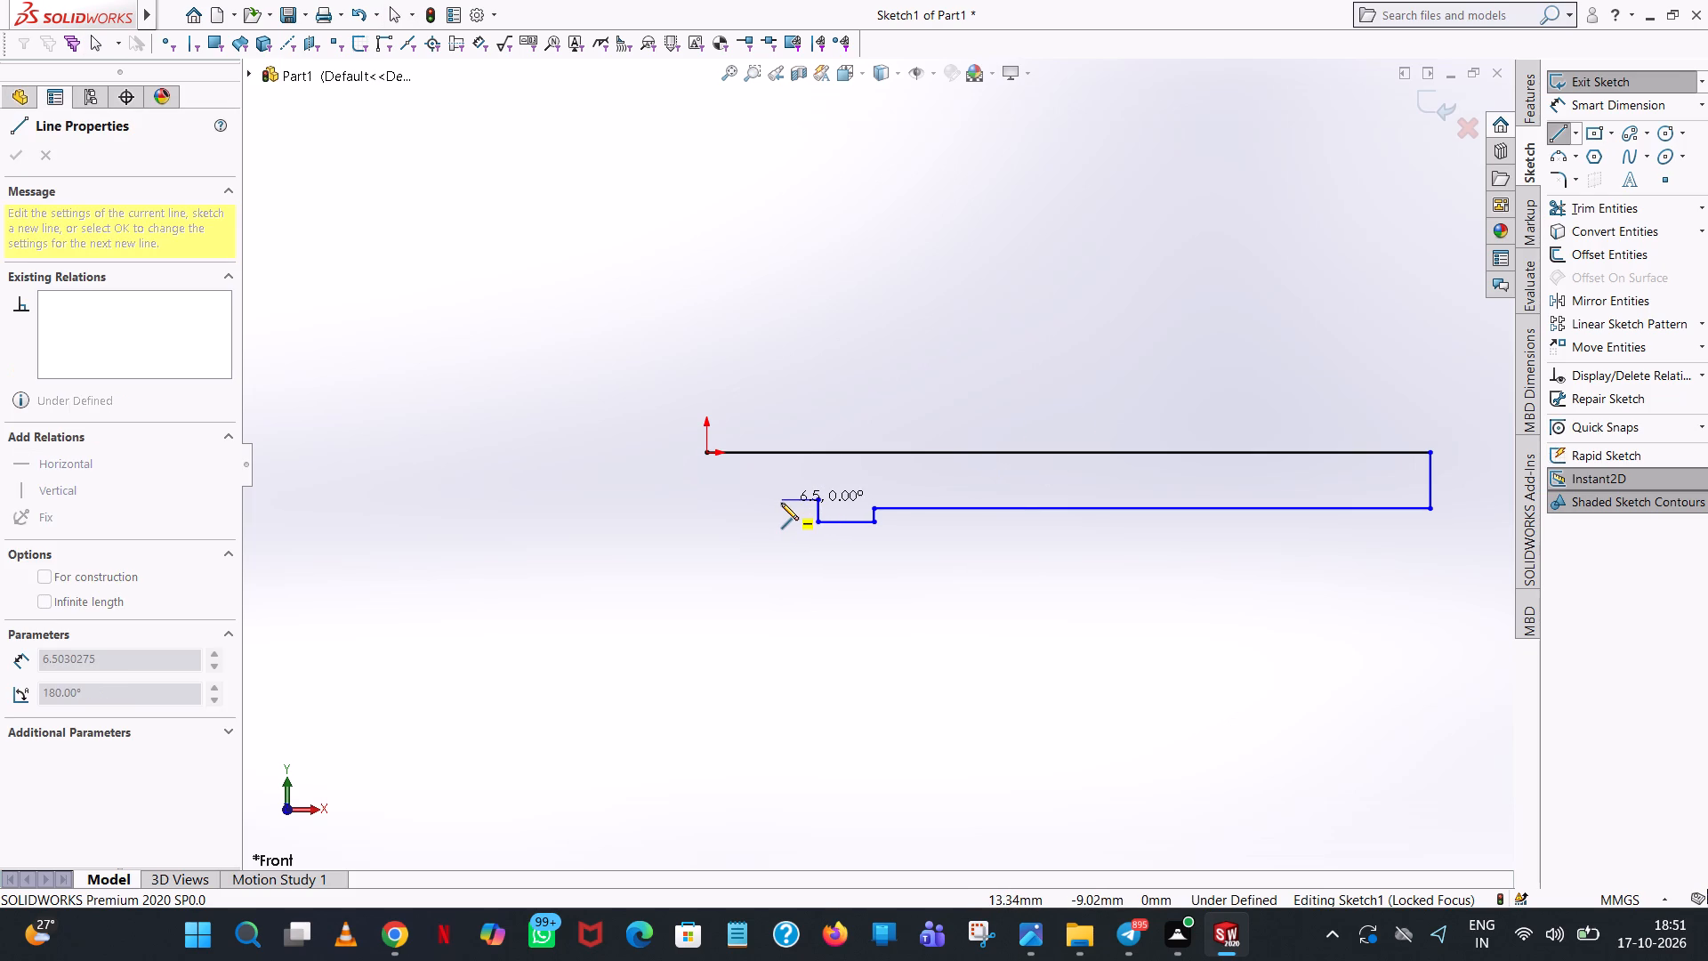
click(772, 504)
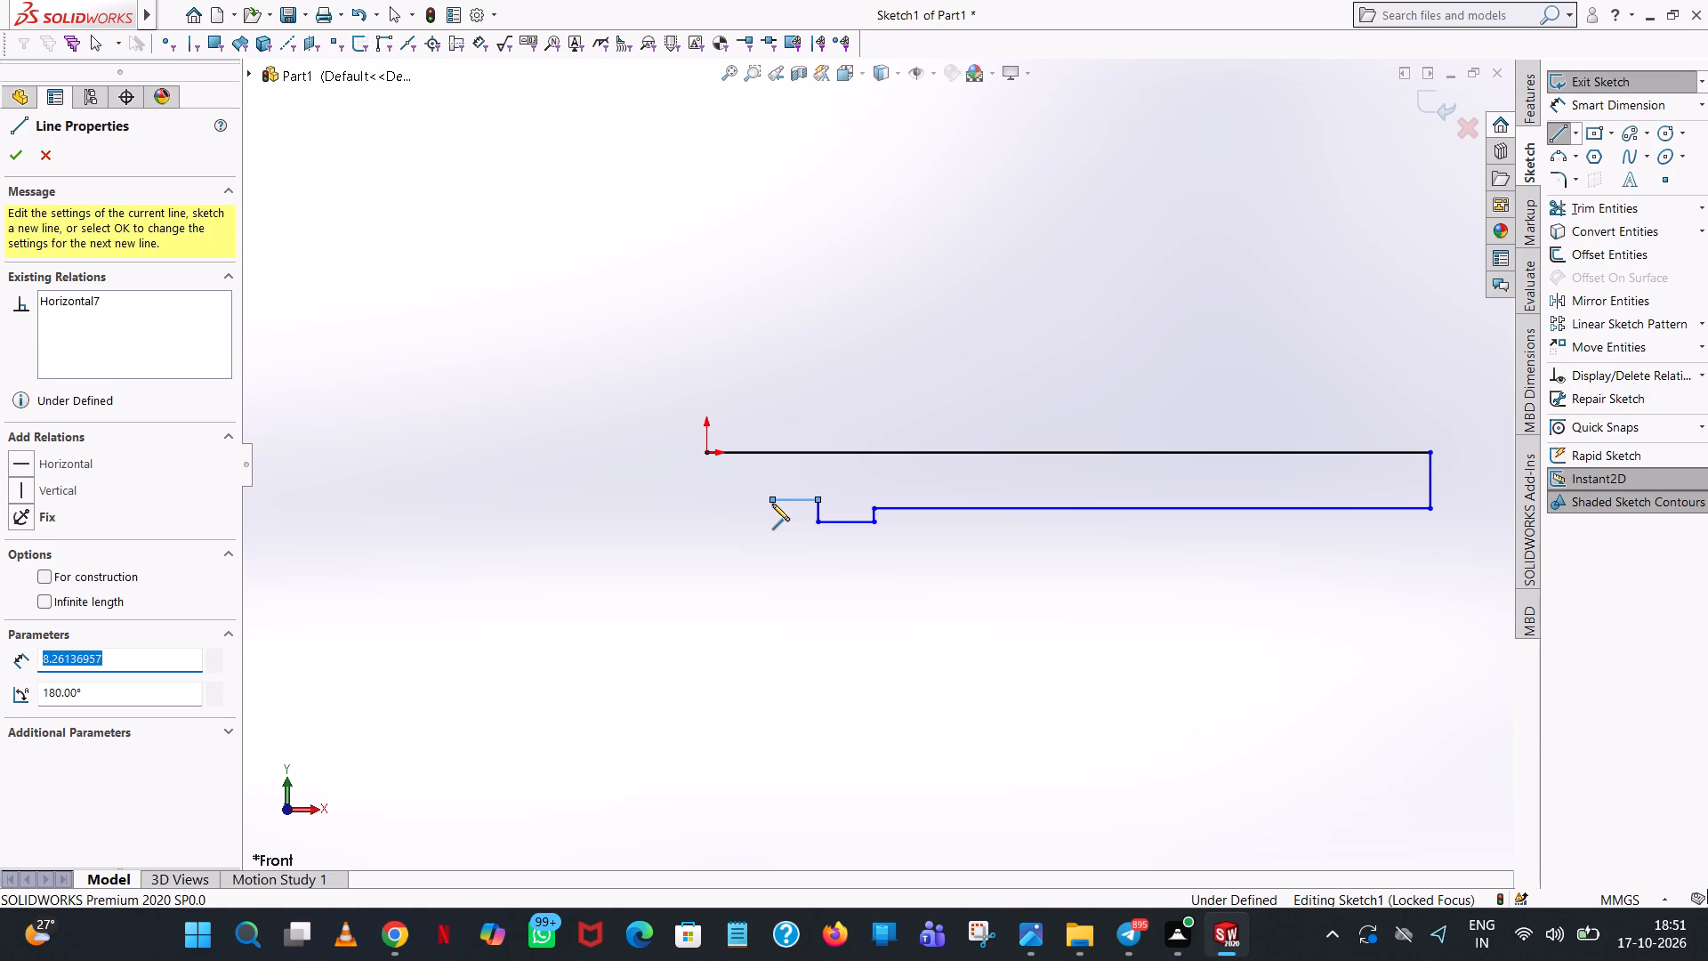
right_click(770, 505)
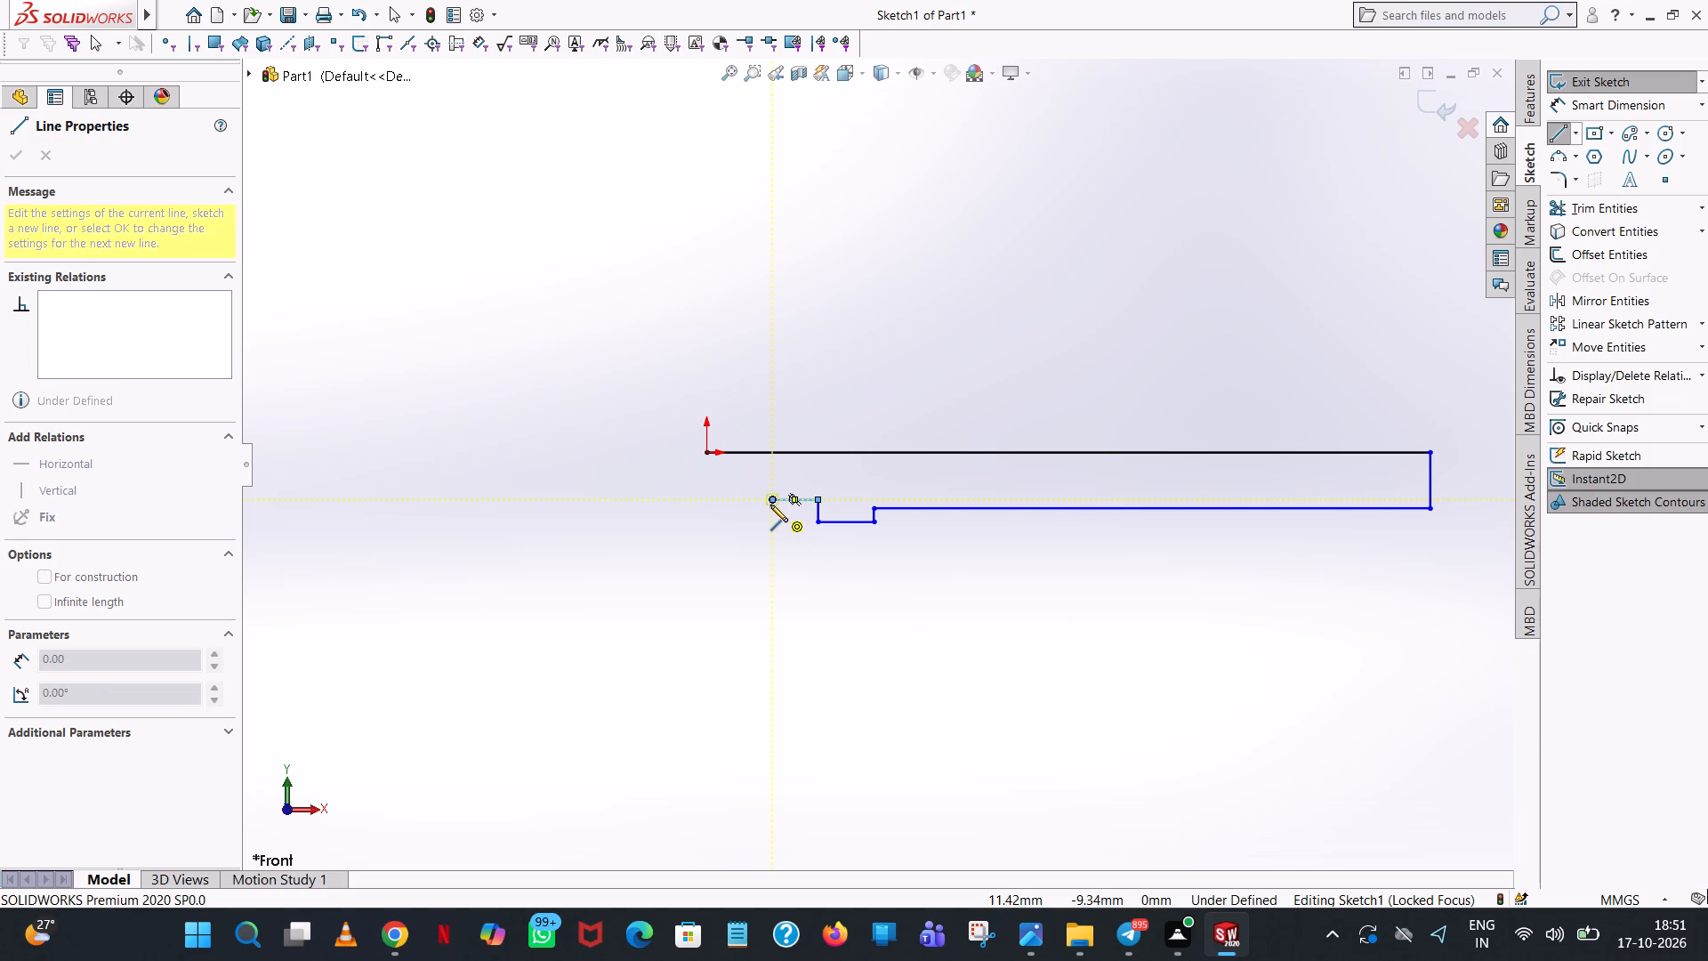
click(806, 519)
click(802, 496)
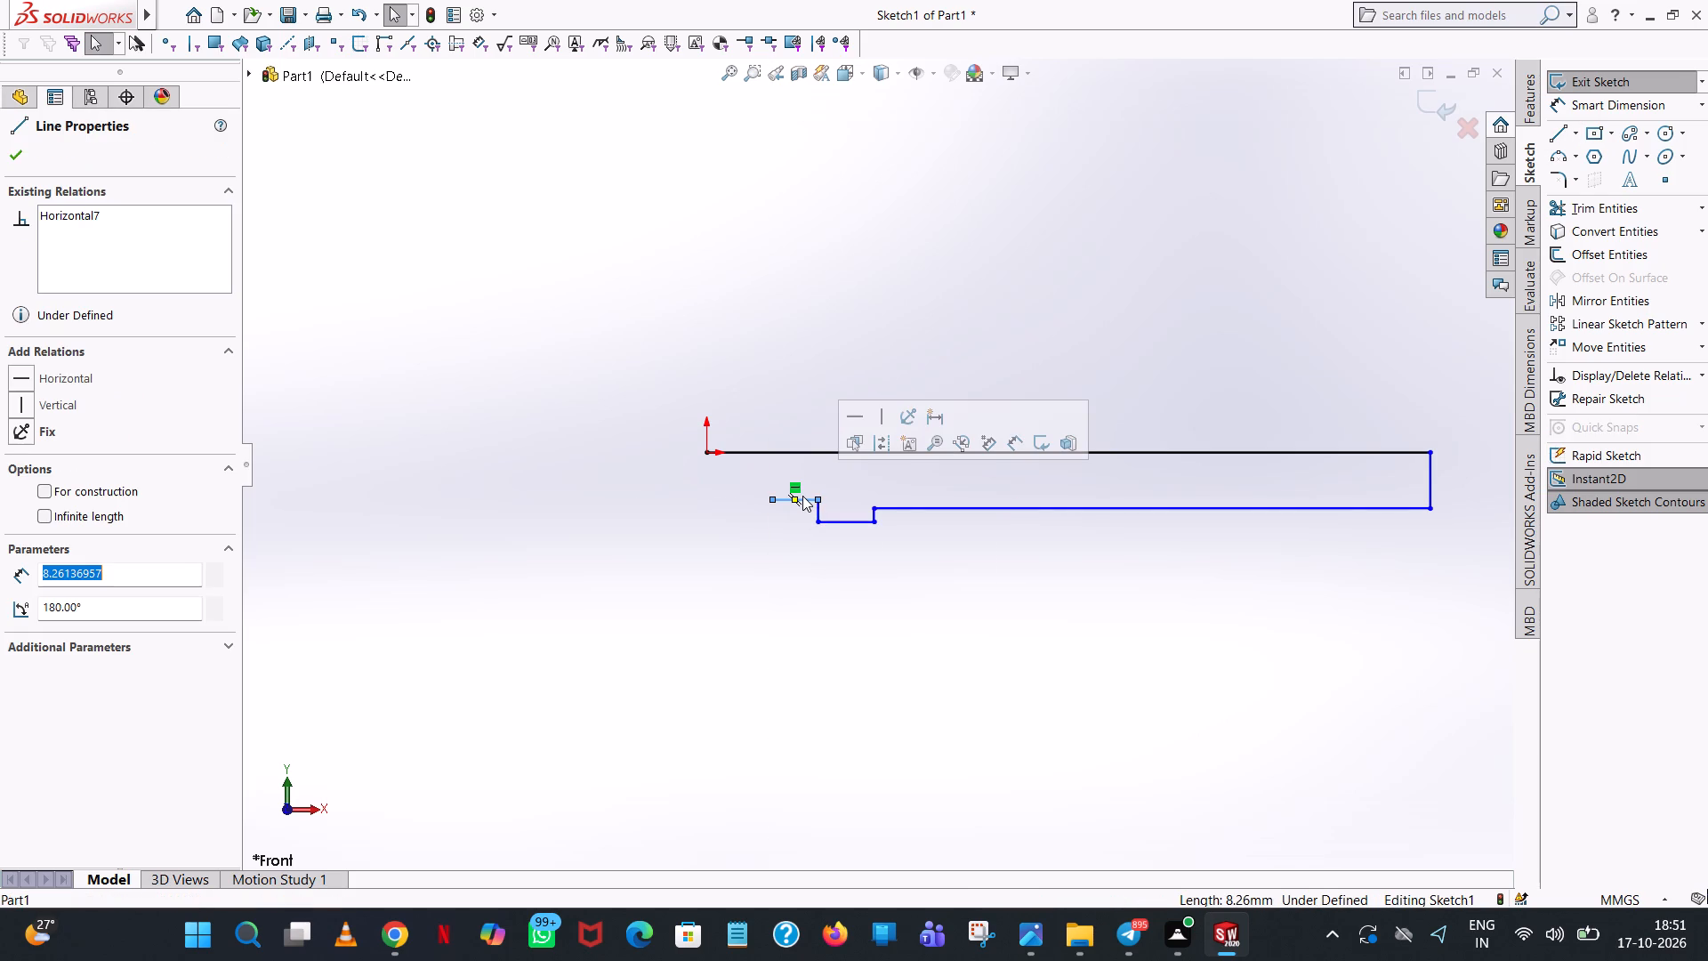
key(5)
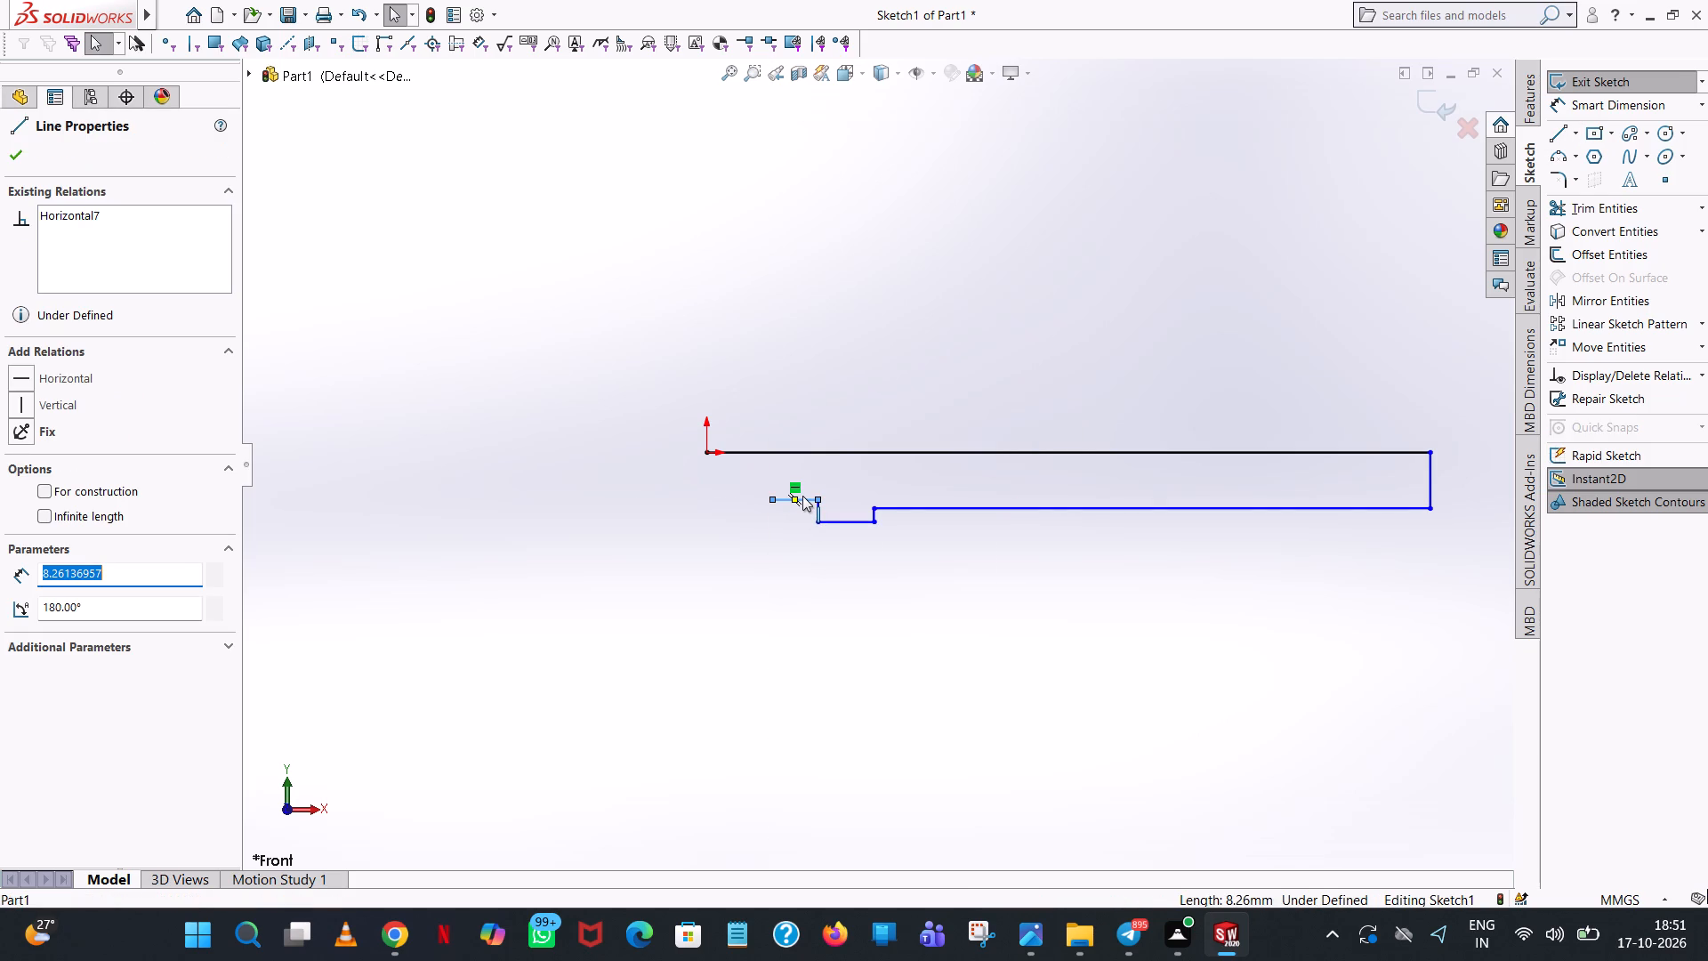
key(Return)
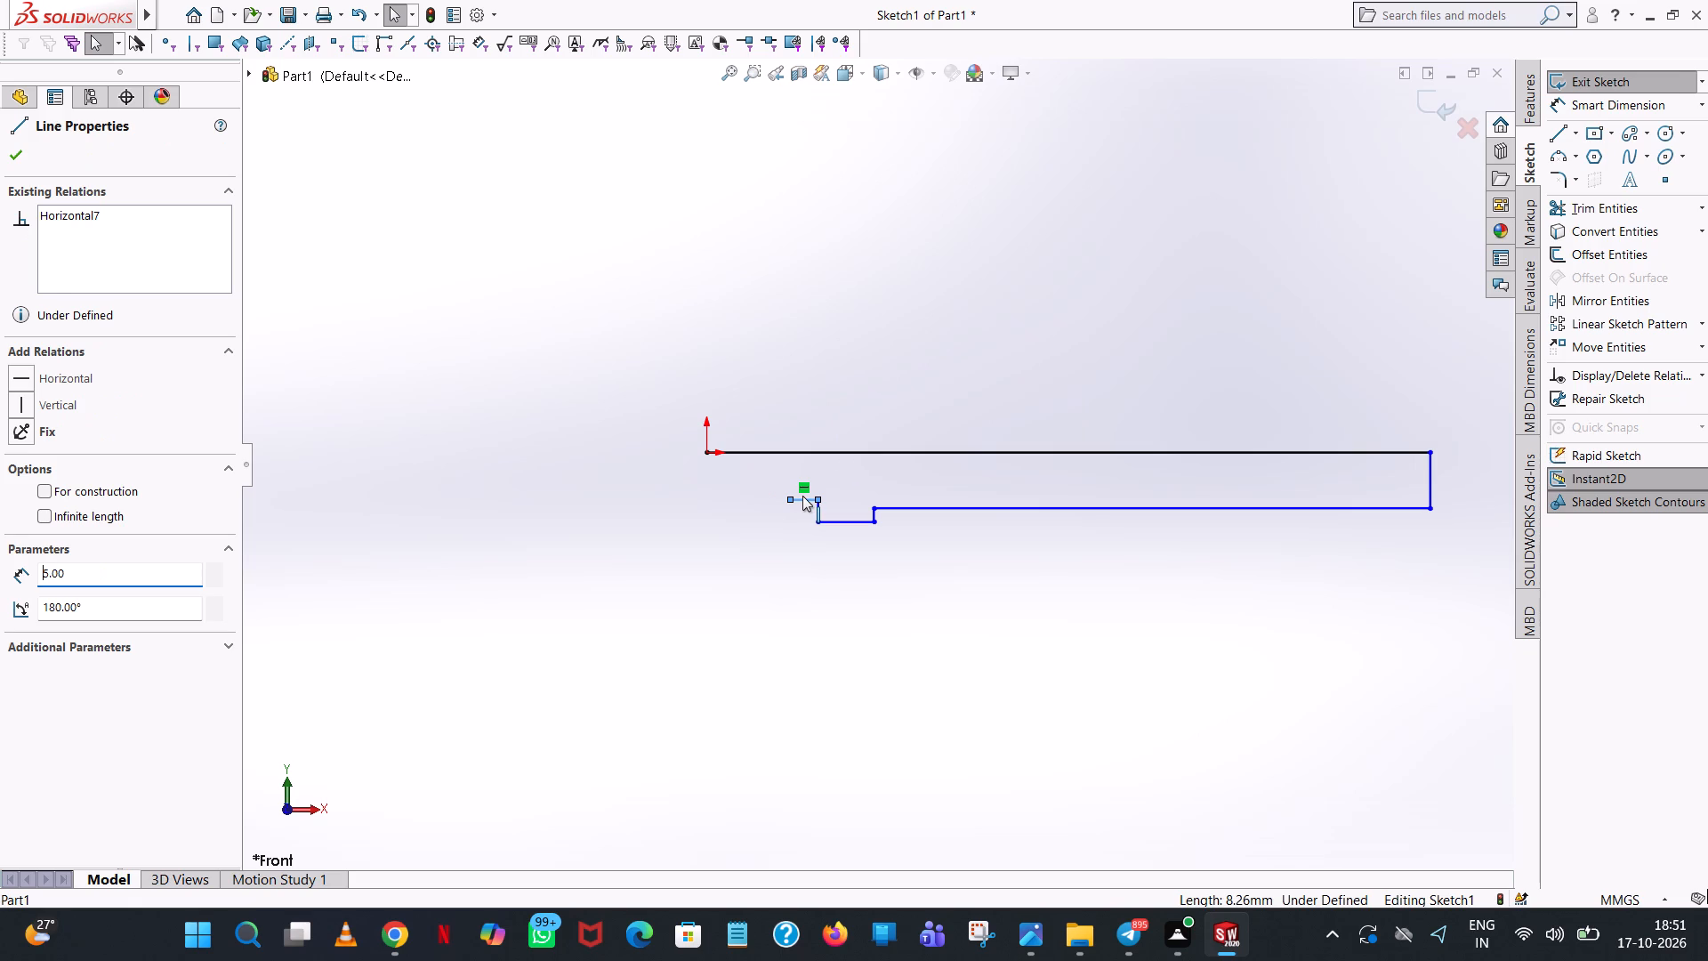
click(919, 396)
Draw a 7 mm vertical line down from the 130 mm line, directly above the free end of the 5 mm line.
click(1550, 134)
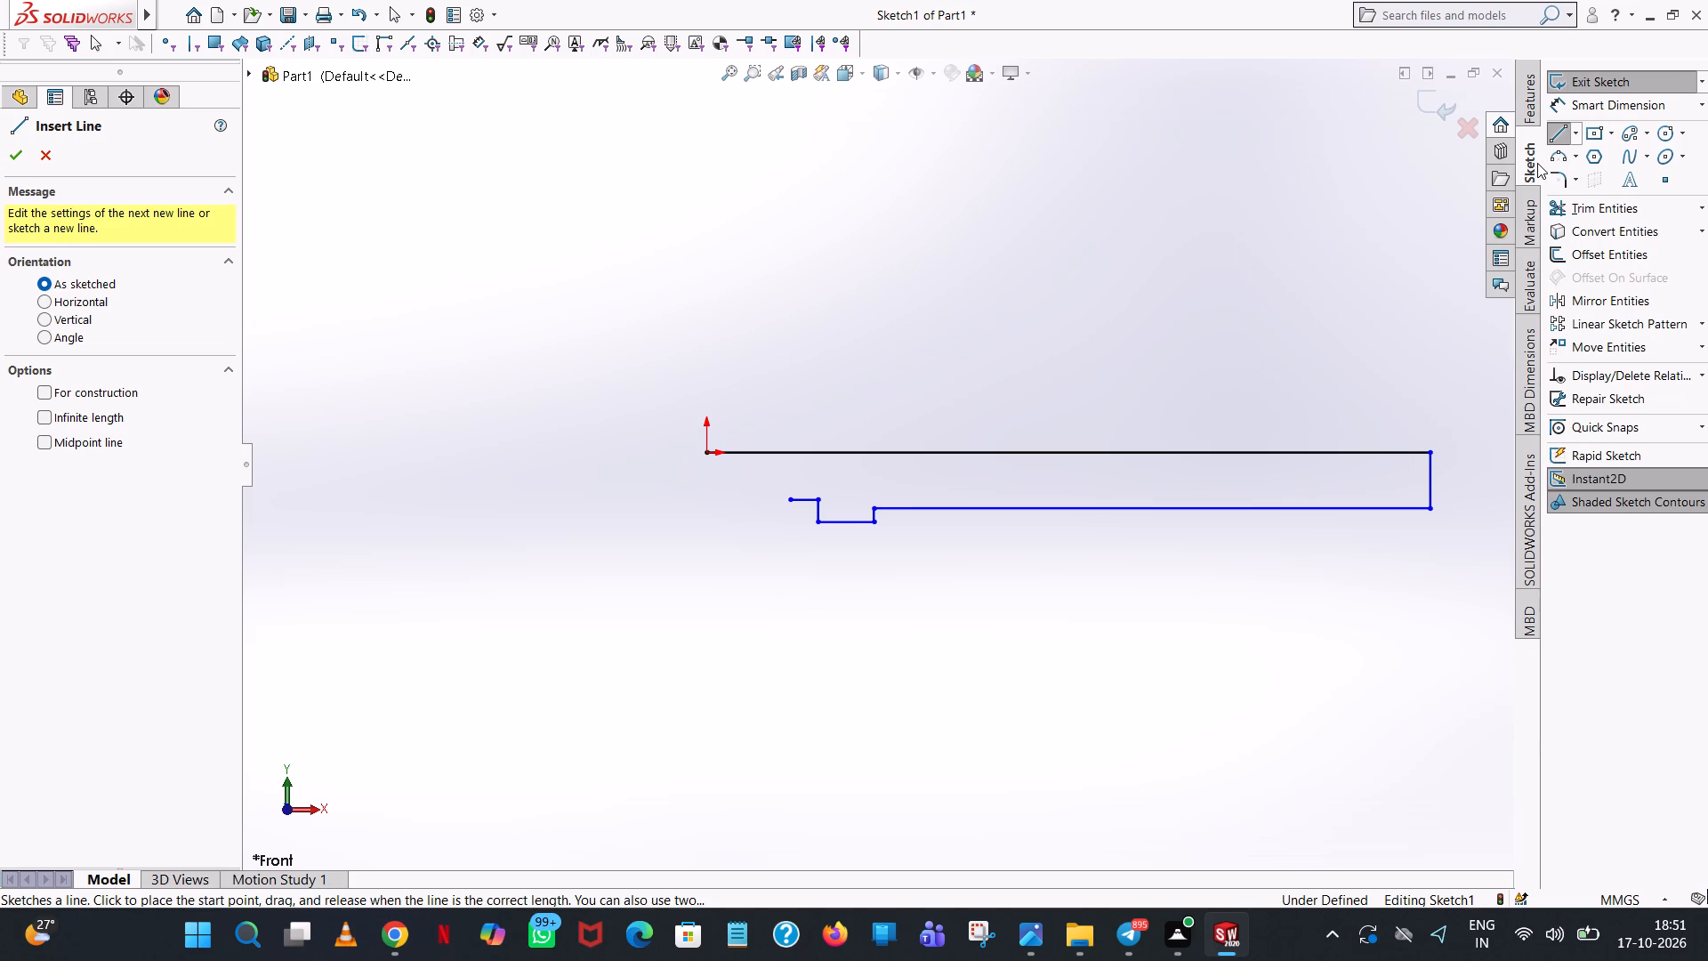
click(791, 452)
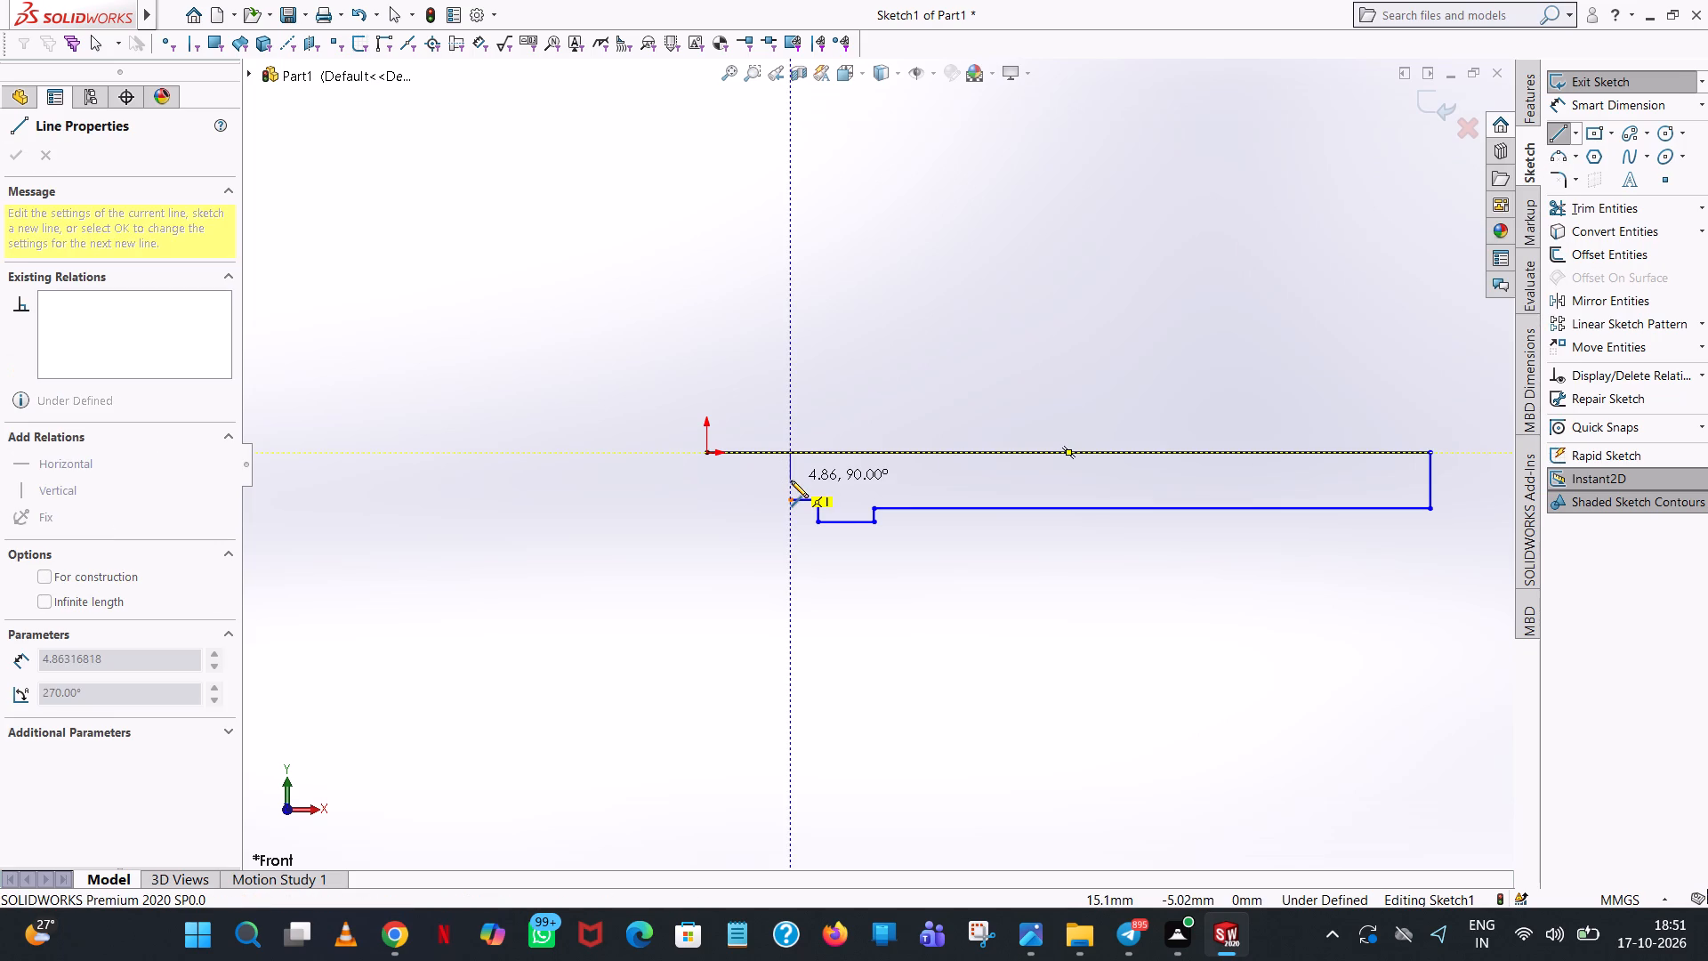
click(791, 480)
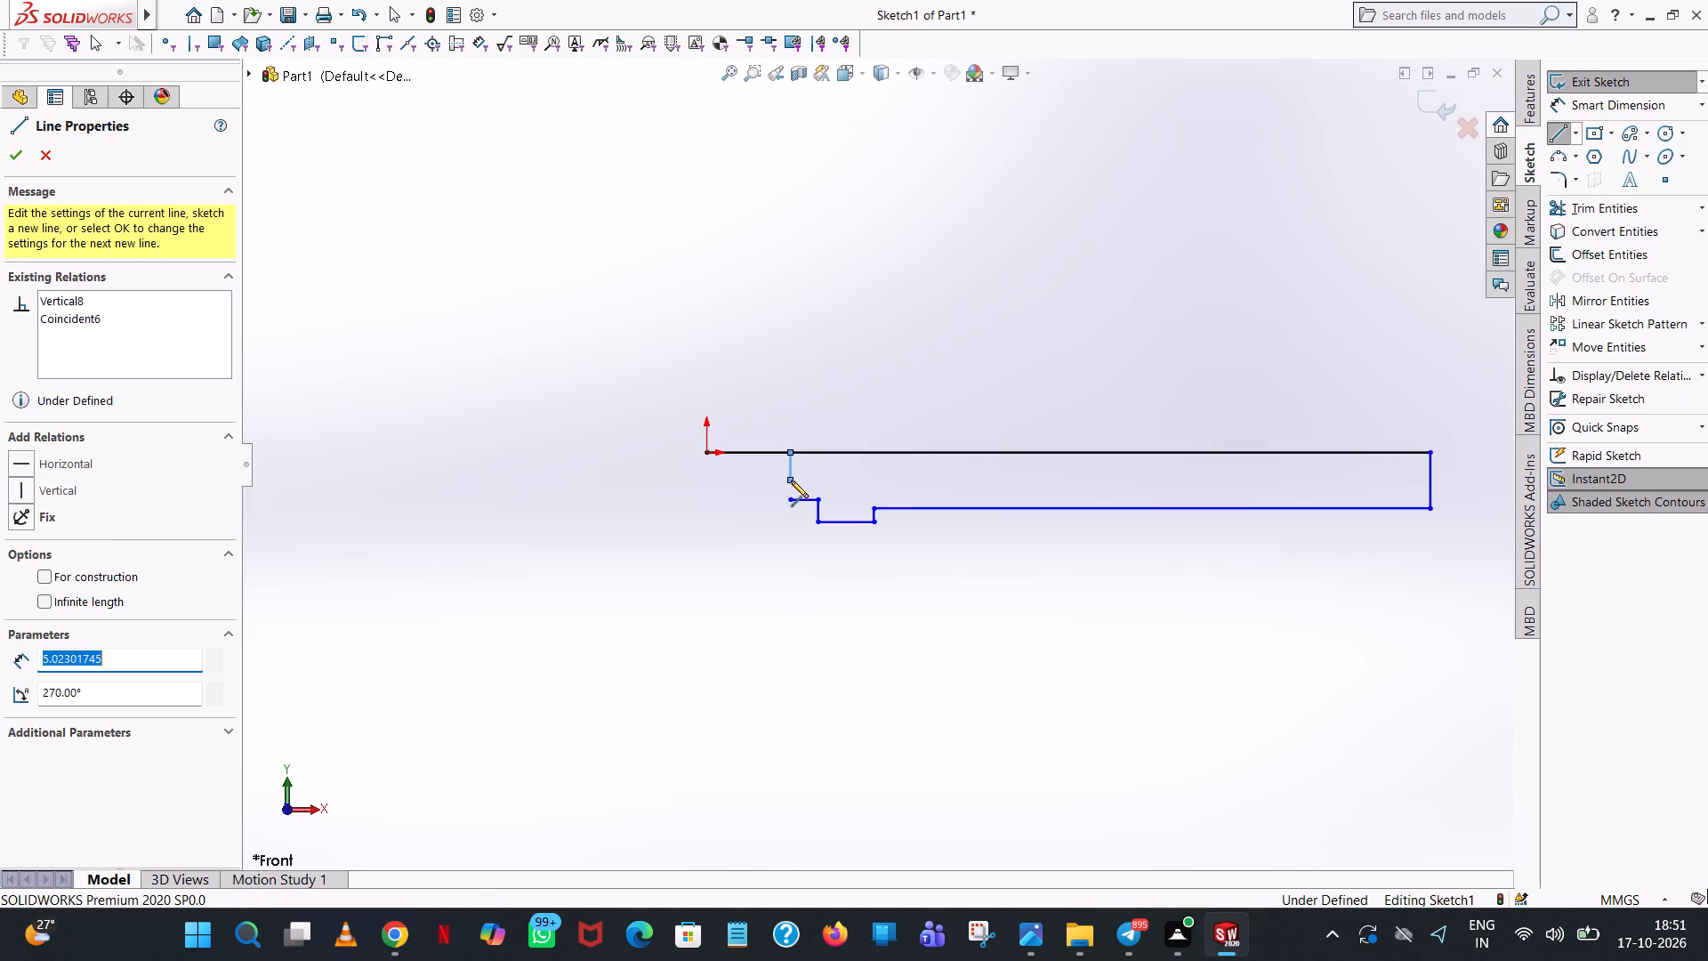
key(7)
key(Return)
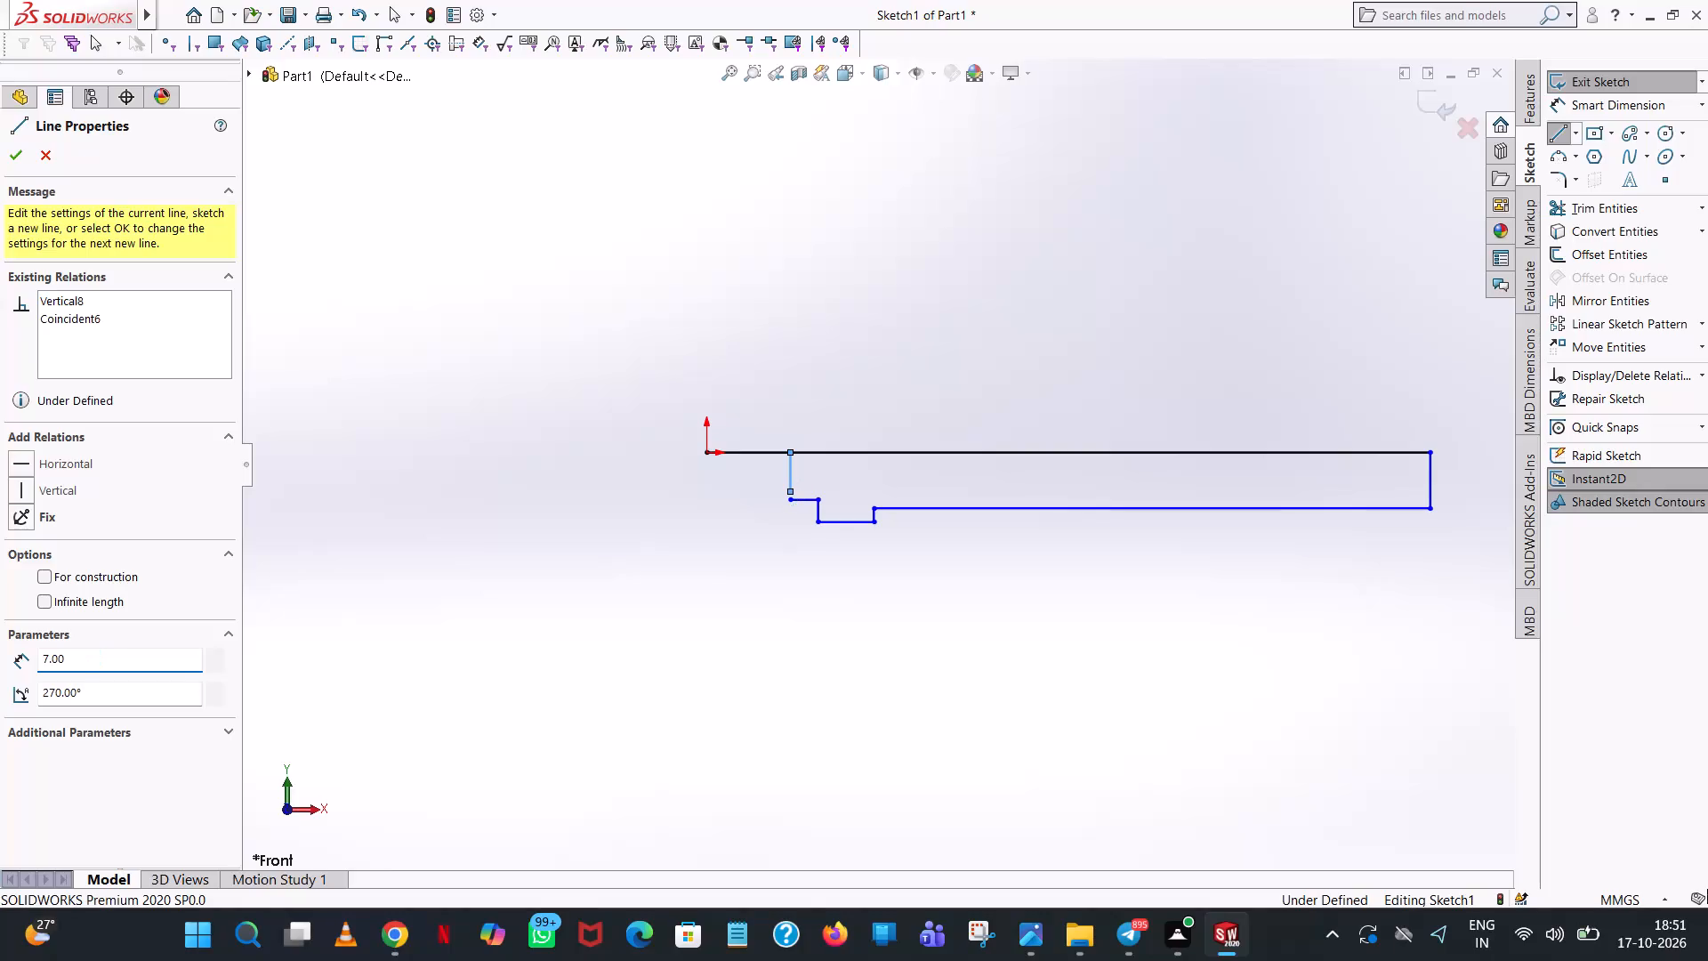
right_click(792, 483)
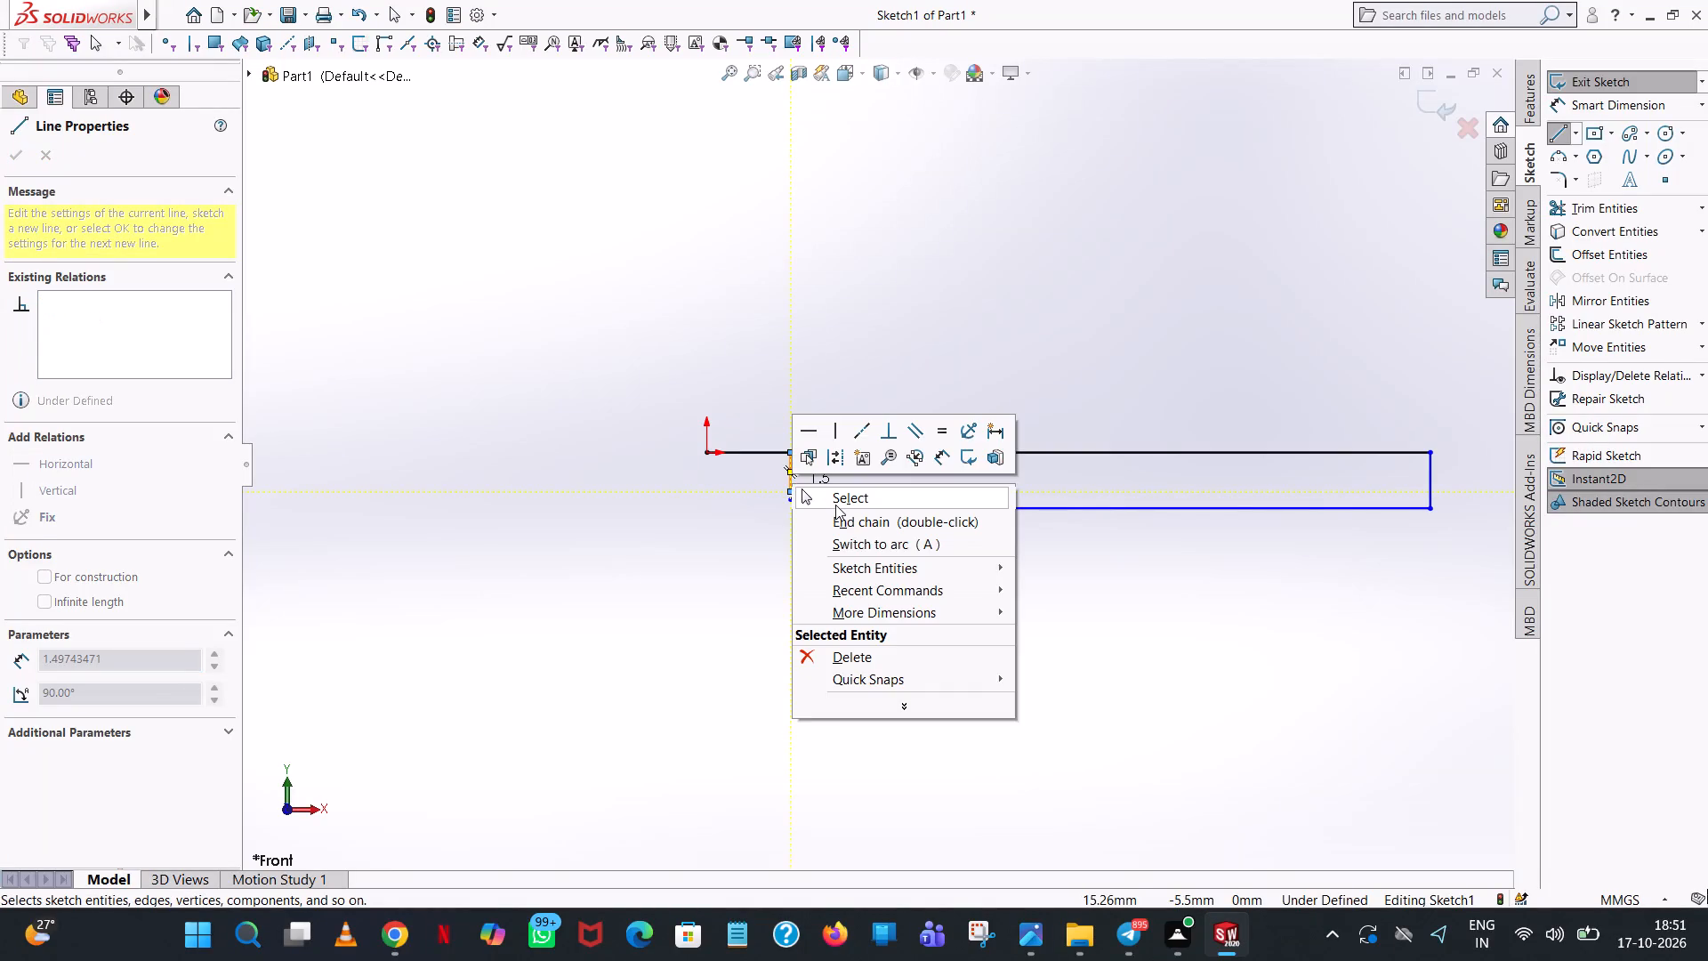
click(835, 505)
Draw a 1.5 mm vertical line from the 5 mm line's free end up to the lower end of the 7 mm line.
scroll(794, 498, down, 5)
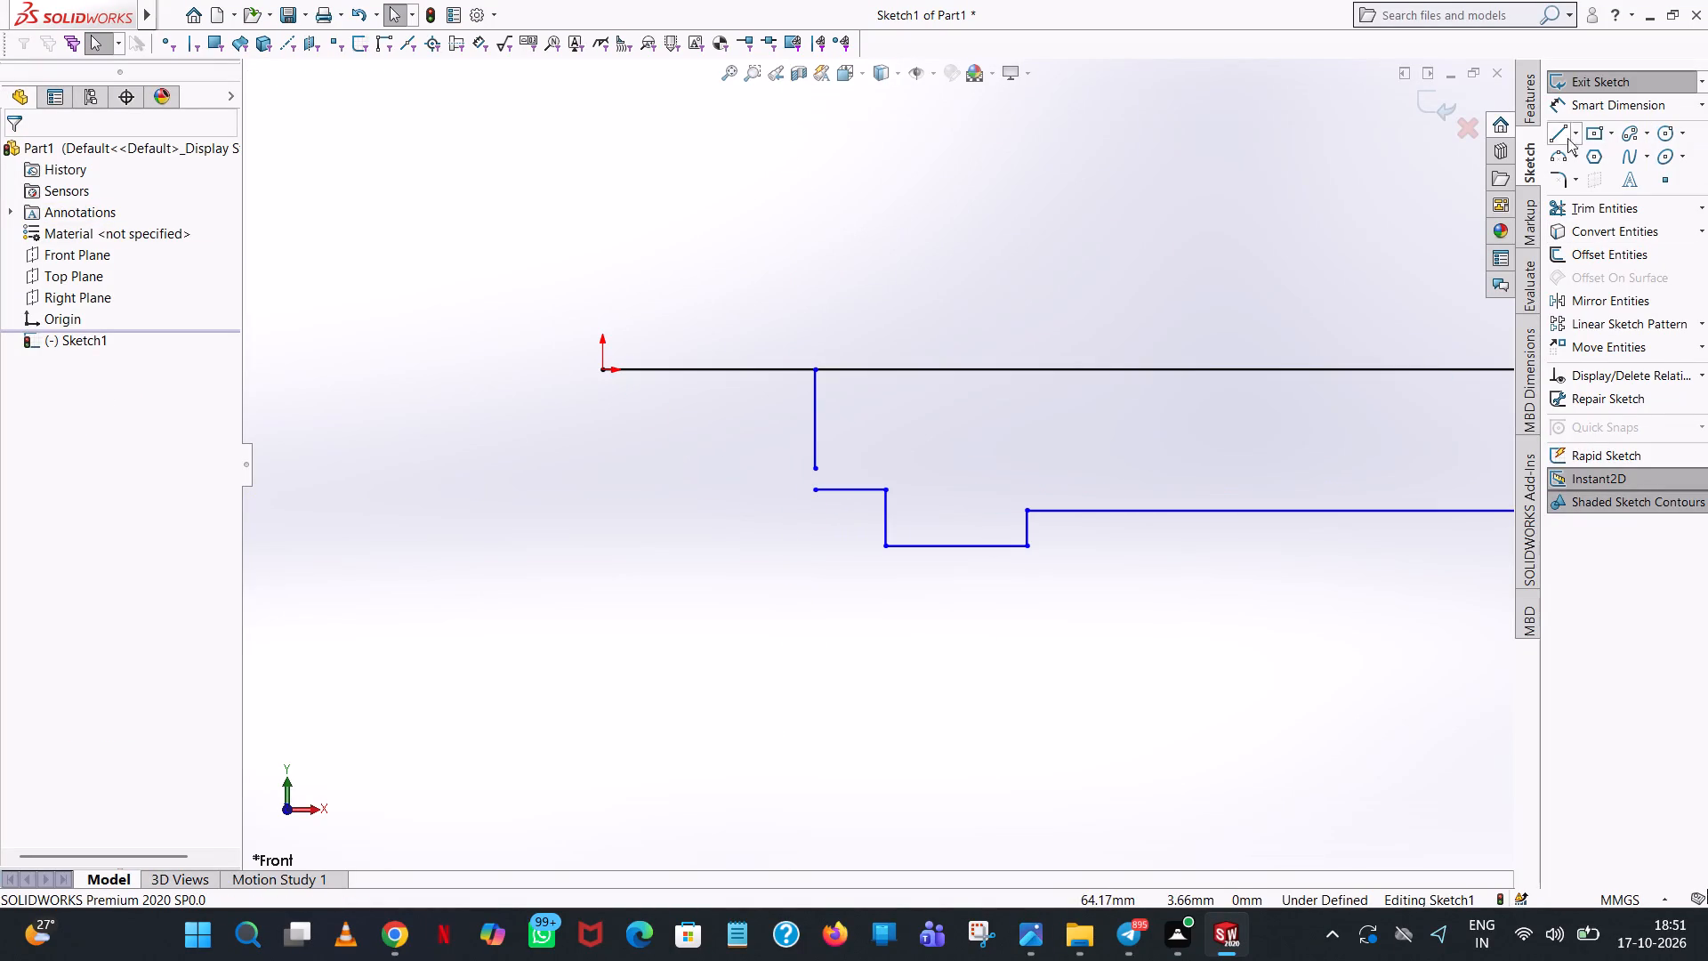
click(1552, 141)
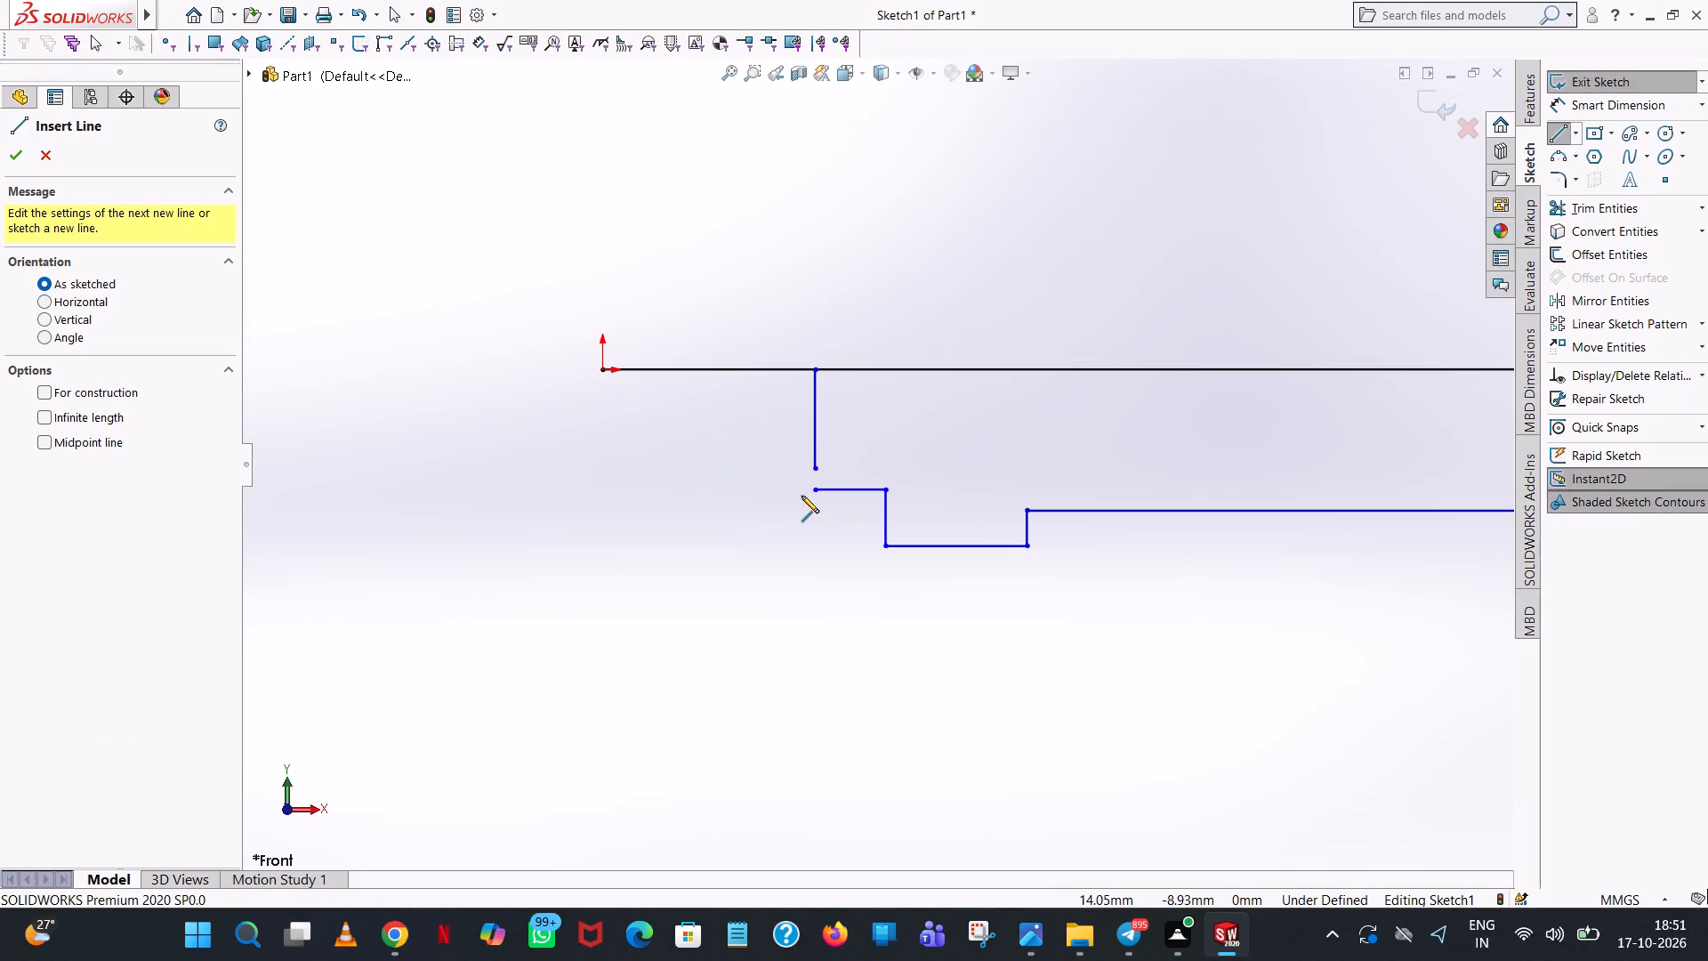
click(812, 489)
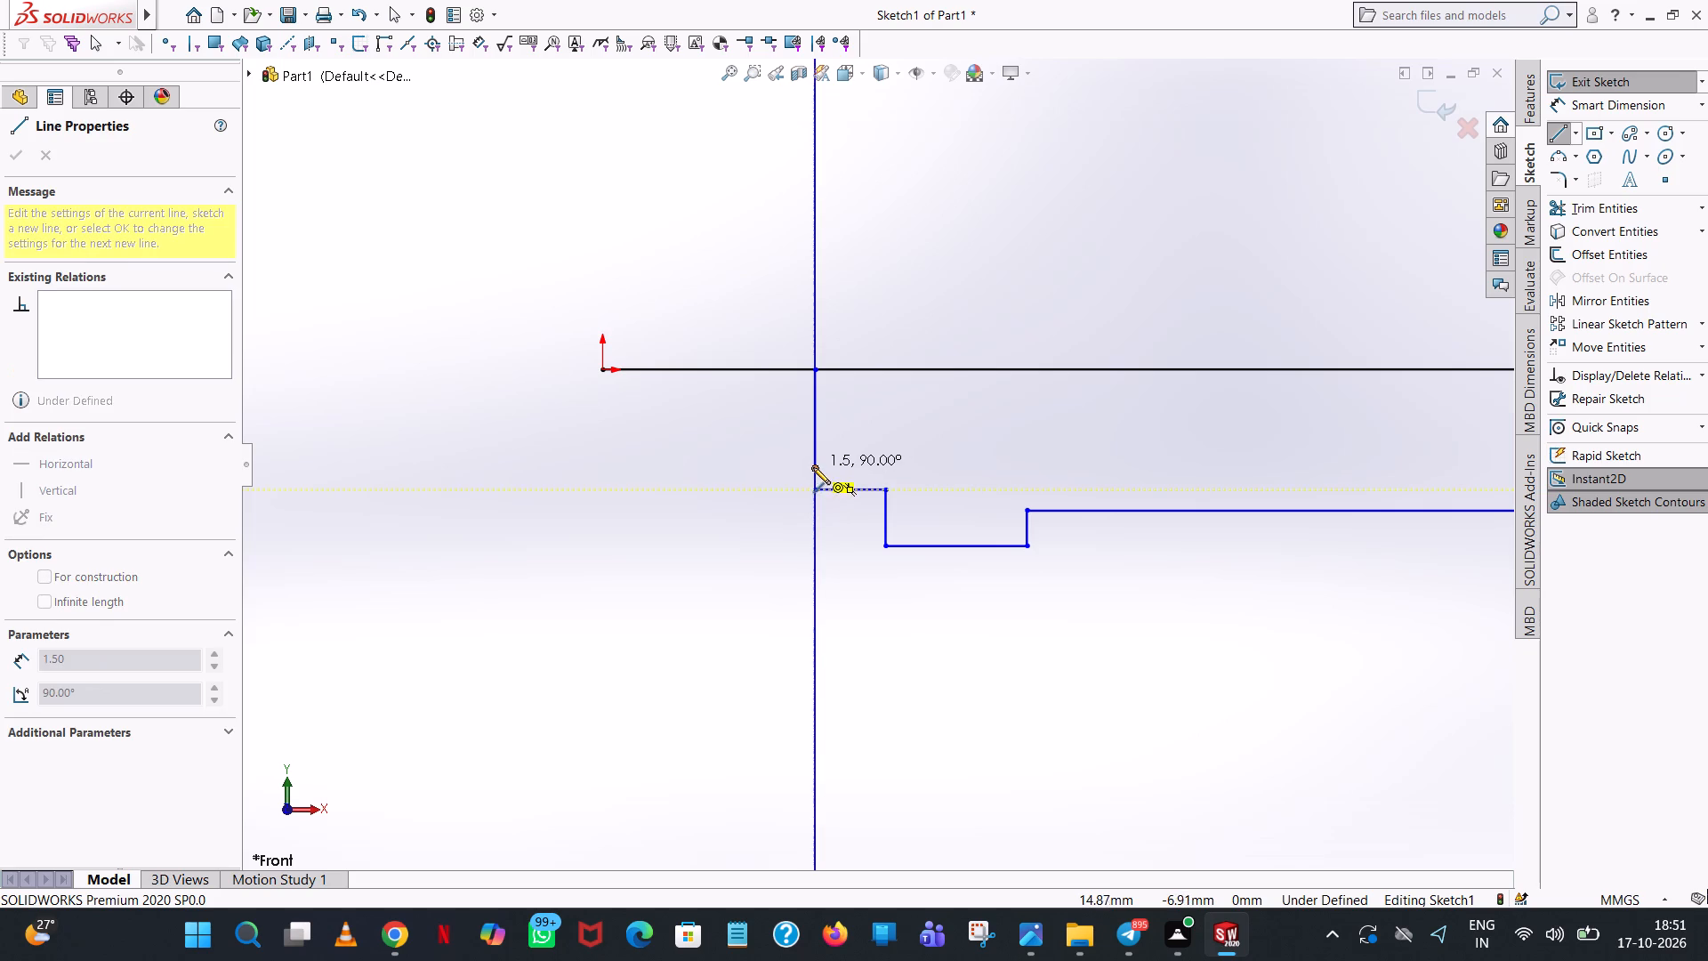
click(815, 468)
right_click(815, 468)
click(850, 479)
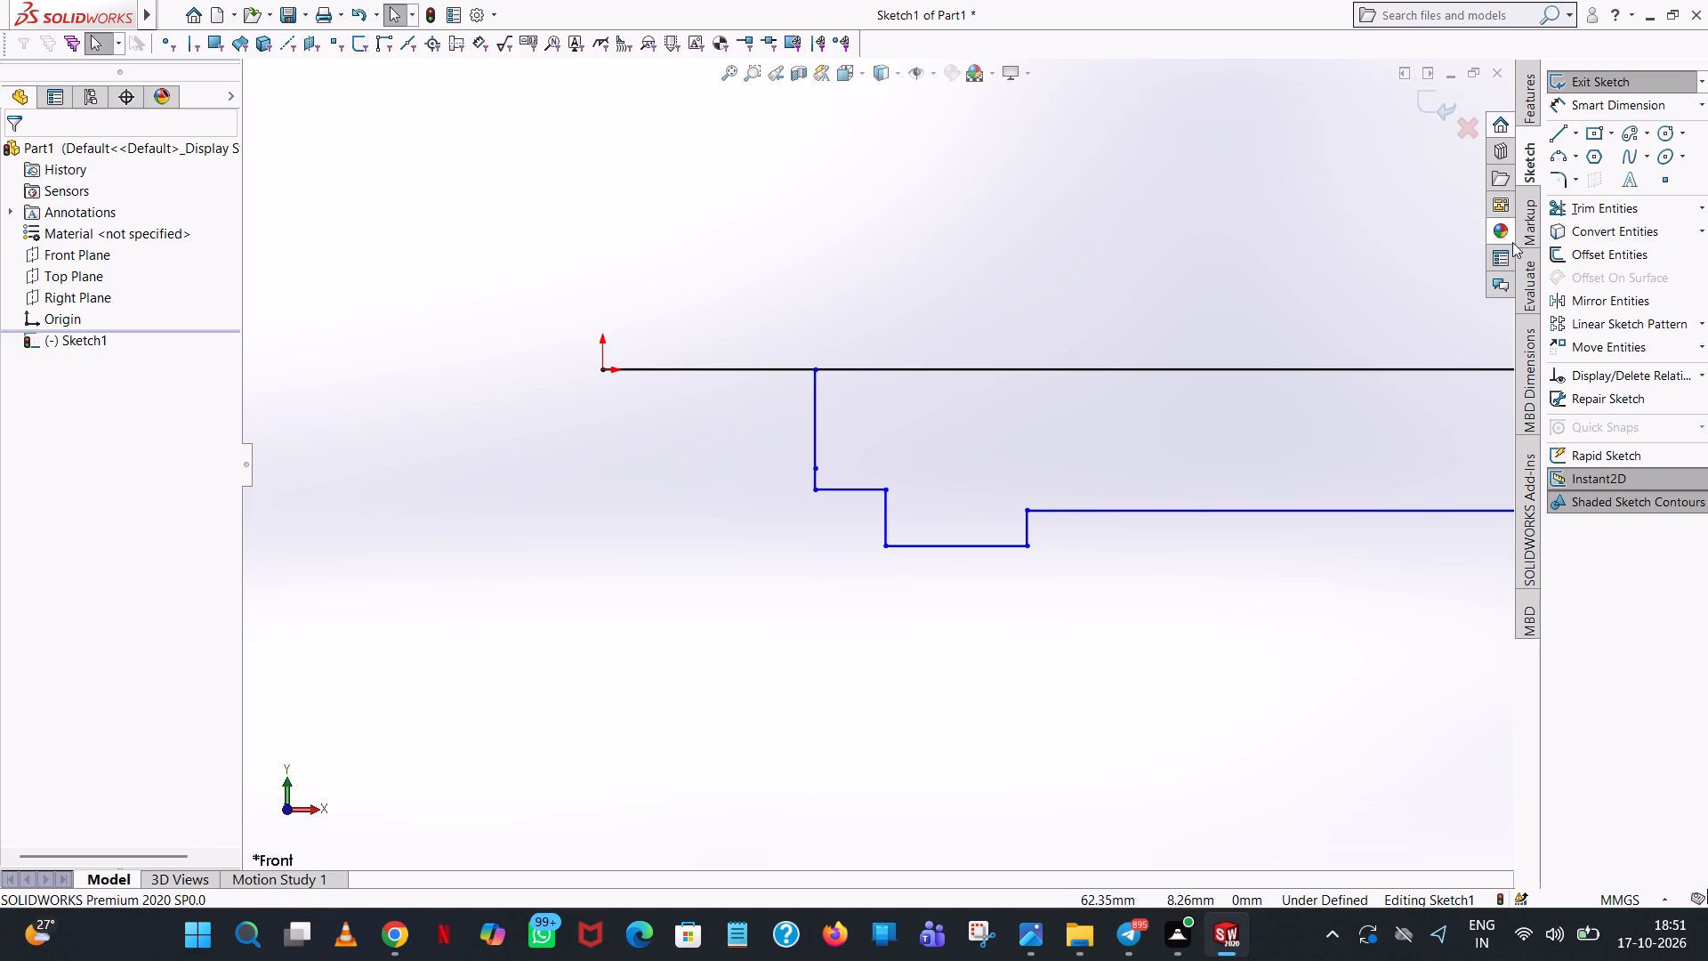
Trim away the 7 mm vertical line, keeping the 1.5 mm step below it.
click(1574, 206)
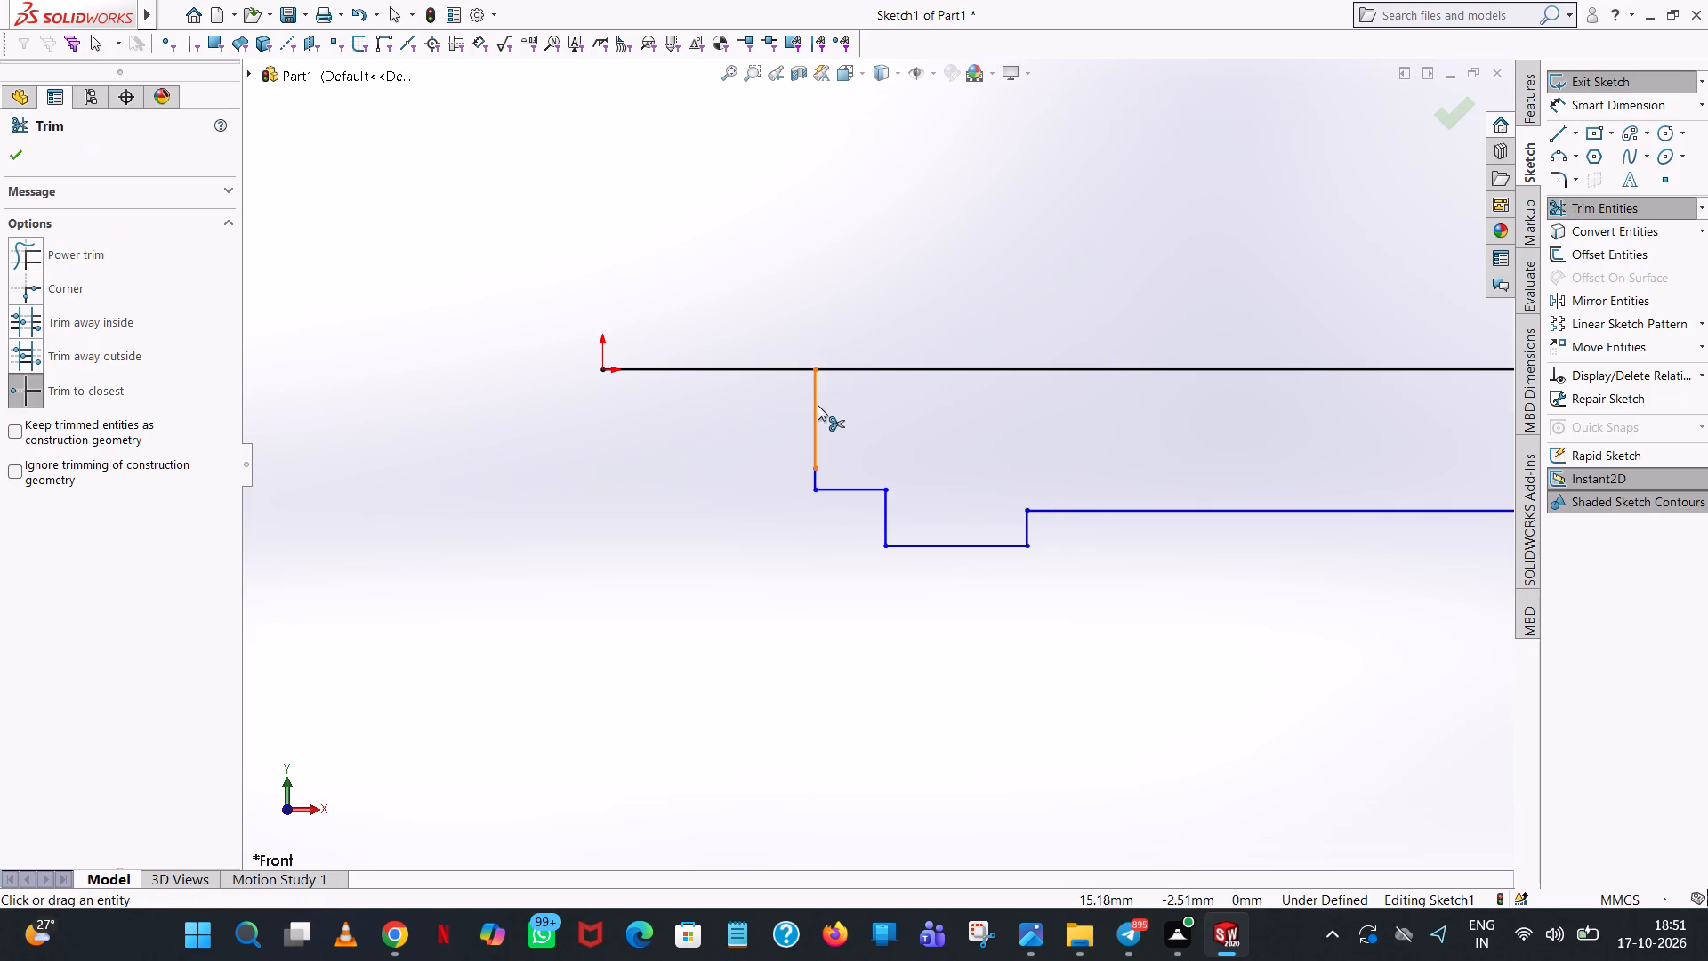
click(818, 405)
Draw an 8 mm horizontal line from the upper end of the 1.5 mm step towards the origin side.
click(1553, 131)
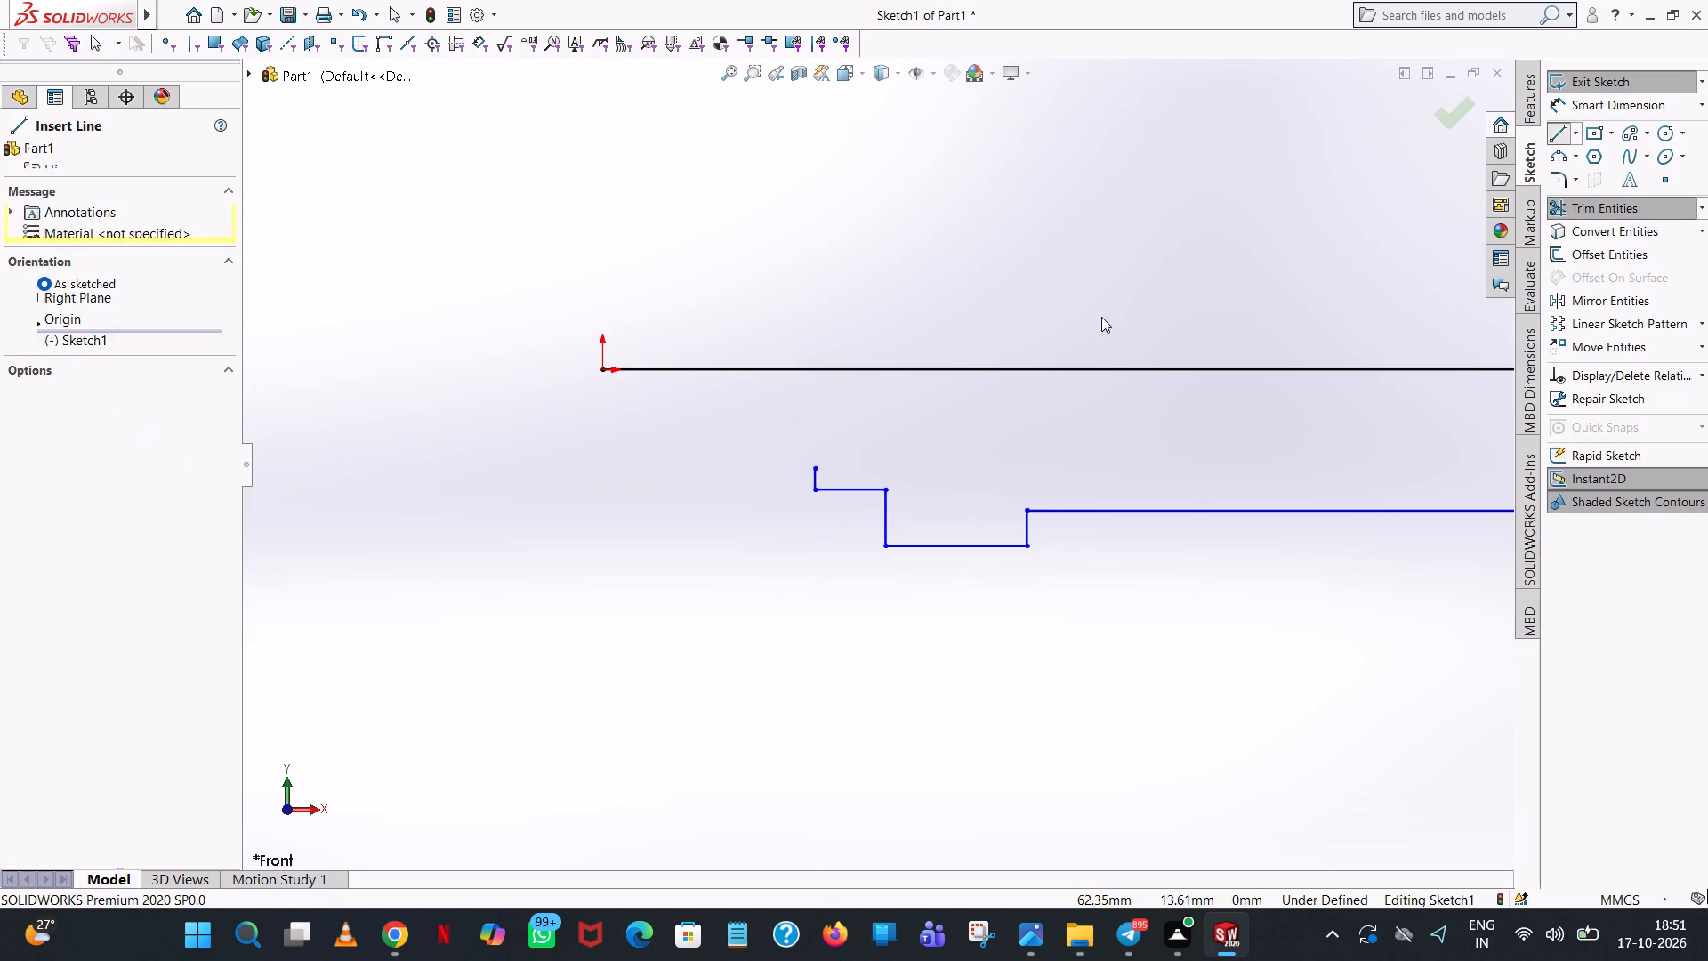
click(818, 466)
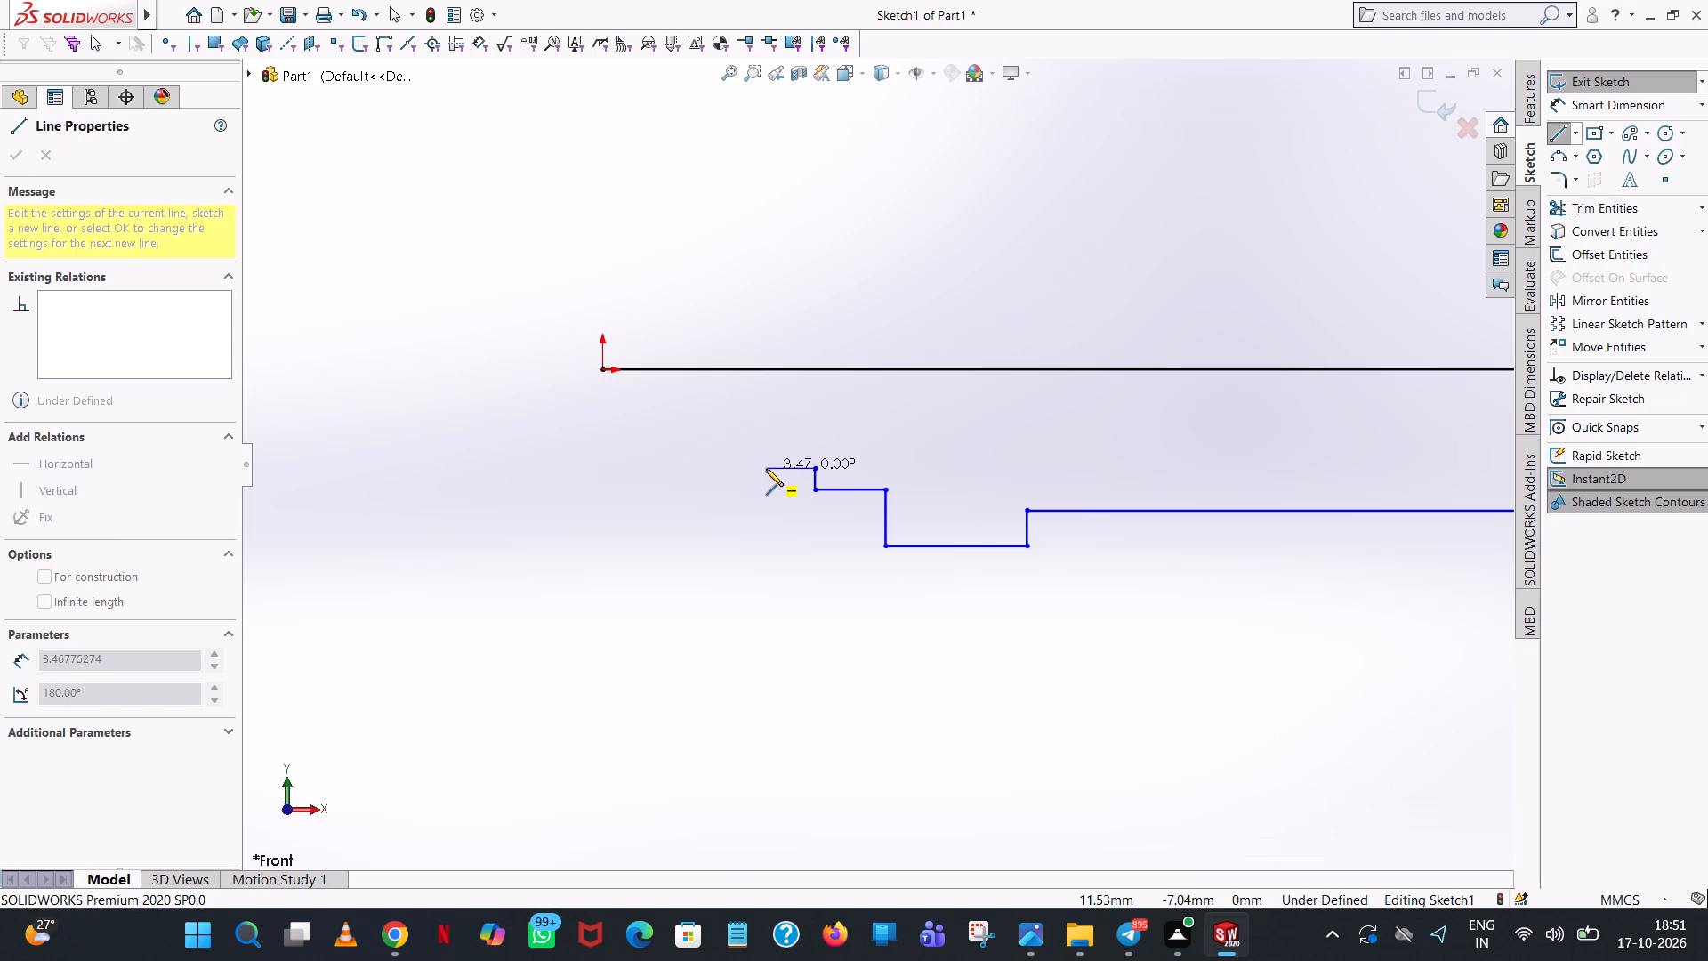
click(766, 469)
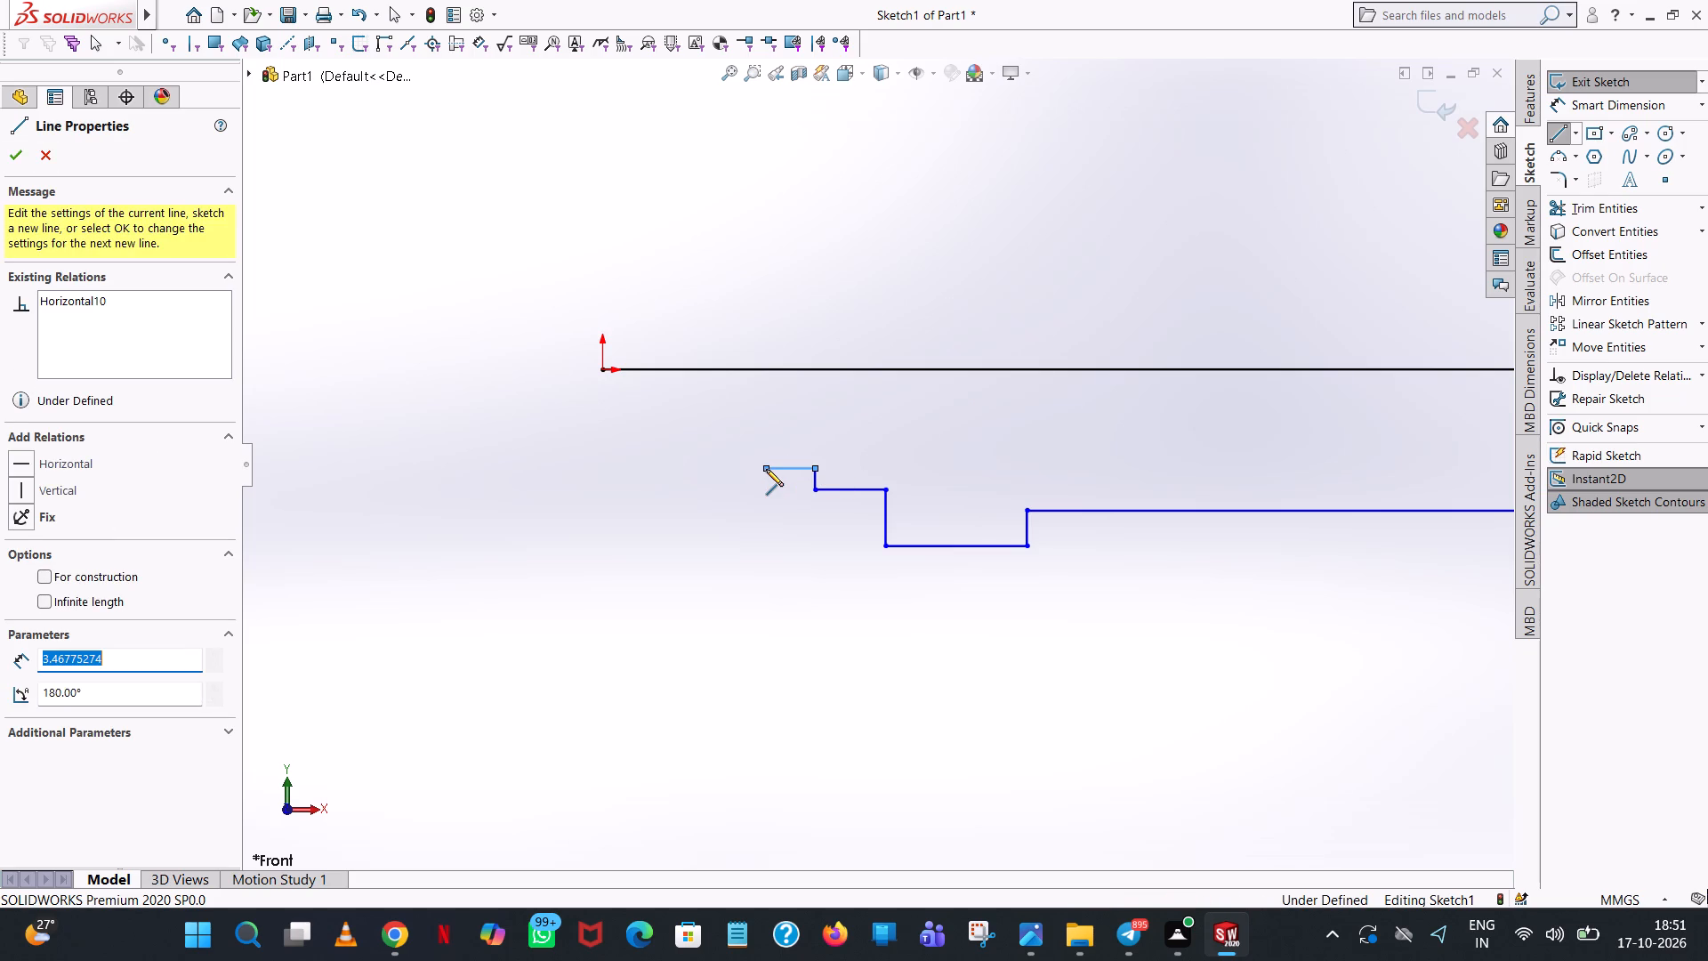
right_click(766, 470)
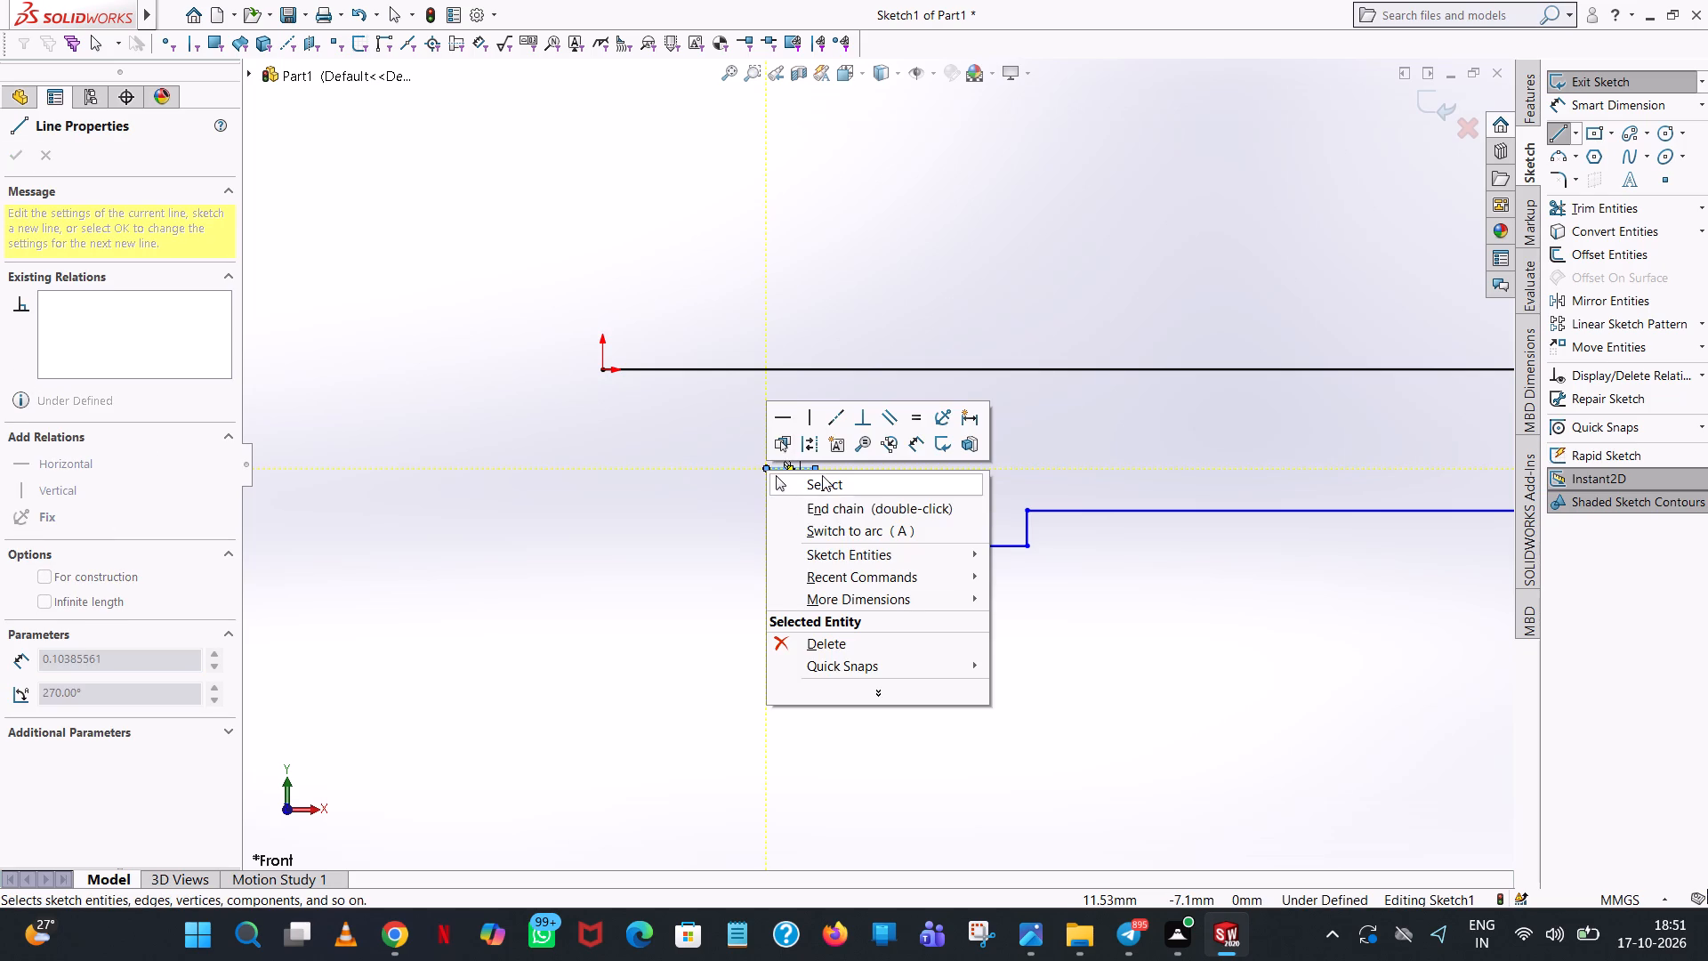
click(818, 478)
click(783, 473)
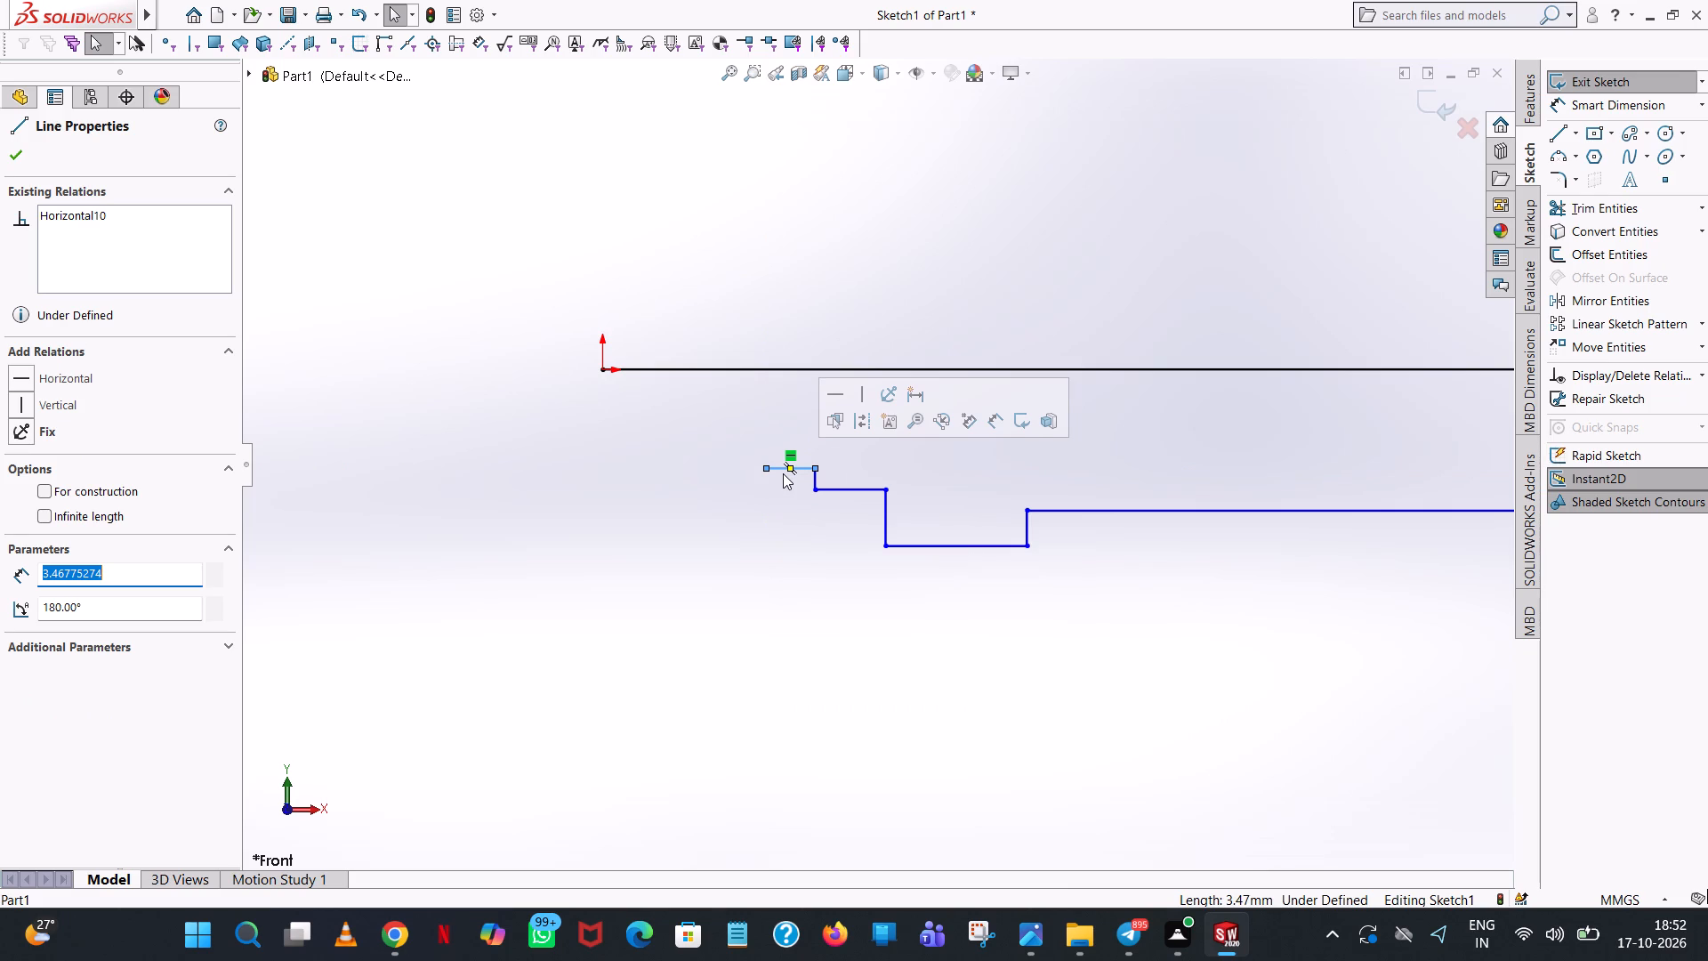
key(6)
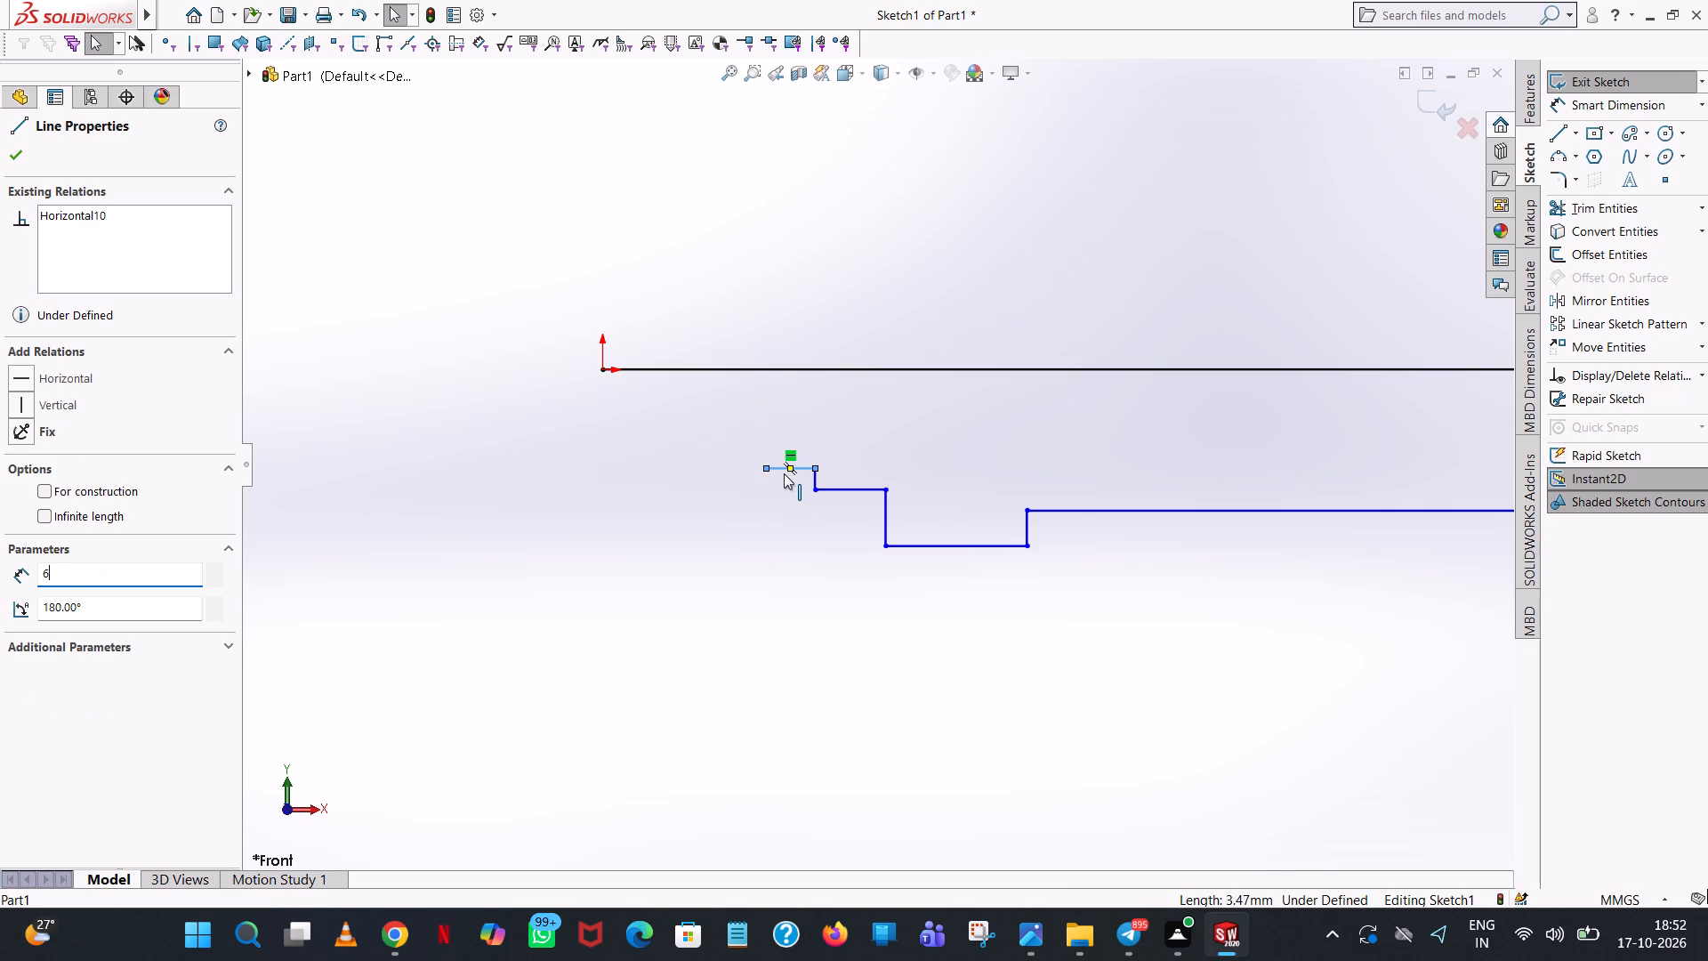
key(BackSpace)
key(8)
key(Return)
Draw an 8.5 mm (17/2) vertical line down from the 130 mm line, passing through the 8 mm line's free end.
click(1559, 132)
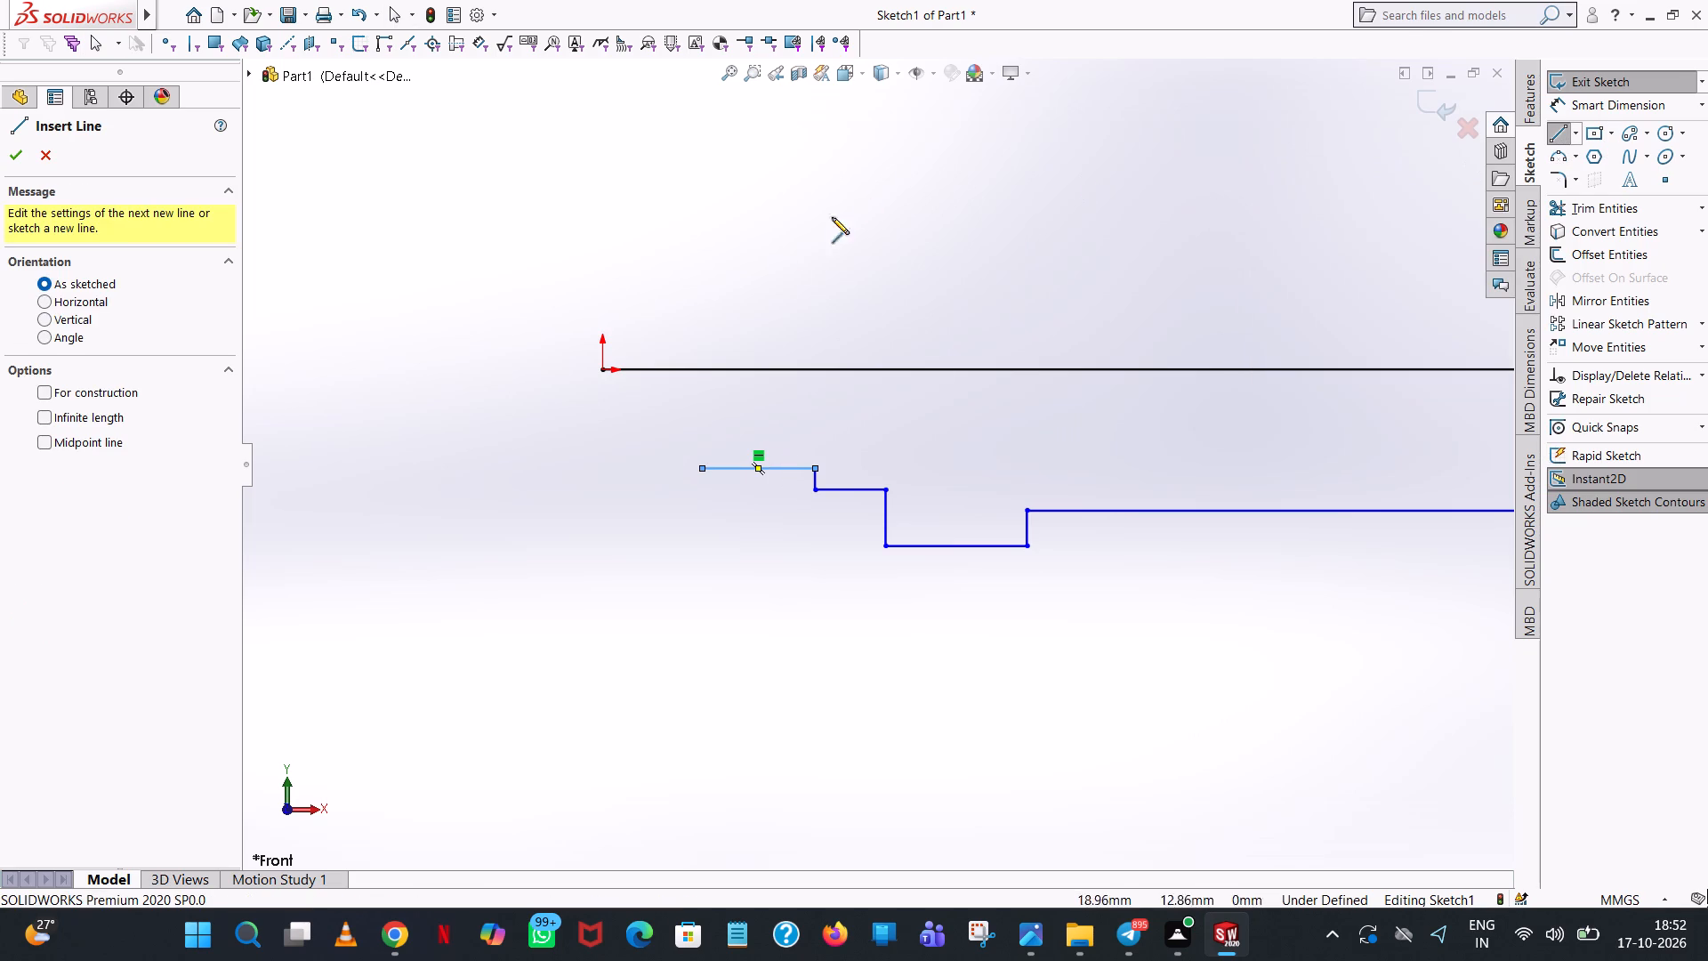
click(702, 366)
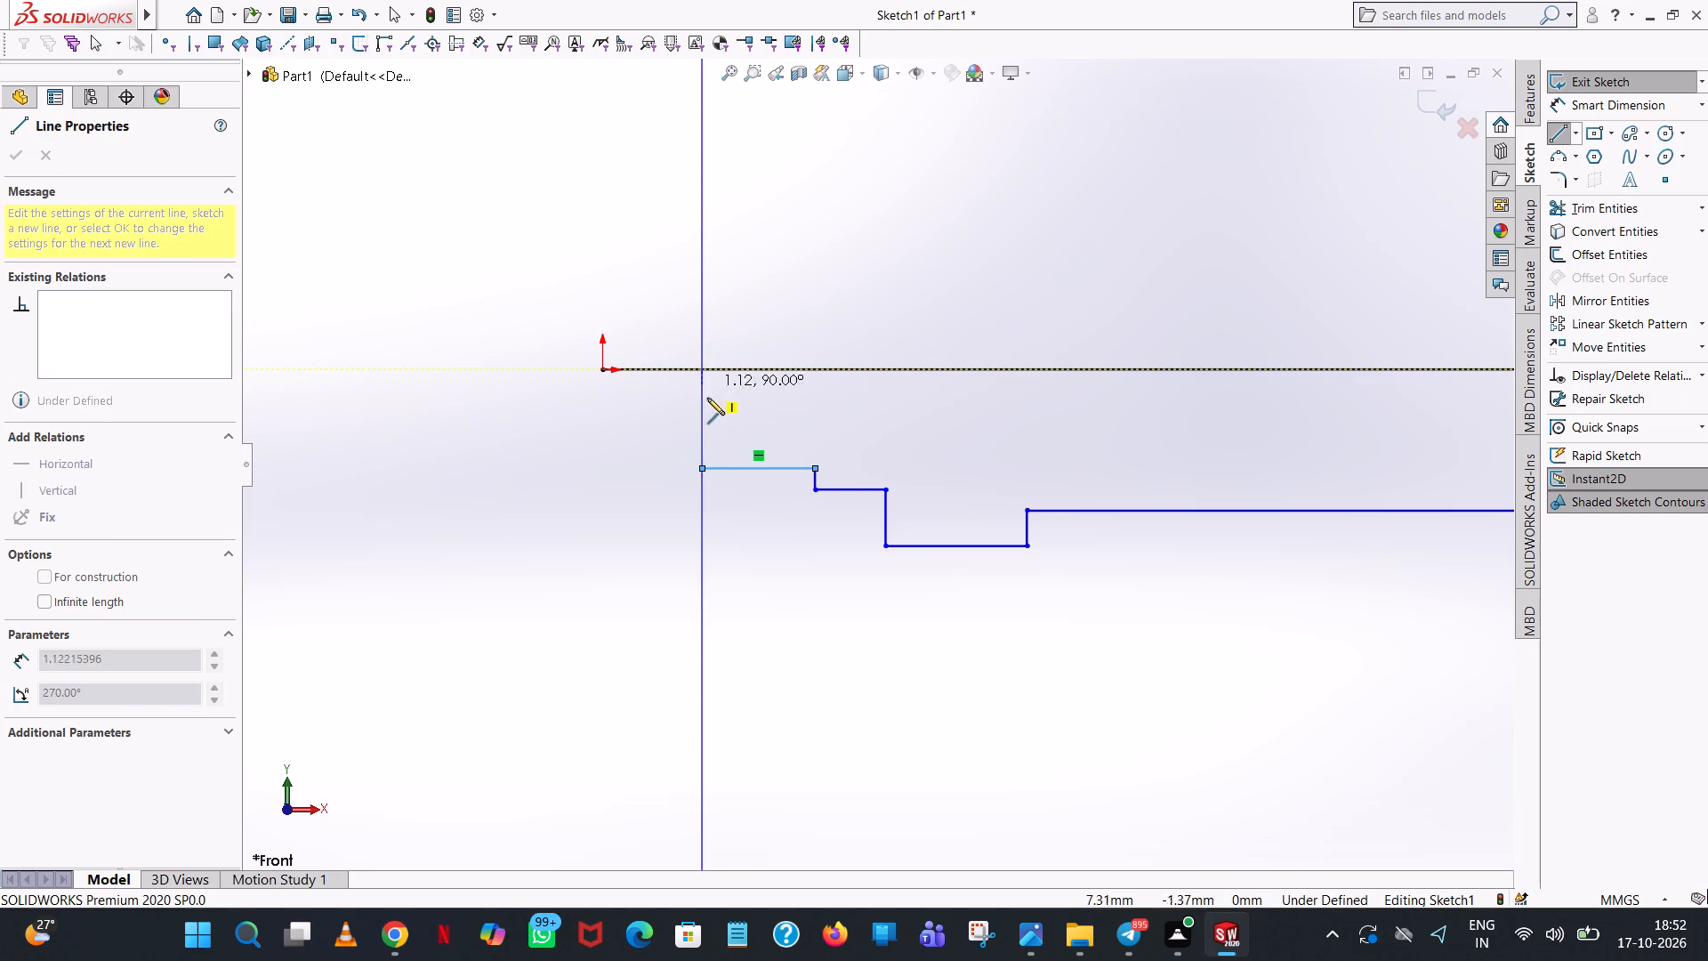
click(700, 509)
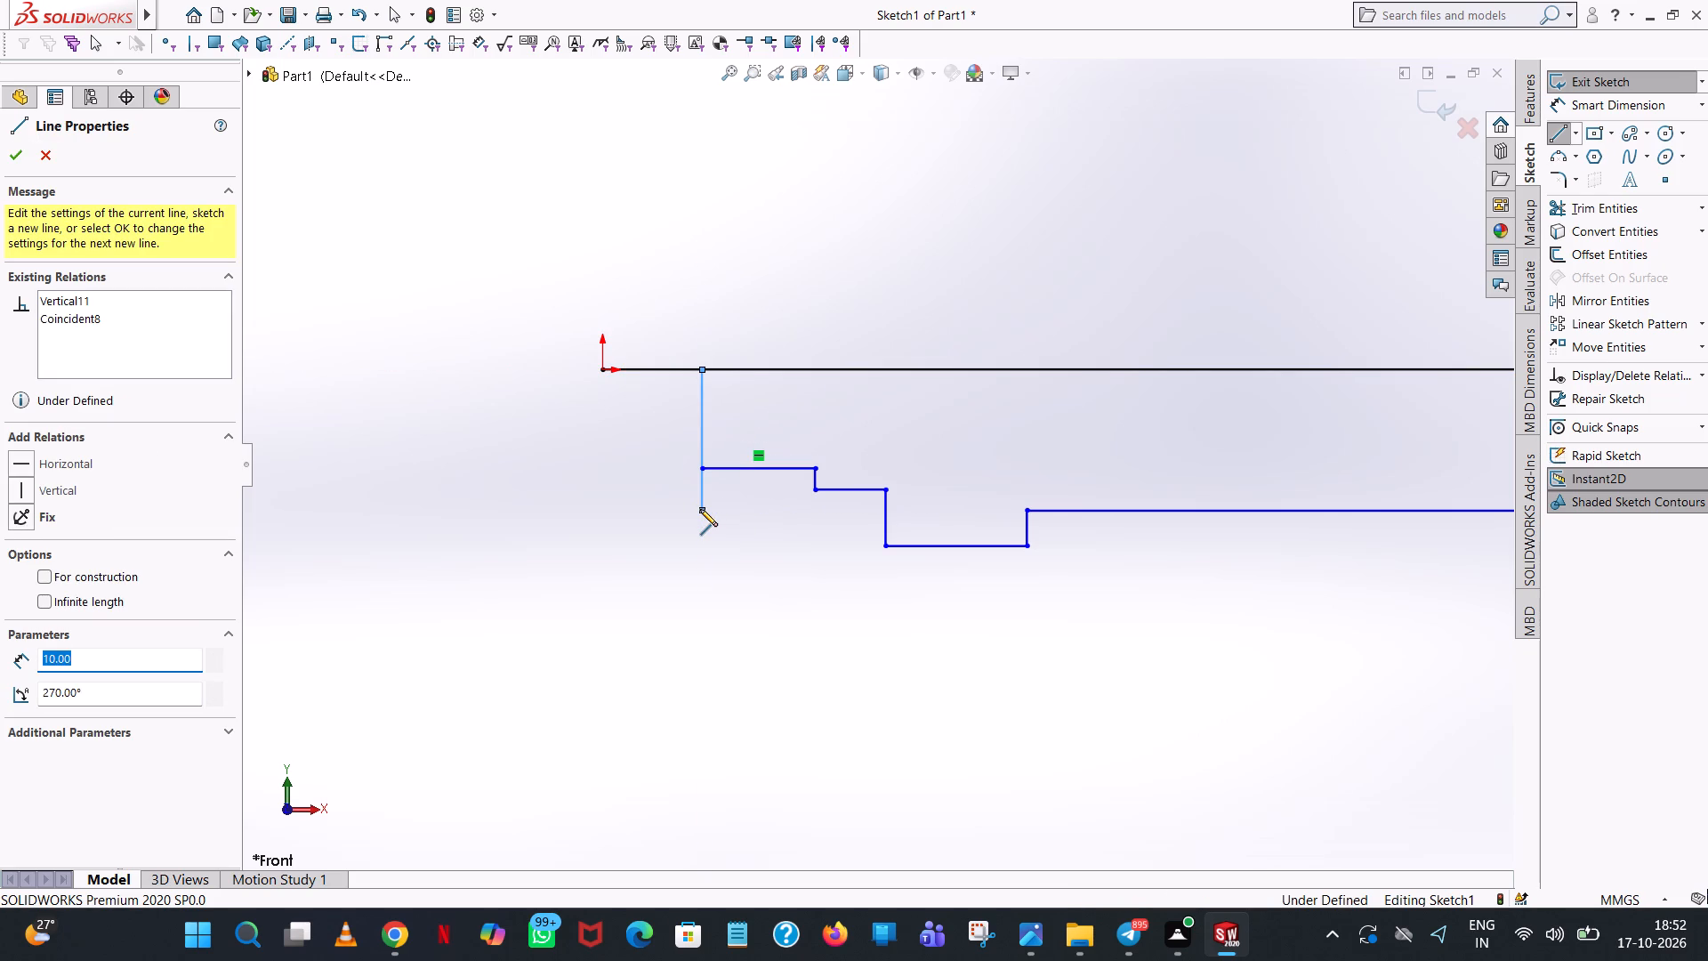
text(17/2)
key(Return)
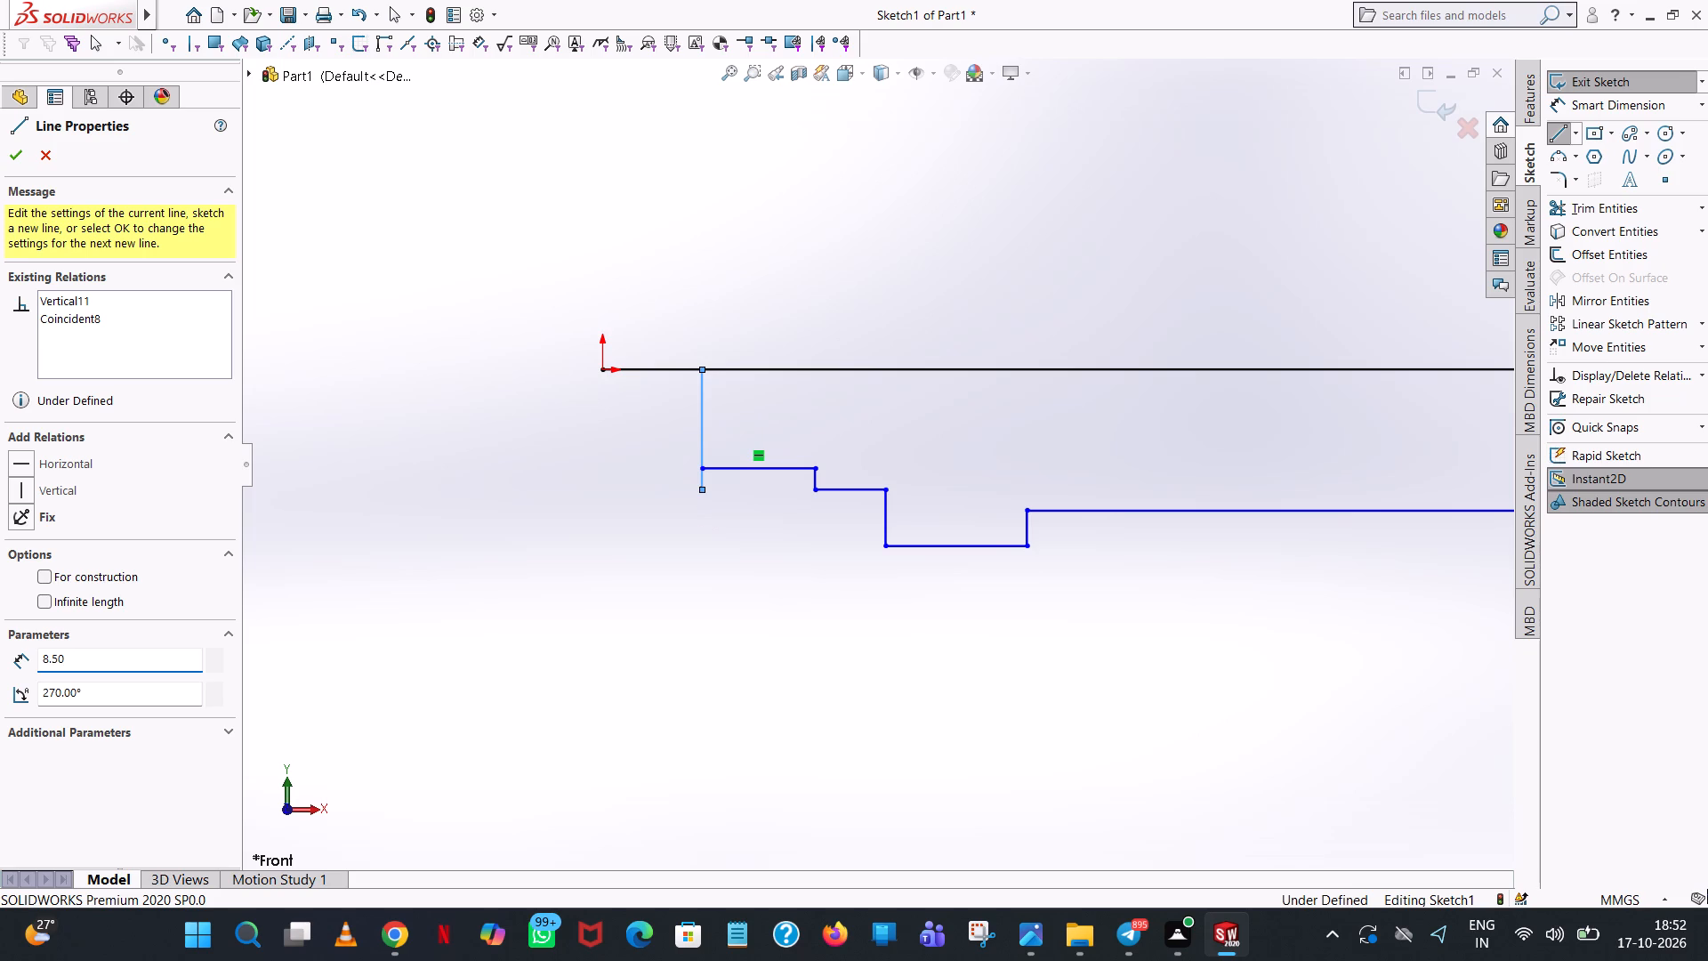
right_click(700, 509)
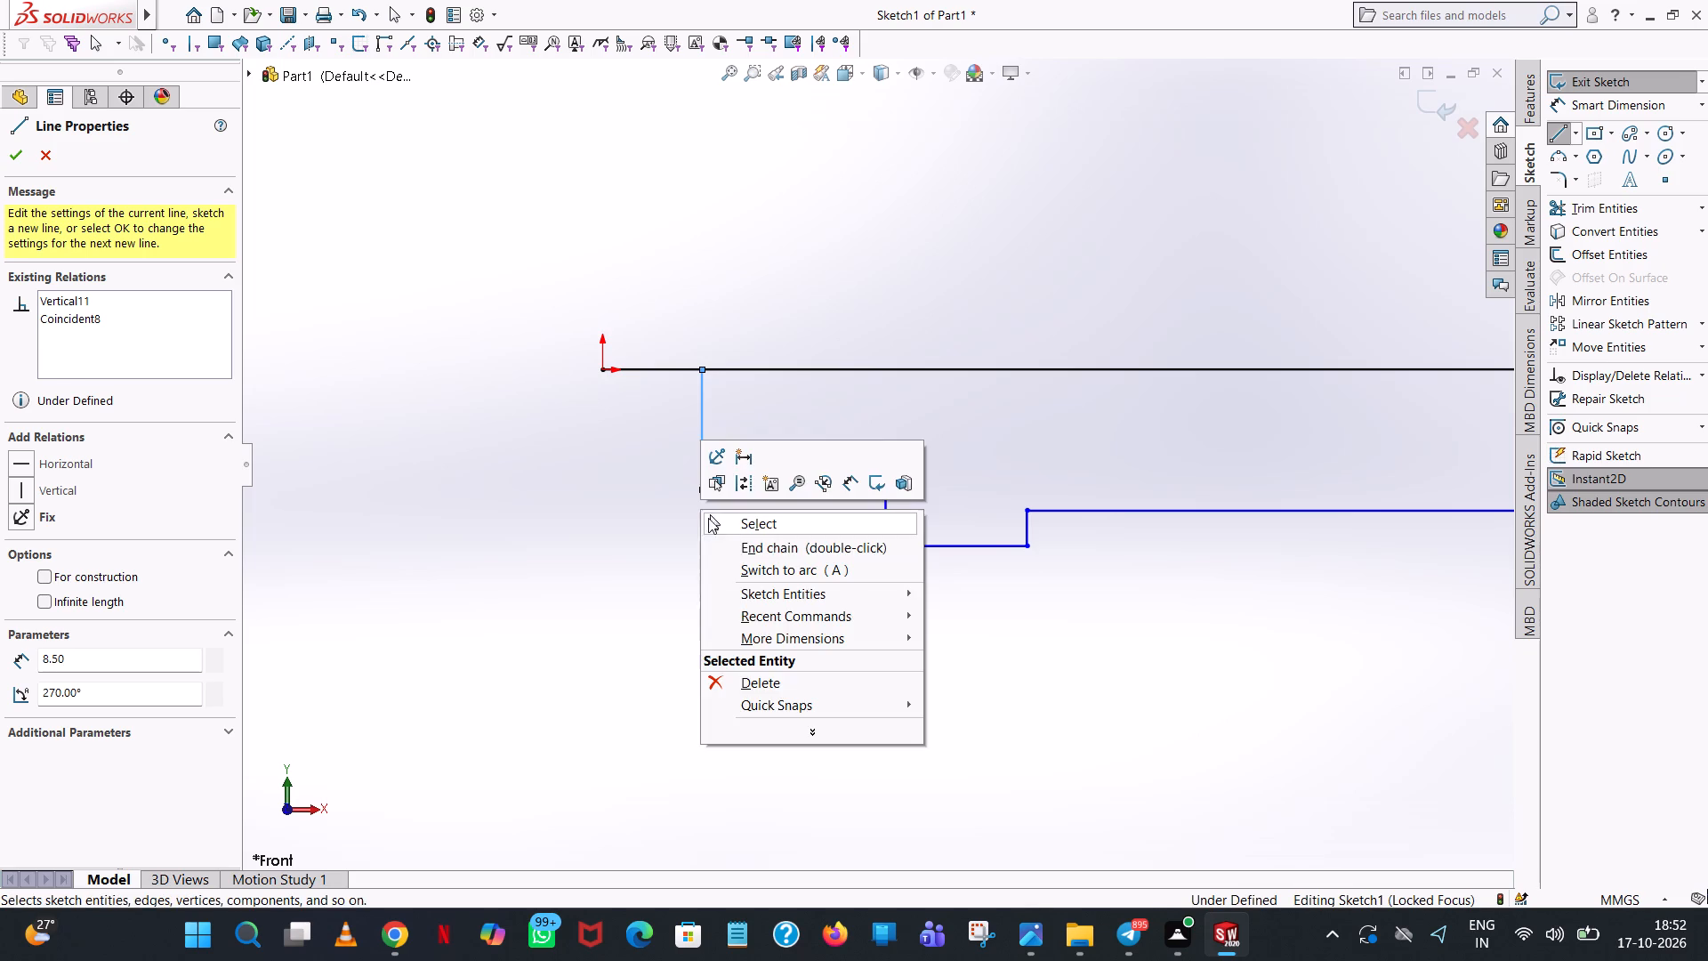
click(713, 521)
Trim the 8.5 mm vertical line between the 130 mm line and the 8 mm line, keeping the short stub below.
click(1573, 210)
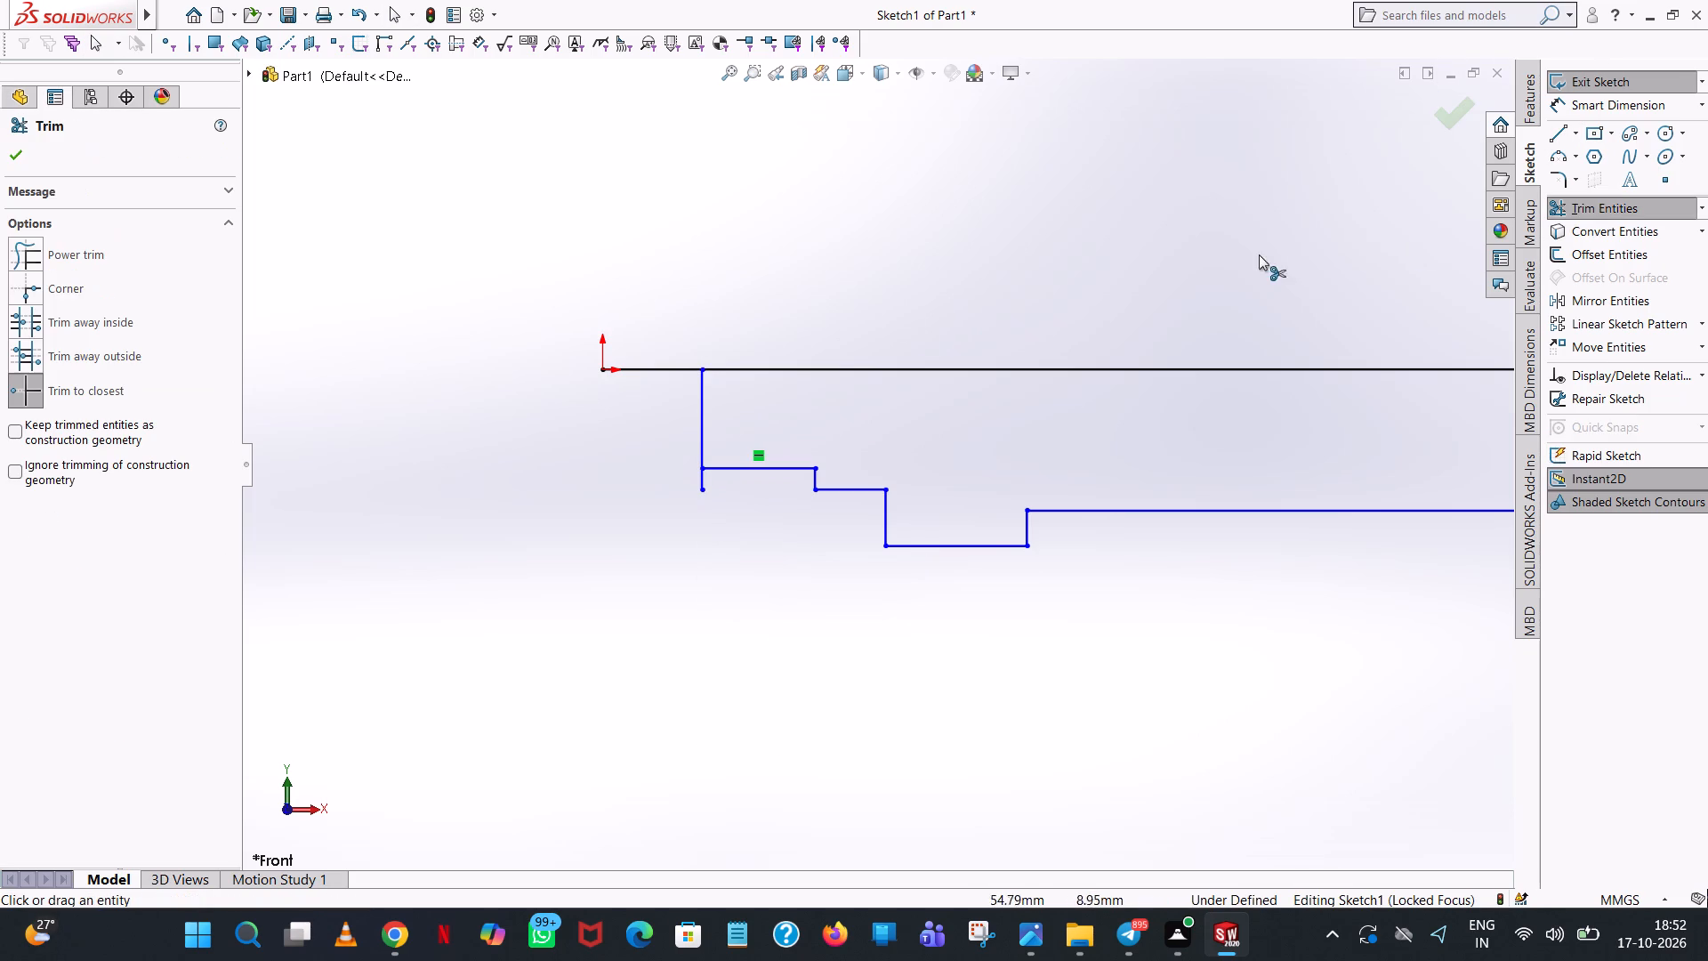
click(708, 408)
click(705, 408)
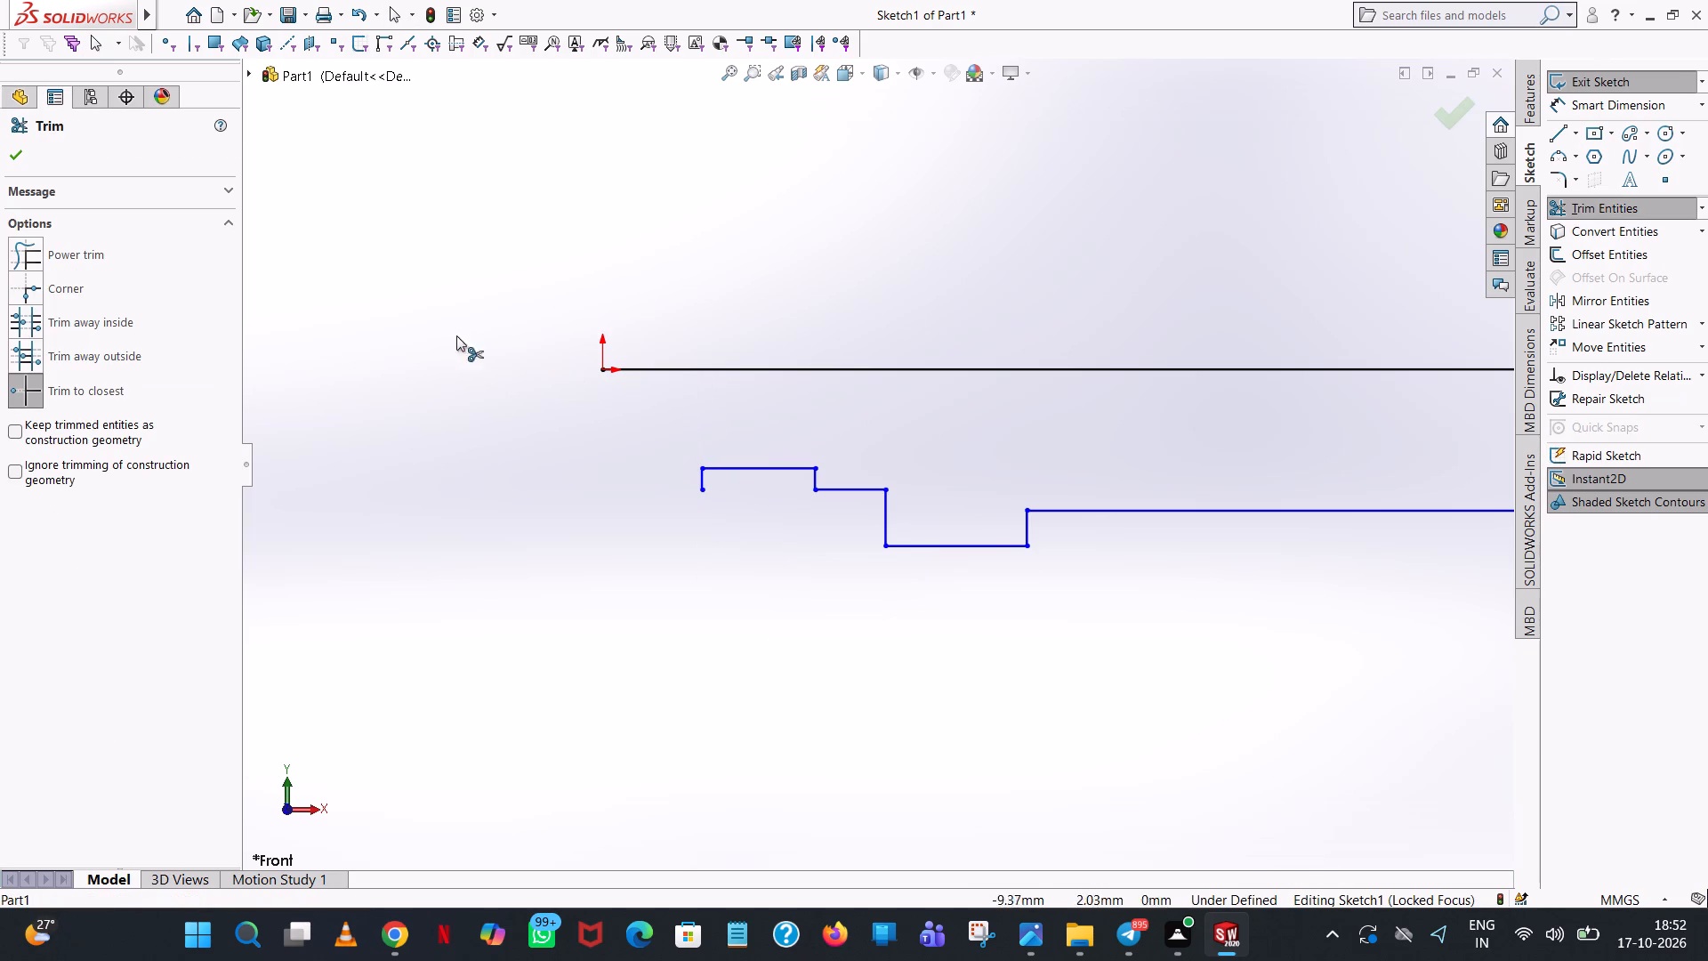
click(22, 154)
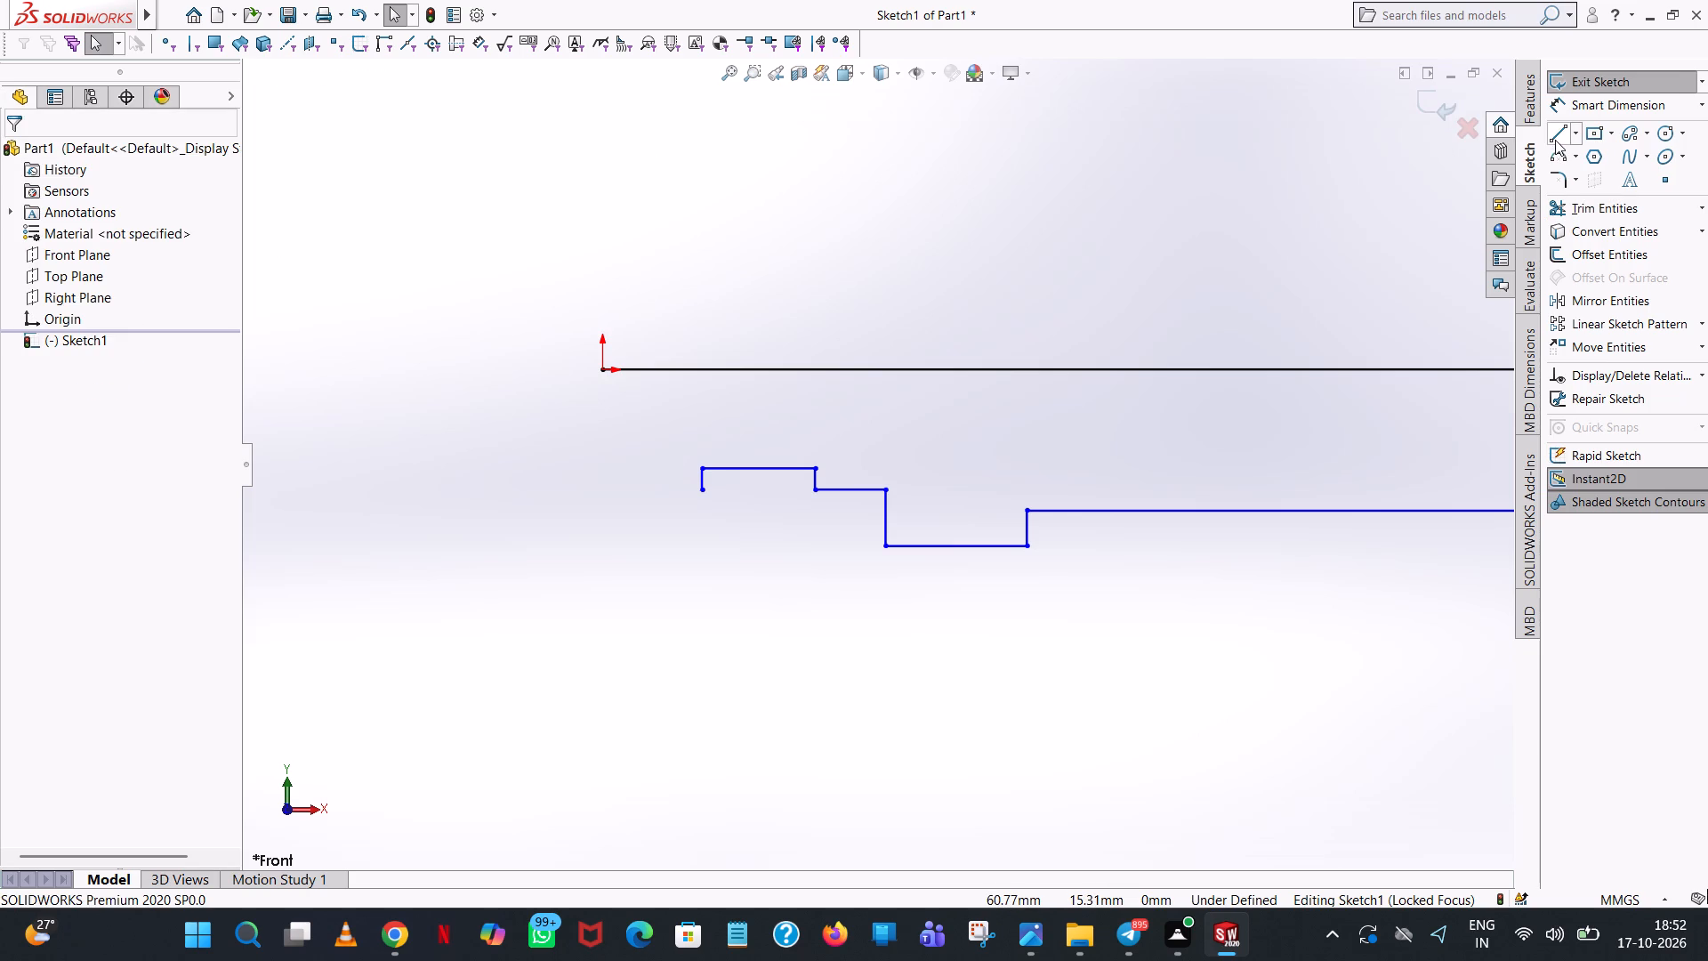
Close the profile with a 7 mm horizontal line from the stub's lower end and an 8.5 mm vertical line up to the origin.
click(1555, 140)
click(704, 494)
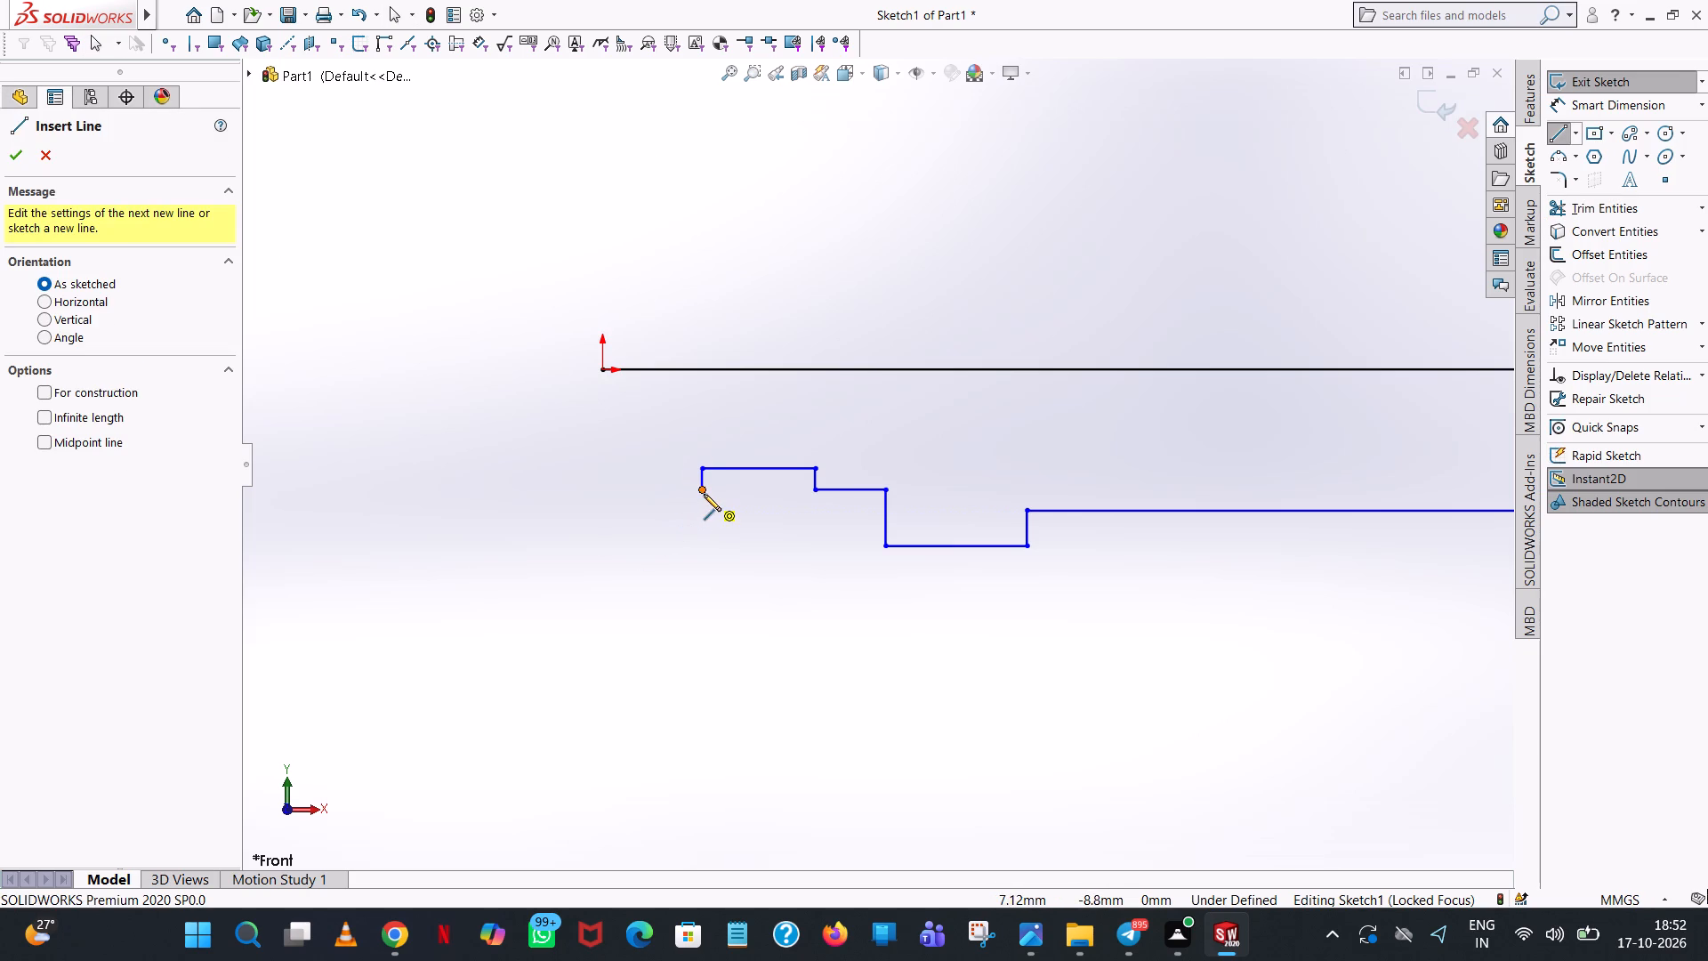
click(600, 493)
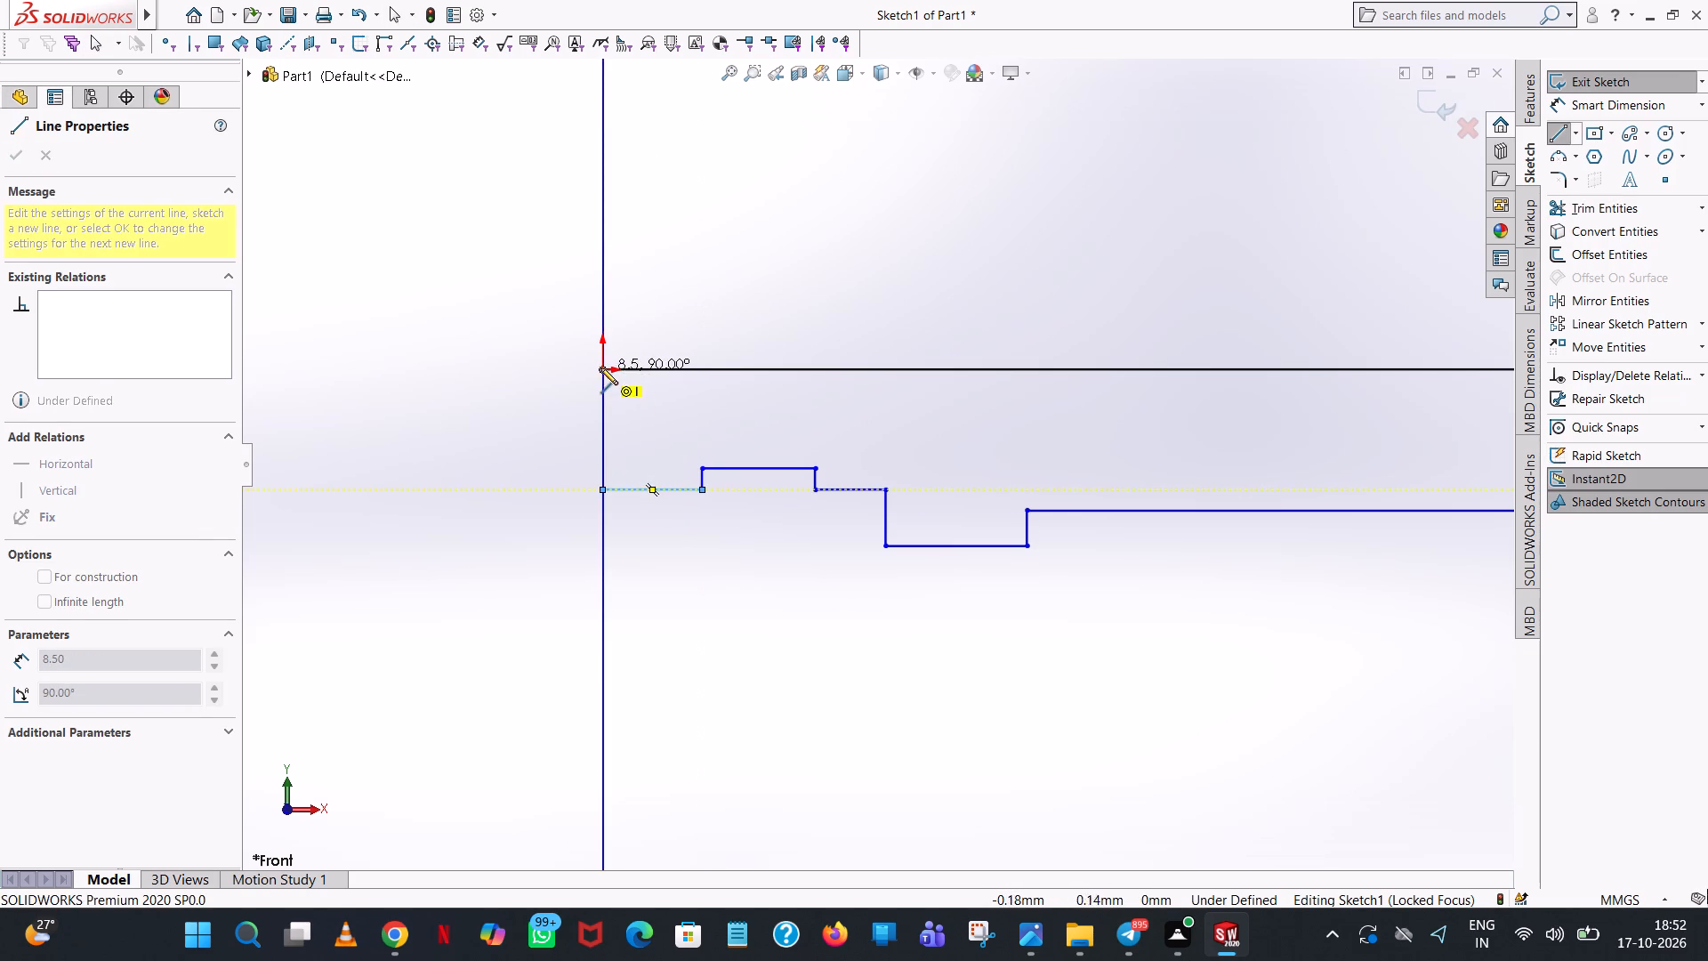
click(600, 367)
right_click(600, 367)
click(670, 381)
Dimension the length of the long lower edge and the height of the end edge farthest from the origin.
scroll(1027, 424, up, 5)
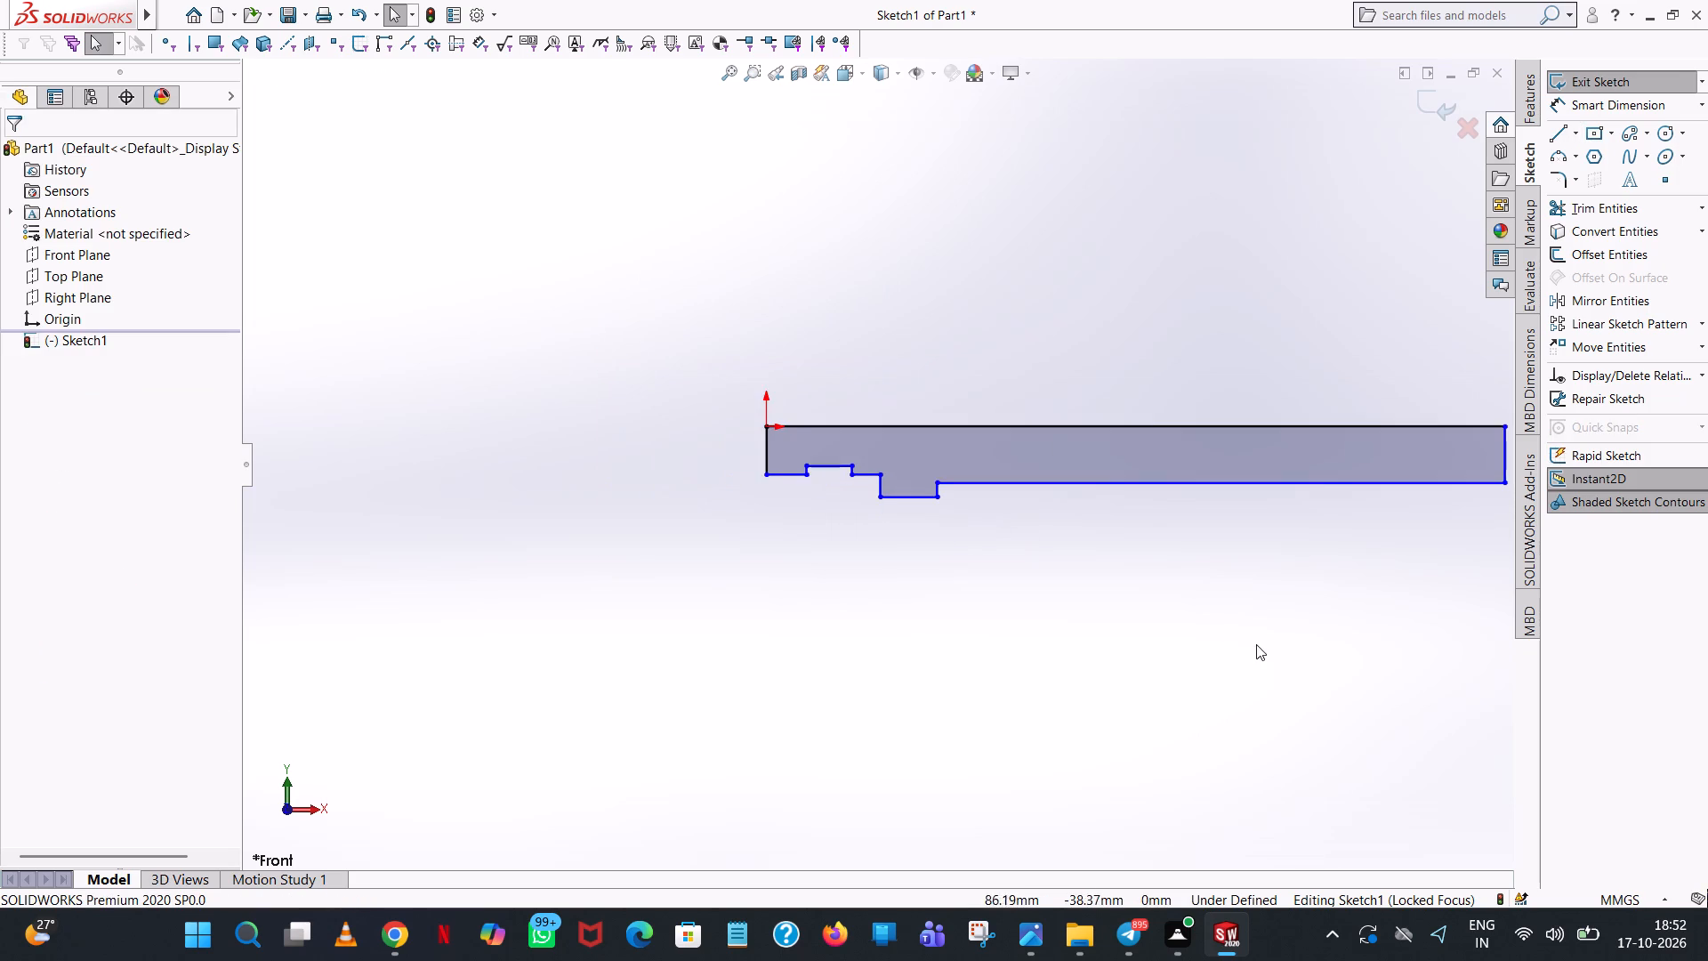
scroll(1256, 644, up, 3)
scroll(1230, 460, down, 1)
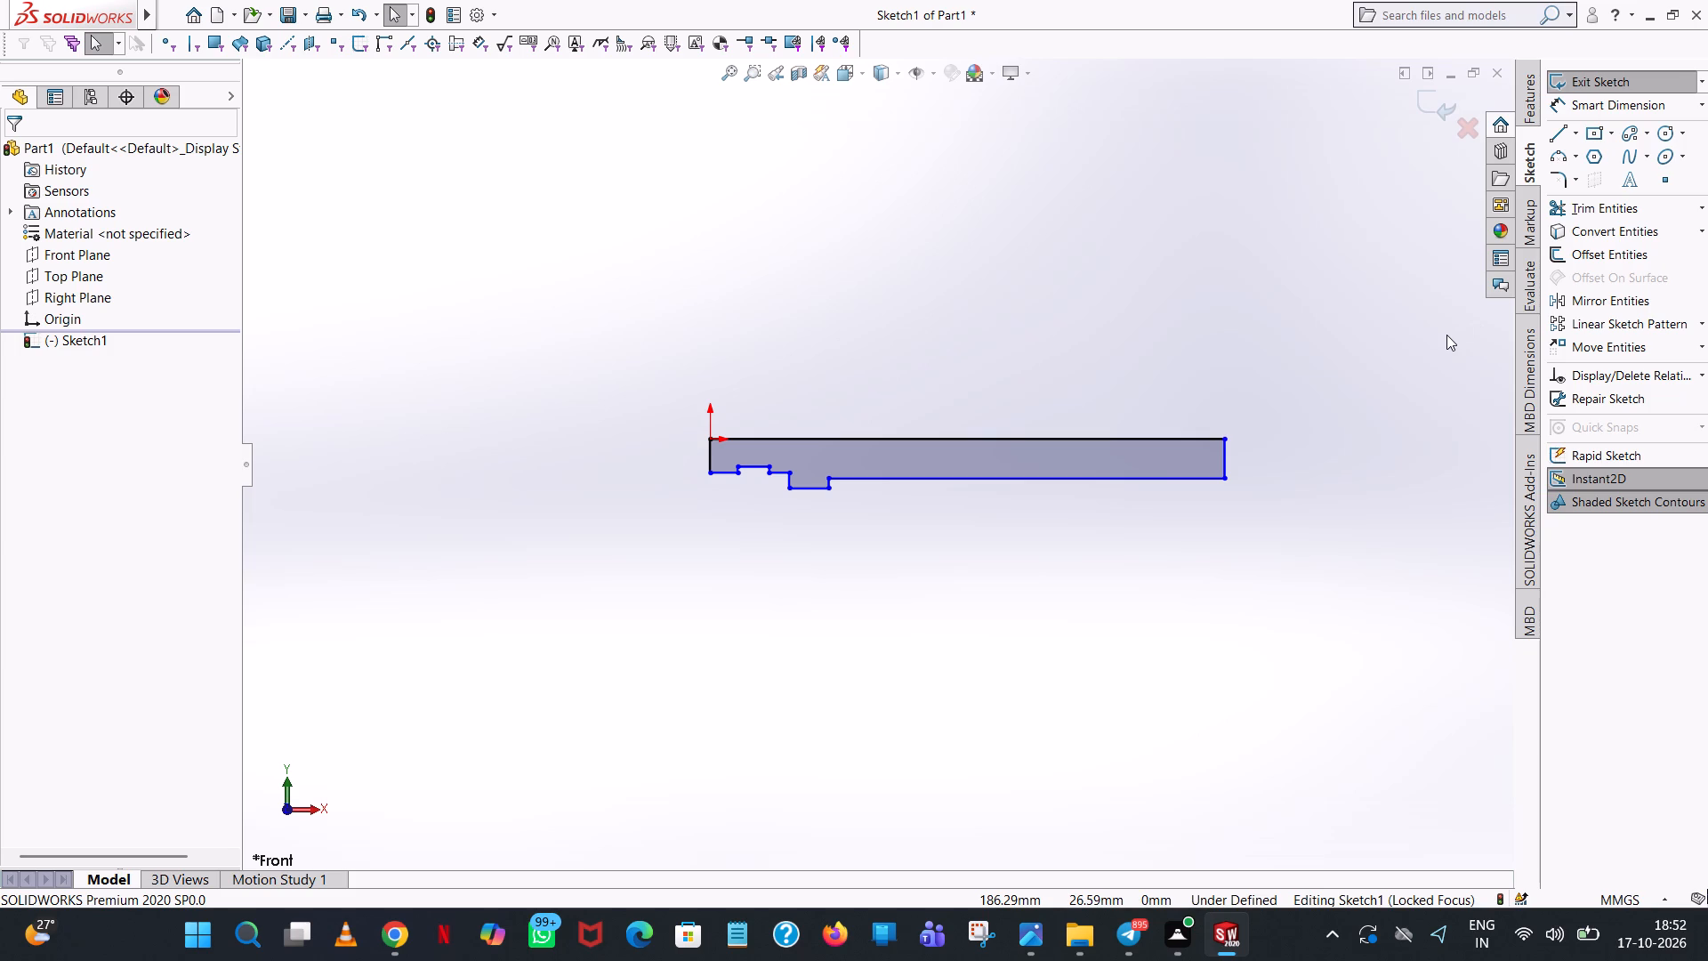
click(1553, 99)
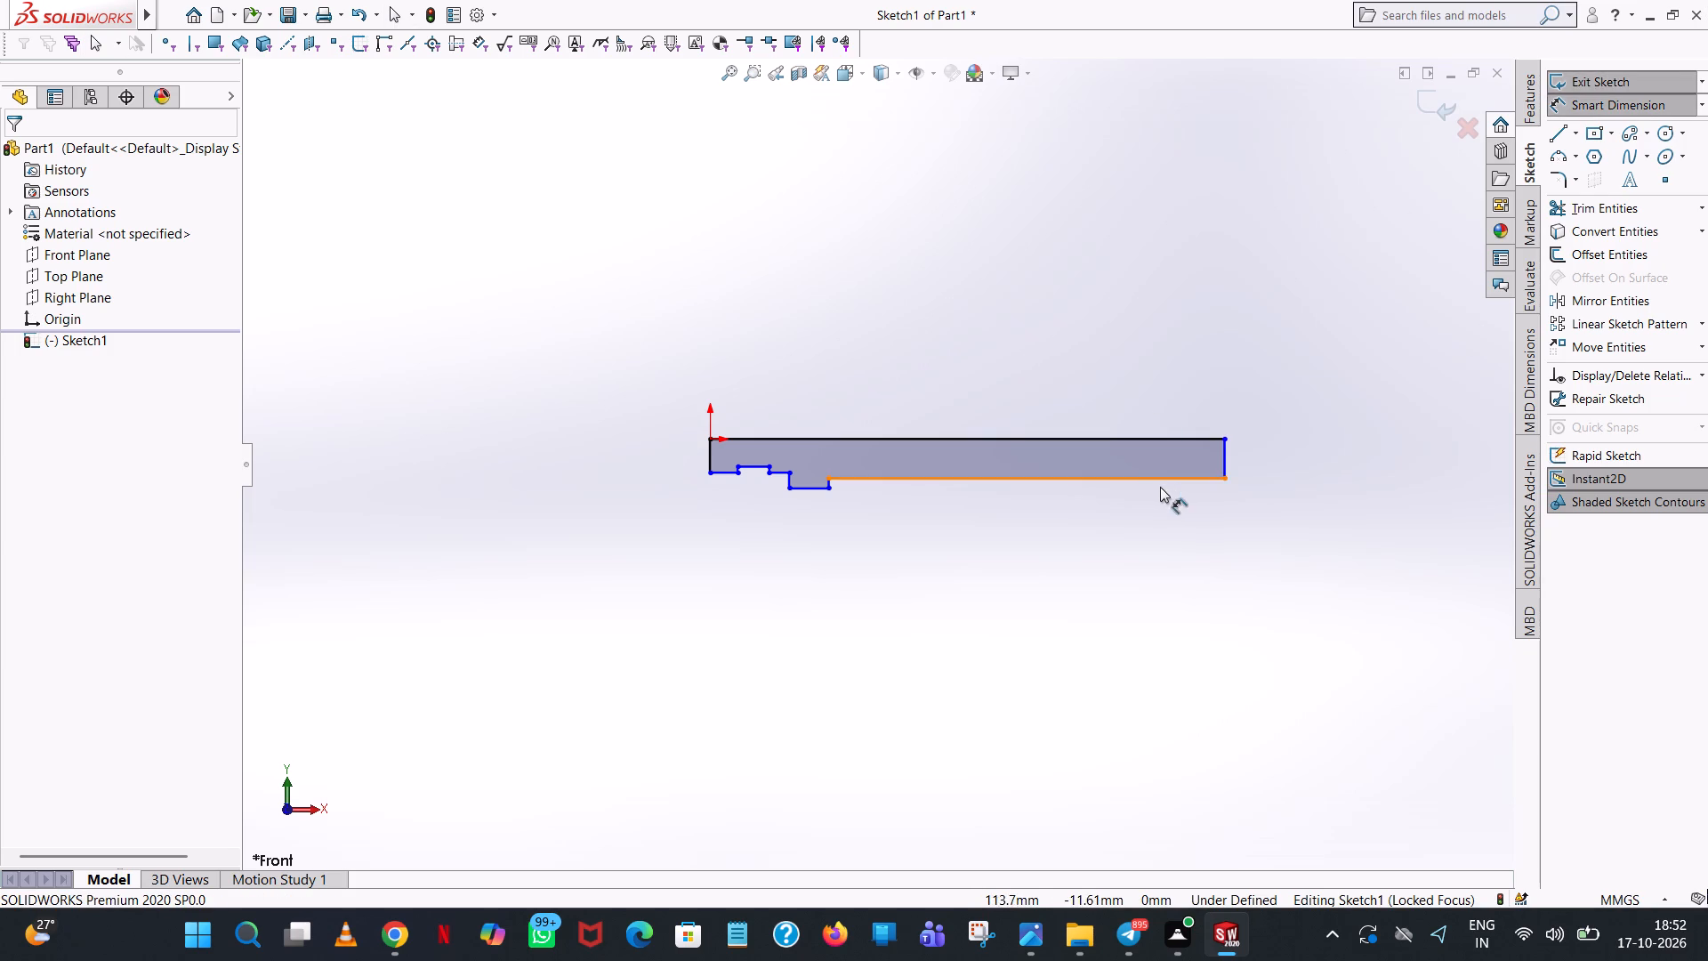
click(1158, 480)
click(1140, 569)
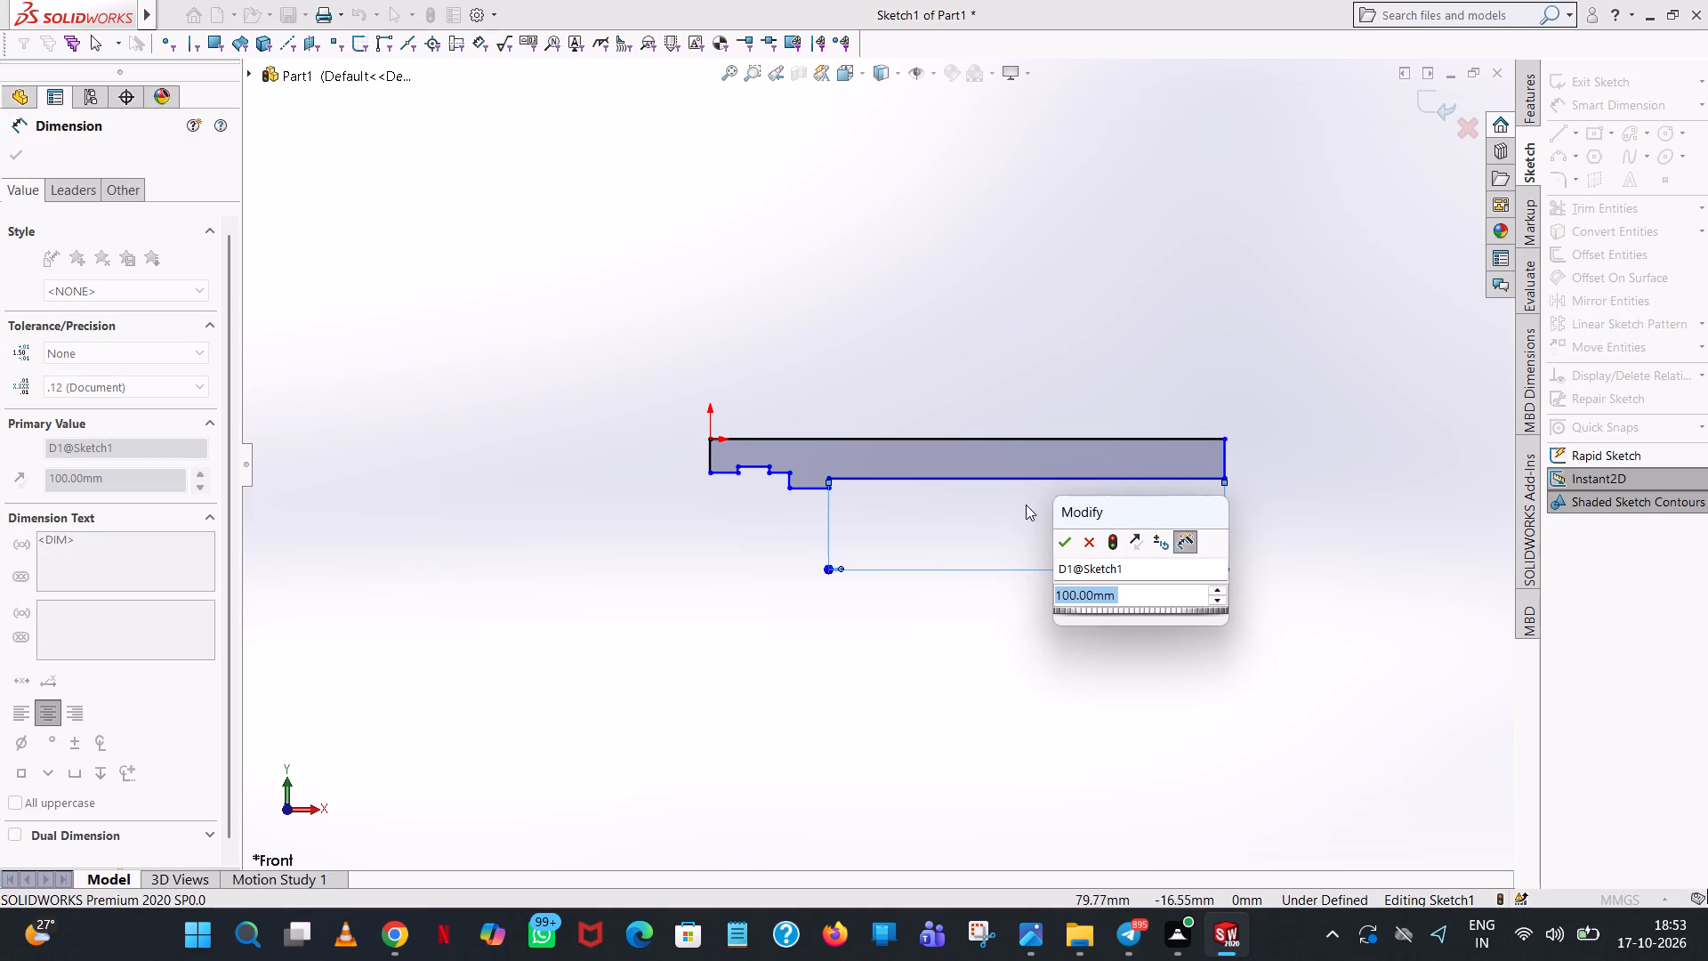
click(1065, 544)
click(1226, 453)
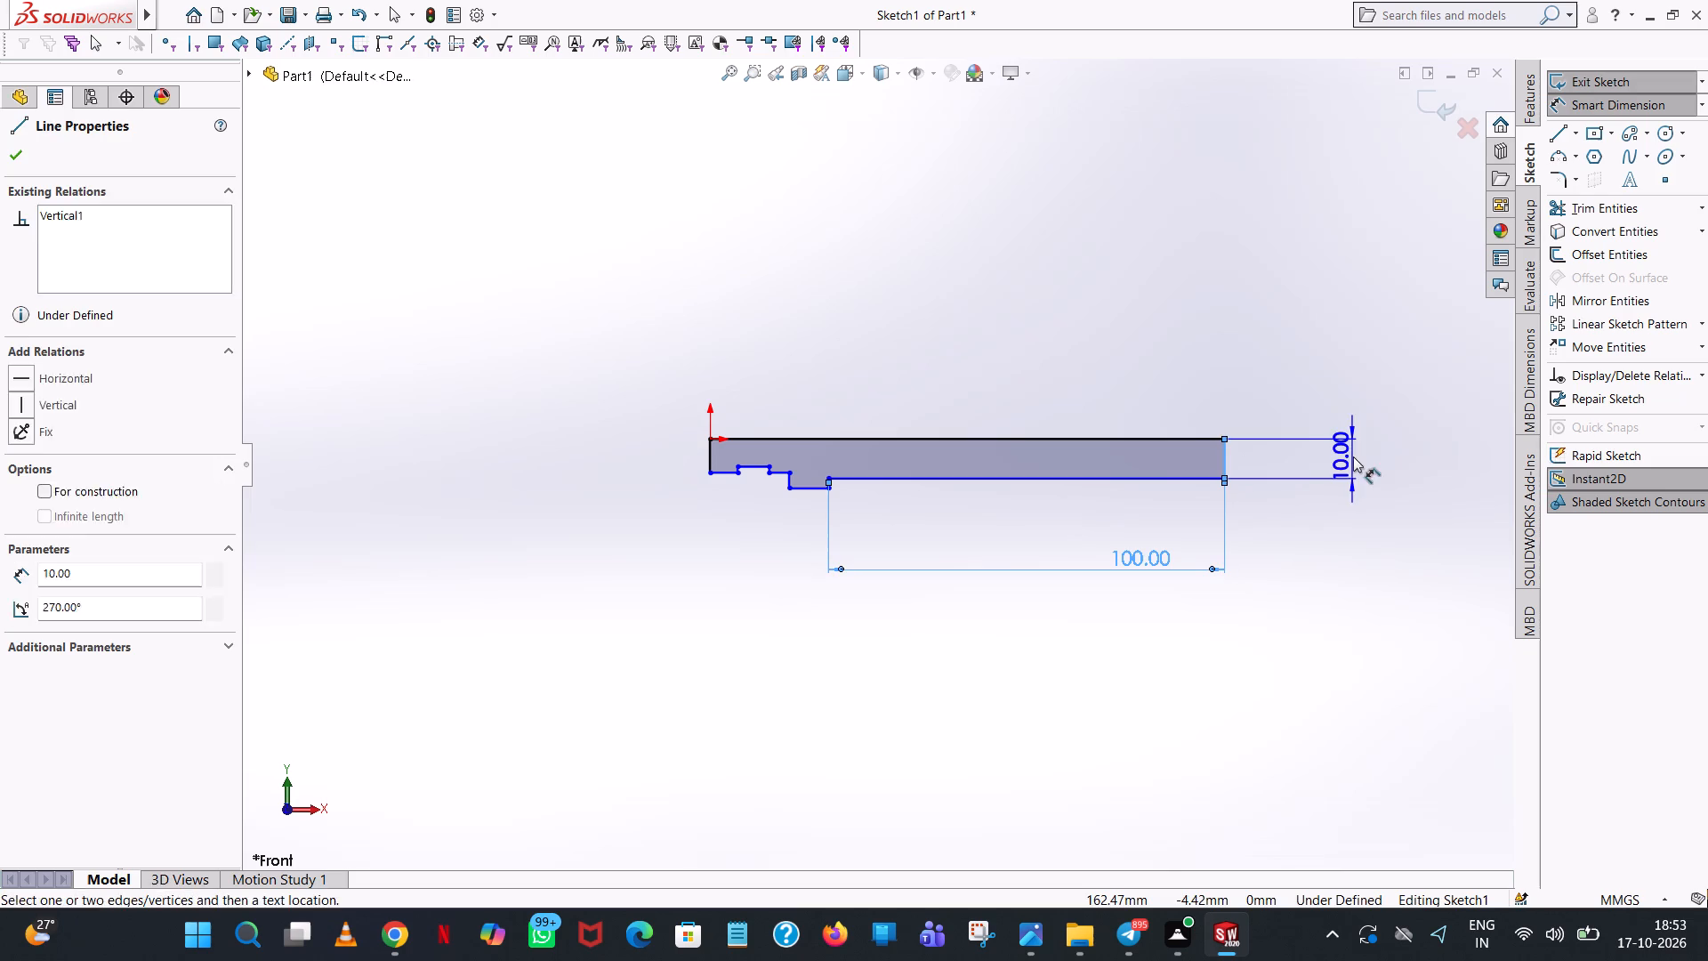
click(1353, 456)
click(1271, 432)
click(1221, 319)
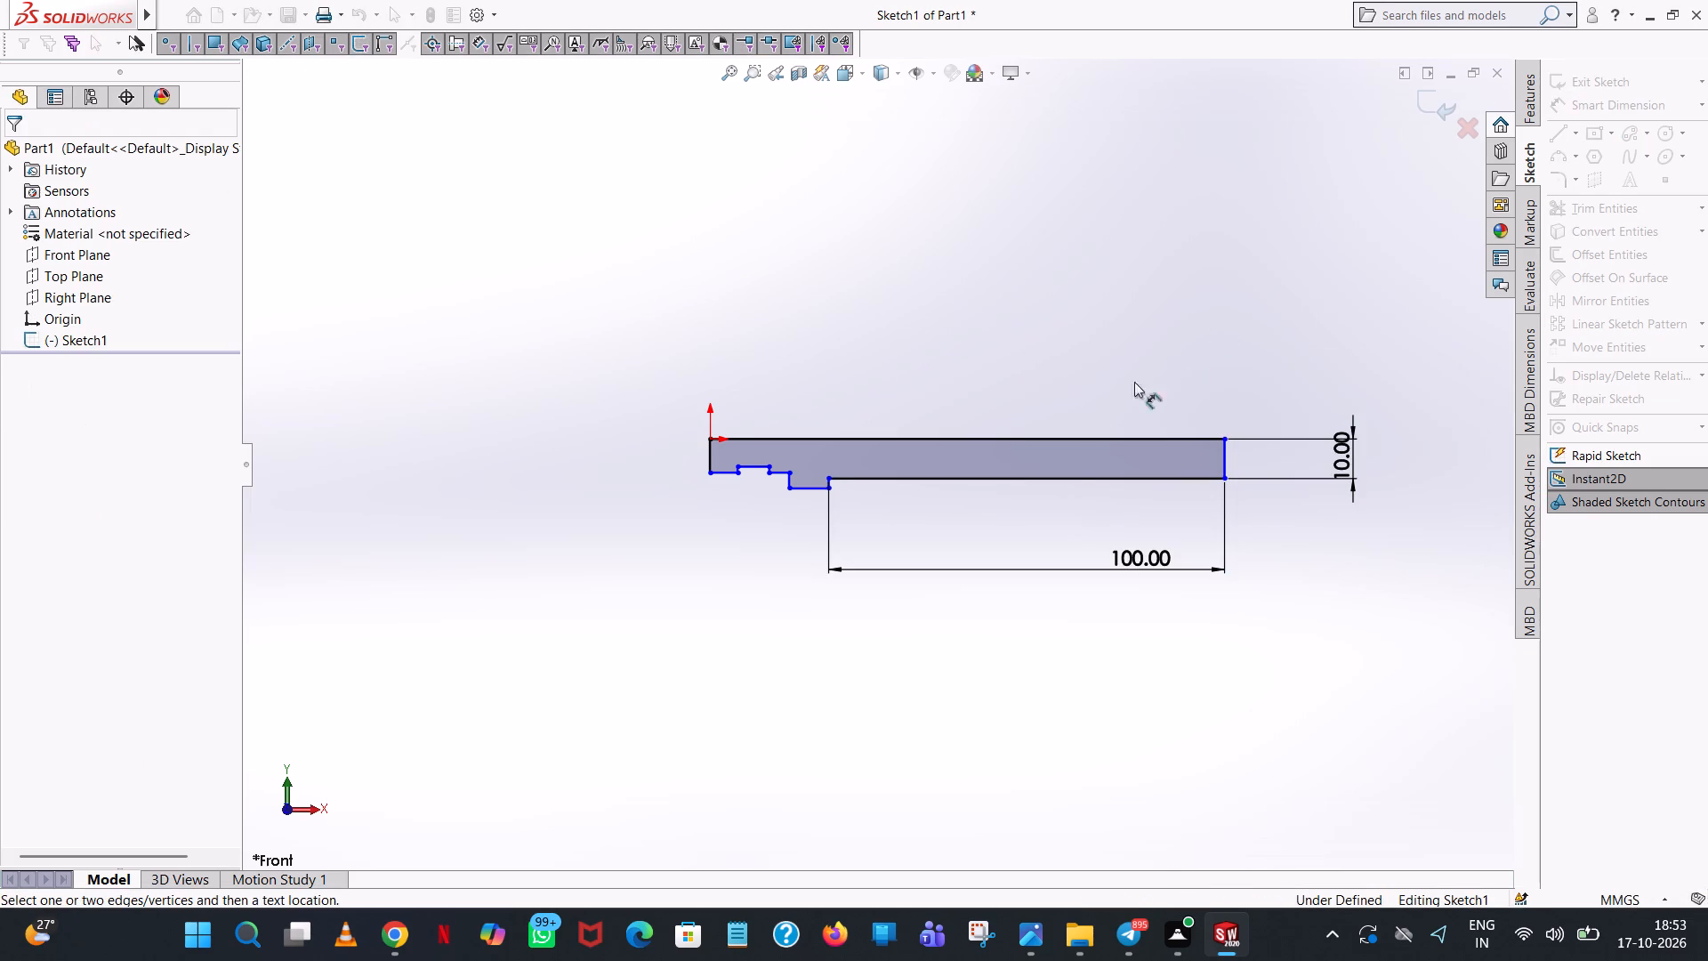
Dimension the profile's overall length between its two vertical end edges, placing the dimension below the profile.
scroll(1094, 455, down, 5)
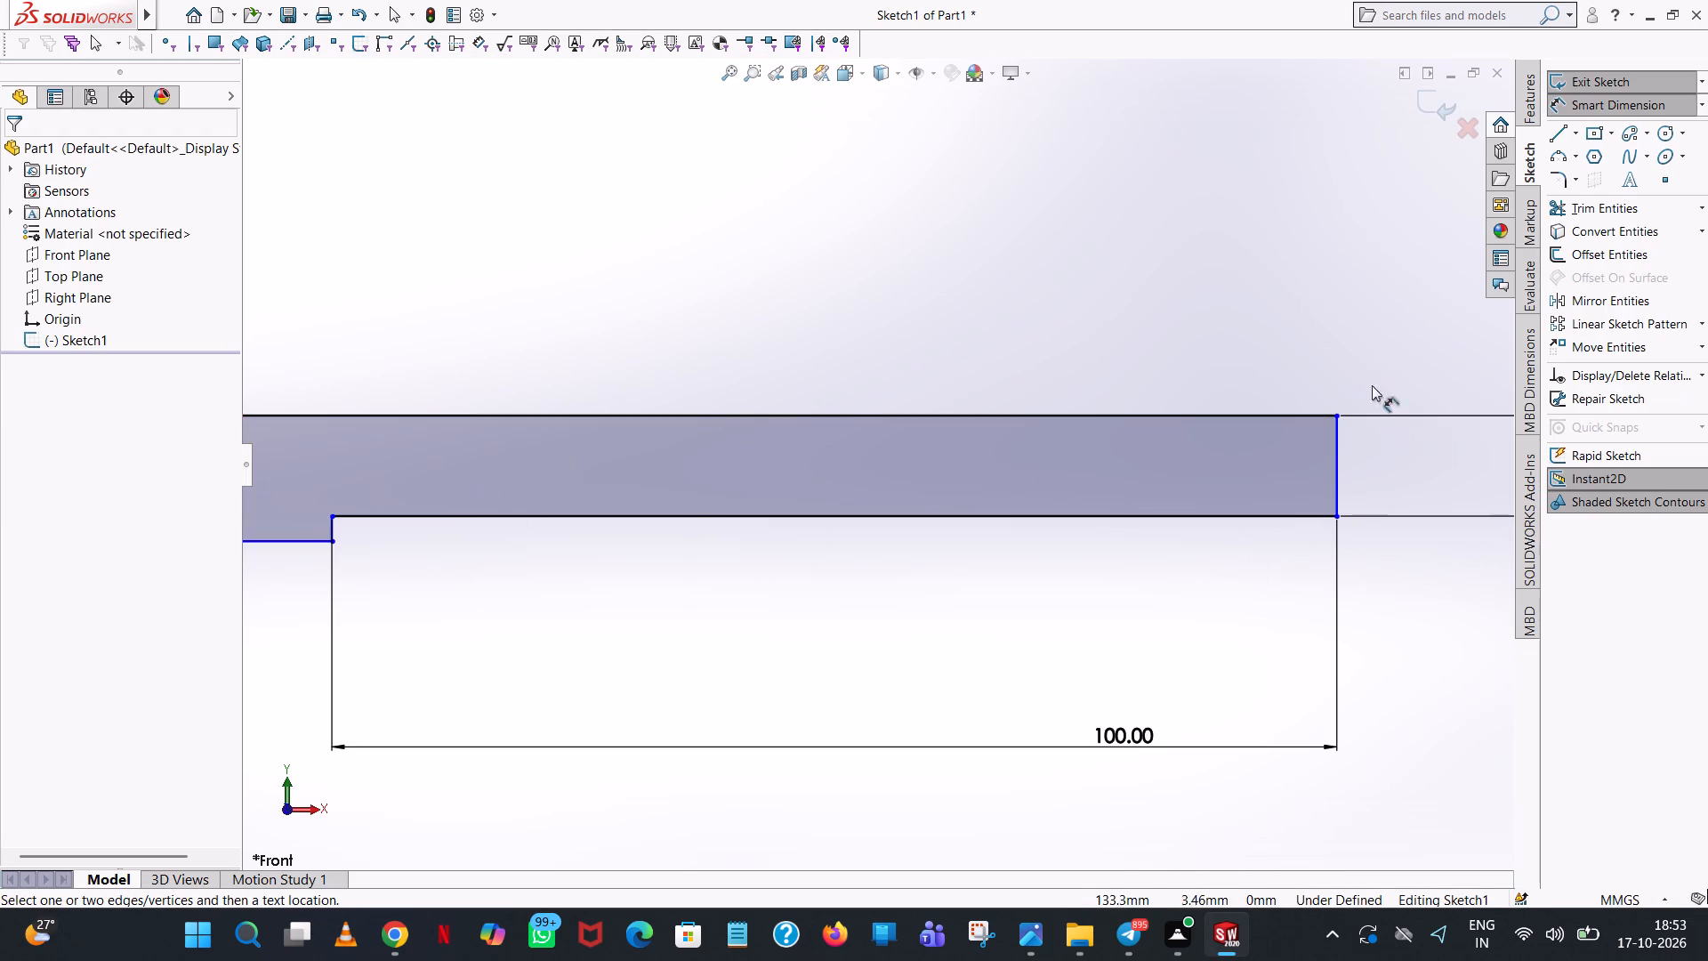
scroll(1335, 449, up, 5)
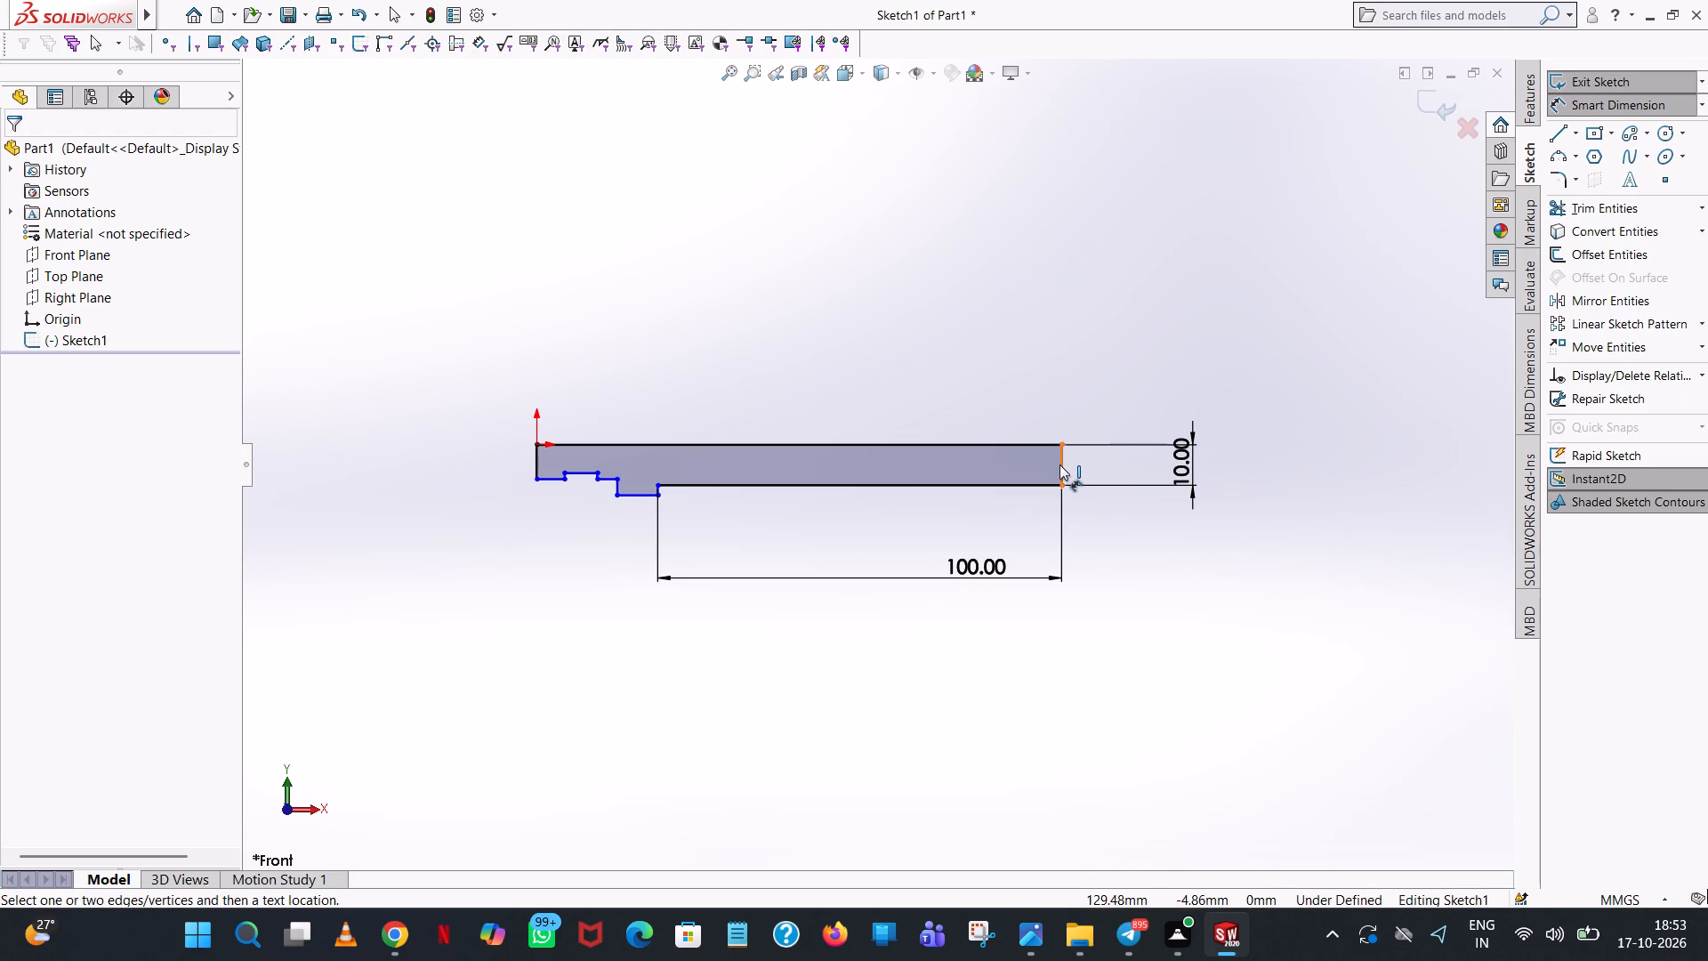
click(1059, 464)
click(533, 470)
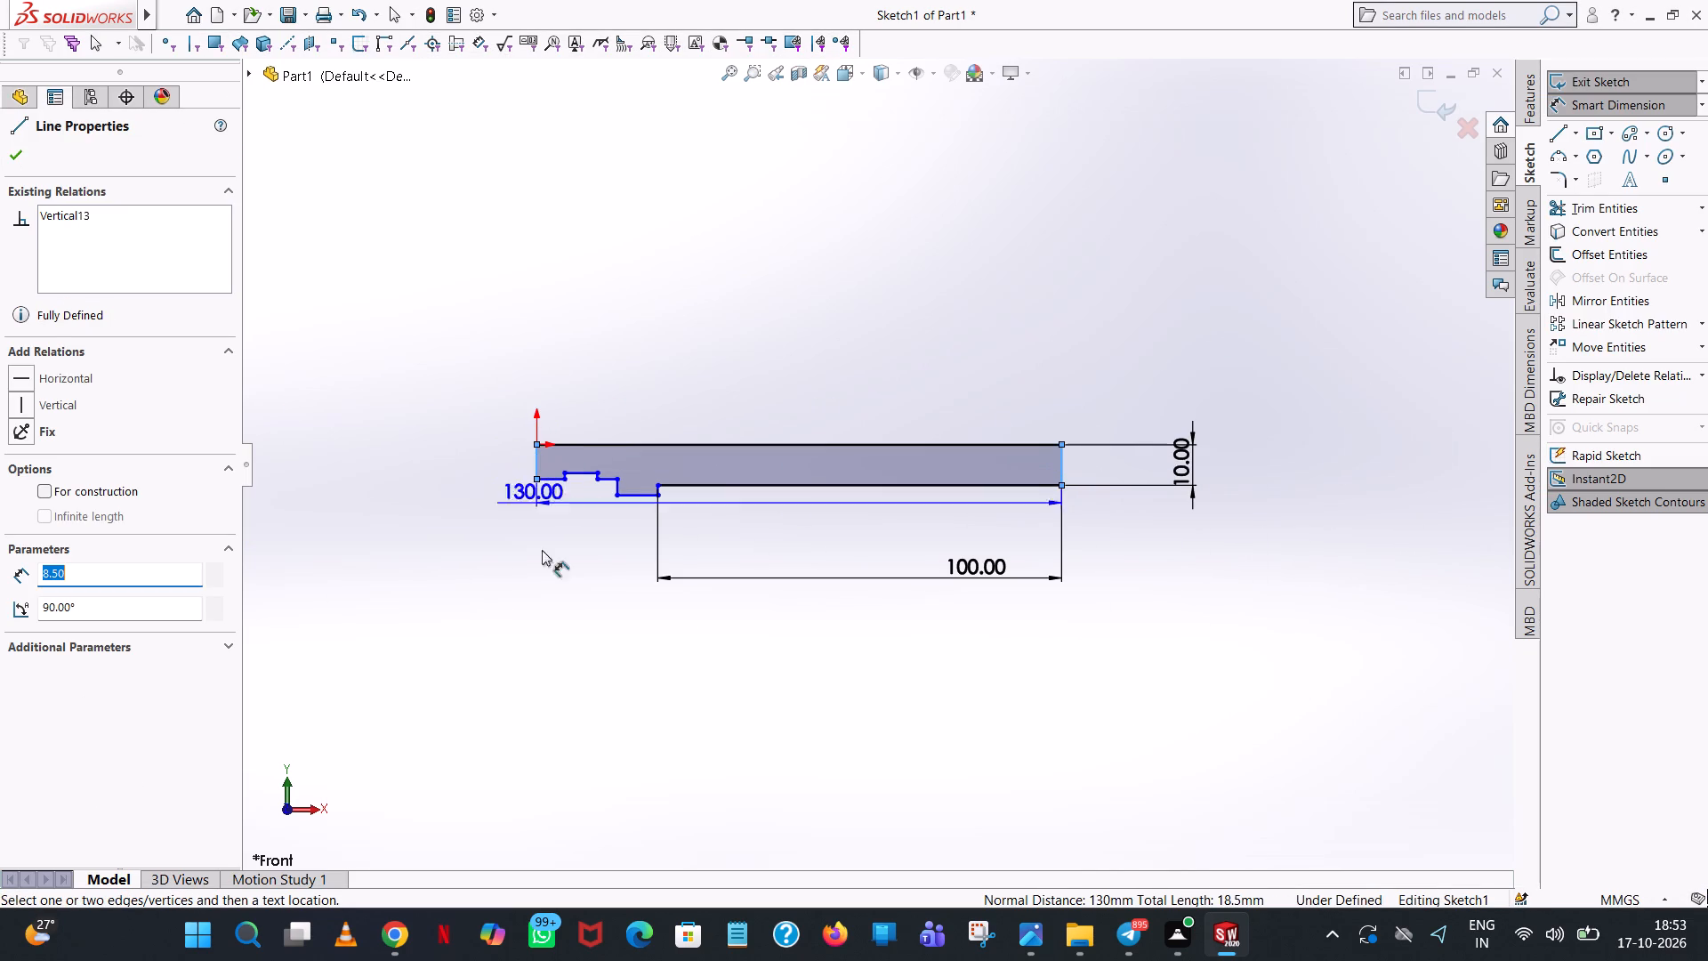
click(562, 646)
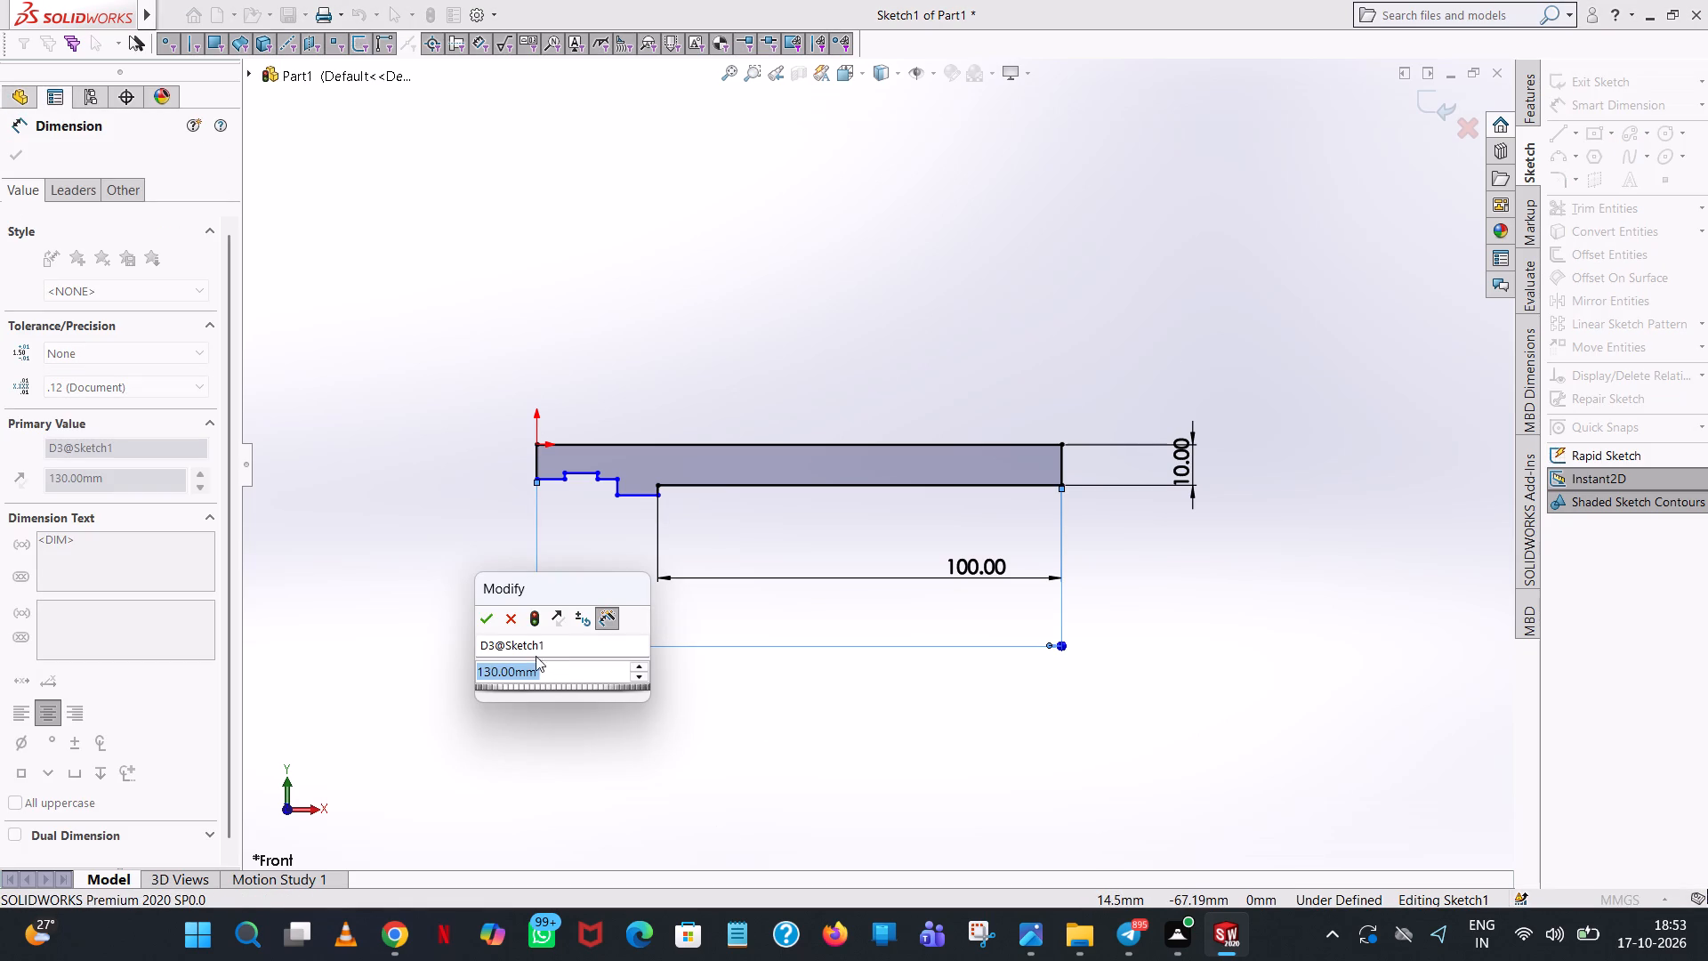
click(481, 622)
click(943, 320)
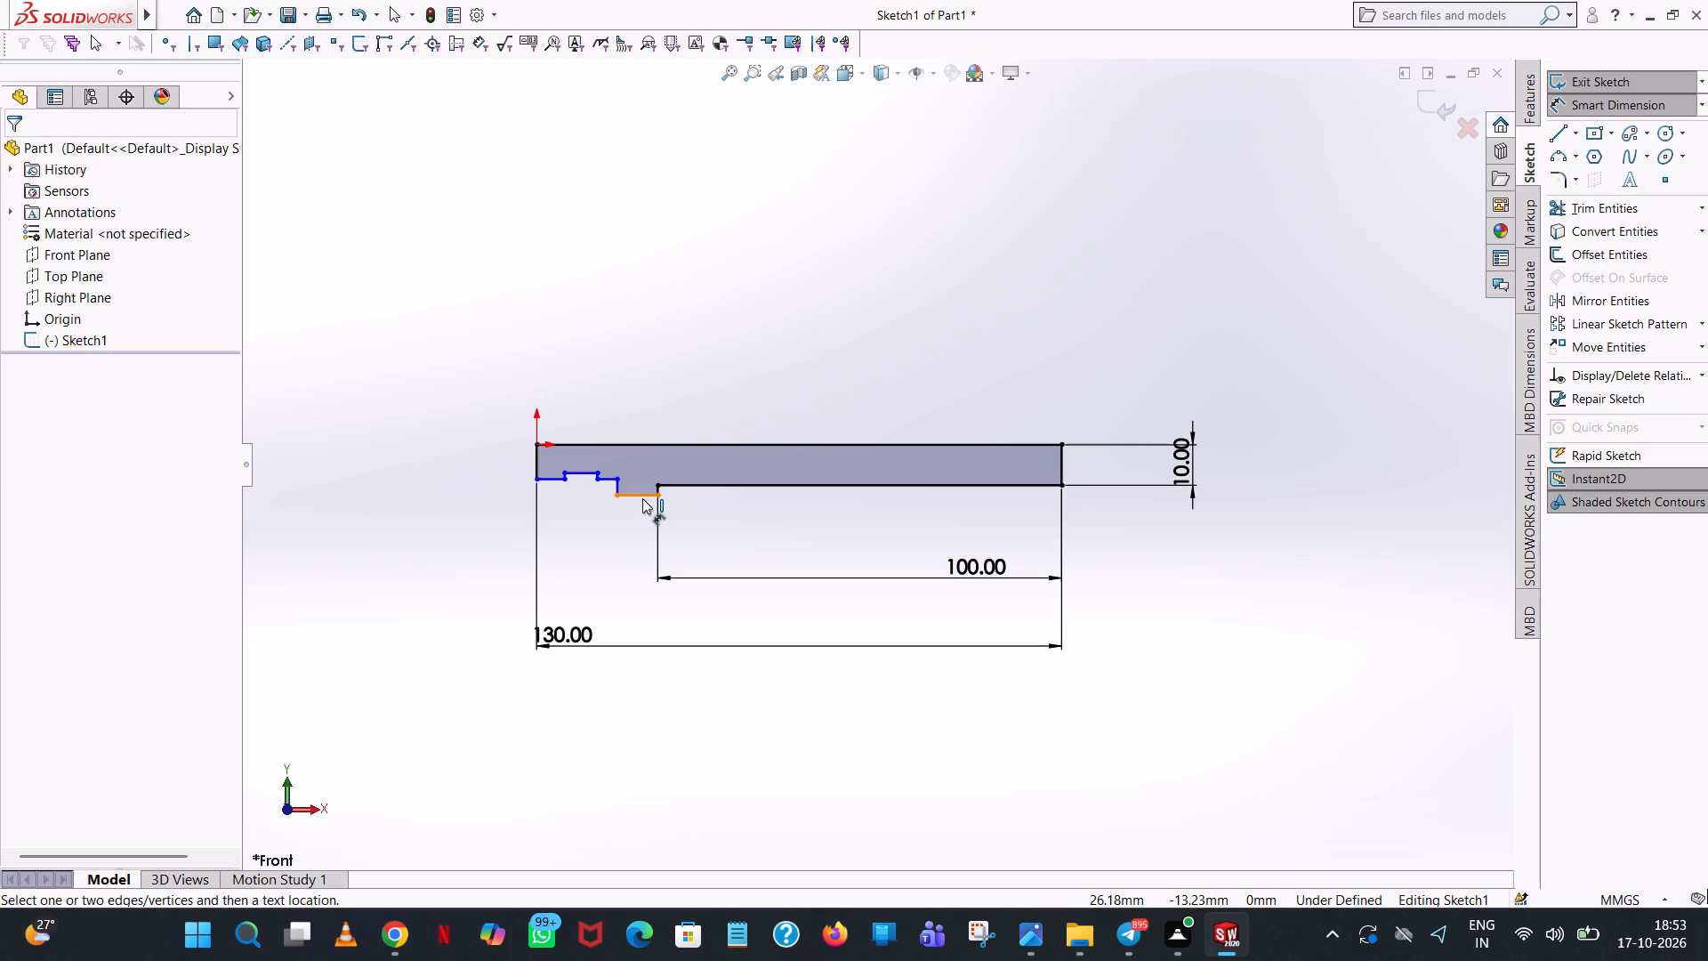
Dimension the width of the lowest step and its depth from the 130 mm line.
click(648, 498)
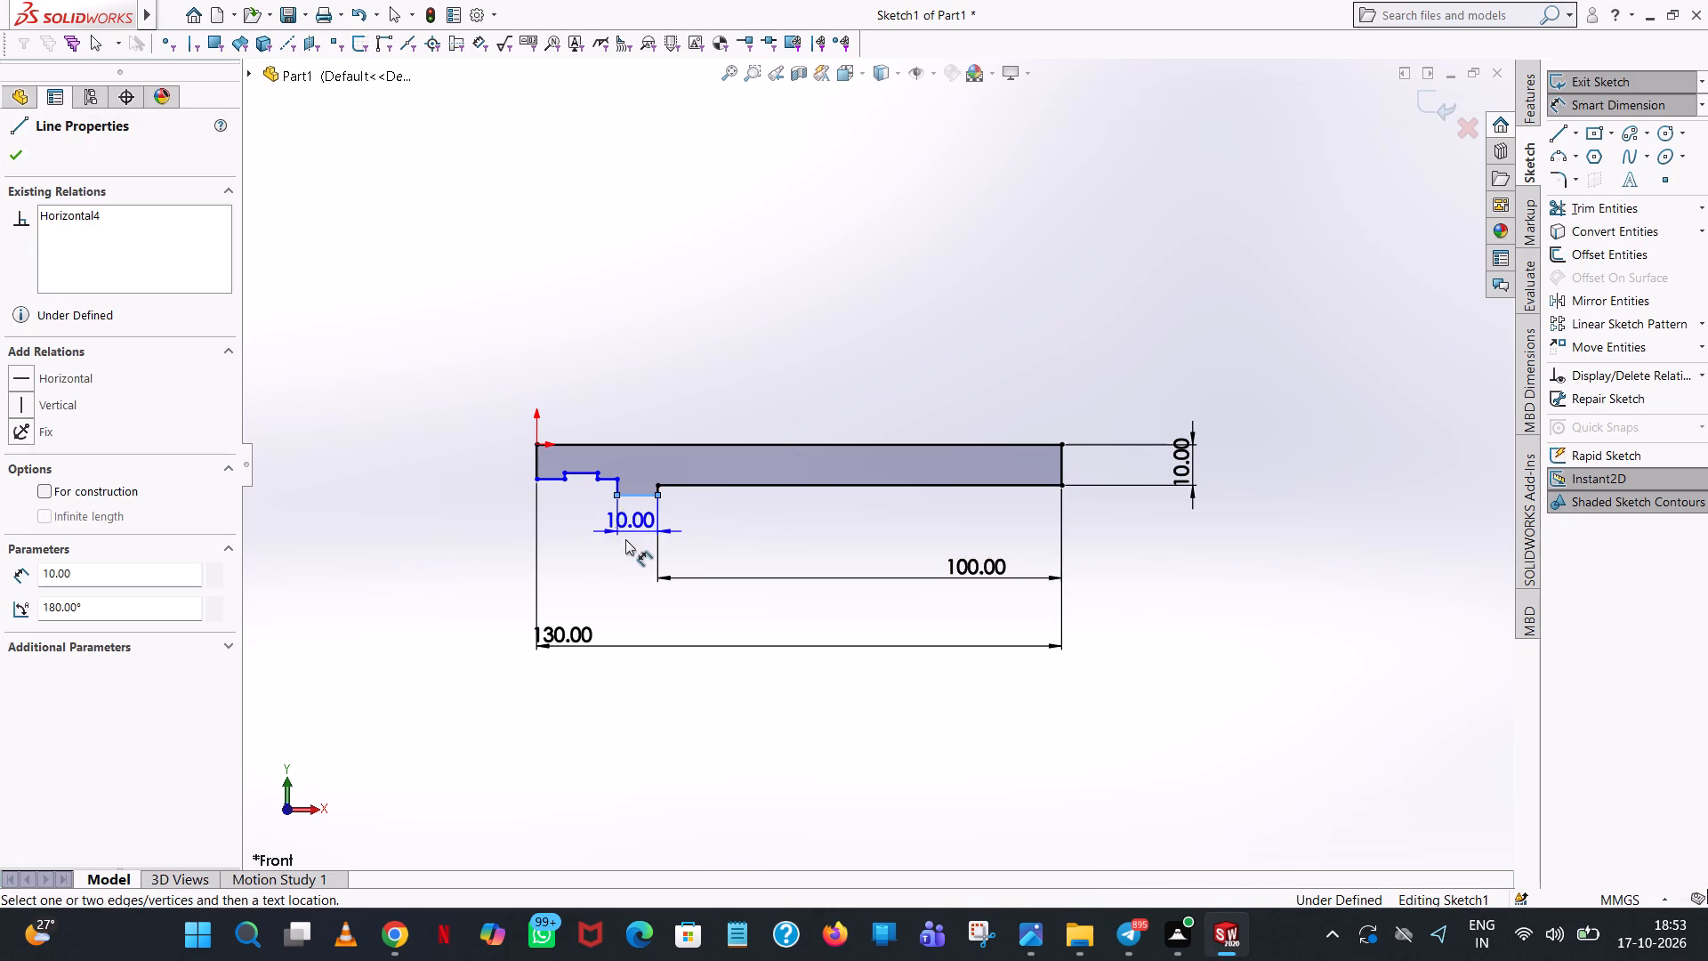
click(623, 542)
click(543, 514)
click(751, 362)
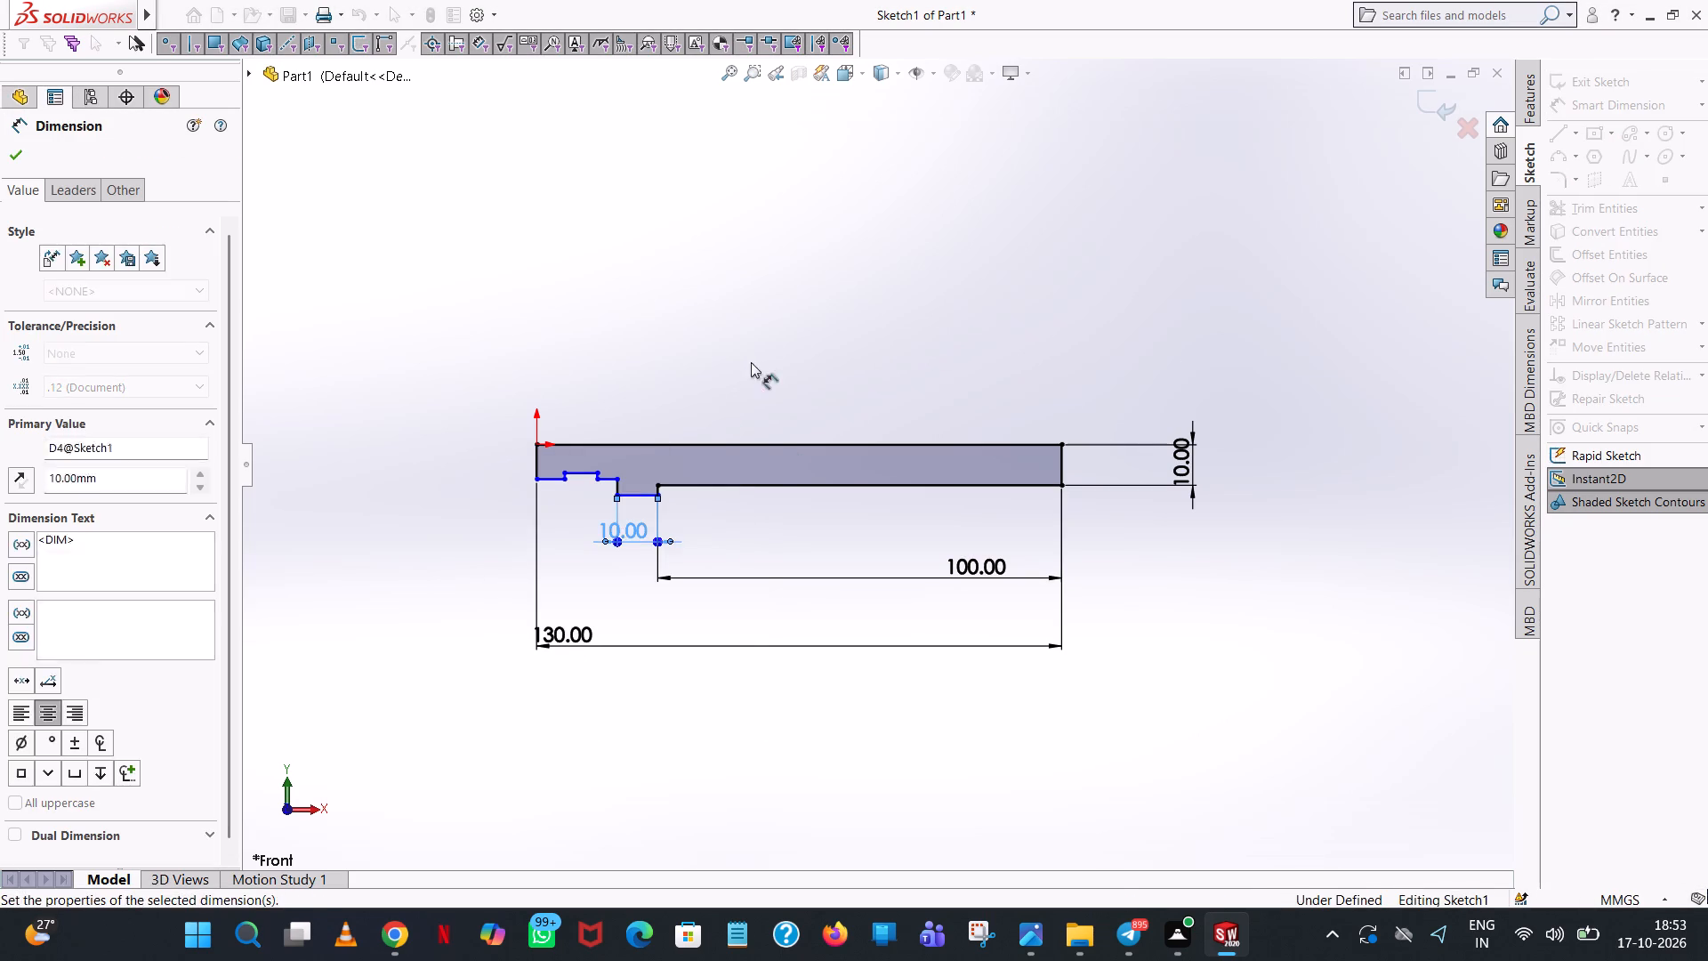
scroll(643, 503, down, 7)
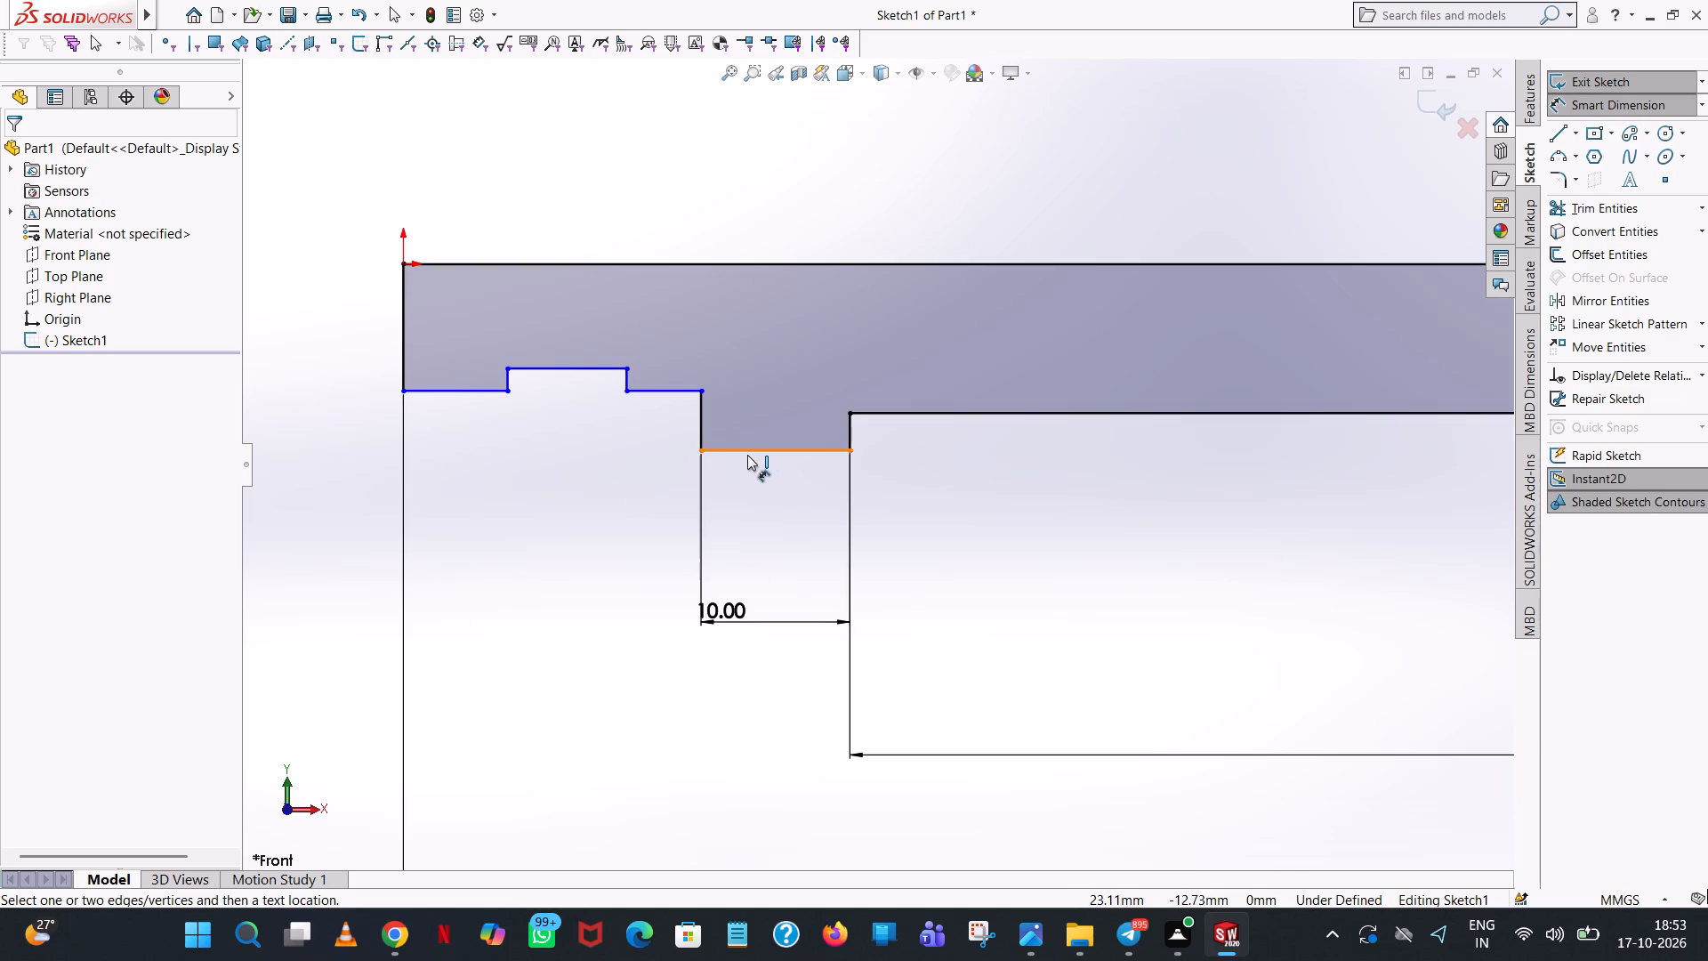
click(747, 455)
click(798, 260)
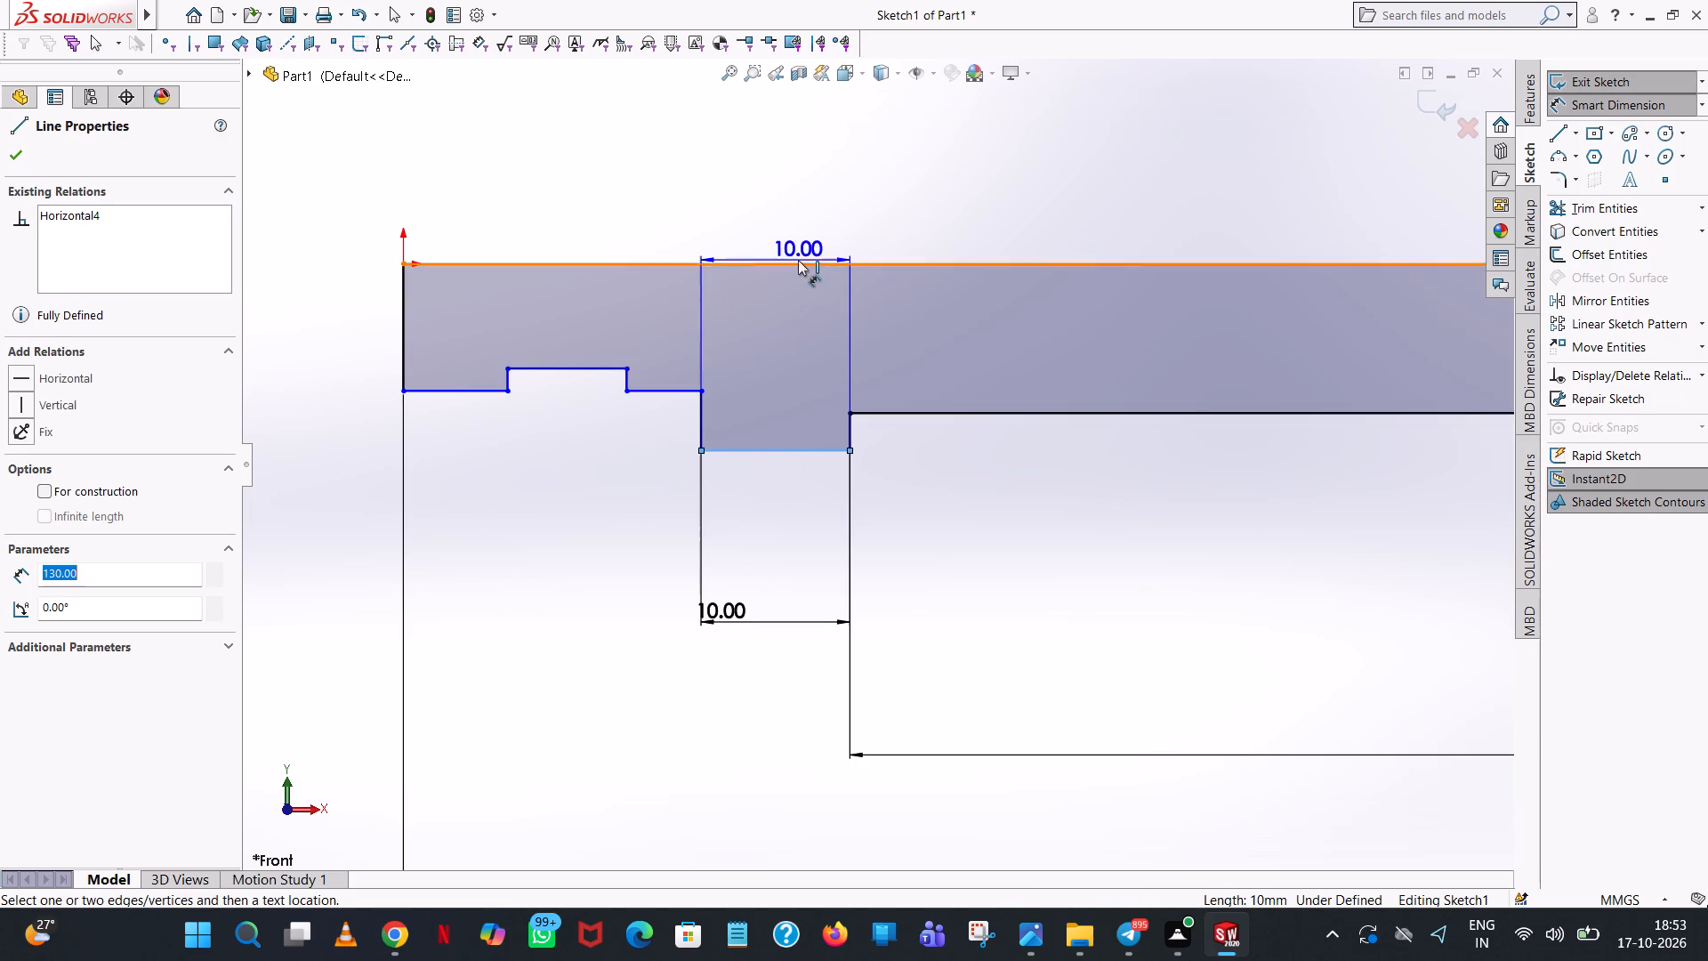
click(309, 359)
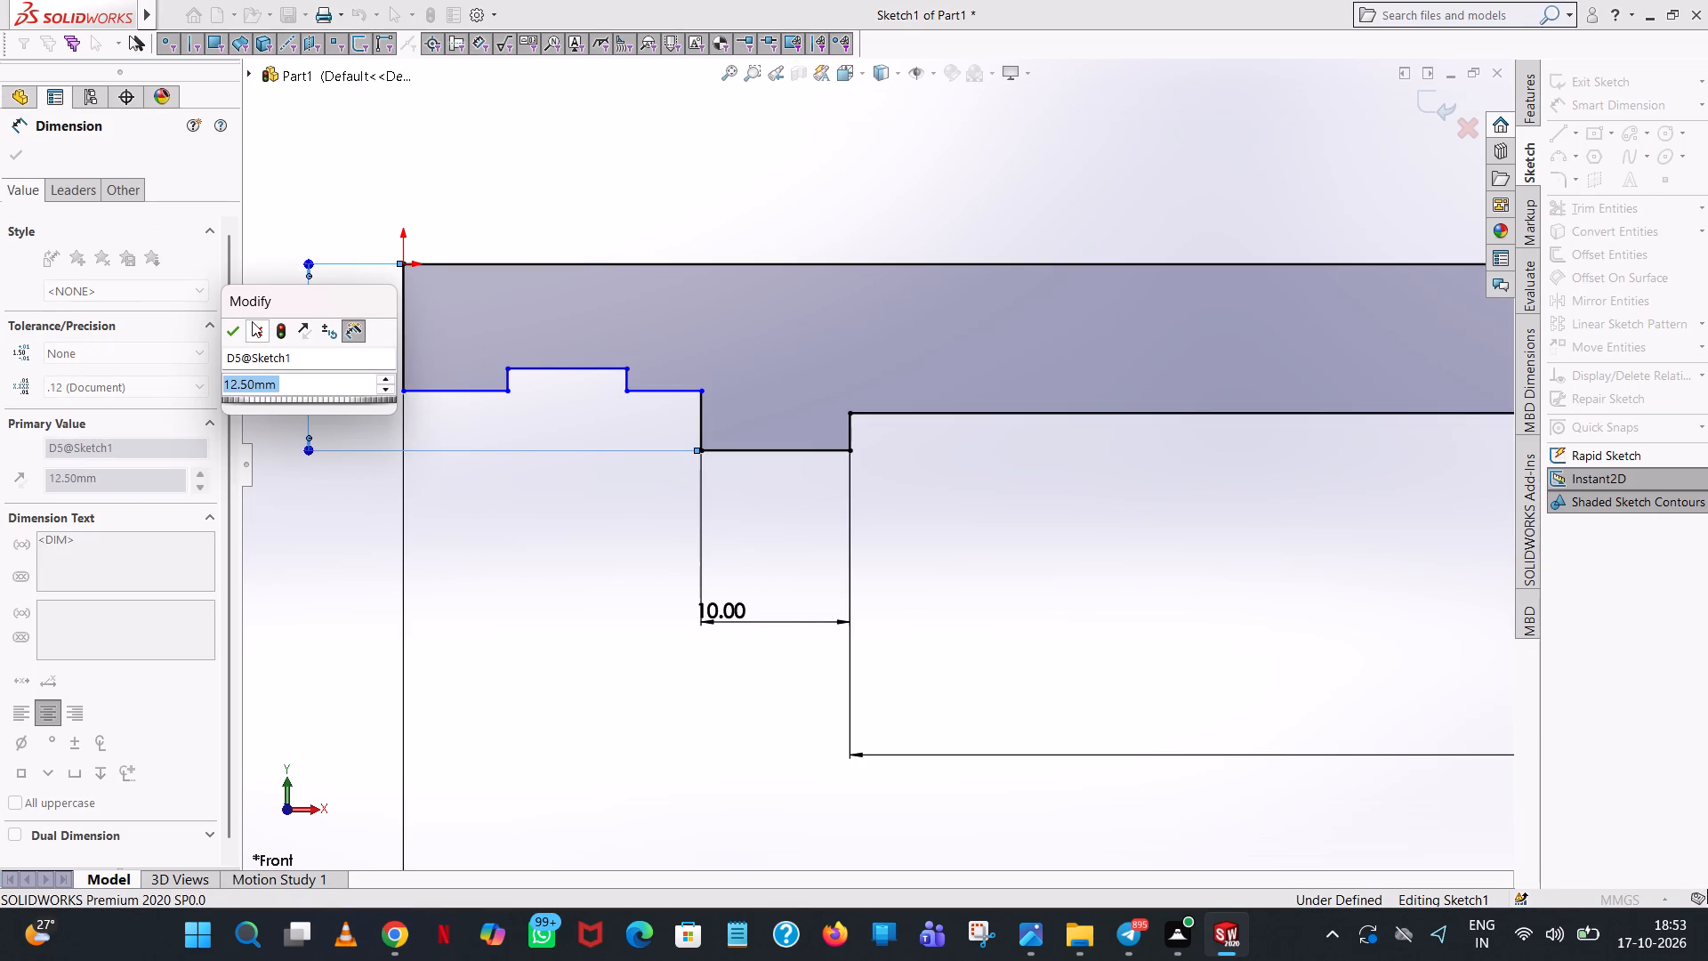
click(232, 337)
click(716, 201)
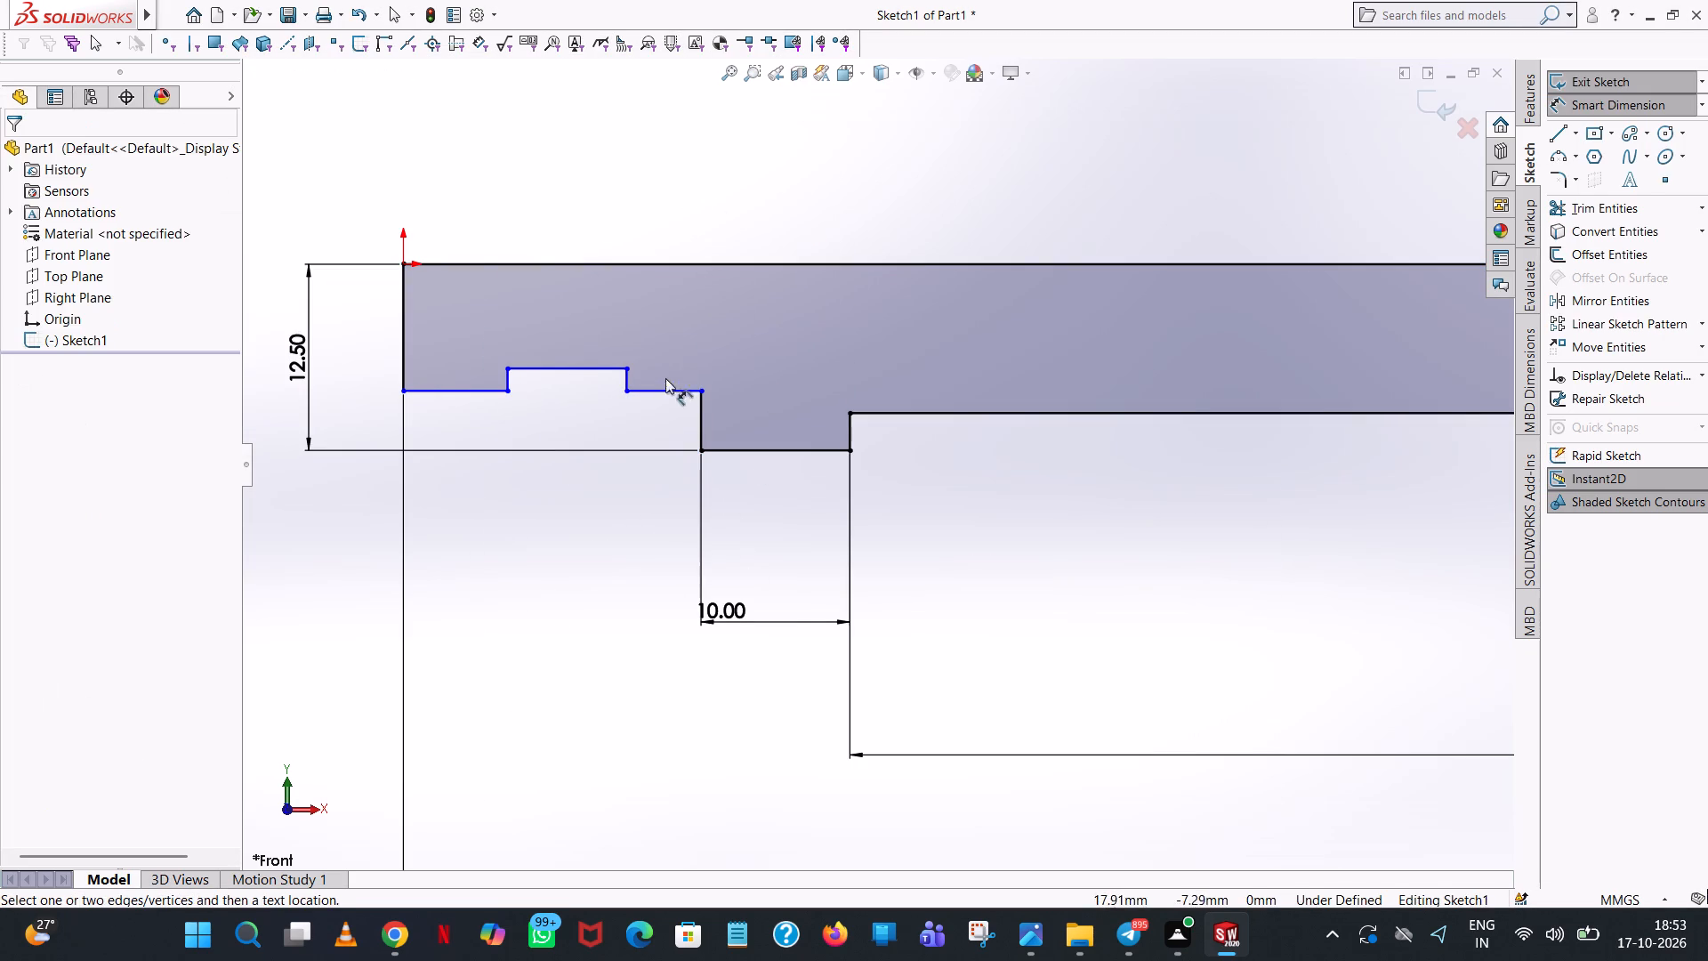
Dimension the depth of the short horizontal edge beside the lowest step from the 130 mm line.
click(658, 393)
click(695, 262)
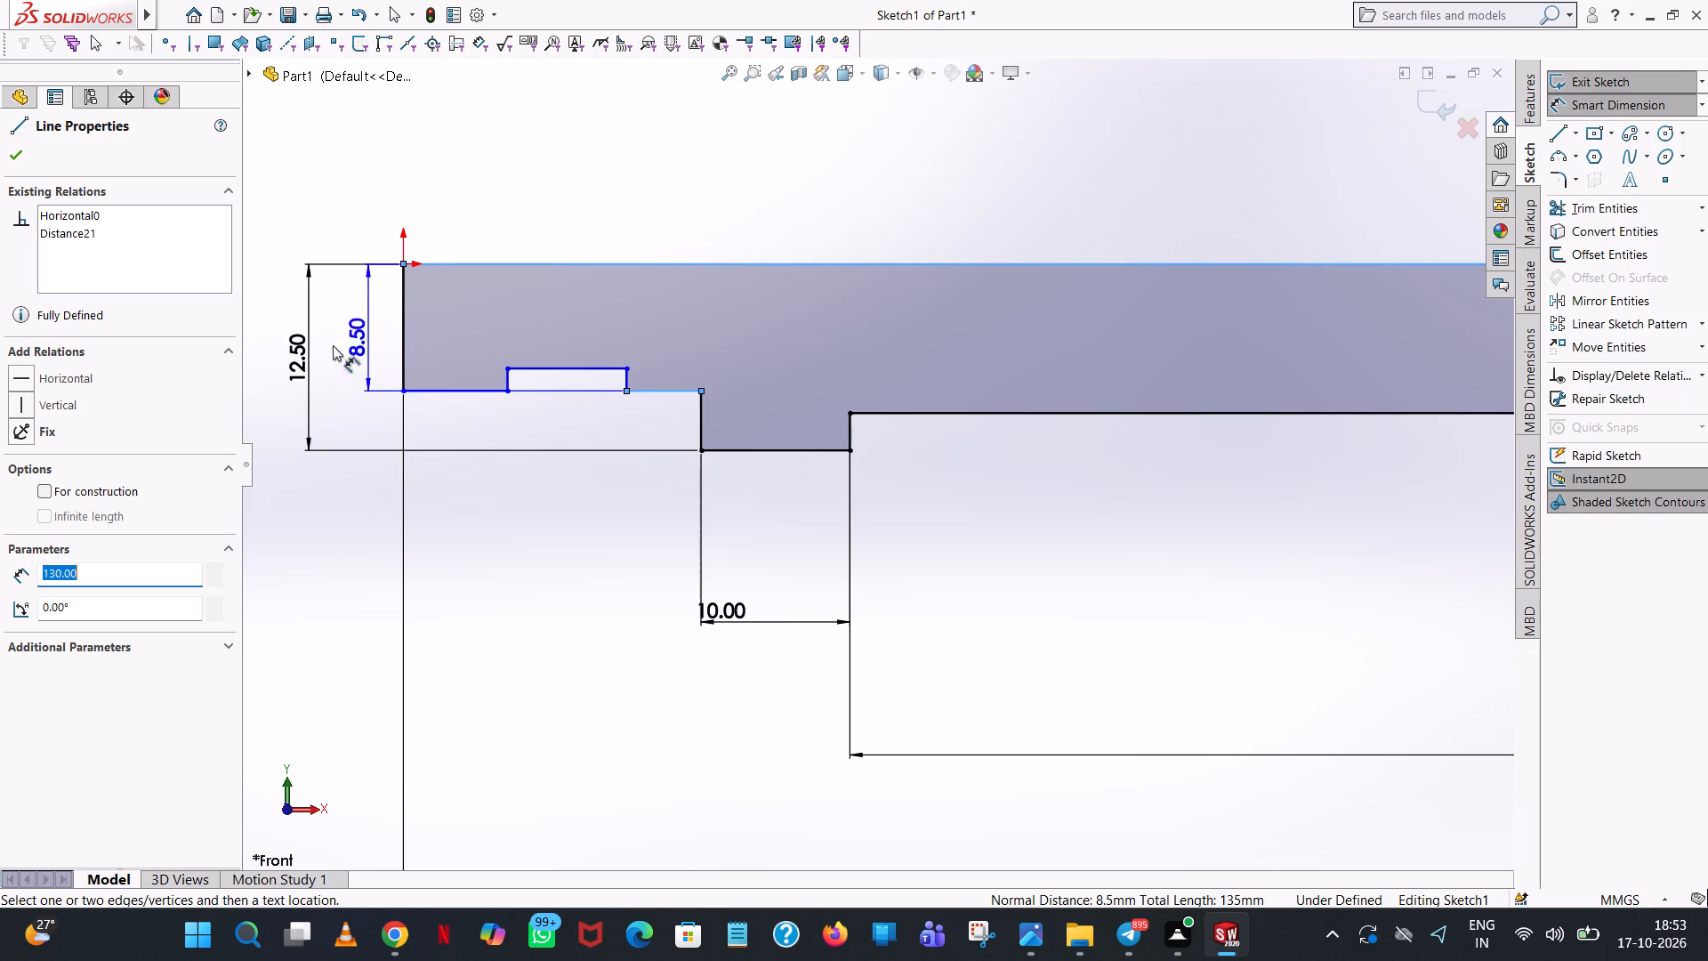
click(330, 341)
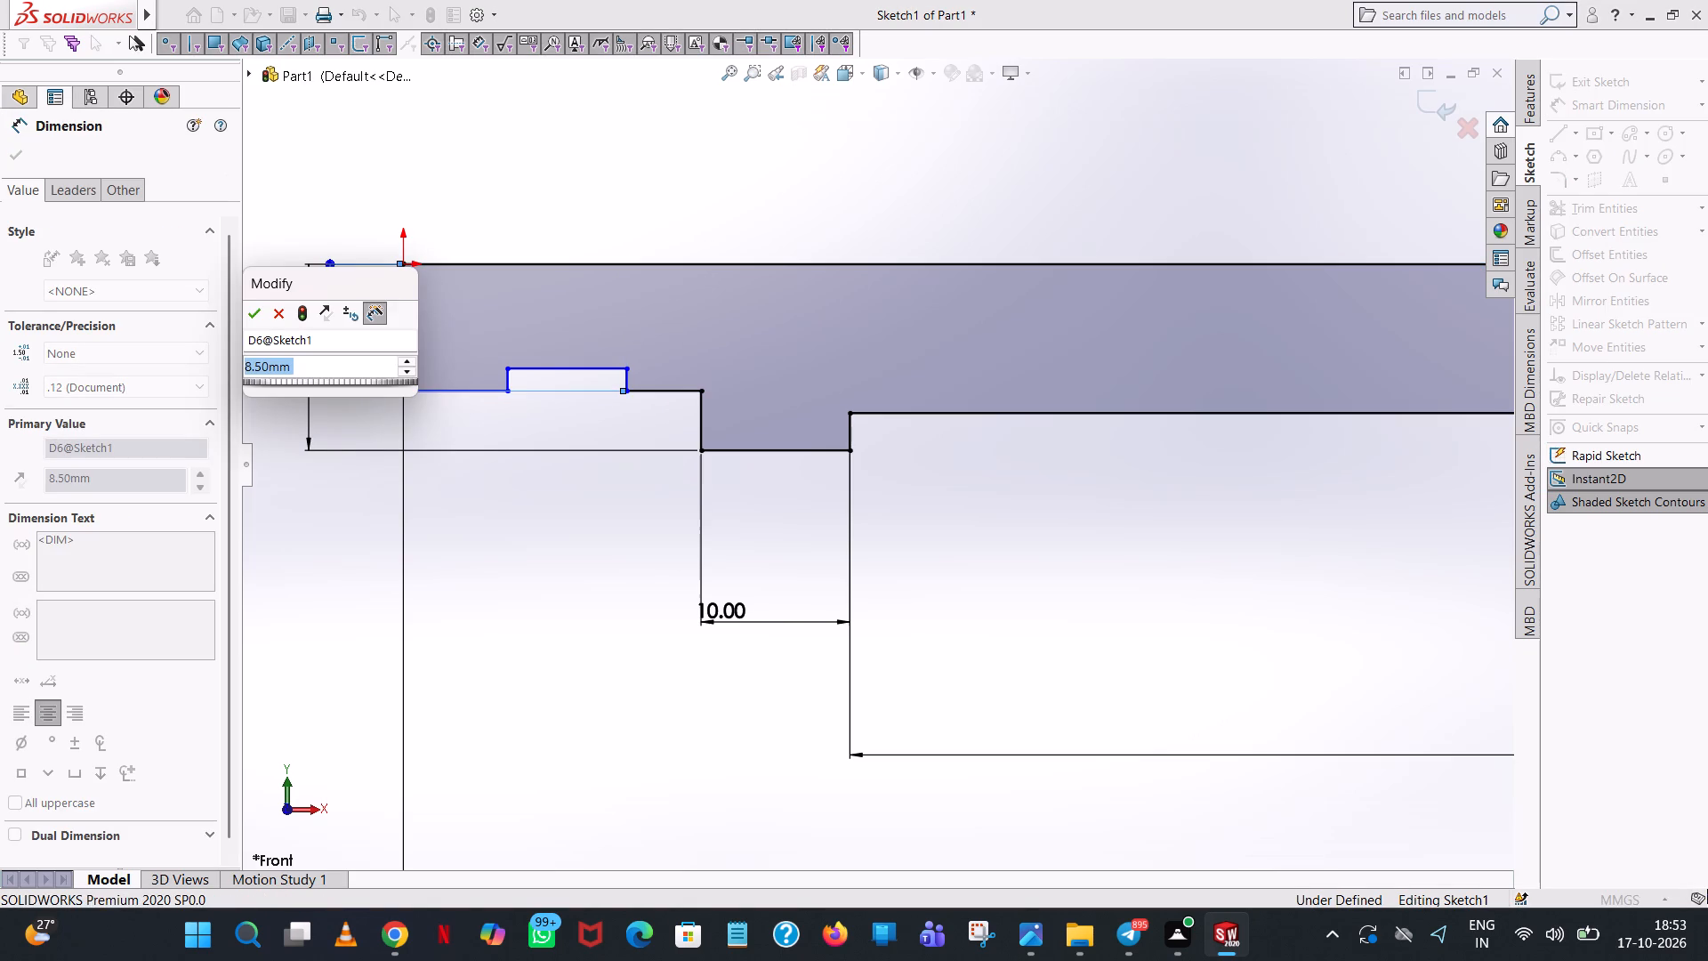
click(261, 314)
click(712, 152)
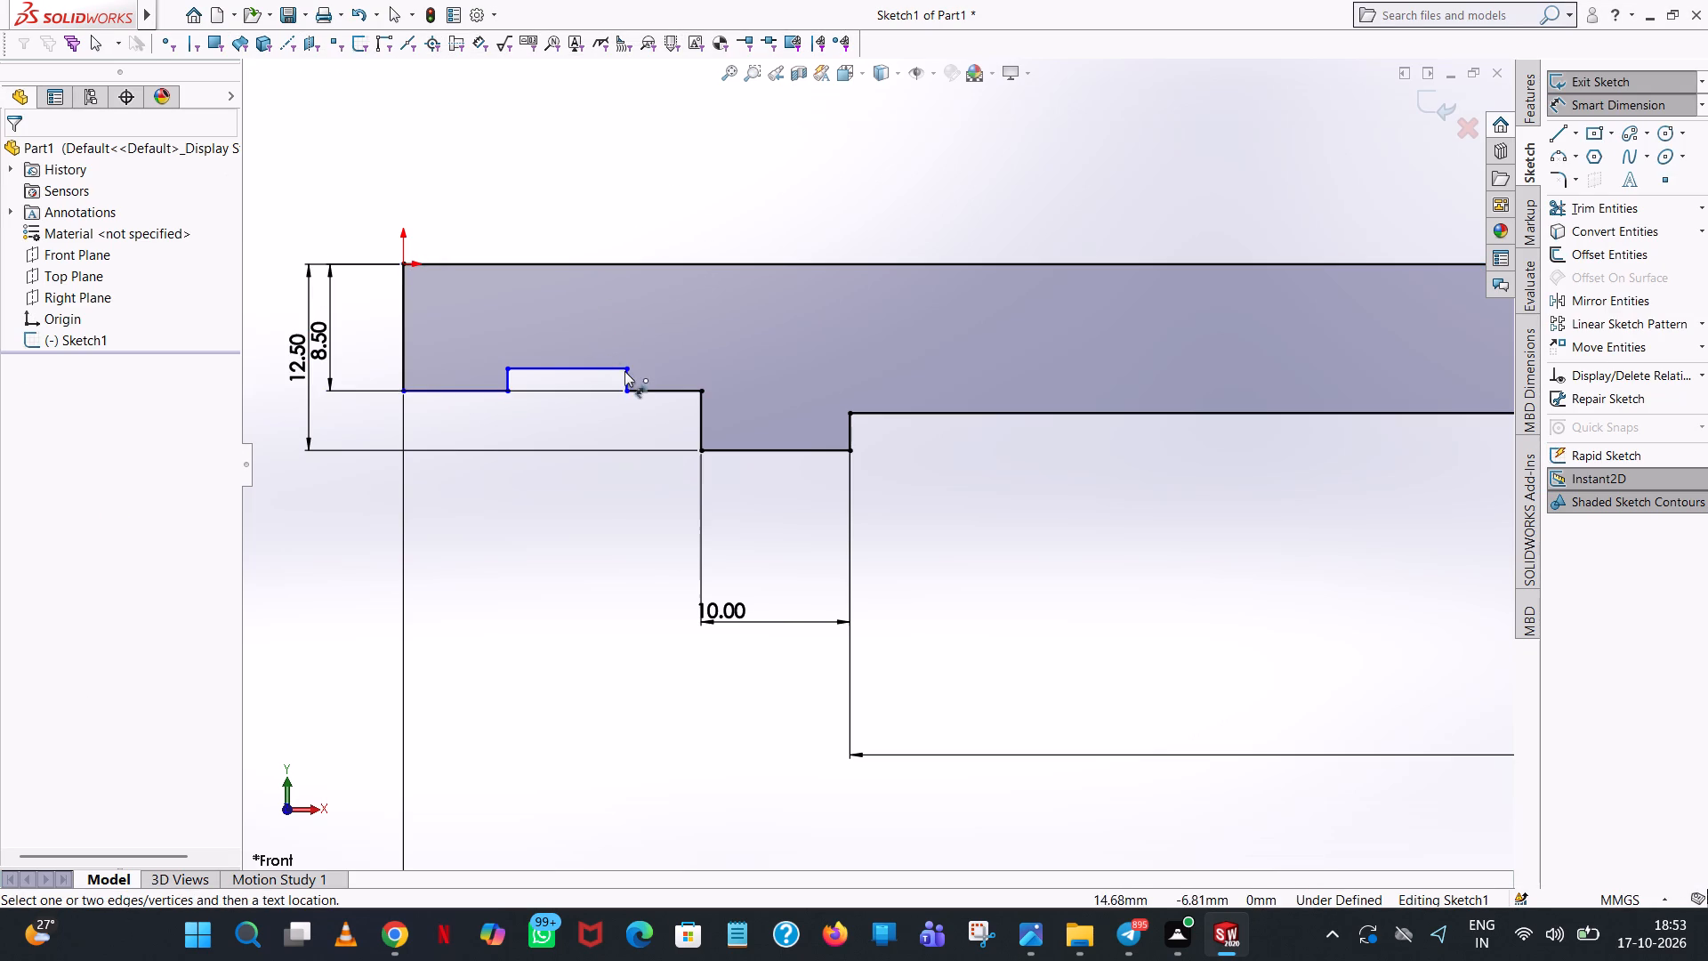
Dimension the horizontal distance from the groove's vertical edge nearest the lowest step to that step's far vertical edge.
scroll(629, 376, down, 7)
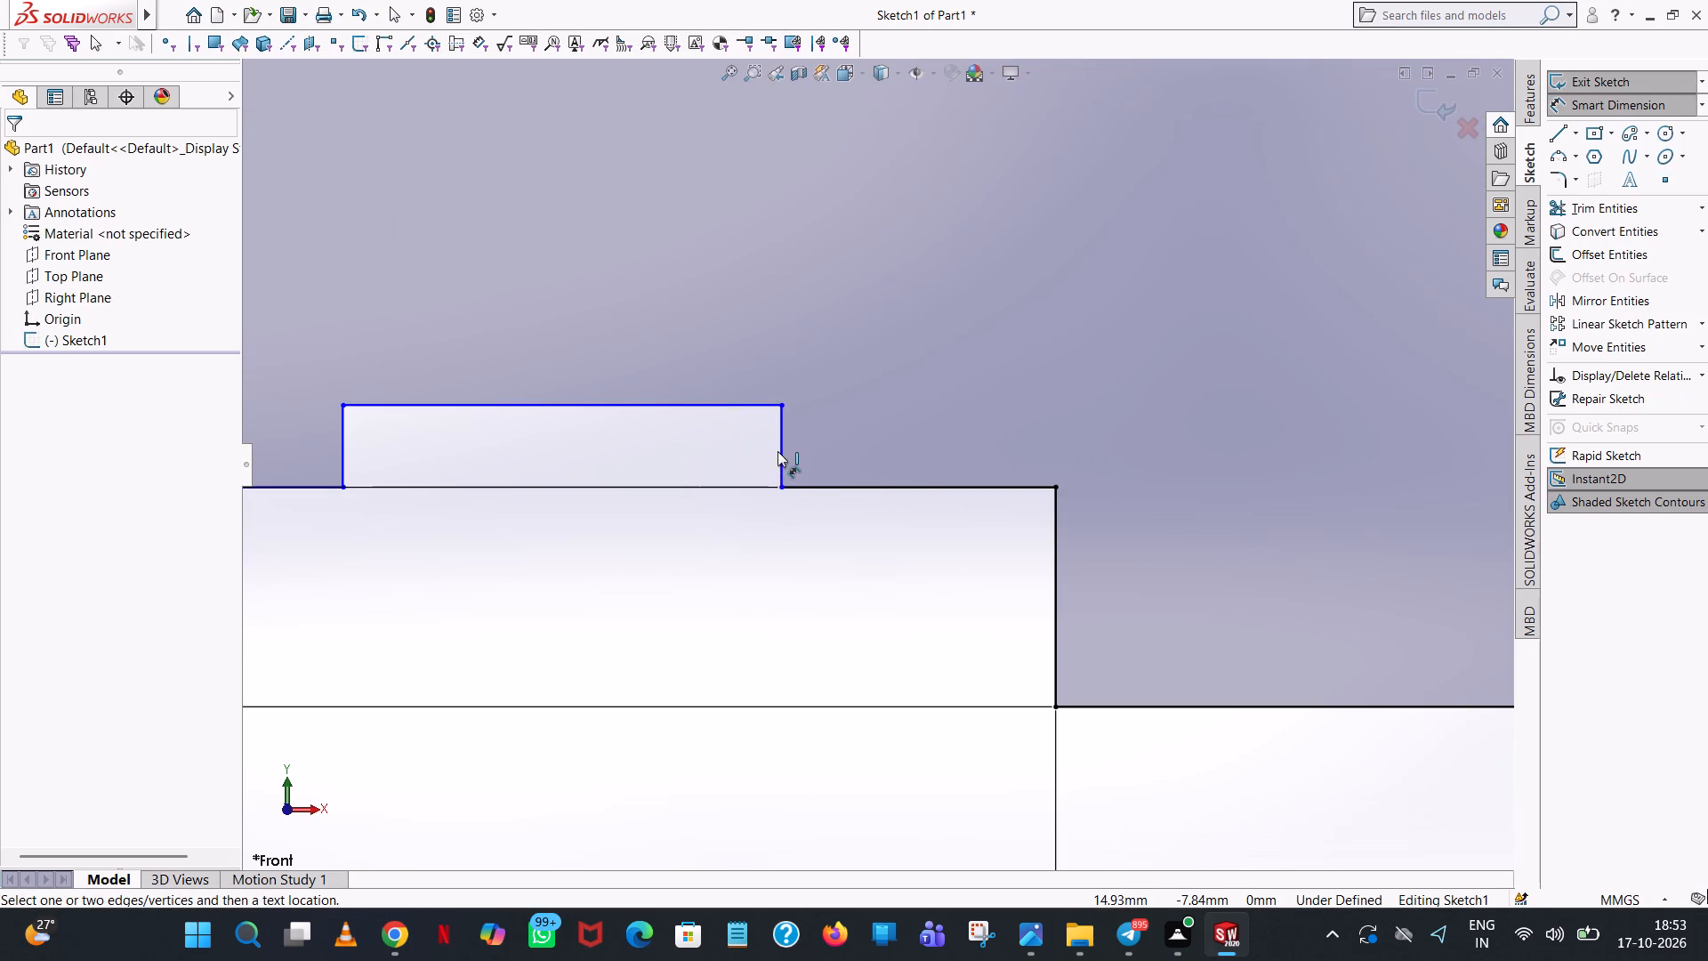
click(777, 451)
scroll(882, 424, up, 8)
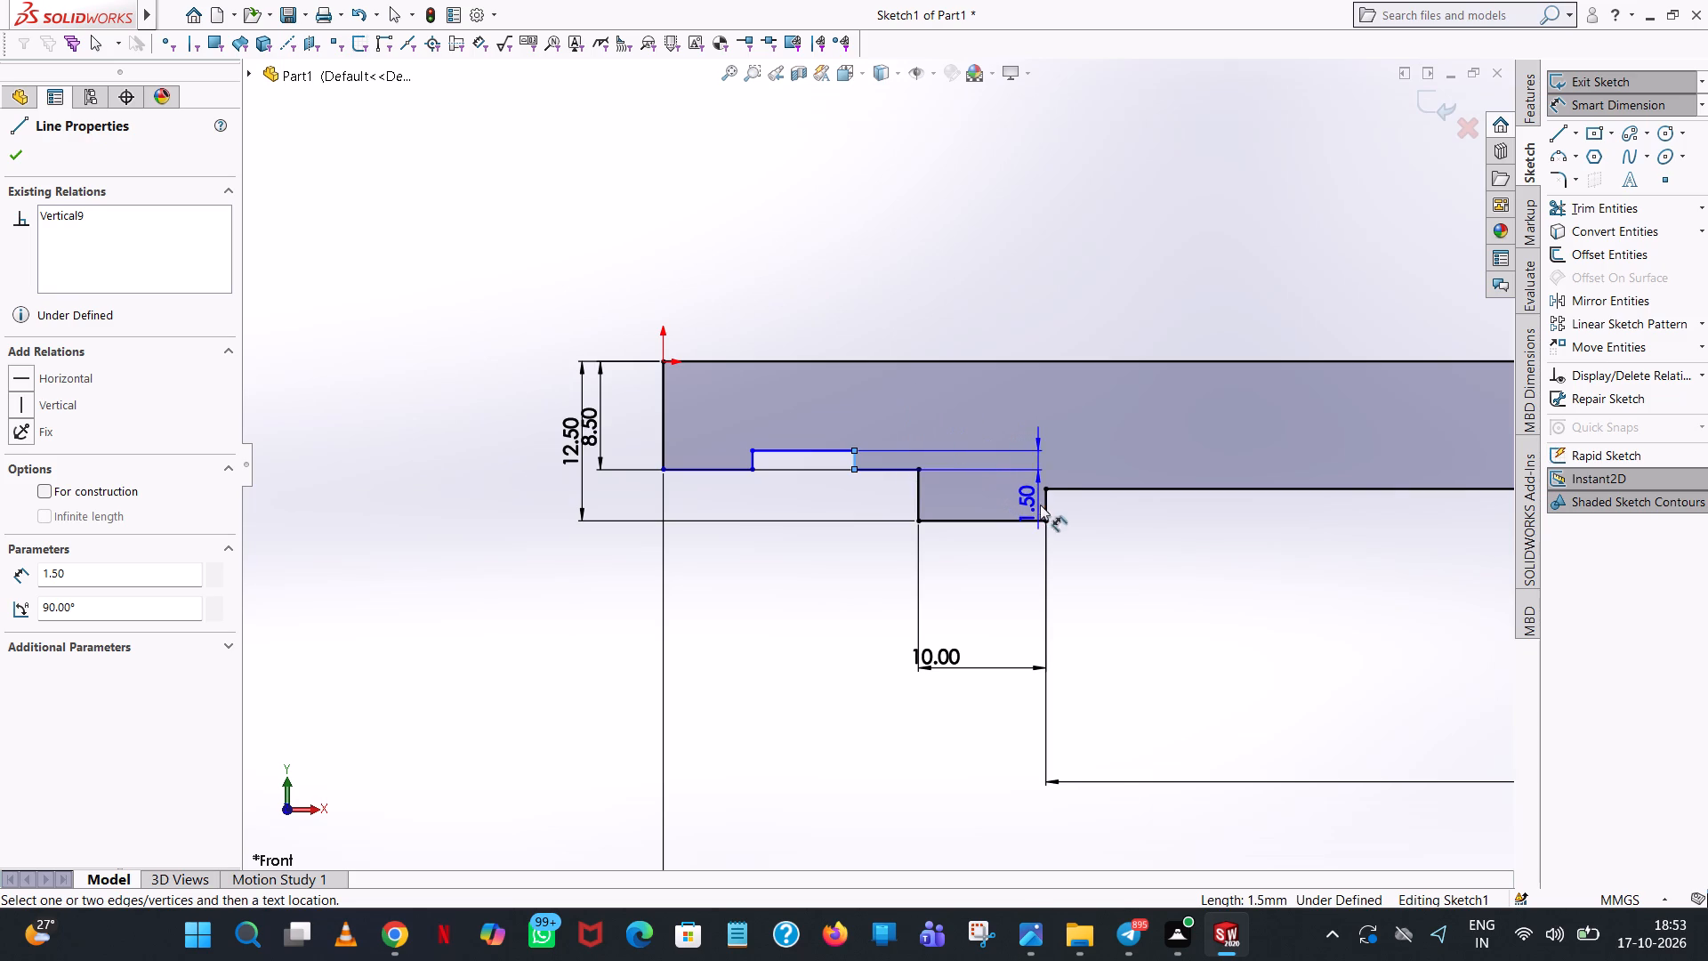
click(1043, 506)
click(972, 622)
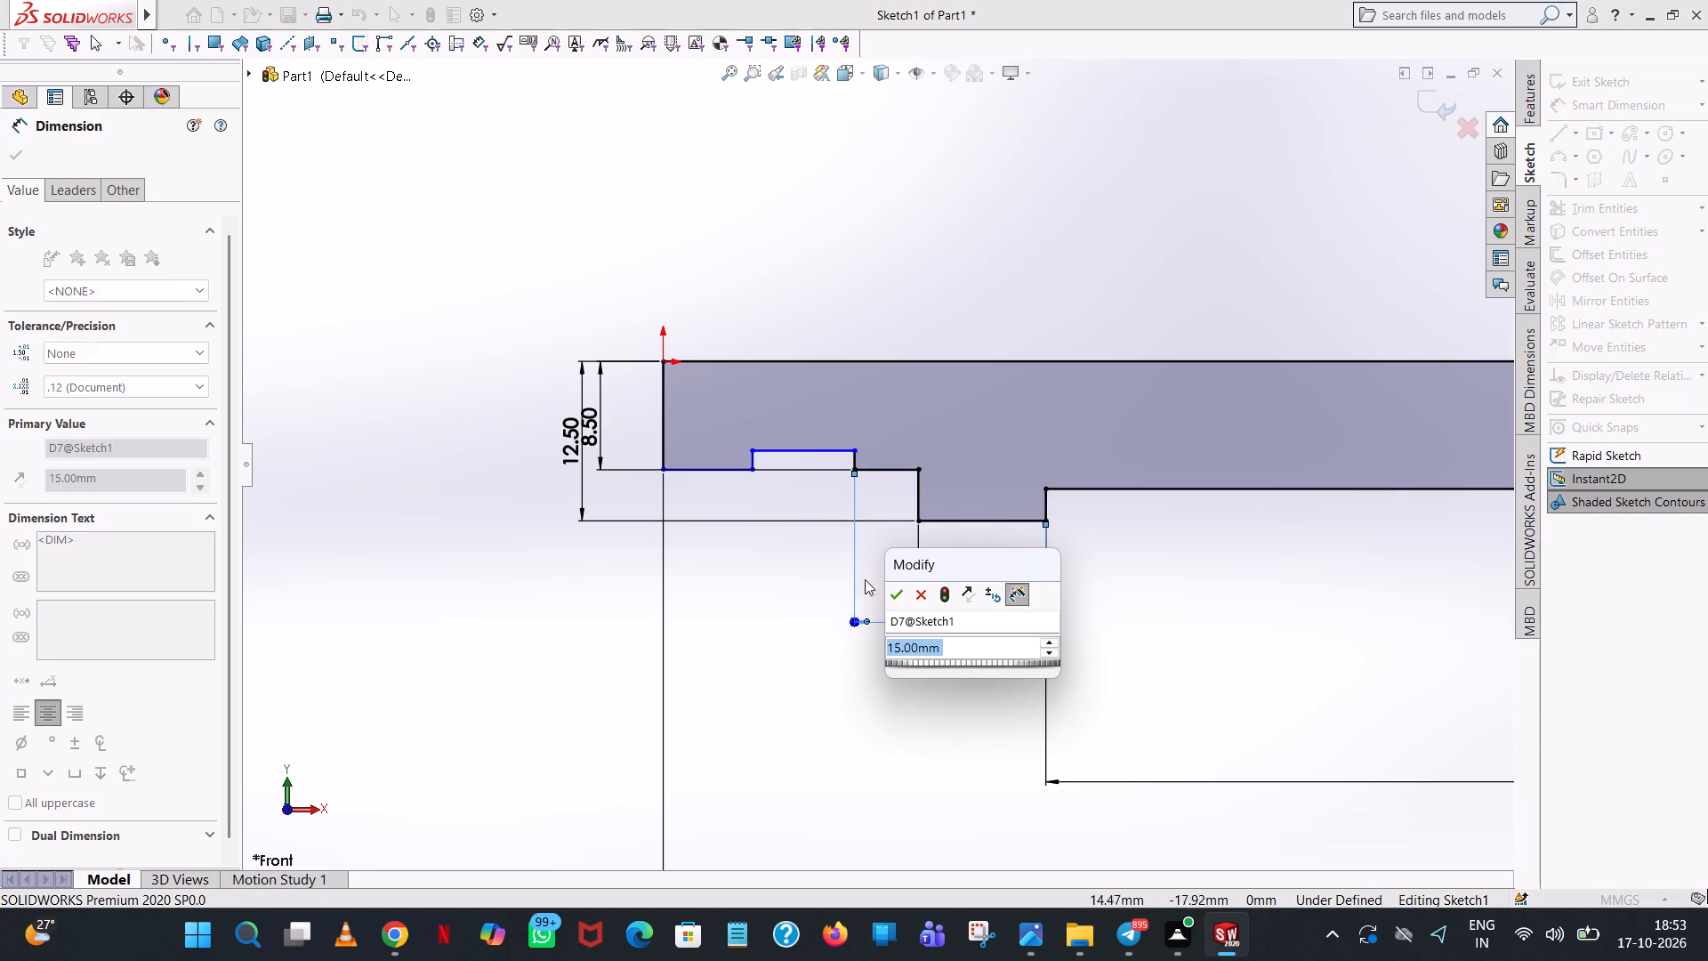
click(889, 590)
click(1062, 283)
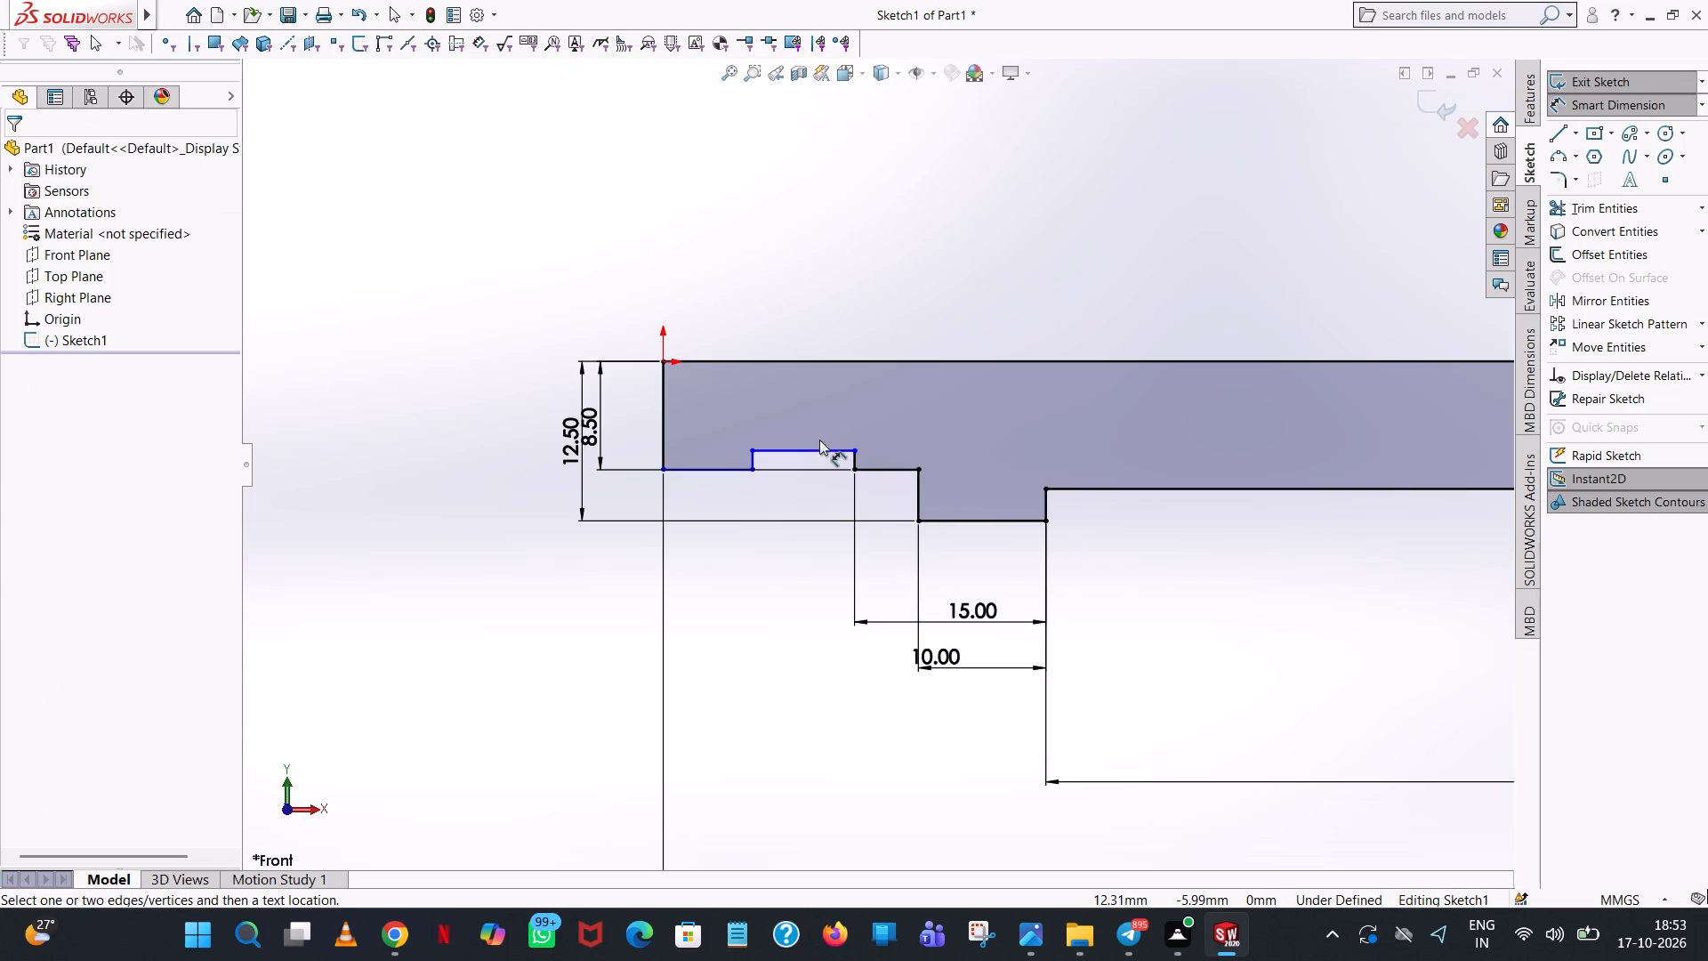
Dimension the depth of the groove's horizontal edge from the 130 mm line, placing the dimension beside the origin end.
click(813, 449)
click(804, 359)
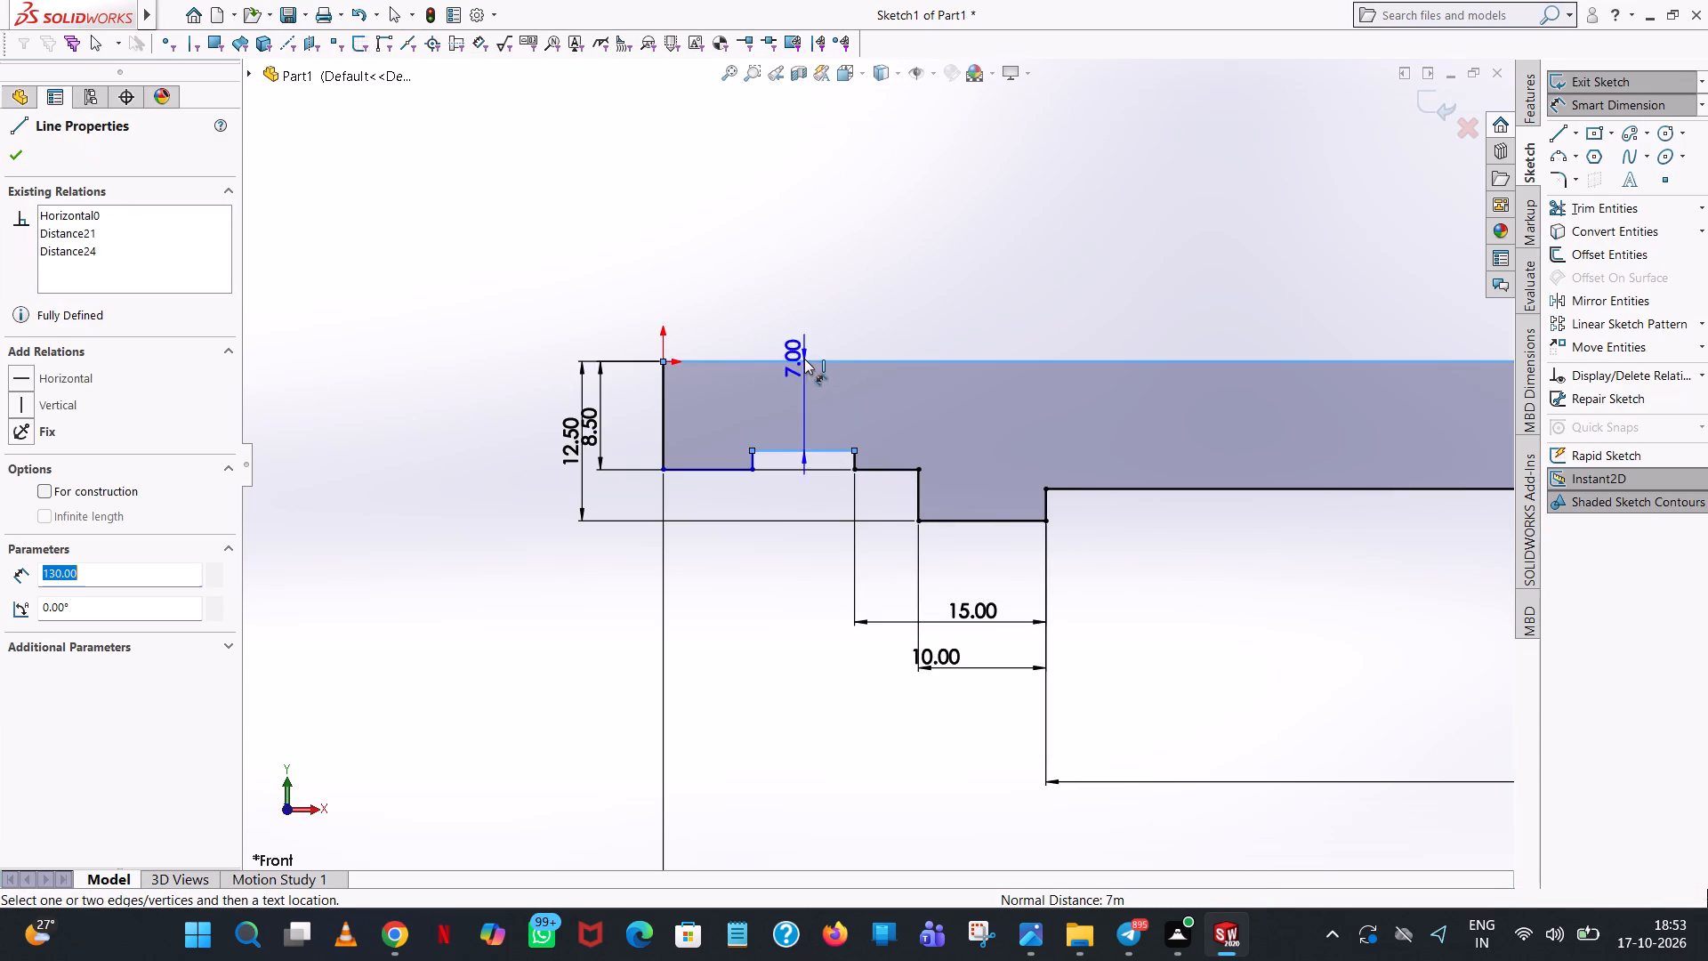
click(640, 385)
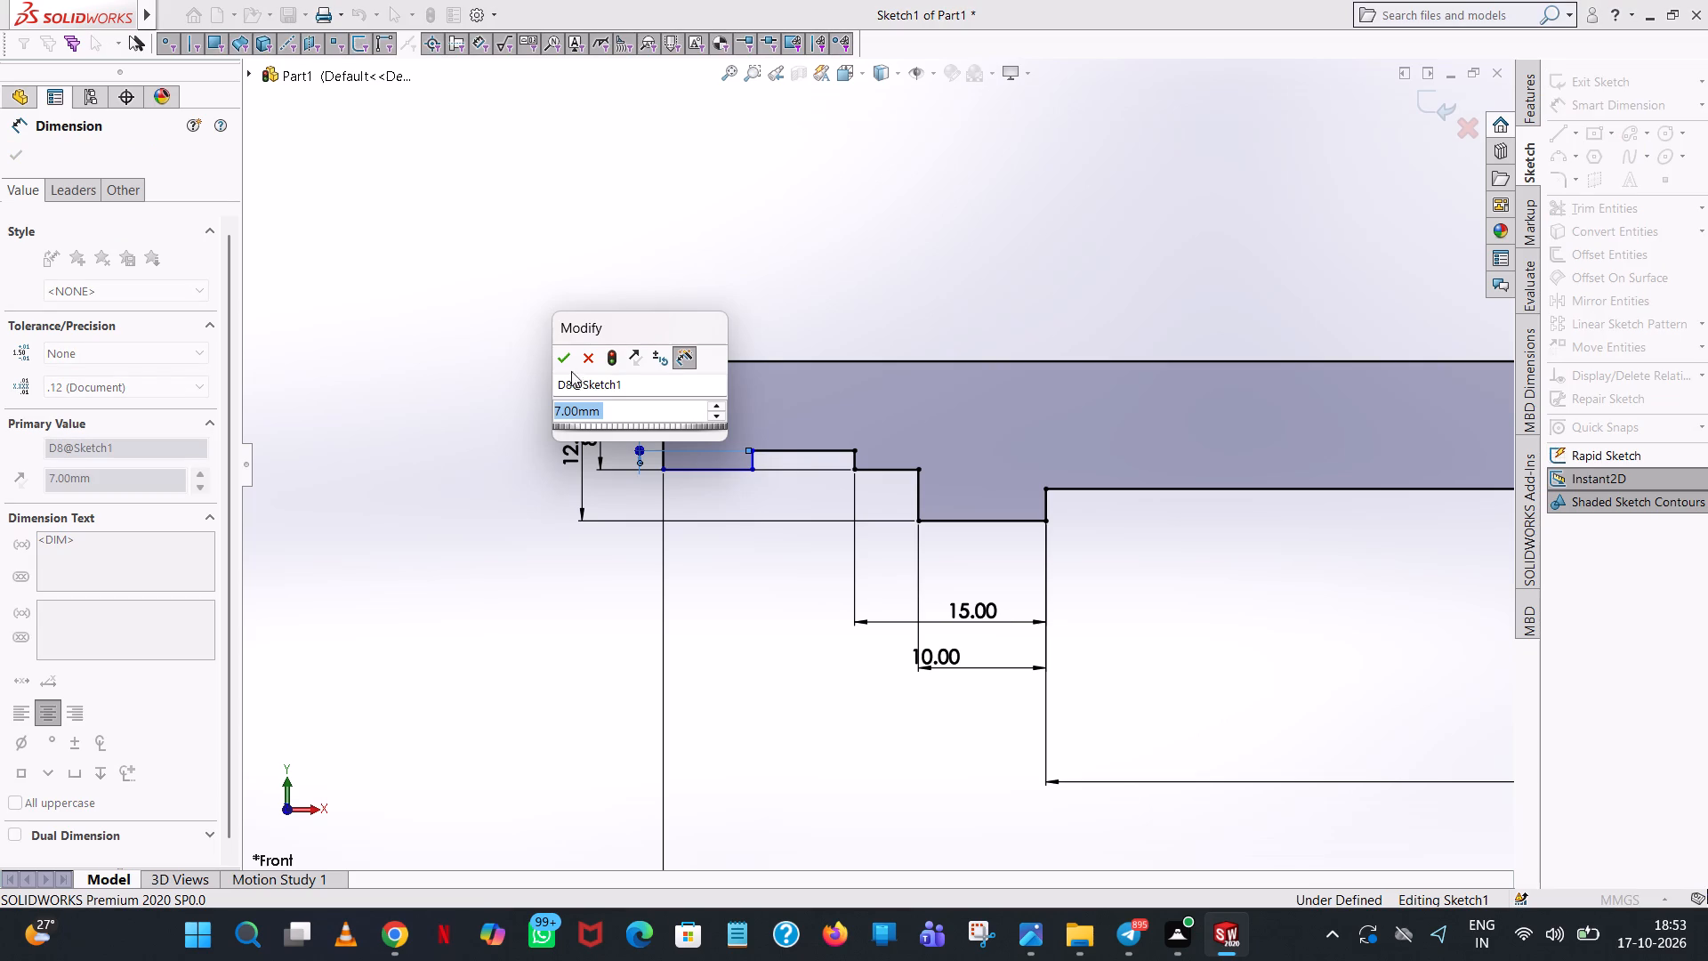
click(560, 357)
click(947, 253)
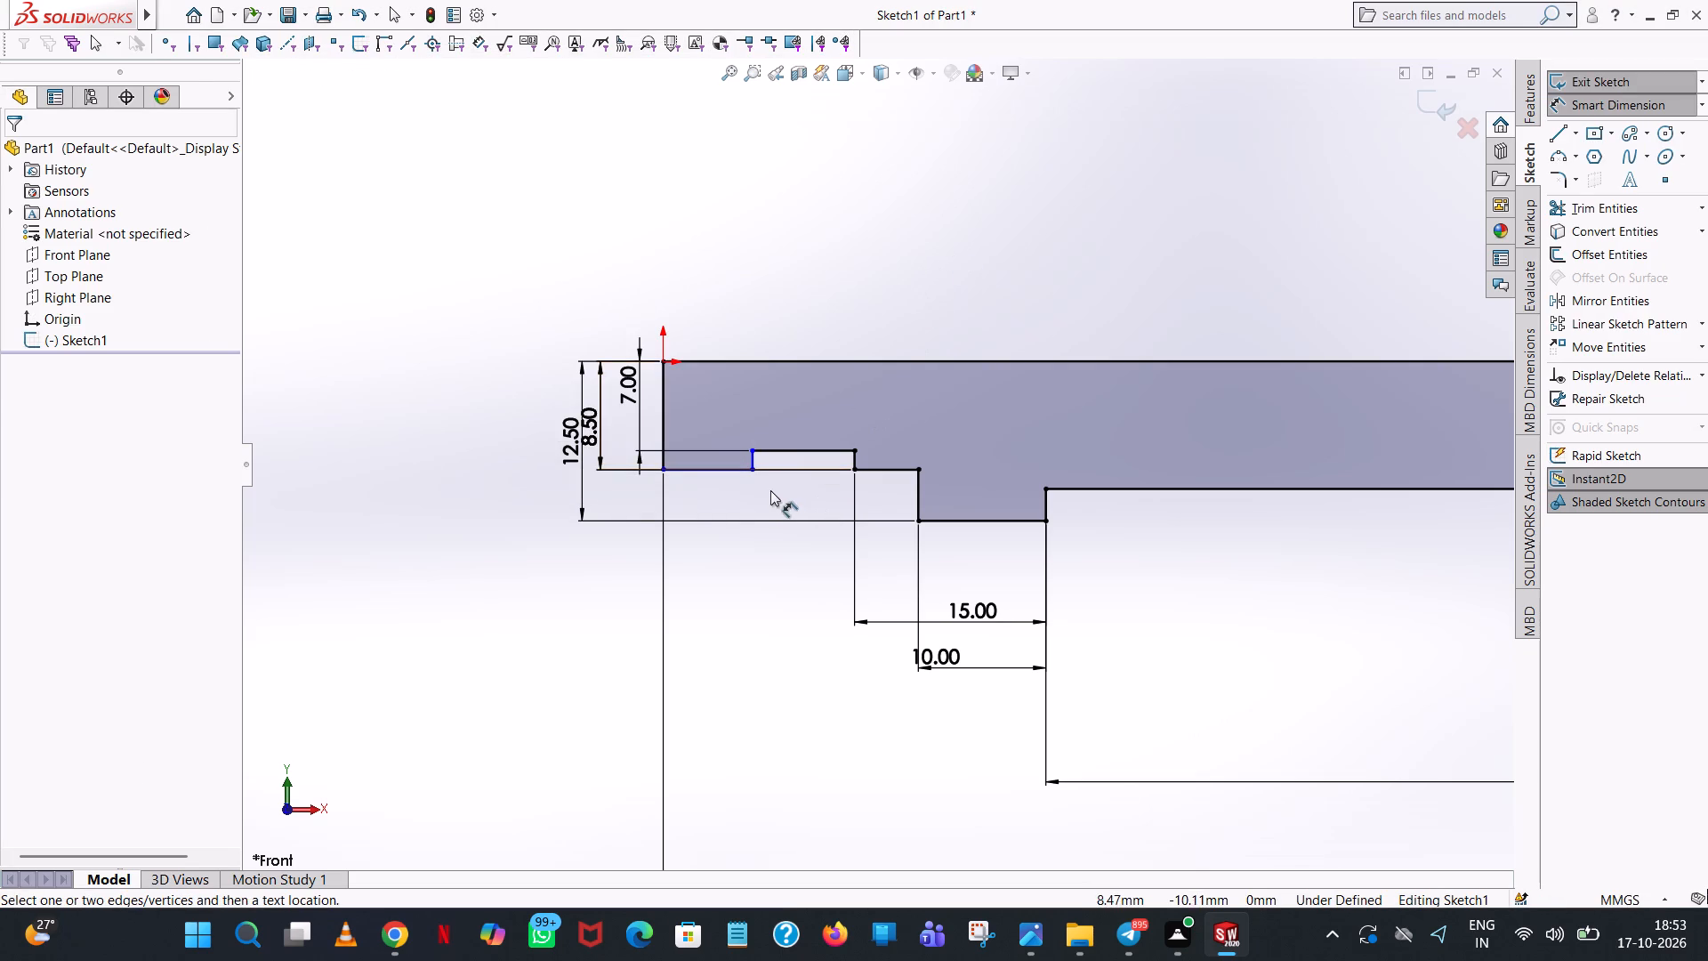
Dimension the width of the end stub between the origin edge and the groove's nearer vertical edge, placing it below the stub.
scroll(790, 468, down, 8)
click(705, 431)
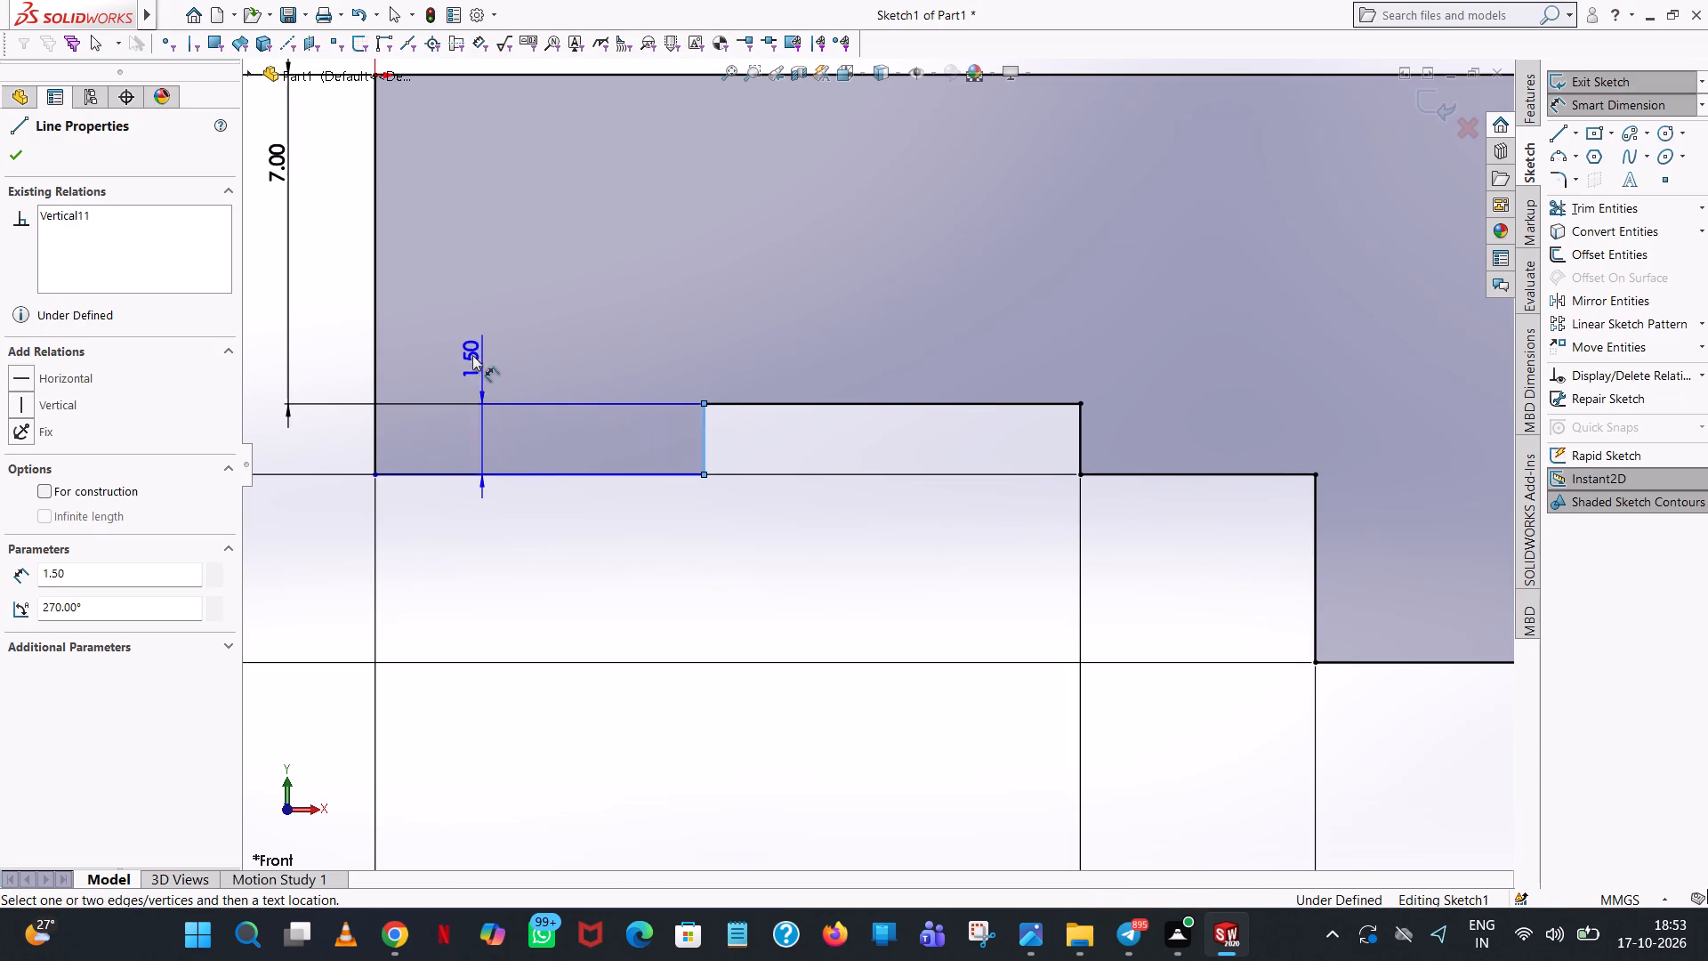
click(371, 372)
click(459, 605)
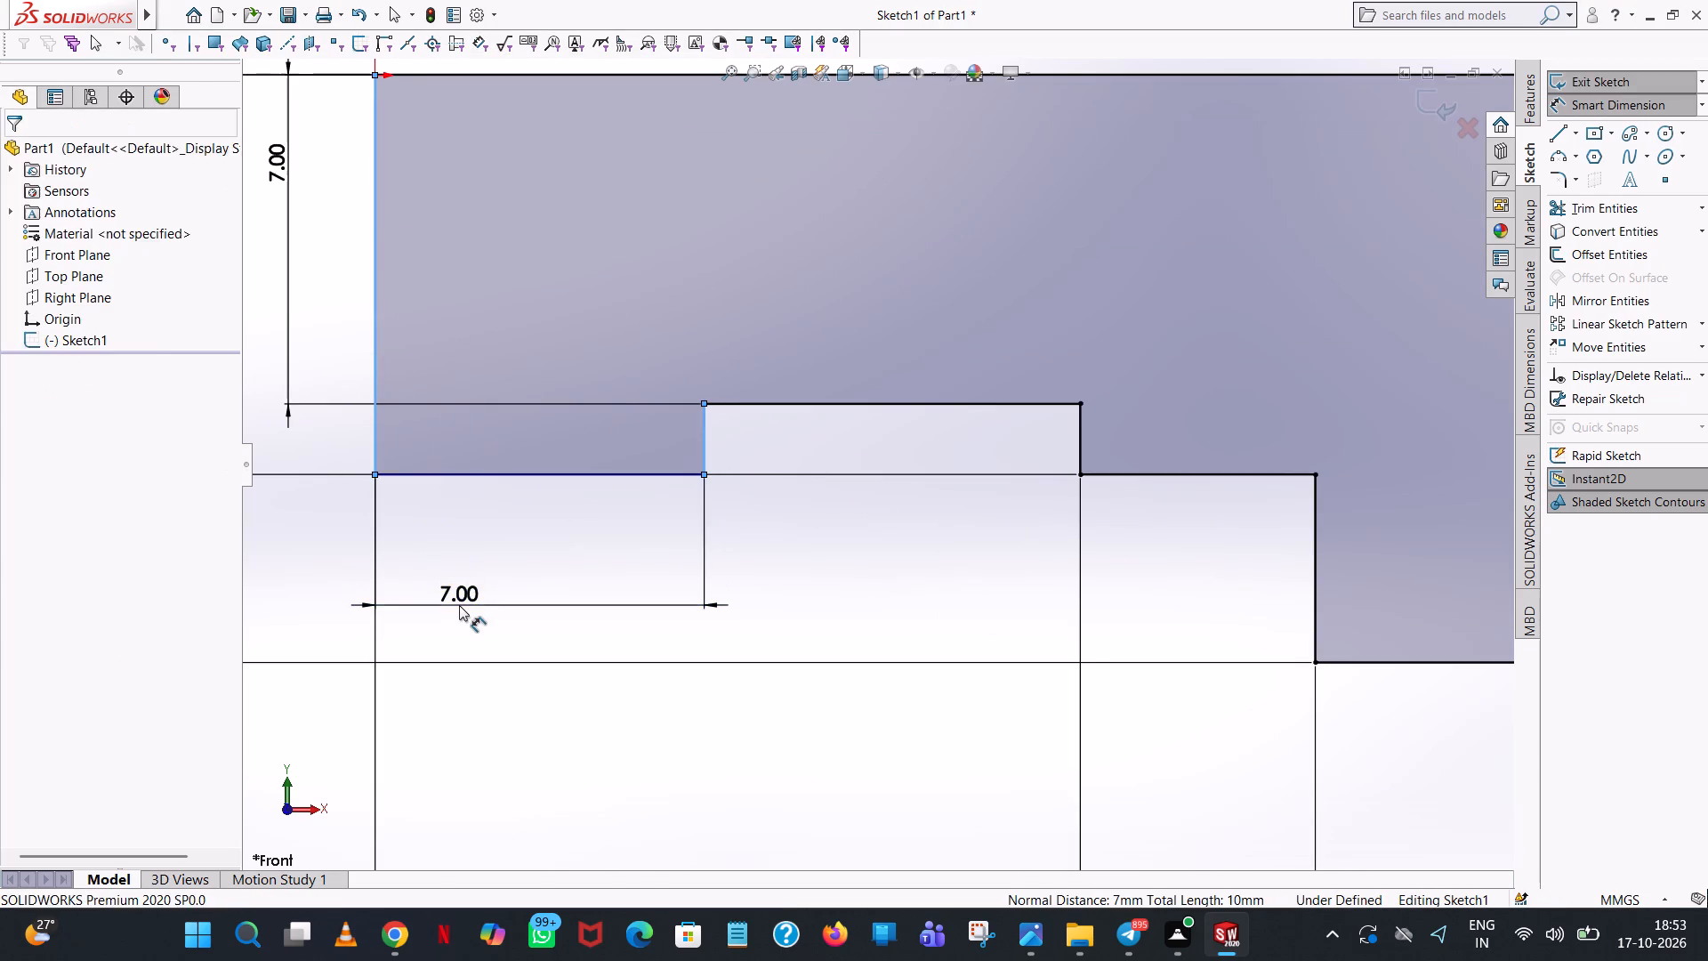
click(378, 583)
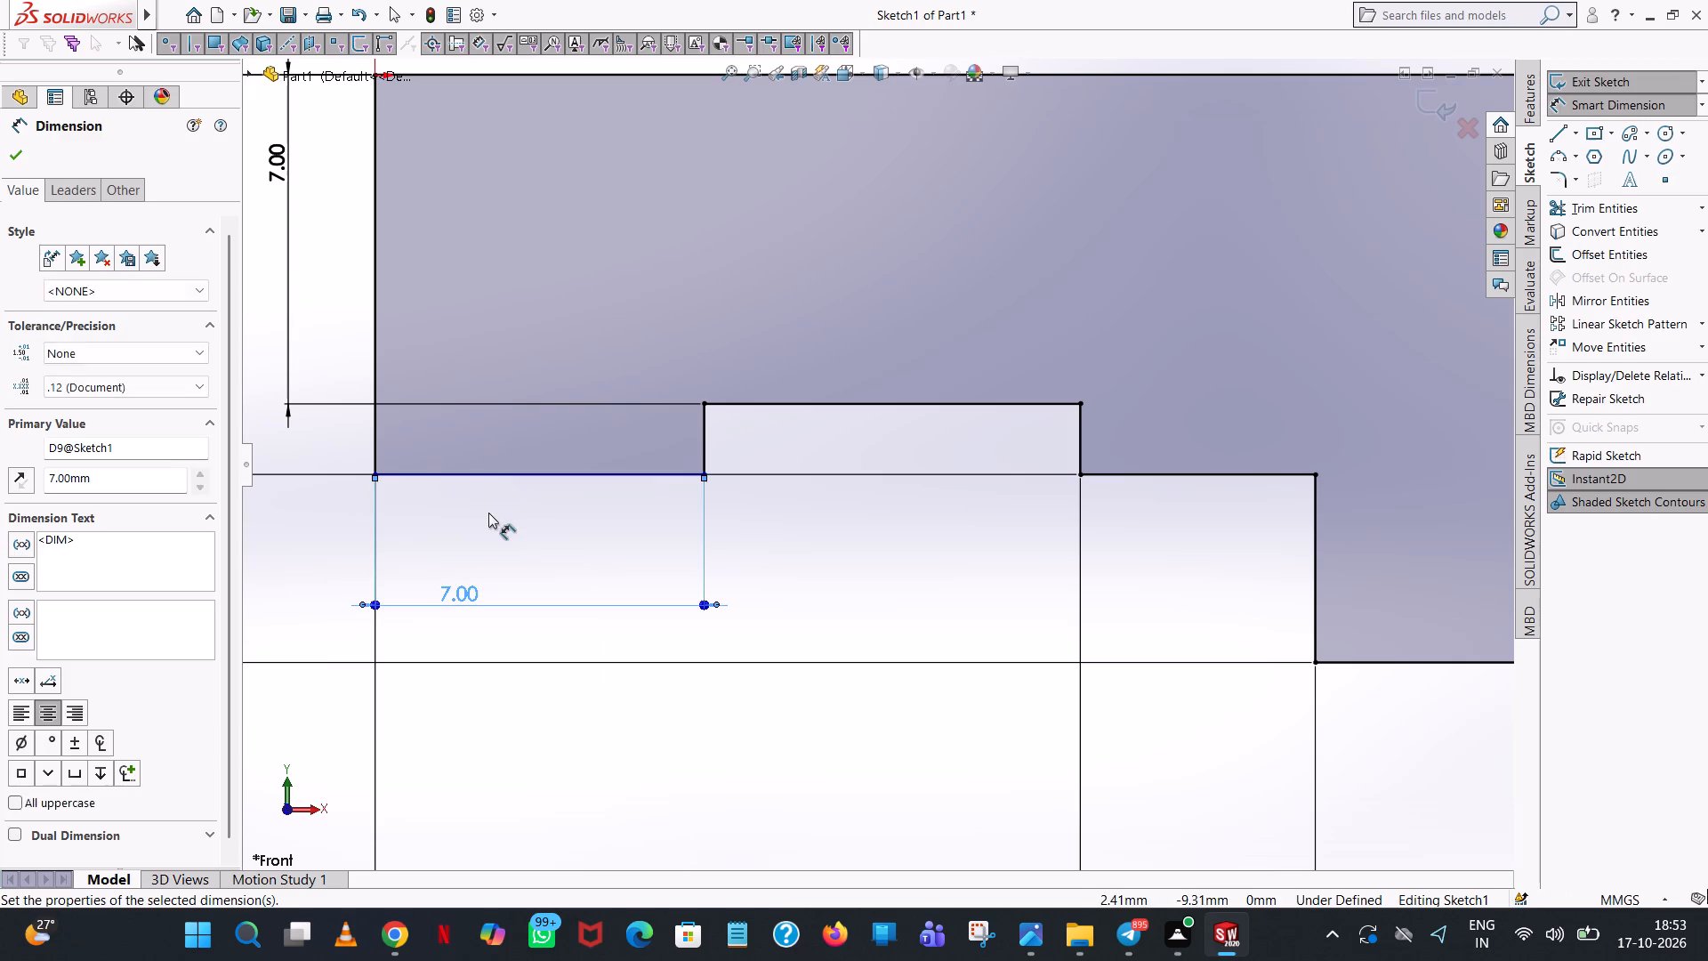
click(488, 513)
Dimension the depth of the end stub's lower edge from the 130 mm line, placing it outside the other depth dimensions.
click(555, 472)
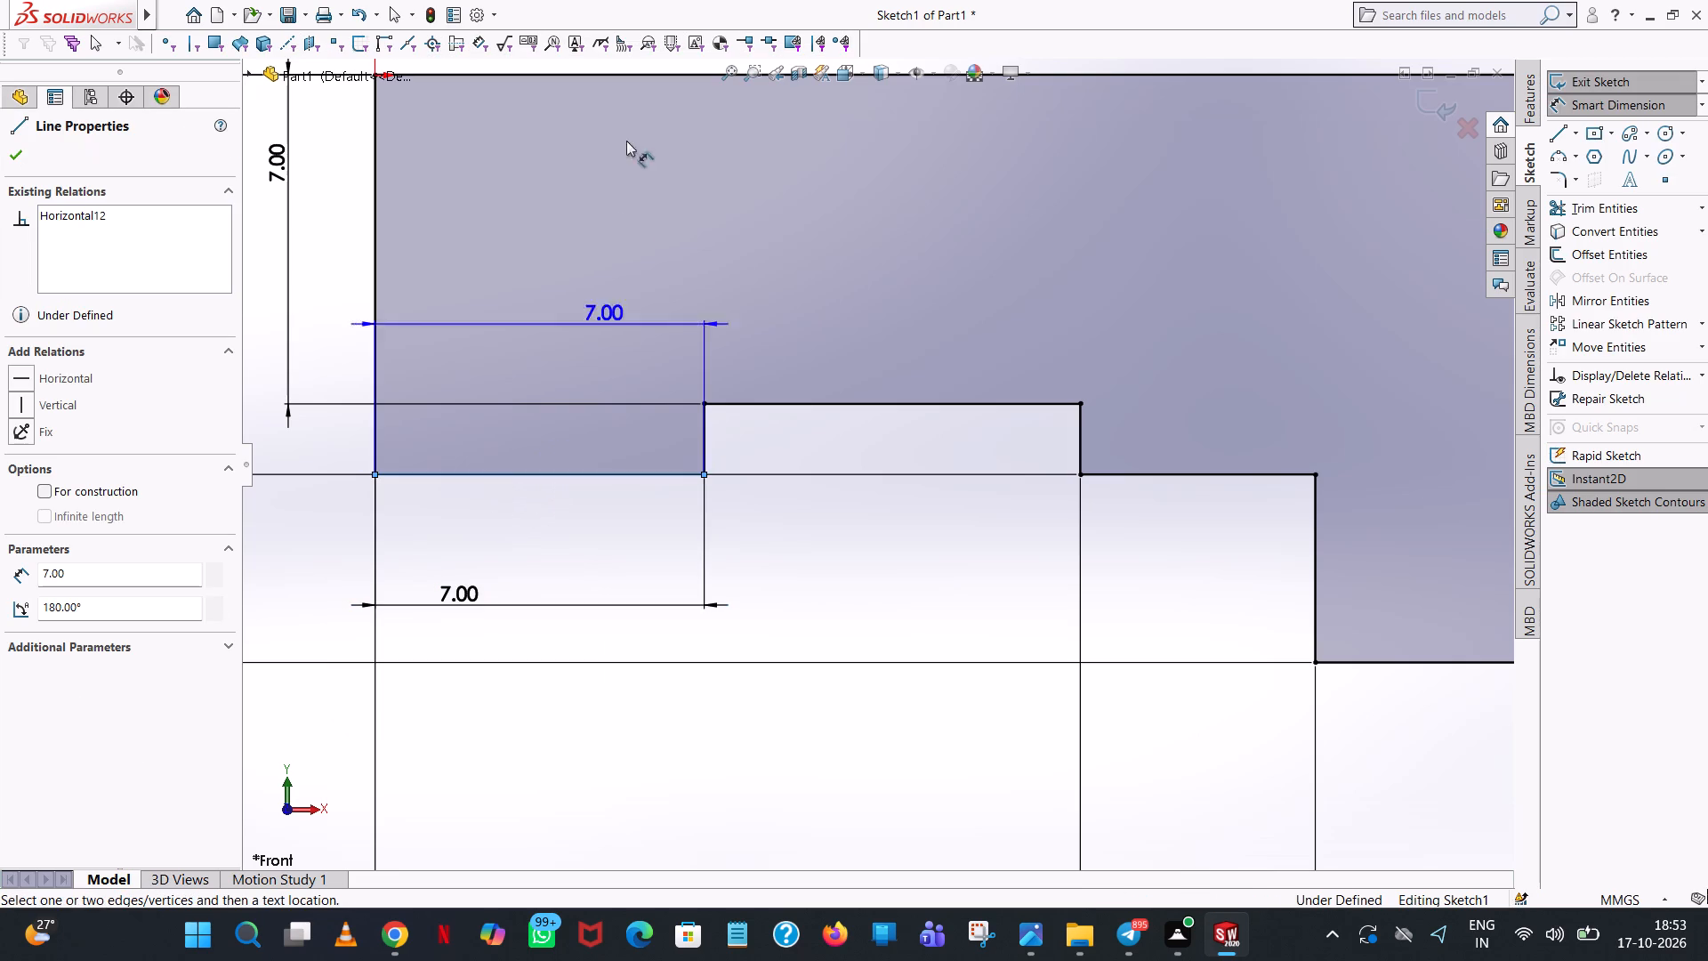
scroll(594, 150, up, 5)
click(720, 309)
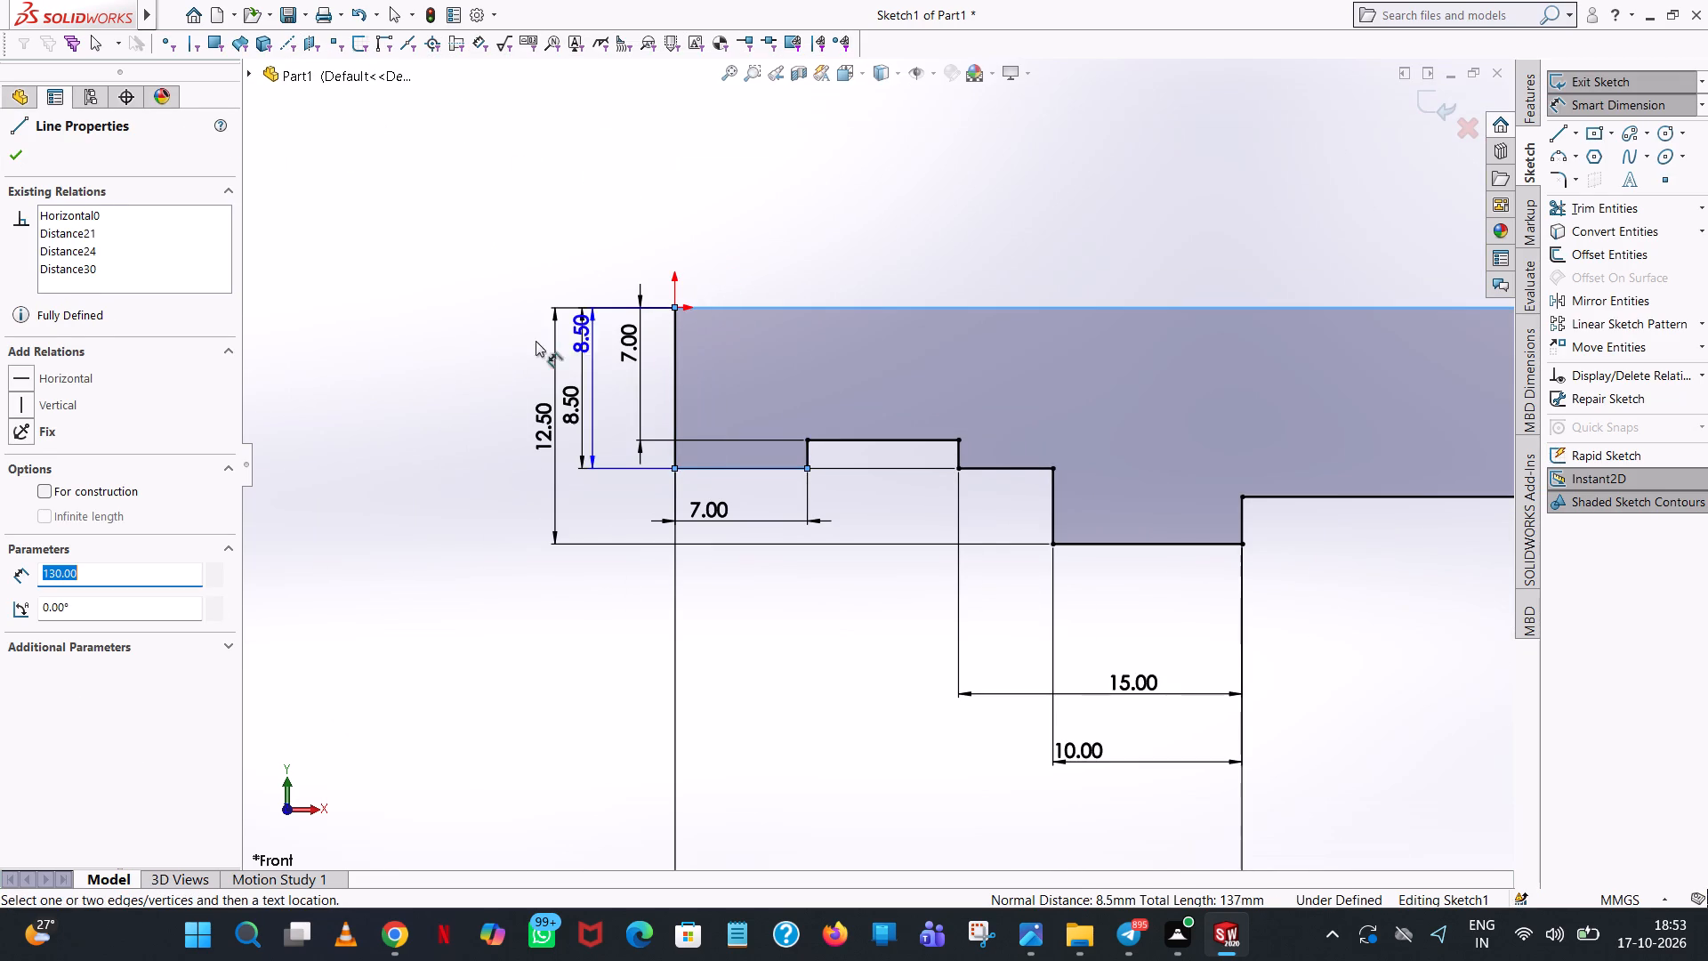
click(463, 345)
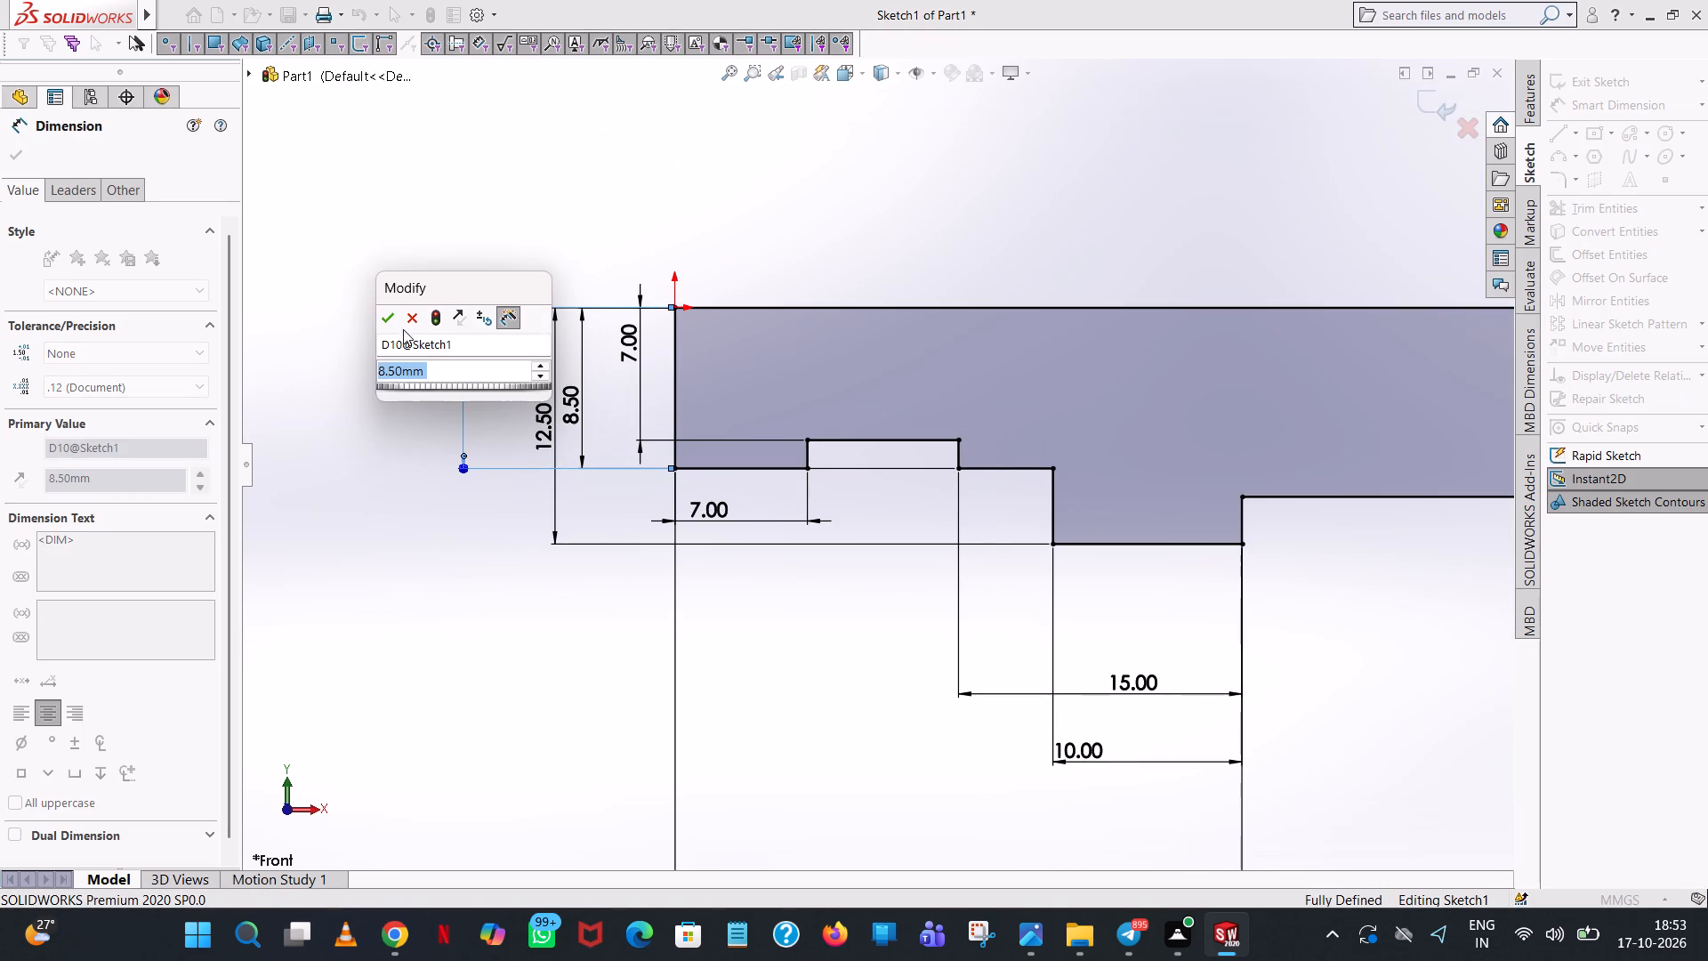
click(391, 320)
click(884, 187)
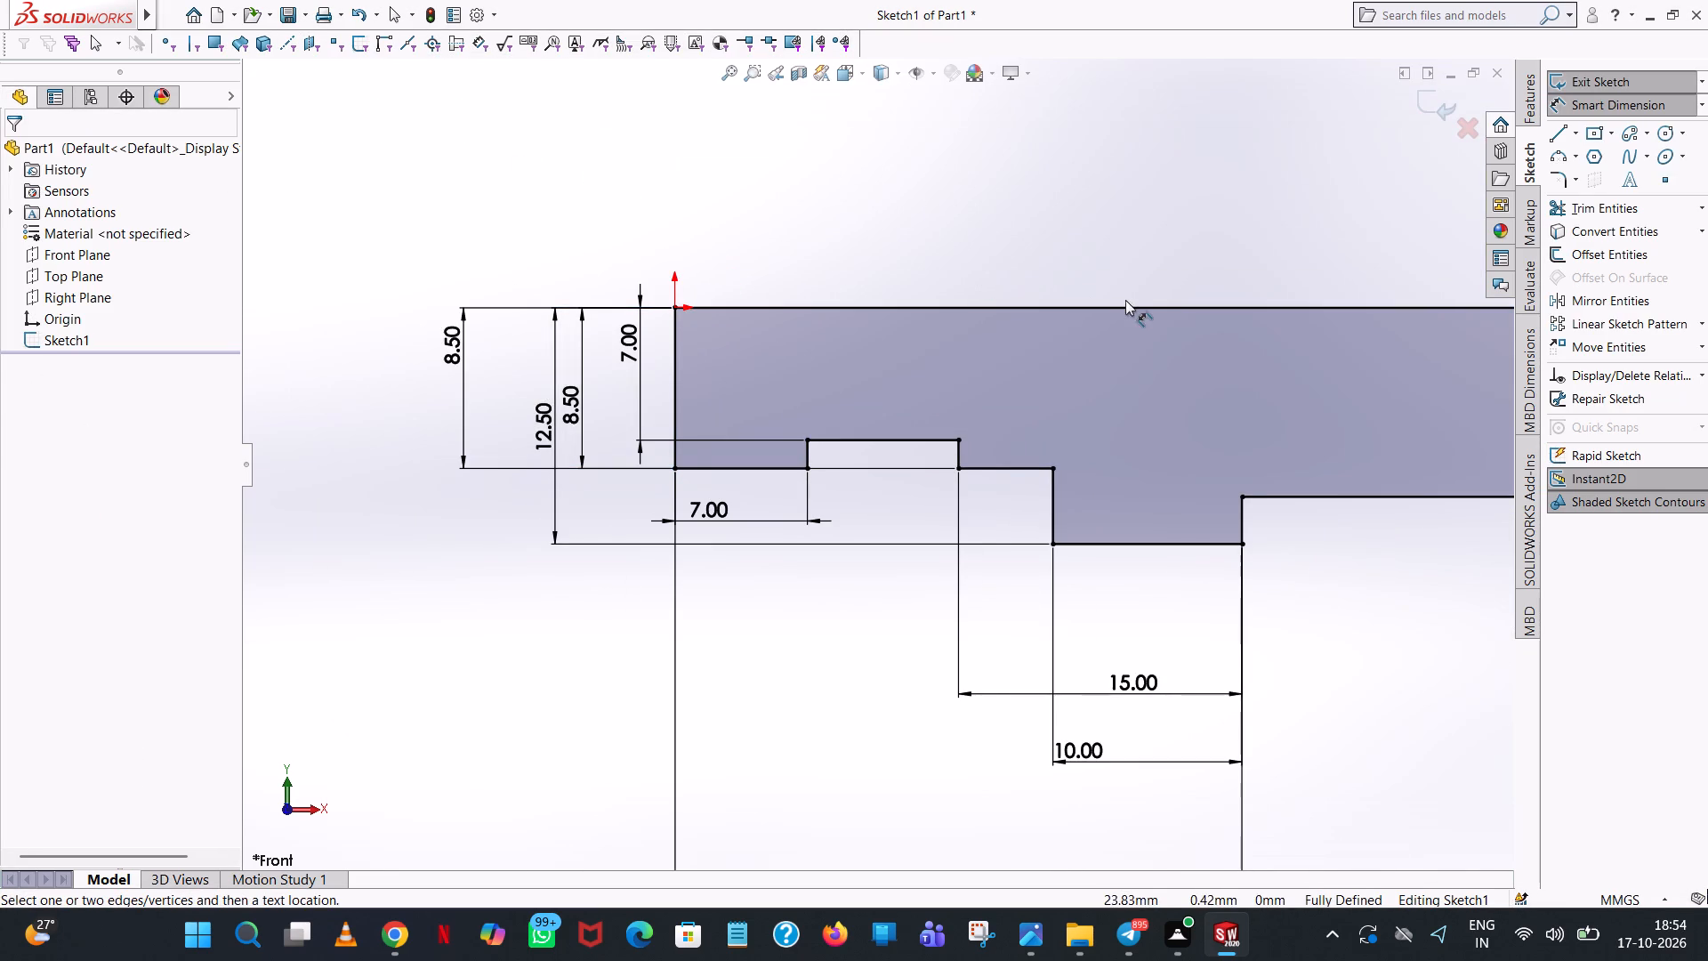
Revolve the stepped profile 360 degrees about the 130 mm line as a solid boss.
scroll(1126, 300, up, 5)
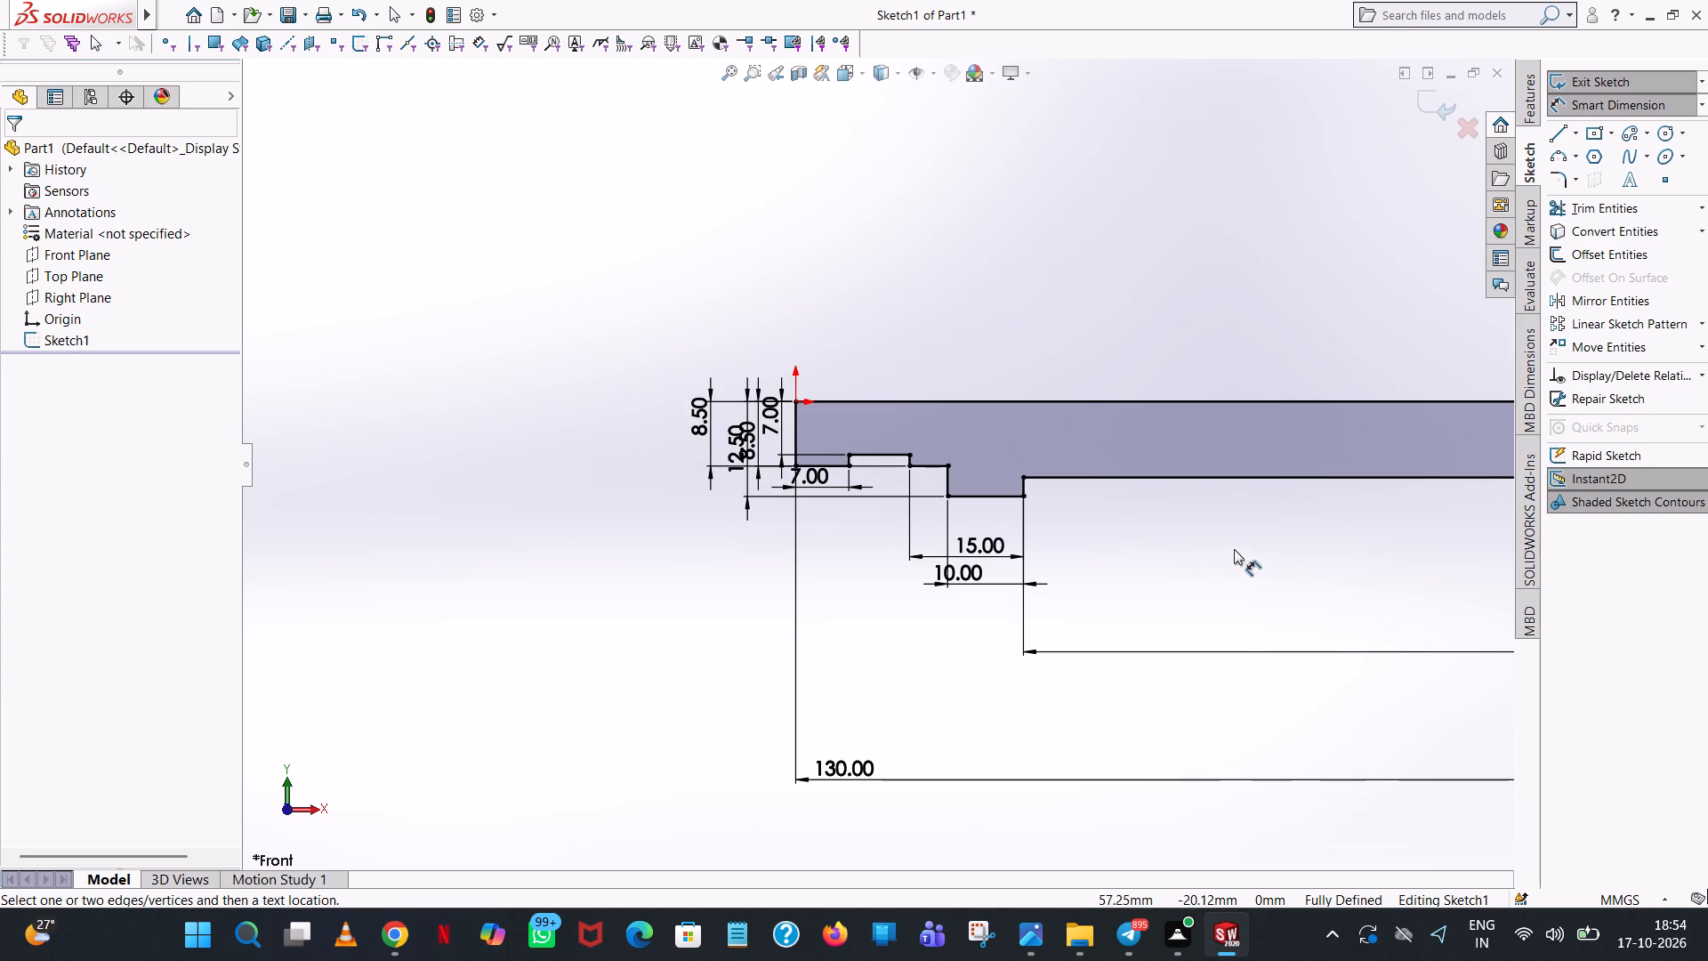
scroll(1250, 520, up, 3)
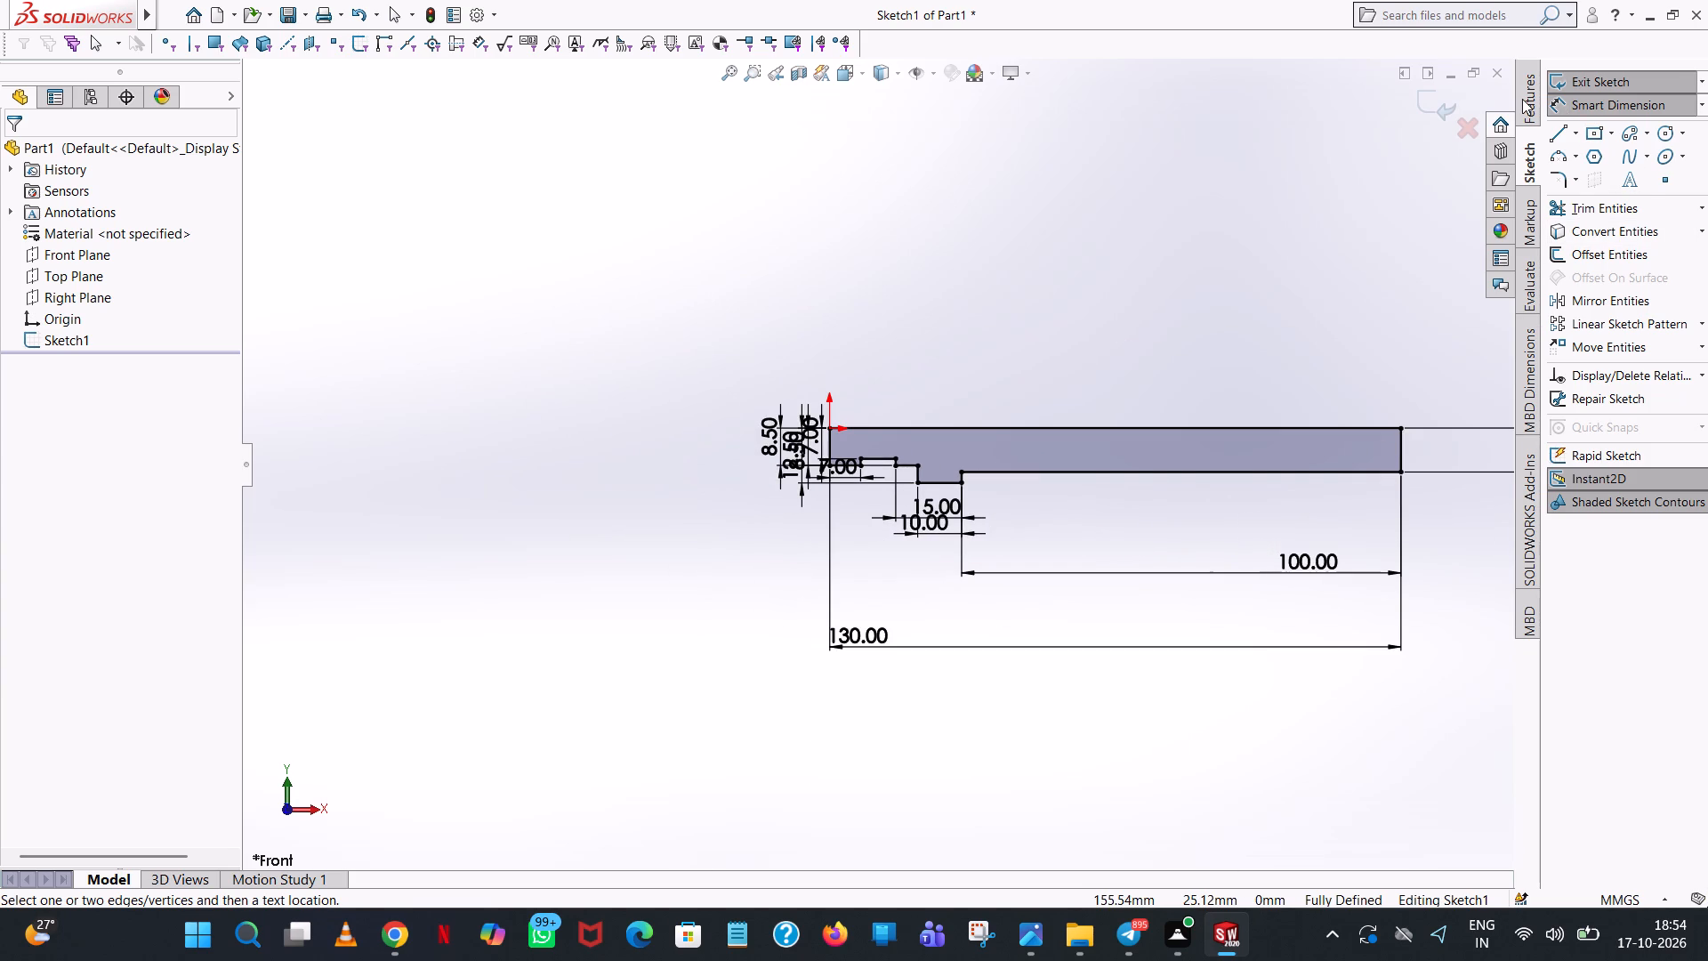
click(1521, 99)
click(1564, 101)
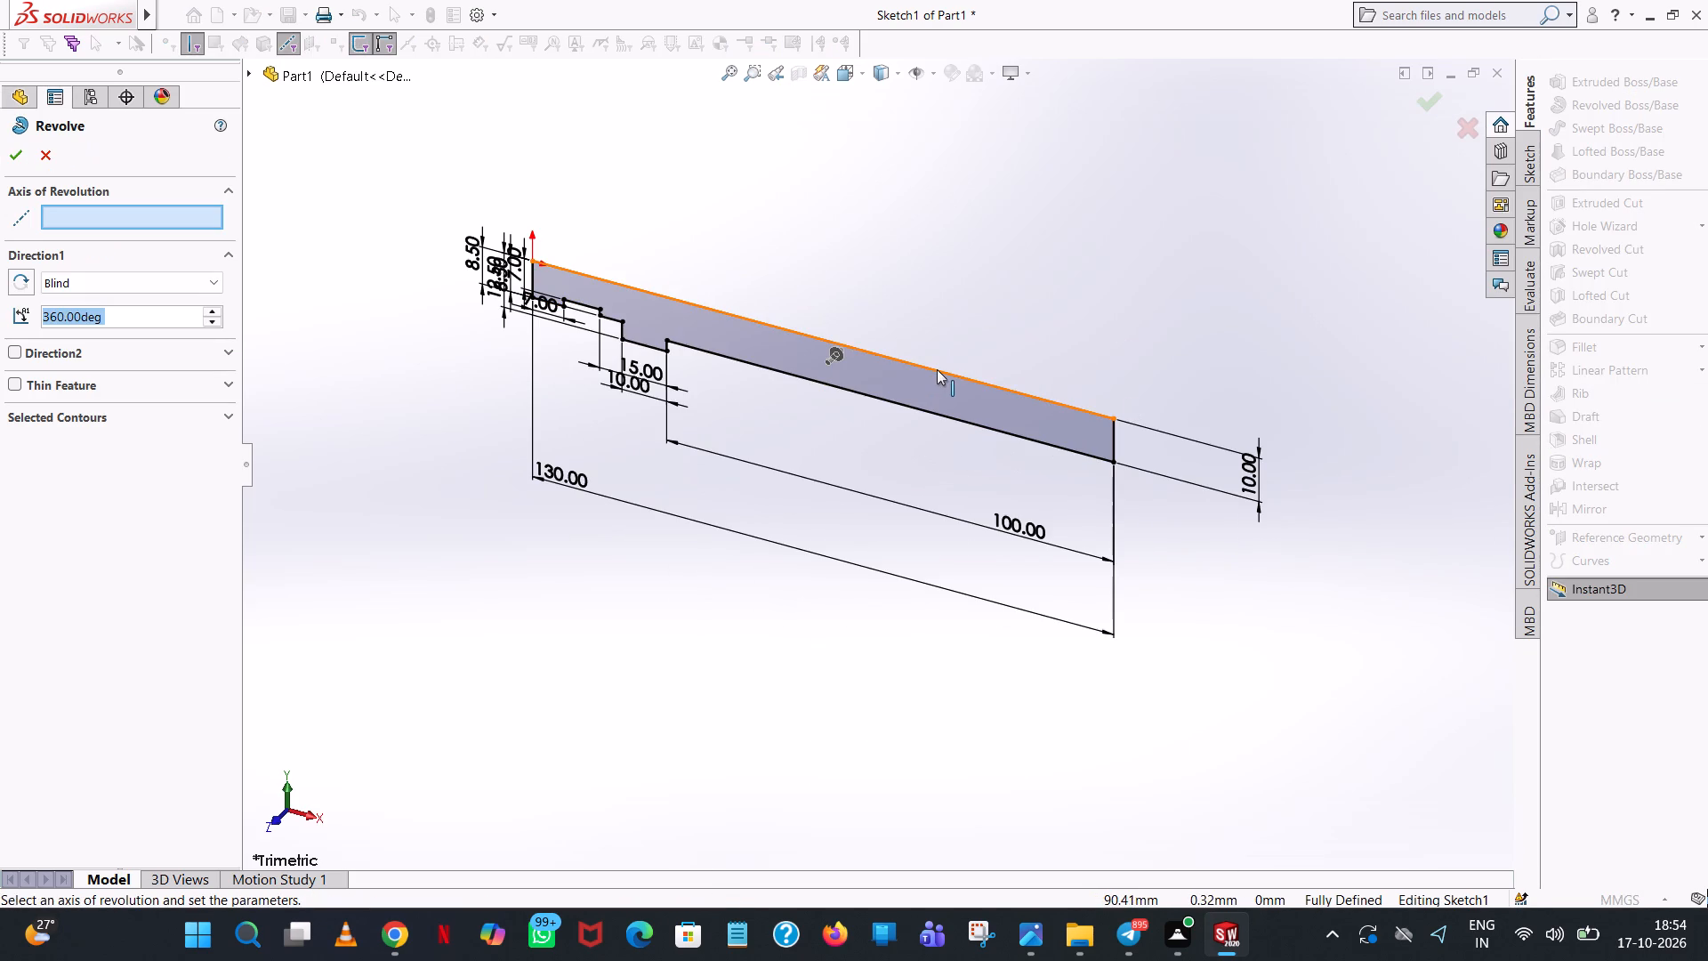
click(937, 369)
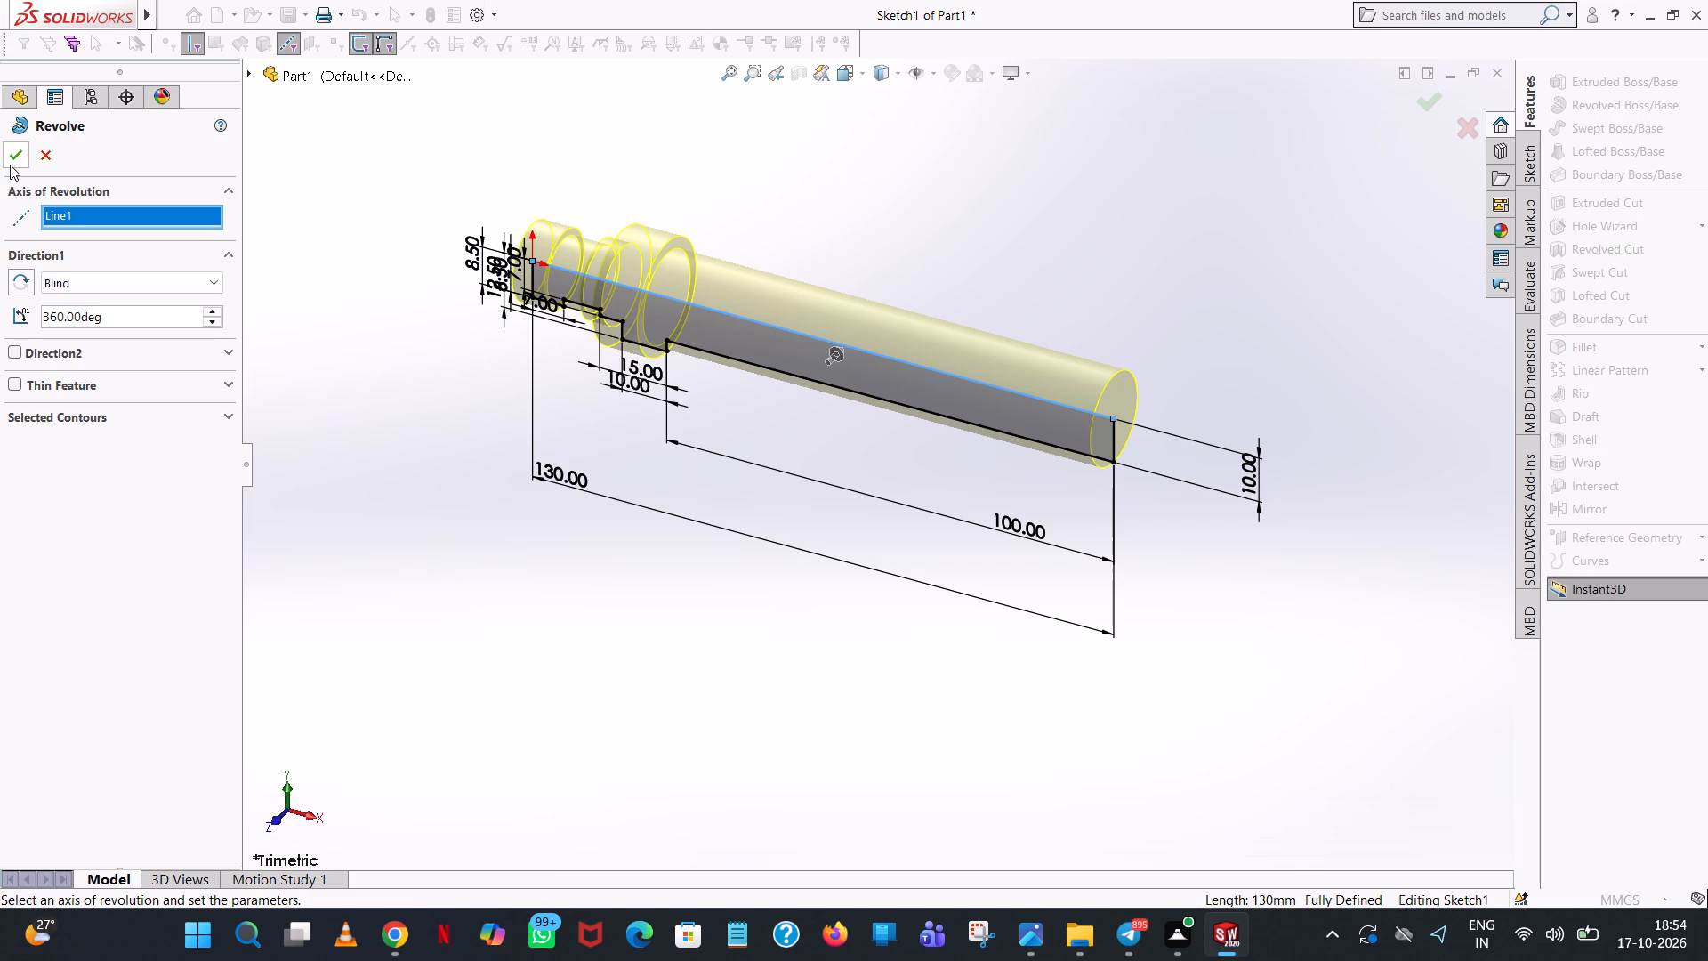
click(10, 165)
click(766, 211)
Start an Extruded Cut sketch on the flat circular face at the free end of the long shaft section.
scroll(700, 447, up, 1)
middle_drag(731, 426, 807, 372)
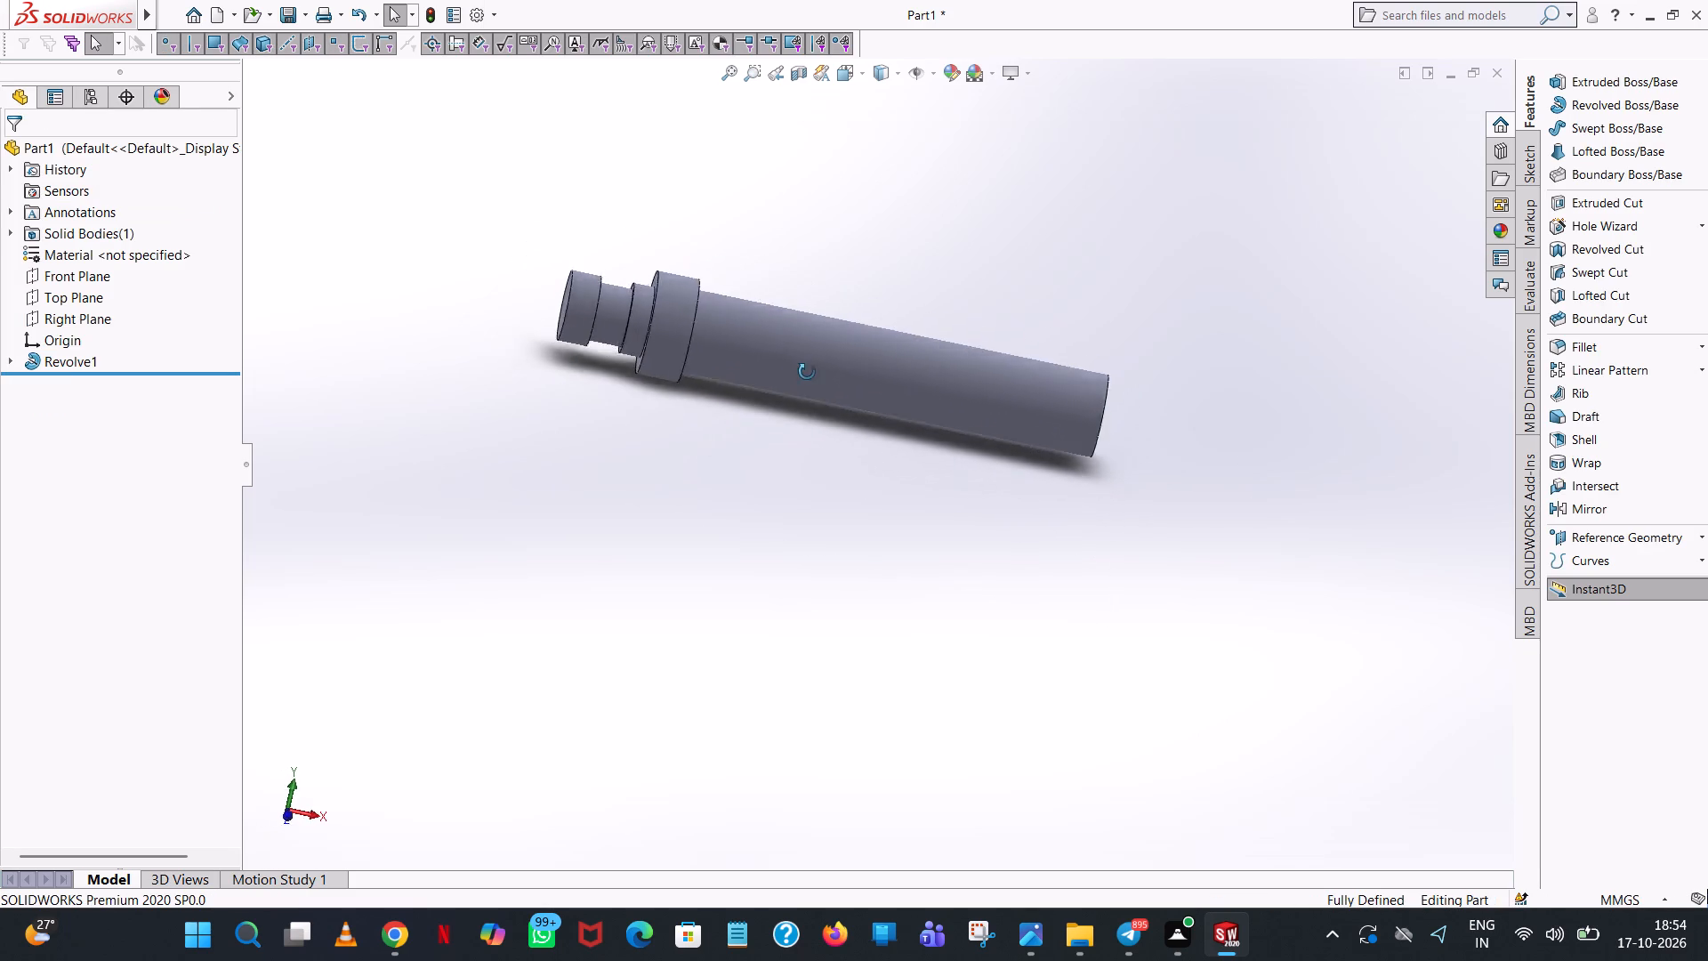
middle_drag(807, 372, 852, 416)
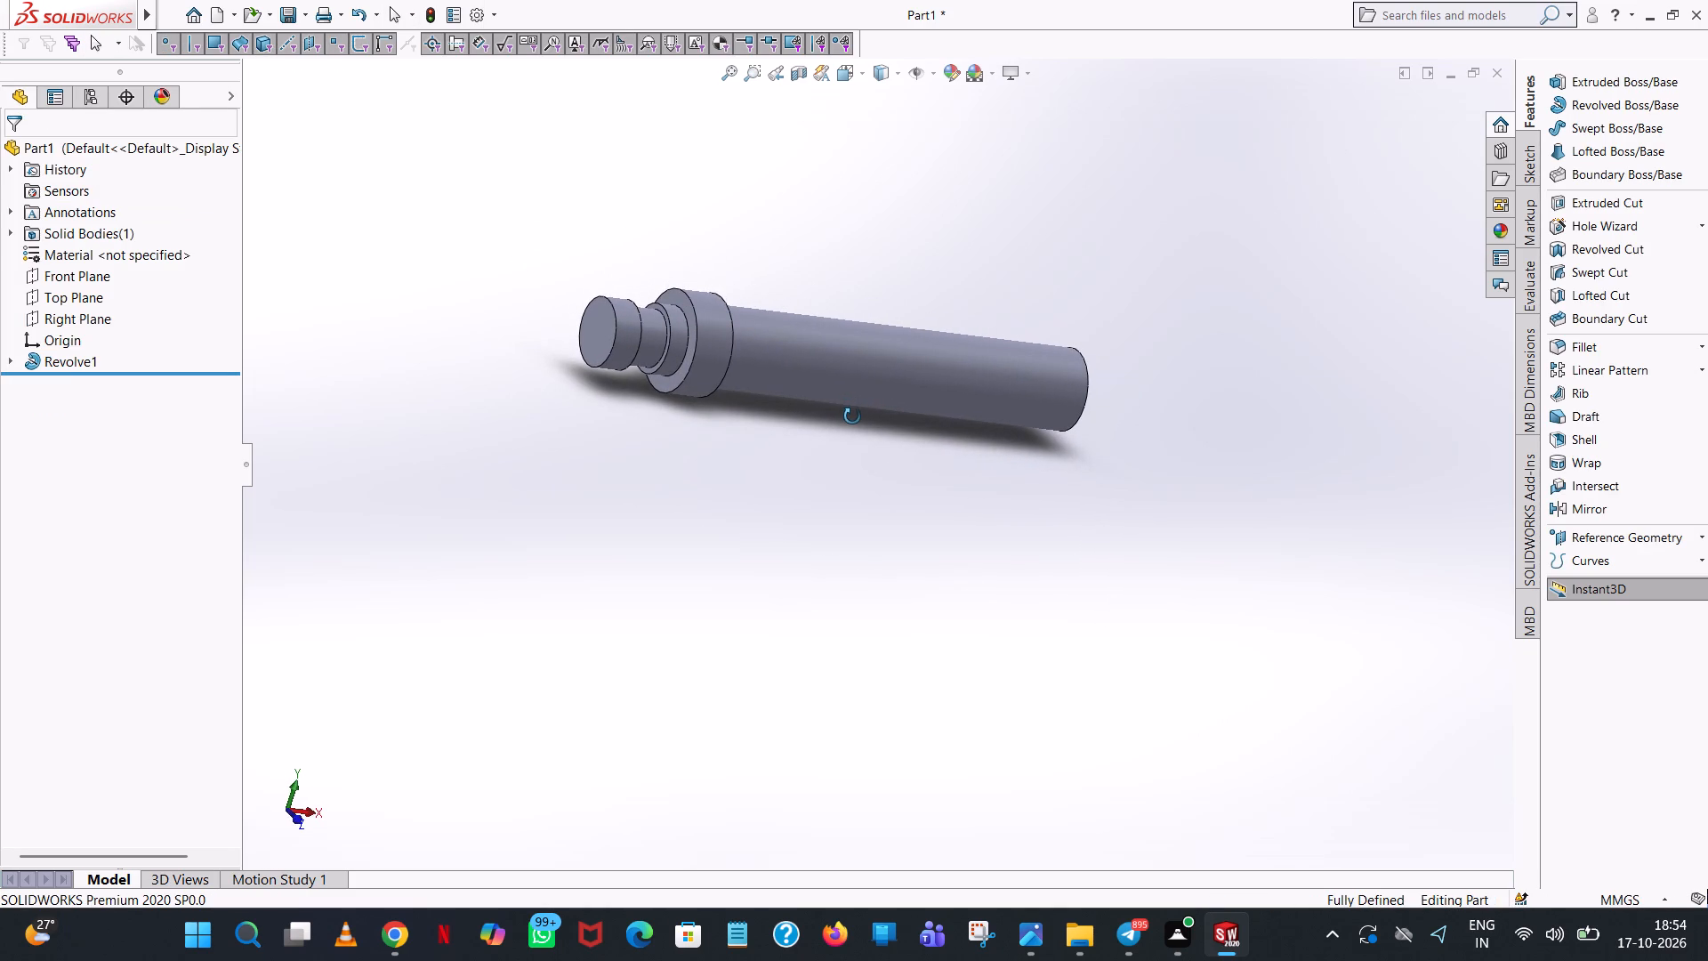
middle_drag(852, 416, 821, 443)
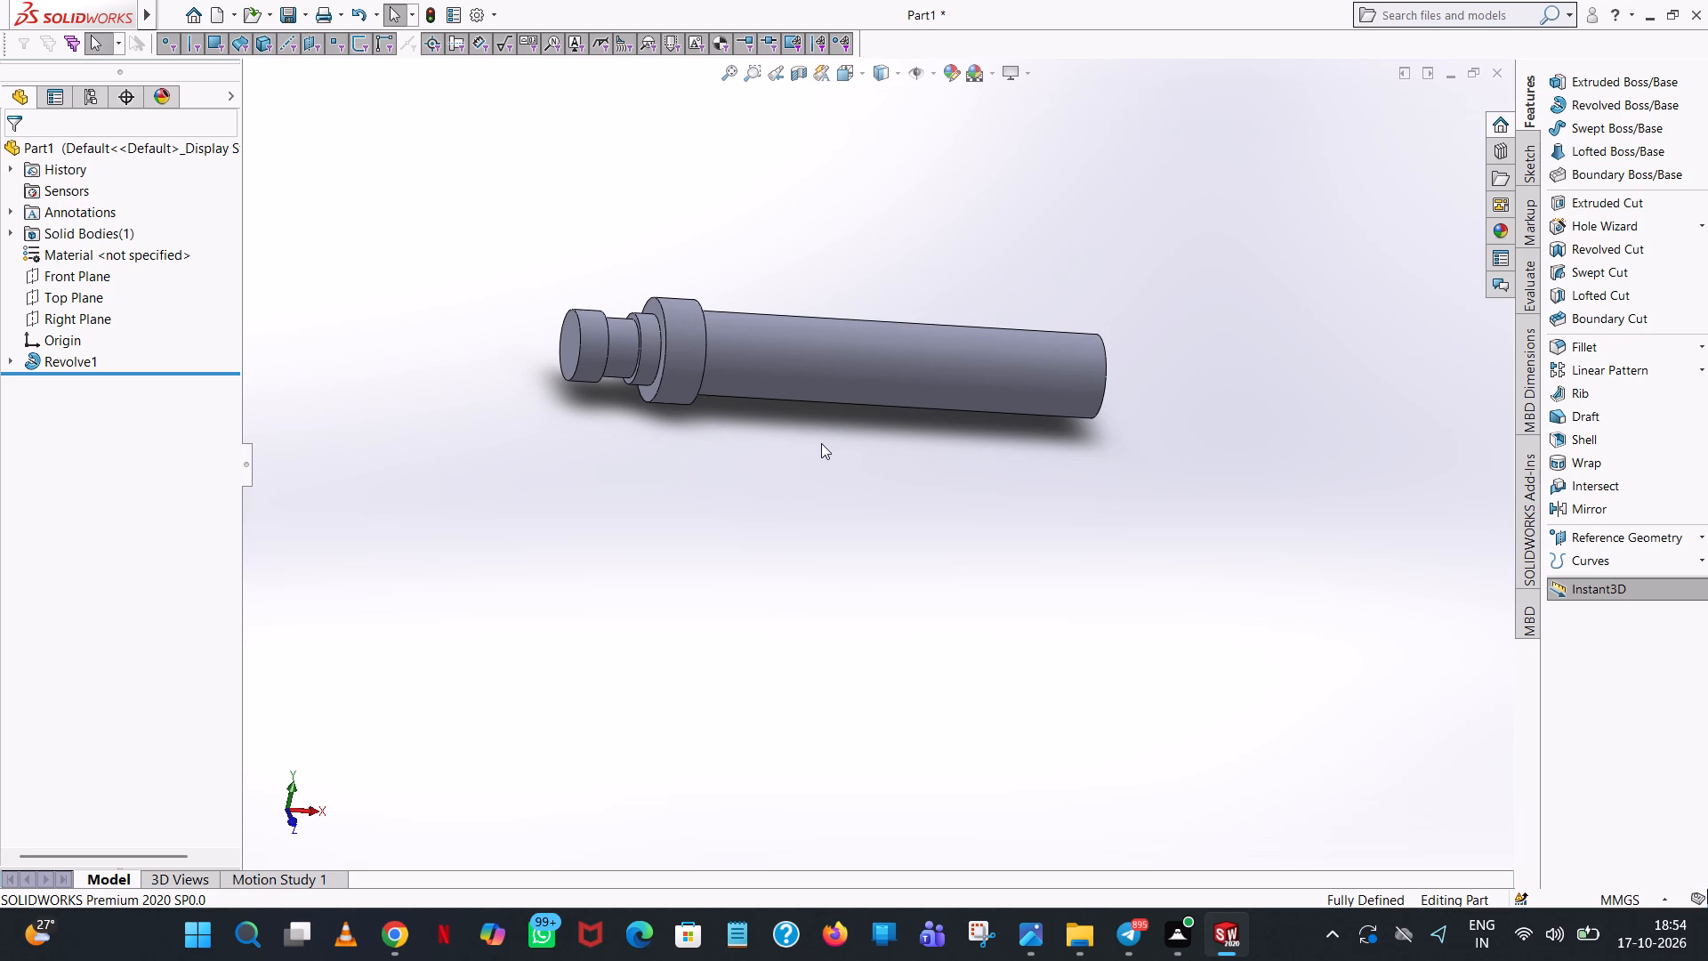
middle_drag(1171, 411, 1108, 415)
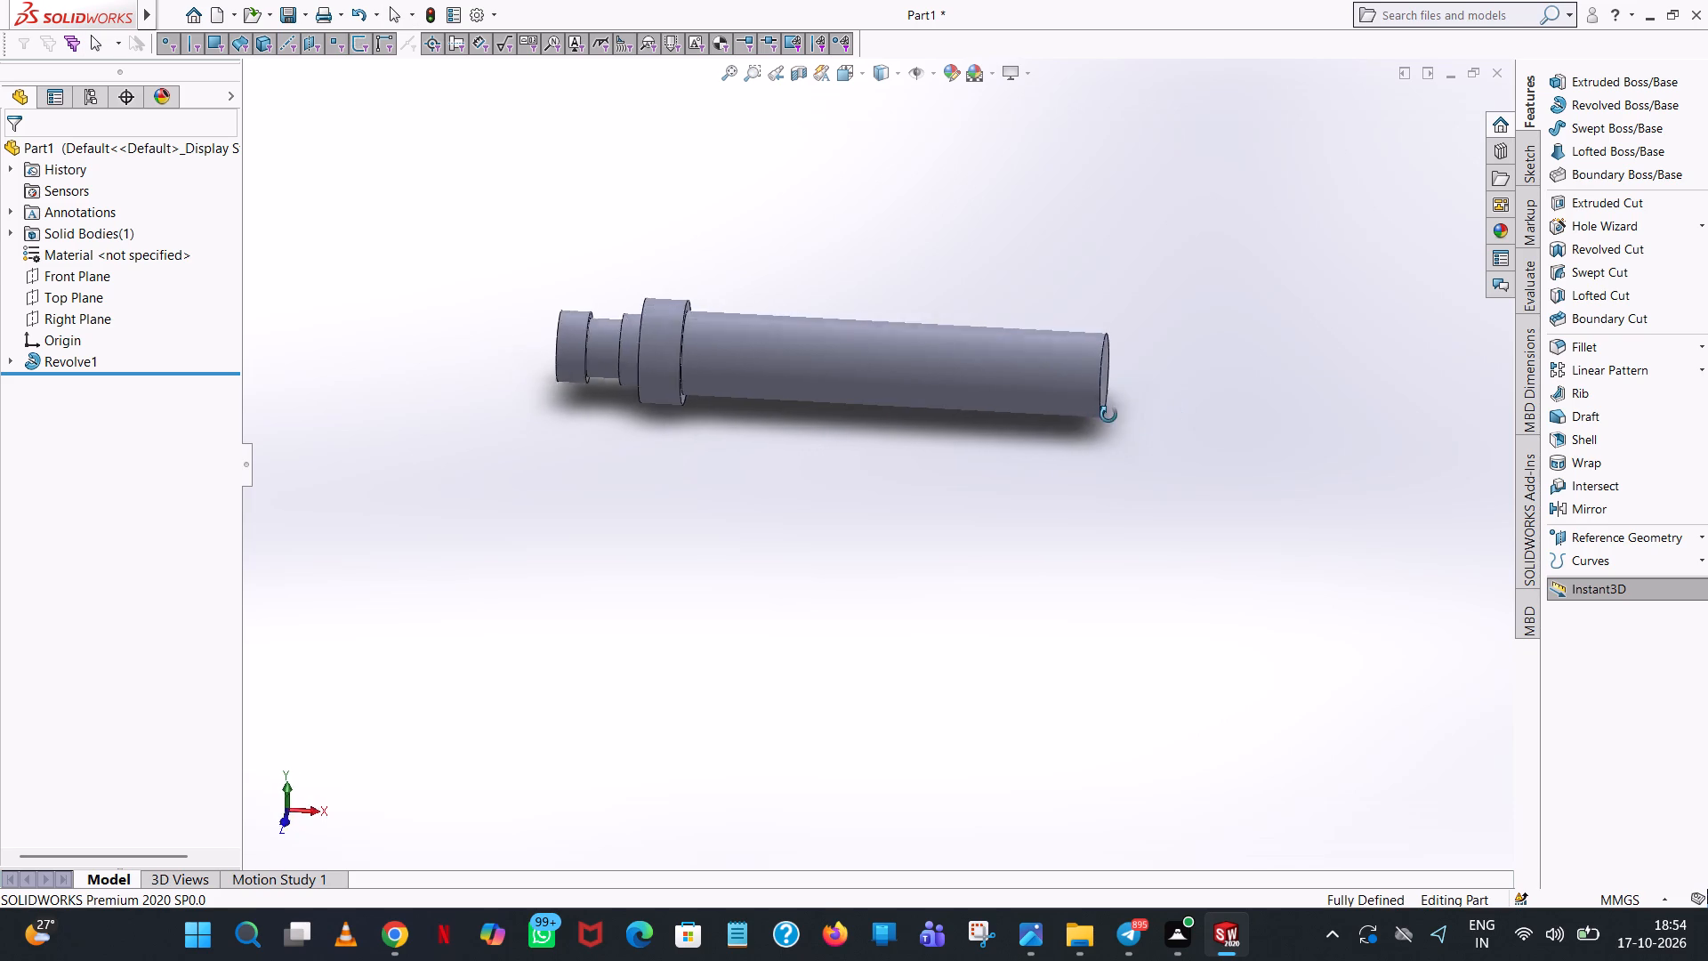
middle_drag(1108, 415, 947, 409)
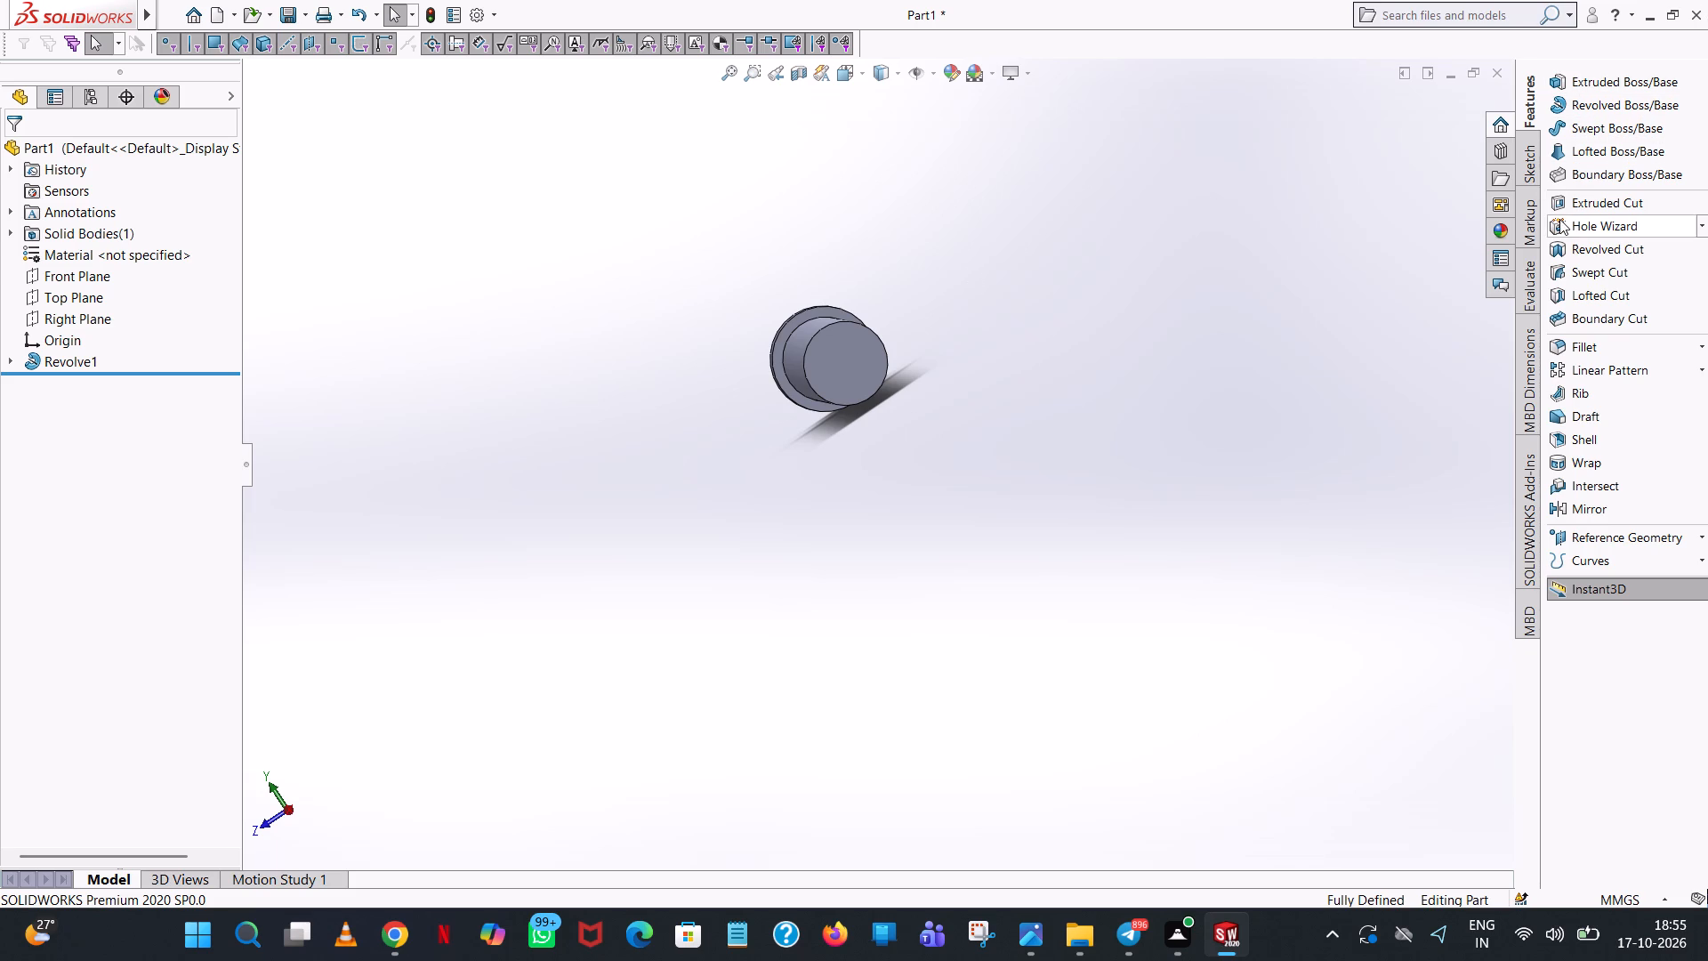
click(1588, 206)
middle_click(948, 219)
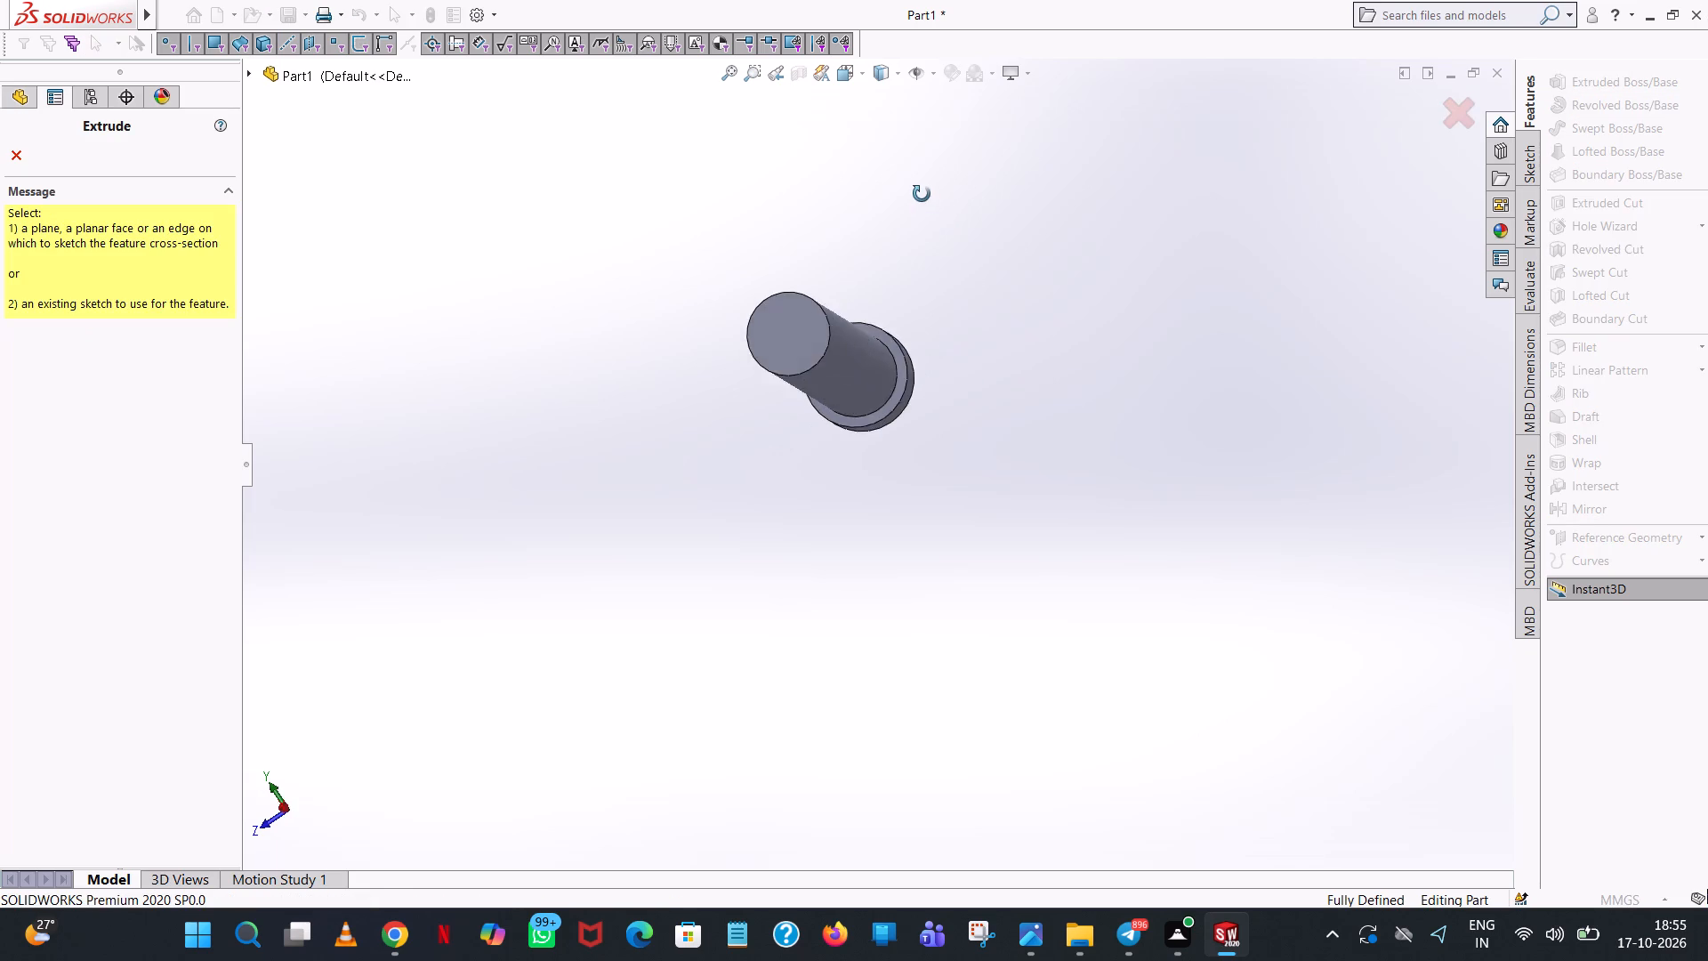
scroll(868, 319, down, 4)
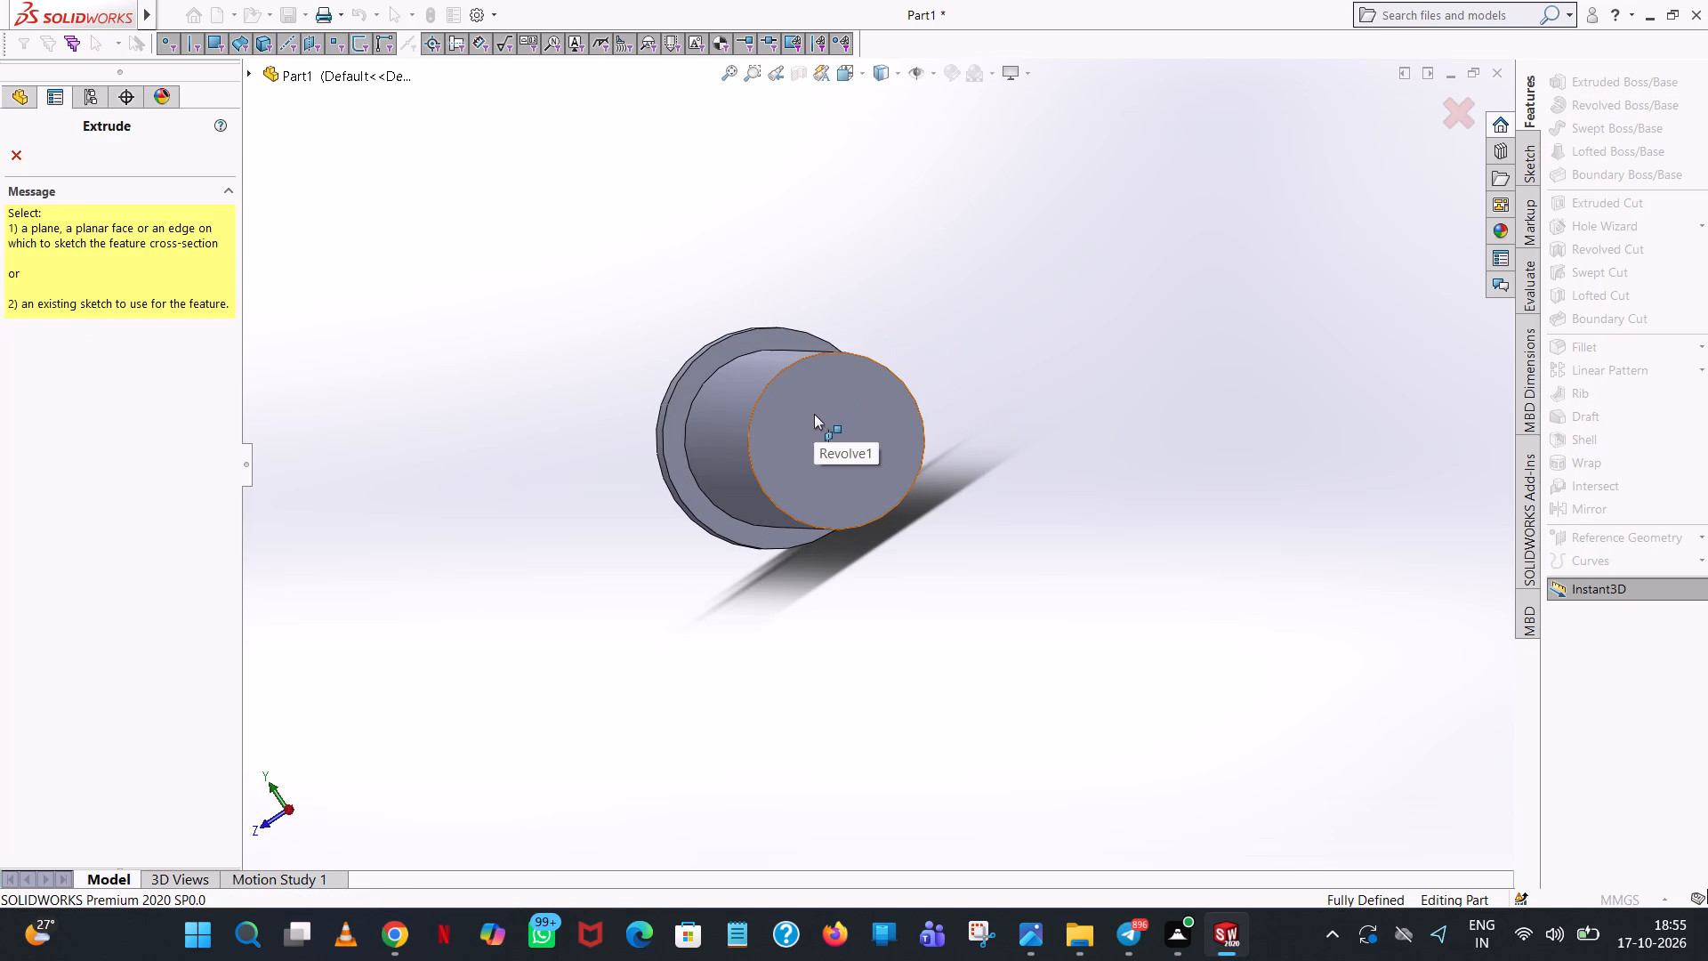
click(809, 416)
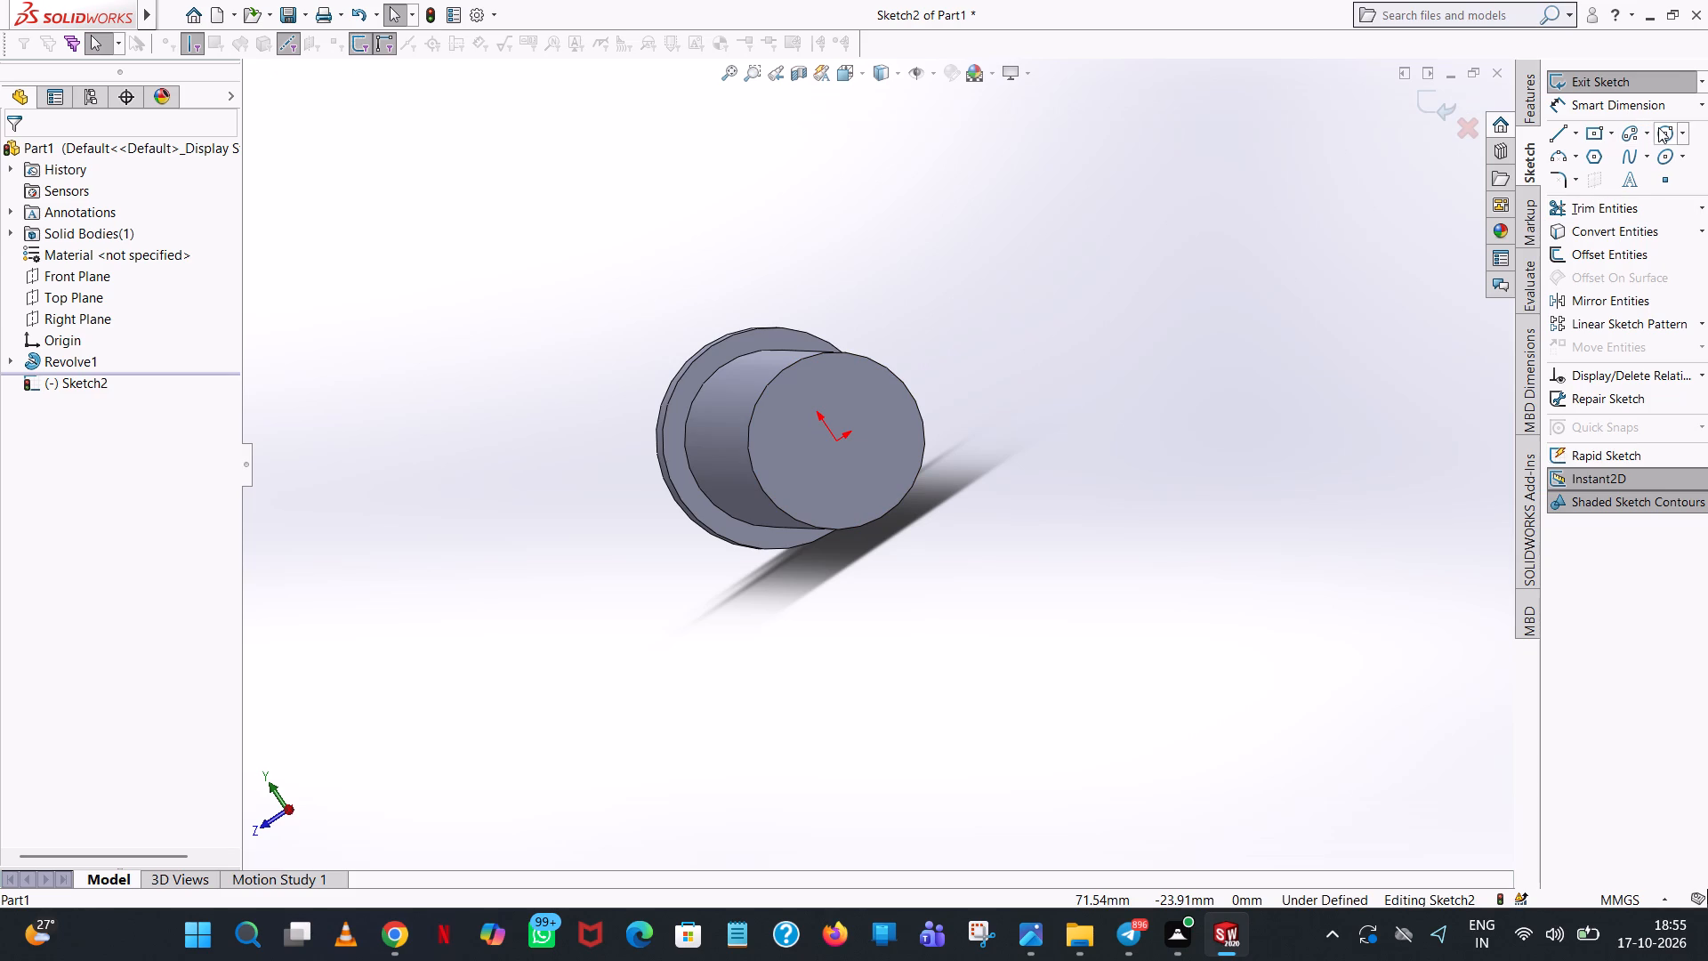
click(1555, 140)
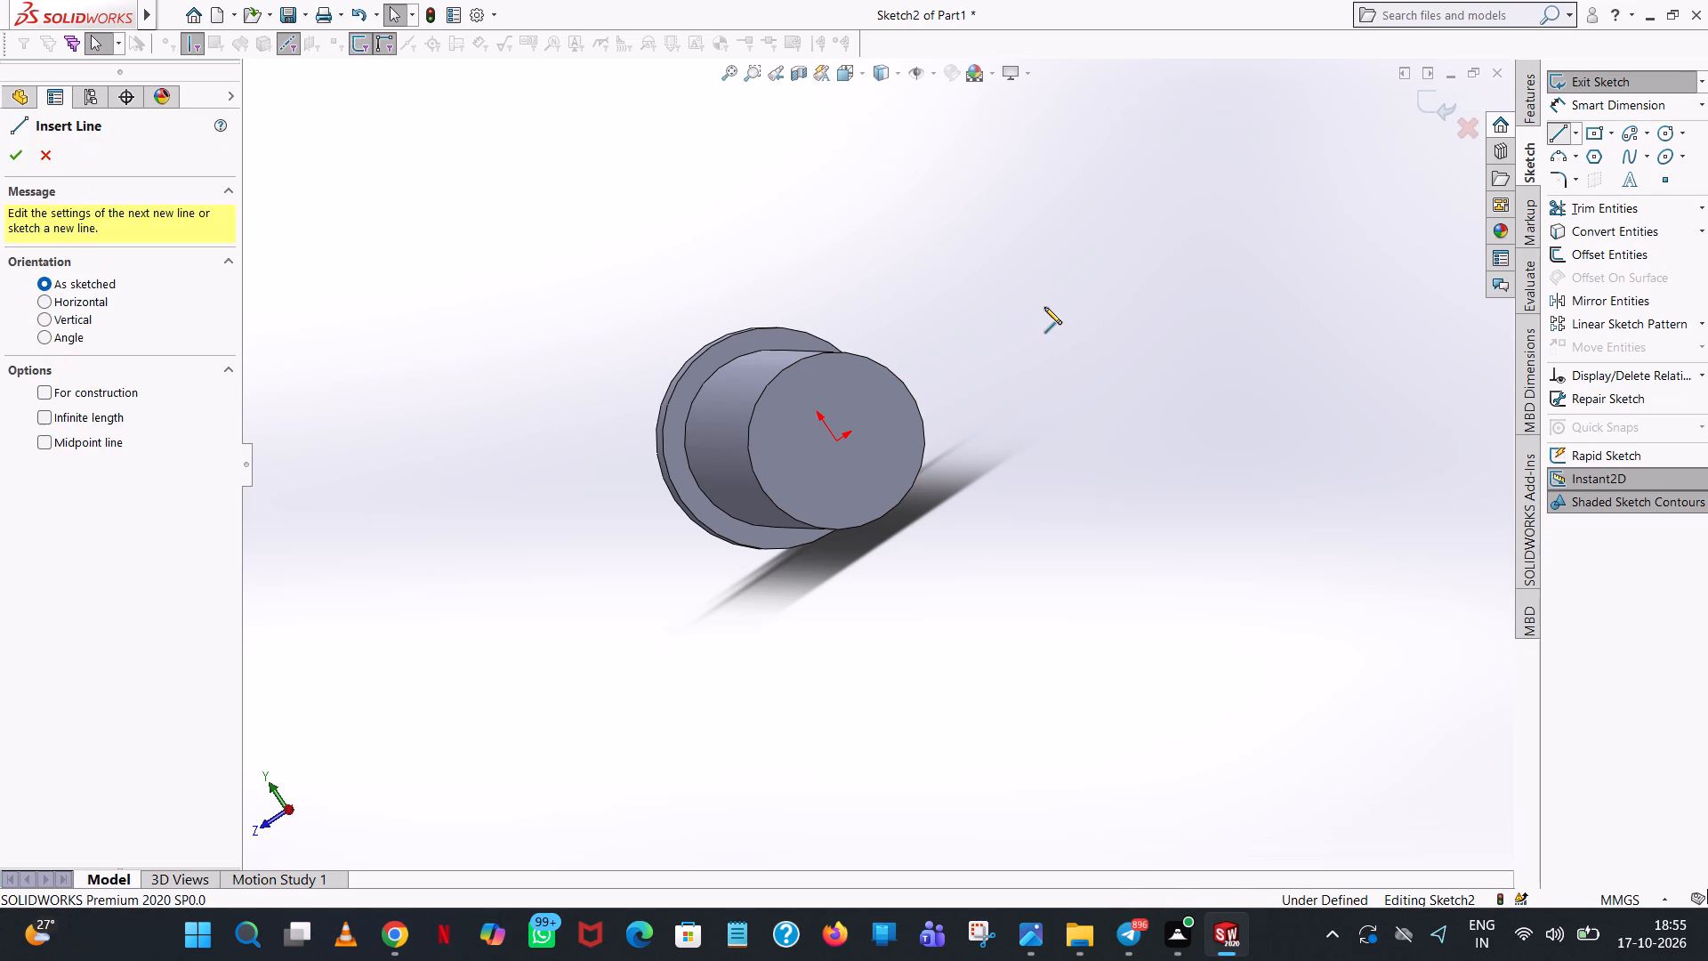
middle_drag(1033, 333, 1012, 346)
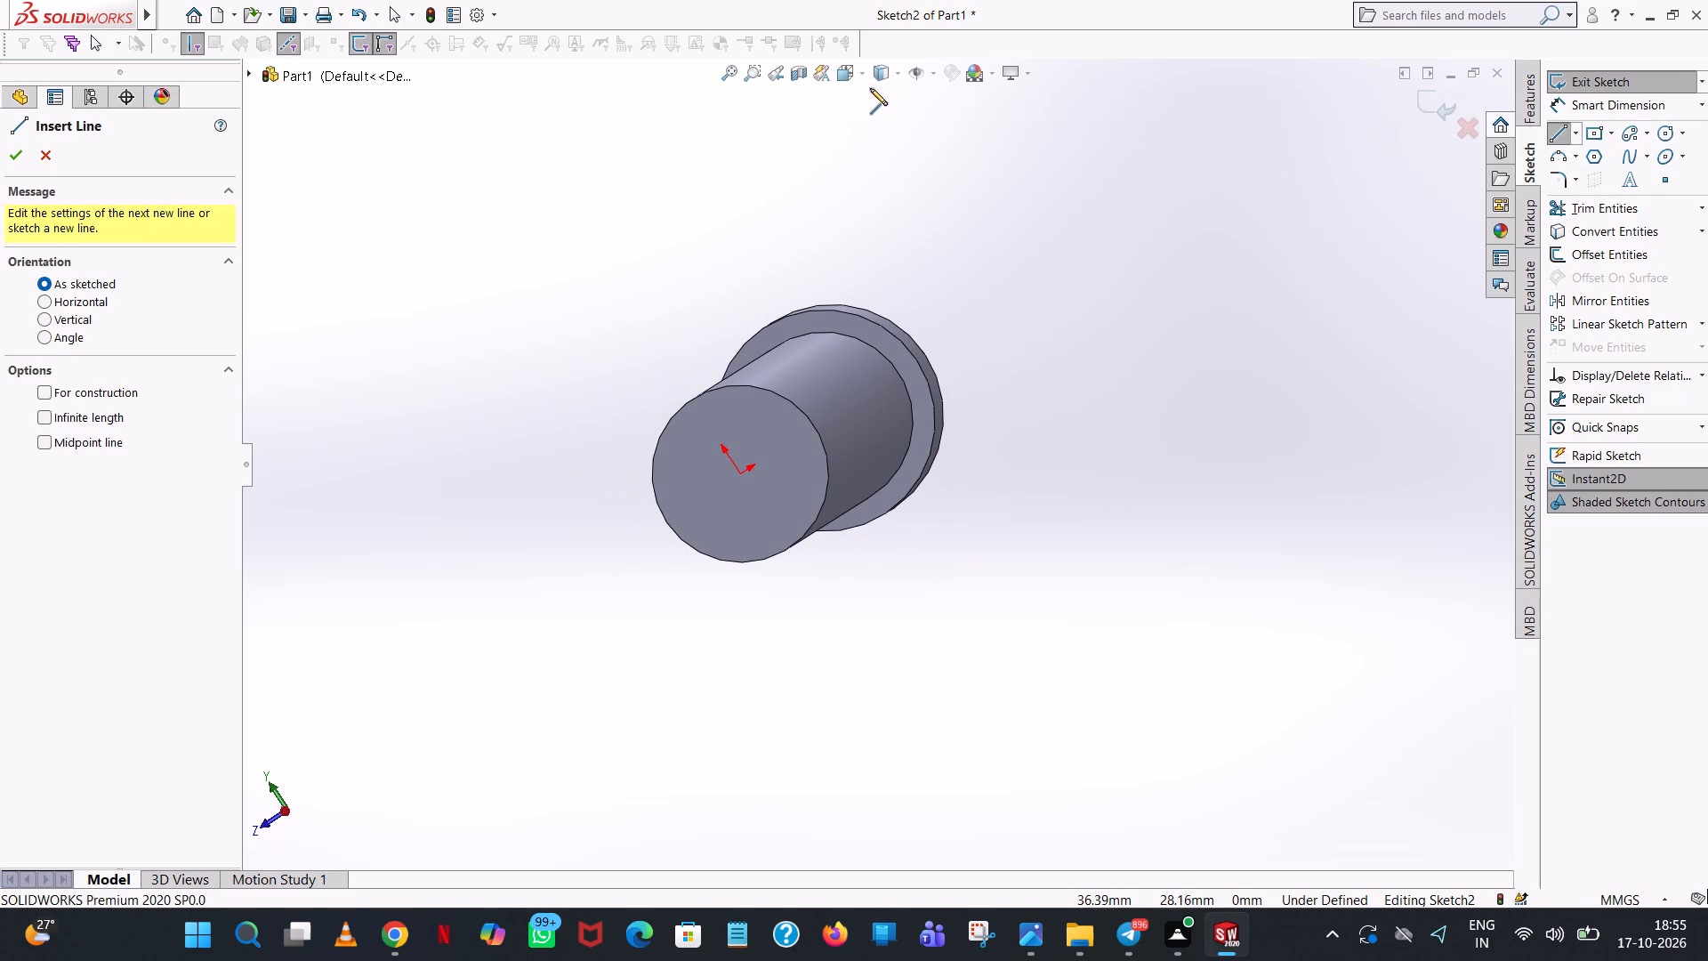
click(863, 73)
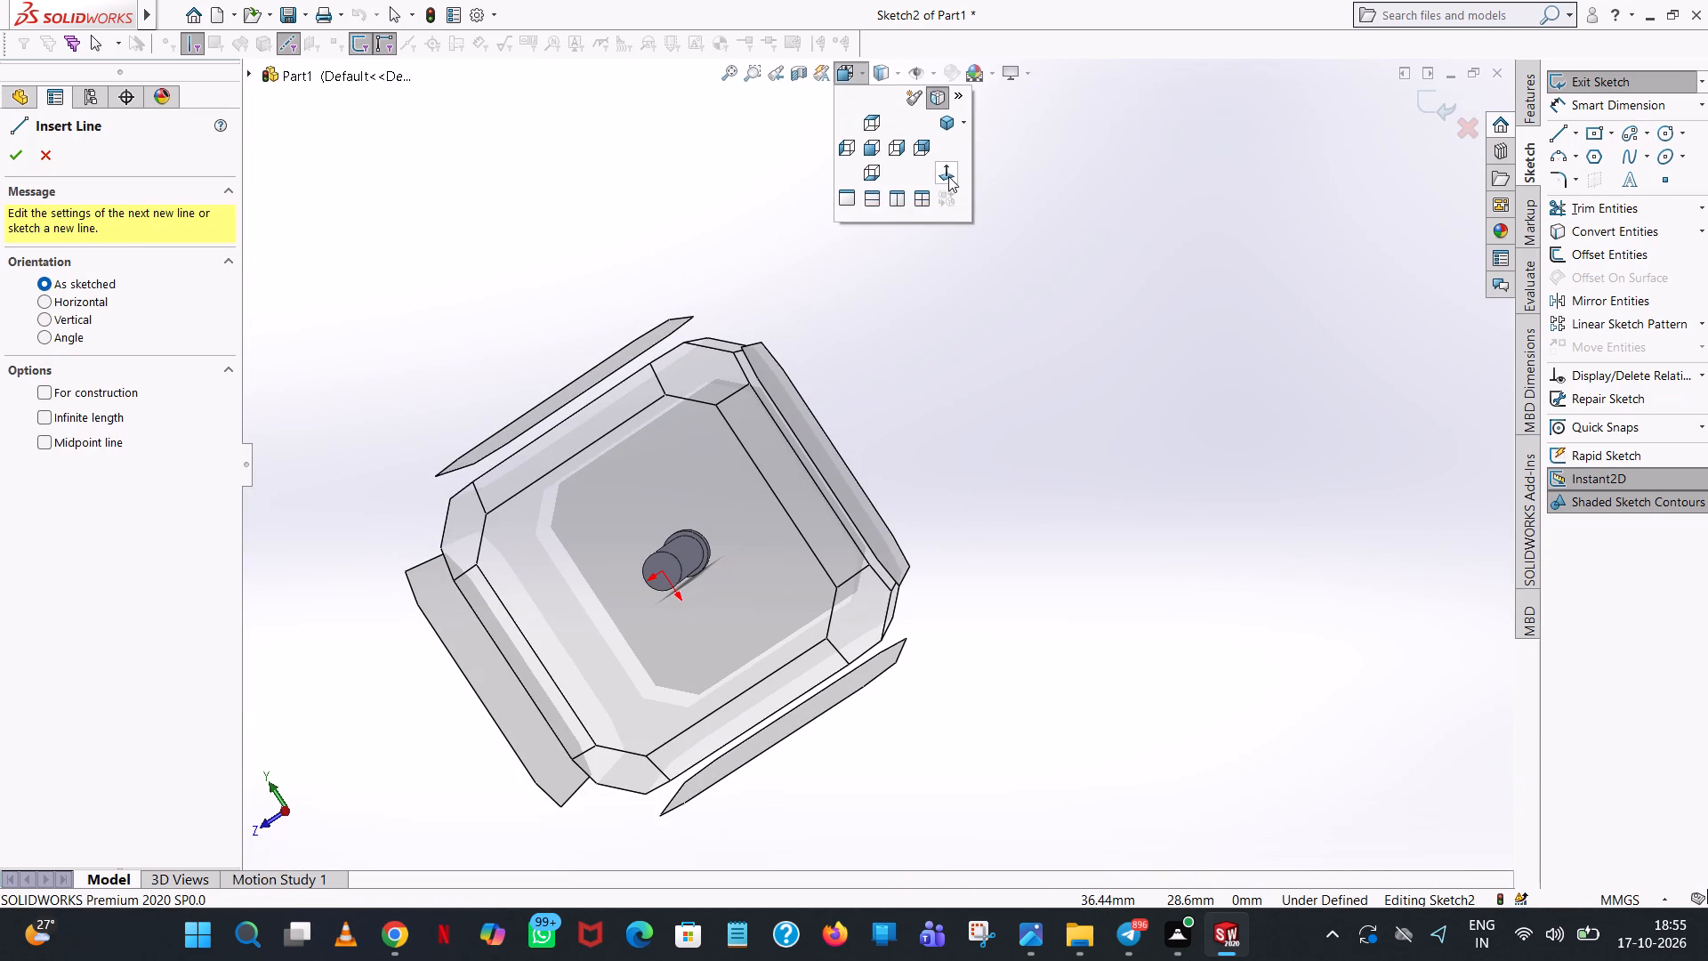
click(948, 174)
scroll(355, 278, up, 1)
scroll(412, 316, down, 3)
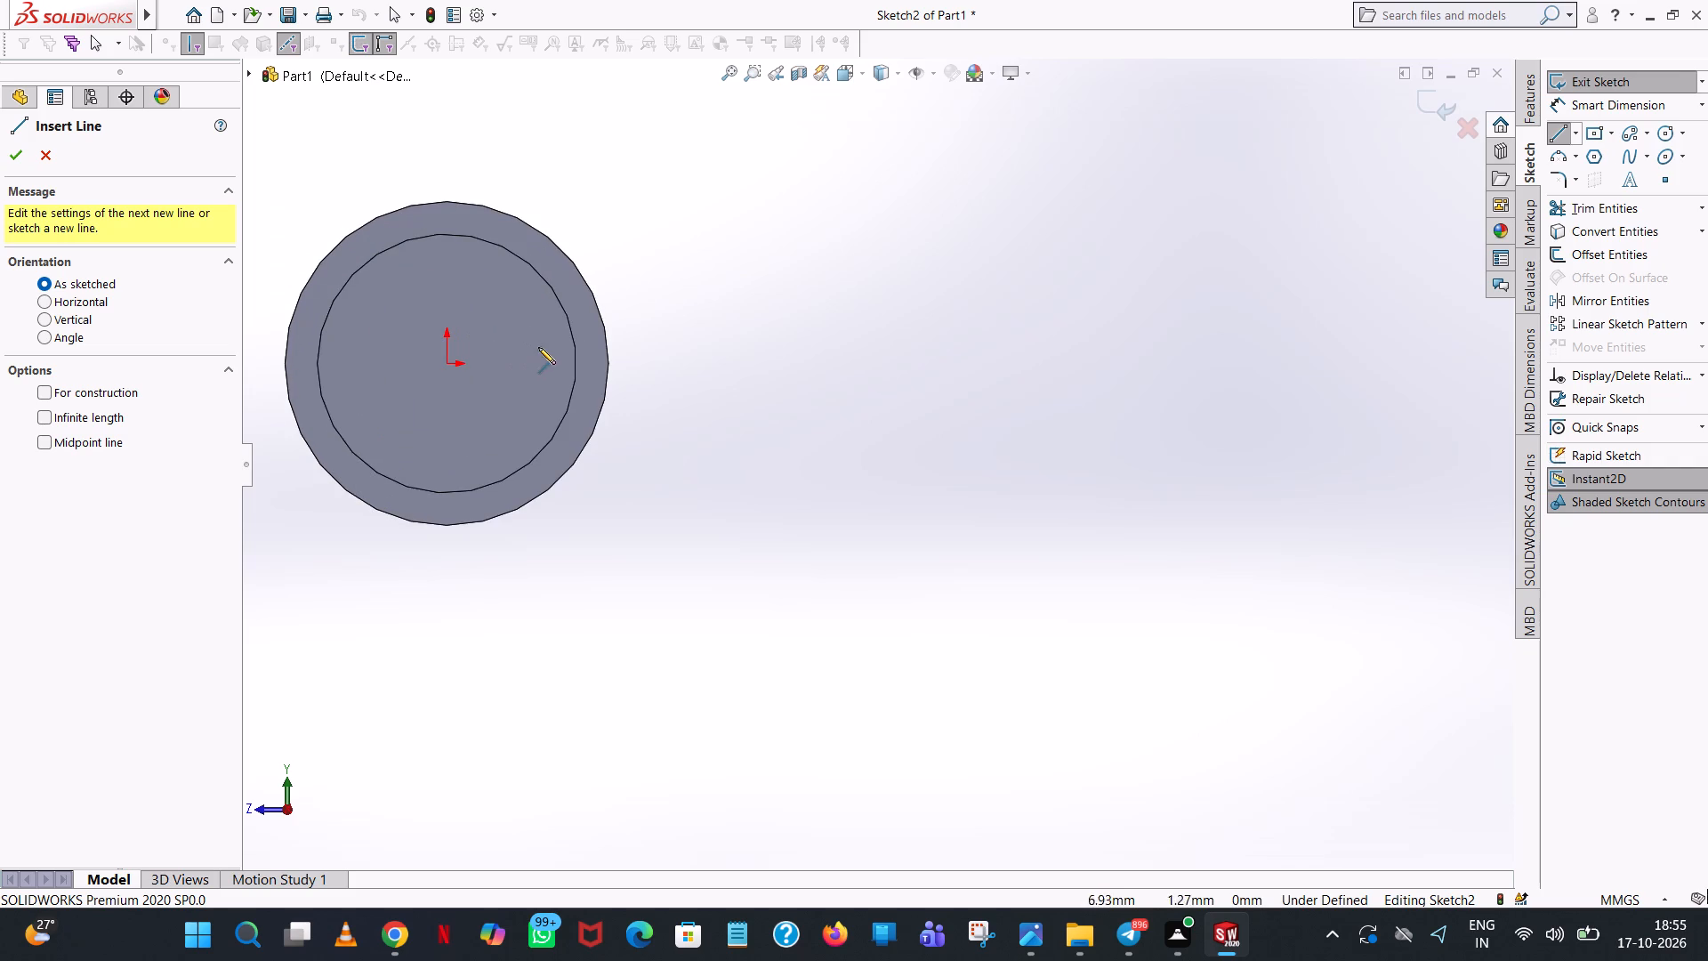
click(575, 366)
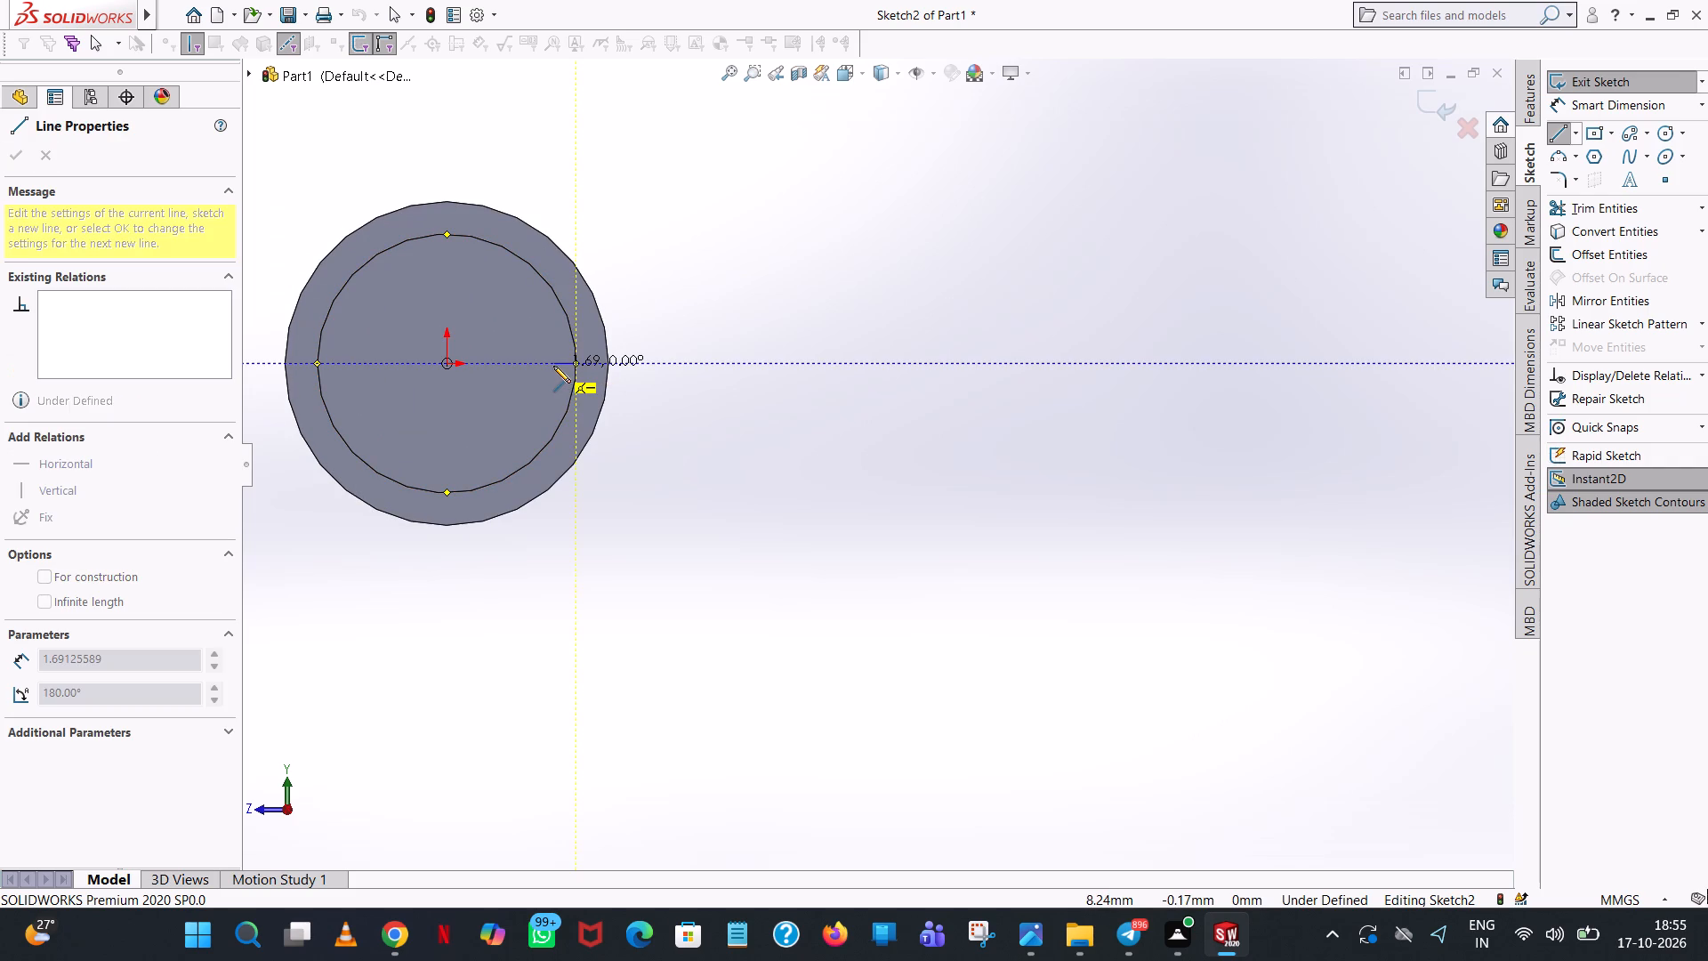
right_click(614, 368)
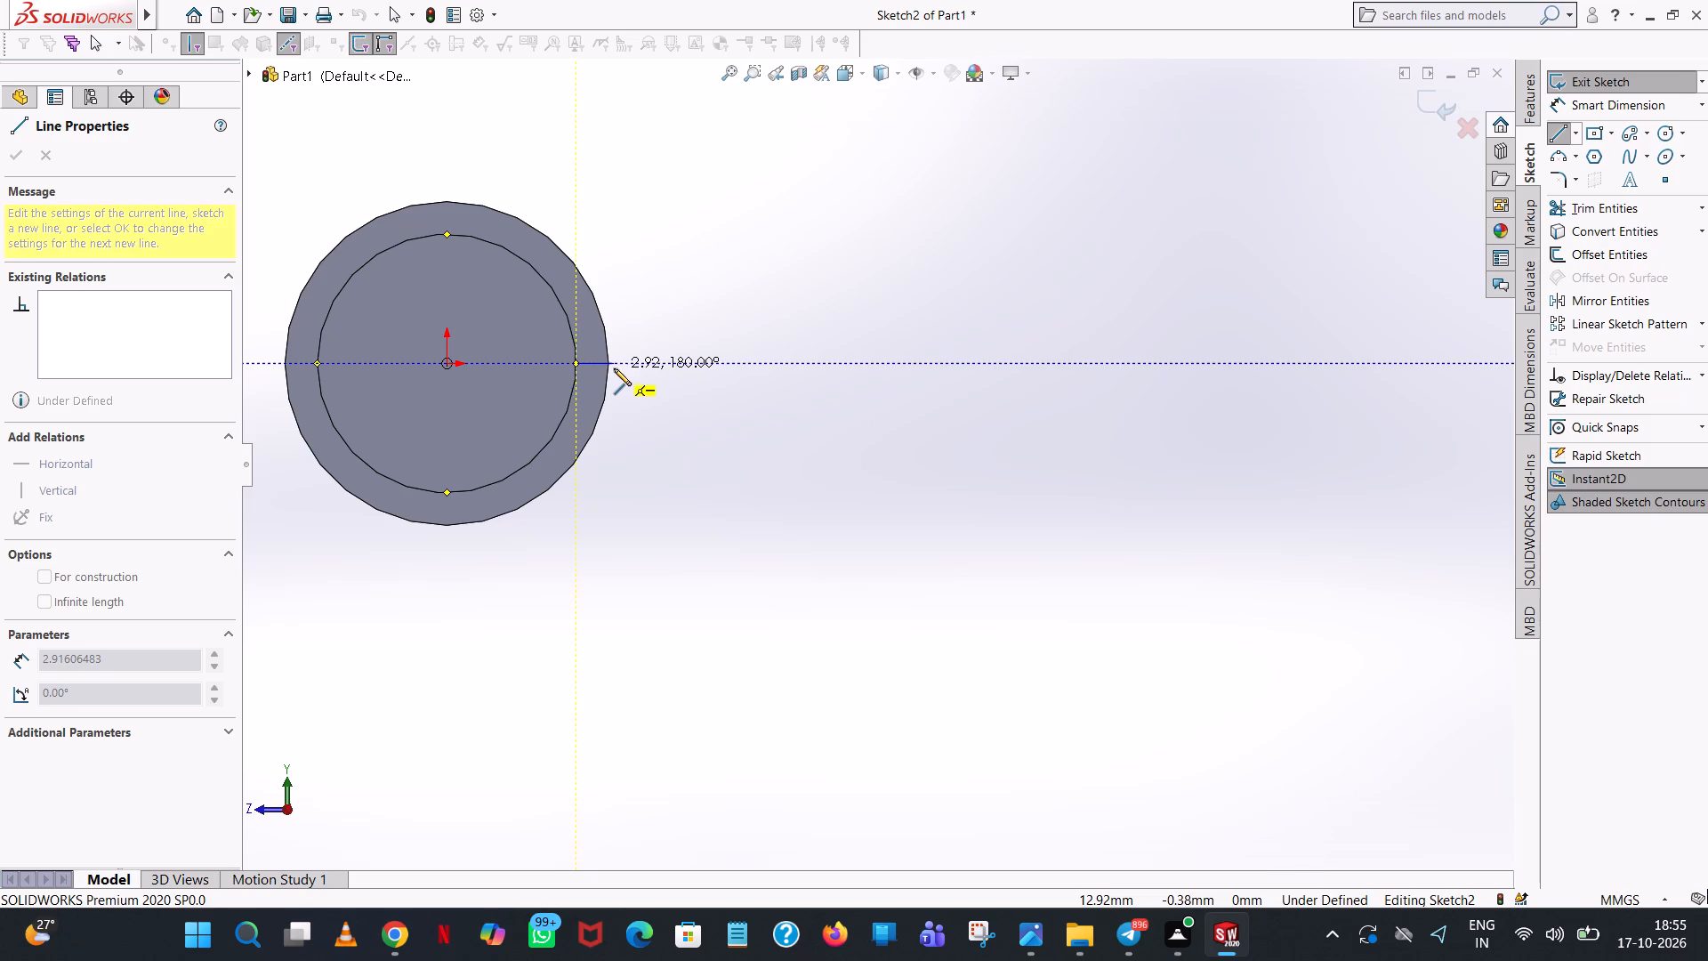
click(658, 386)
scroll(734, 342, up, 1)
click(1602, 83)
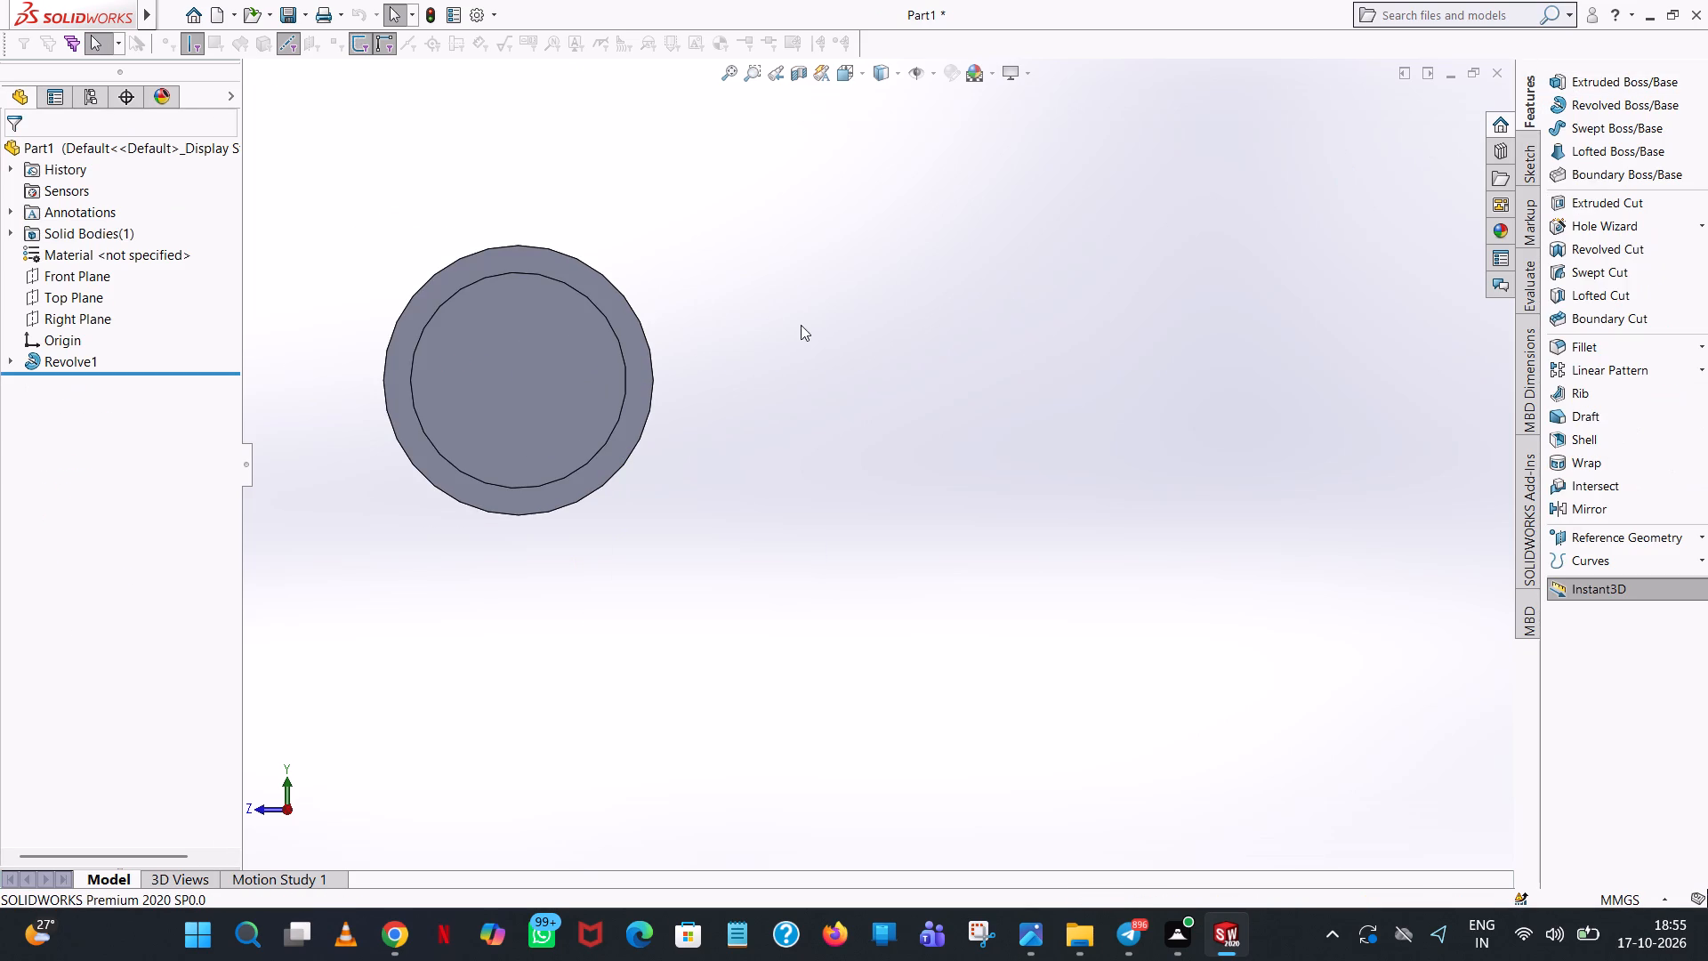
Create a reference plane parallel to the Front Plane at a 10 mm offset.
middle_drag(802, 330, 899, 344)
scroll(899, 344, down, 1)
scroll(891, 351, up, 4)
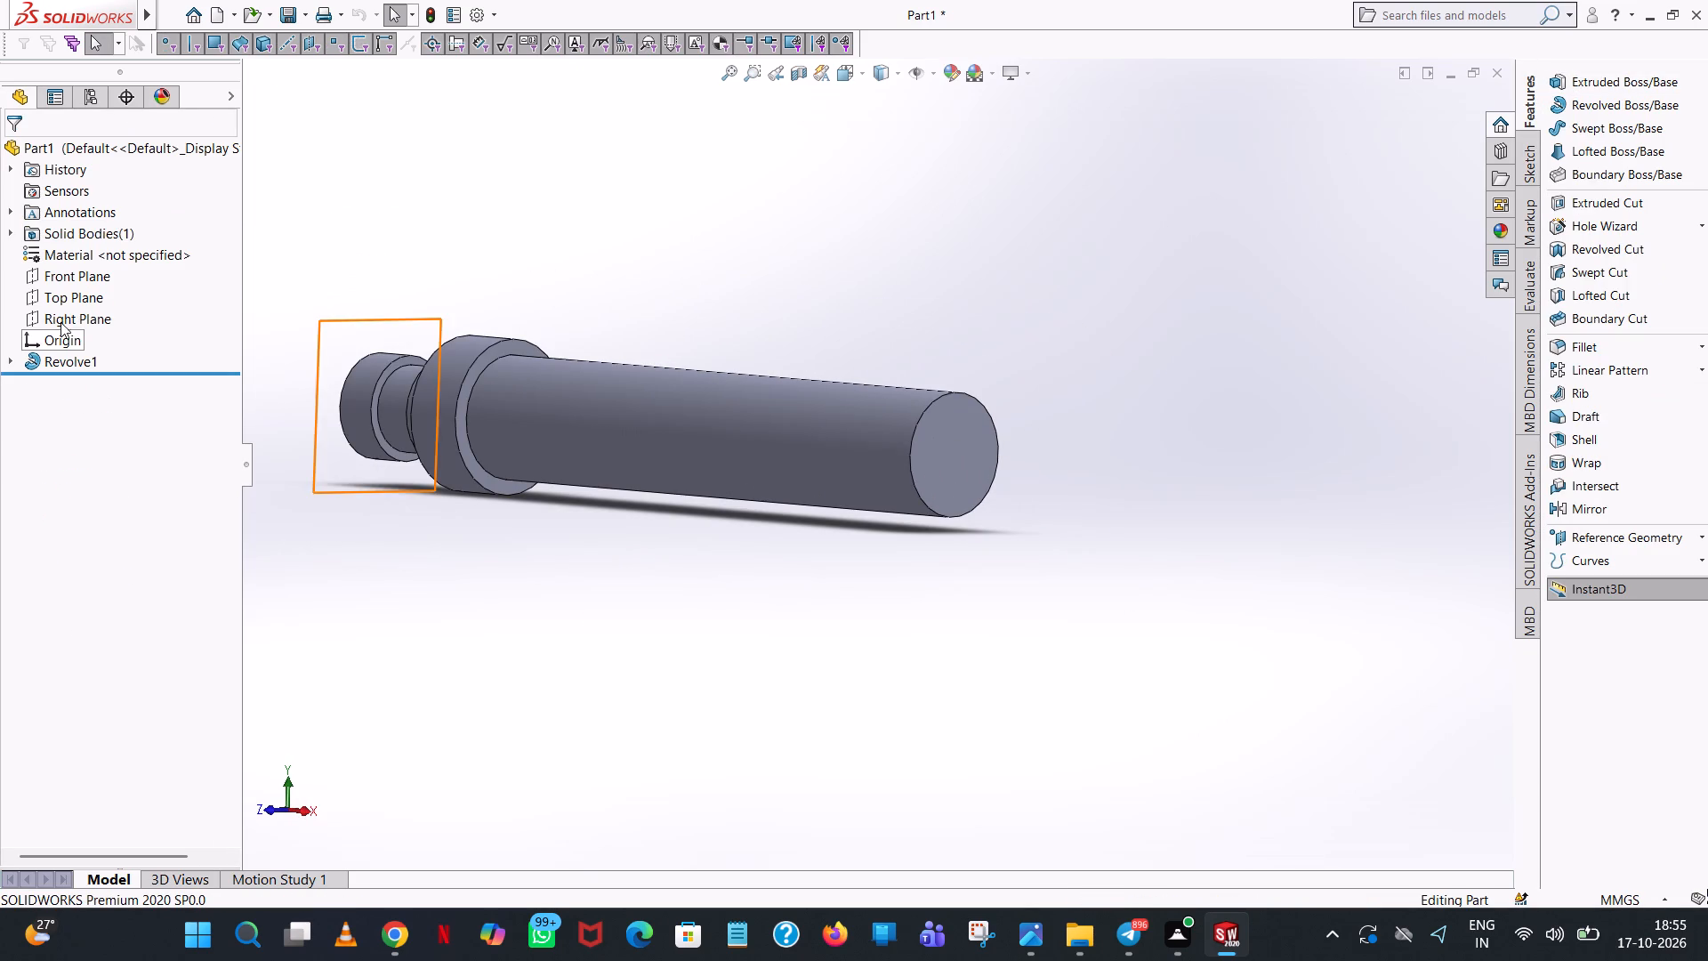
click(87, 278)
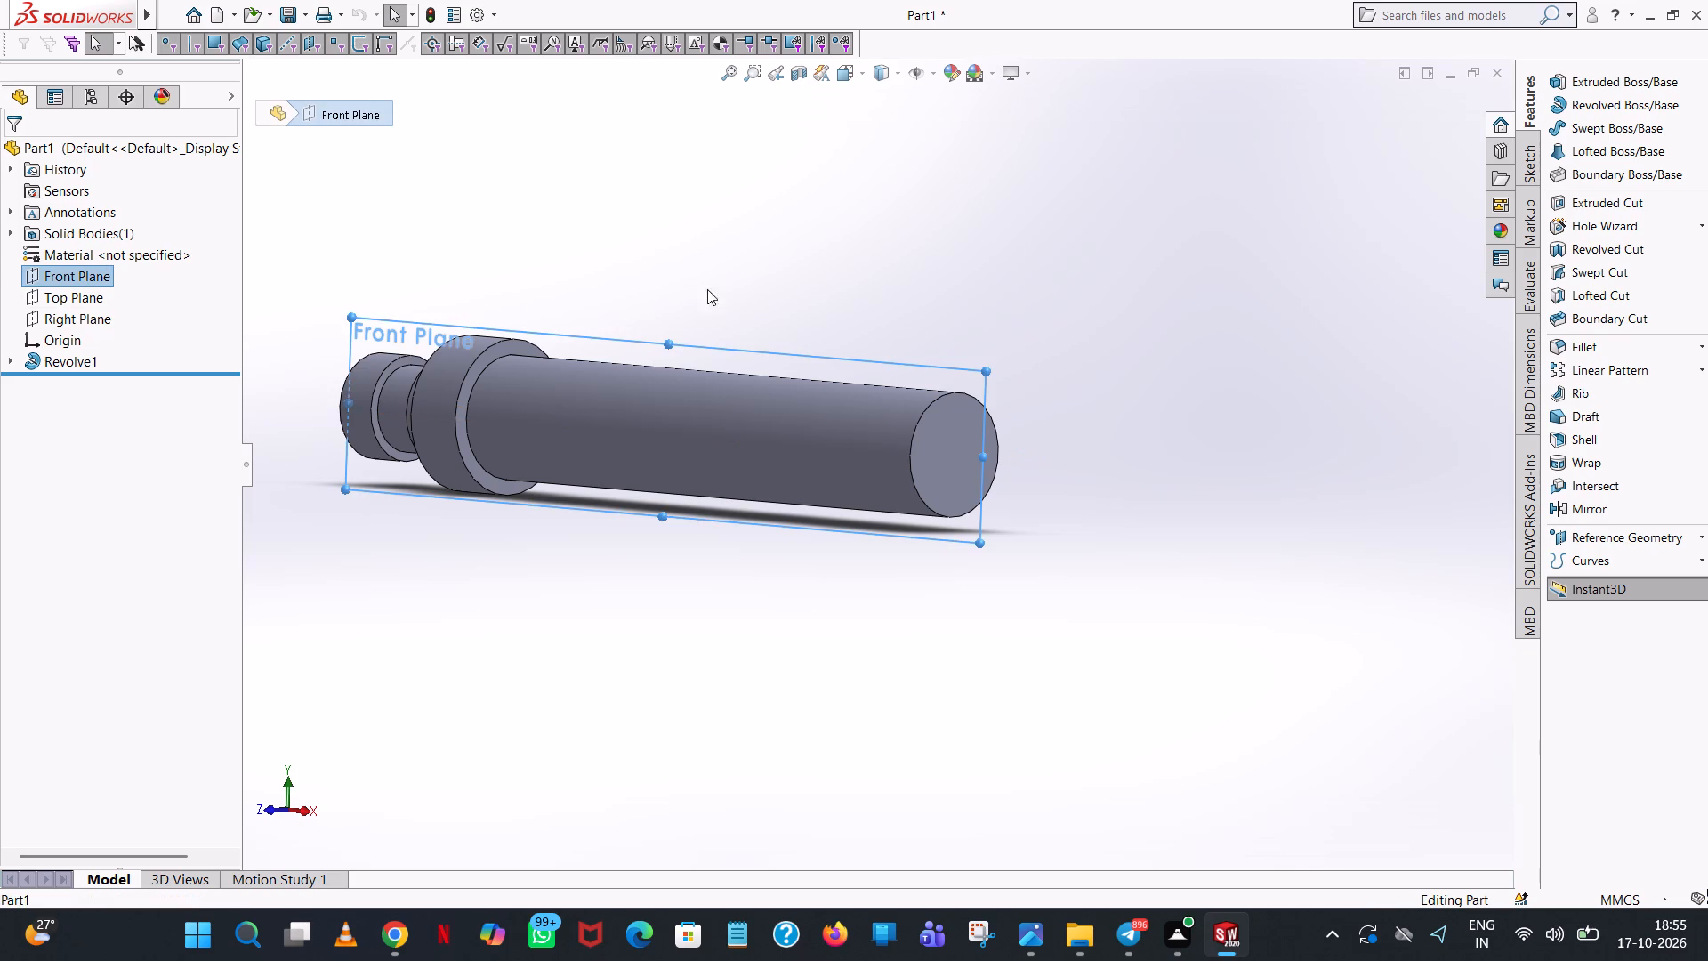
click(1583, 530)
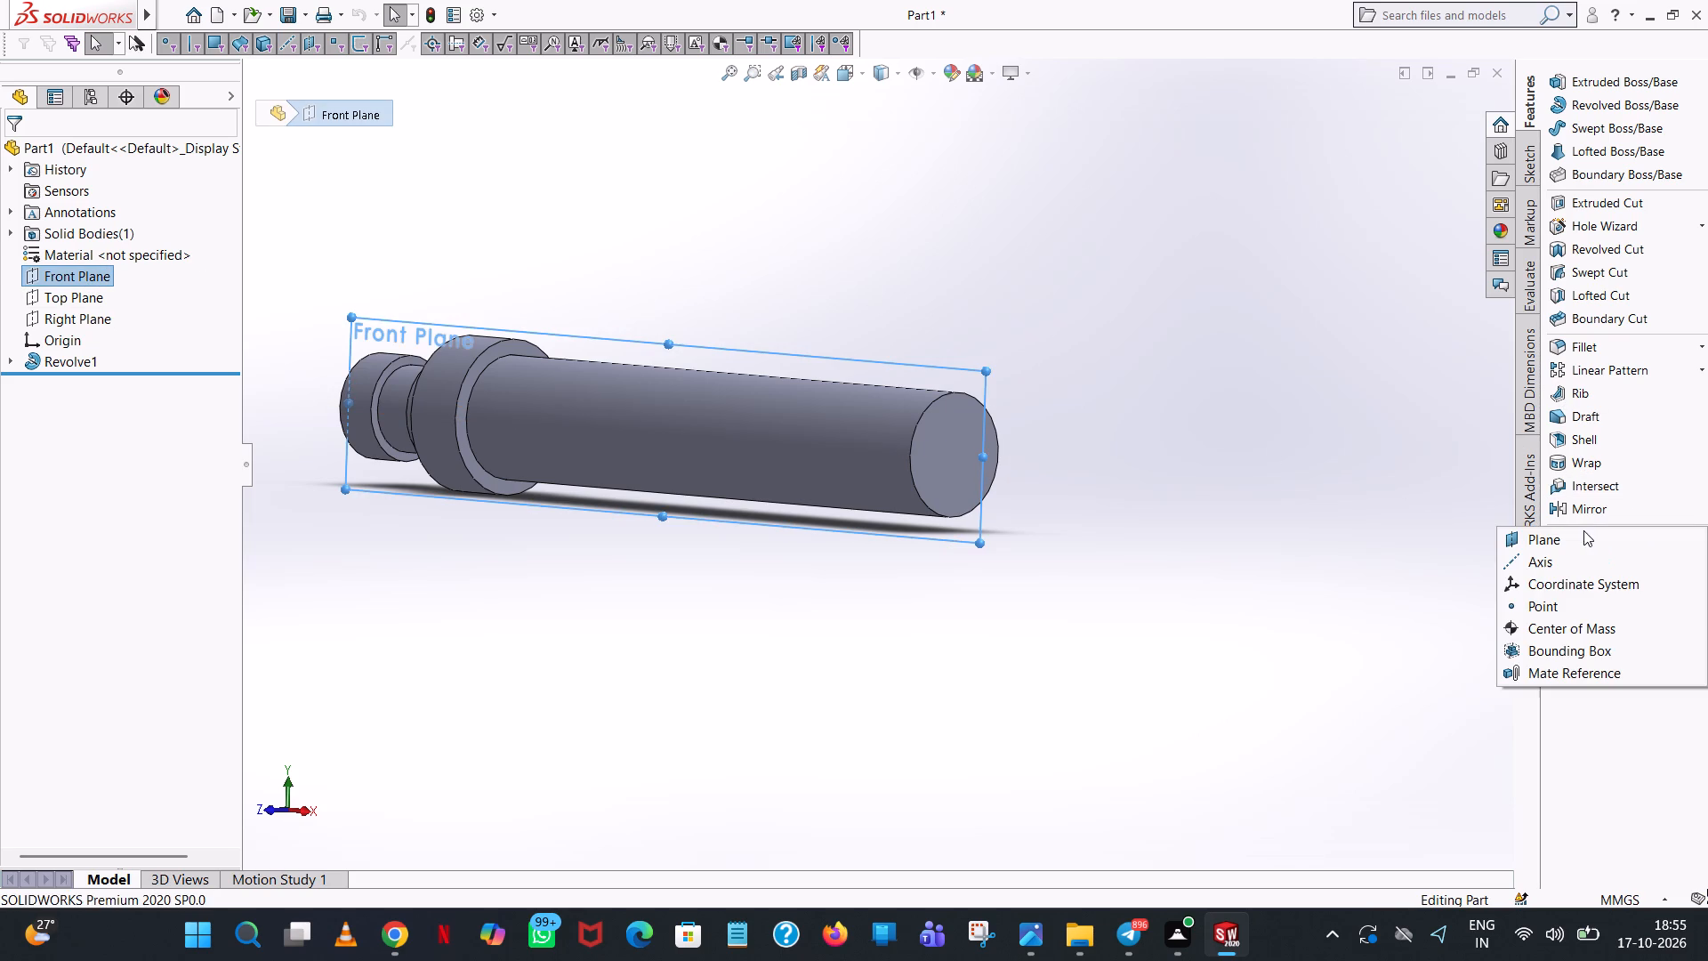
click(1556, 539)
middle_drag(1113, 441, 1066, 440)
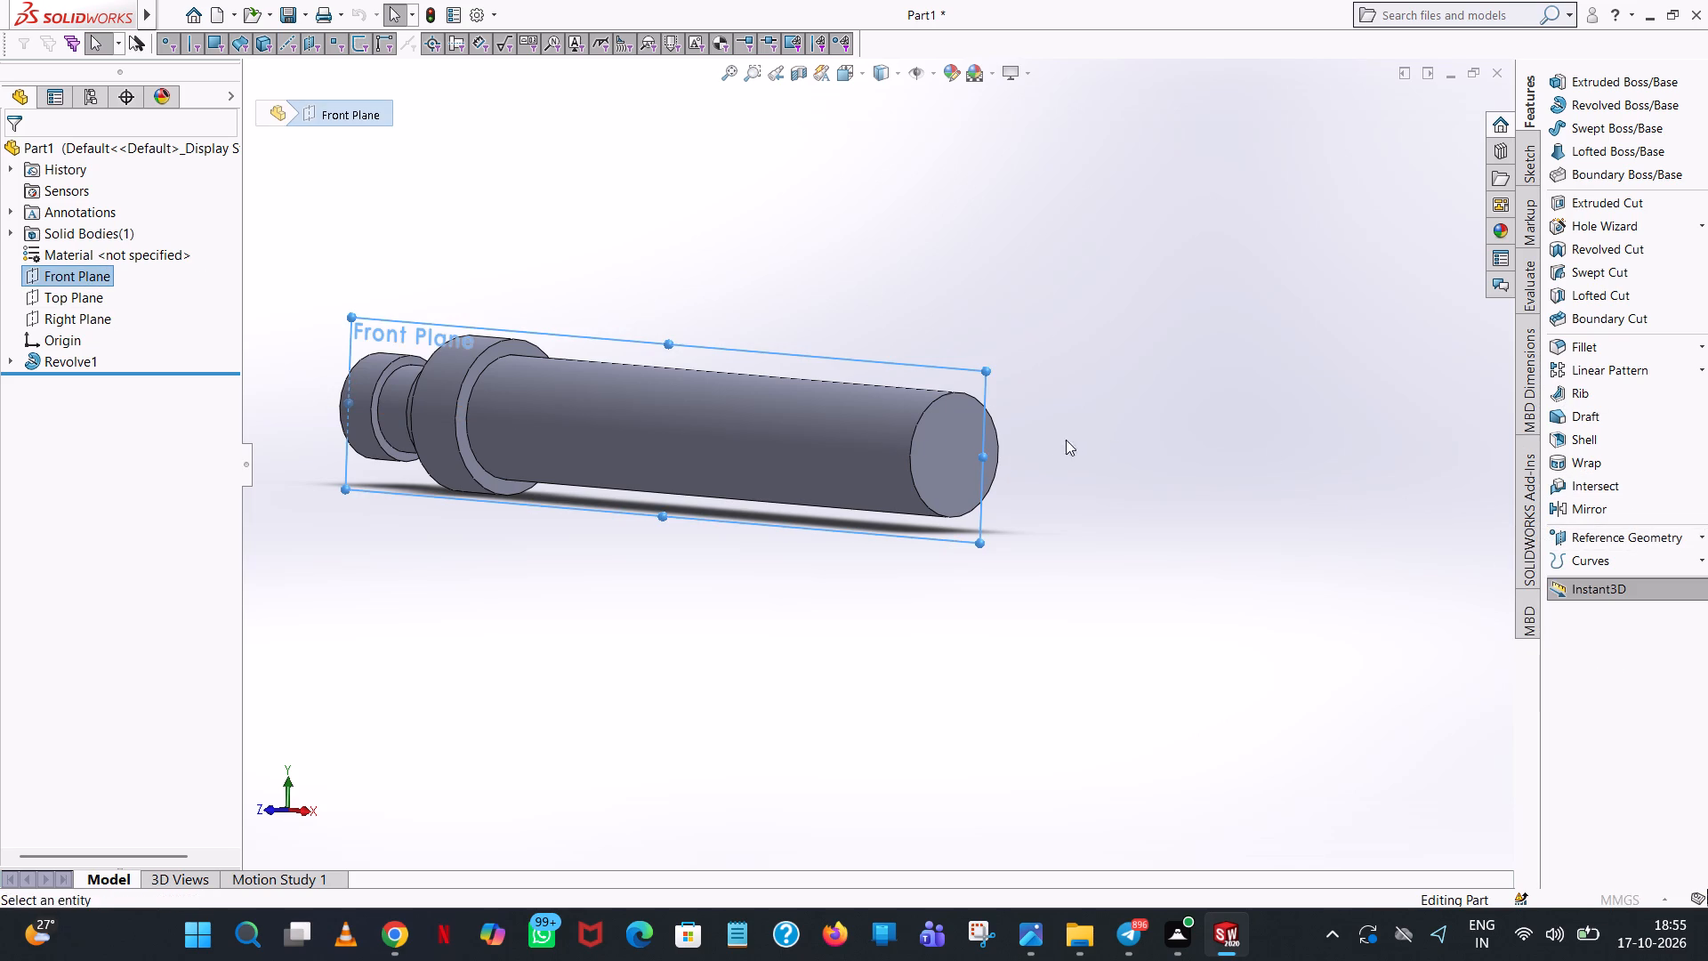
middle_drag(1066, 440, 1006, 445)
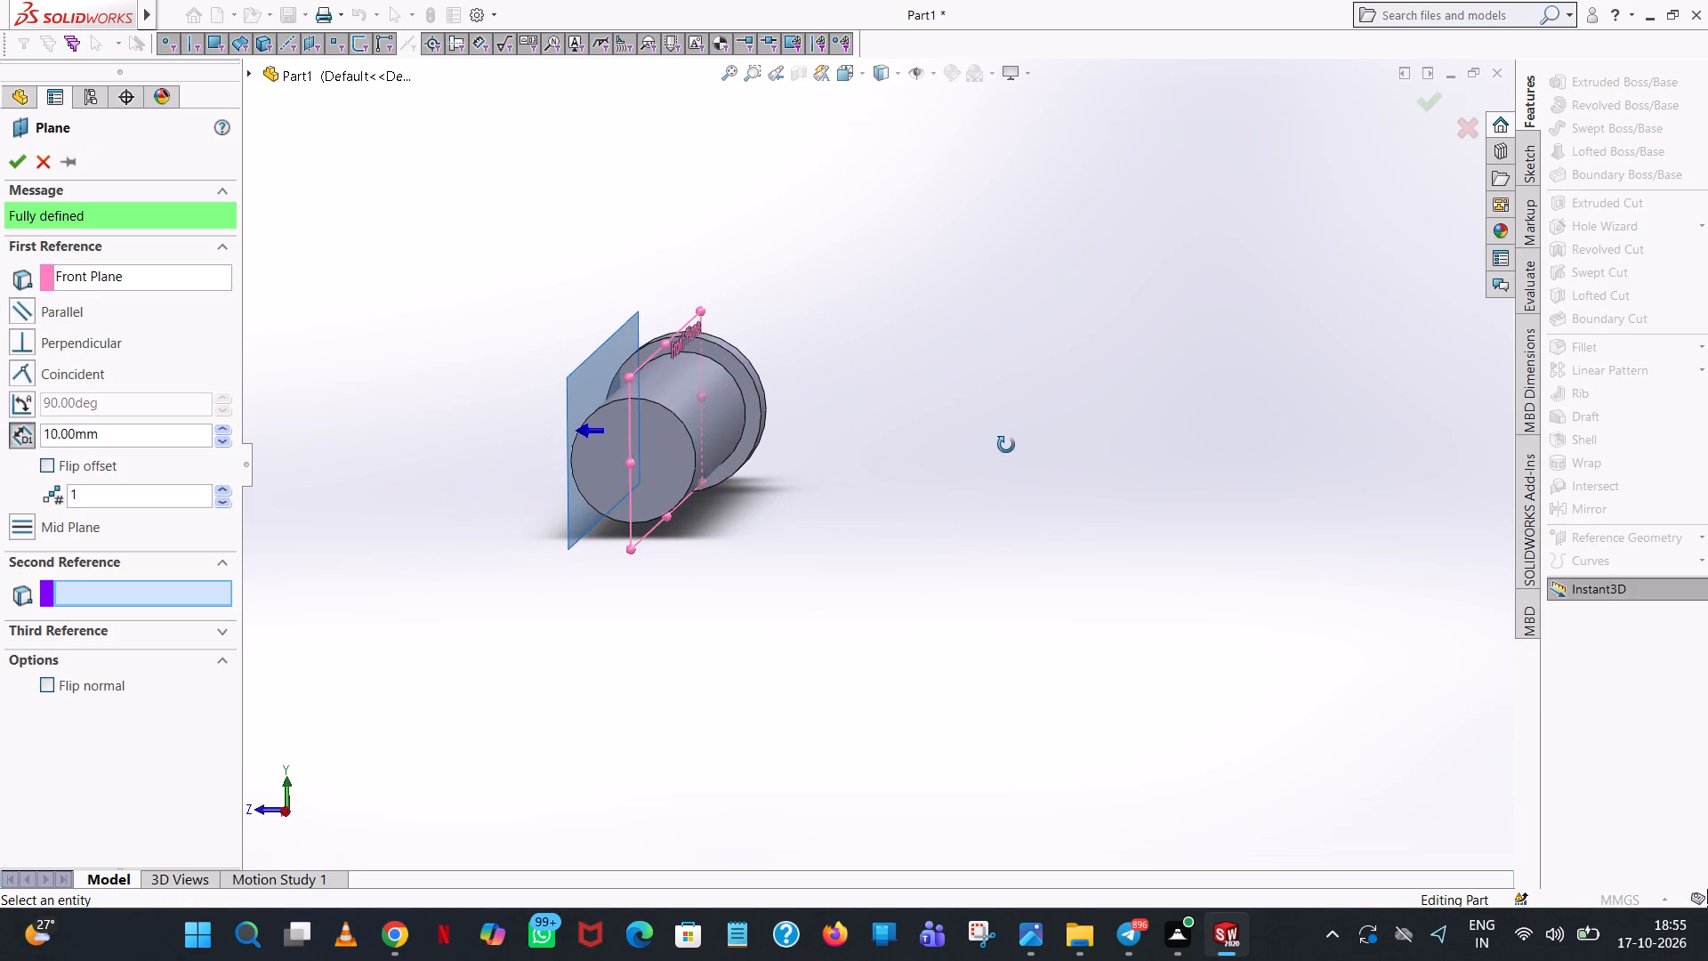
middle_drag(1006, 445, 1017, 424)
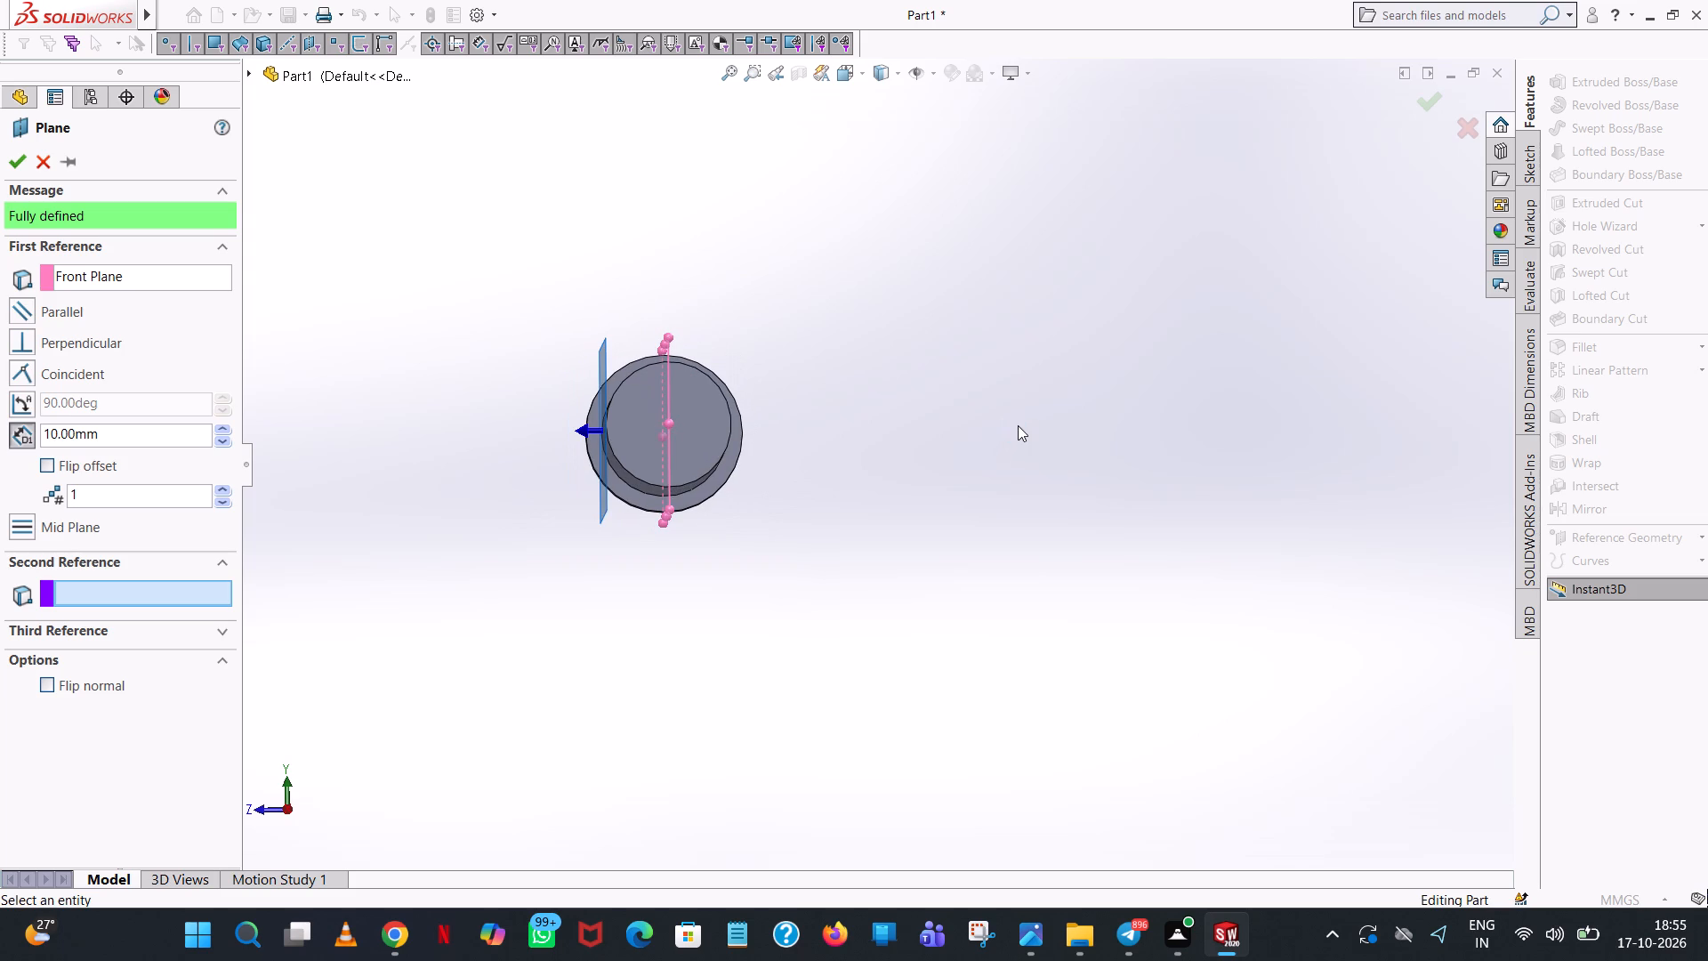
scroll(633, 413, down, 5)
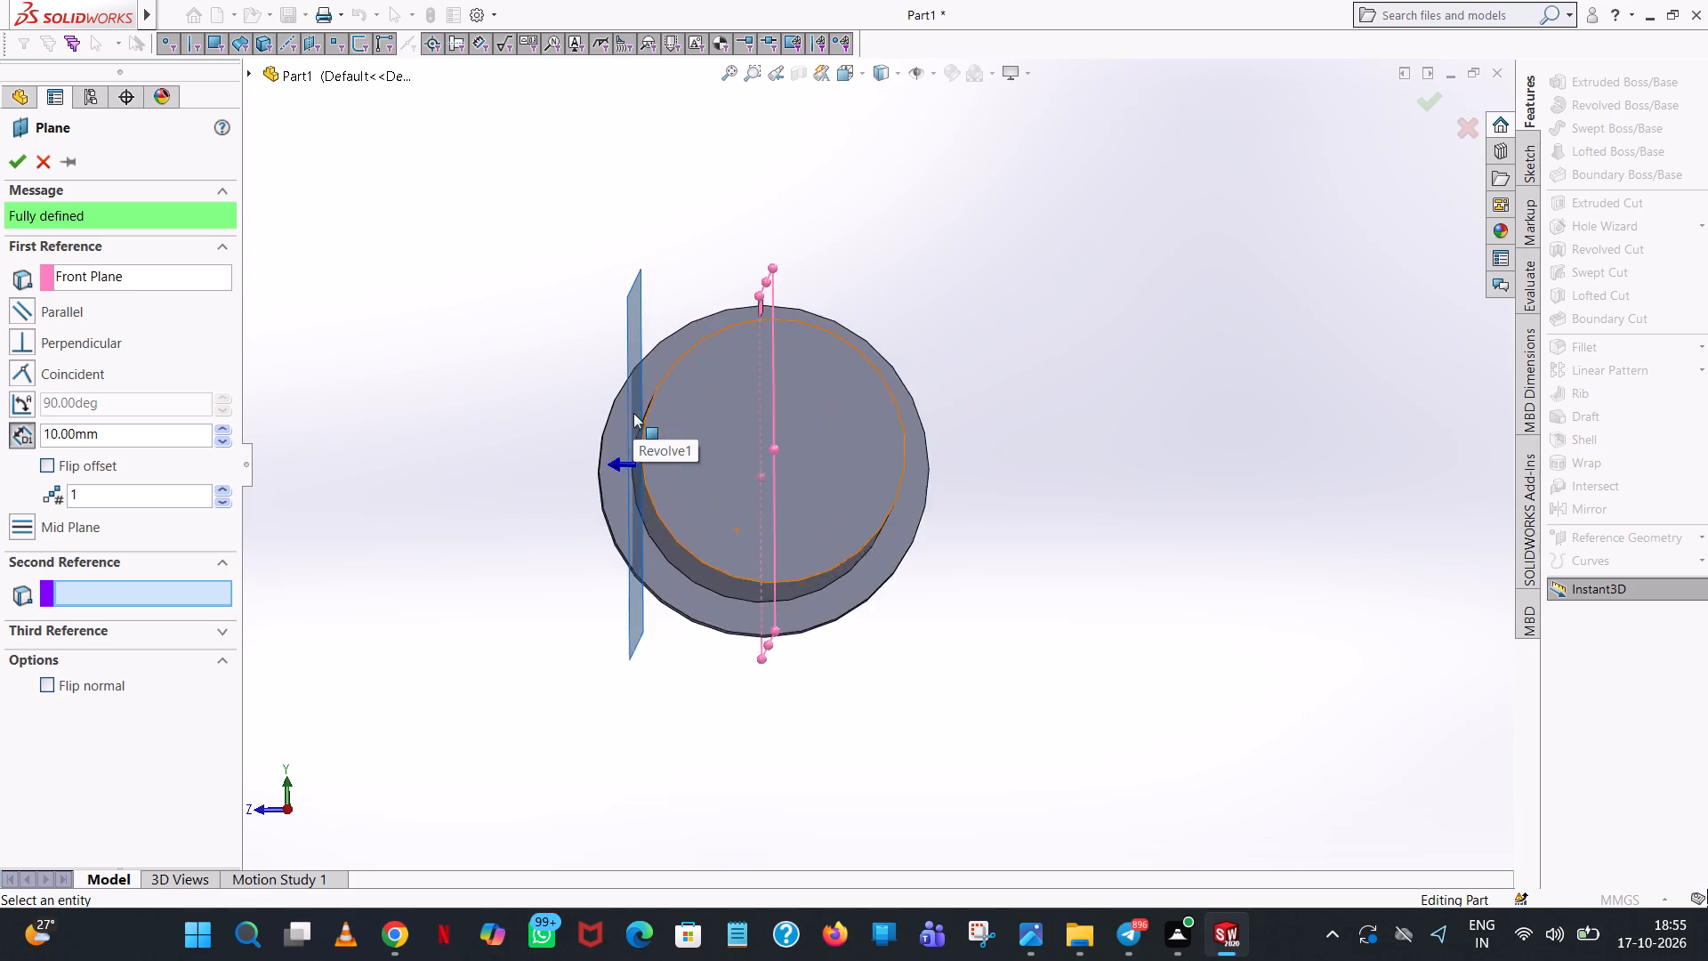
scroll(633, 413, down, 2)
scroll(746, 414, down, 3)
middle_drag(757, 455, 753, 458)
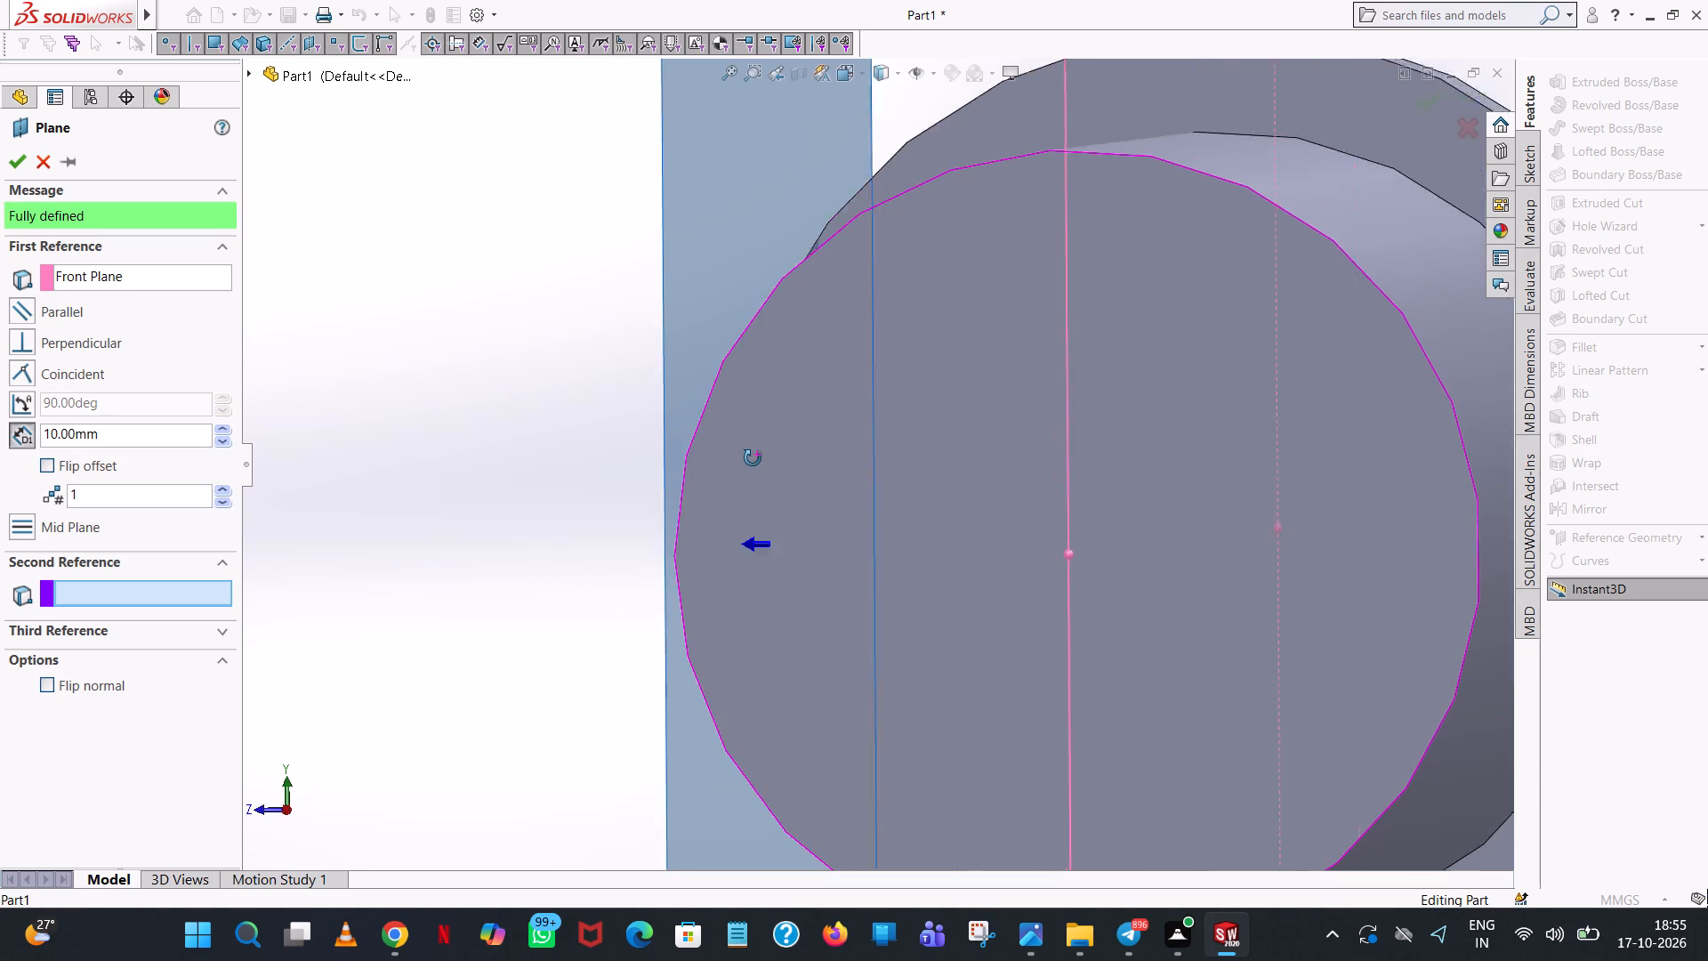
middle_drag(753, 458, 780, 456)
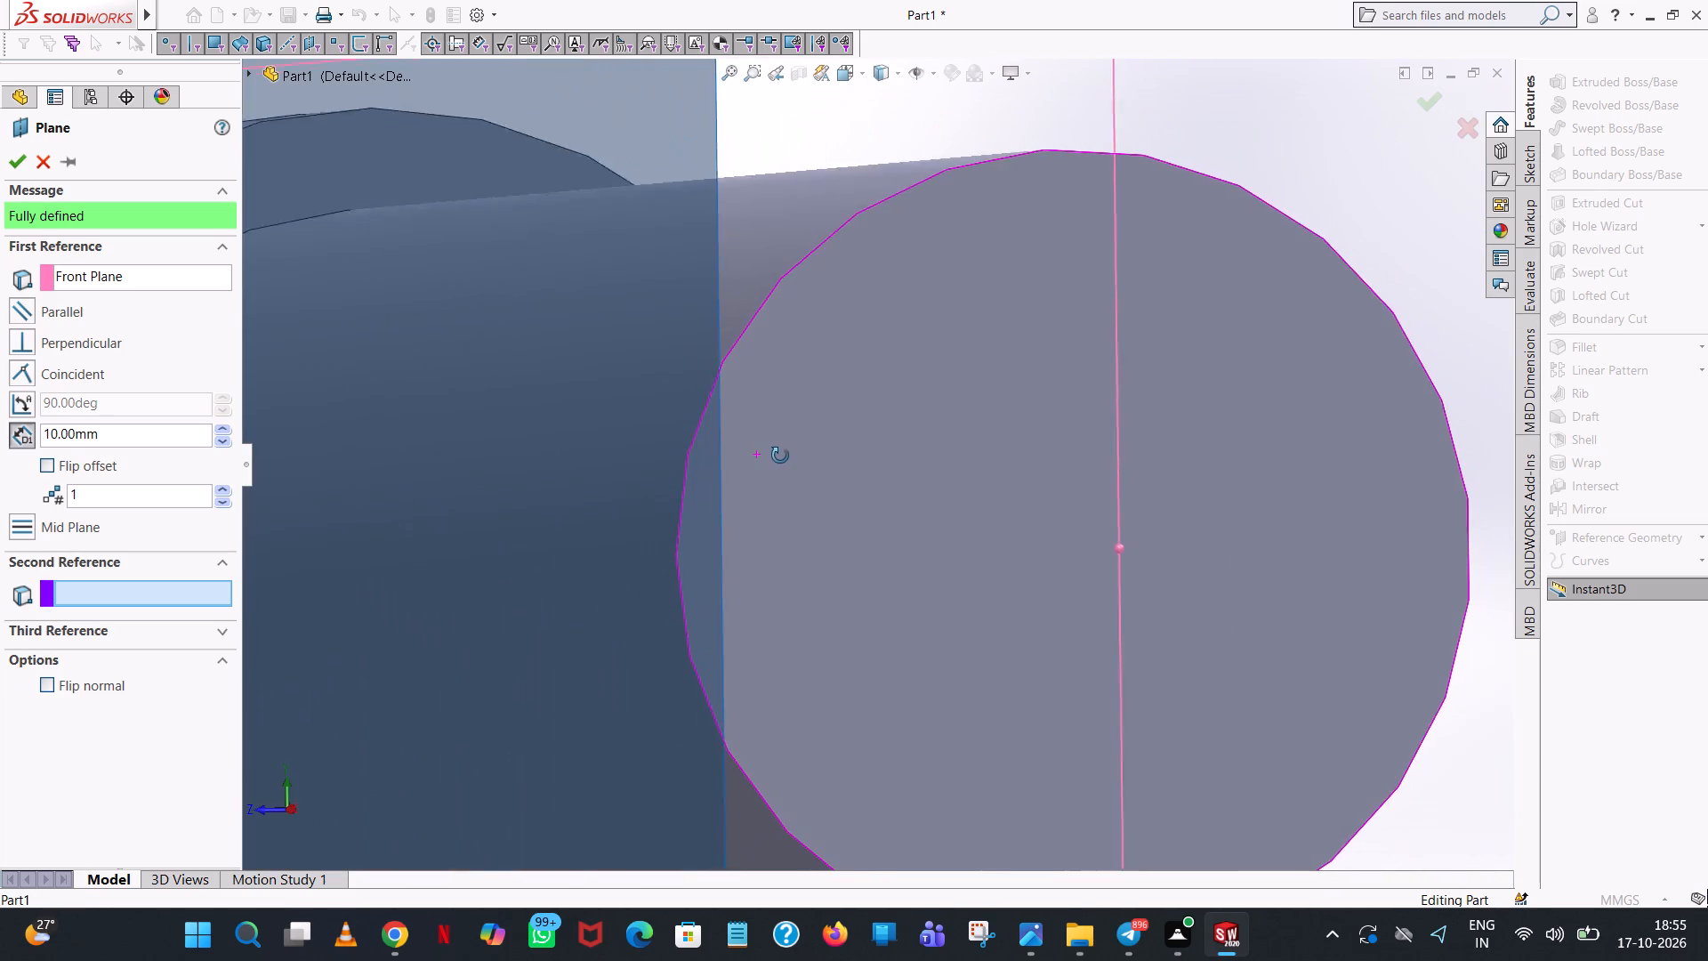
middle_drag(780, 456, 812, 459)
scroll(812, 459, up, 5)
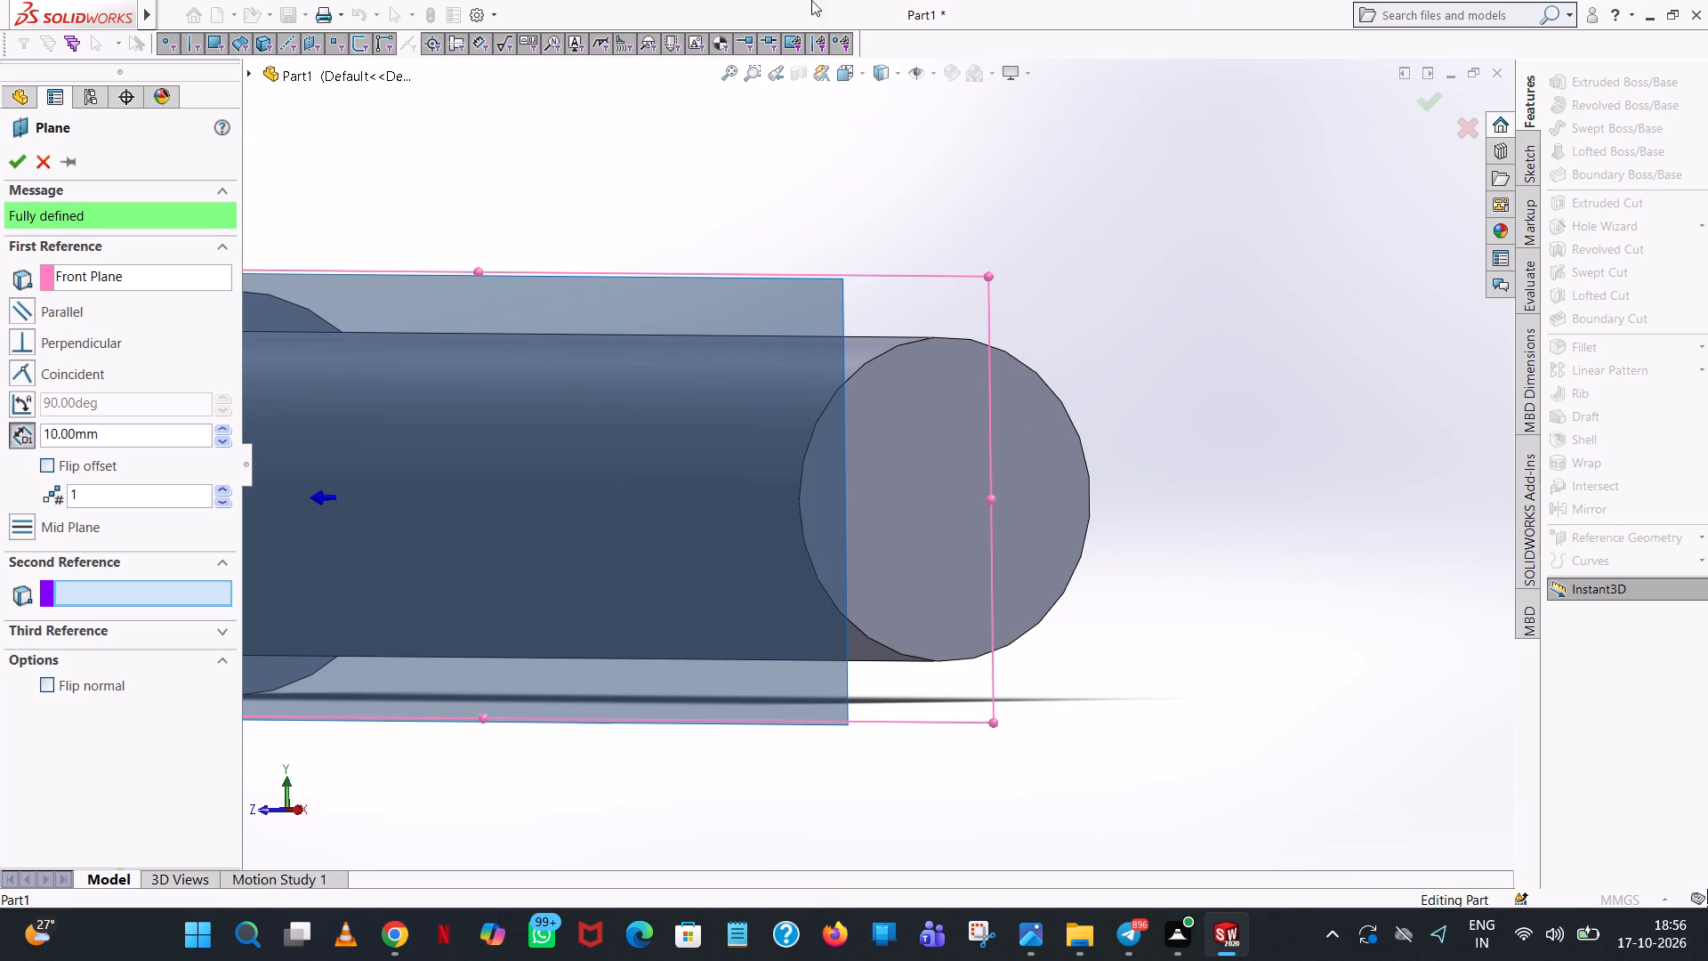
click(18, 171)
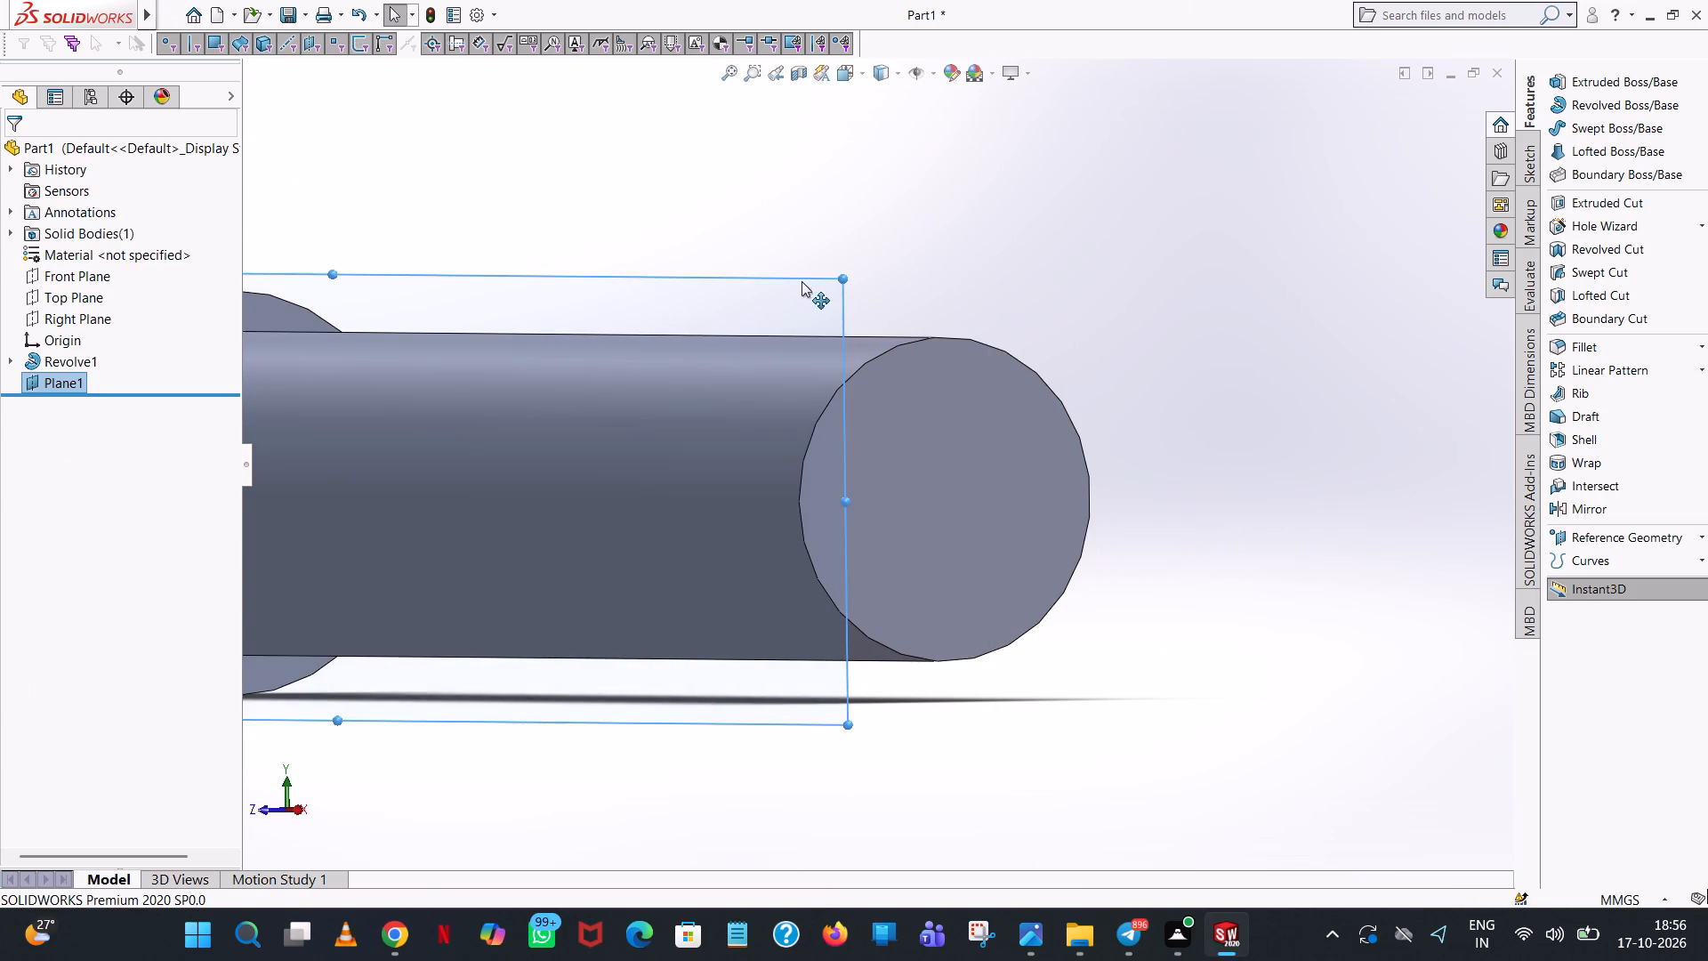
Start a sketch on the new offset plane and view it straight on.
scroll(980, 315, up, 6)
middle_drag(680, 619, 713, 626)
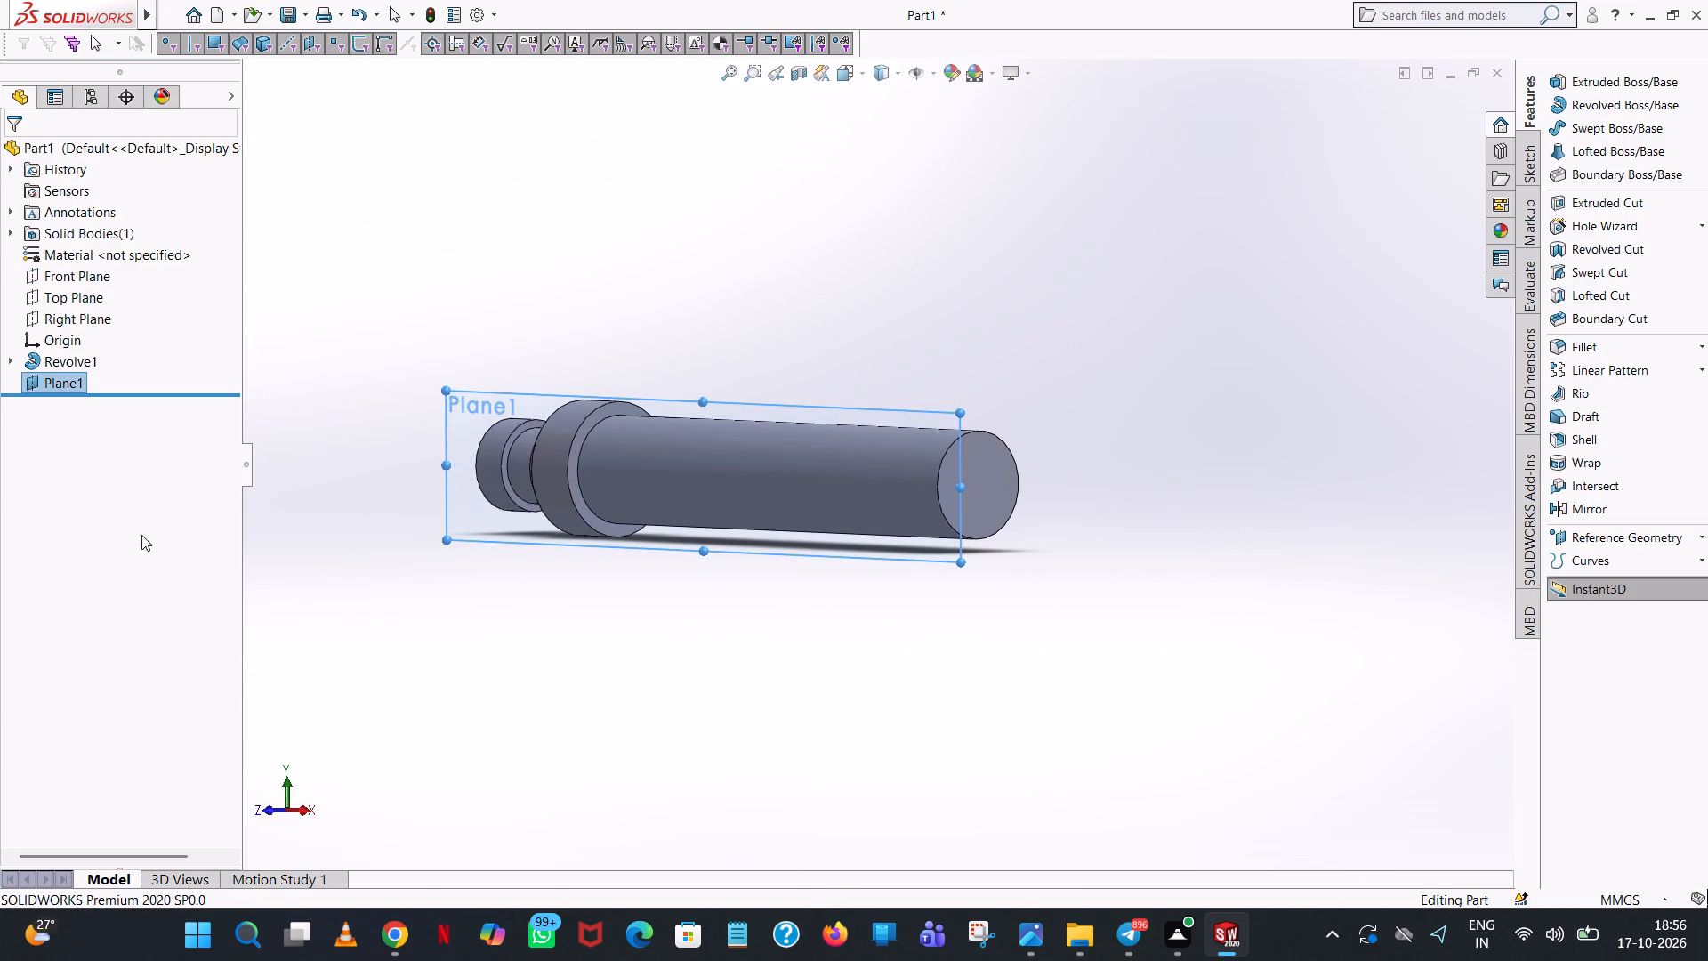
click(44, 381)
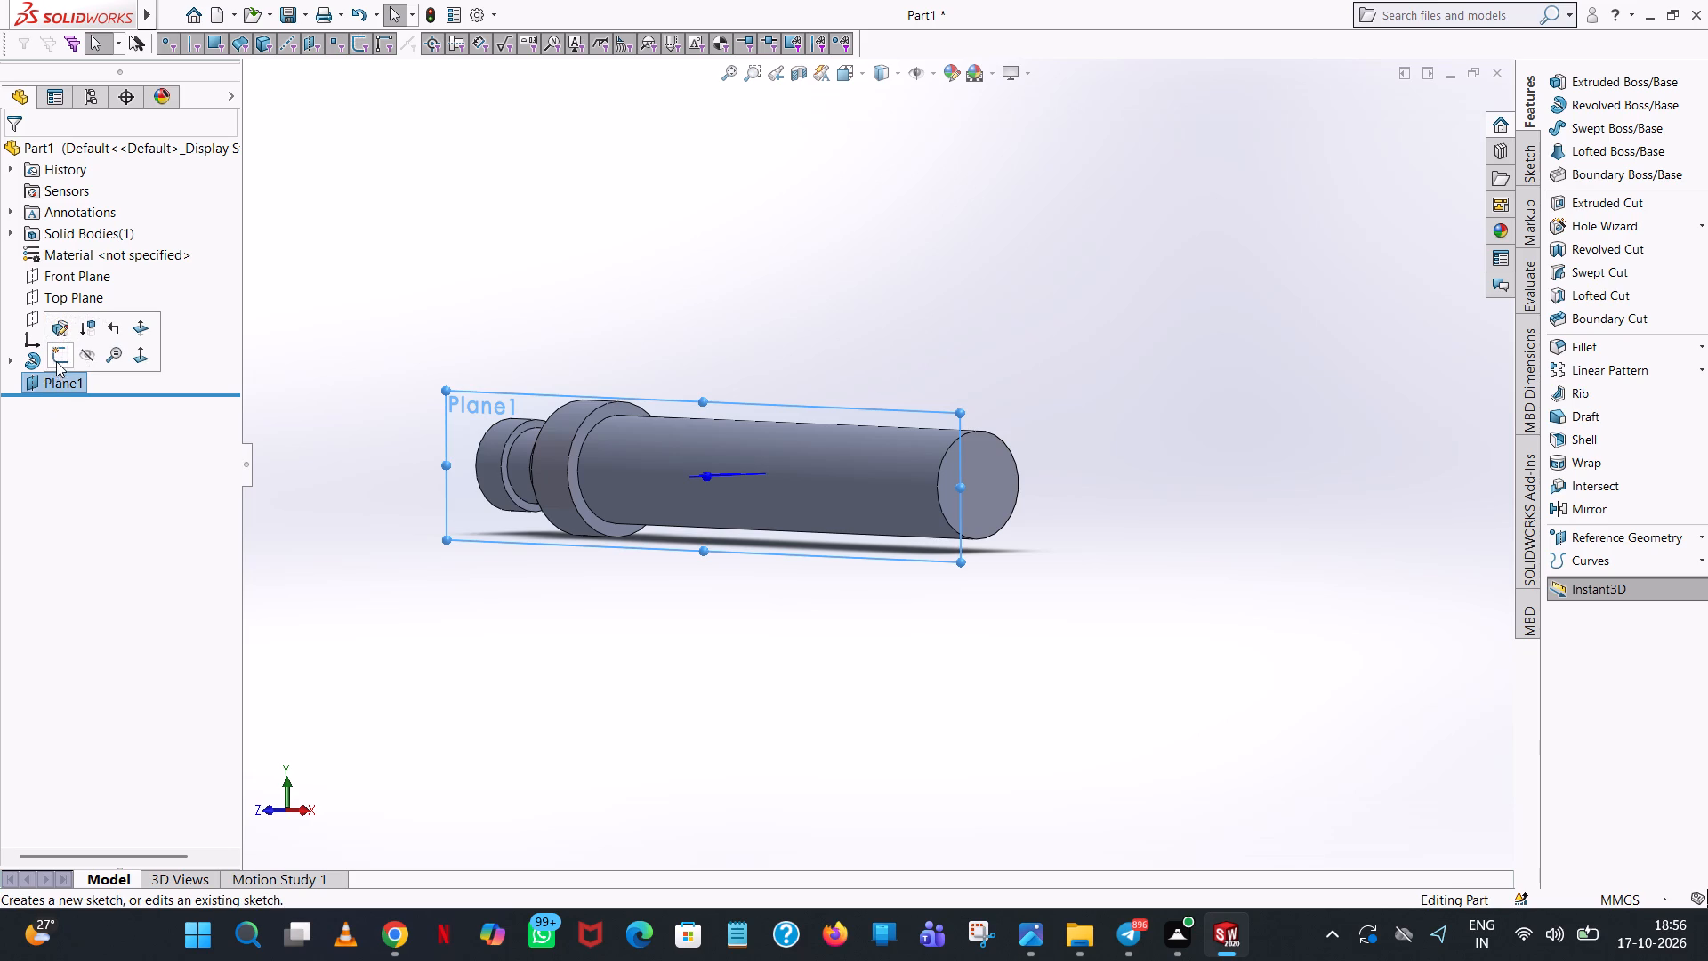
click(57, 360)
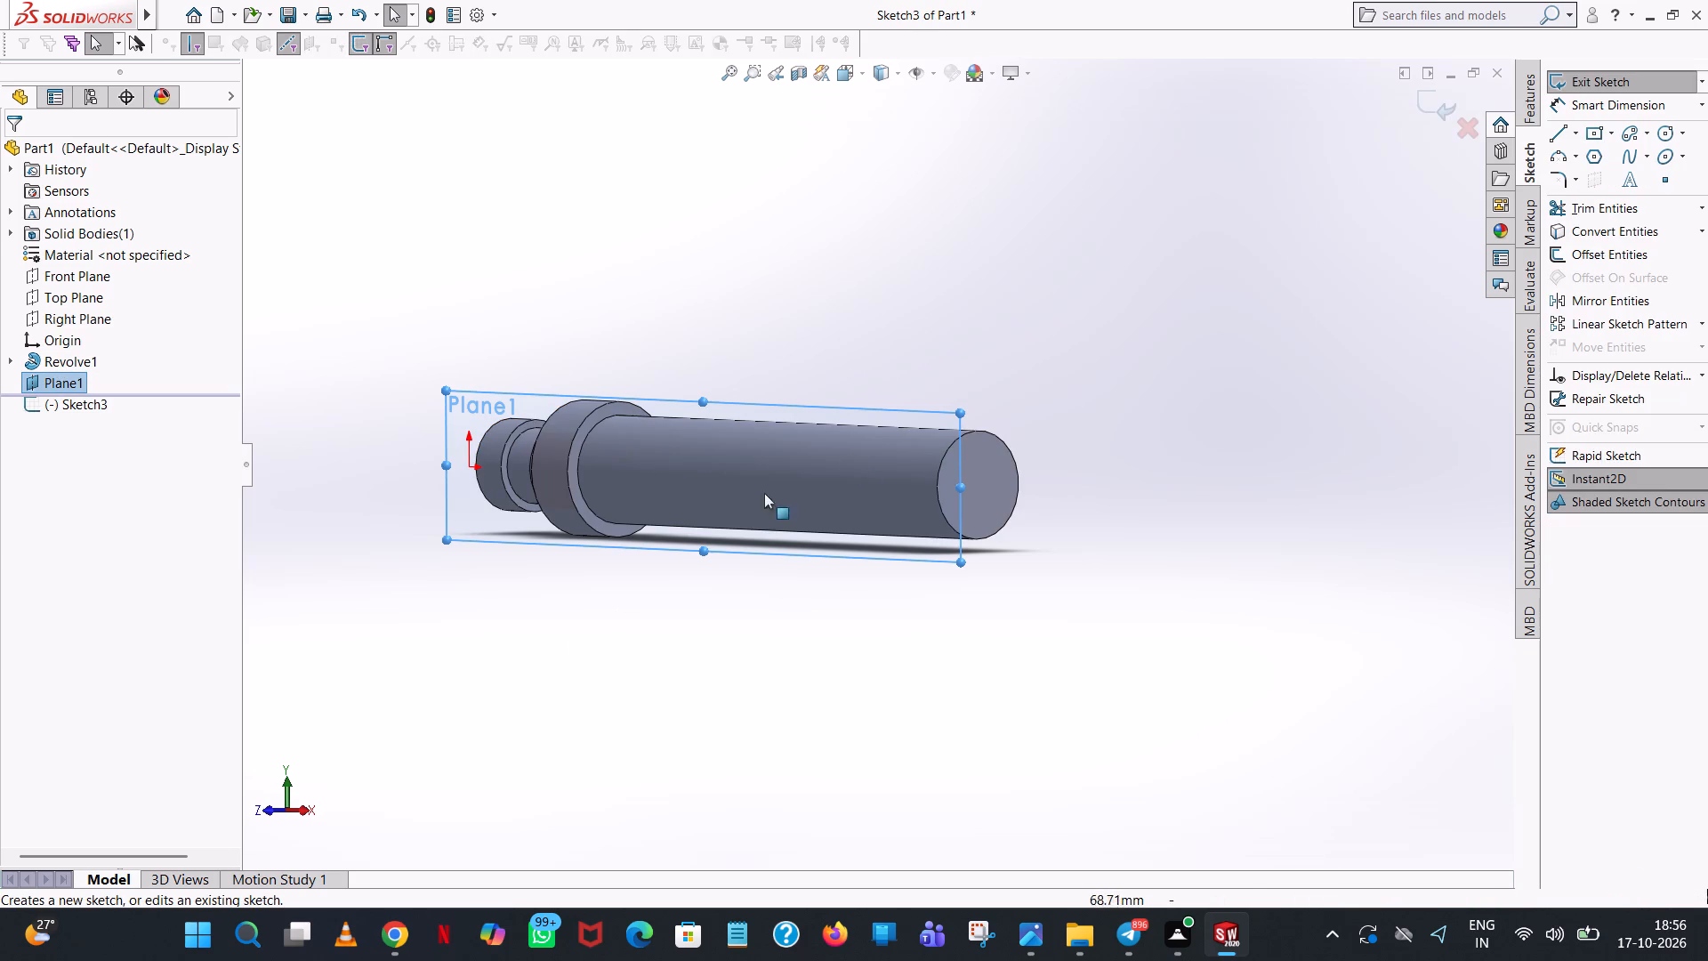
click(866, 76)
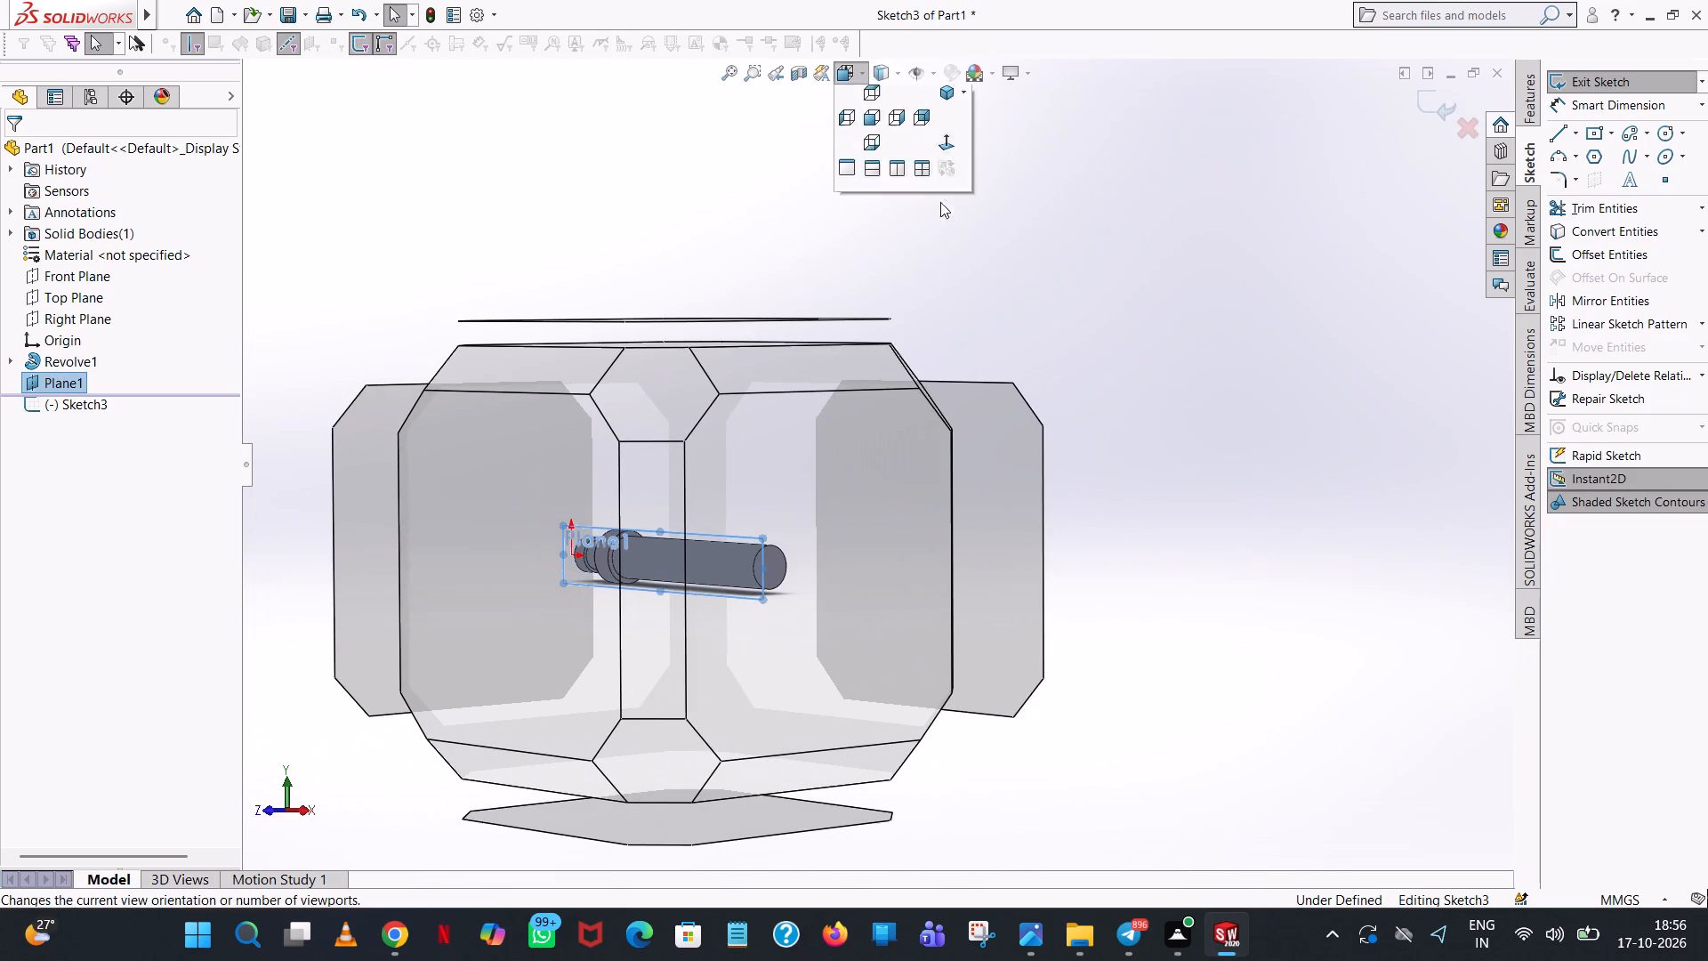
click(943, 166)
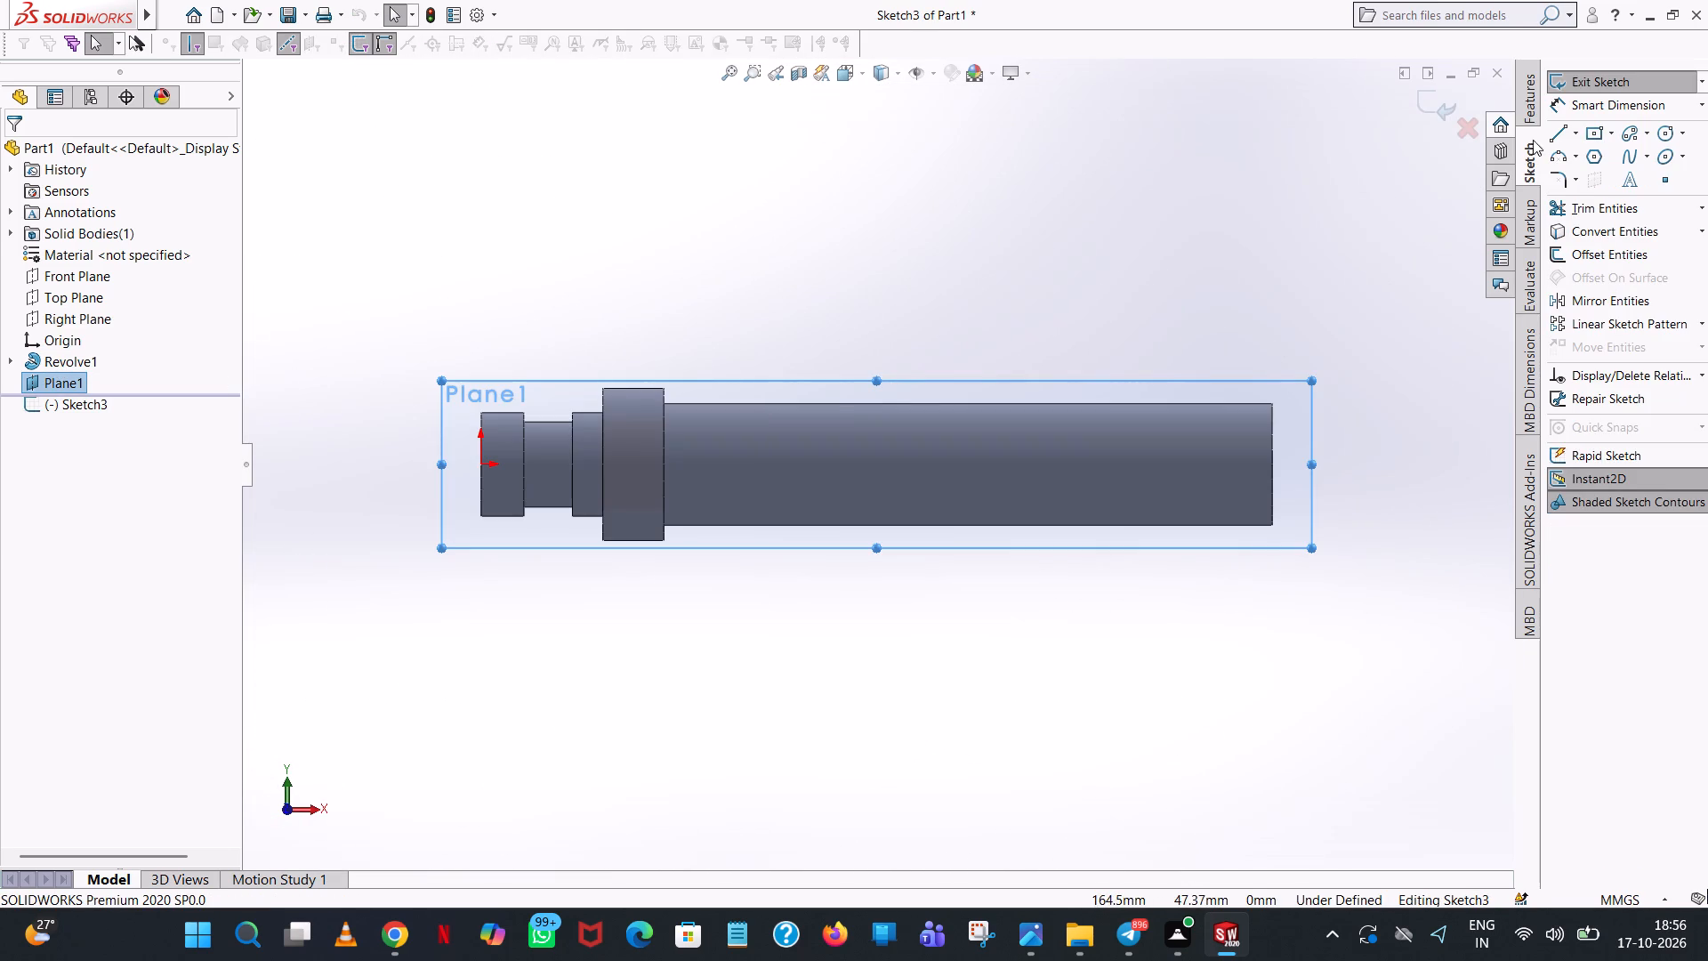
Draw a horizontal line inward from the middle of the long shaft's free end edge and set its length to 20 mm.
click(1550, 141)
click(1270, 465)
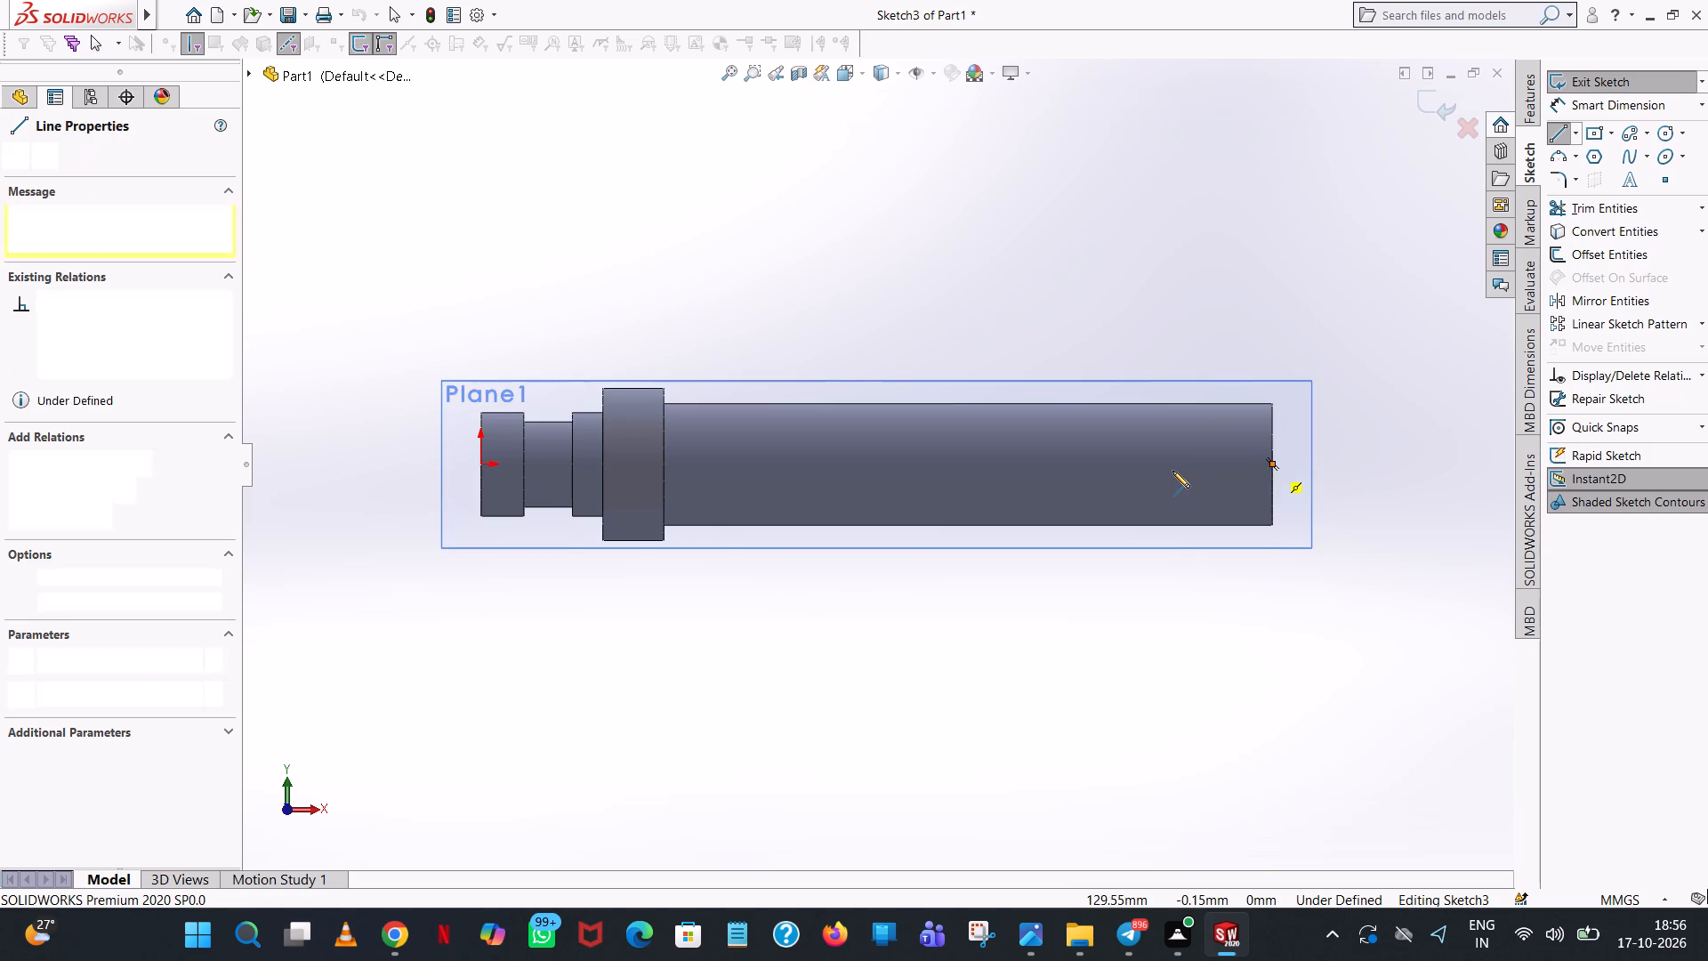
click(1106, 464)
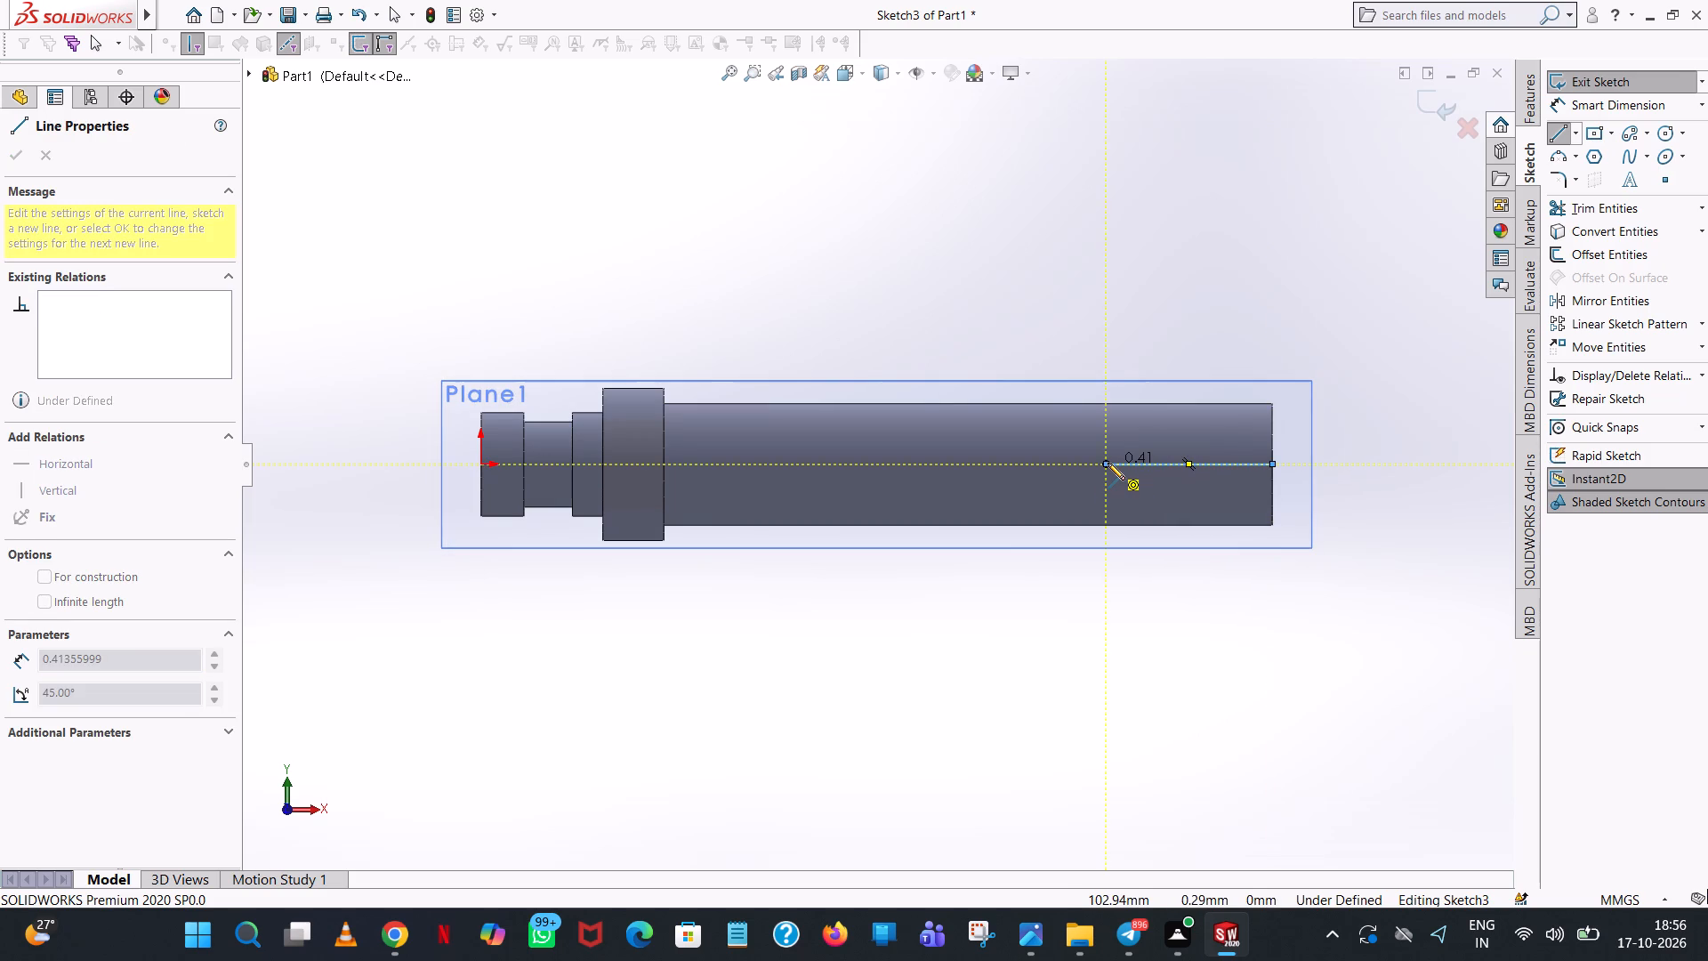
right_click(1108, 463)
click(1119, 472)
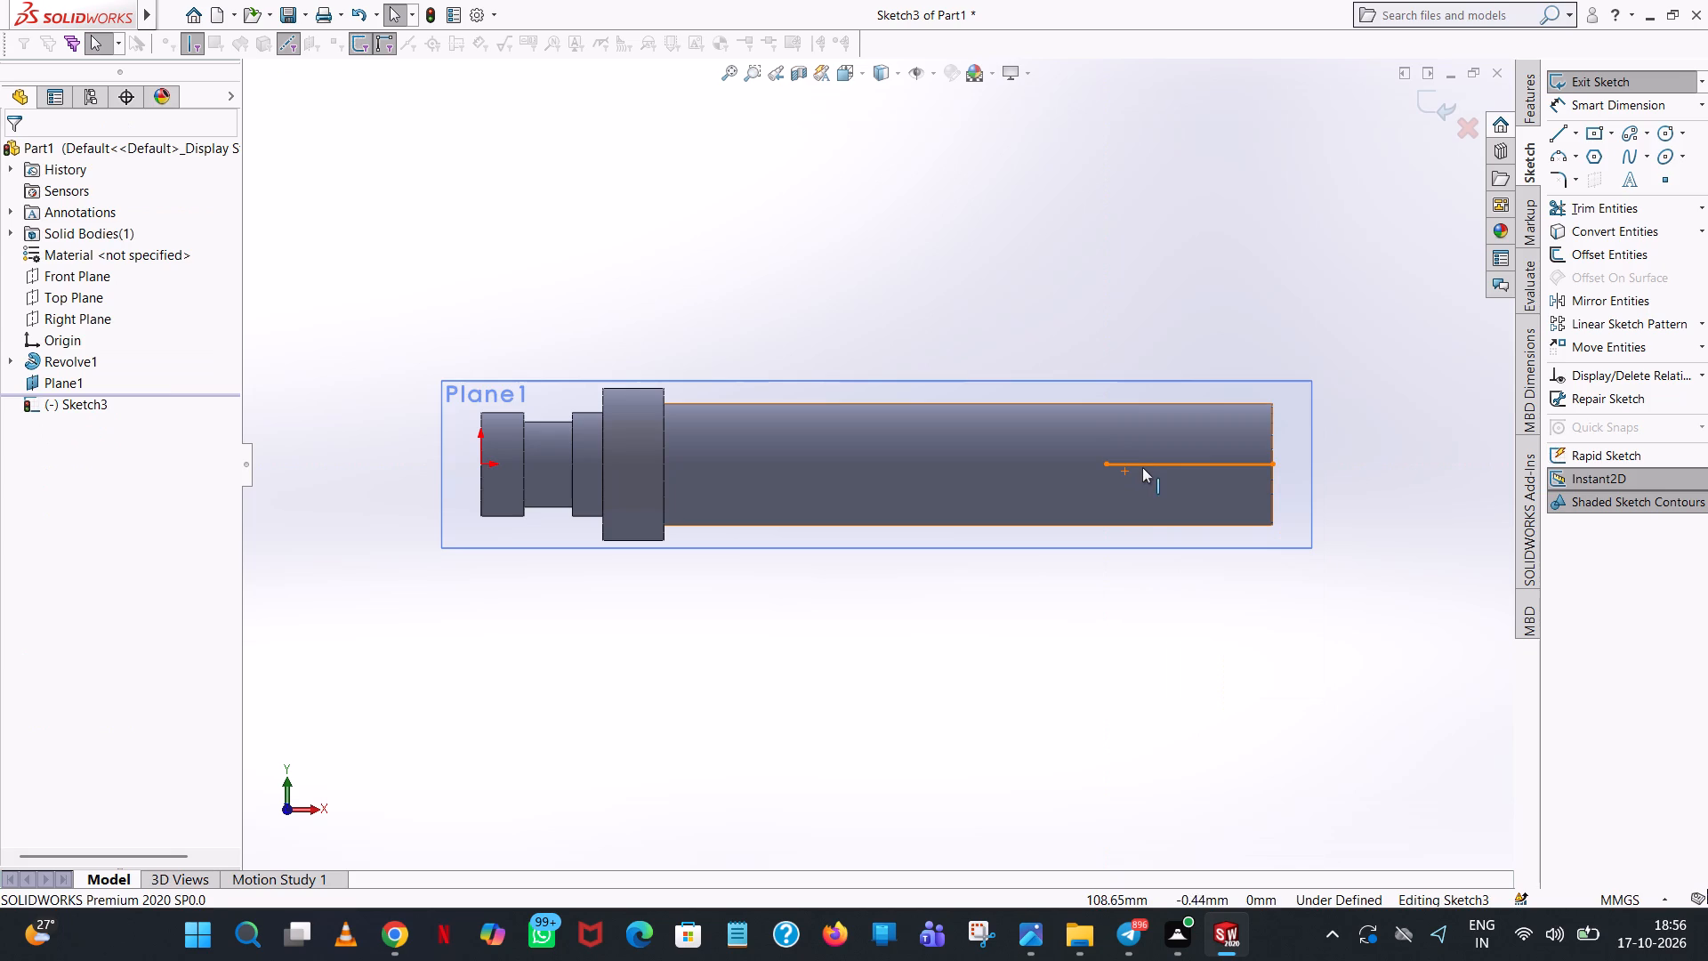
click(1142, 467)
text(20)
key(Return)
click(1284, 243)
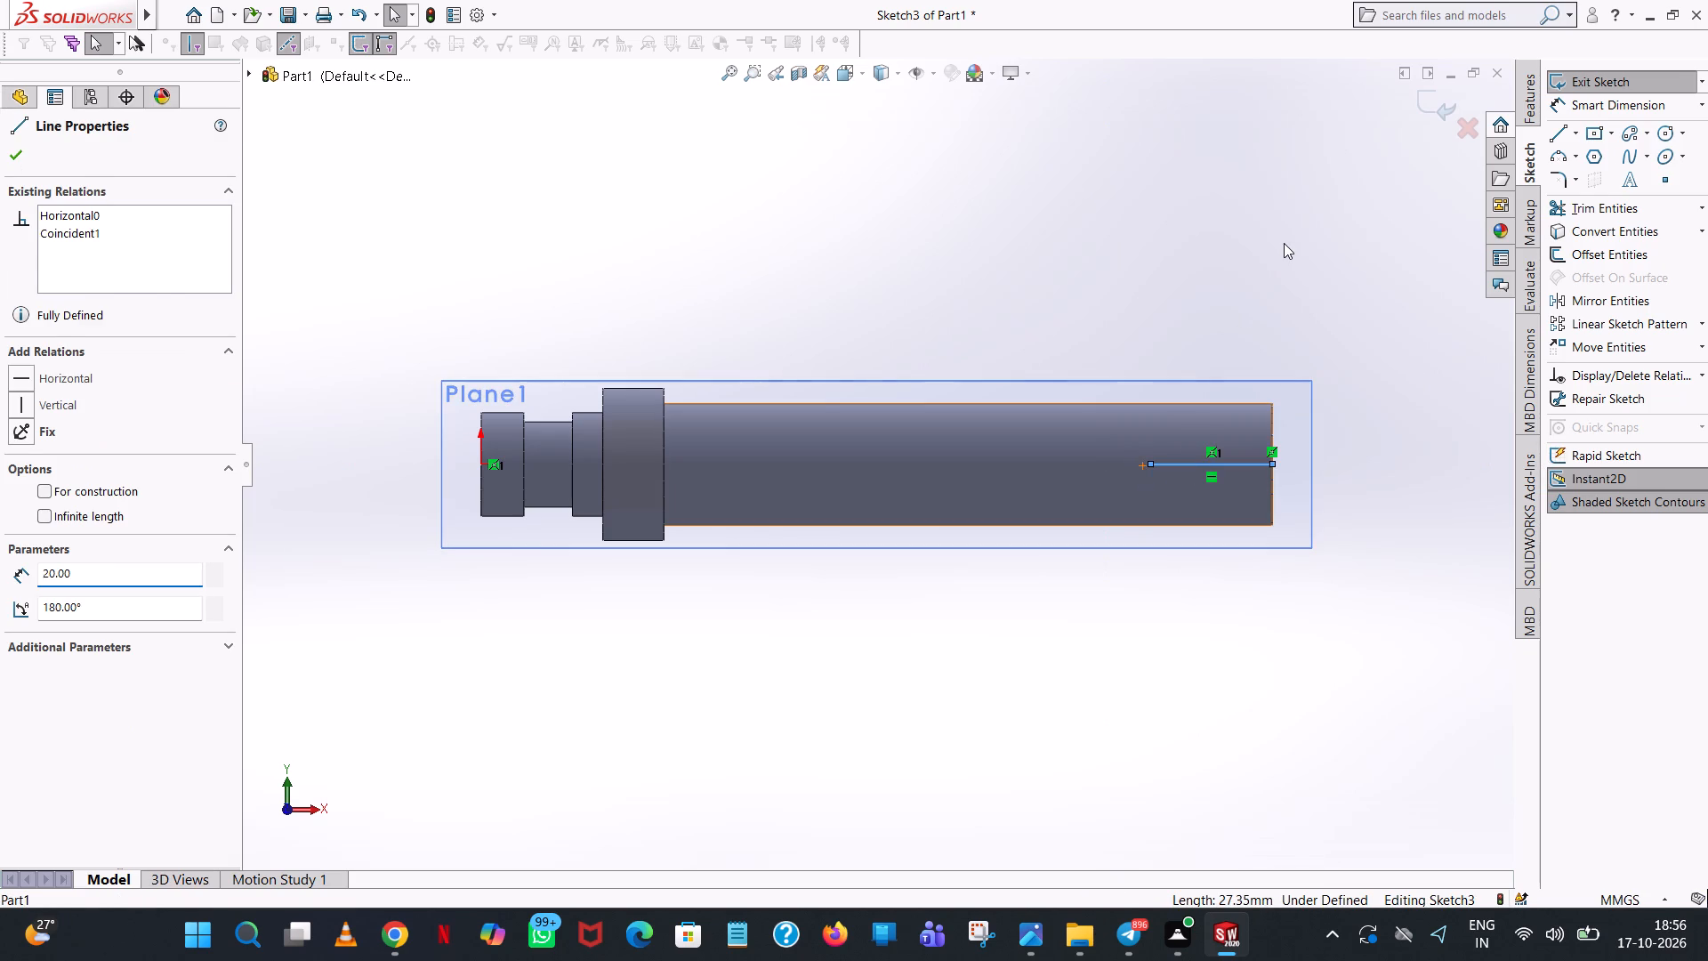
Draw a vertical line upward from the inner end of the 20 mm line and set its length to 3 mm.
scroll(1286, 396, down, 3)
click(1558, 137)
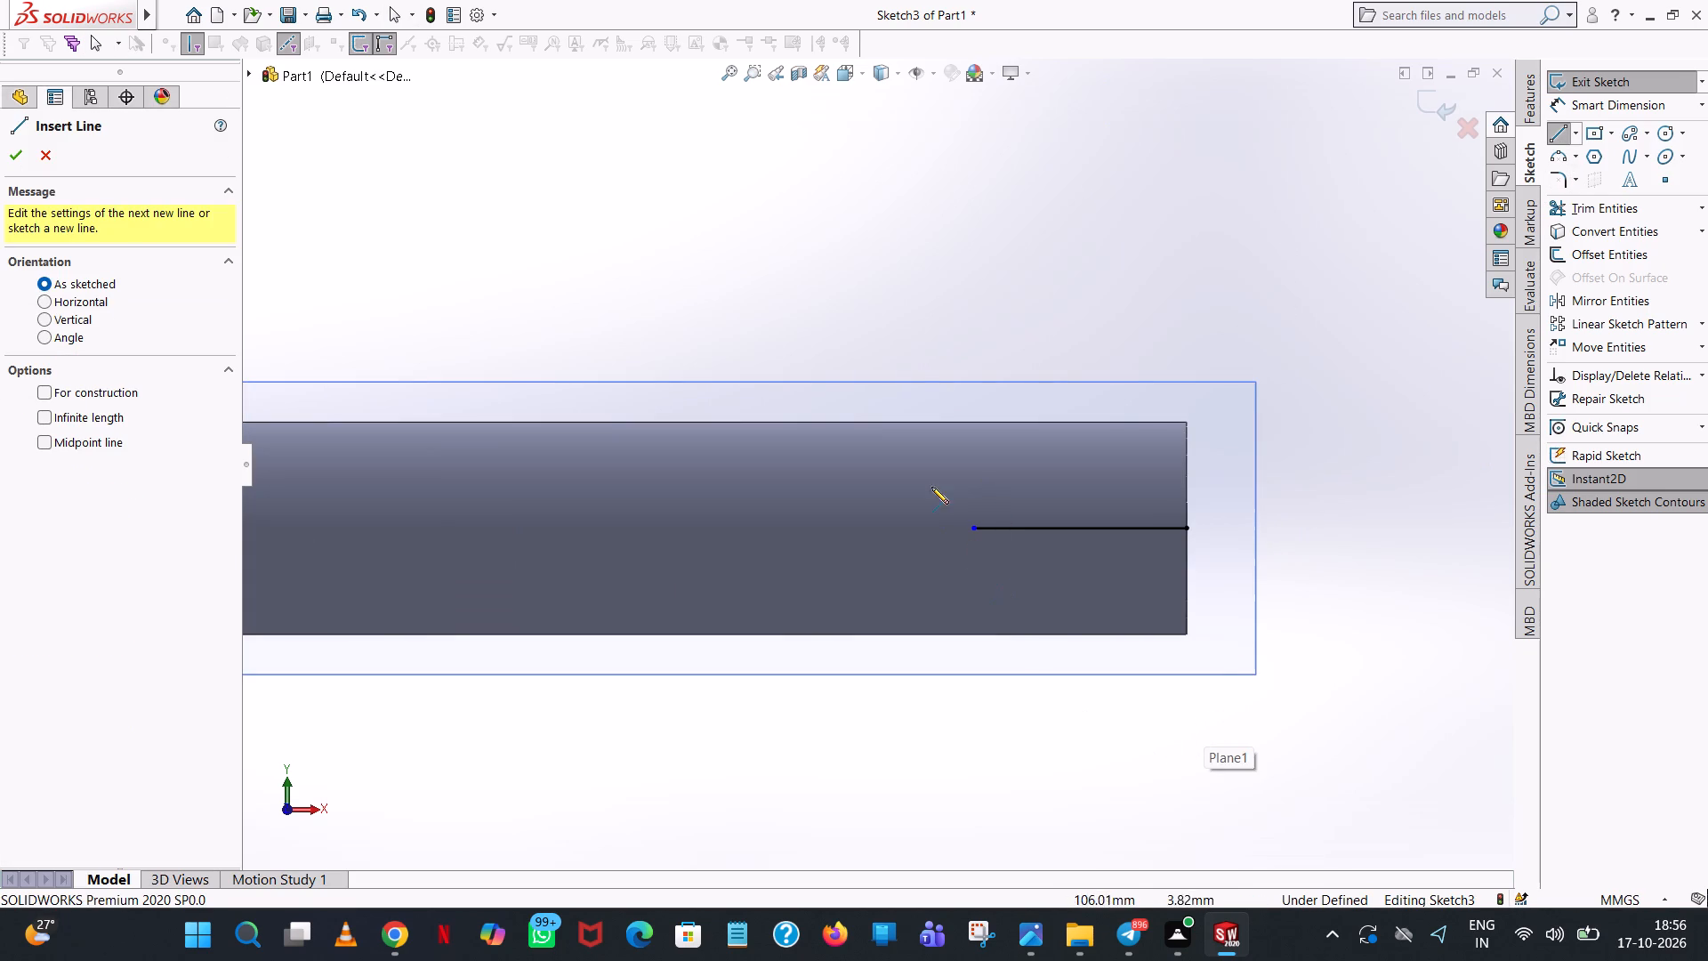
click(972, 531)
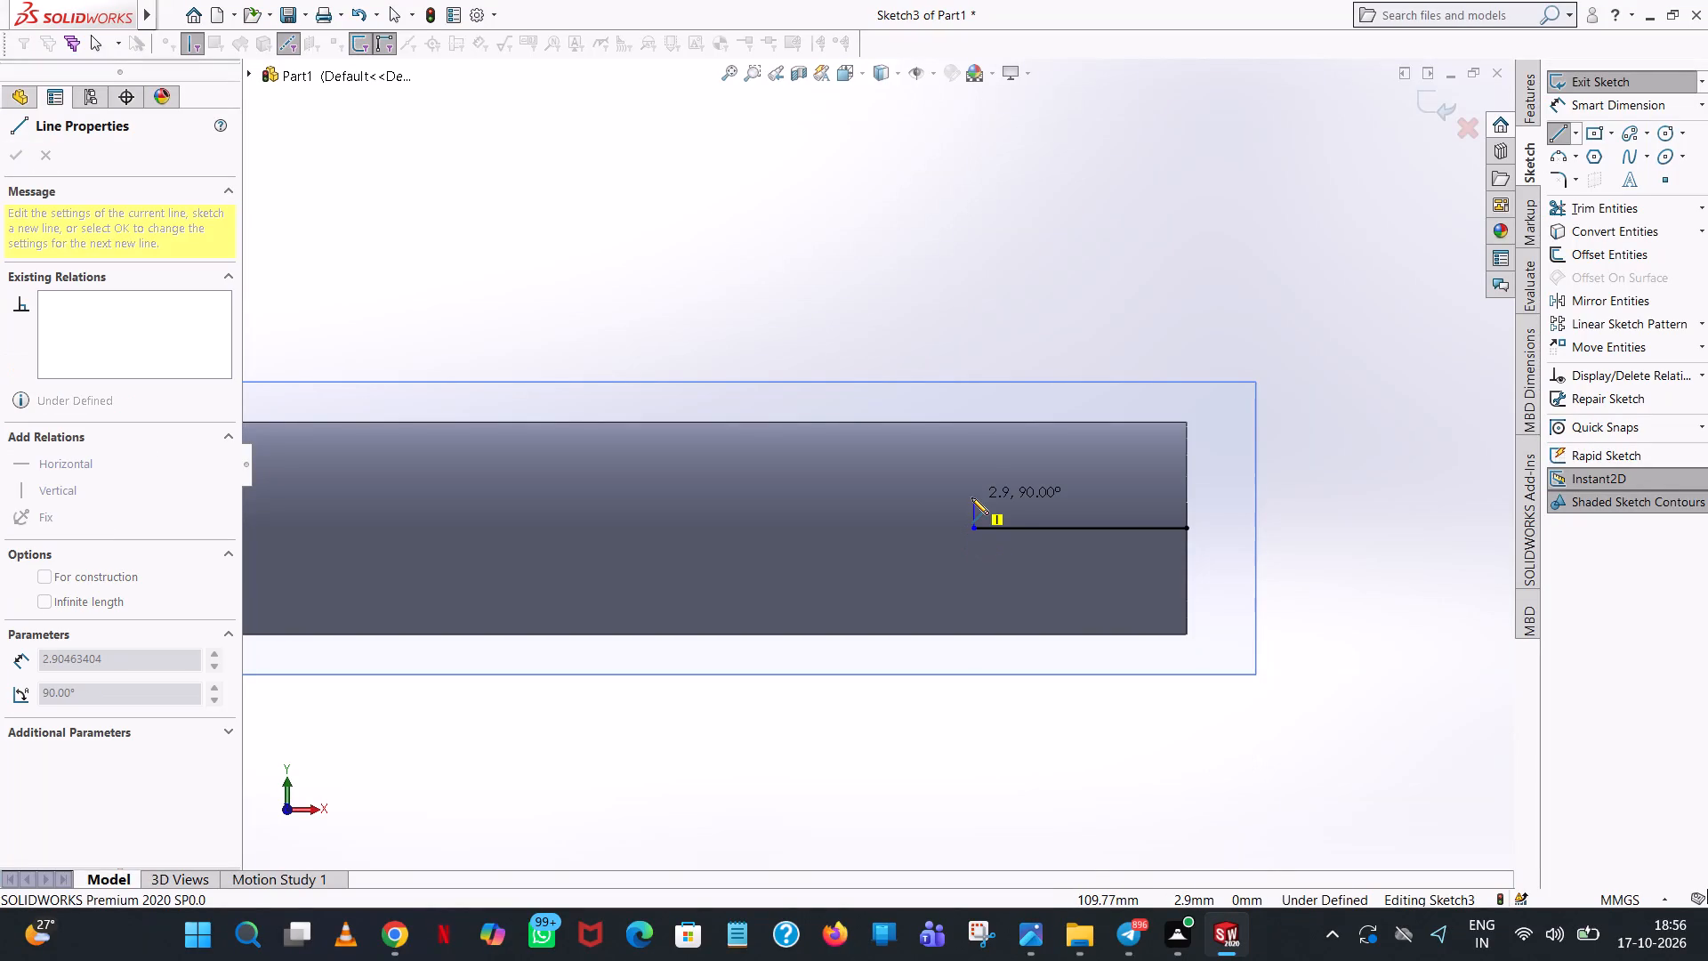
click(972, 497)
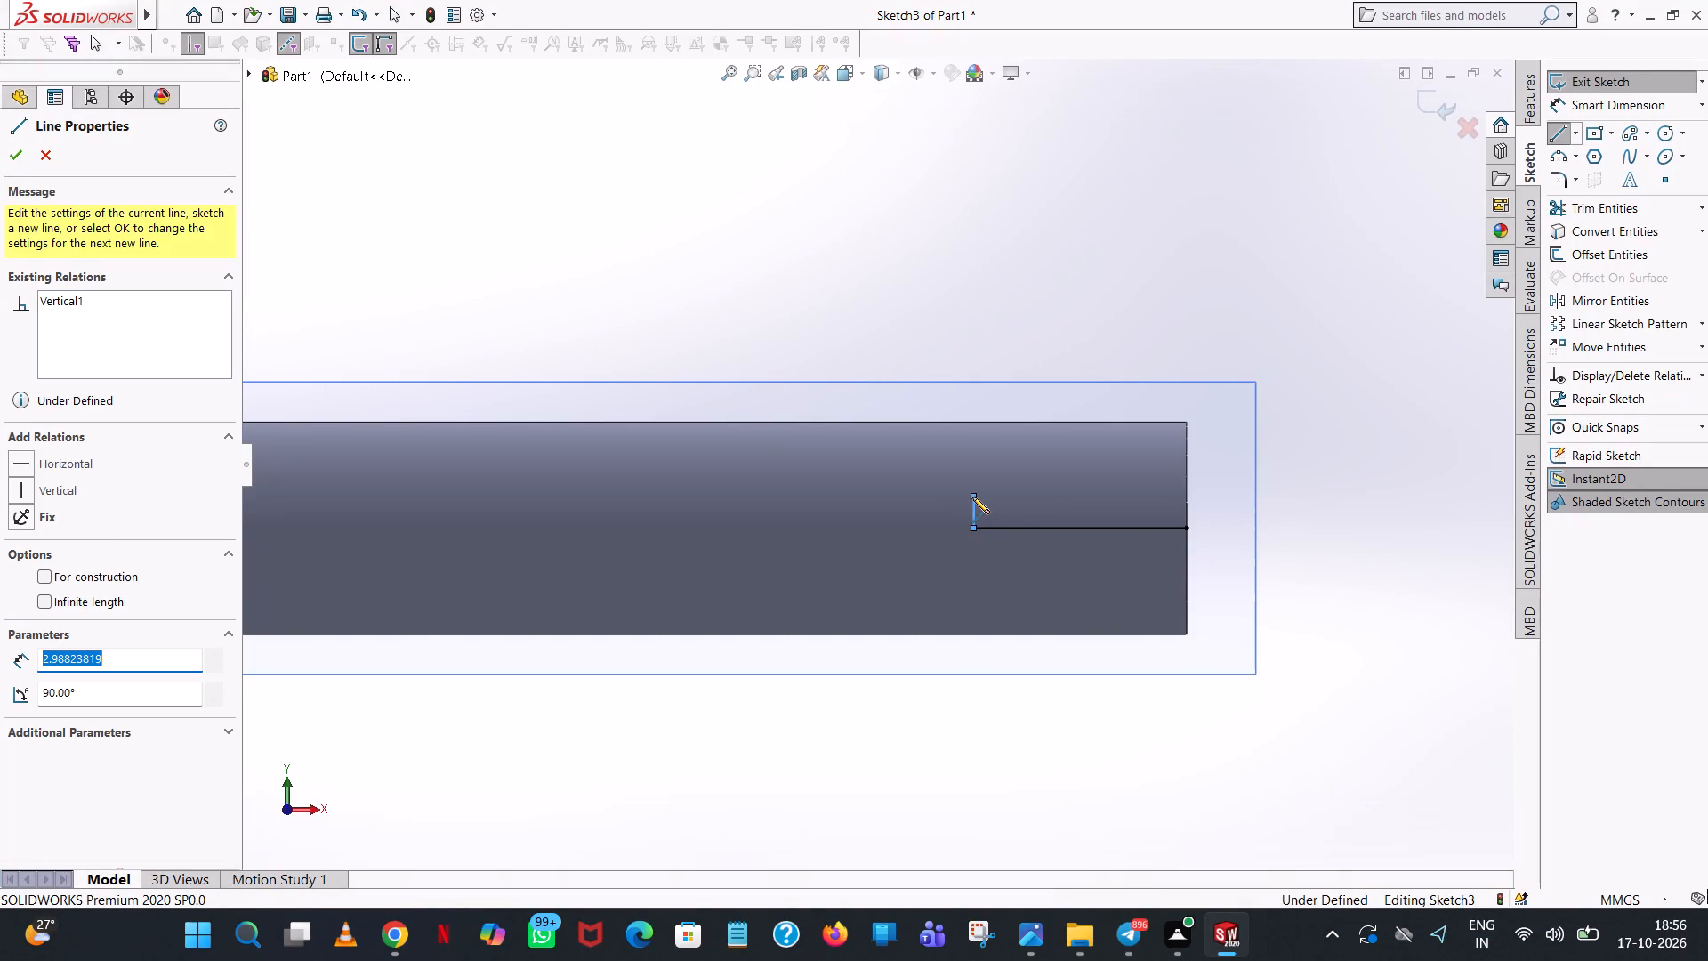
key(3)
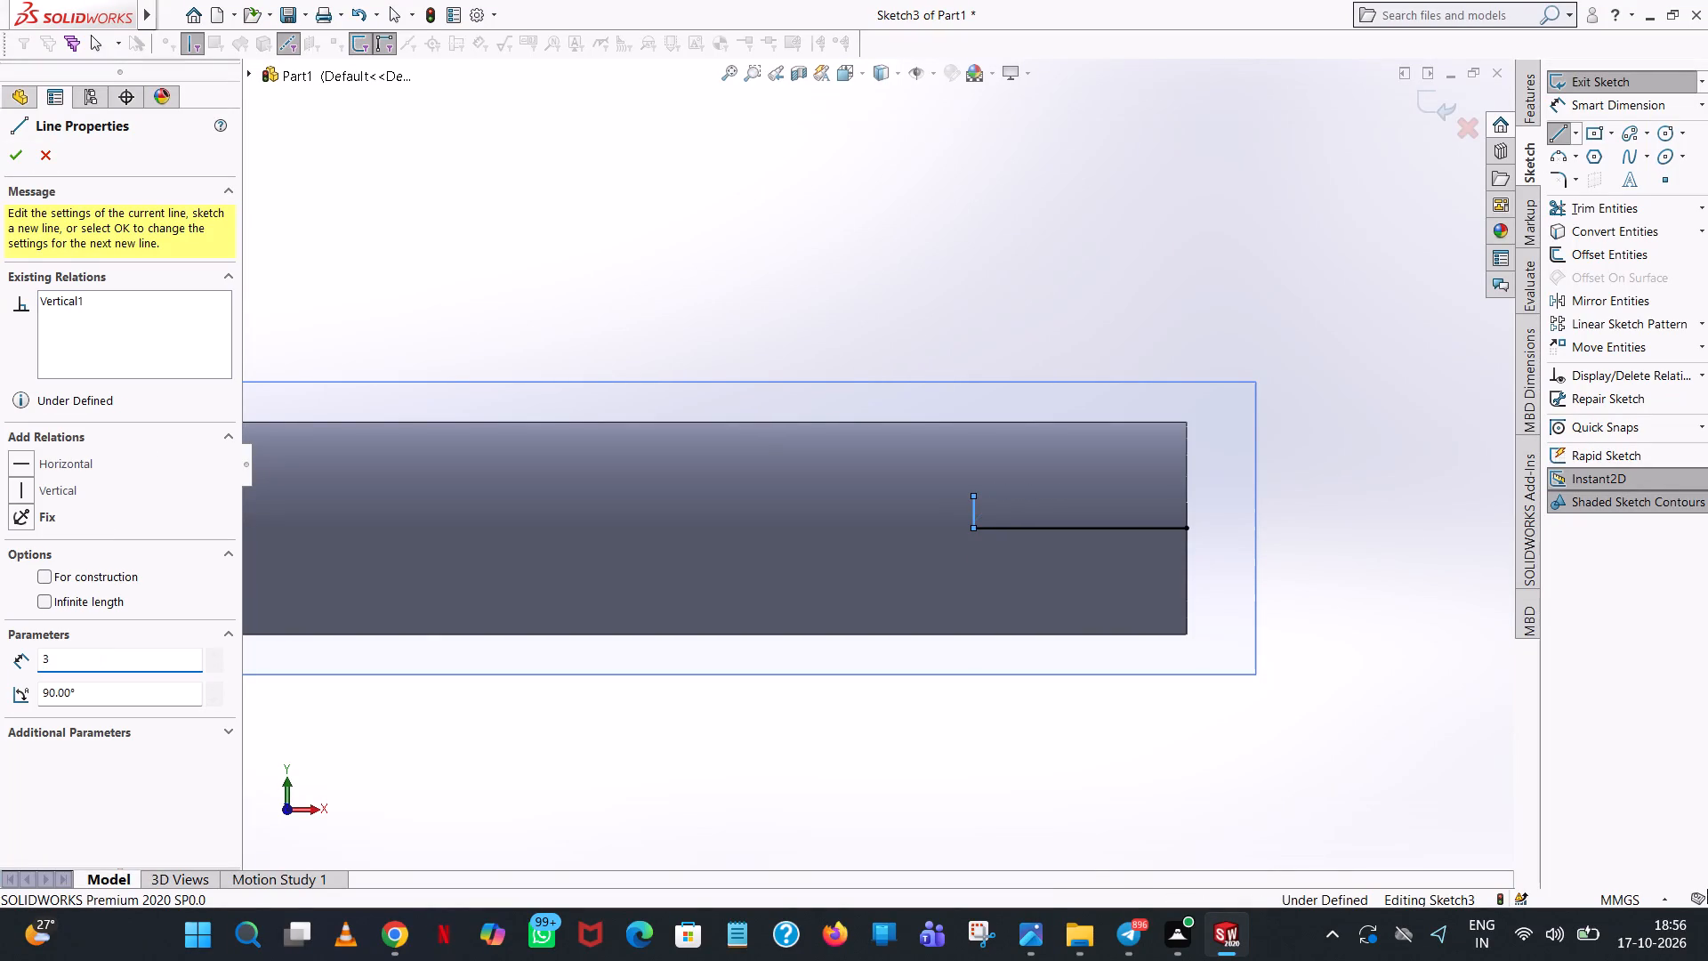
key(Return)
Close the upper 20 mm horizontal line at the shaft's free end edge and draw a vertical line down from there with length 6 mm.
click(1187, 497)
click(1186, 577)
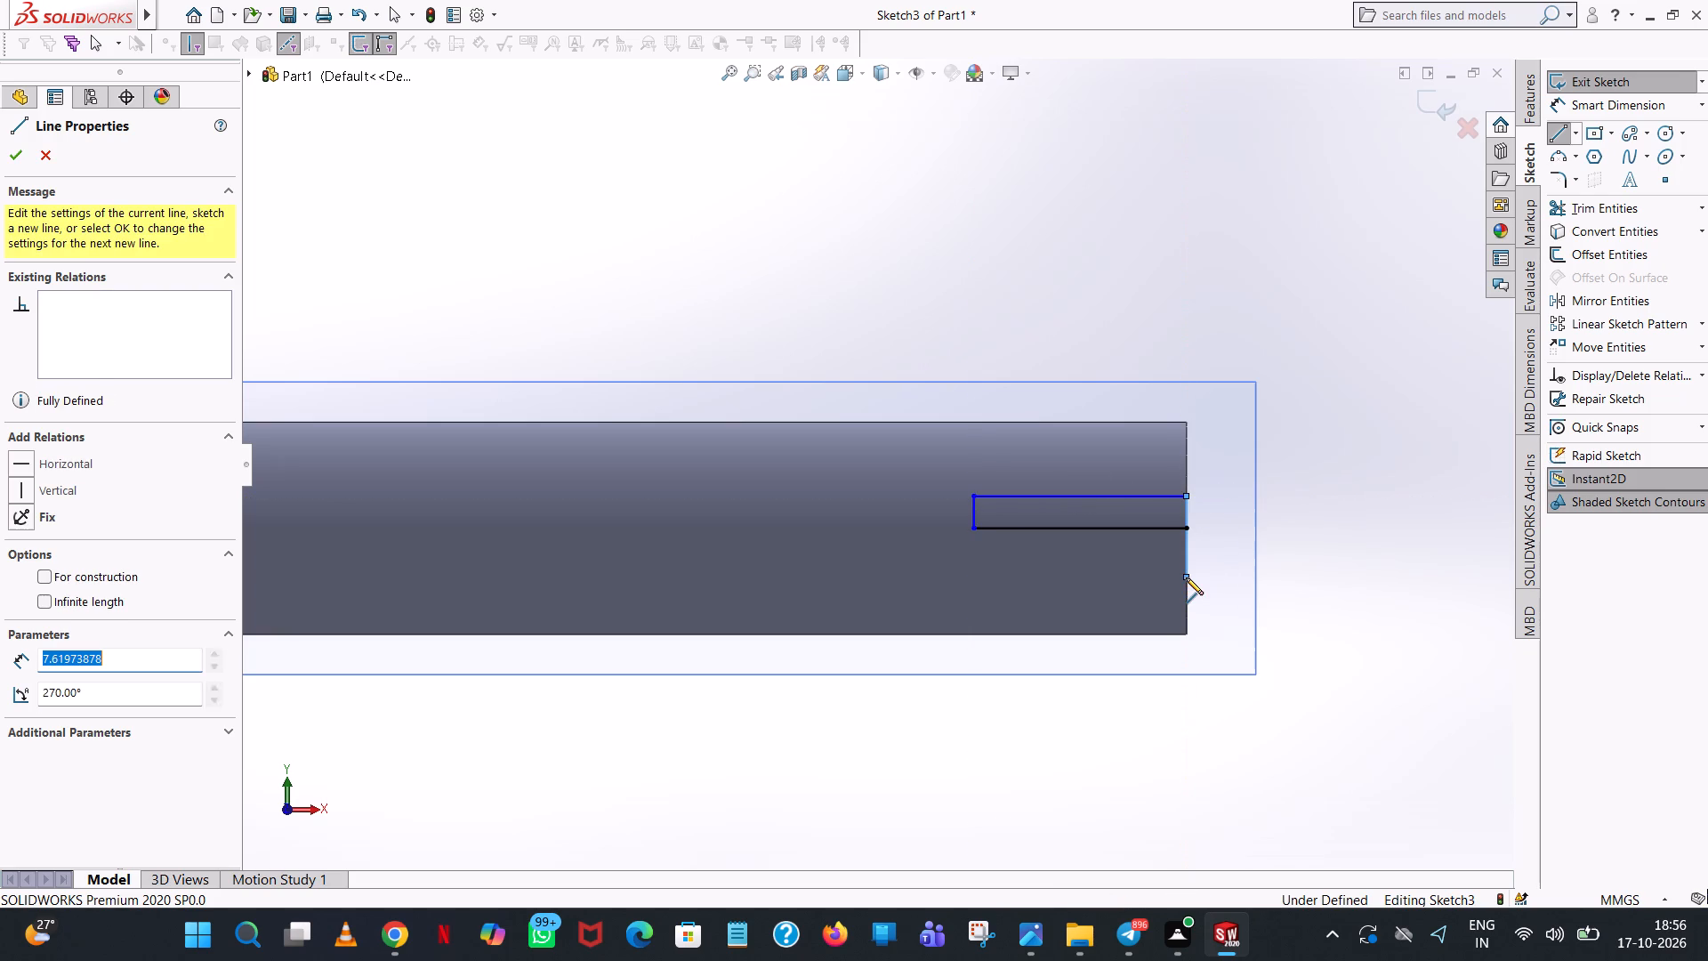
right_click(1186, 578)
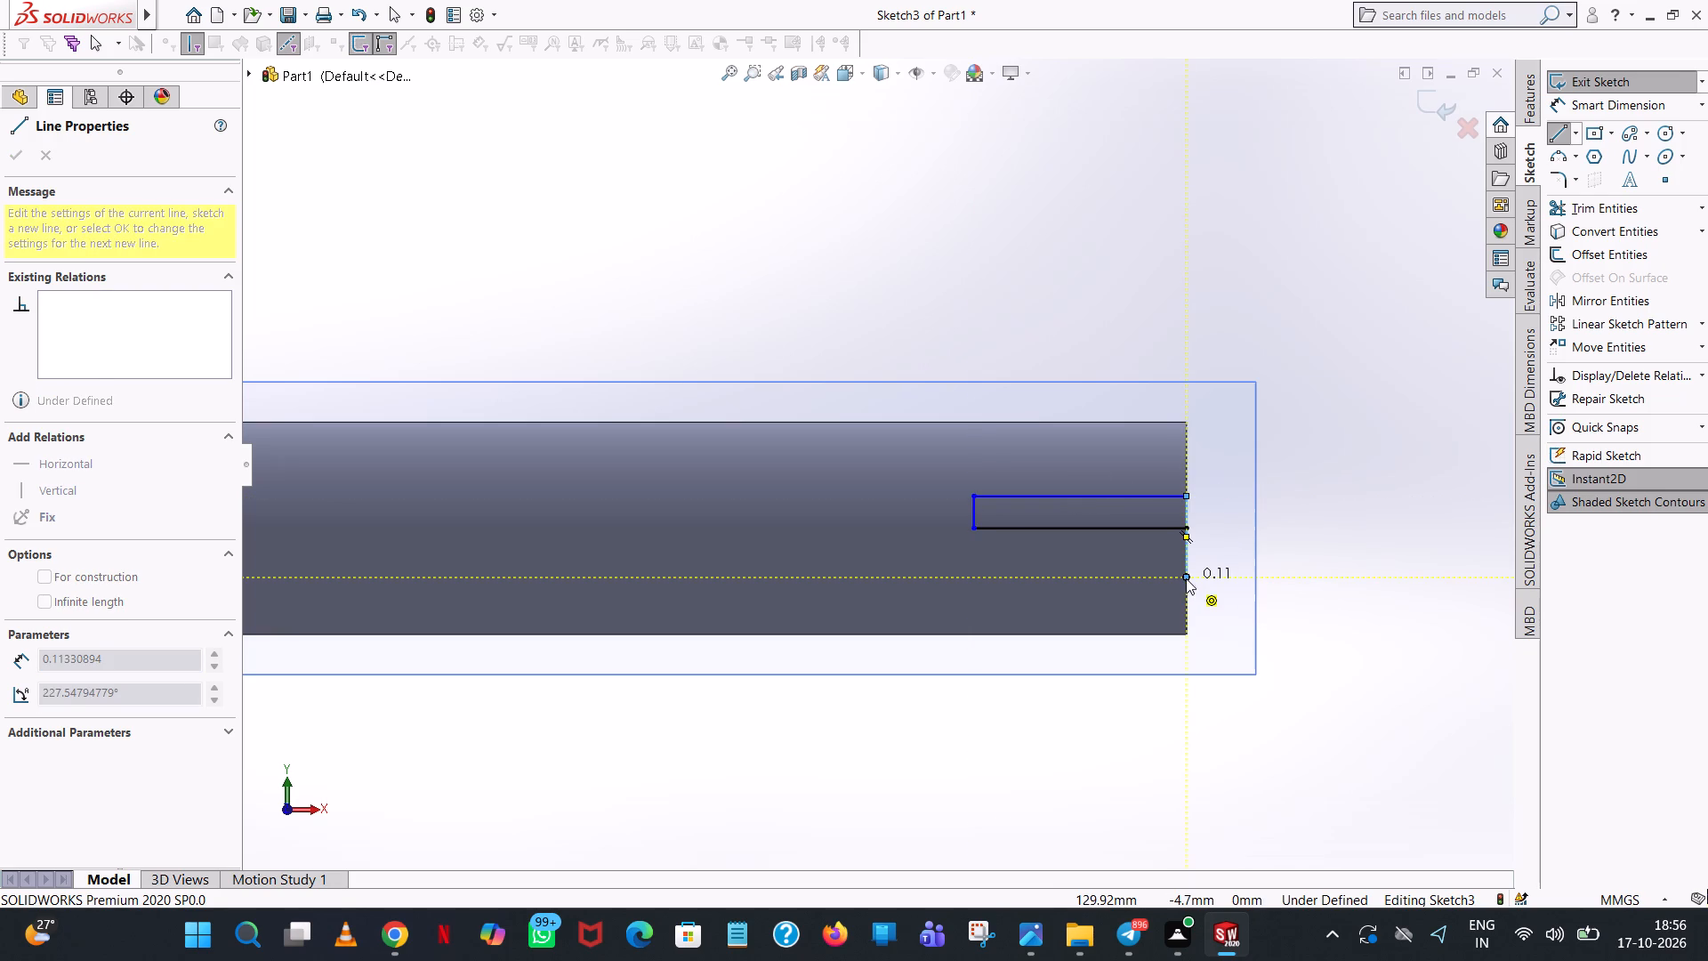
click(1239, 589)
click(1190, 562)
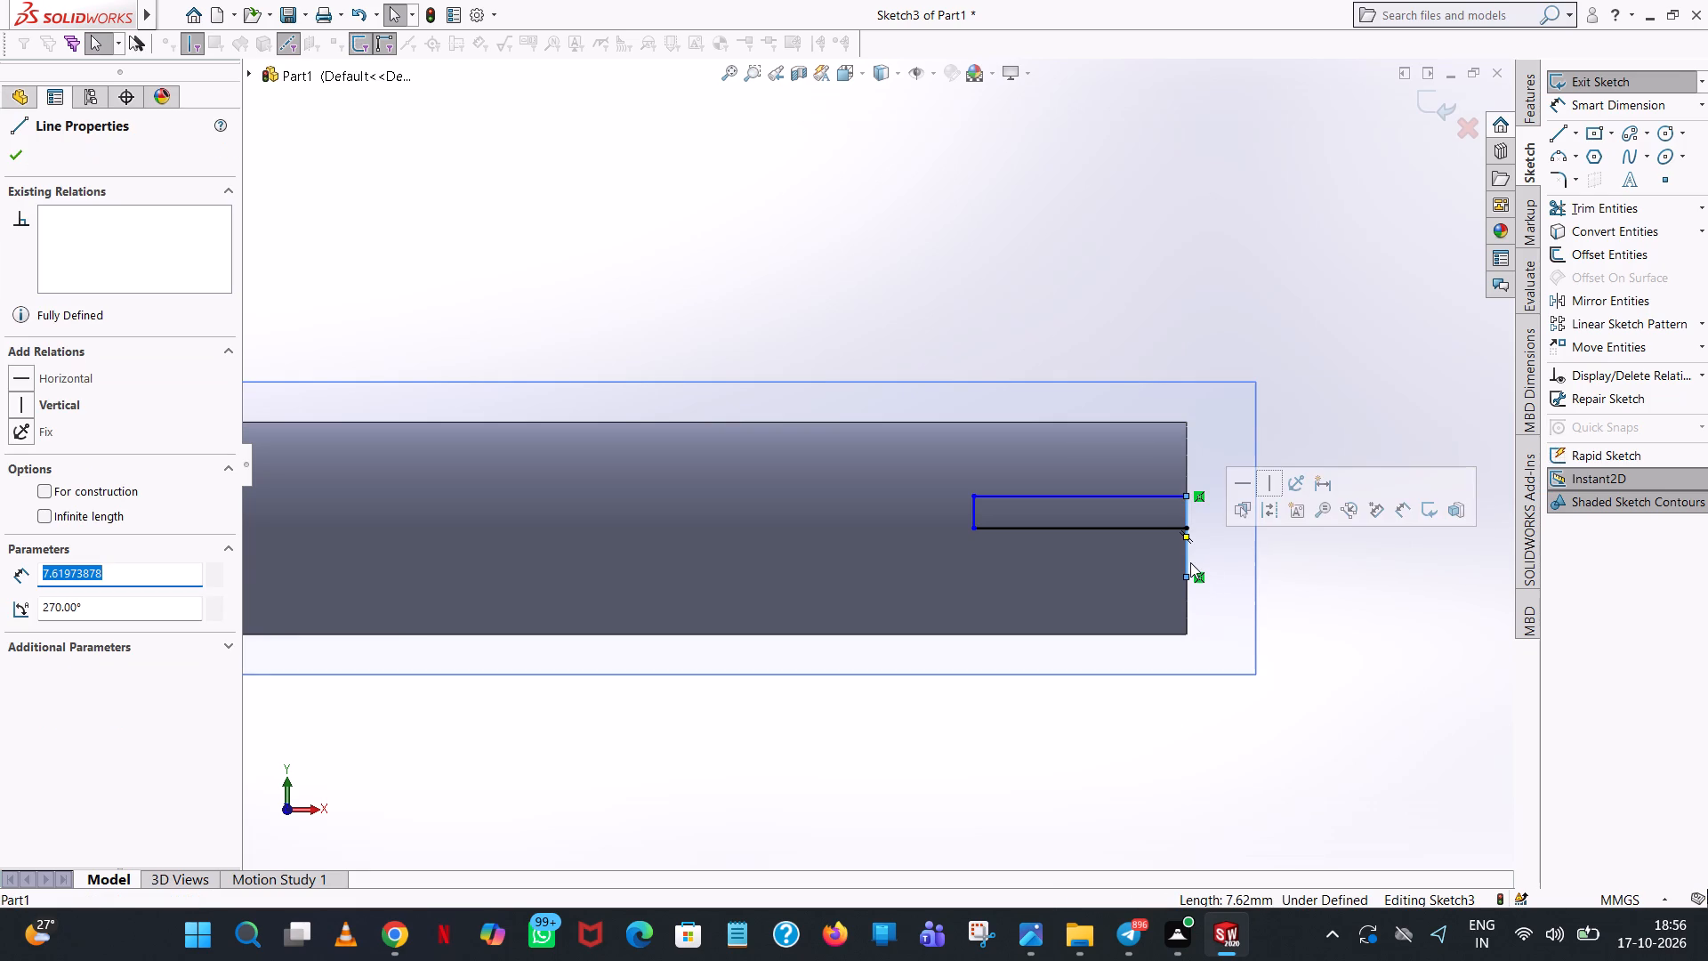
key(6)
key(Return)
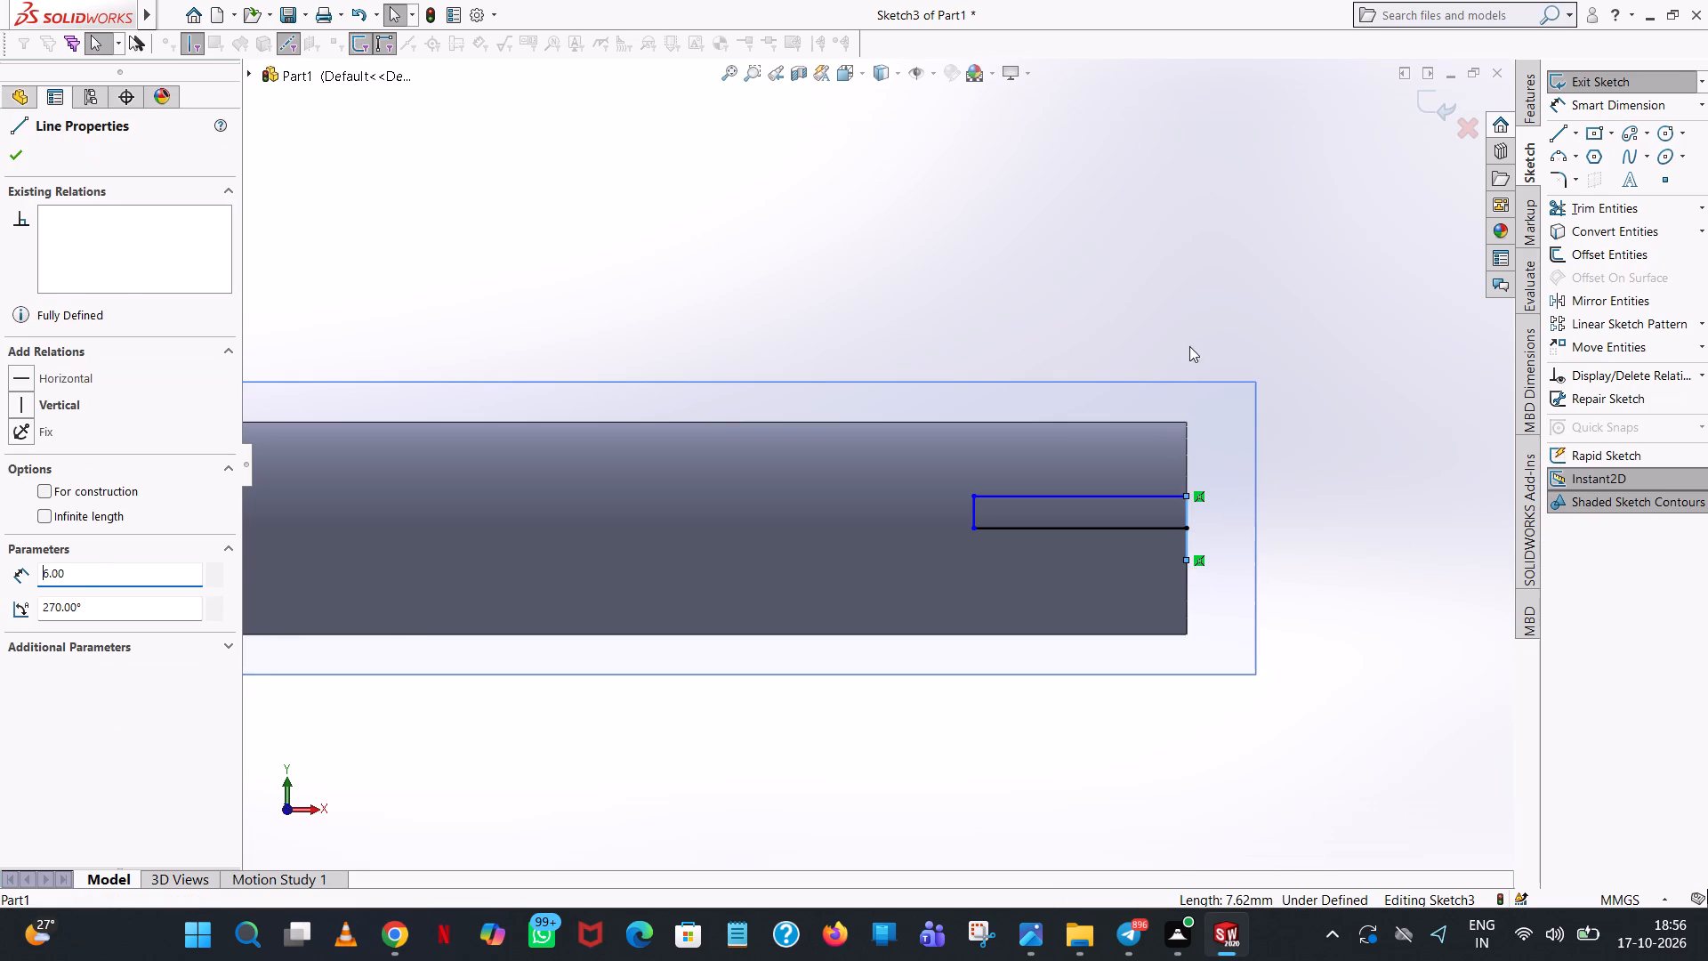
click(1204, 300)
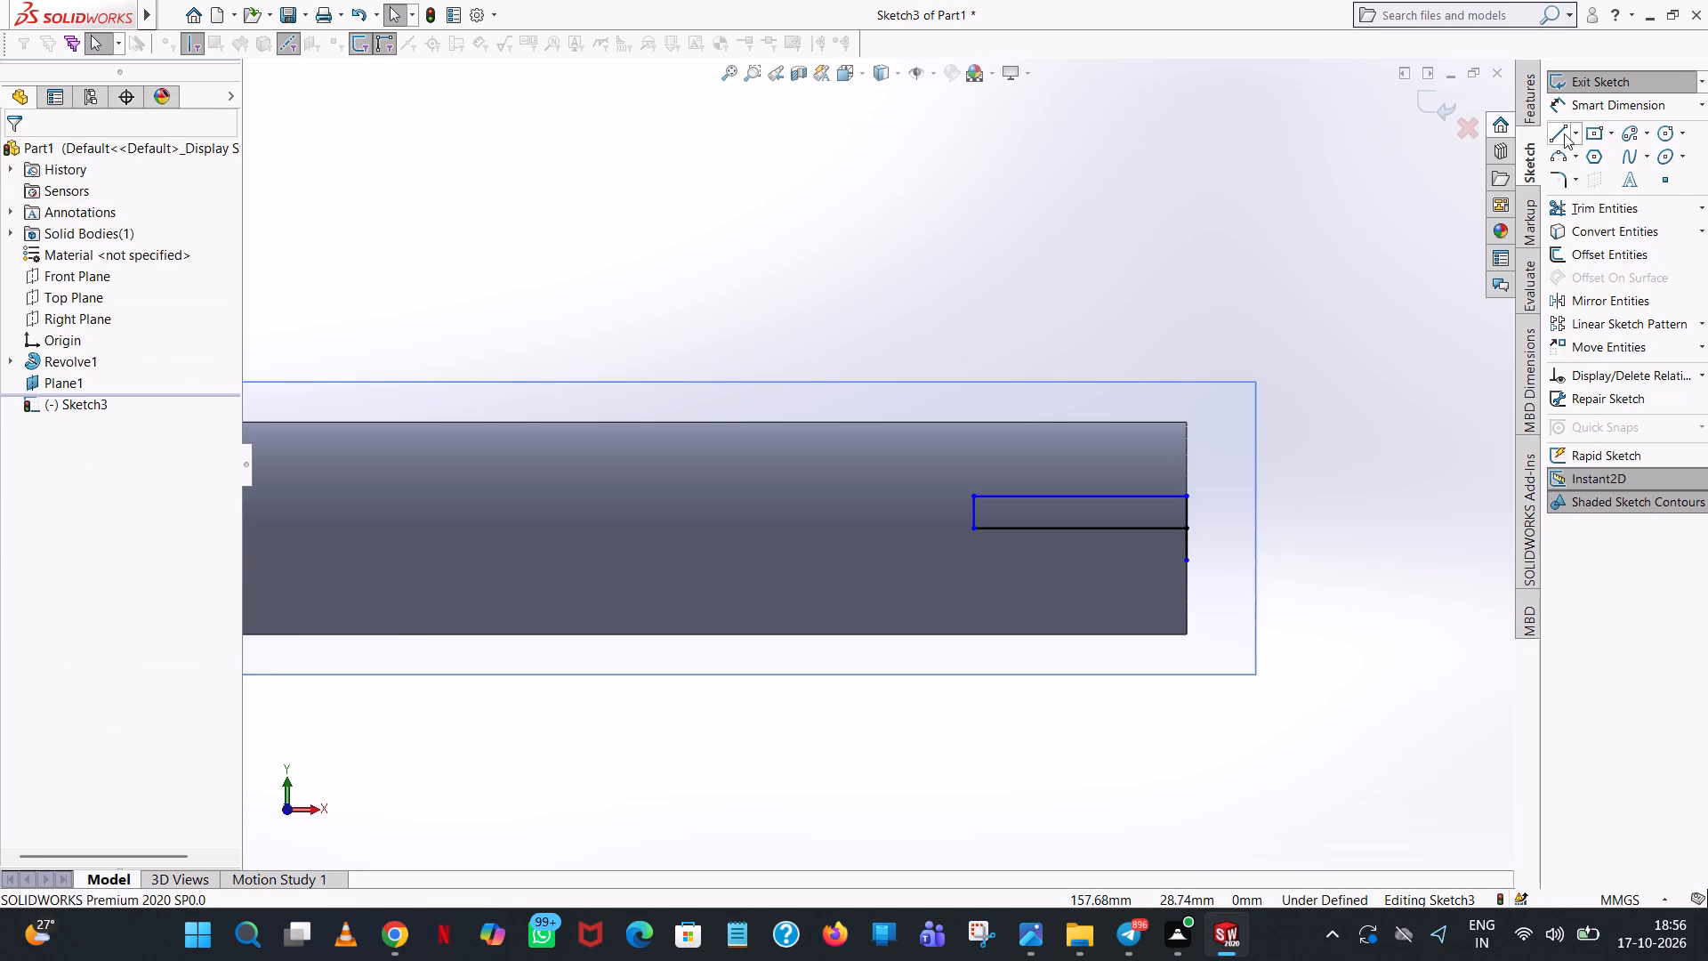
Draw a lower horizontal line about 20 mm long from the 6 mm line's bottom end and close the rectangle with a 3 mm vertical line.
click(1563, 133)
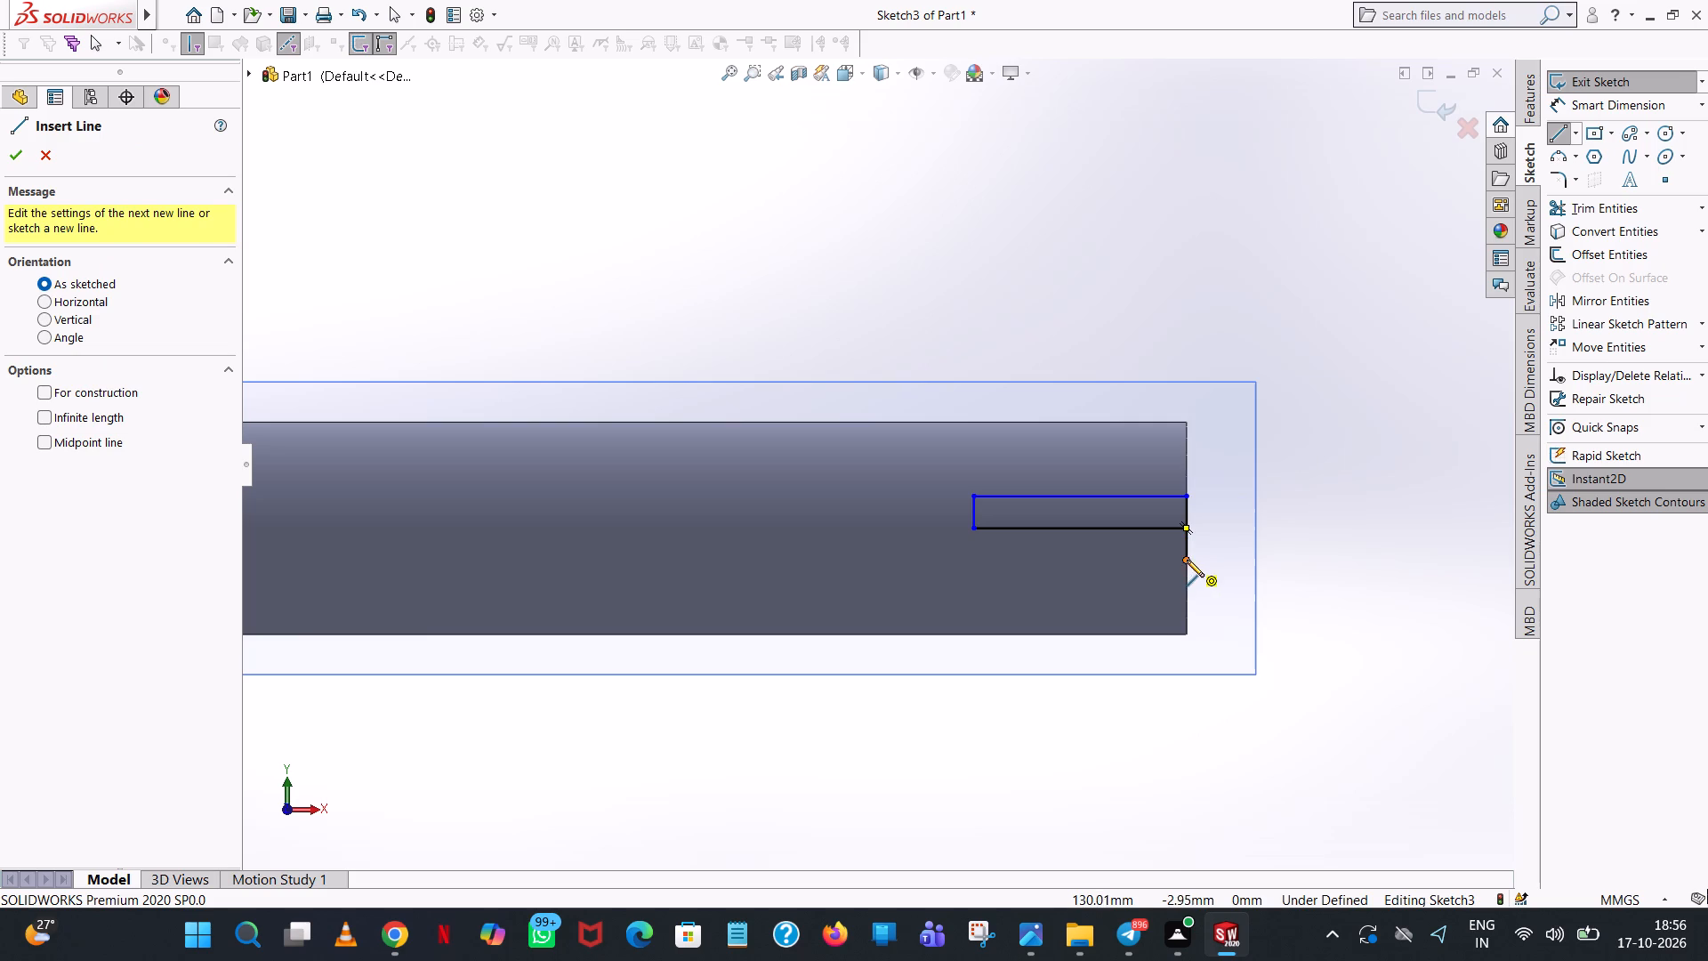
click(1186, 560)
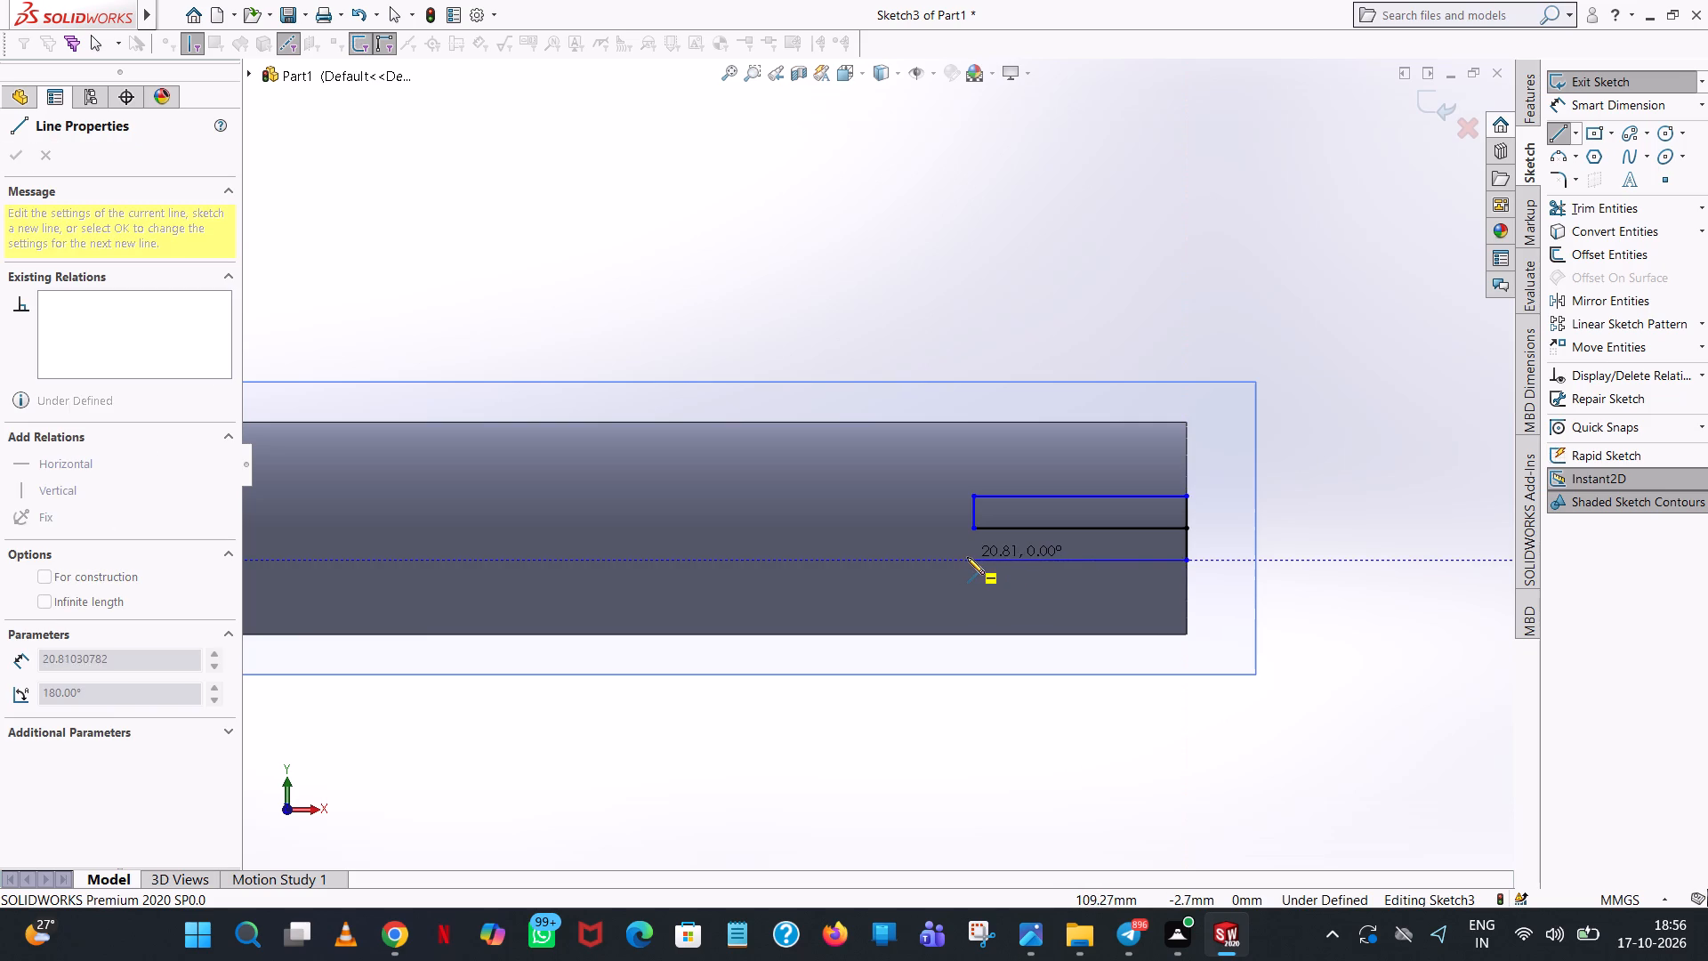
click(971, 558)
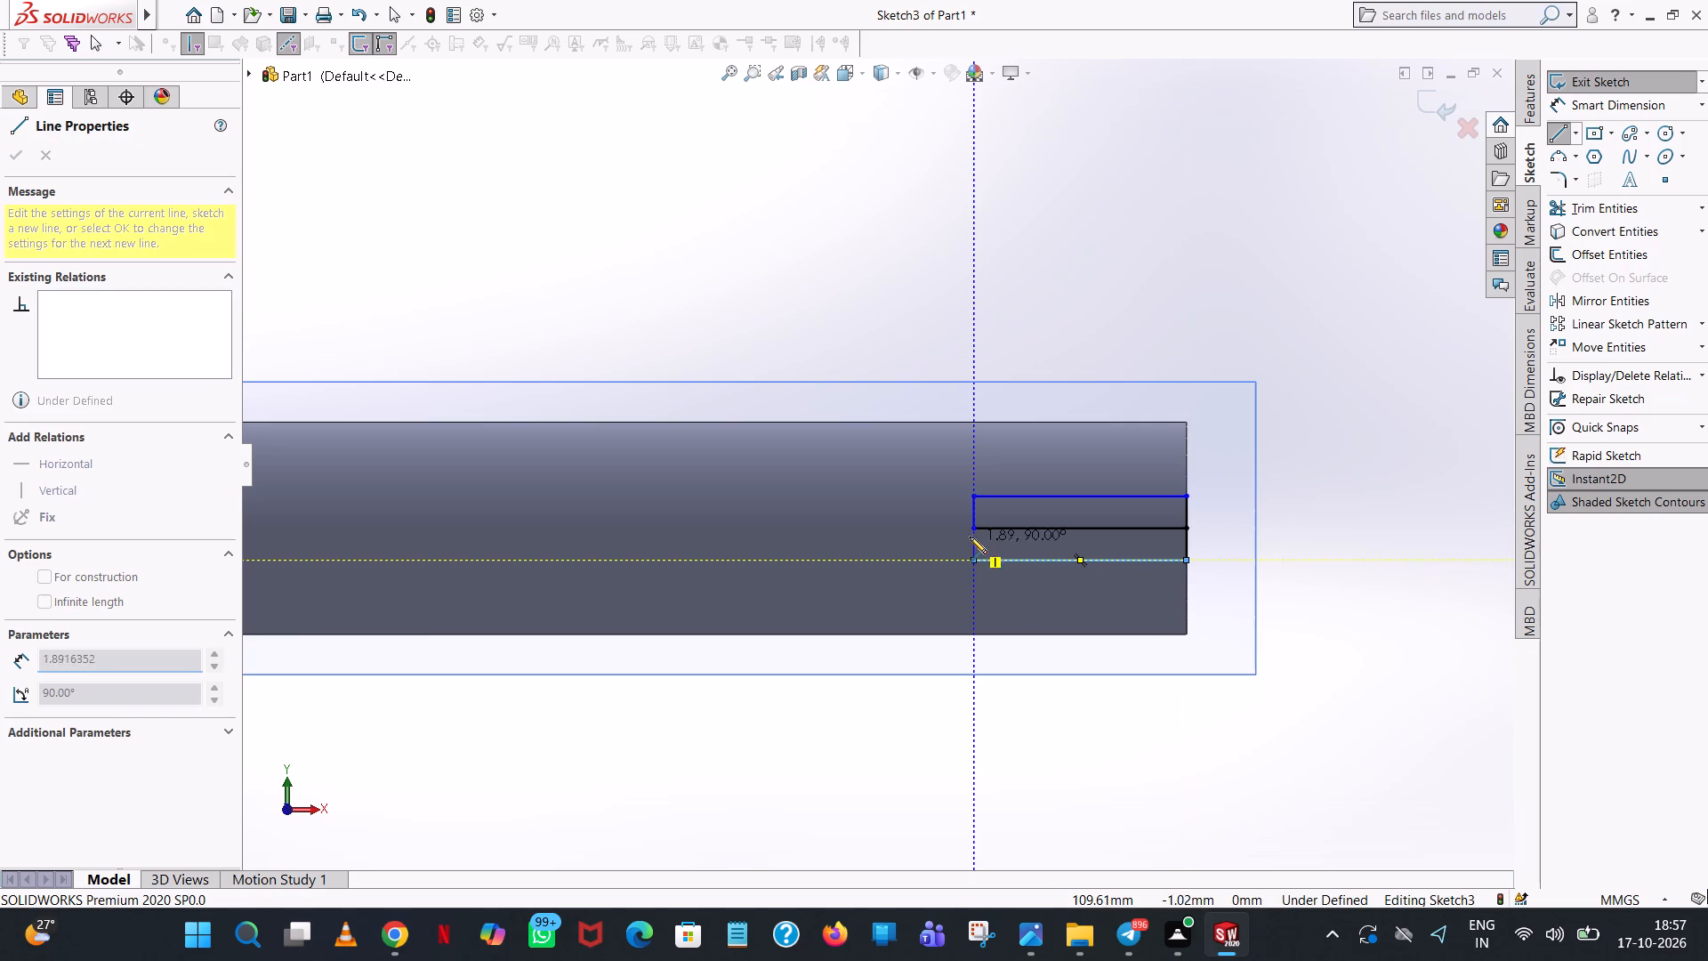
click(971, 529)
right_click(971, 529)
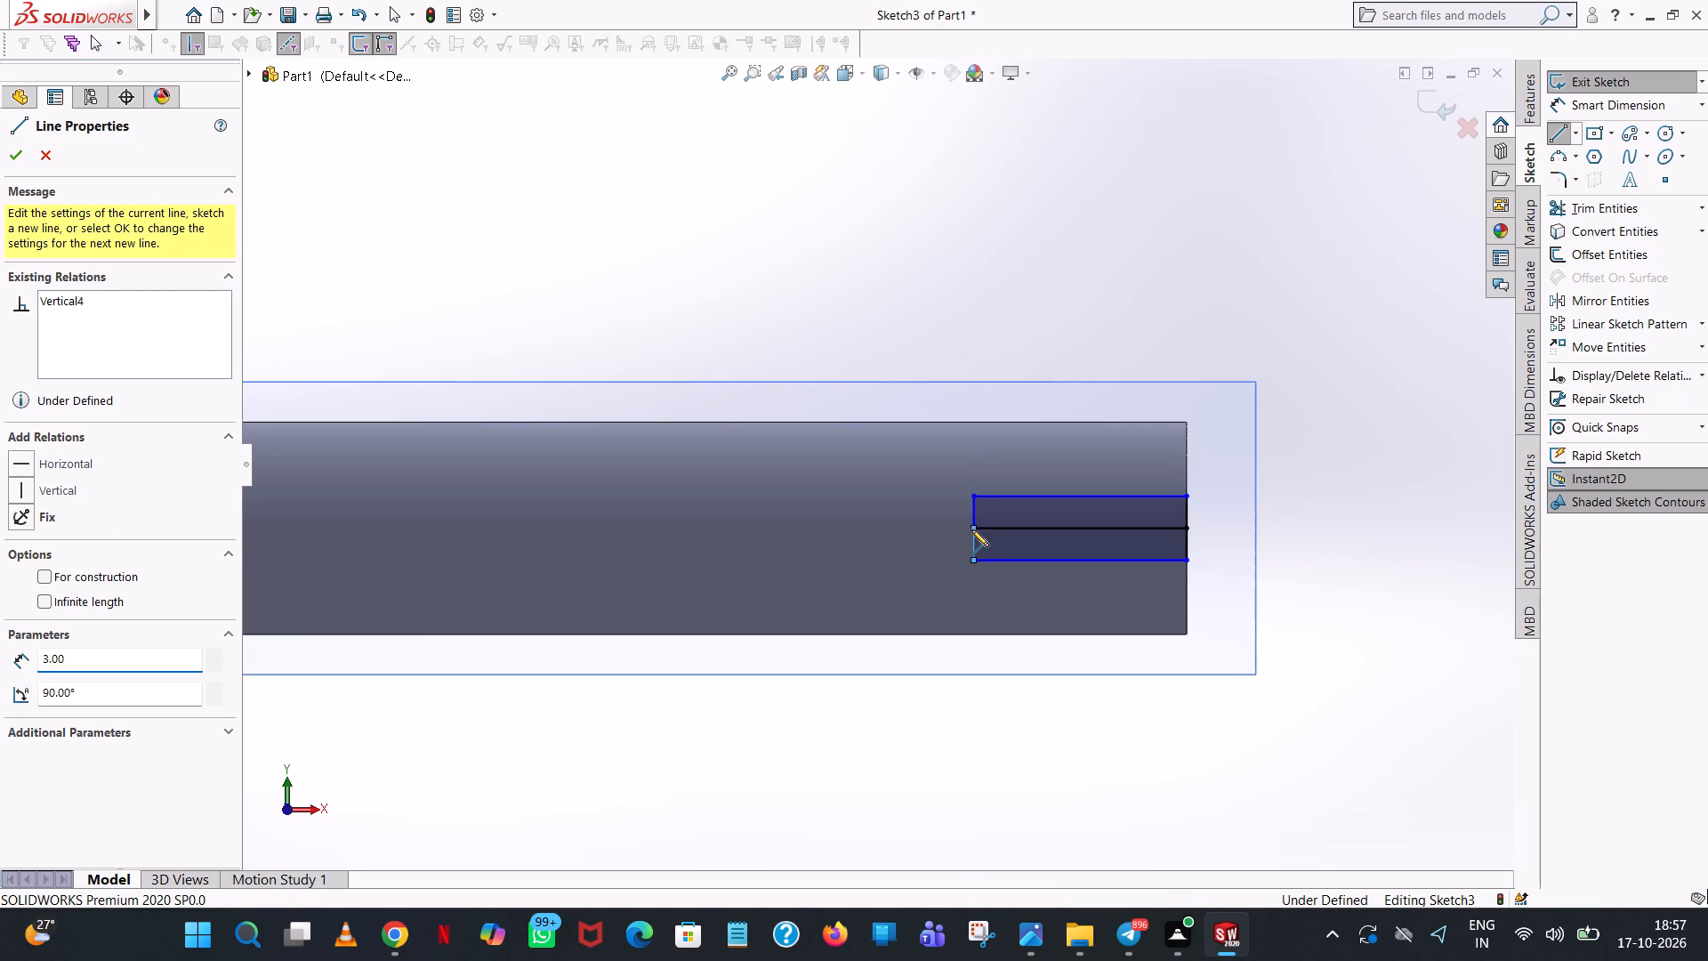
click(1026, 545)
Trim away the middle horizontal line inside the rectangle using Trim to closest.
click(1580, 202)
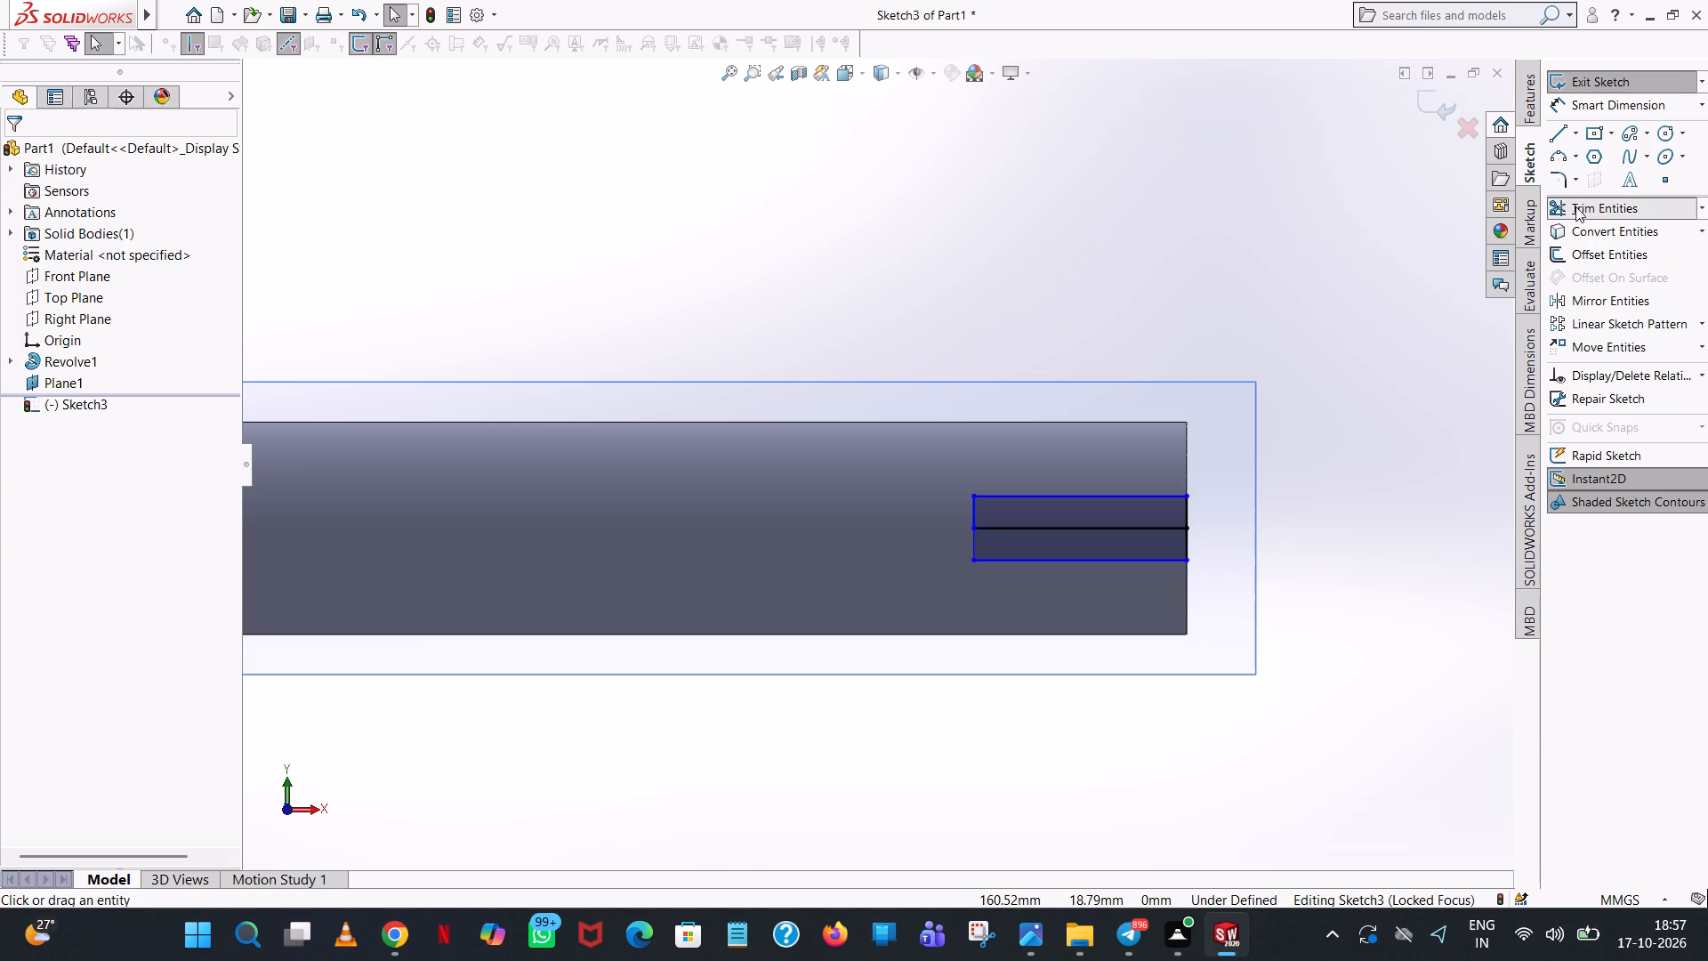
click(1077, 528)
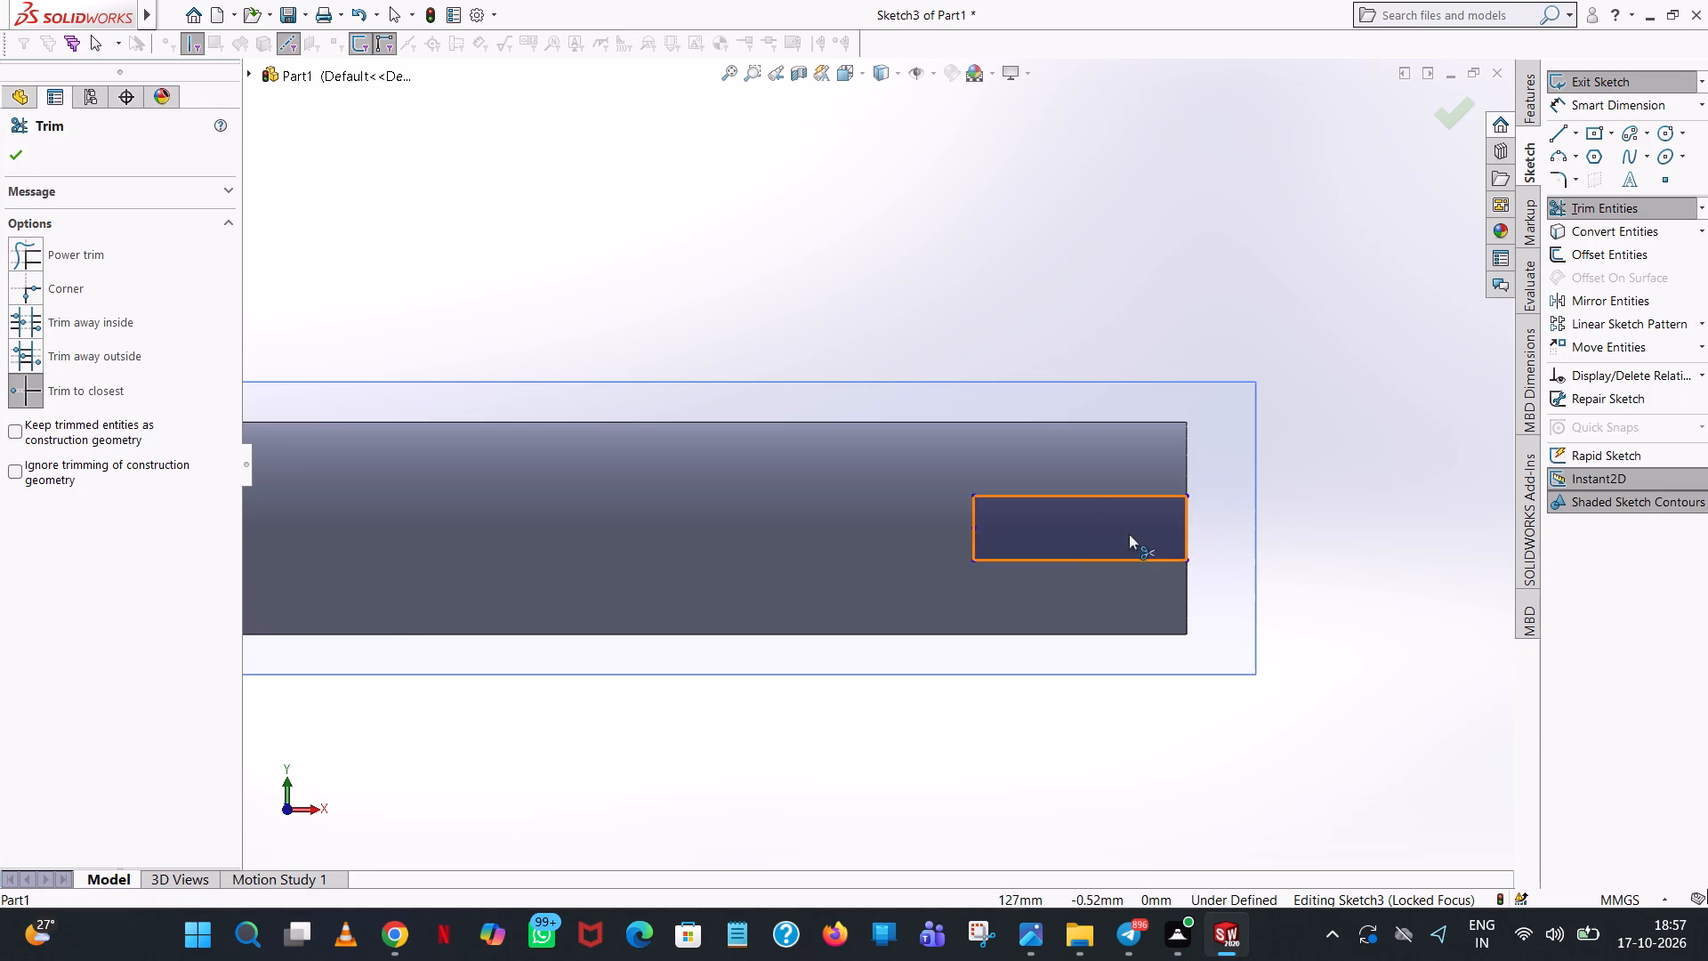
click(24, 148)
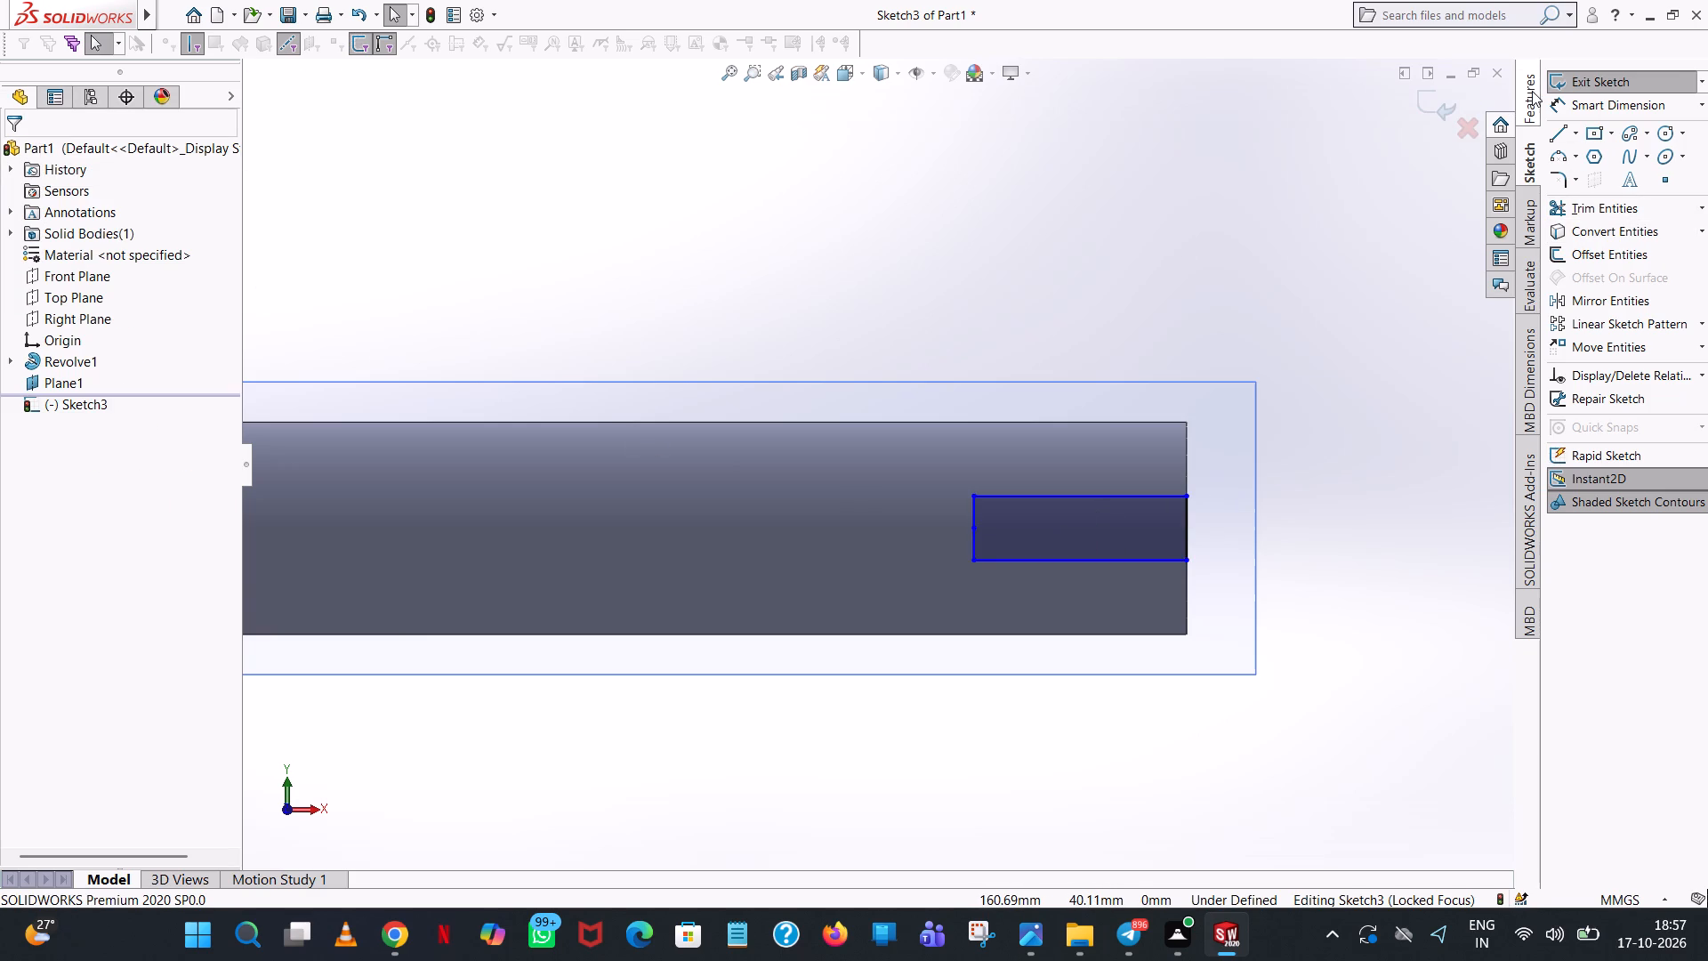
Dimension the rectangle's length along its top edge and its height along the shaft's free end.
click(1573, 101)
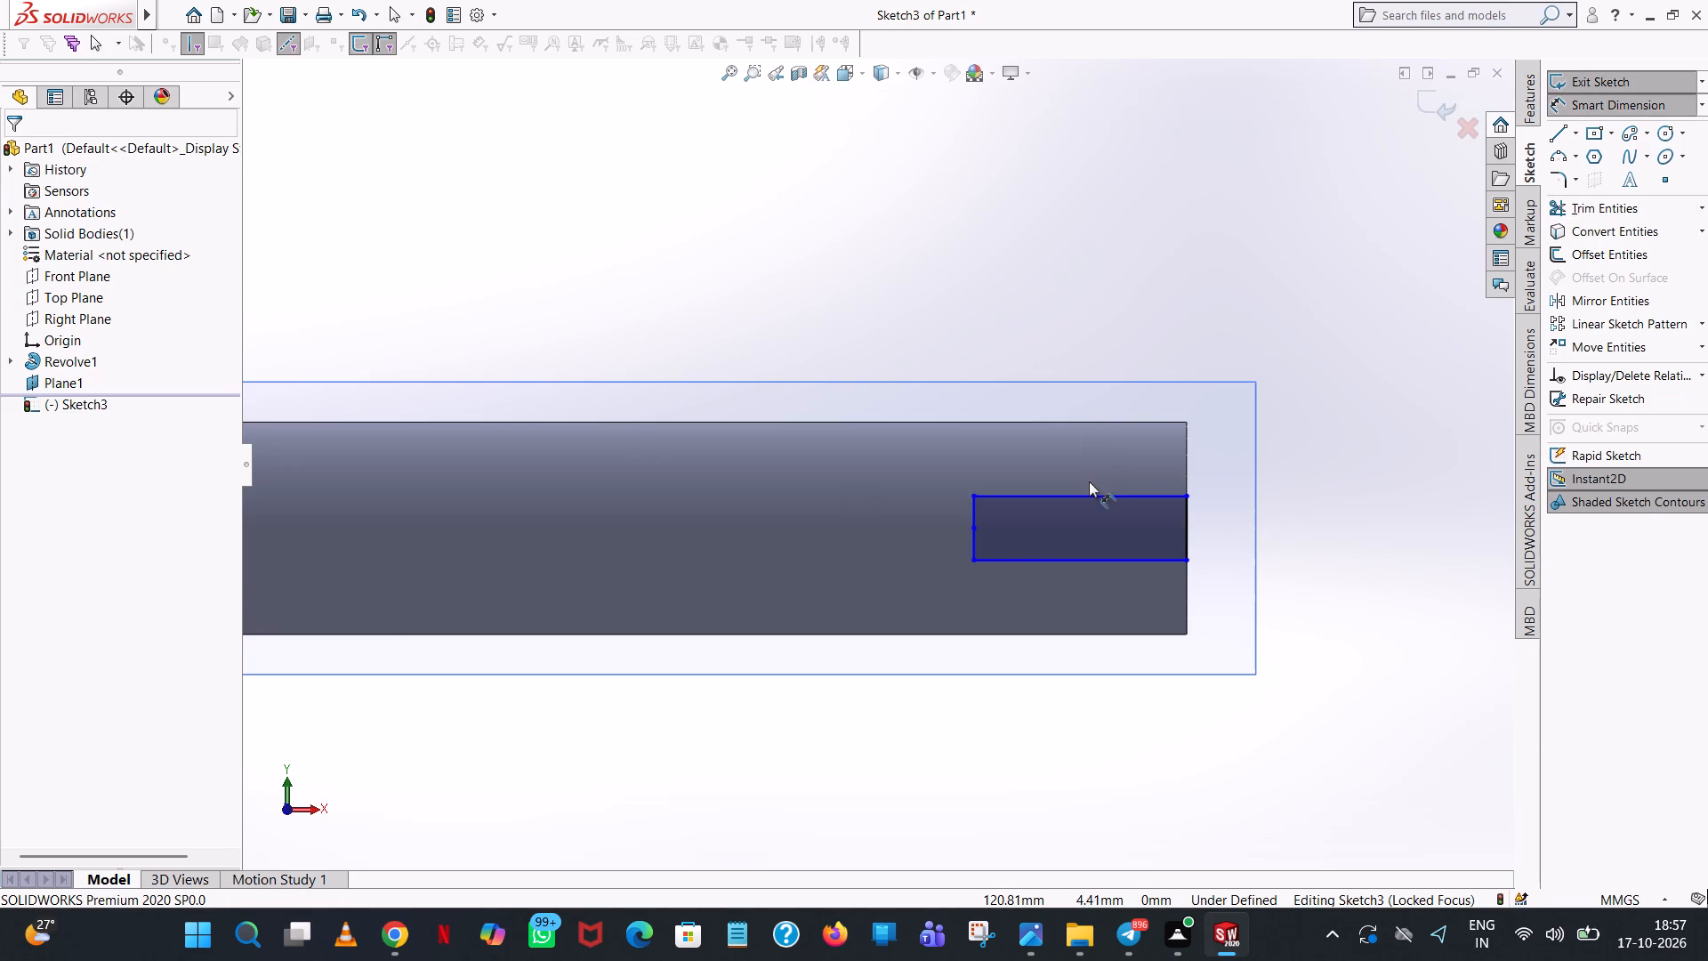
click(1087, 492)
click(1117, 334)
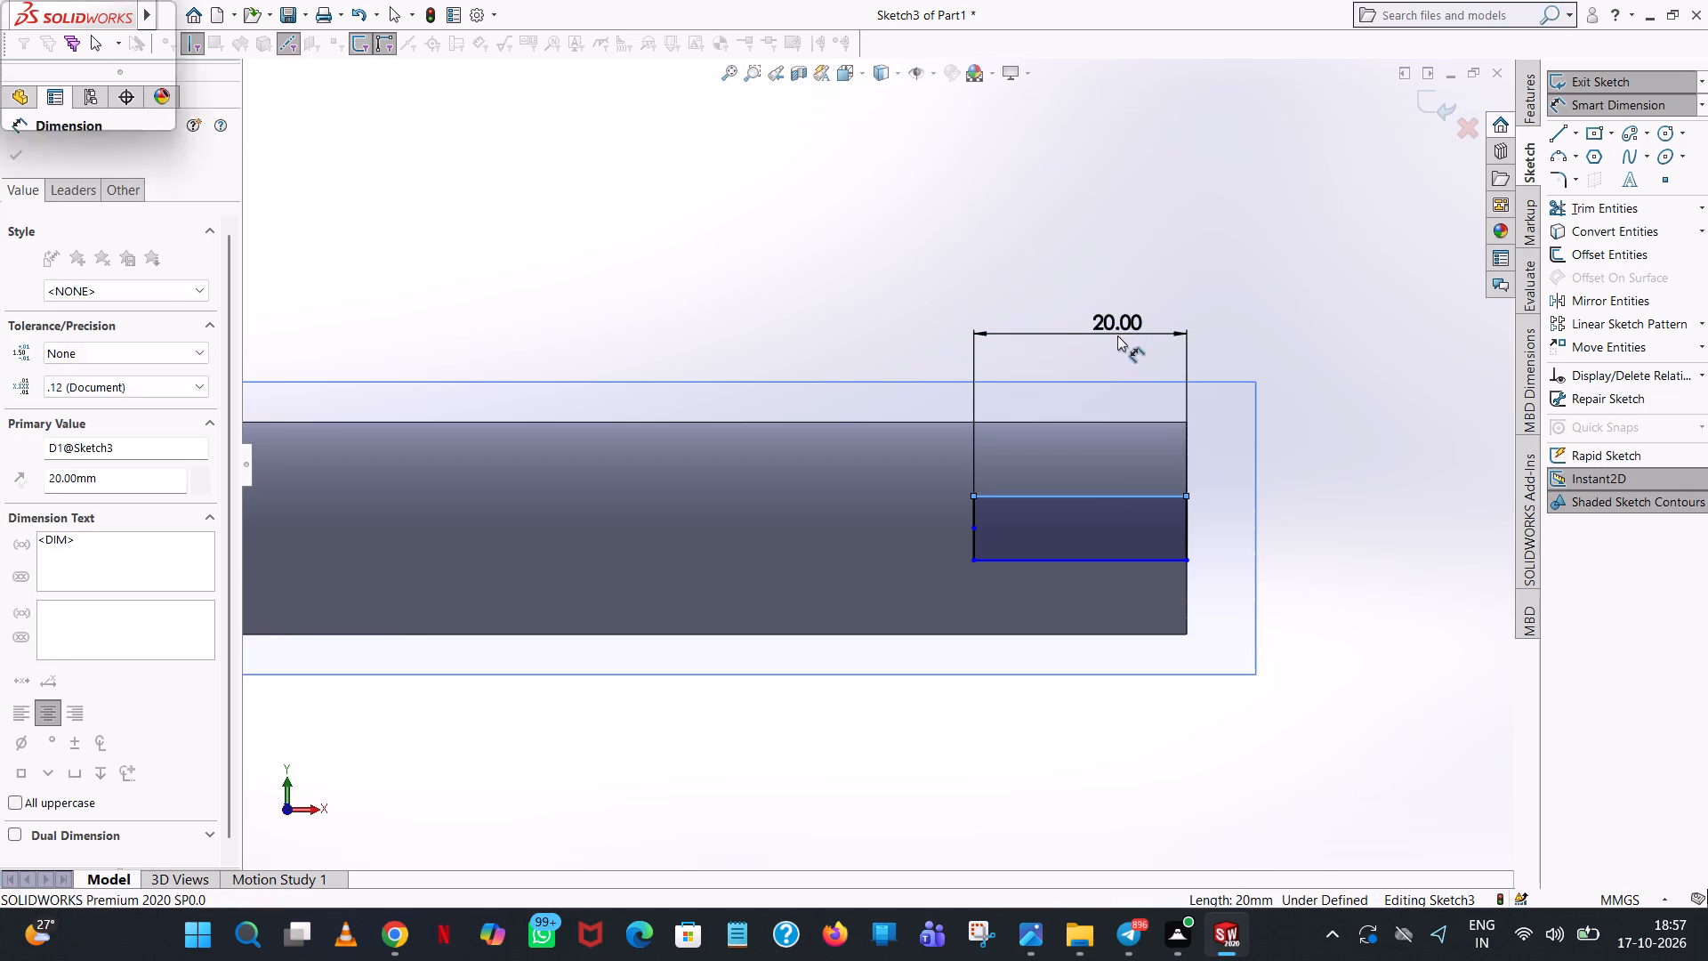
click(1041, 312)
click(797, 301)
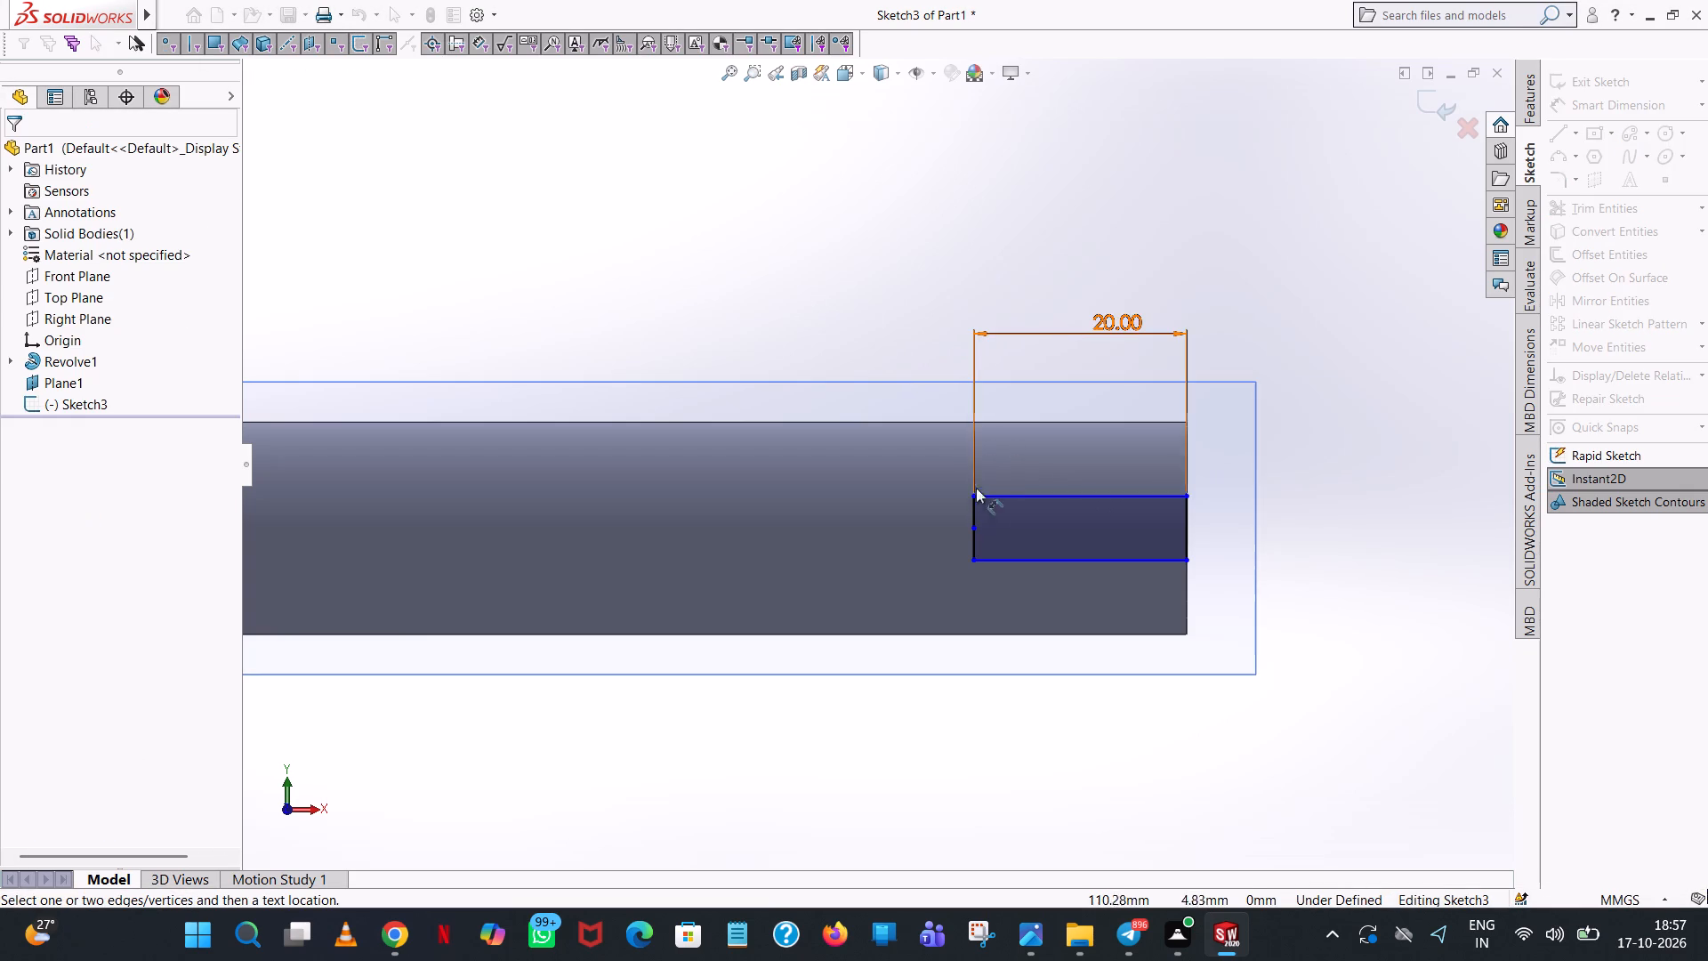
click(1186, 525)
click(1313, 514)
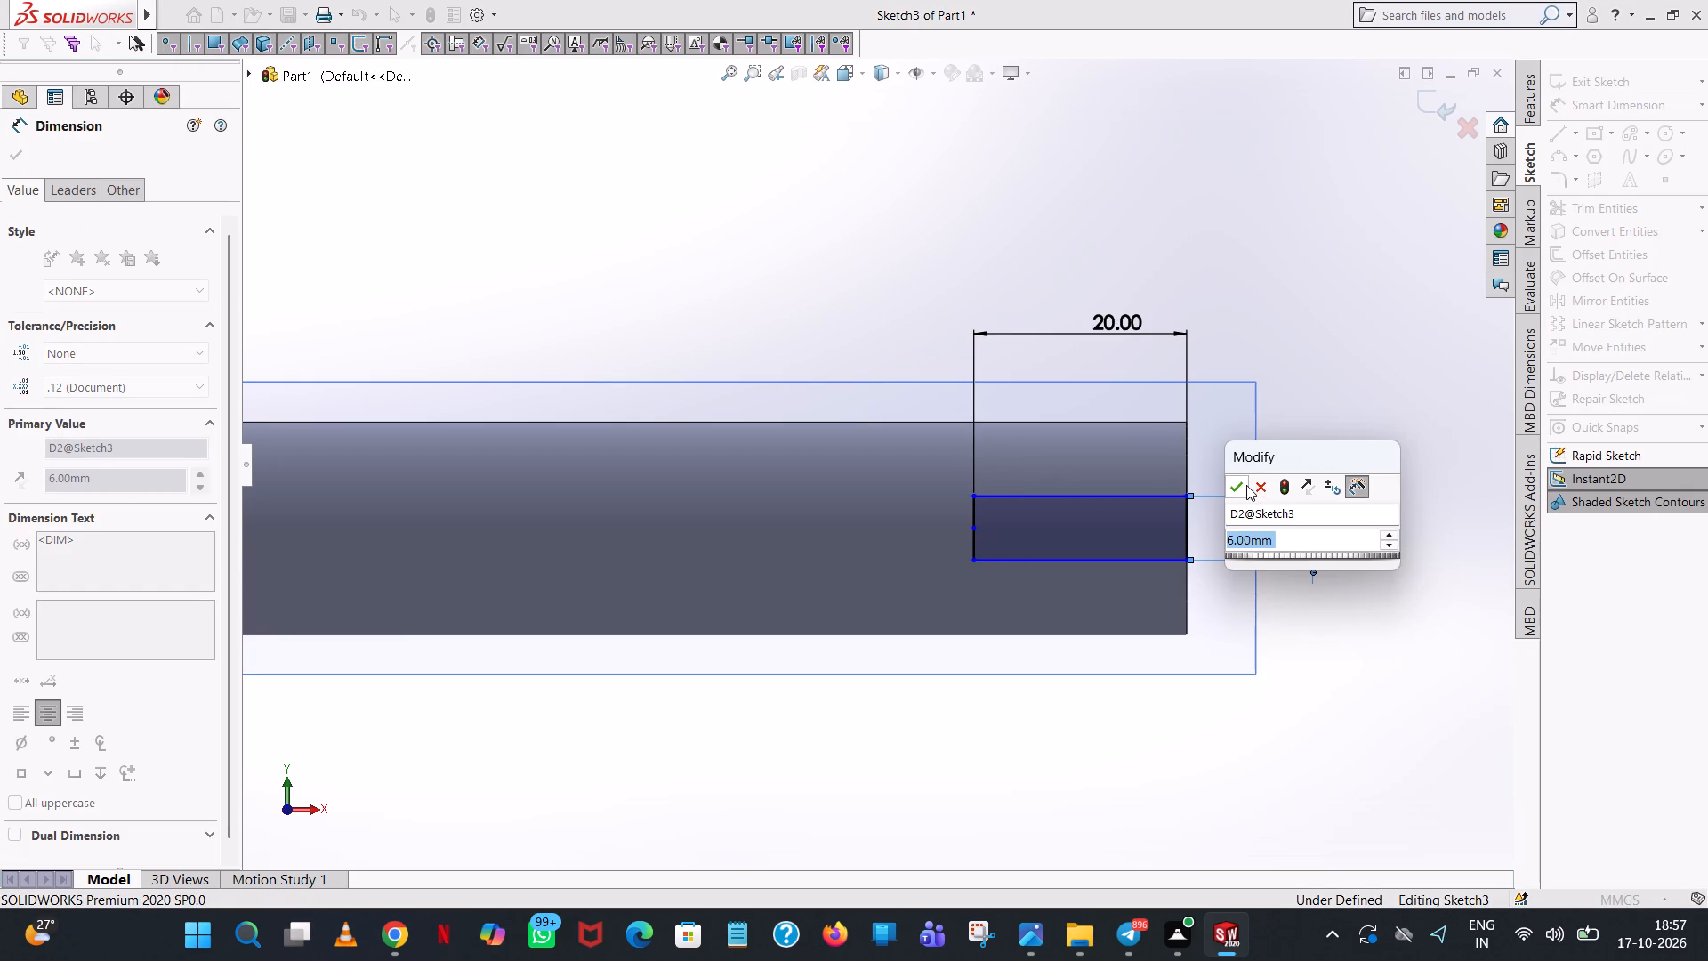
click(1239, 485)
click(1284, 319)
Dimension the distance from the rectangle's lower edge to the shaft's lower edge.
click(1081, 561)
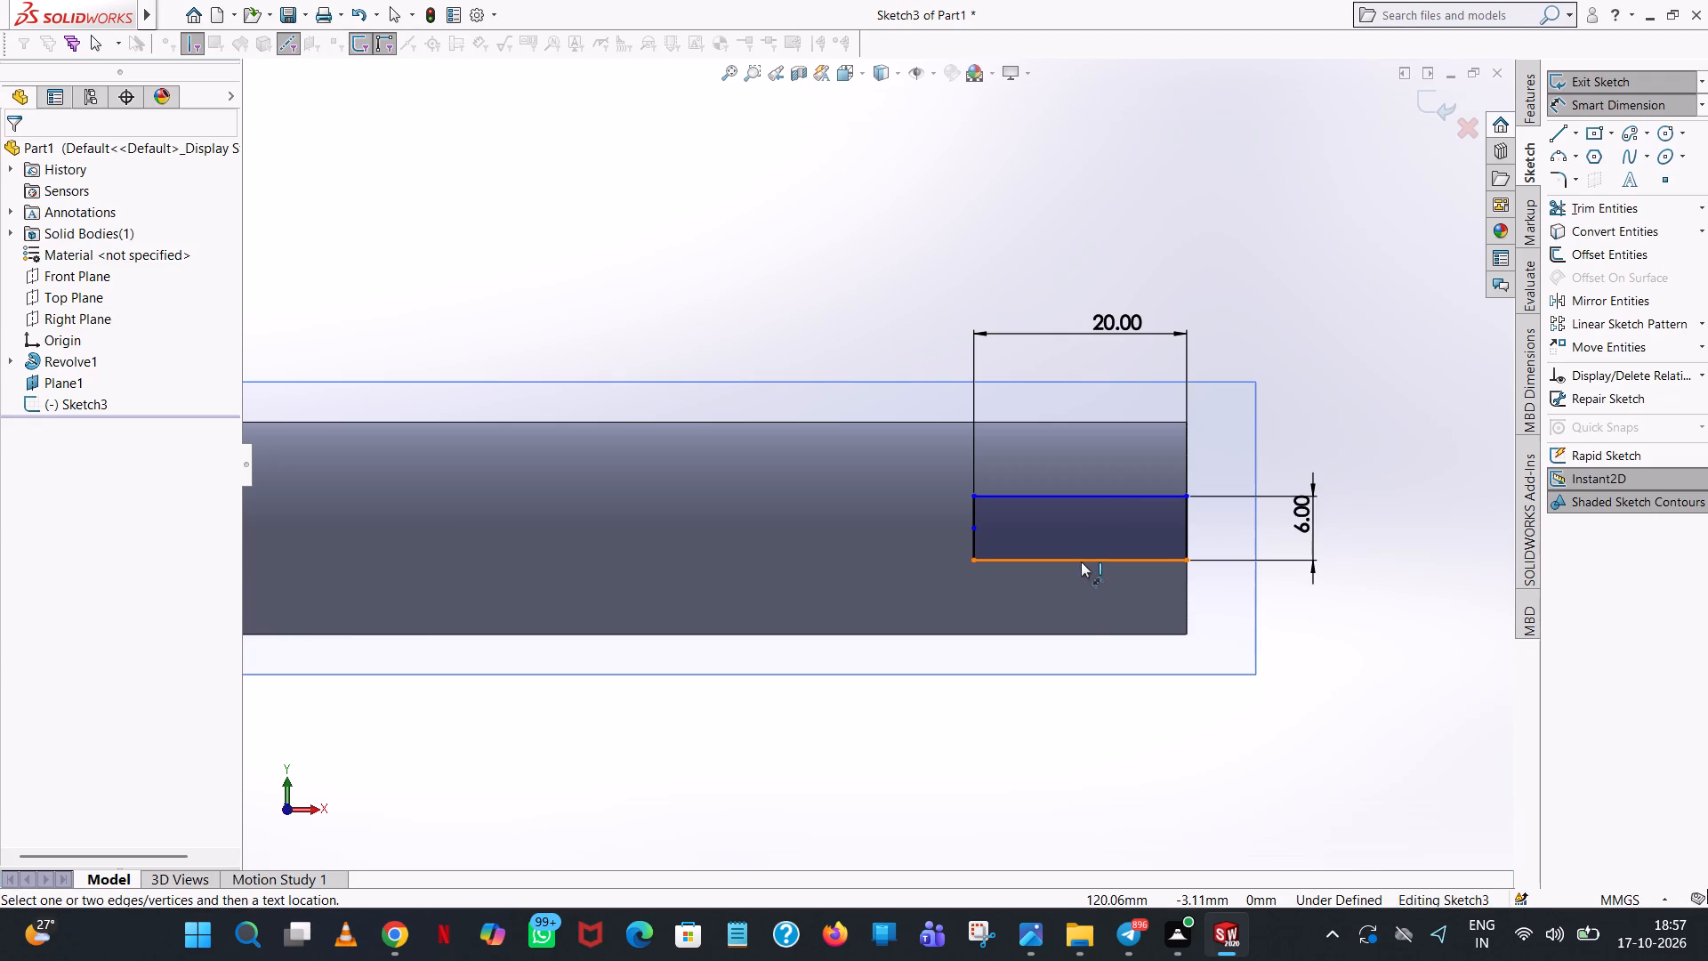
click(1074, 636)
click(1141, 607)
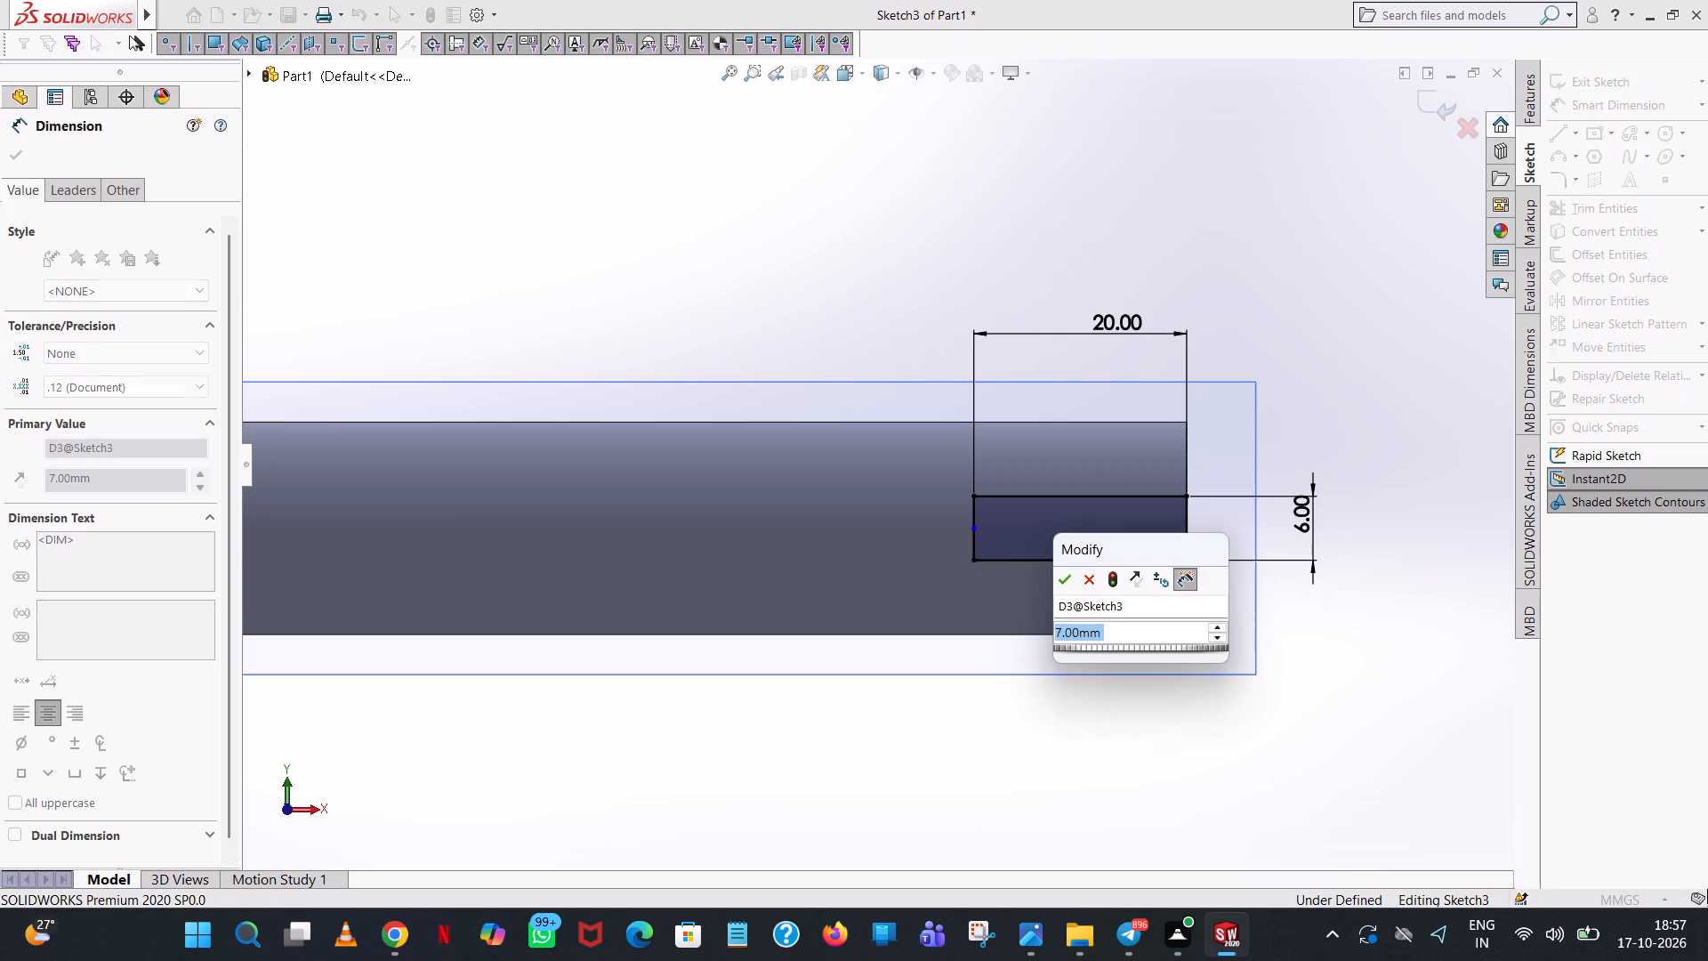
click(1067, 583)
click(1256, 327)
Dimension the horizontal distance between the point on the rectangle's inner edge and the midpoint of its outer edge.
scroll(974, 546, down, 4)
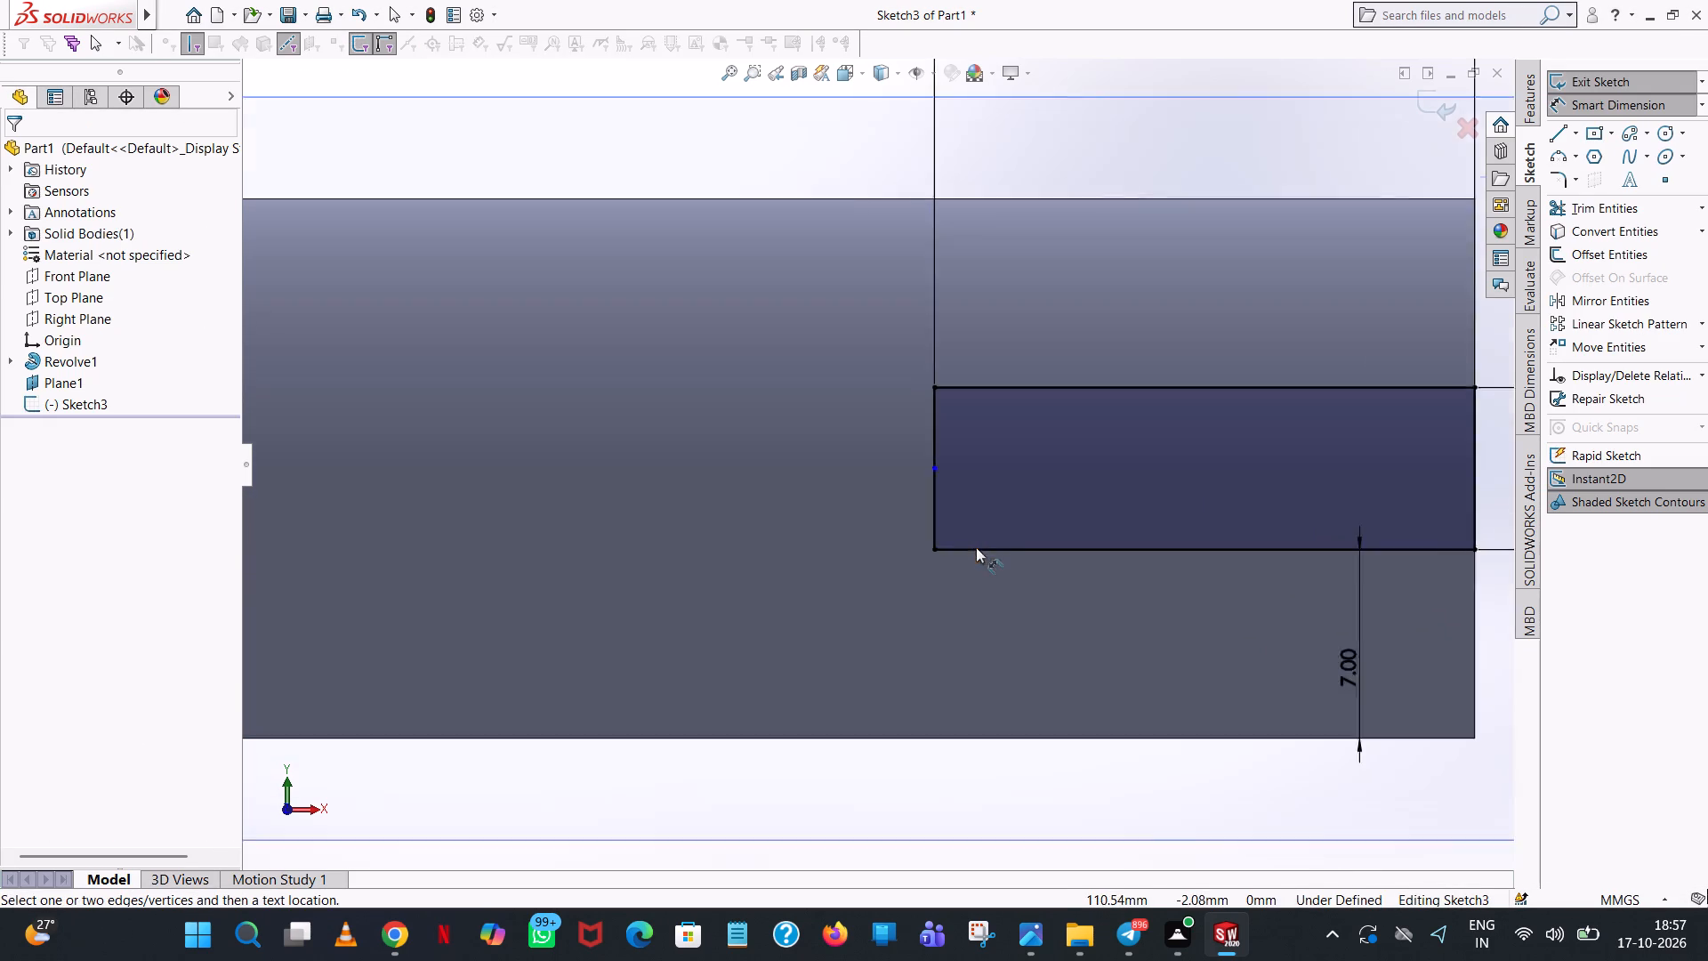
scroll(976, 547, down, 2)
click(923, 447)
scroll(943, 447, up, 7)
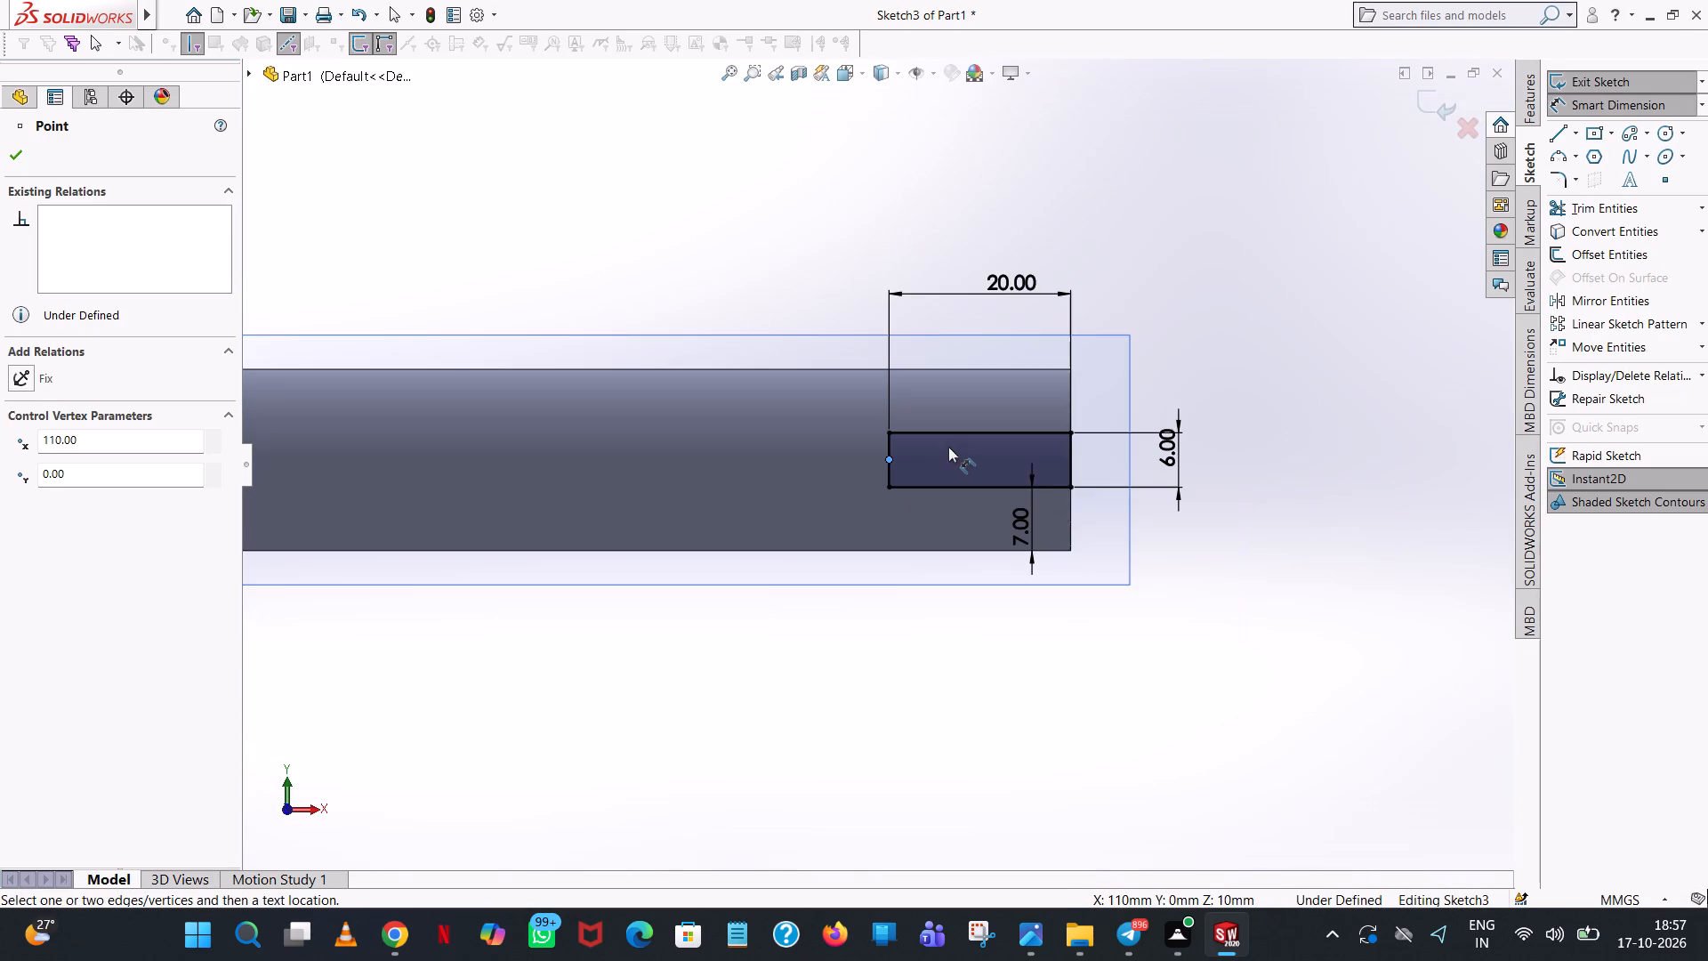
click(1069, 459)
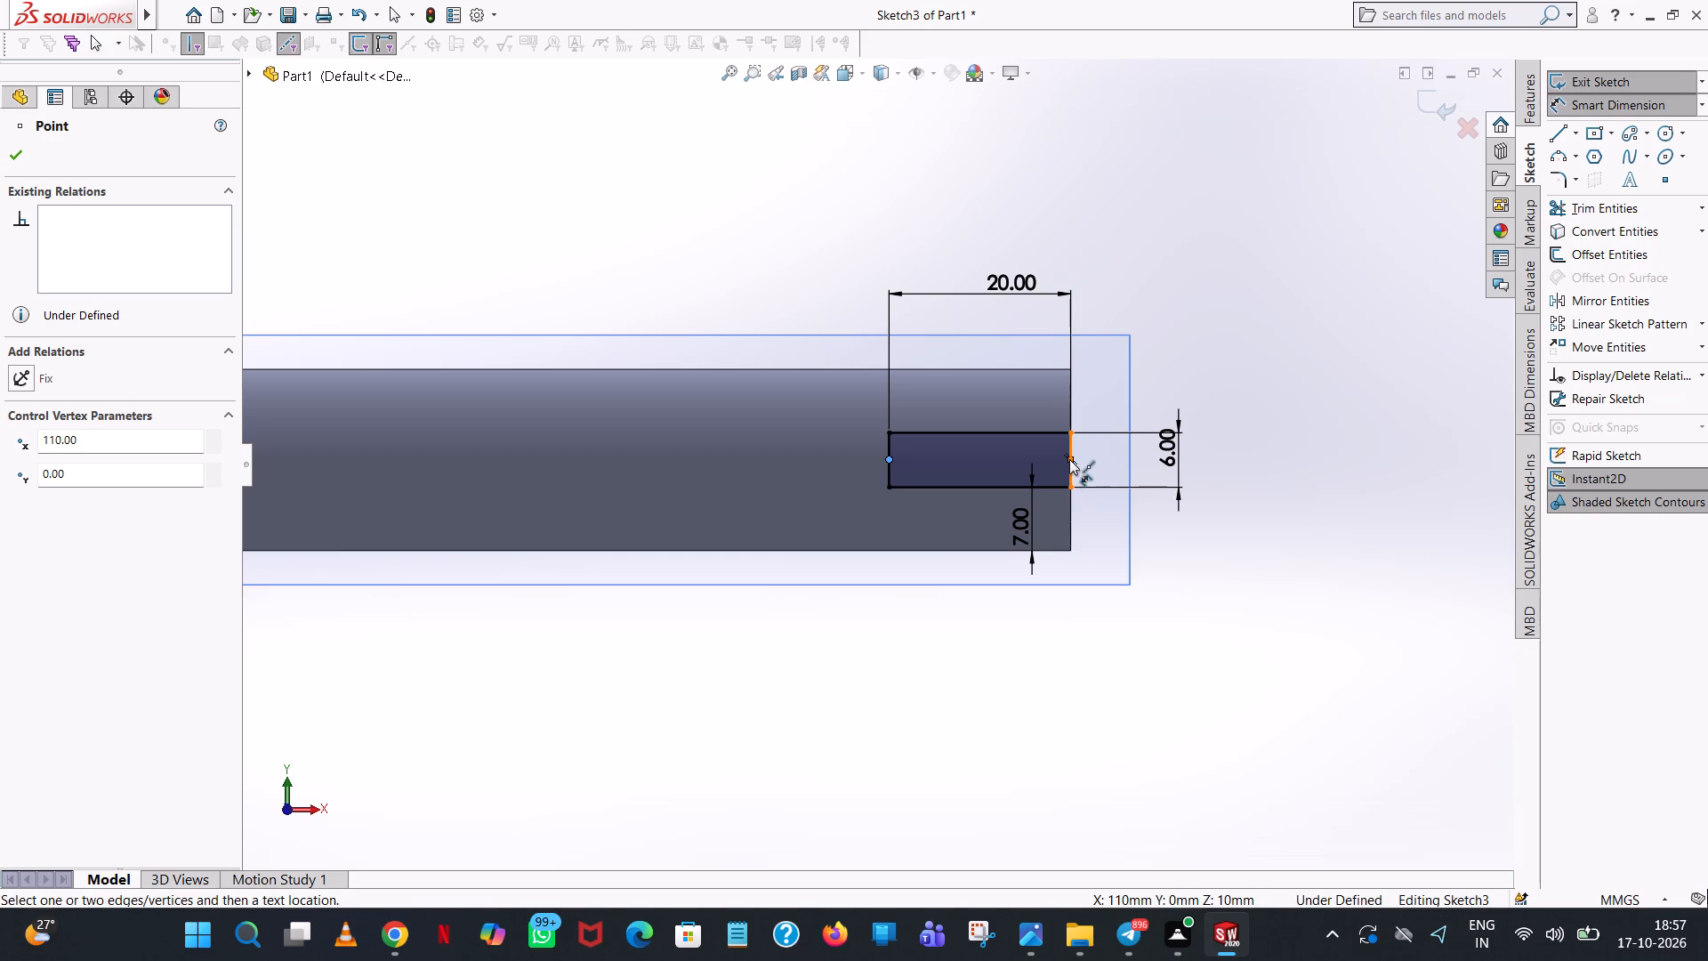
click(1017, 601)
click(938, 575)
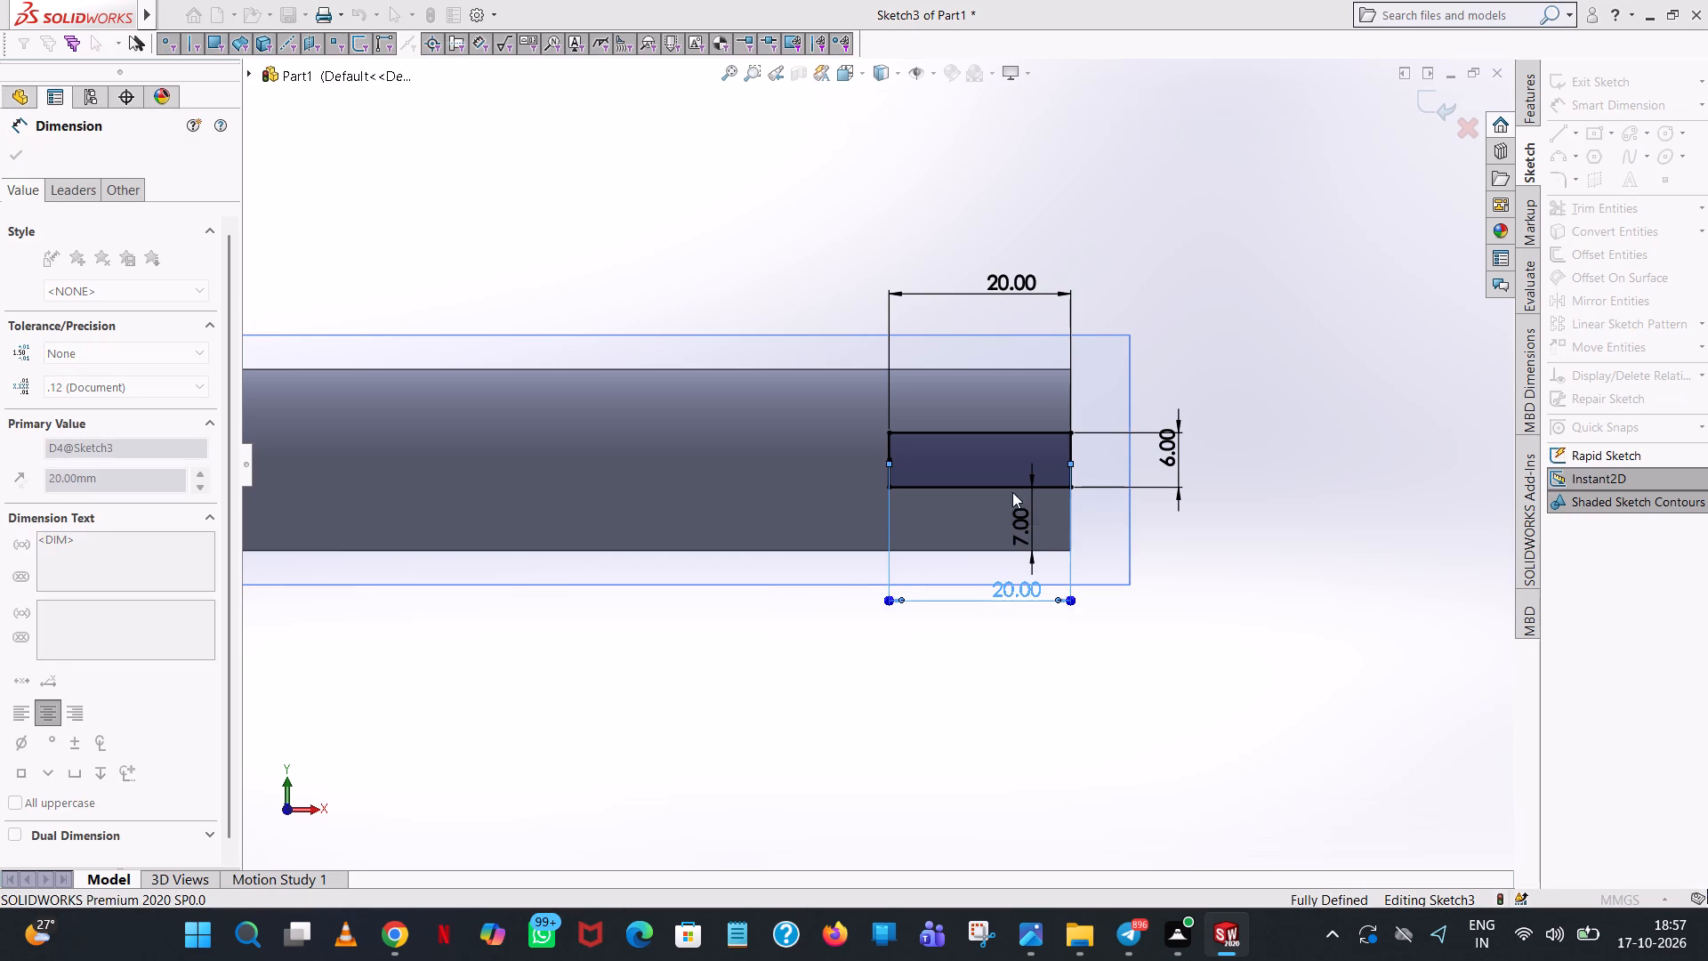
click(1180, 282)
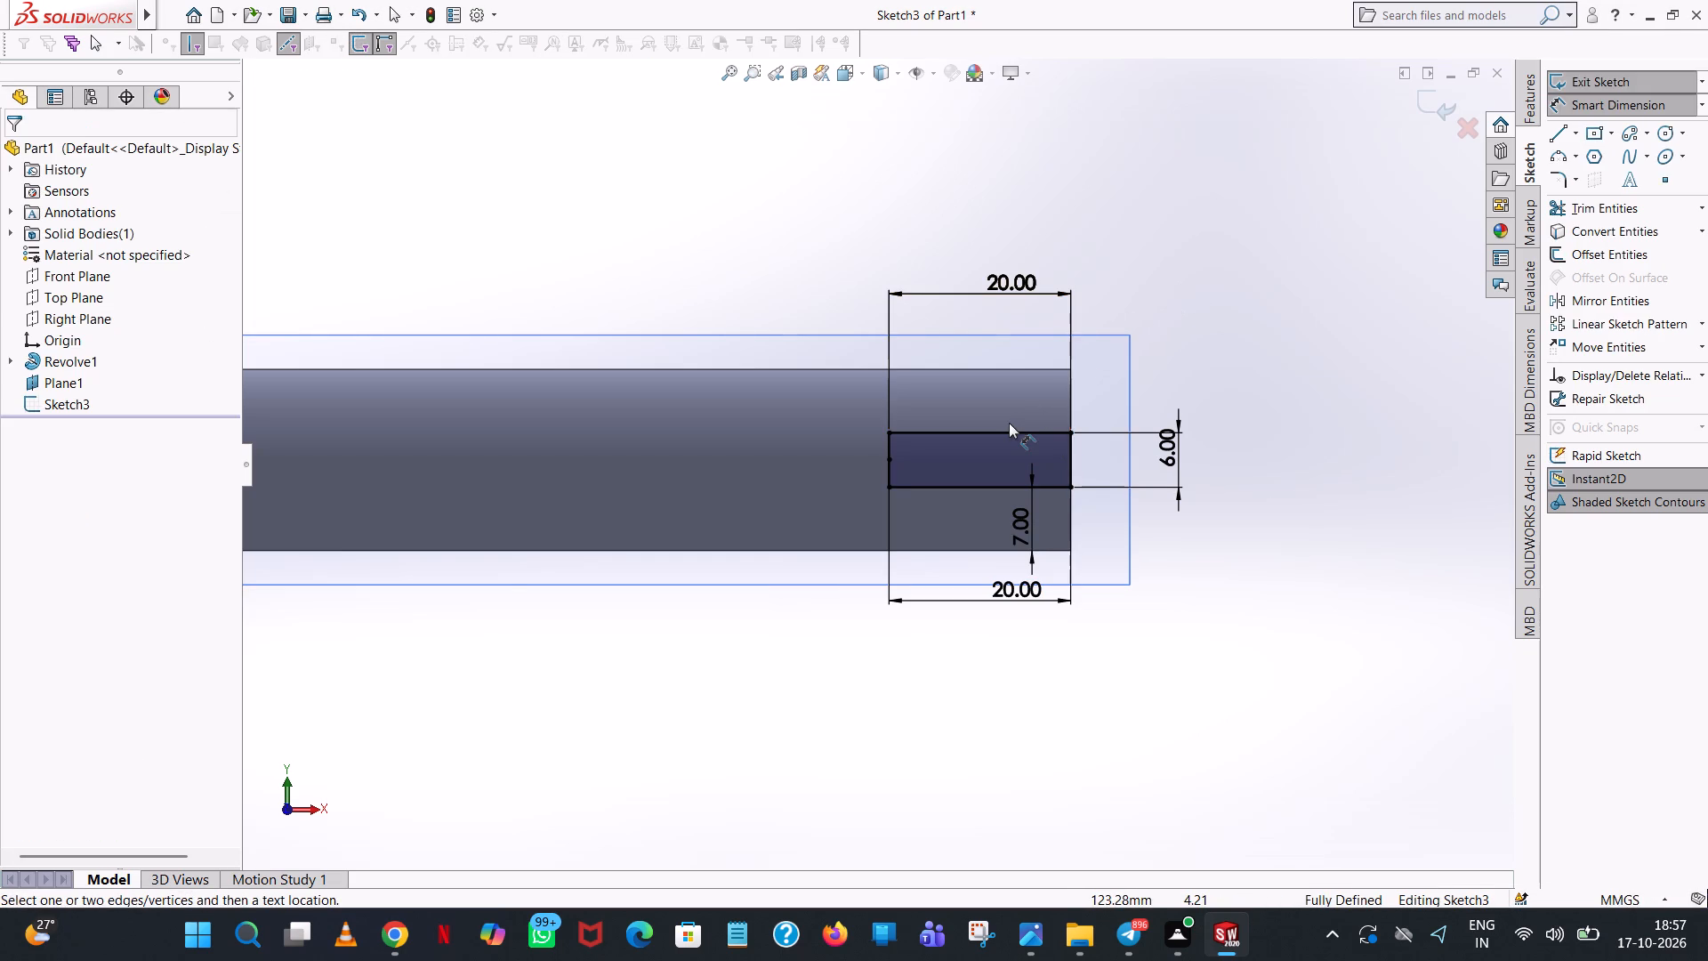
Make a blind extruded cut of the rectangle 3 mm deep into the shaft's free end.
middle_drag(1260, 424, 1097, 463)
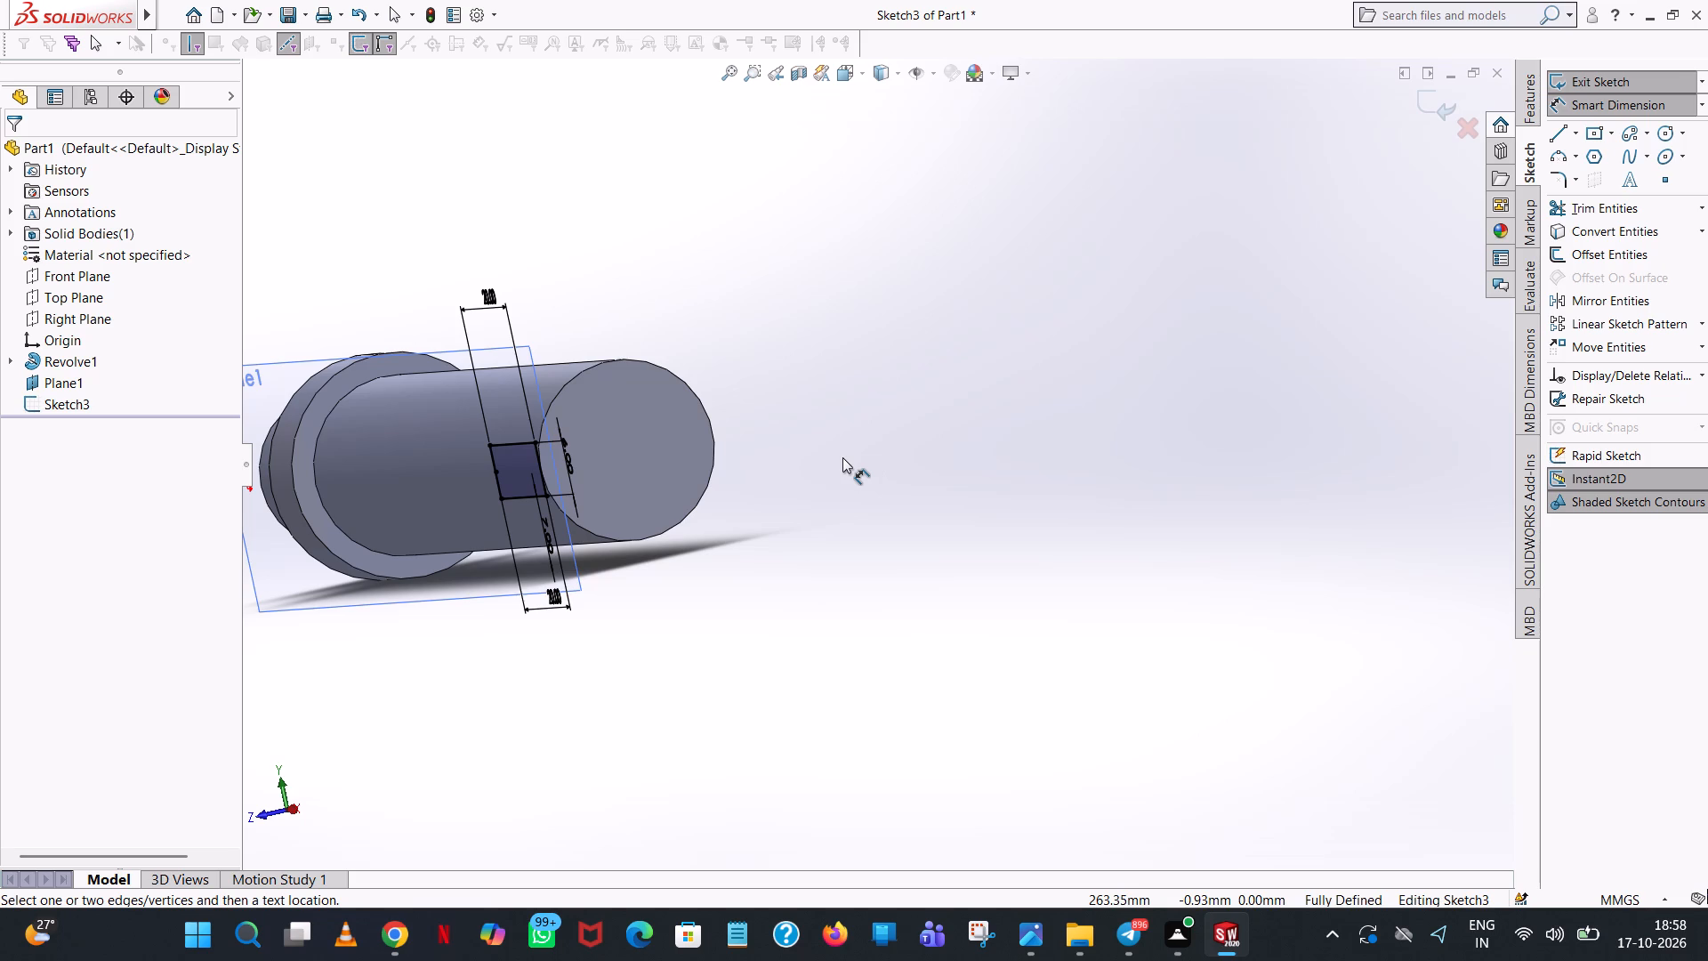
click(1535, 93)
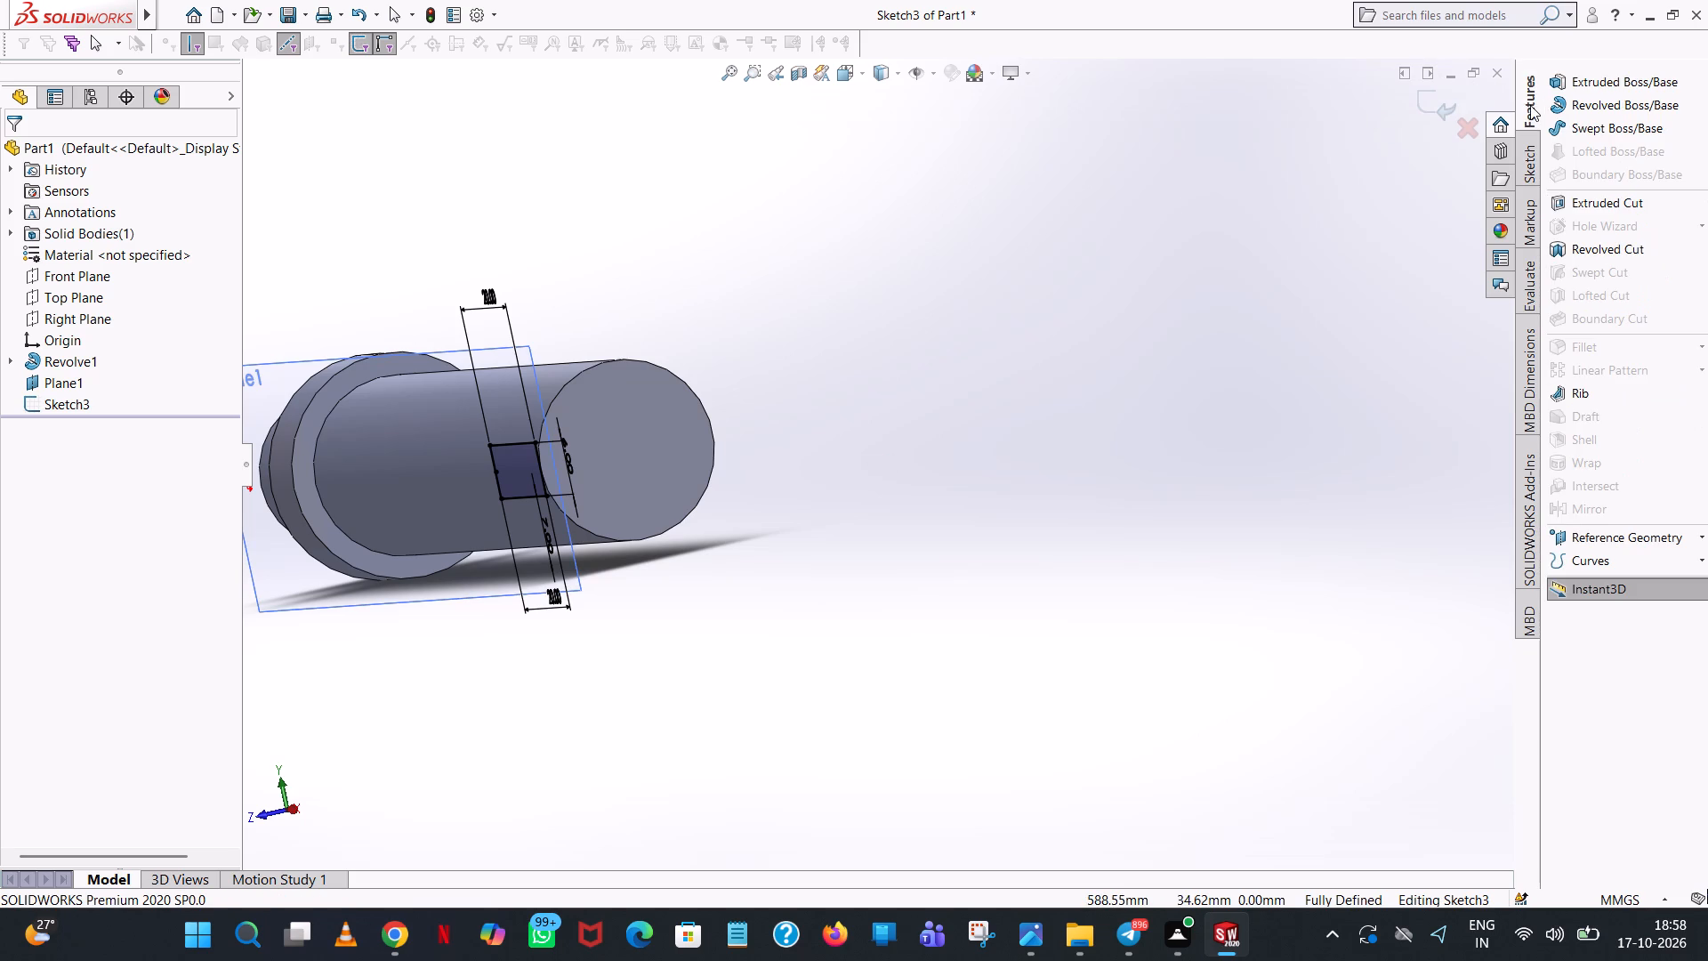
click(1642, 191)
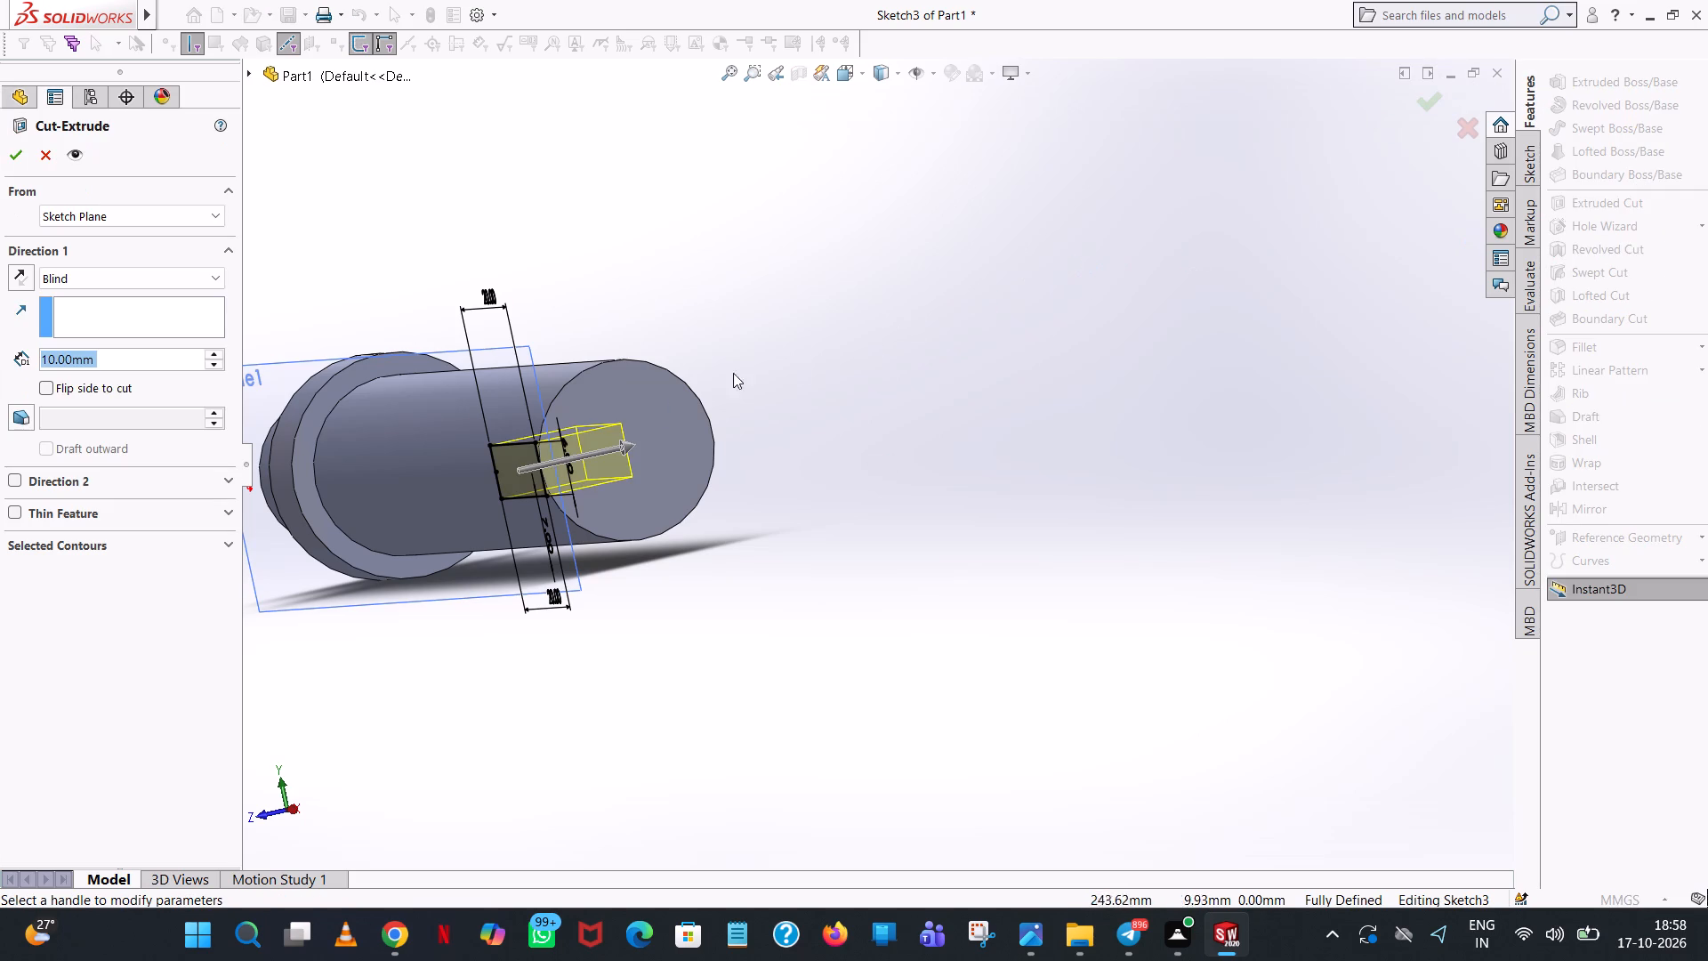
key(3)
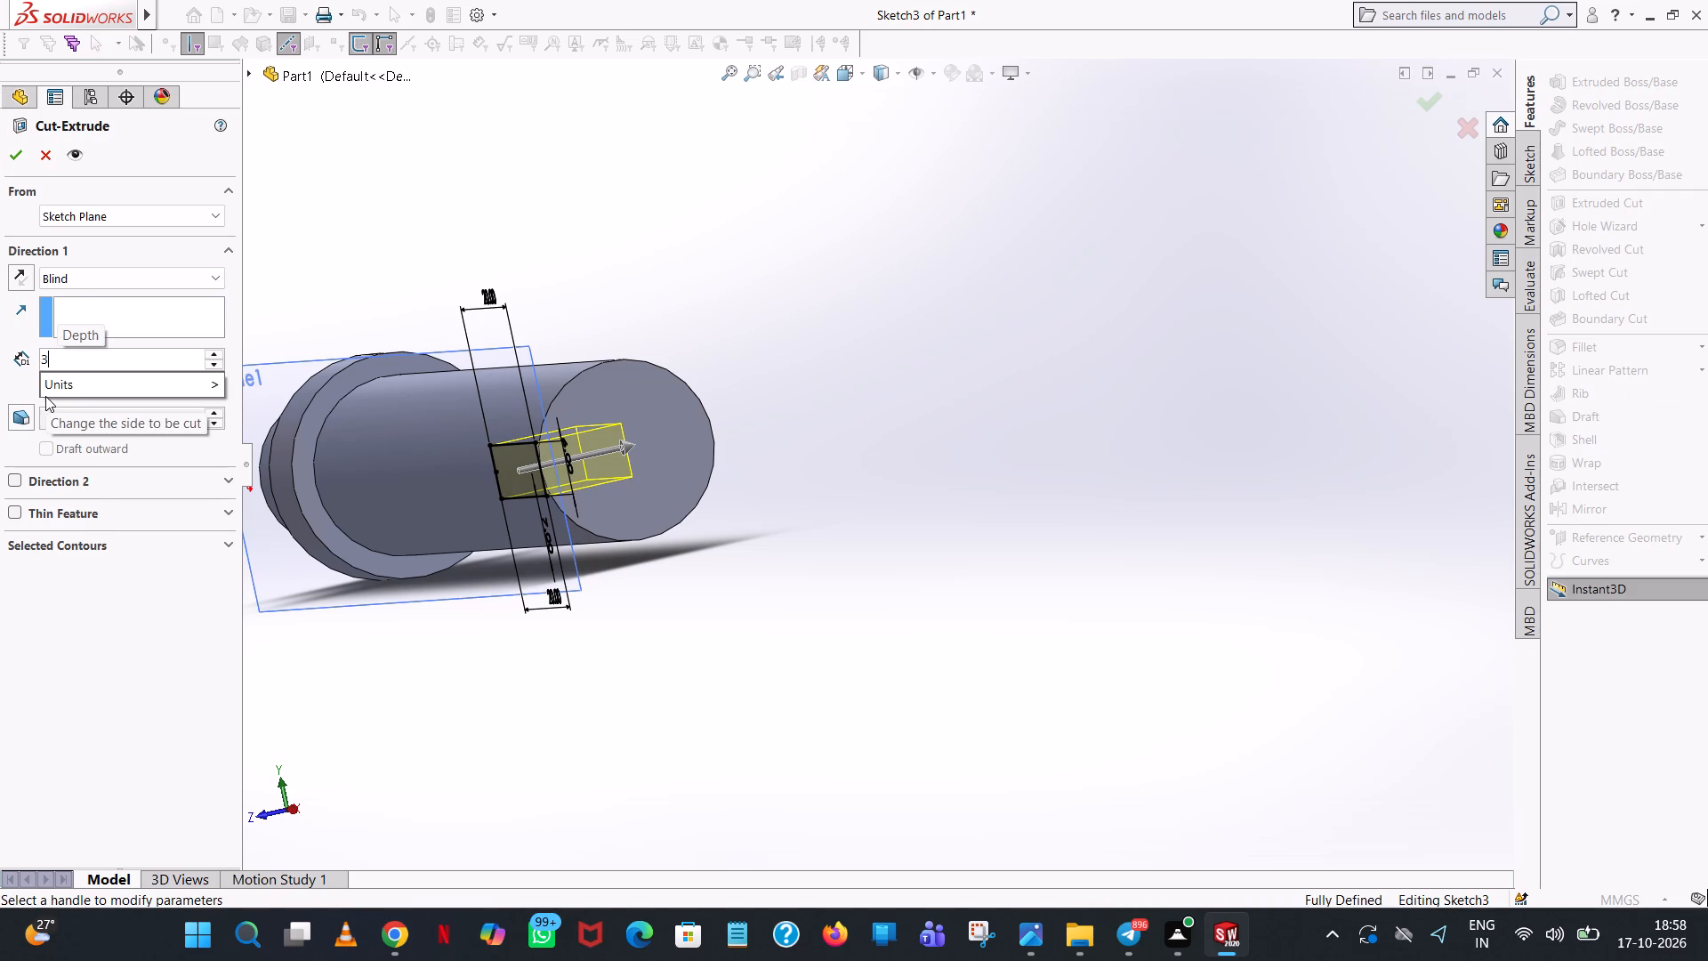
click(857, 248)
middle_drag(858, 248, 820, 266)
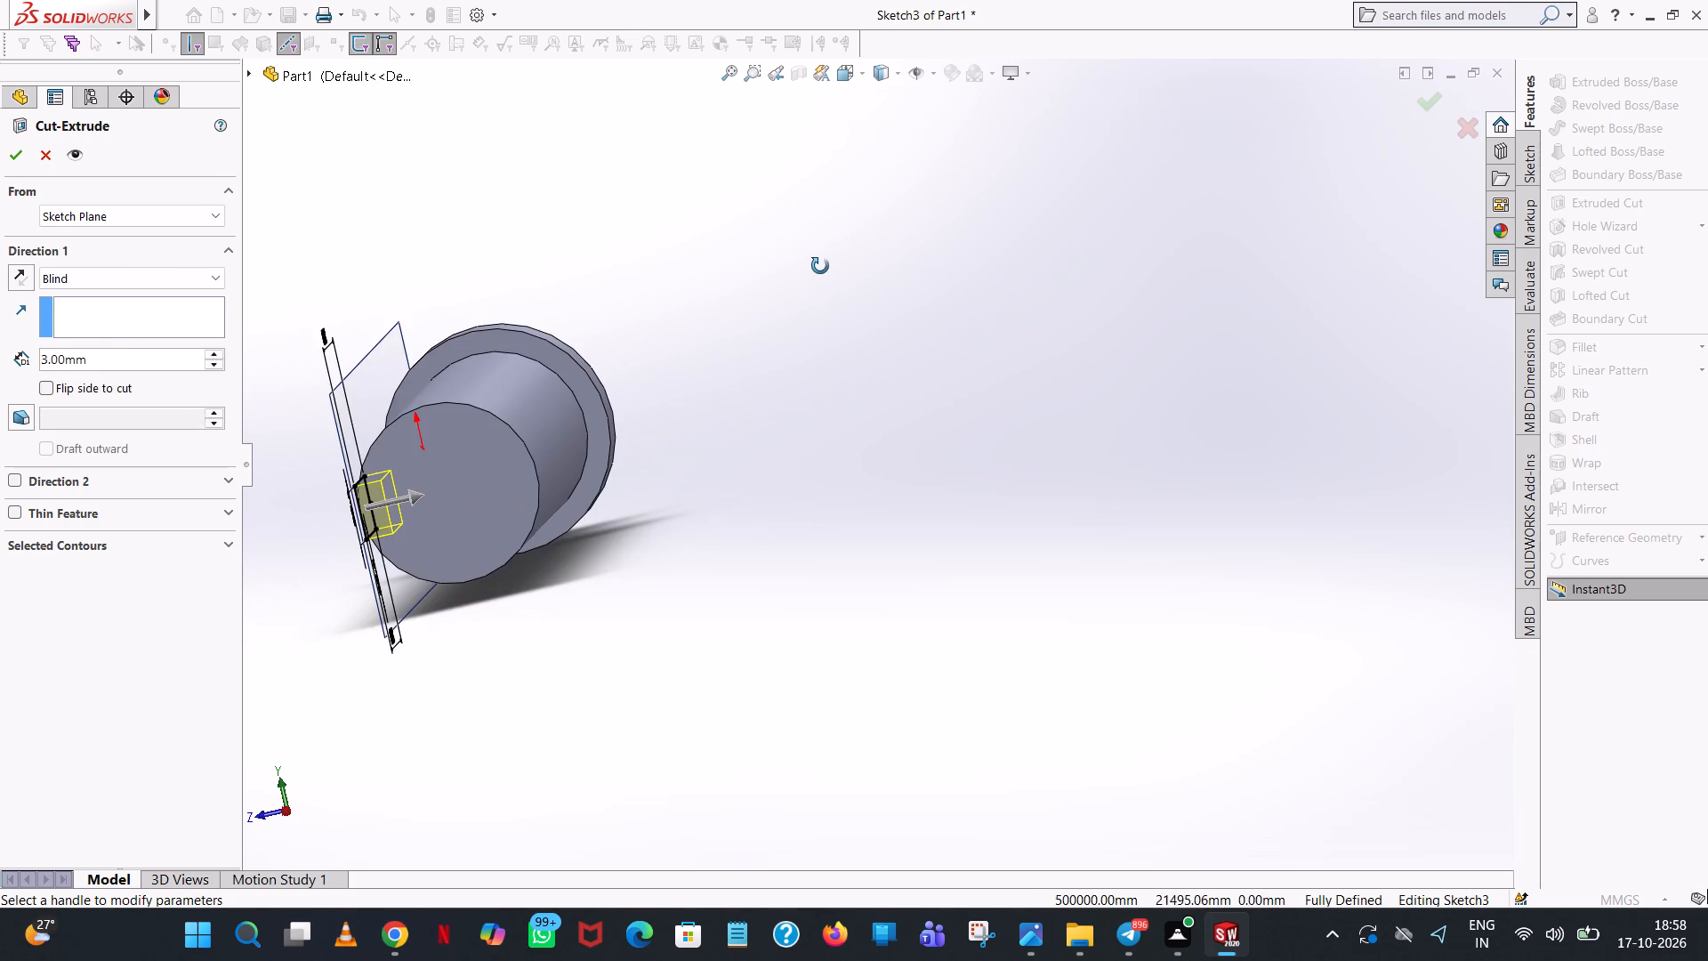
middle_drag(820, 266, 826, 252)
click(7, 148)
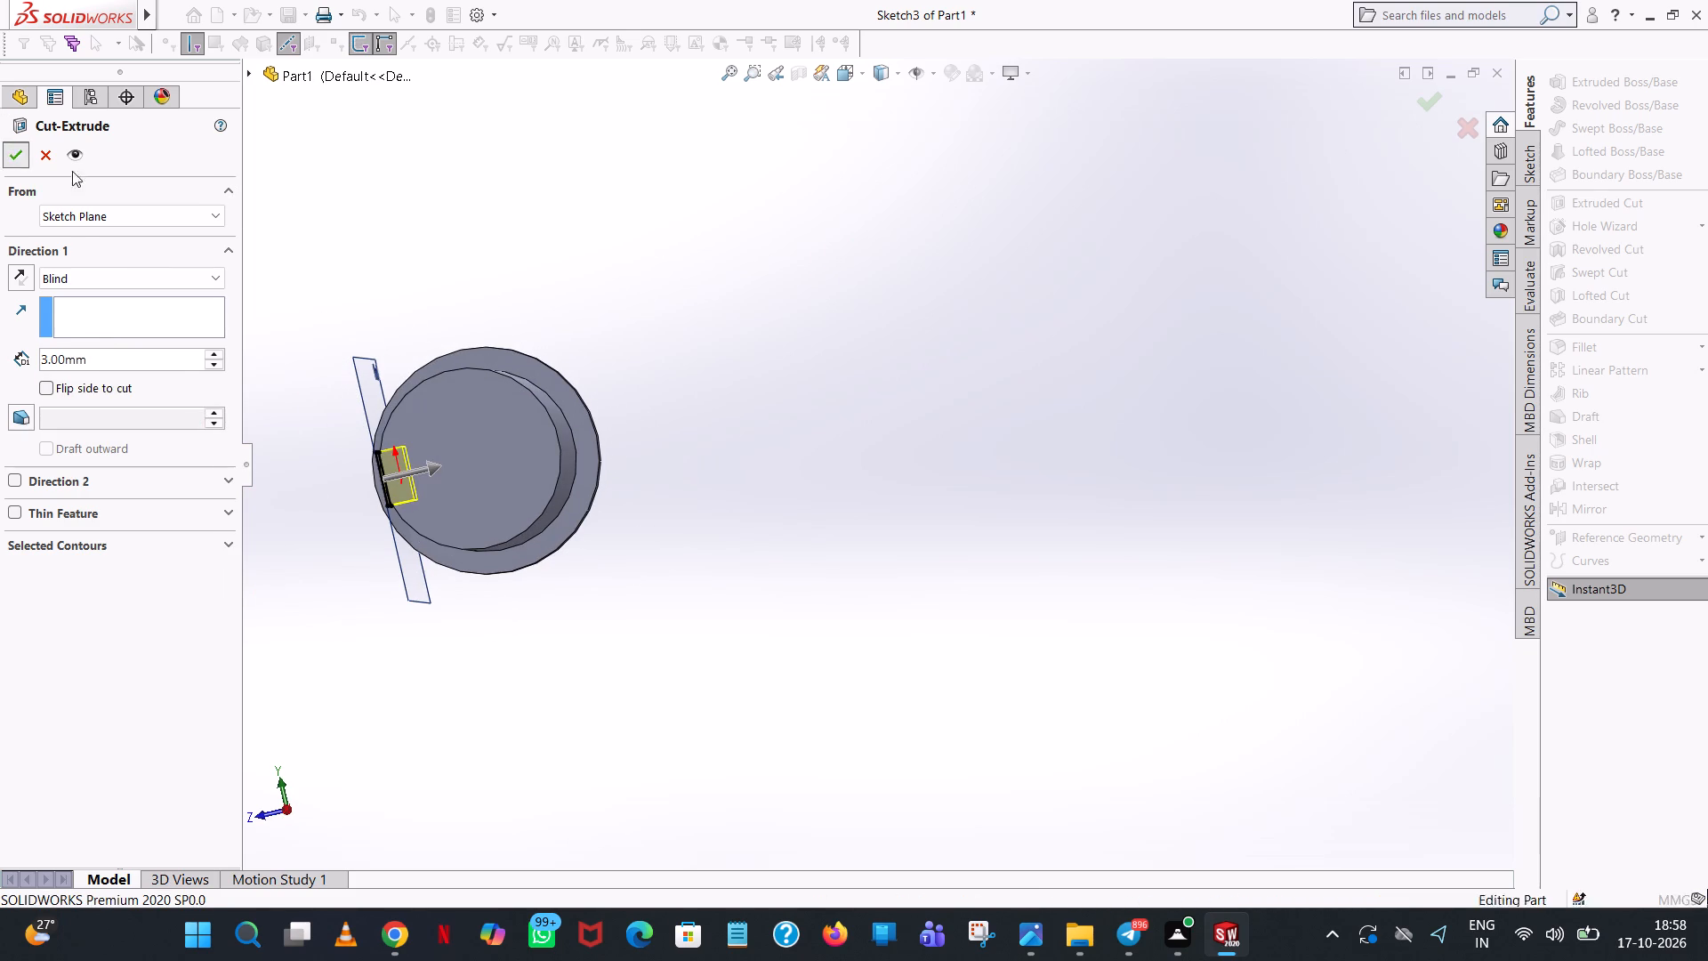
click(554, 286)
Hide the offset reference plane Plane1.
middle_drag(562, 291, 606, 282)
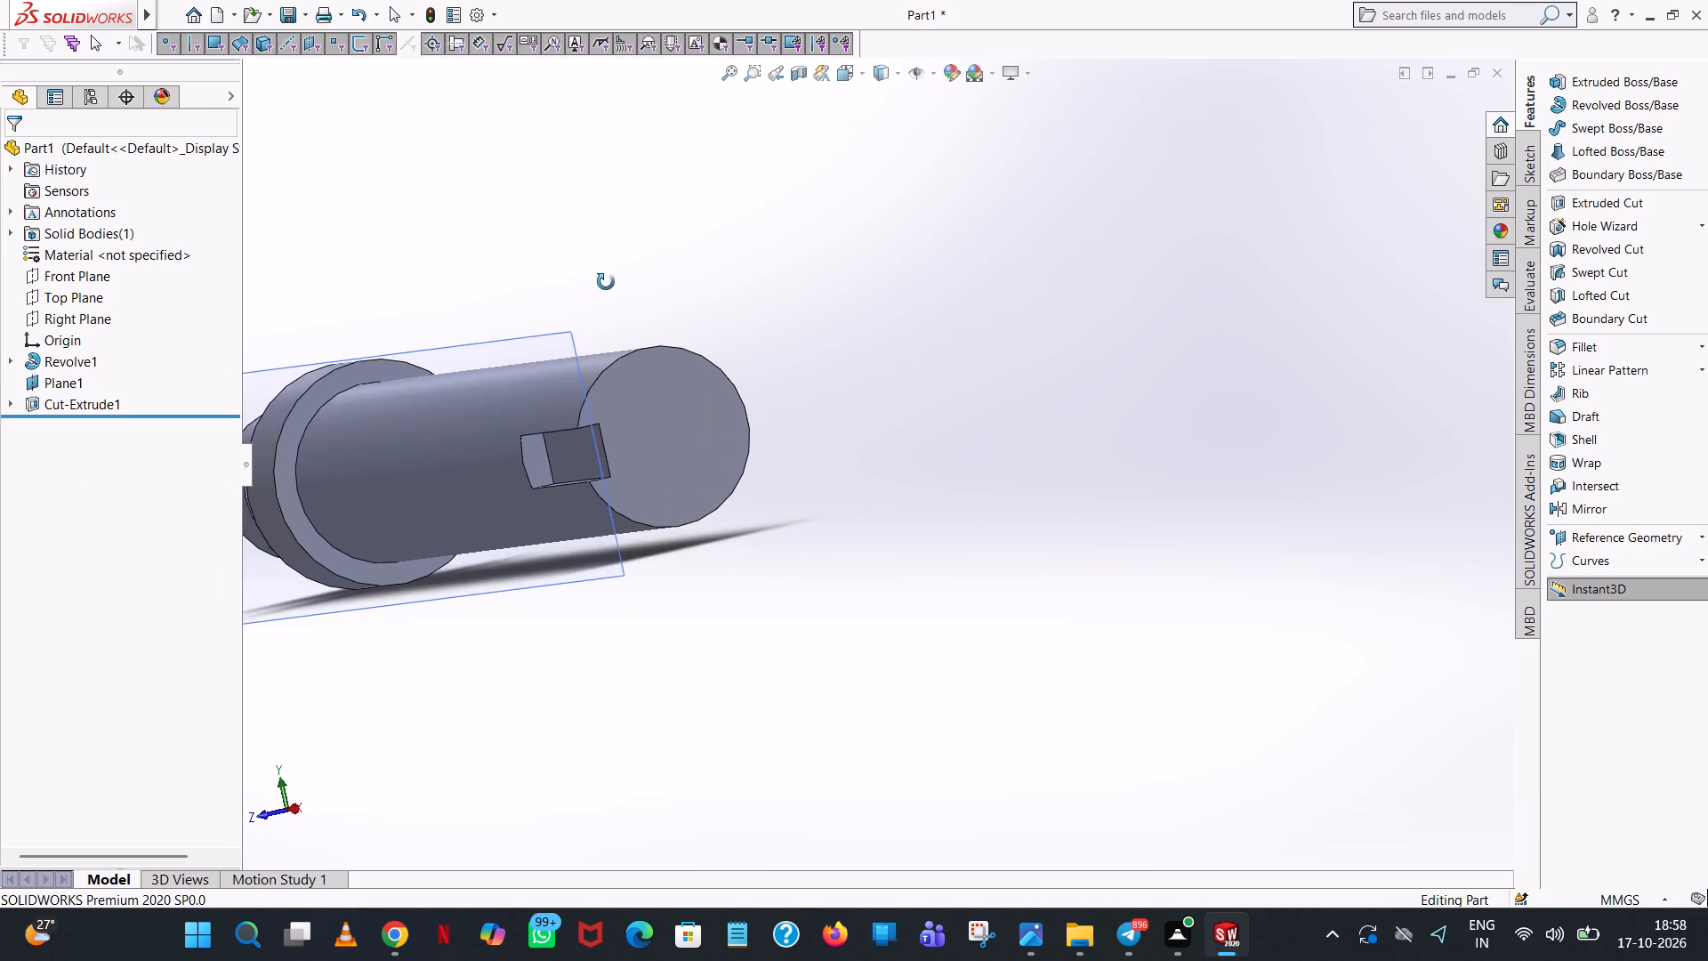
middle_drag(606, 282, 644, 267)
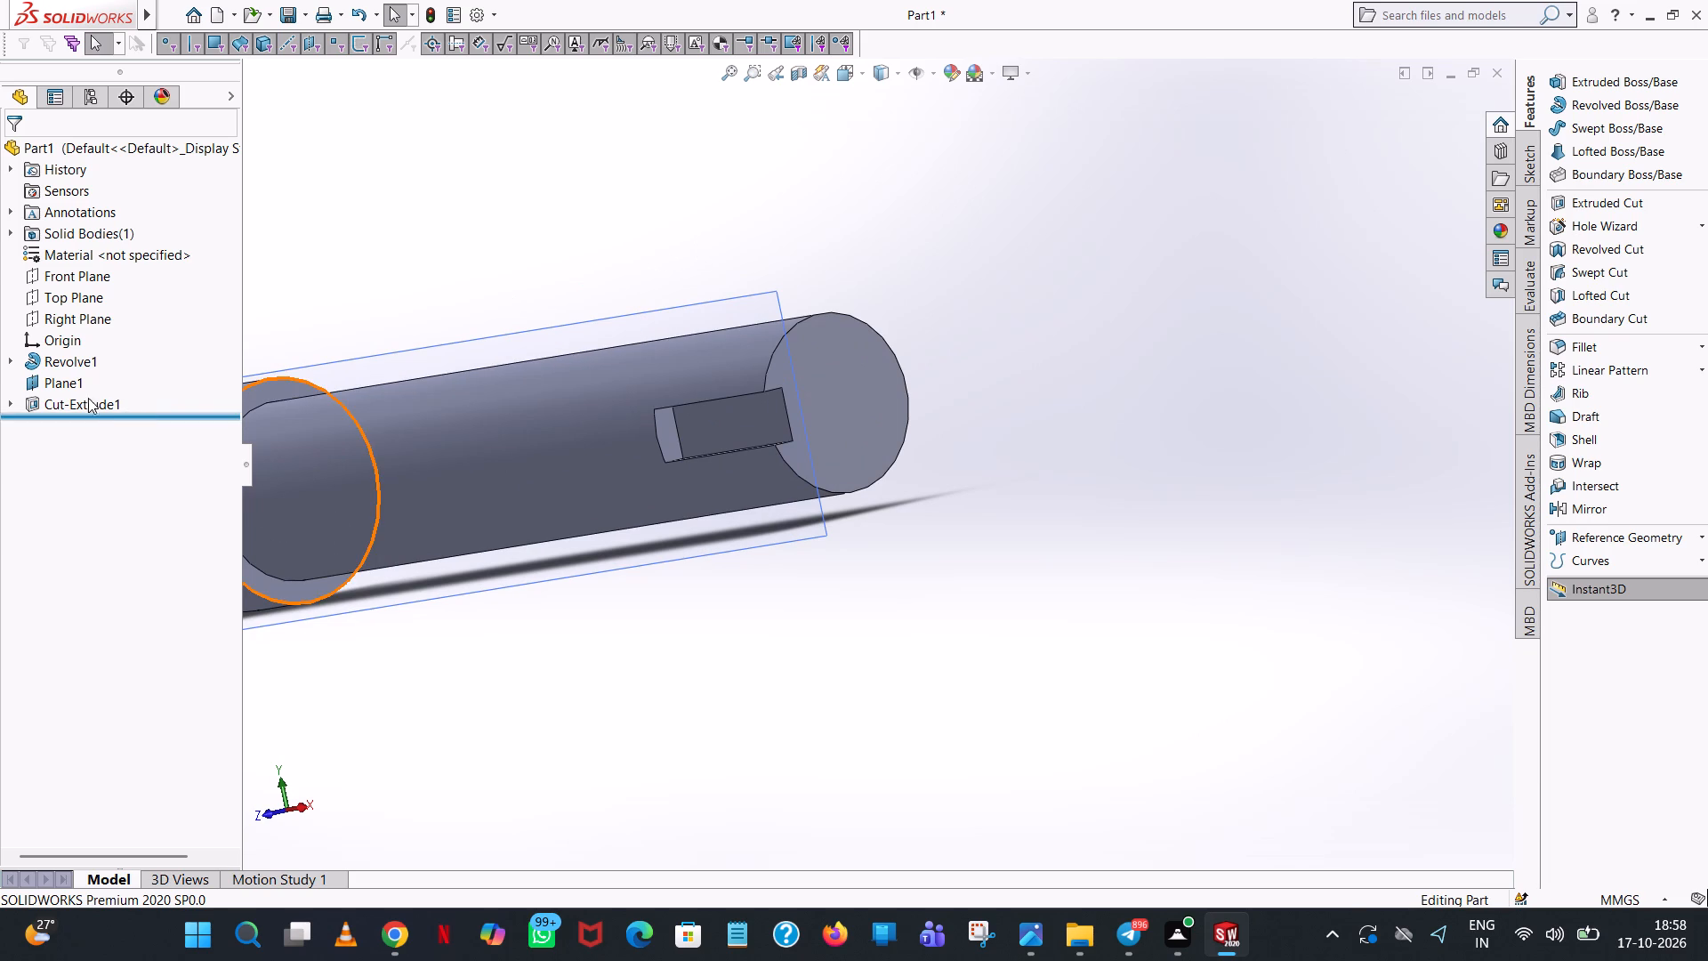
click(50, 386)
click(88, 362)
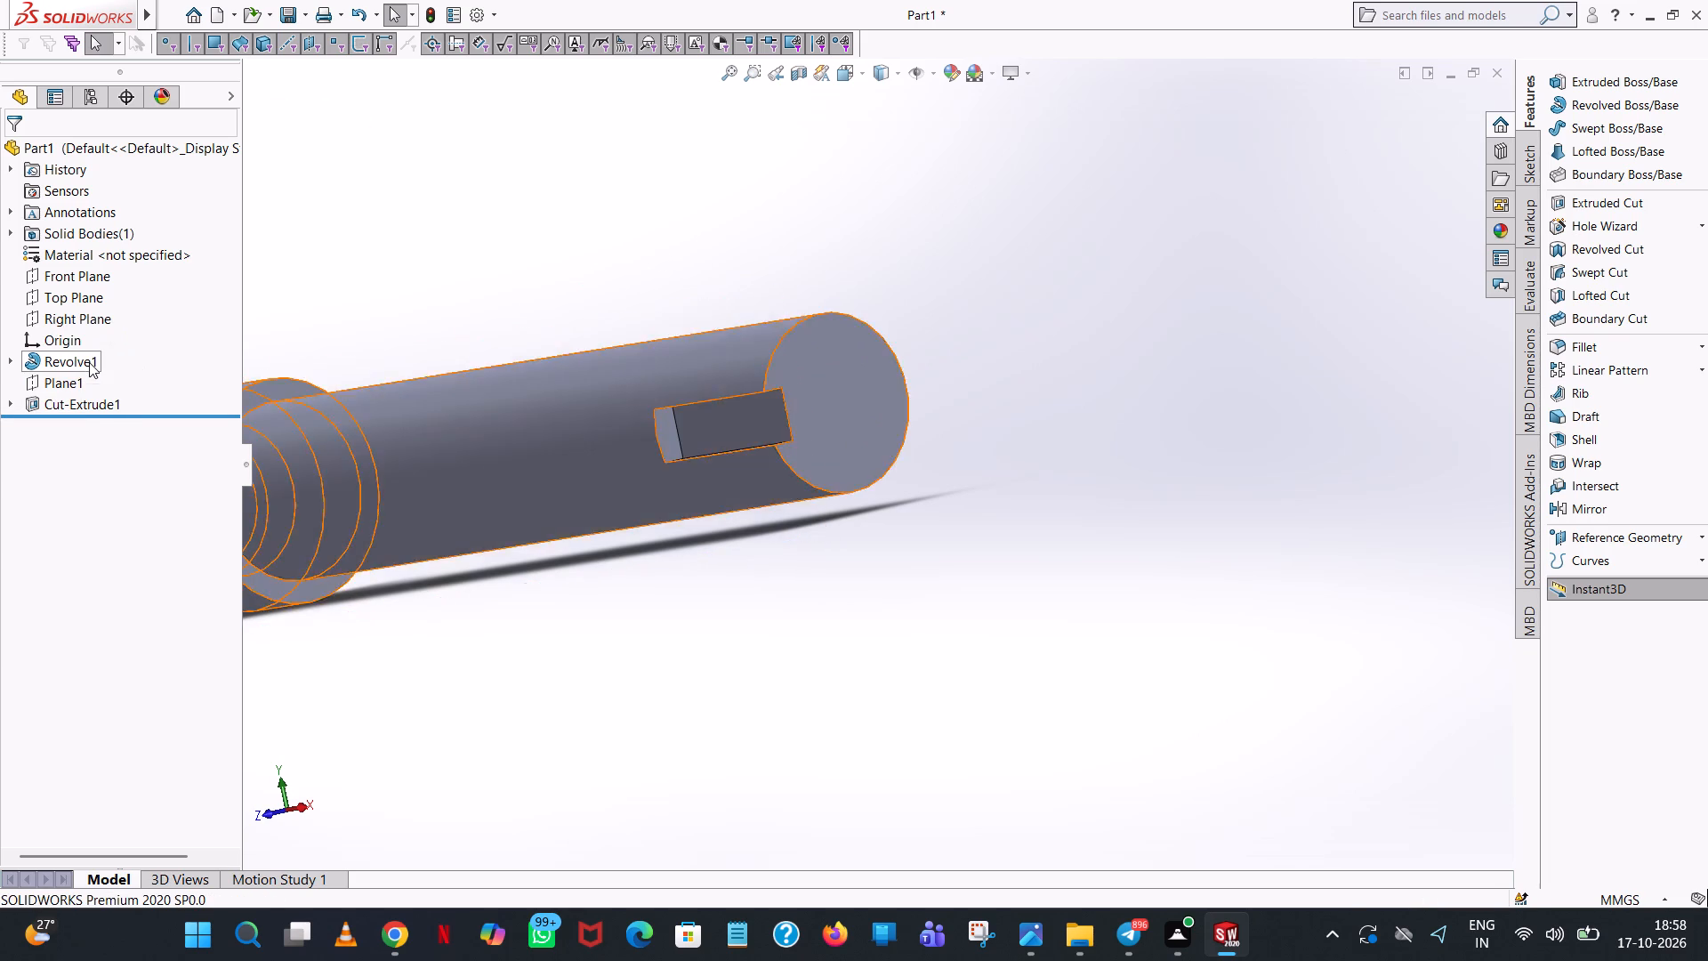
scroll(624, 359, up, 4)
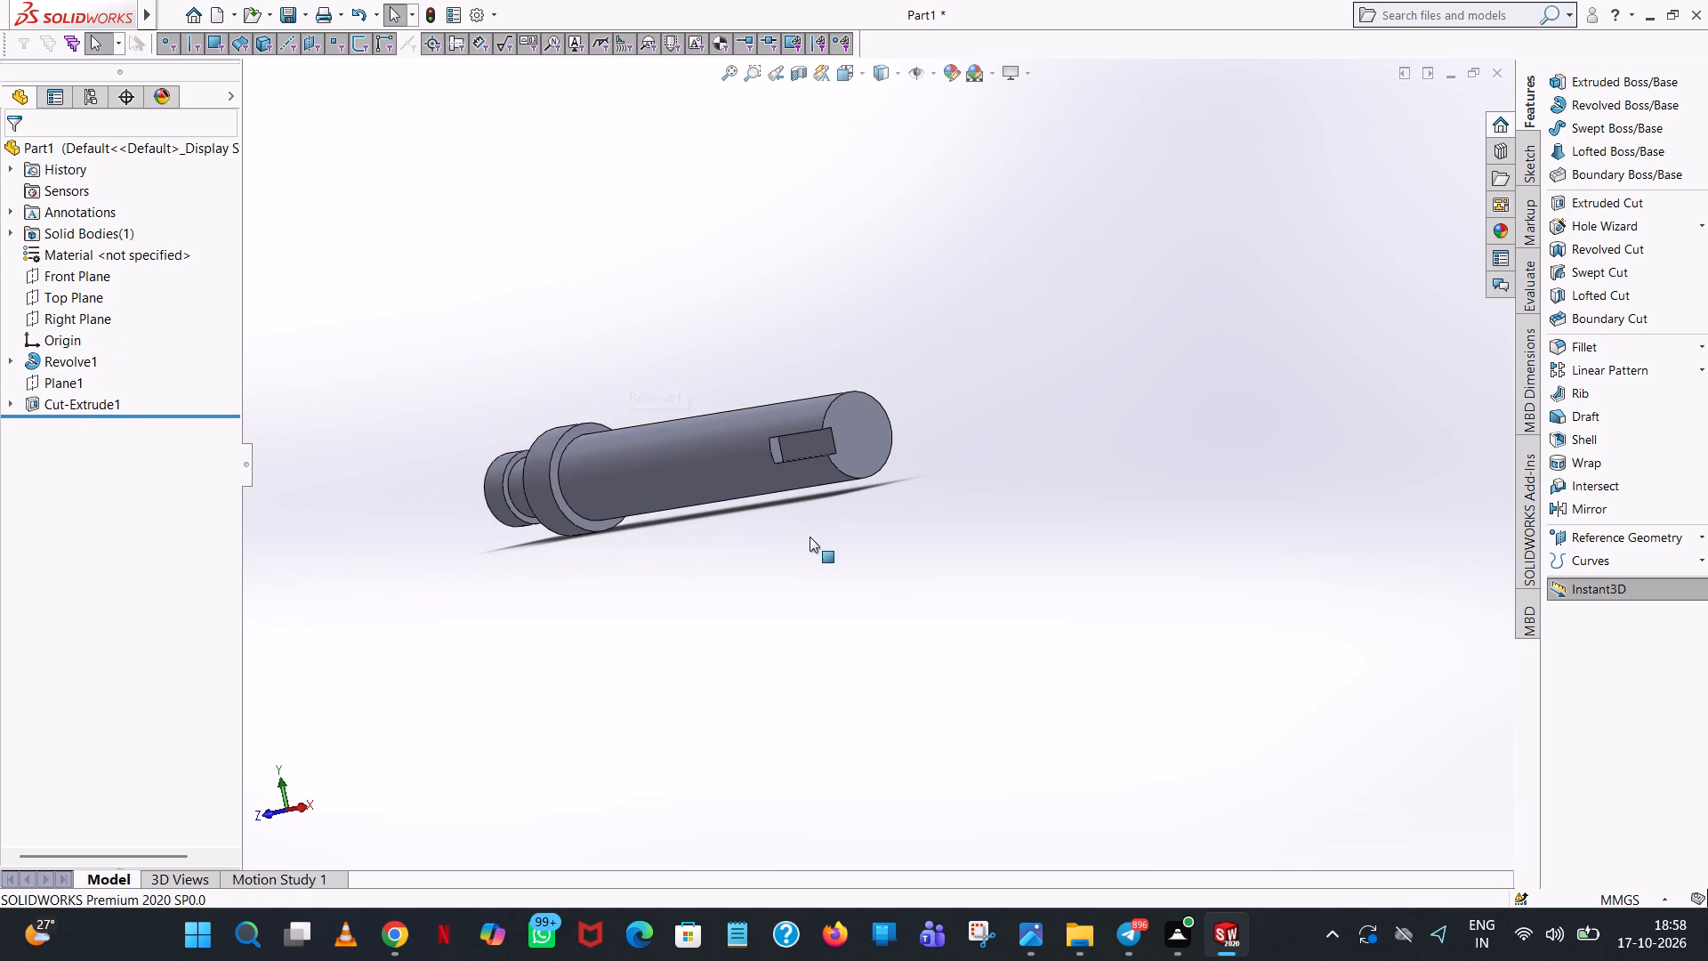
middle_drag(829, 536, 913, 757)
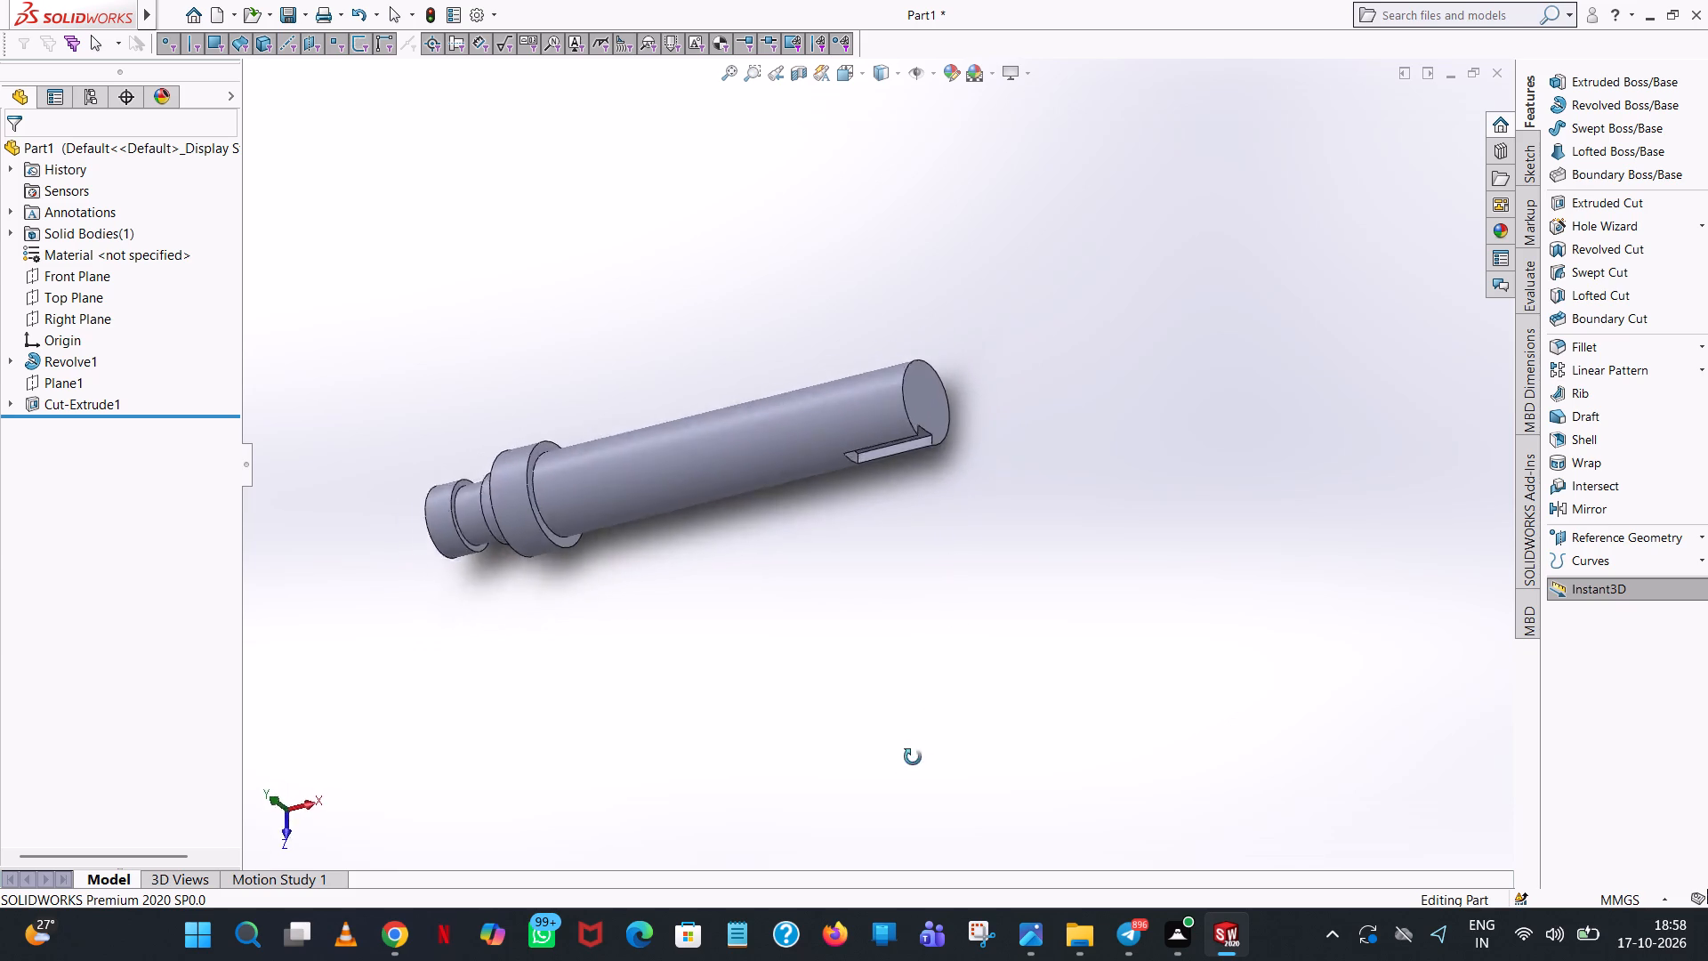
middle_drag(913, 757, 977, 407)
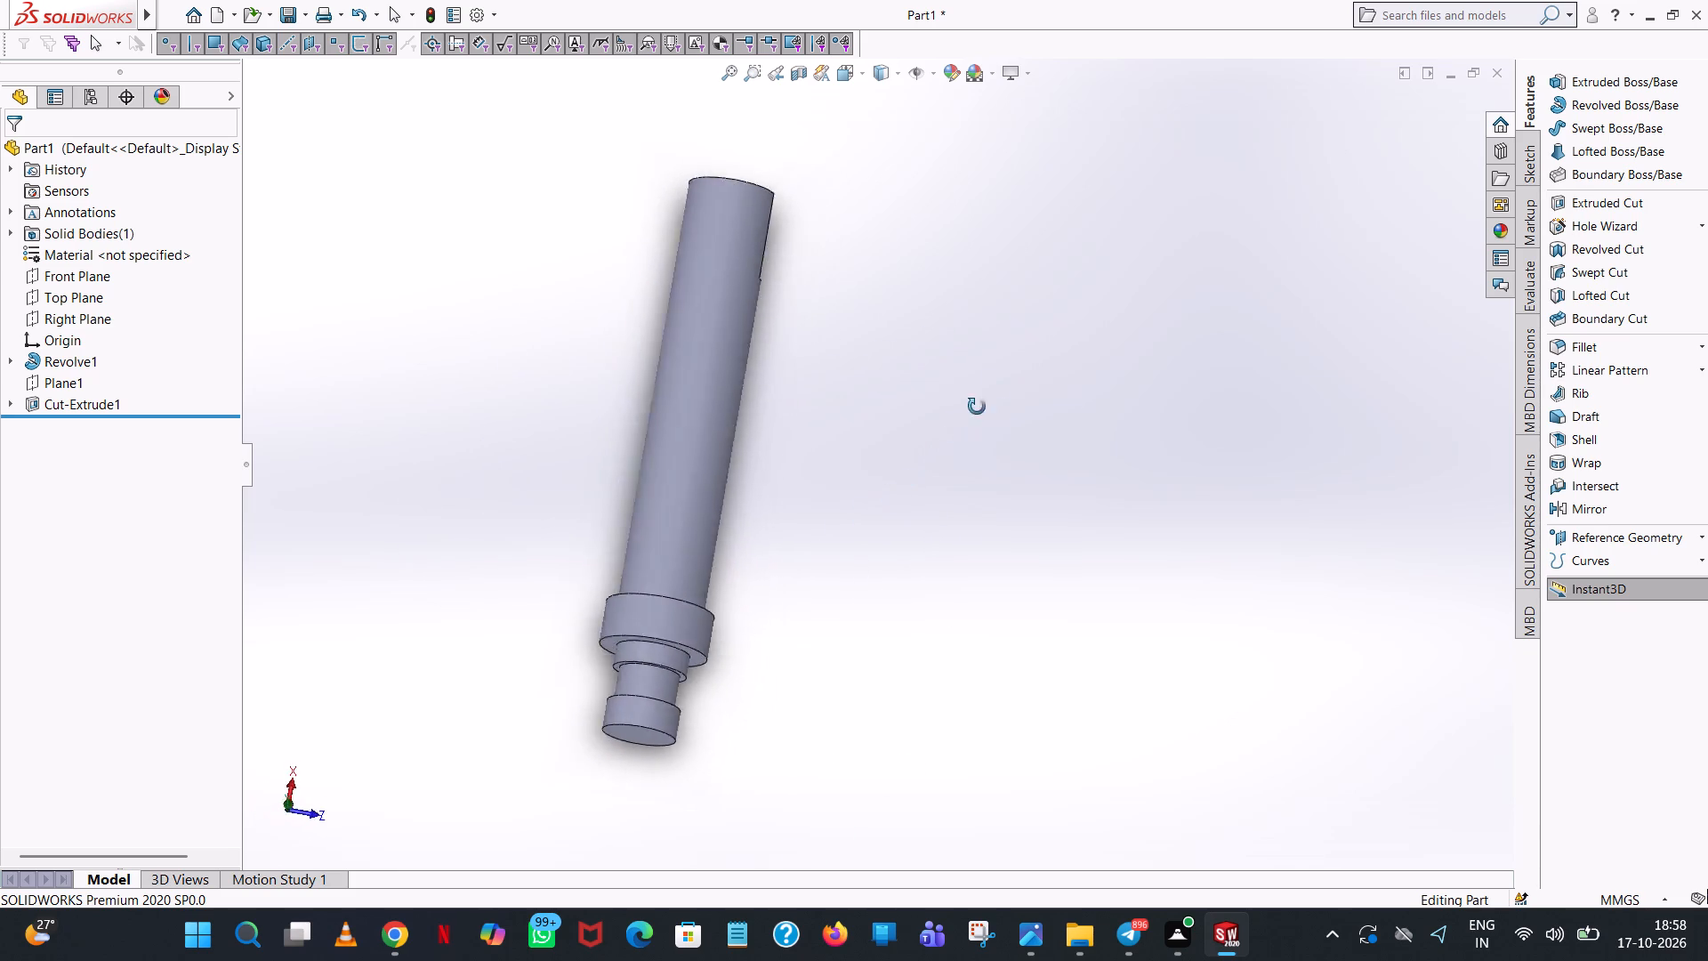
Examine the shaft from several angles, including the keyway at its free end and the stepped end.
middle_drag(977, 407, 1187, 262)
middle_drag(914, 608, 1132, 327)
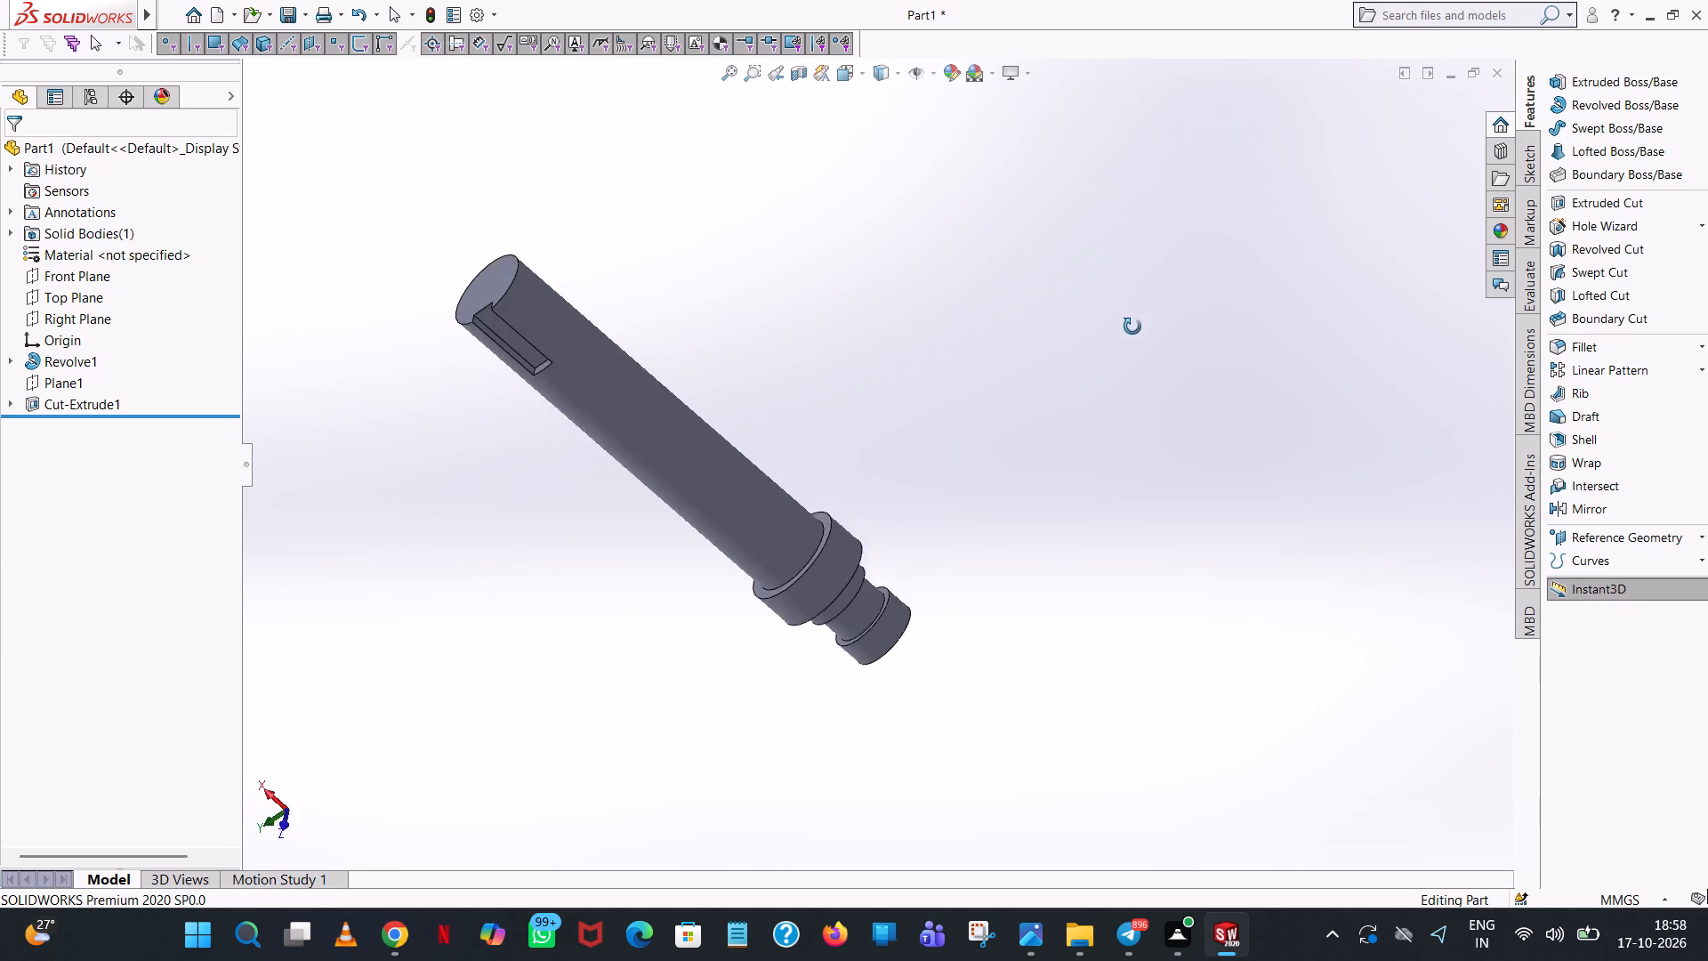
middle_drag(1132, 327, 969, 668)
middle_drag(653, 590, 688, 492)
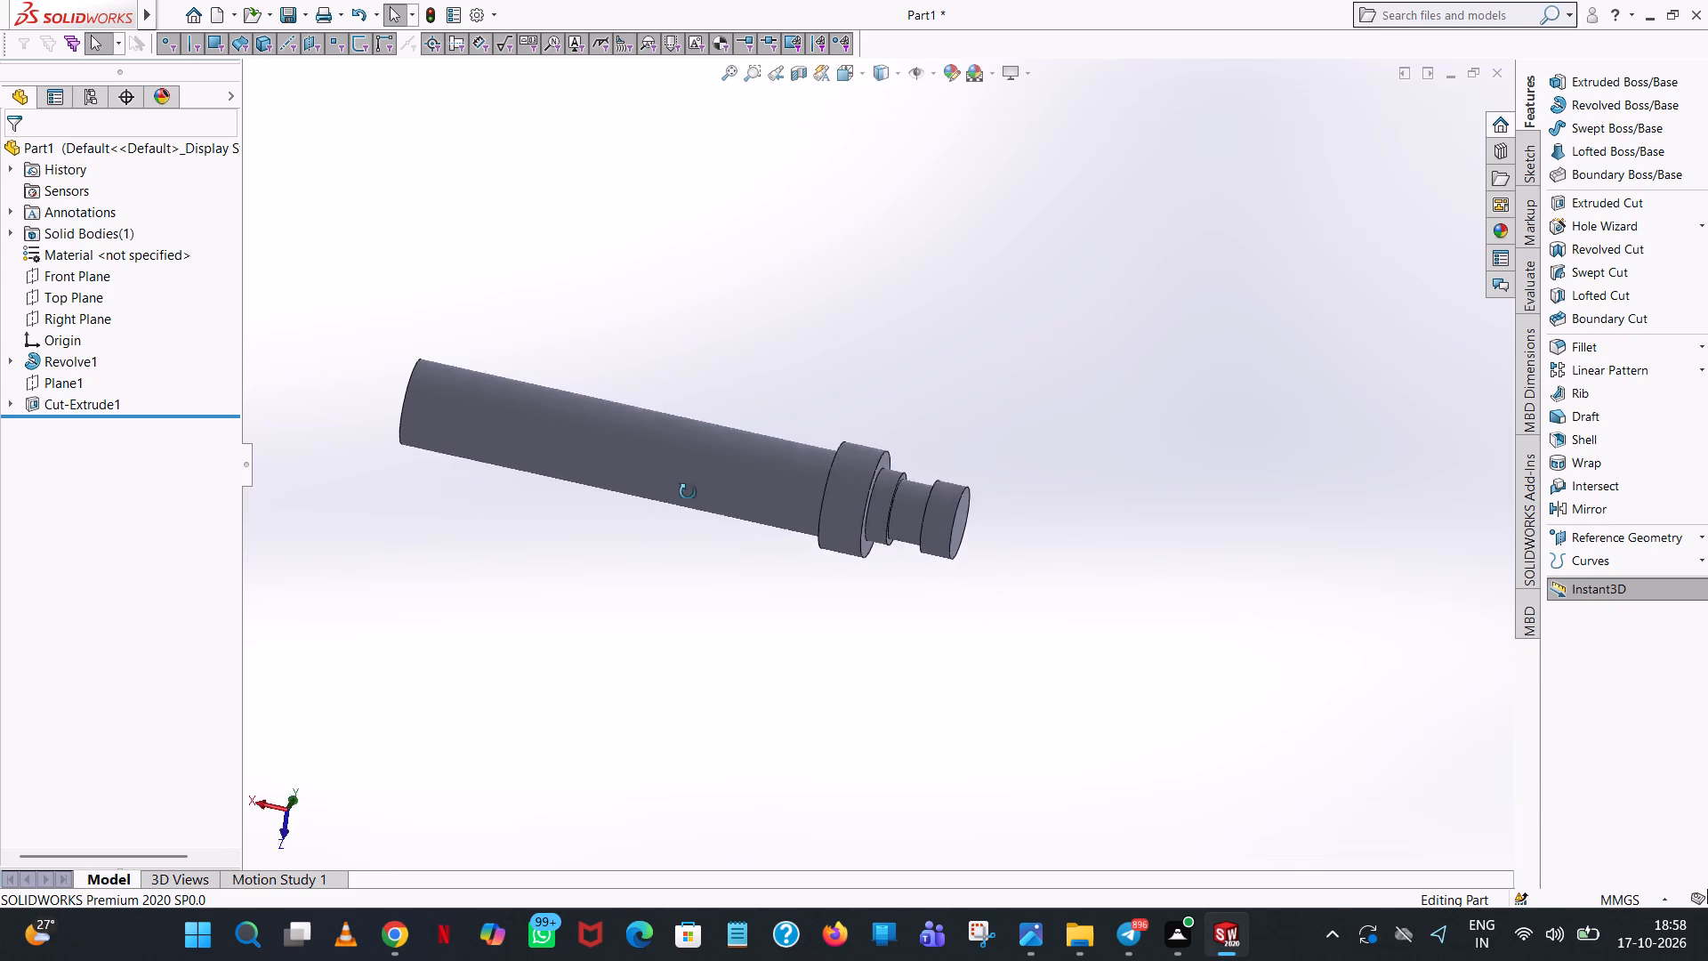
middle_drag(688, 492, 830, 276)
scroll(831, 276, up, 1)
middle_drag(809, 576, 884, 377)
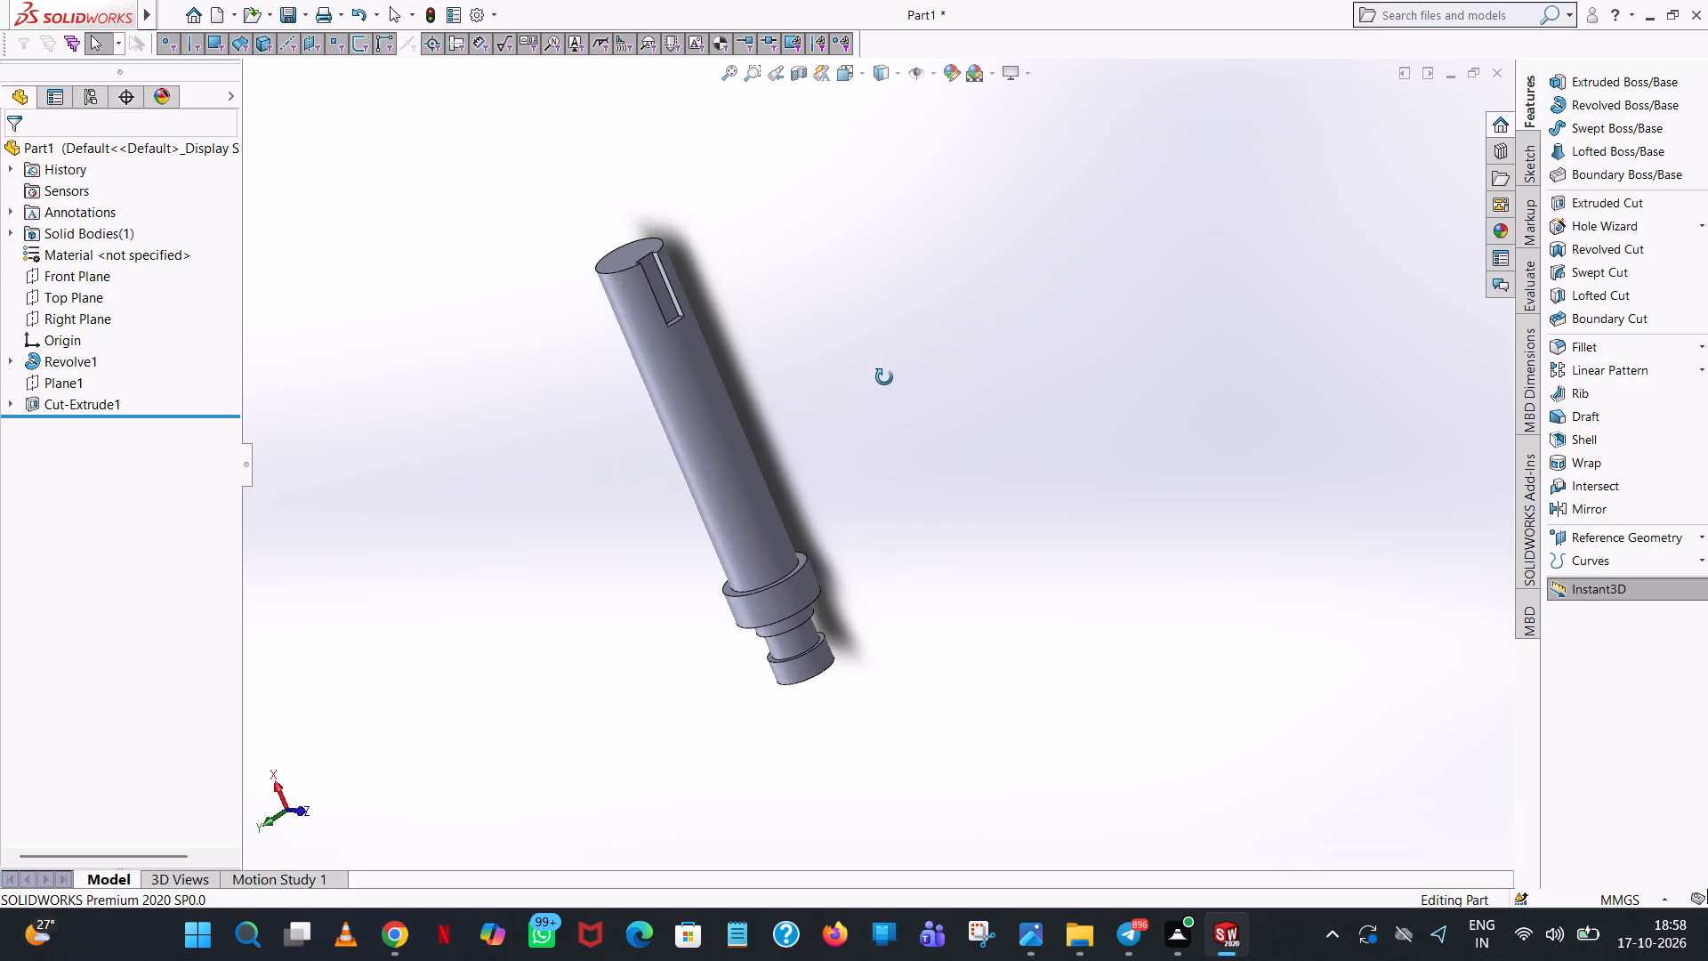
middle_drag(884, 377, 939, 297)
scroll(947, 533, down, 1)
middle_drag(819, 715, 915, 358)
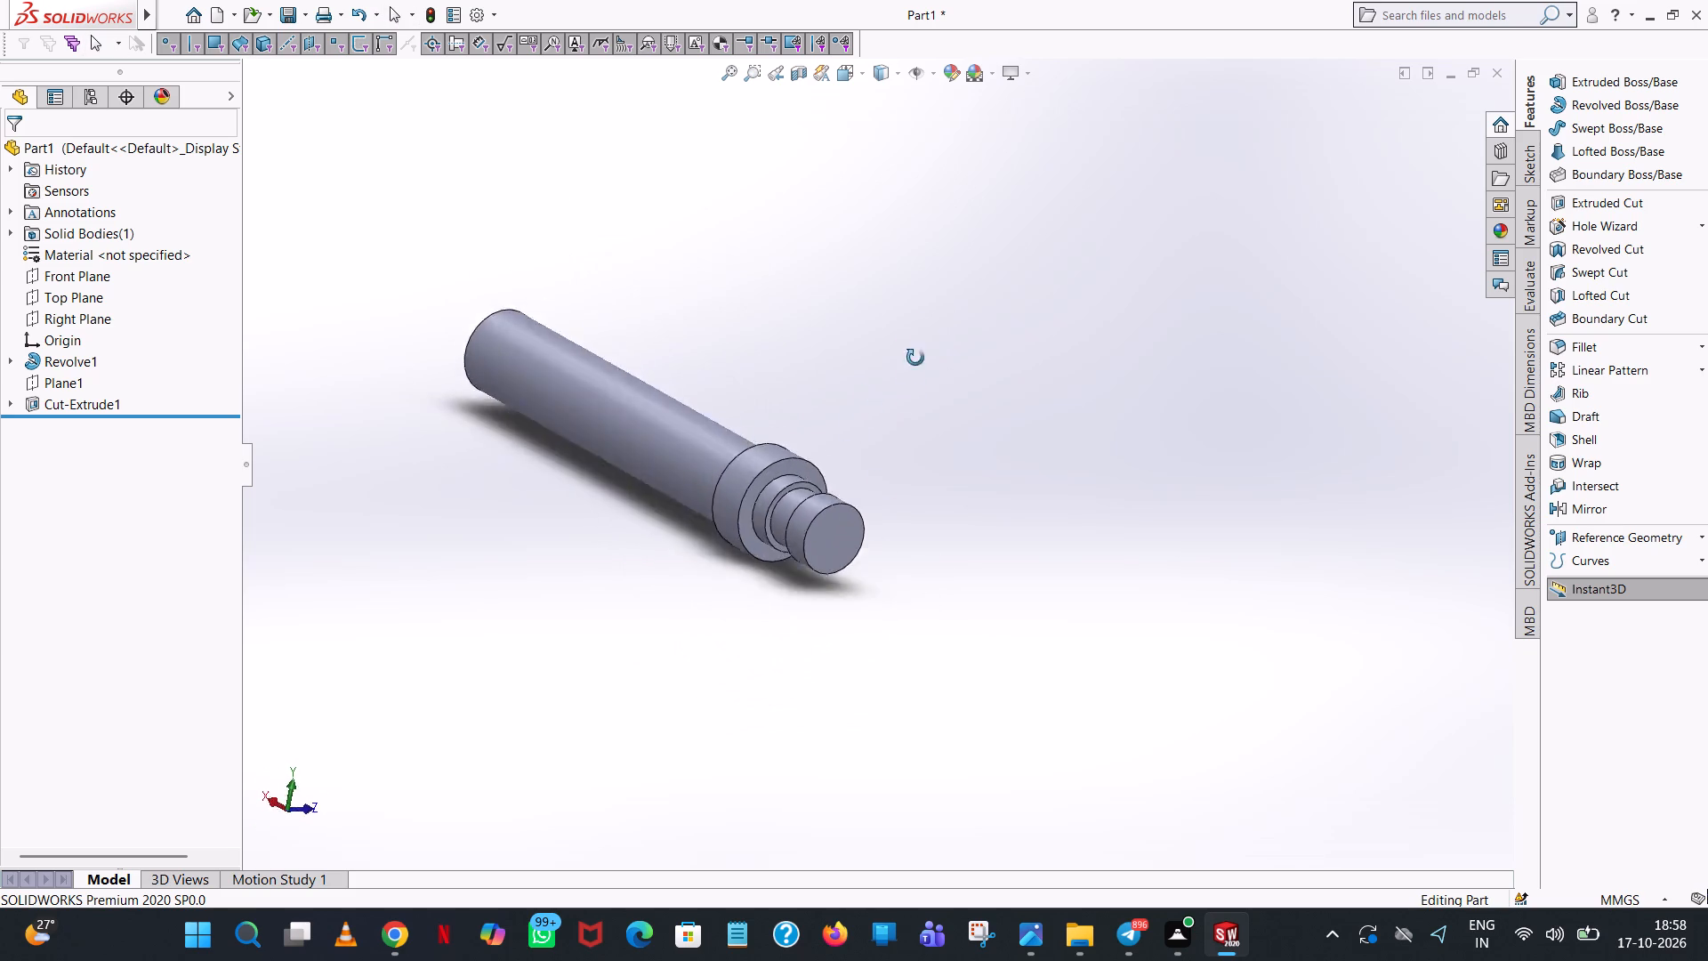
middle_drag(915, 358, 955, 281)
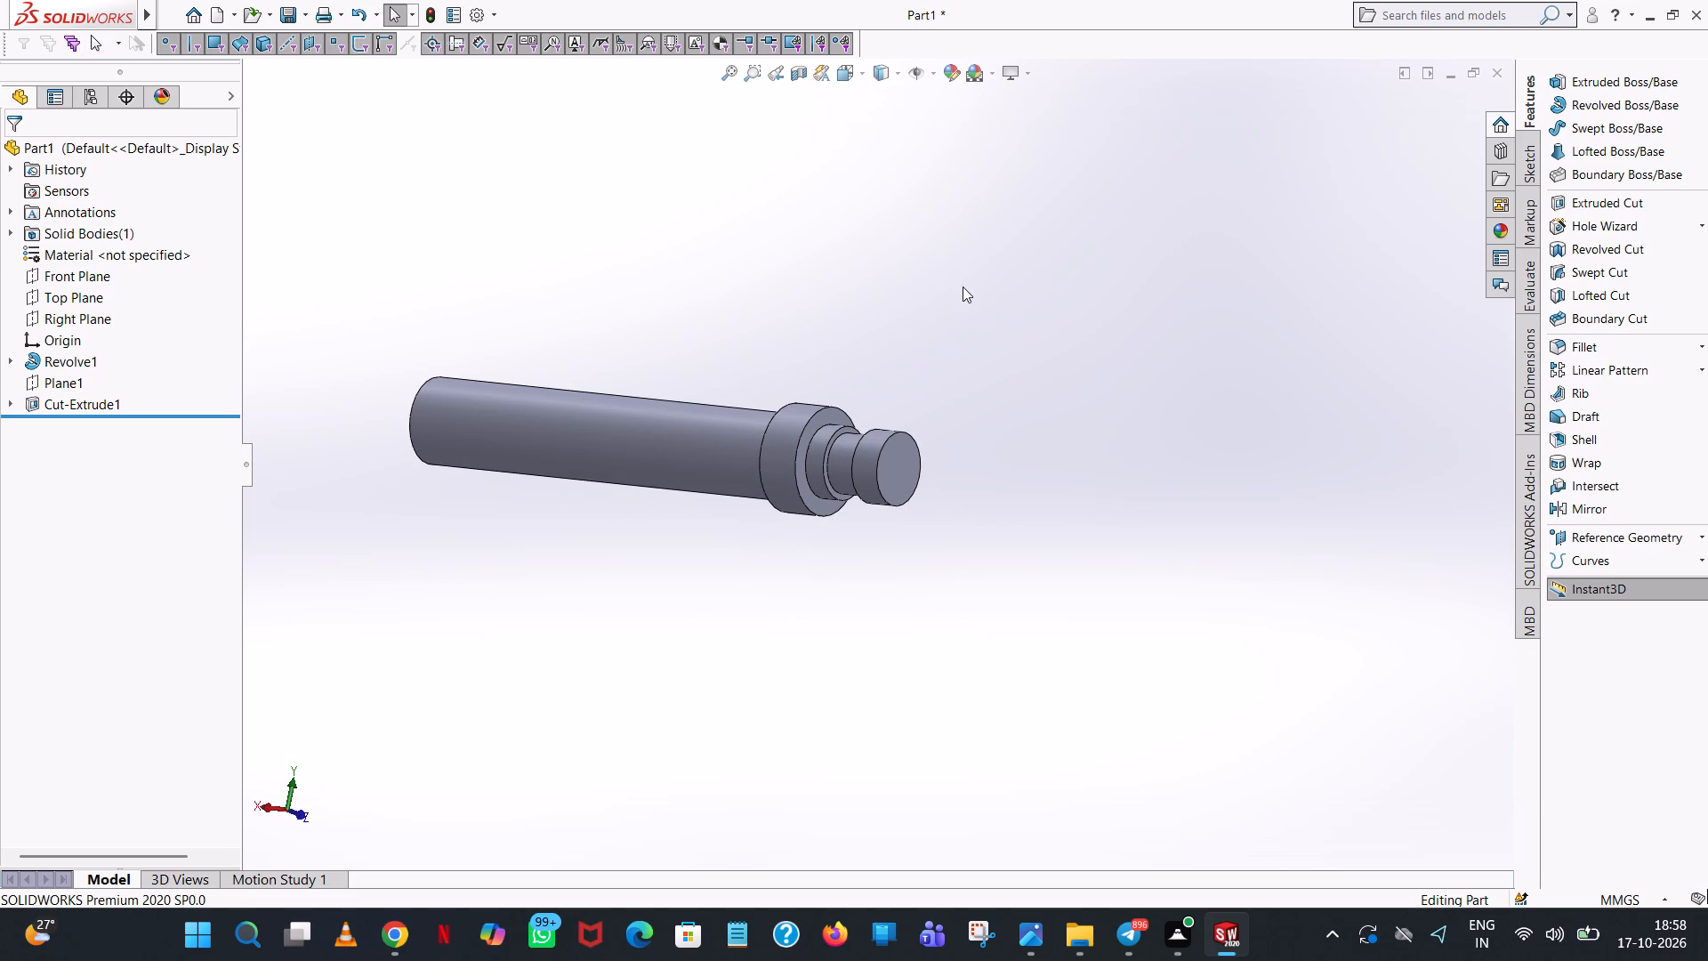
Apply a grey colour from the standard swatches to the shaft's whole solid body.
click(681, 480)
right_click(681, 480)
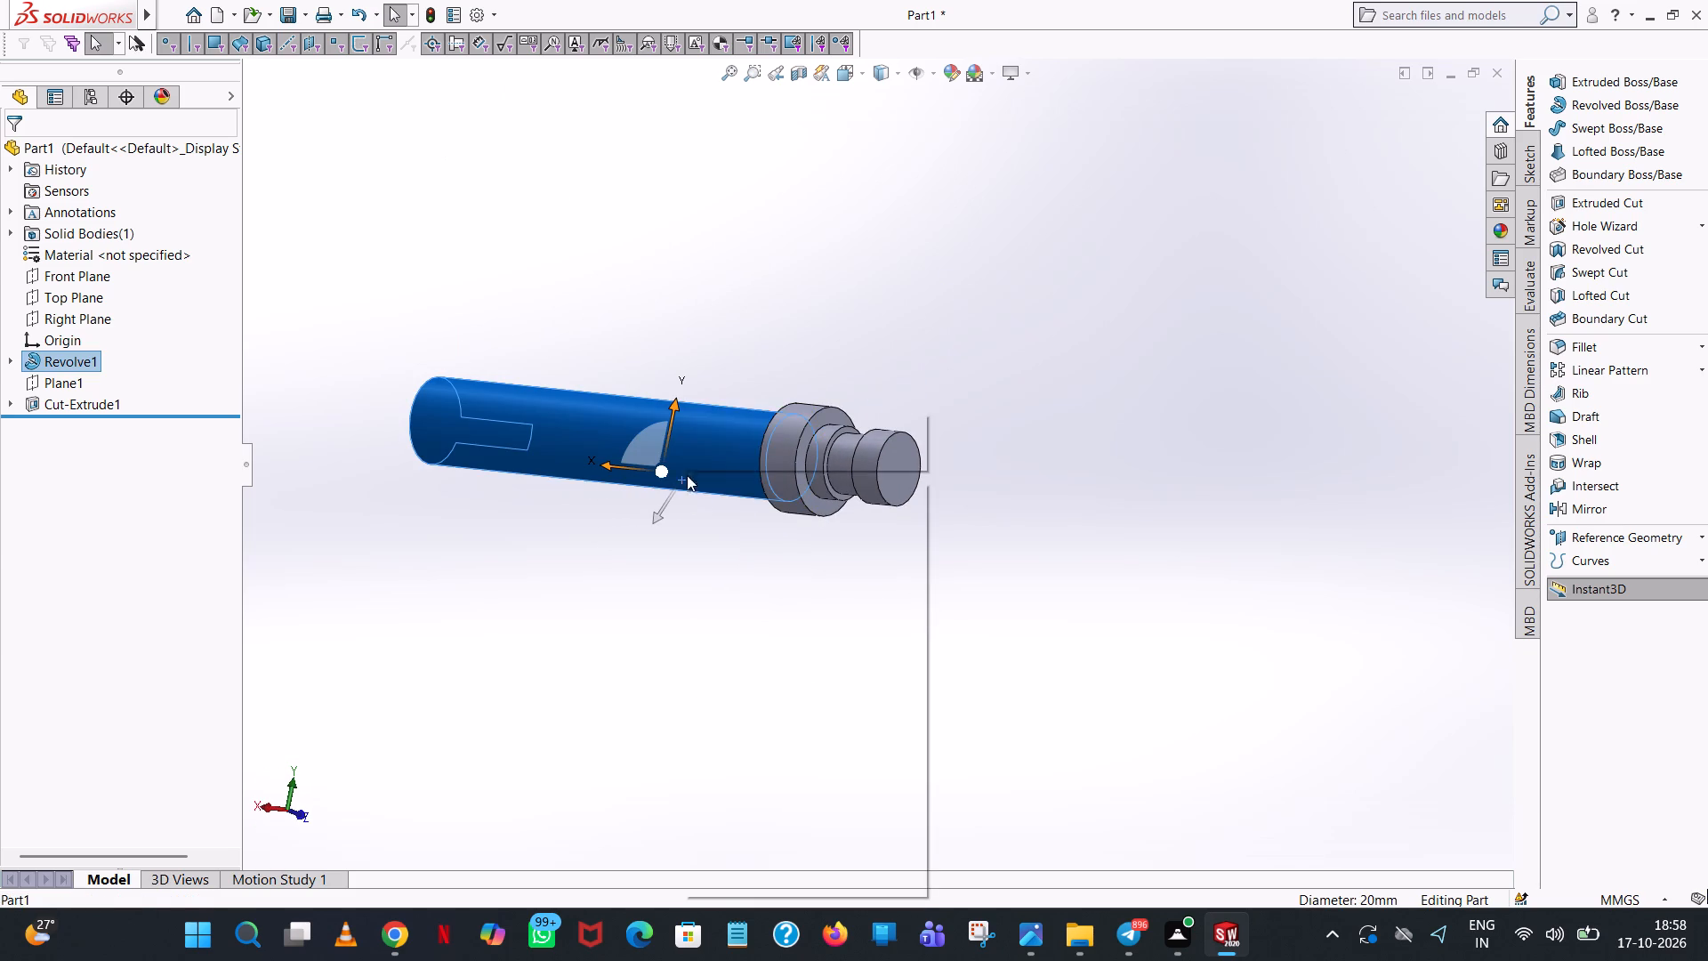
click(826, 427)
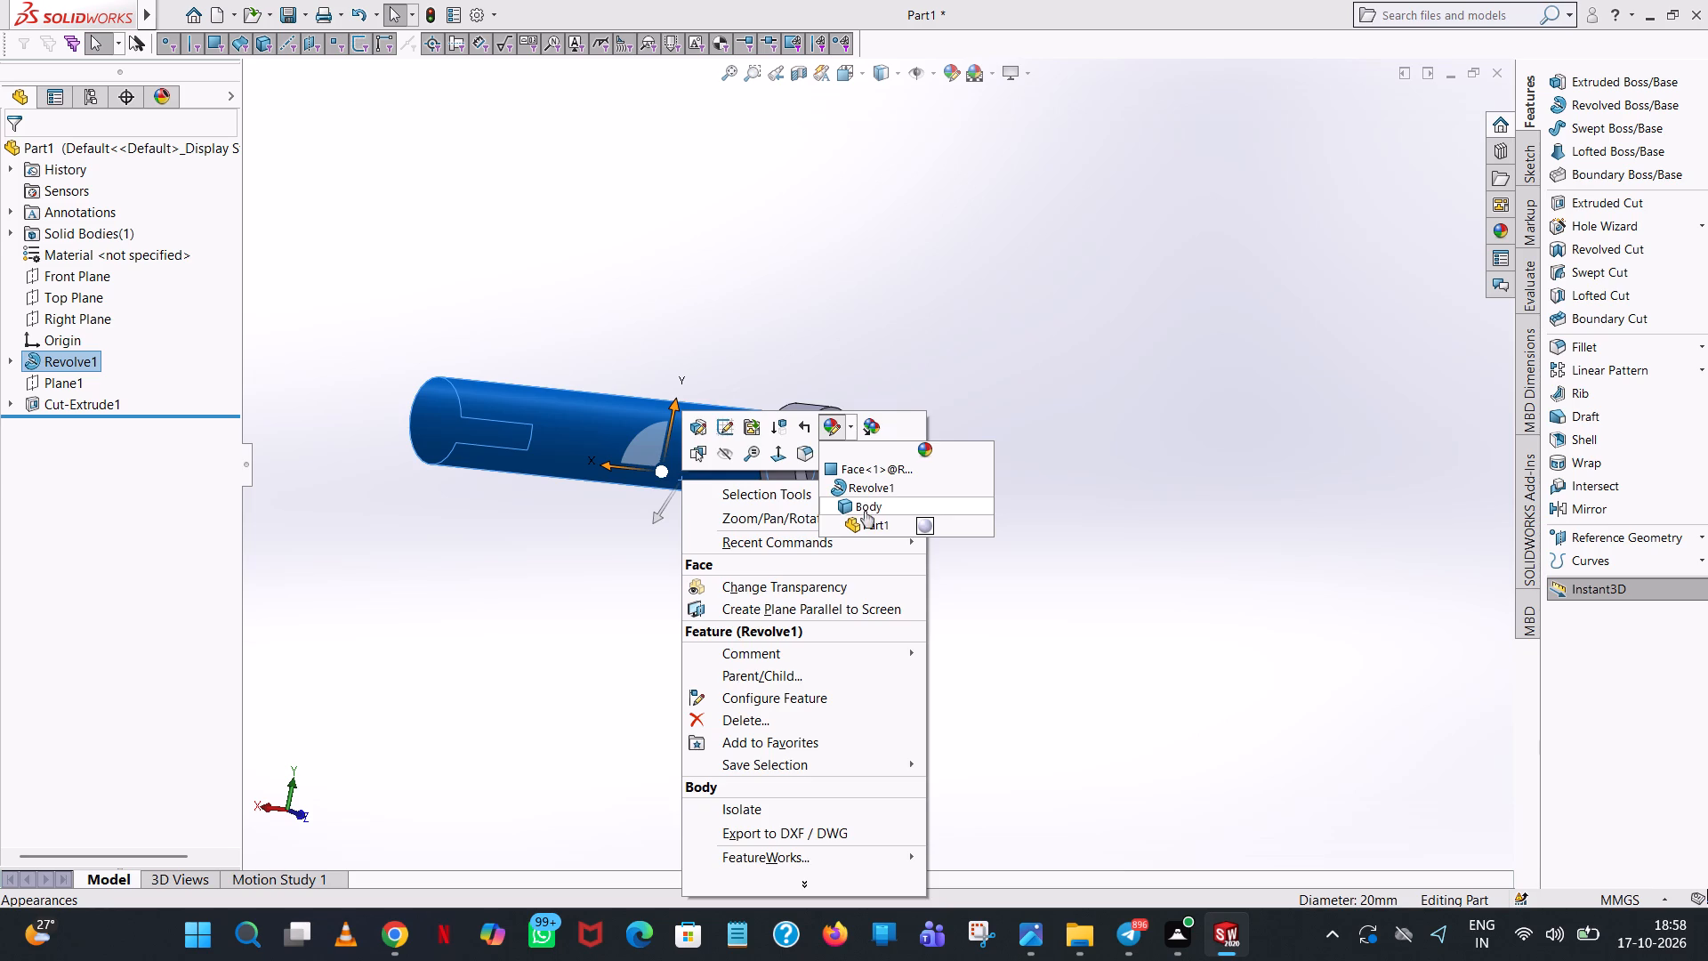
click(865, 511)
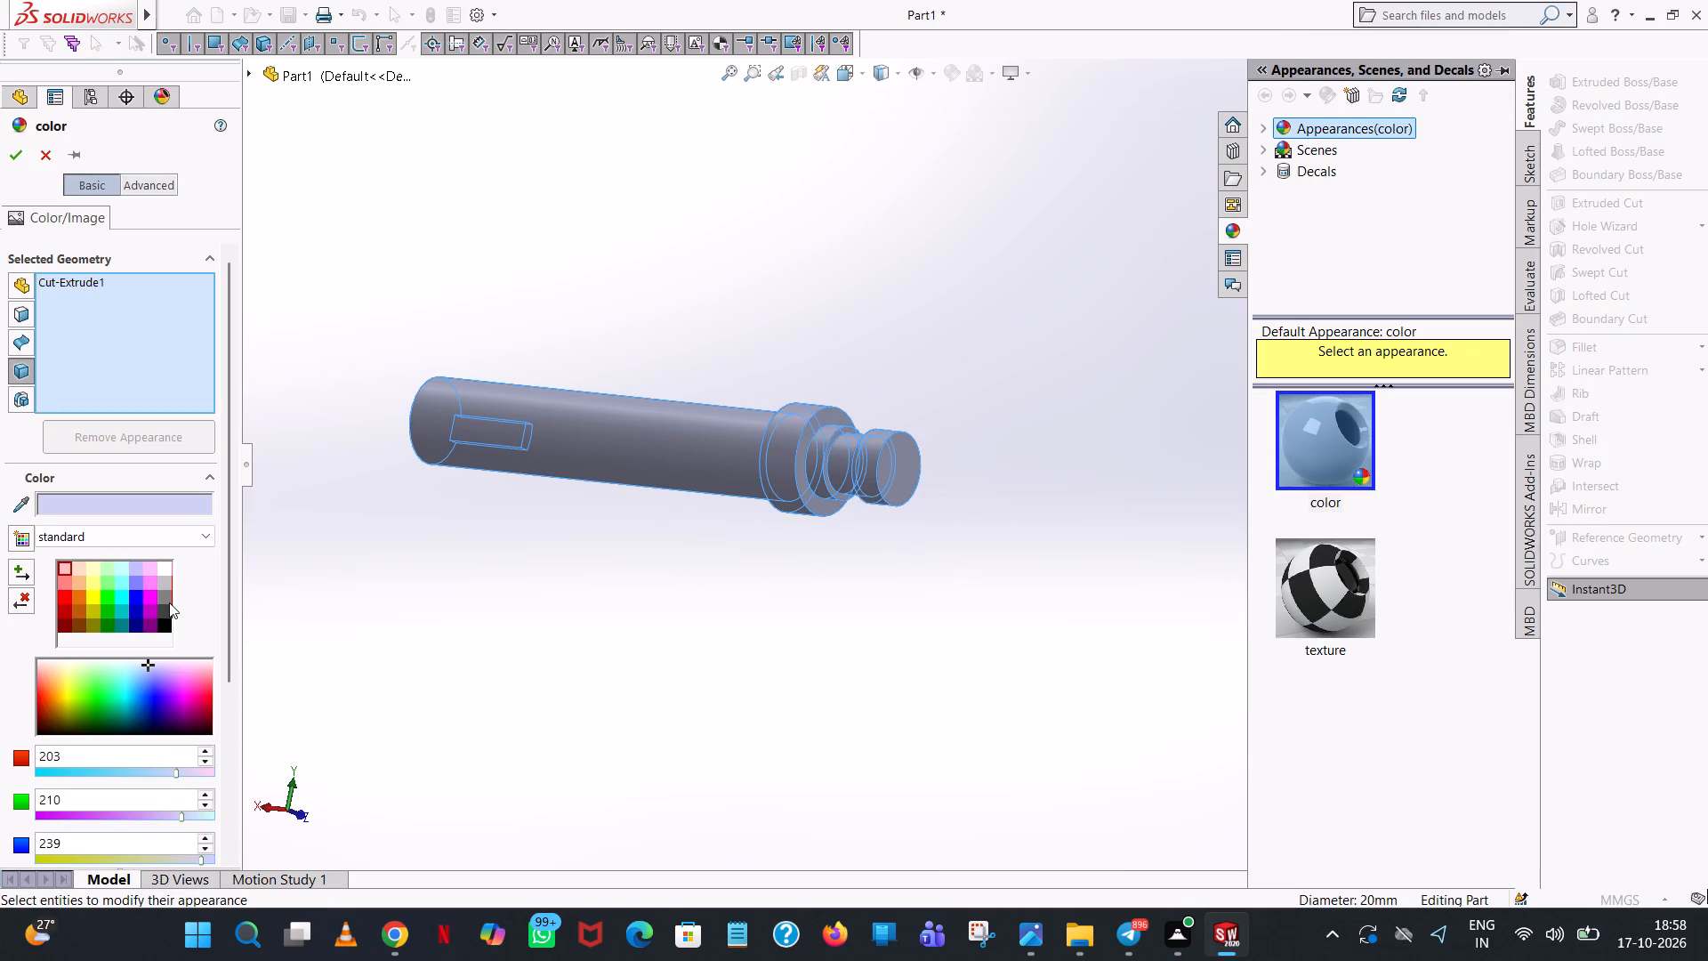
click(169, 602)
click(165, 587)
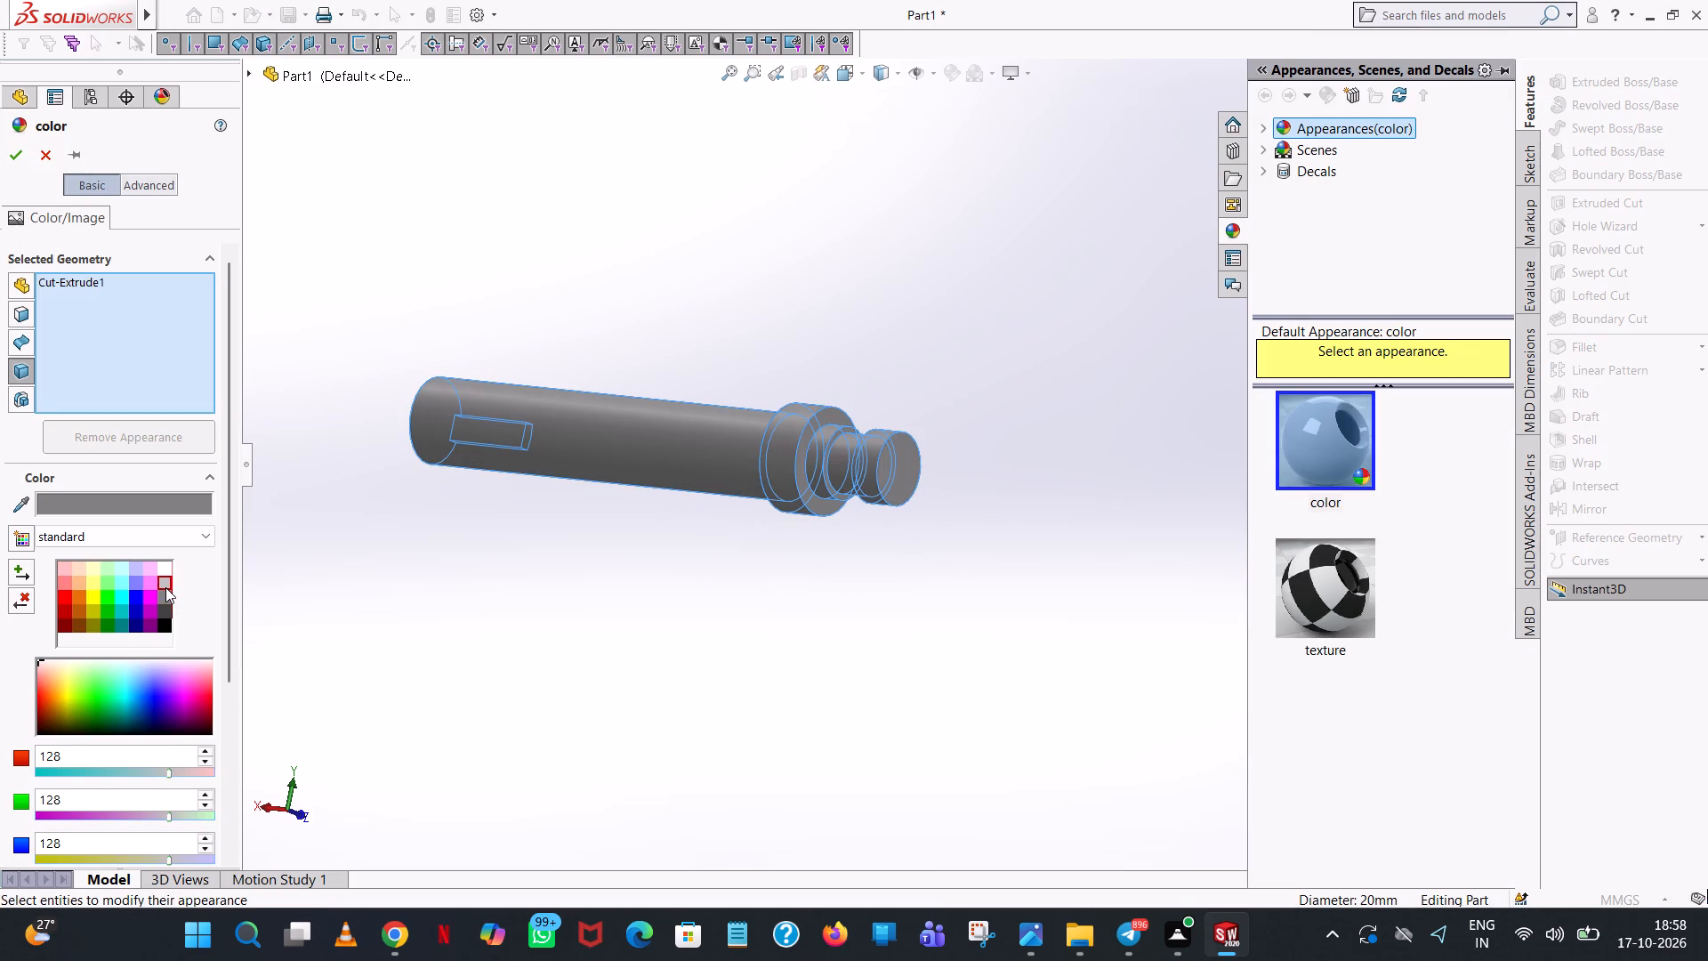
click(8, 162)
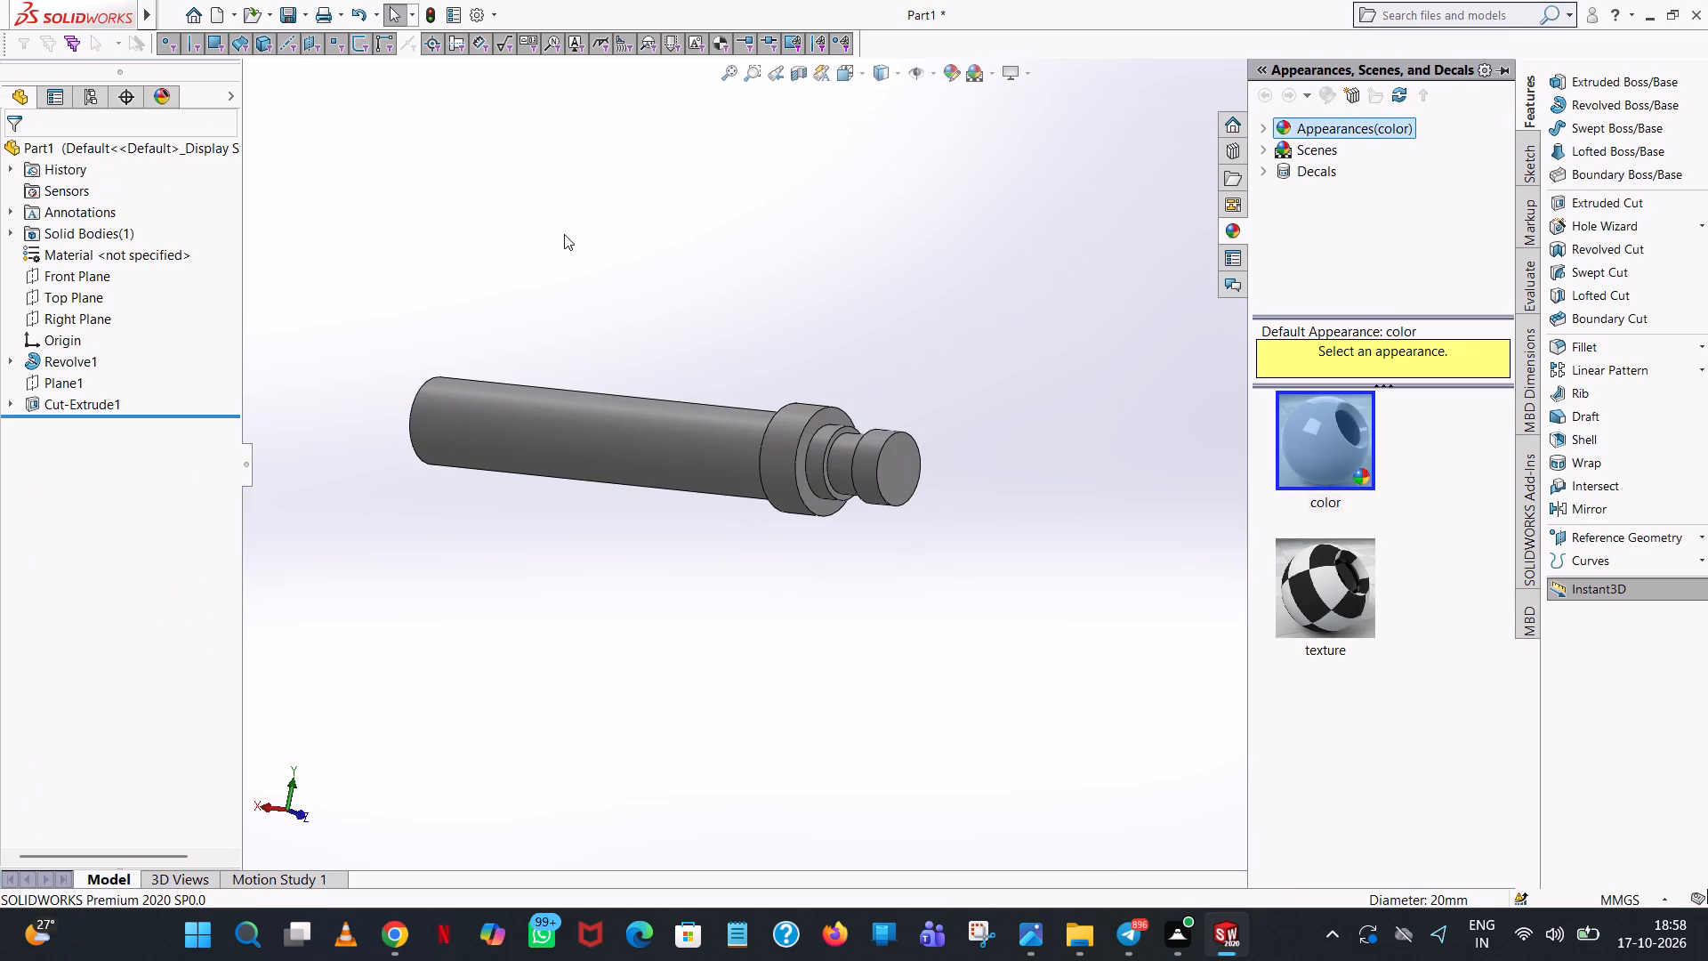
click(565, 234)
Save the part as "shaft" in the universal joint folder inside the assembly folder on drive D.
middle_drag(588, 301, 660, 563)
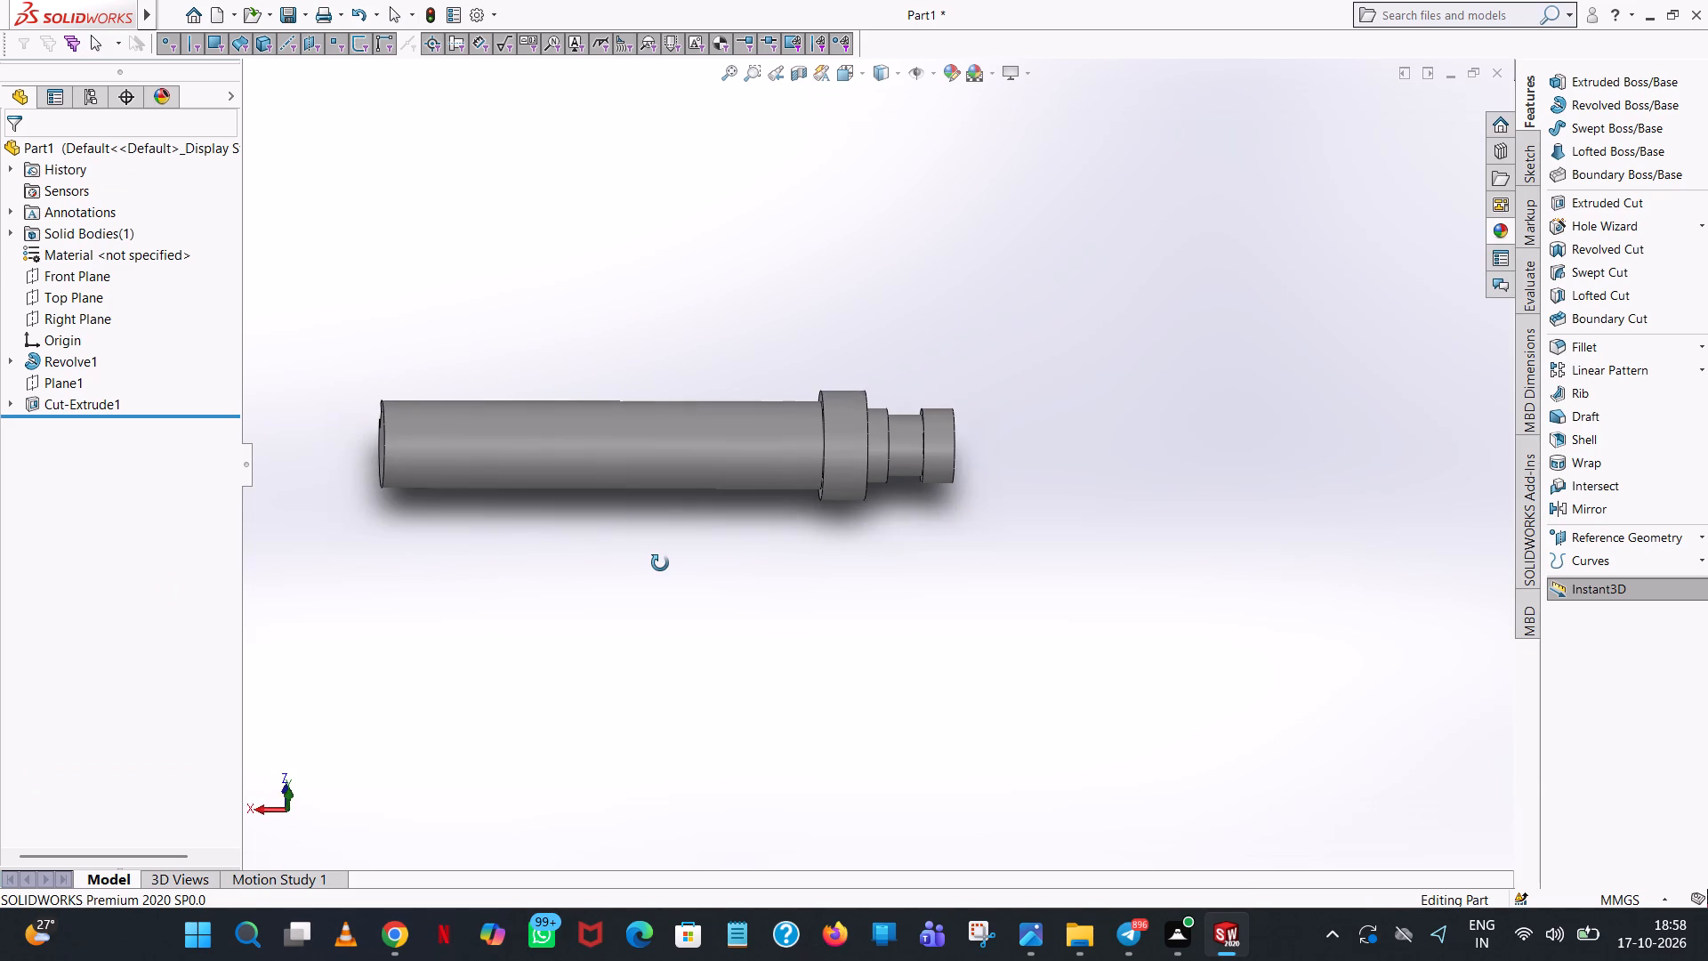
middle_drag(660, 563, 691, 528)
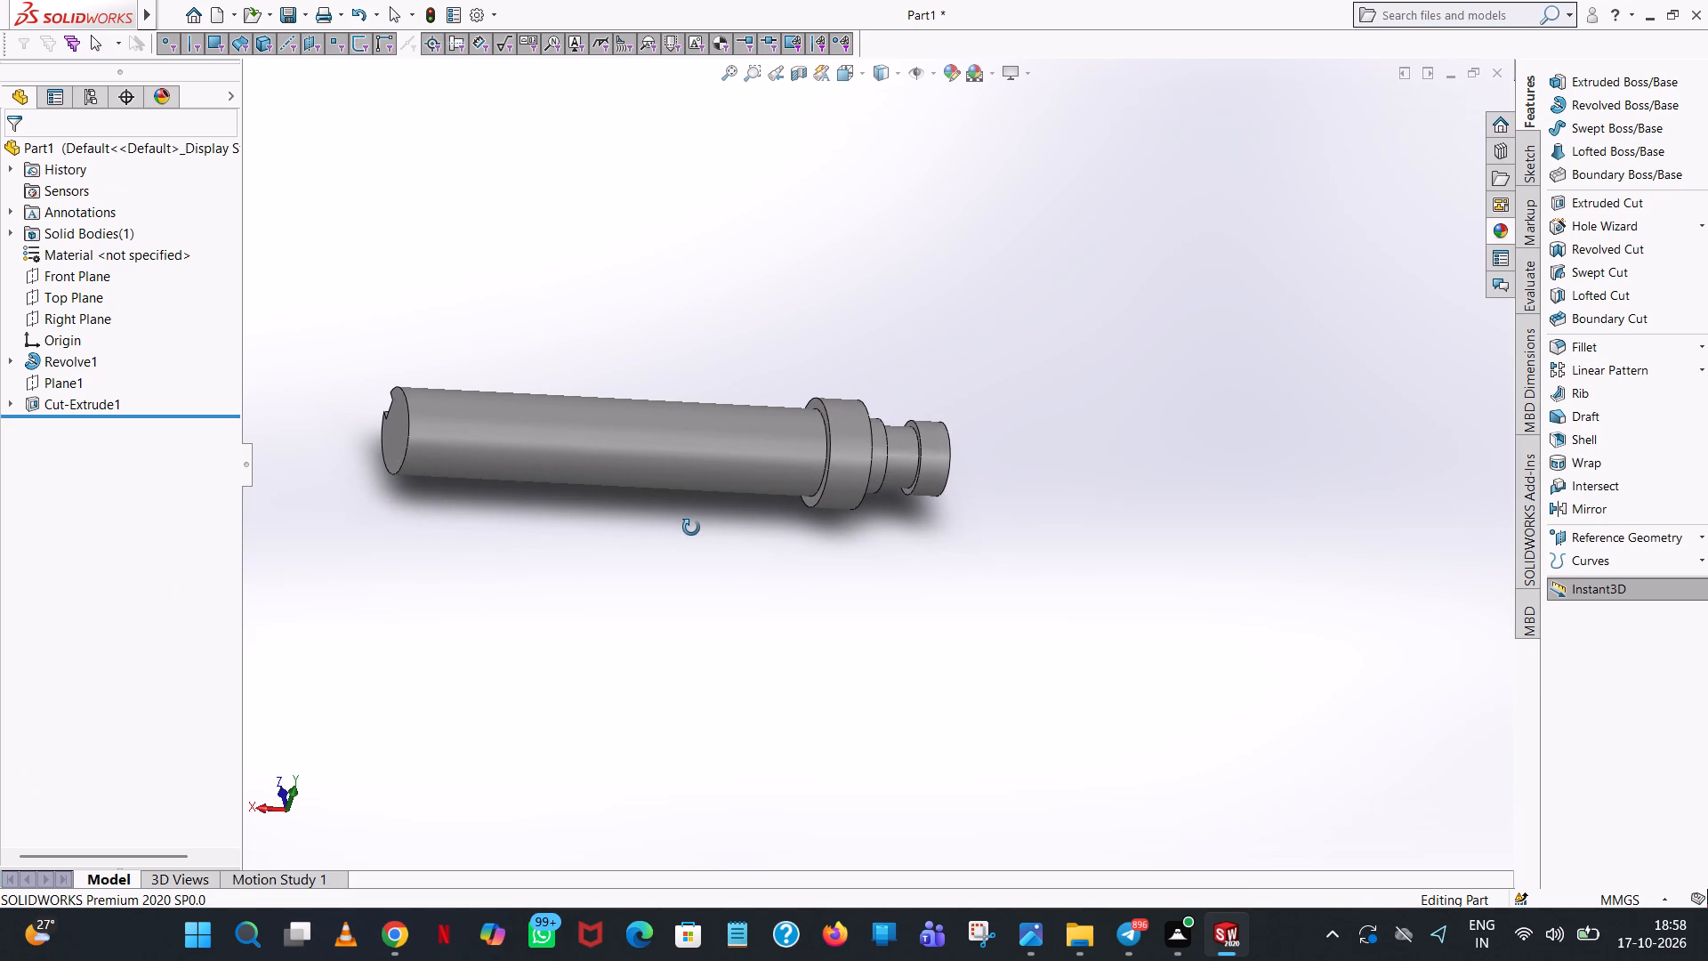
middle_drag(691, 528, 692, 530)
scroll(692, 530, up, 1)
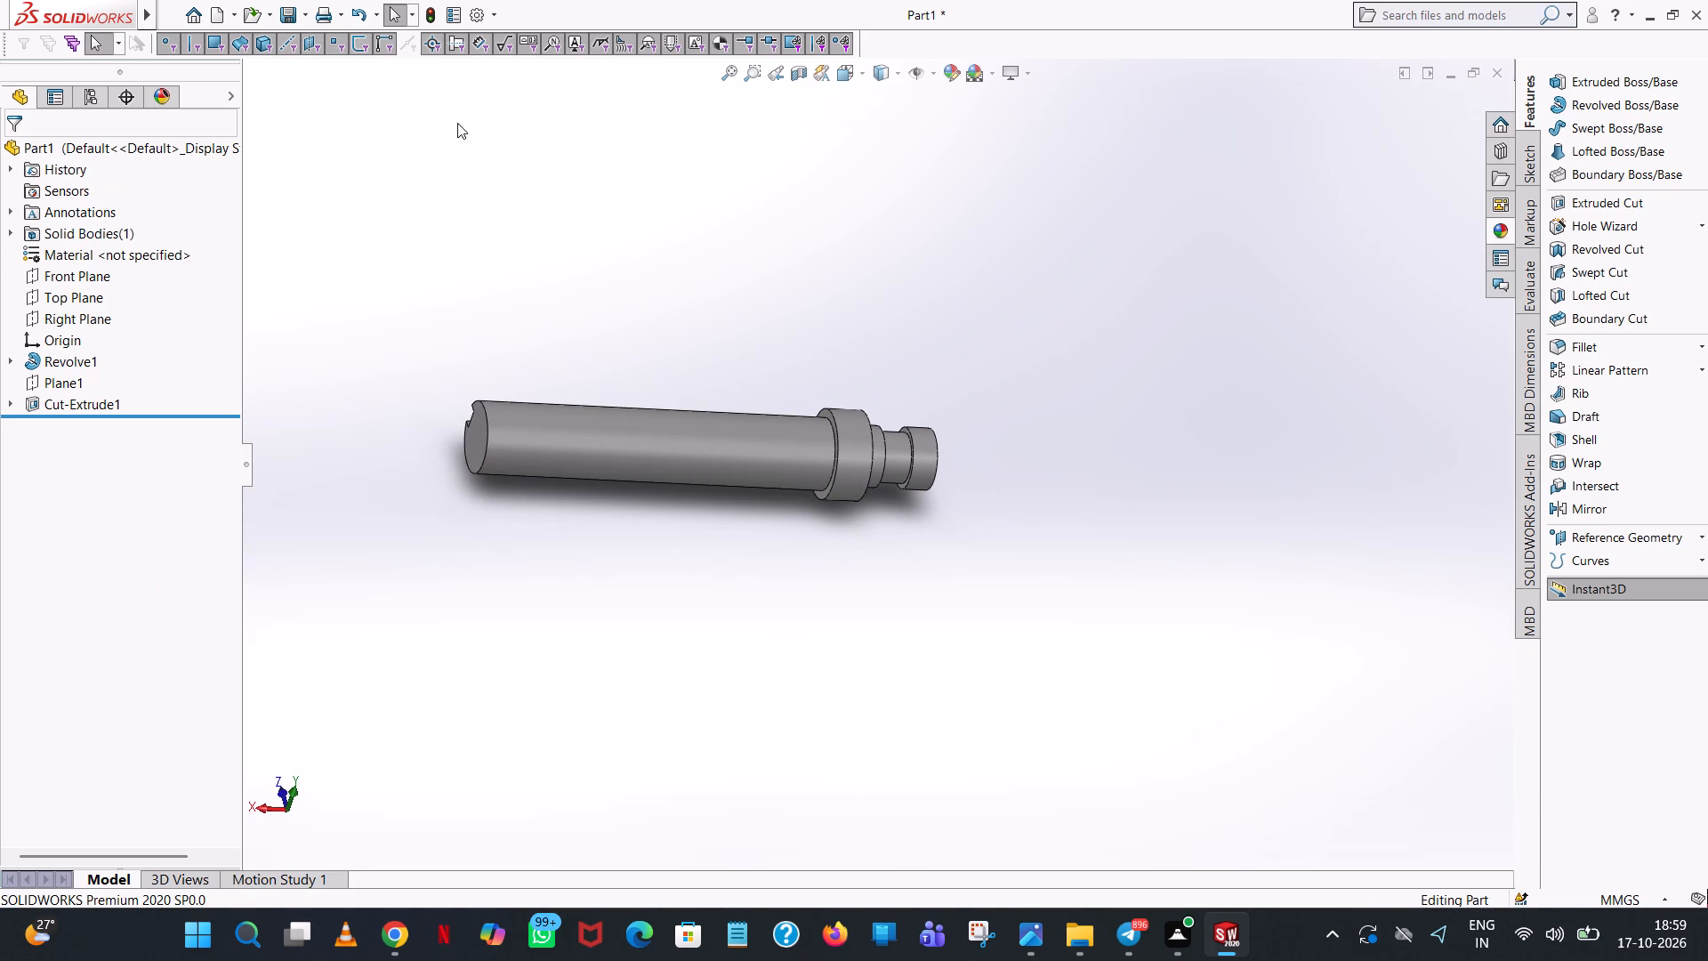
click(284, 14)
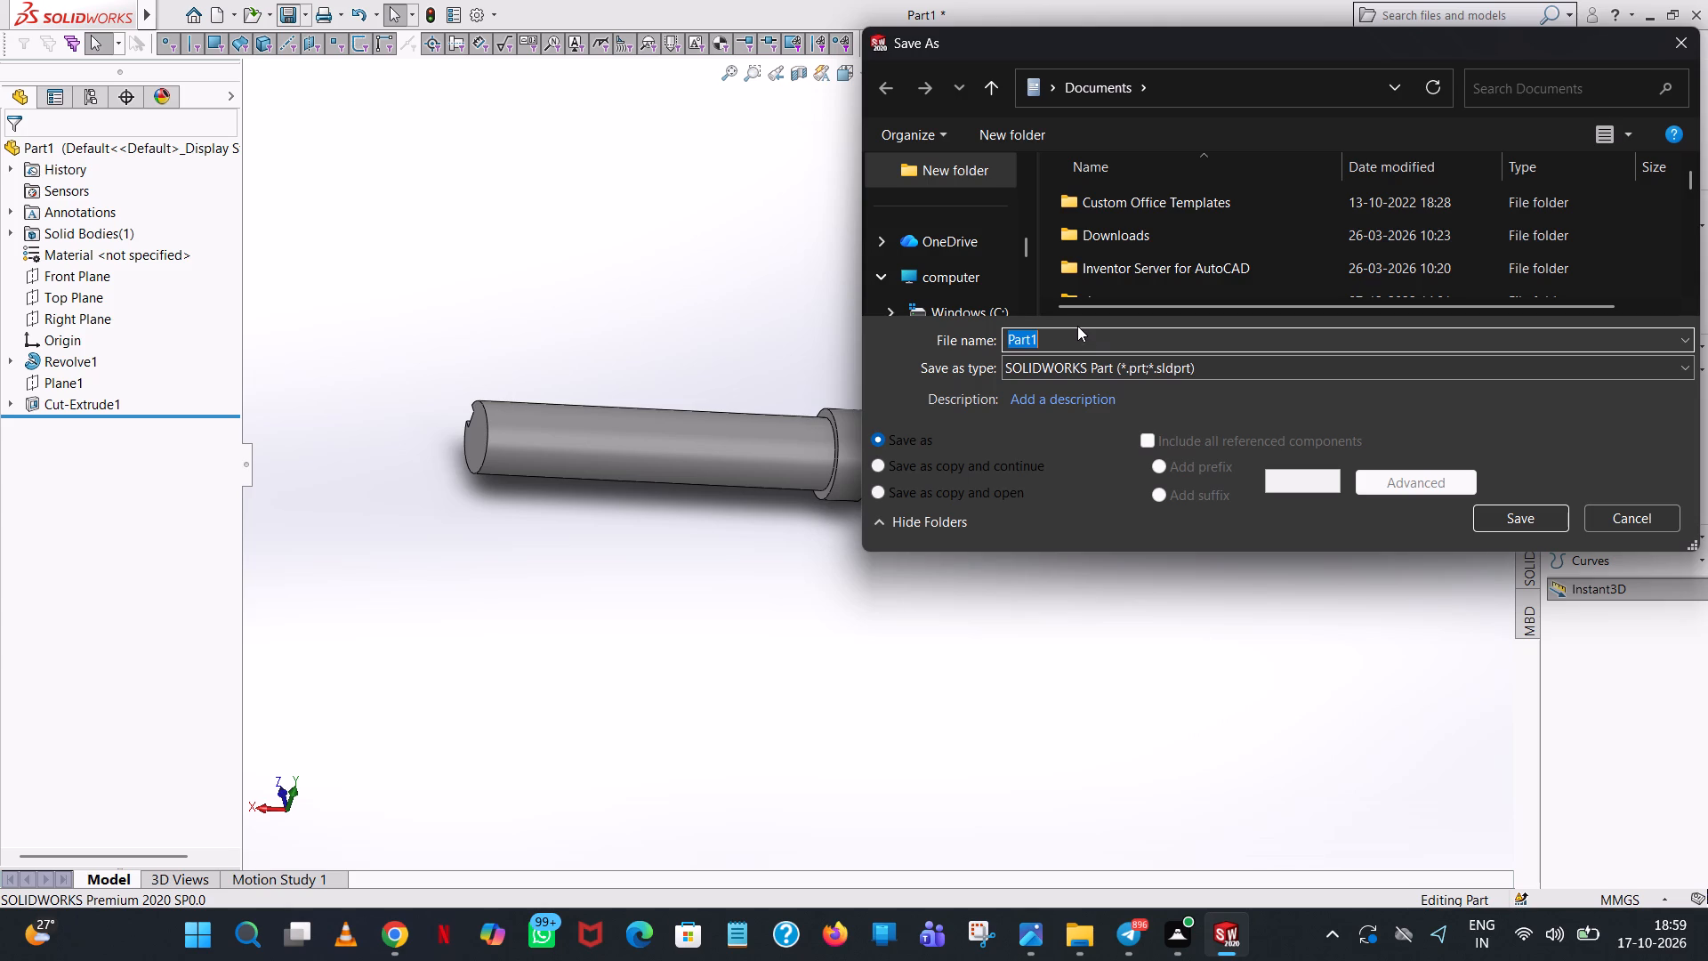
click(1004, 76)
scroll(946, 289, down, 1)
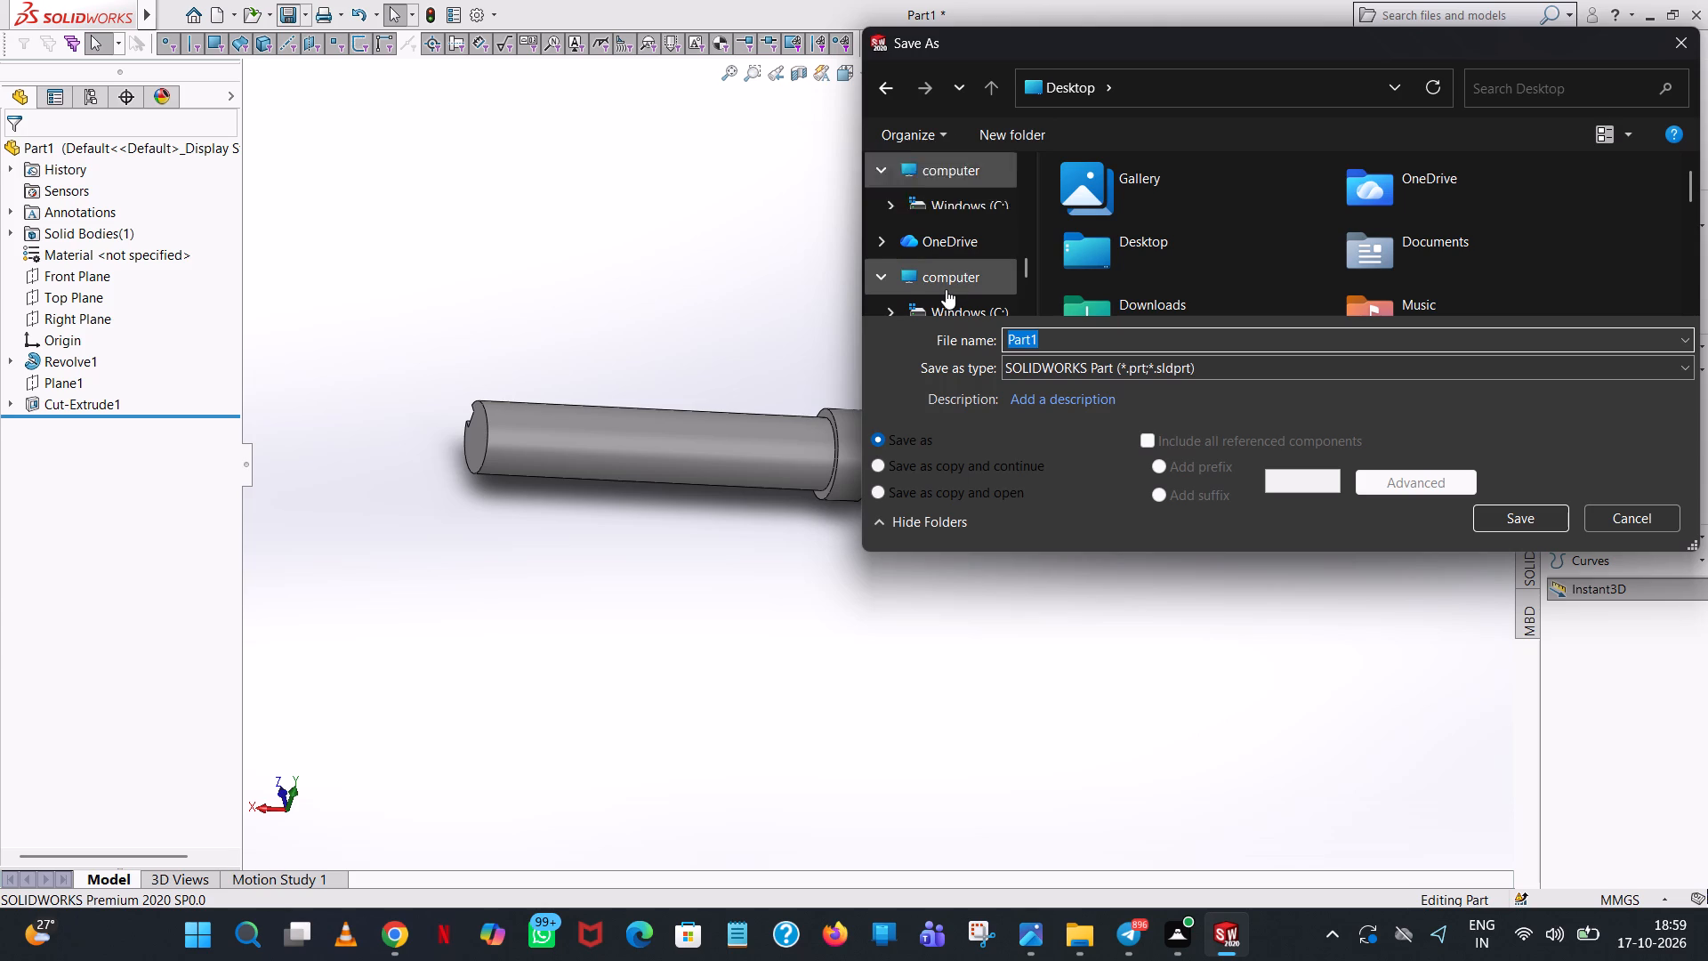
scroll(946, 289, down, 1)
double_click(971, 173)
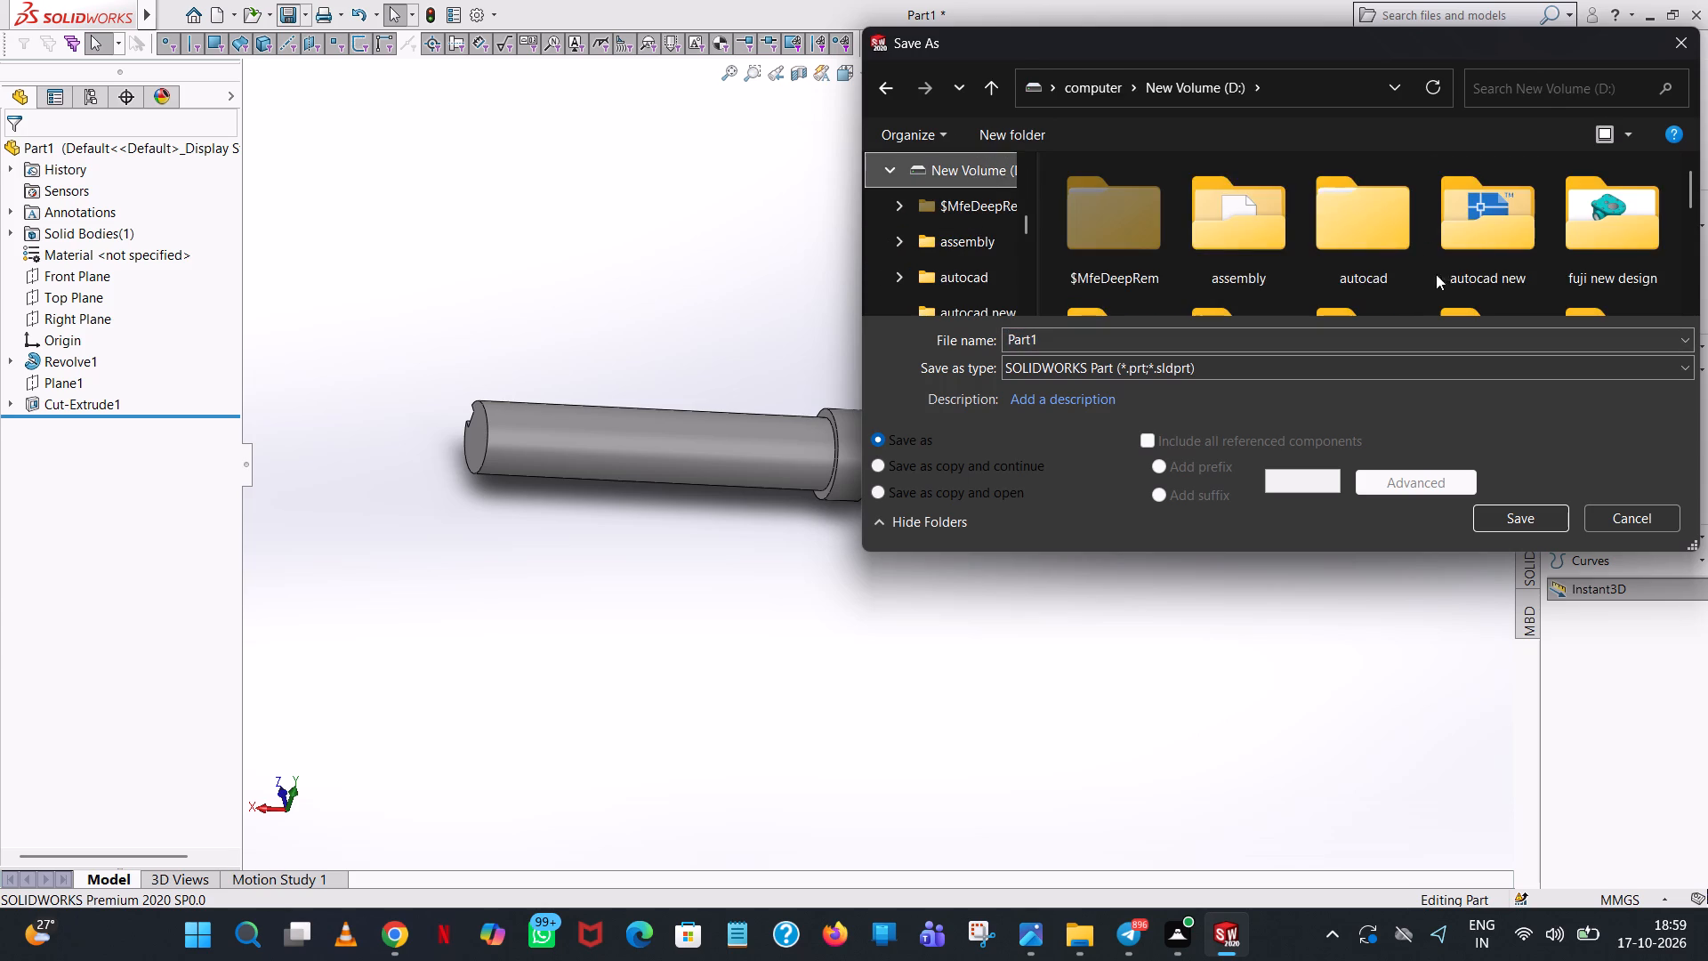
double_click(1248, 203)
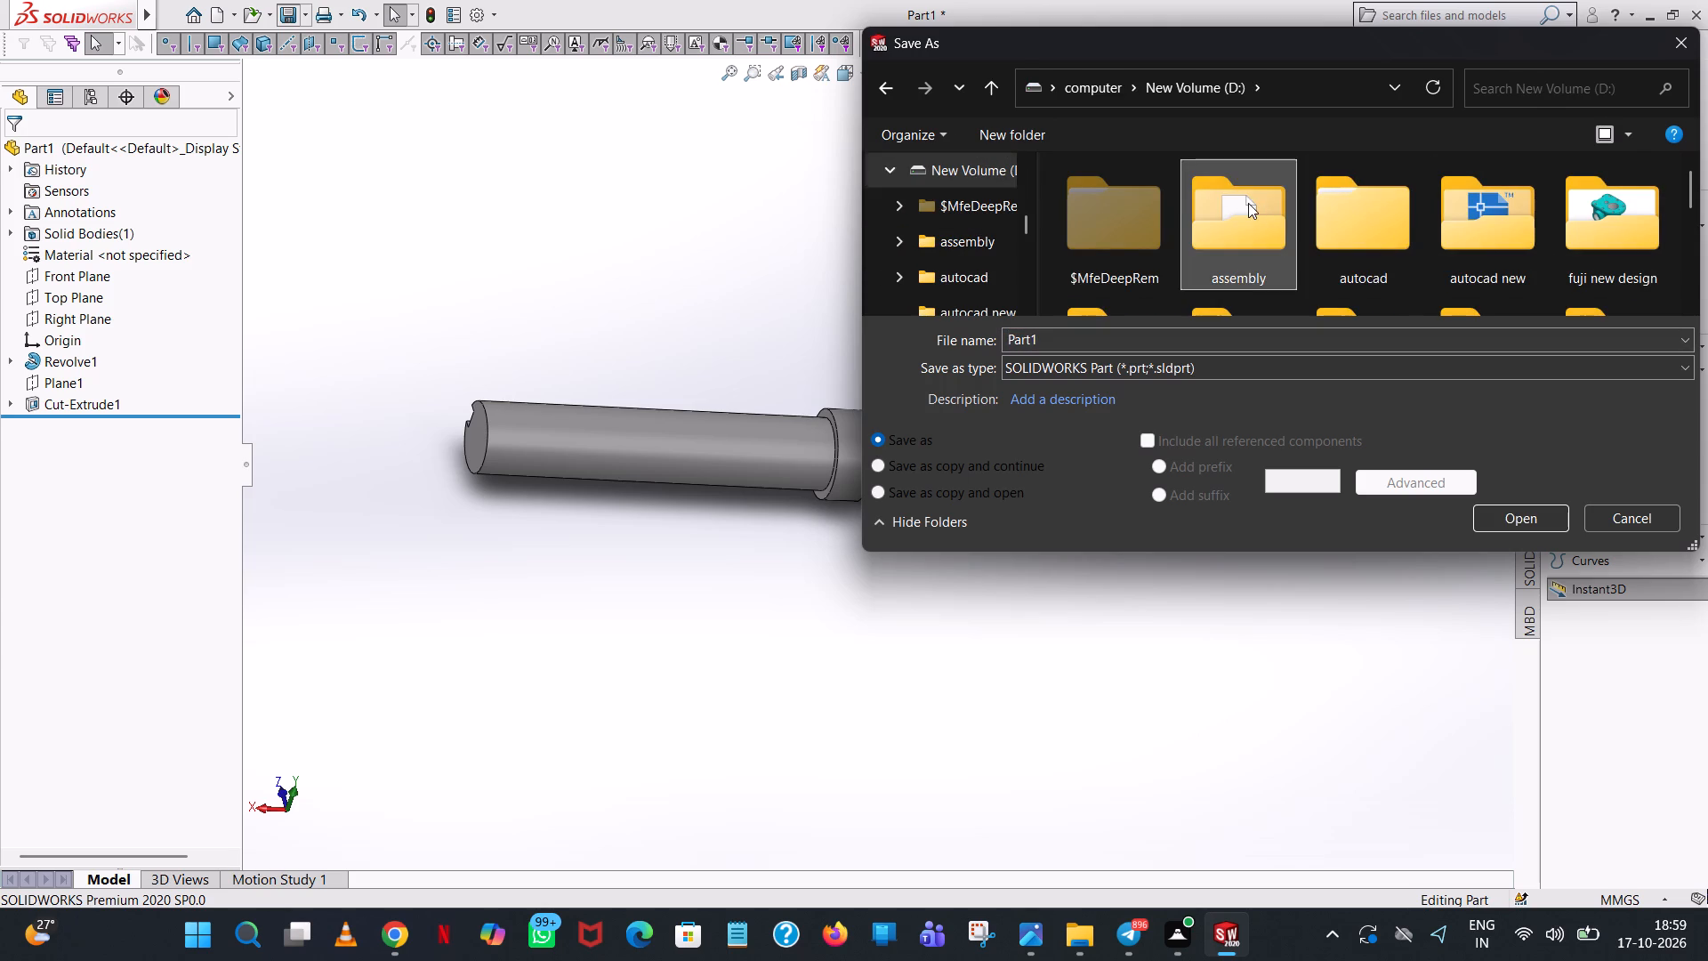
scroll(1189, 237, down, 6)
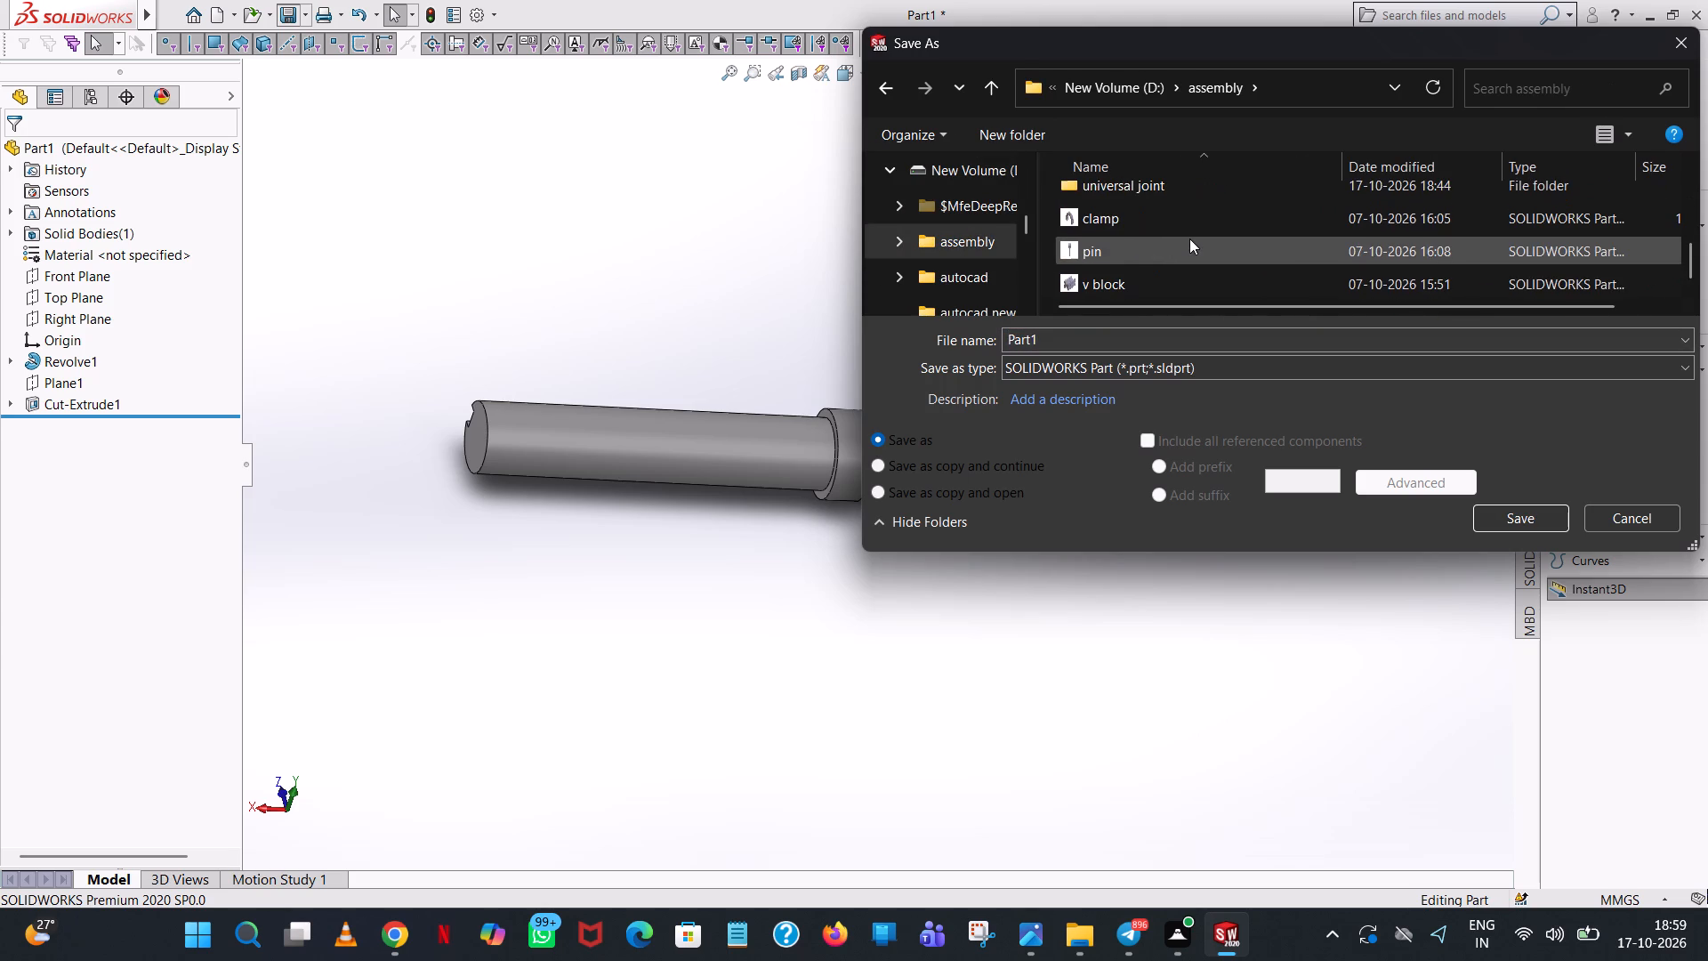
double_click(1169, 192)
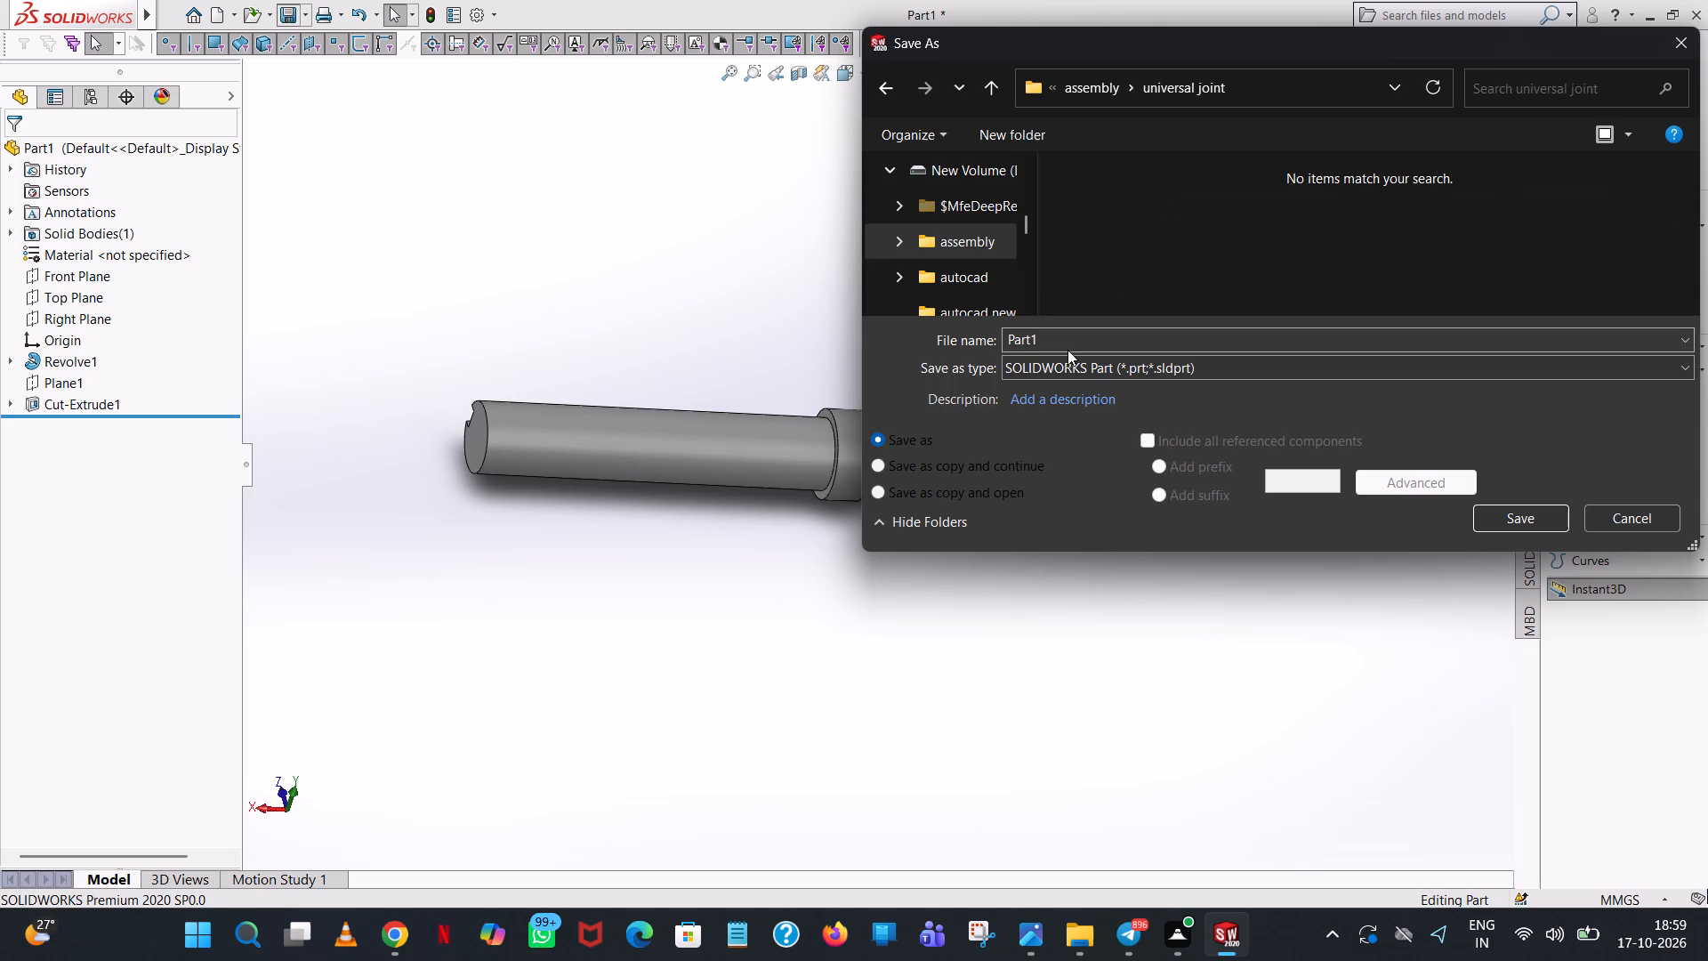
click(1084, 339)
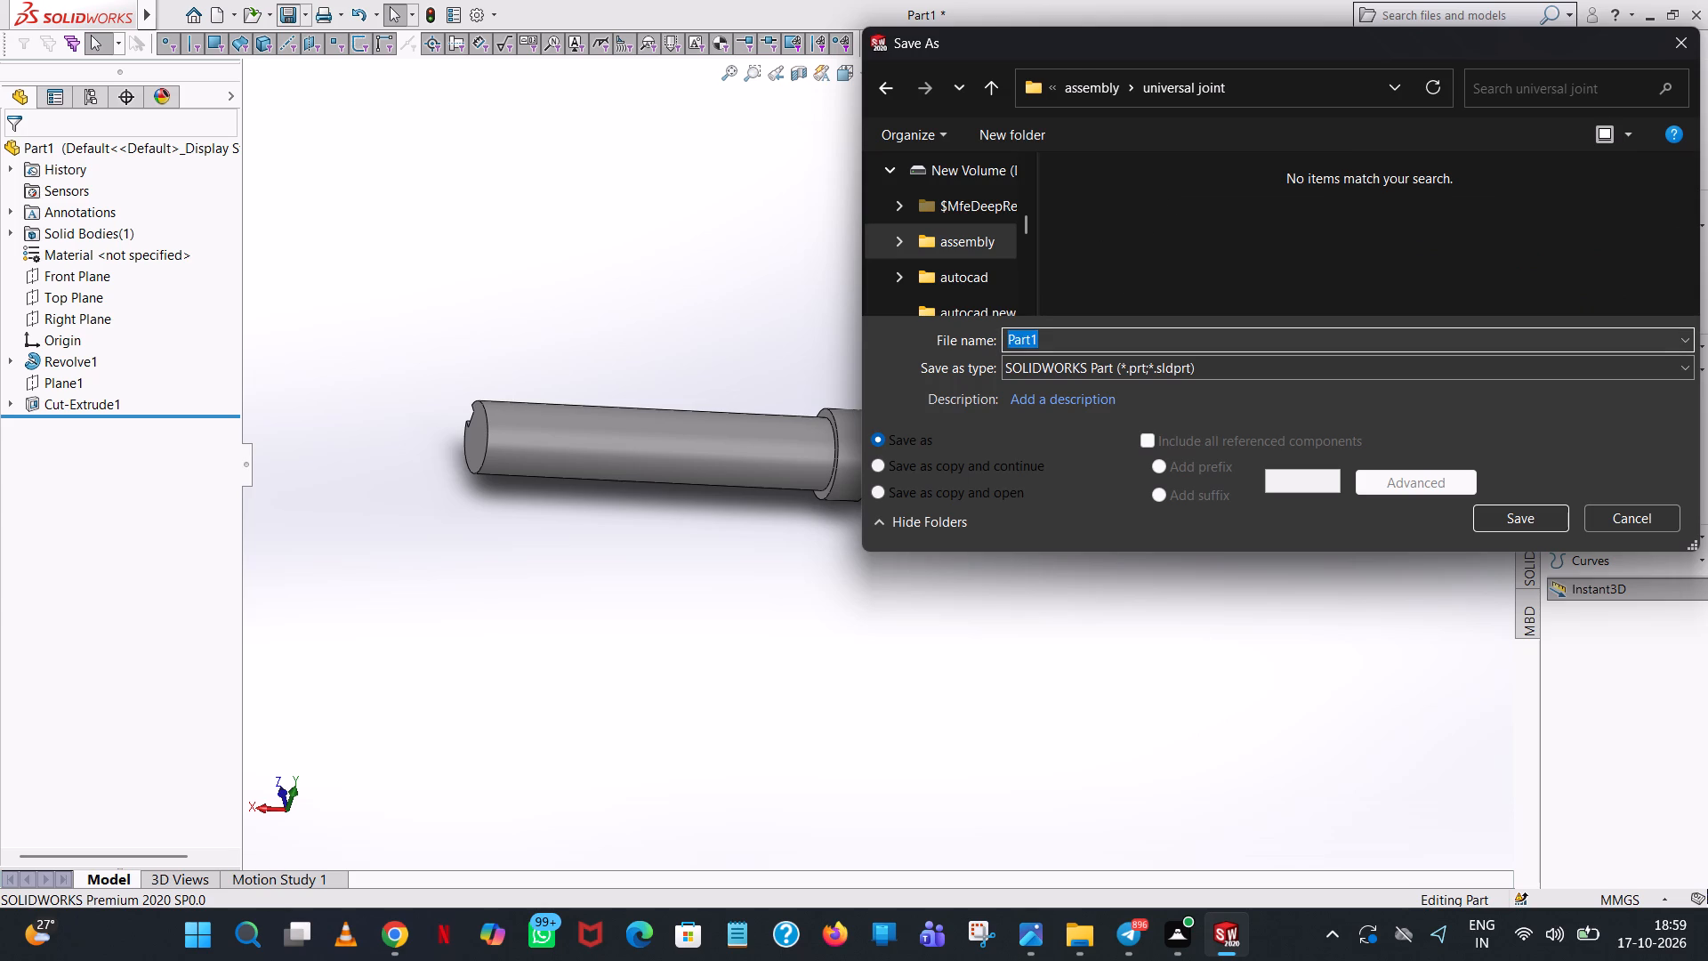
text(shaft)
click(1505, 529)
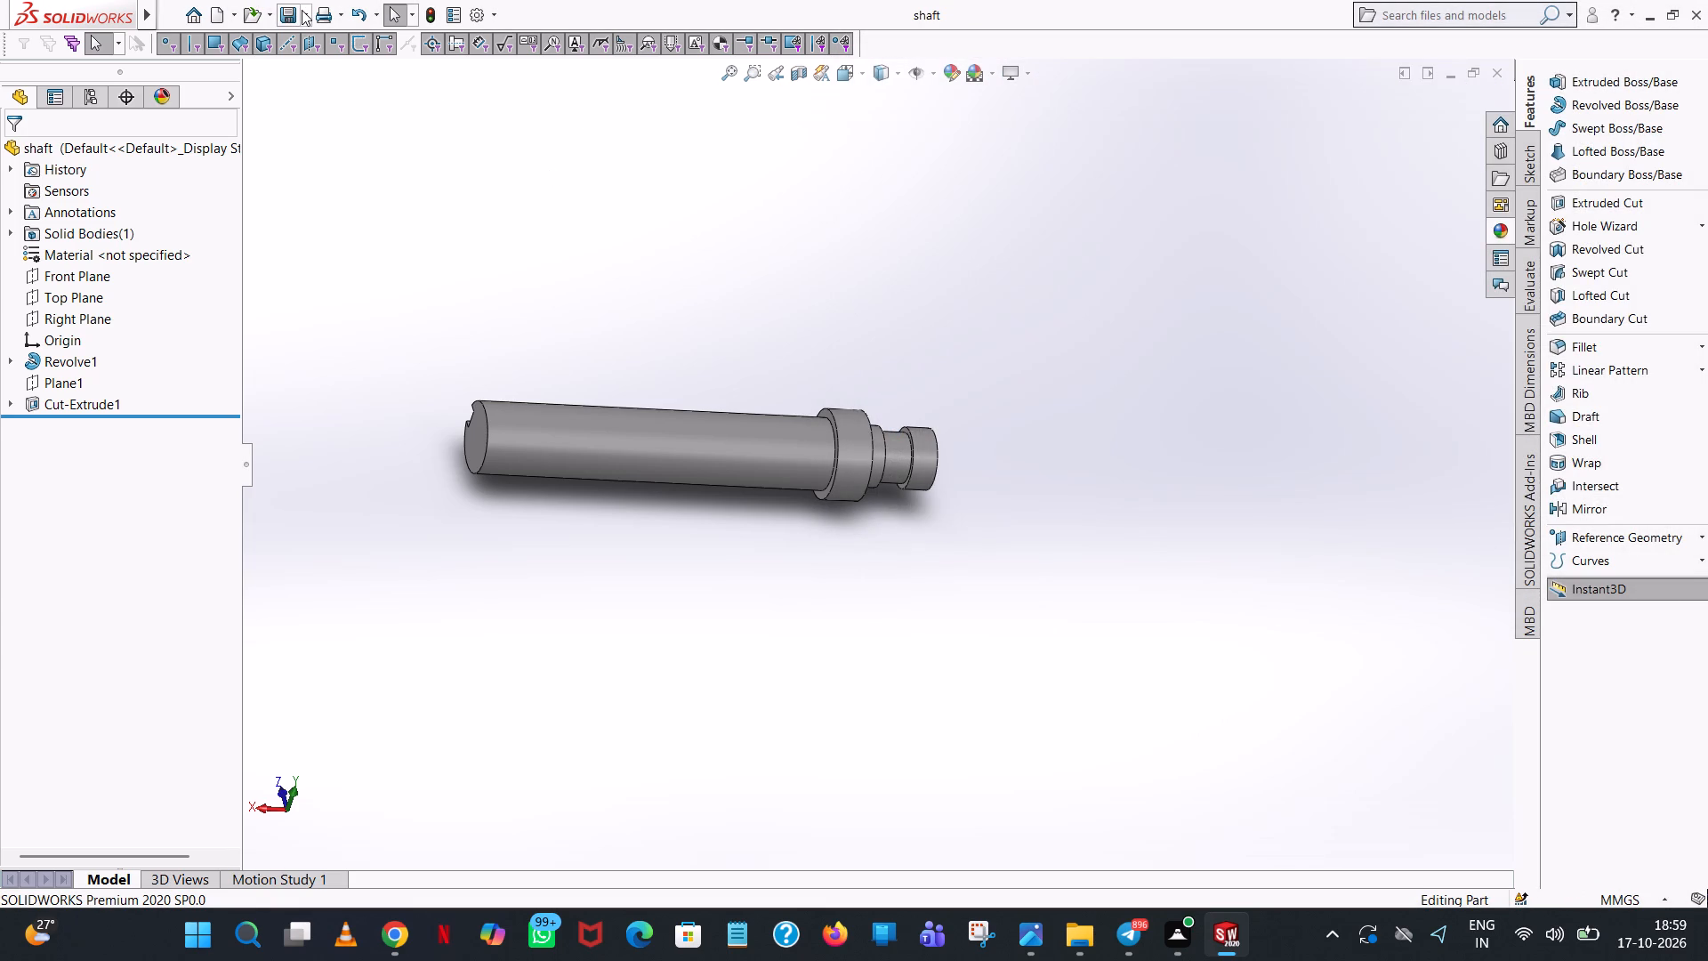
Save a PDF copy of the part, named shaft, in the same universal joint folder.
click(305, 14)
click(364, 69)
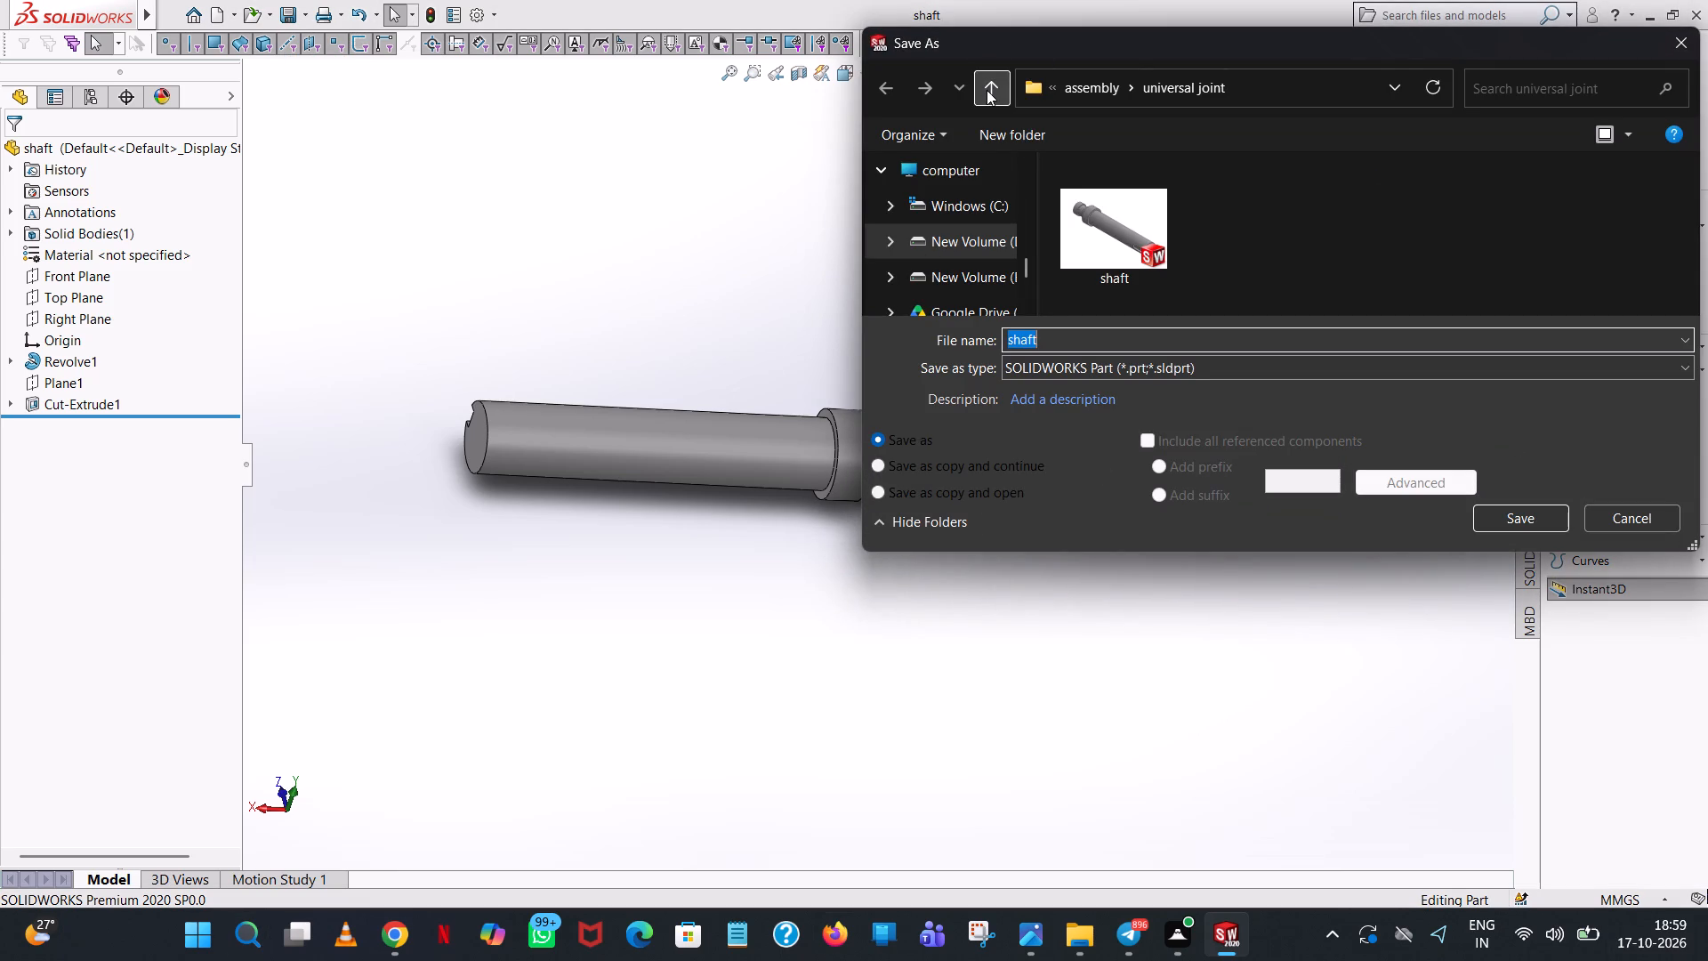
click(1204, 369)
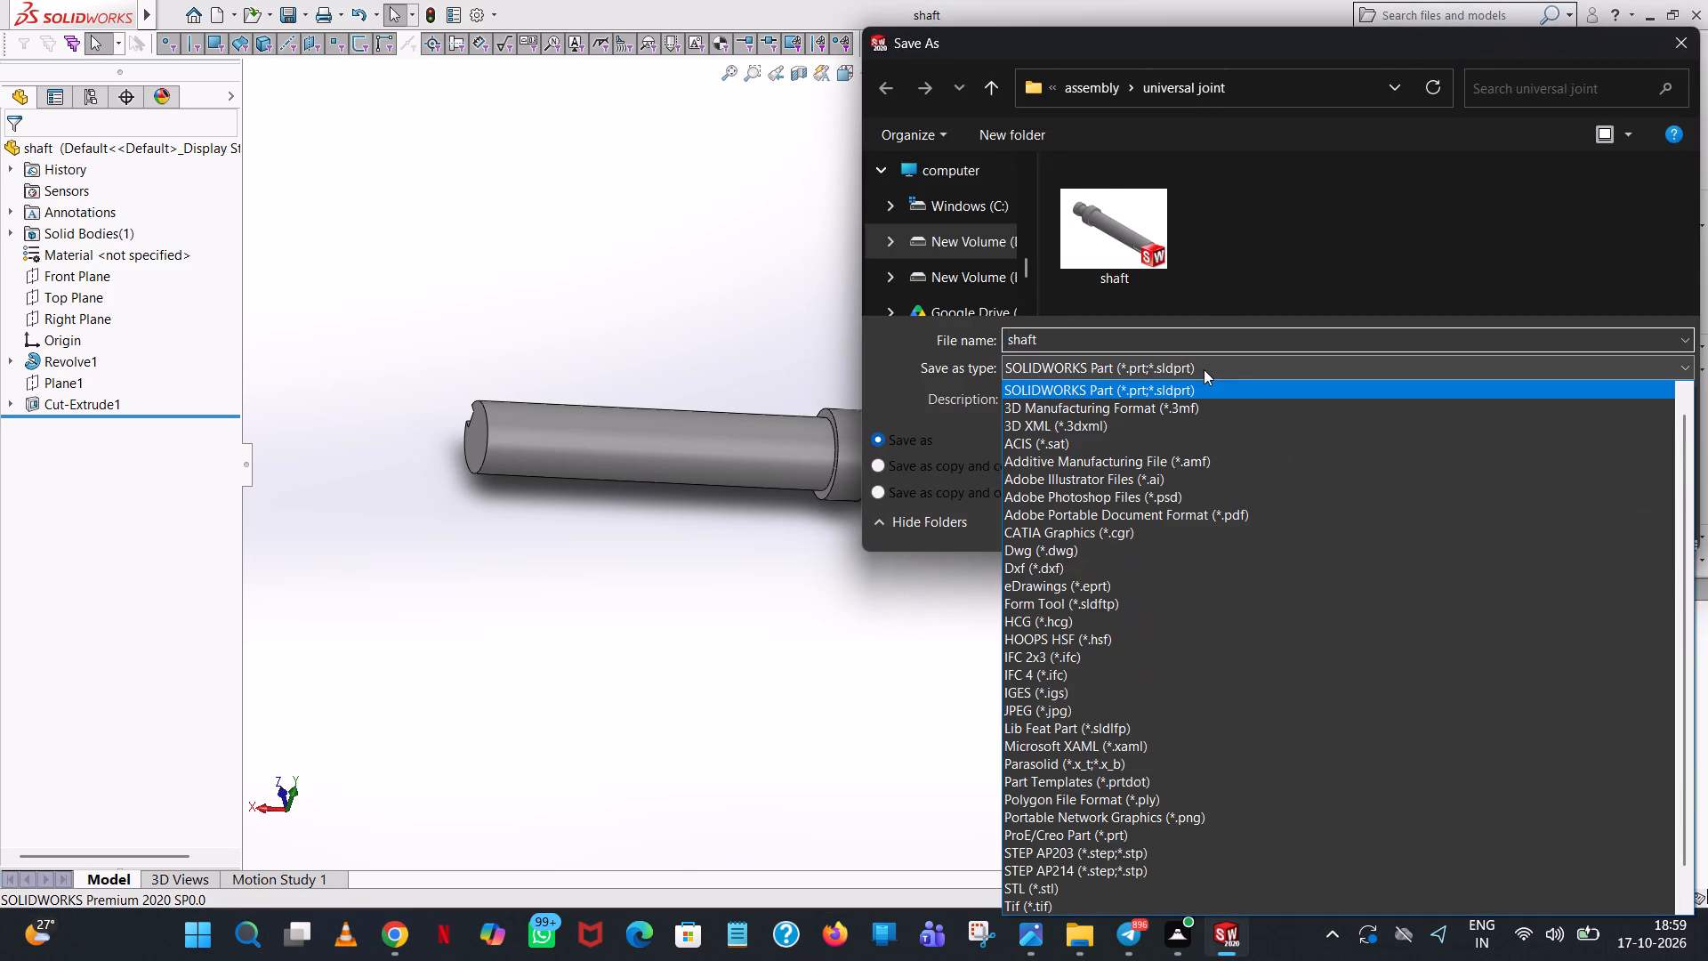
click(1253, 506)
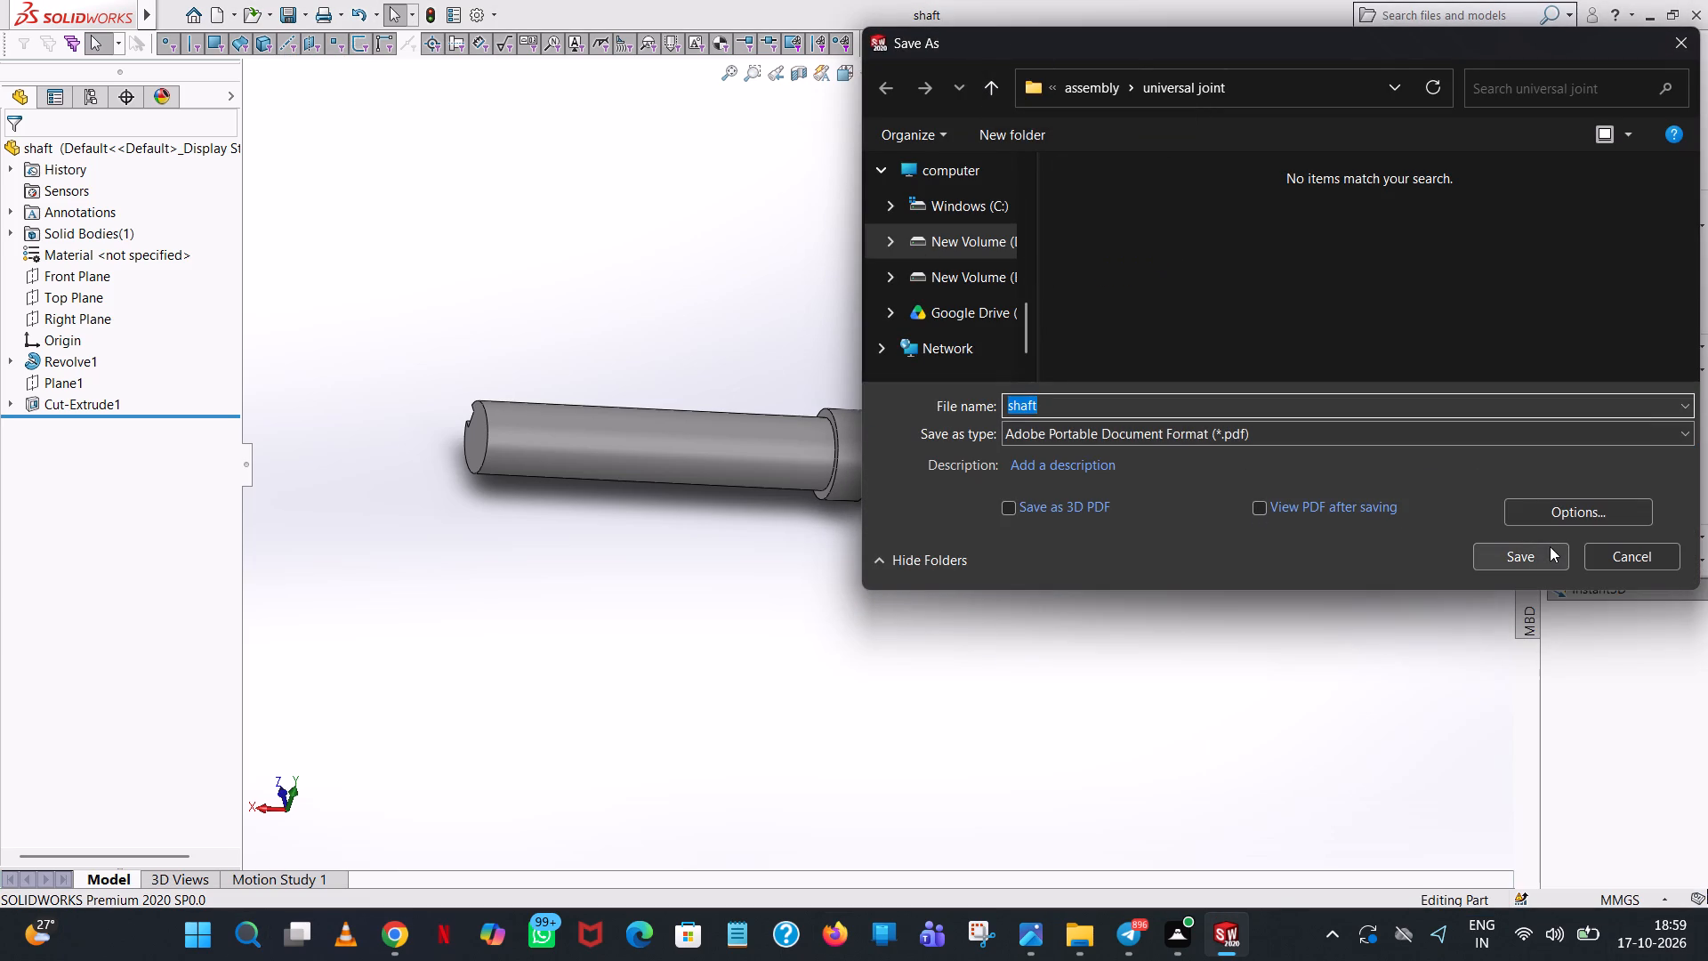
click(1551, 547)
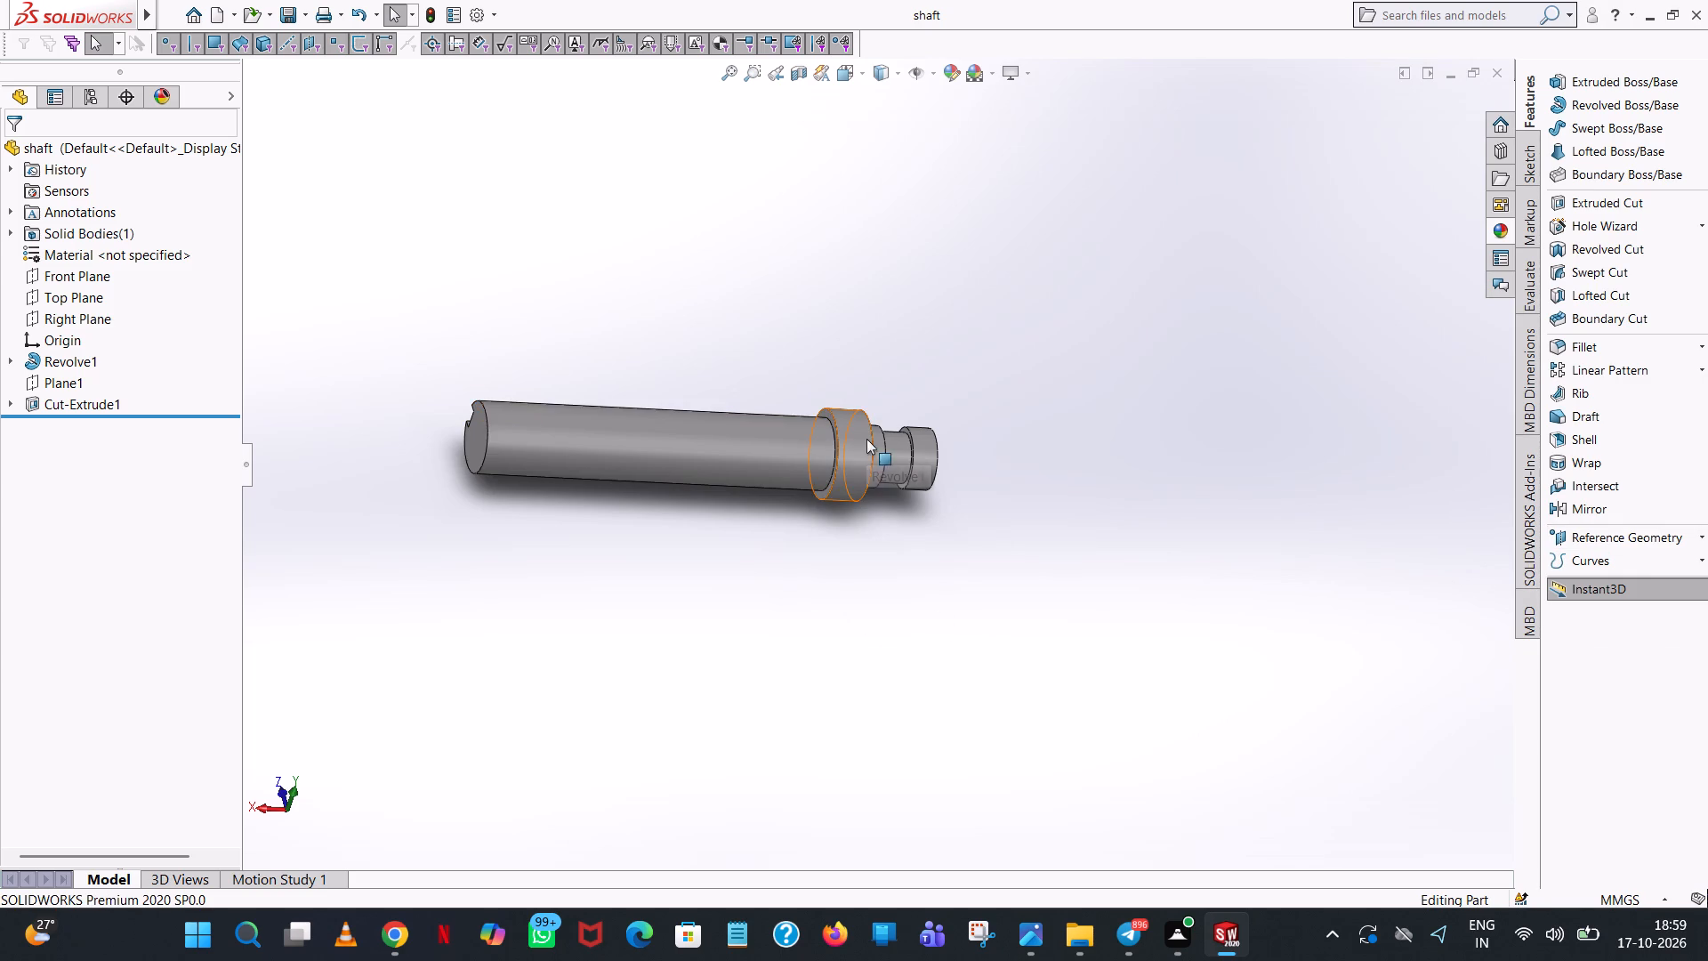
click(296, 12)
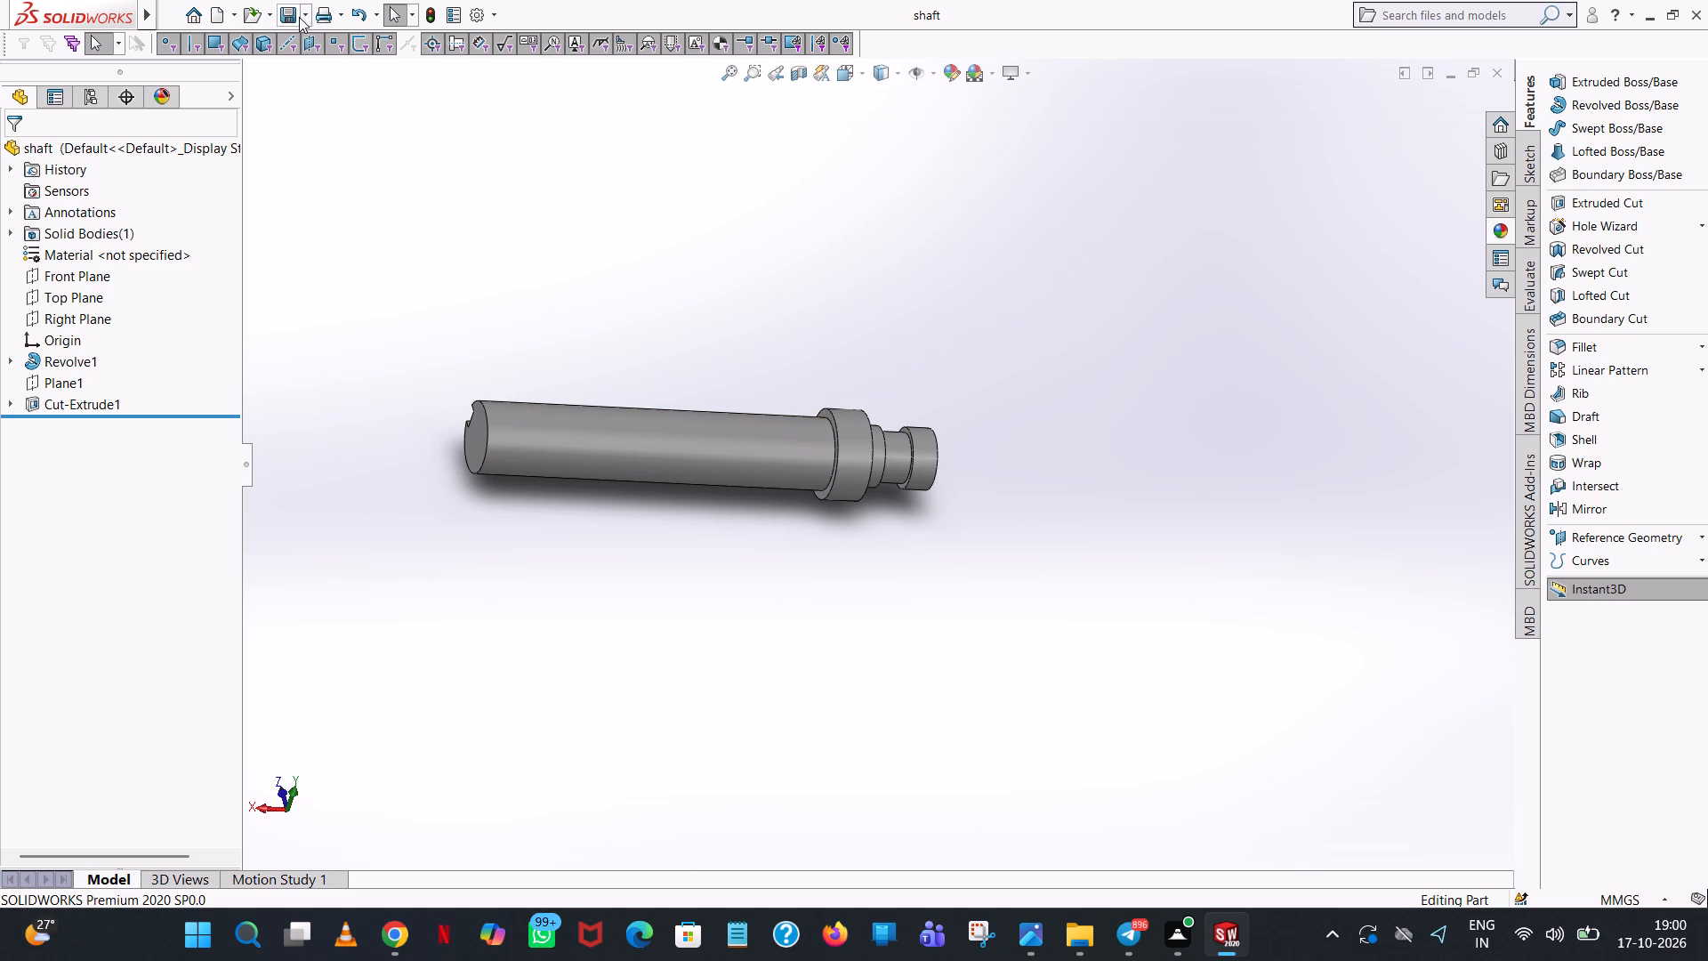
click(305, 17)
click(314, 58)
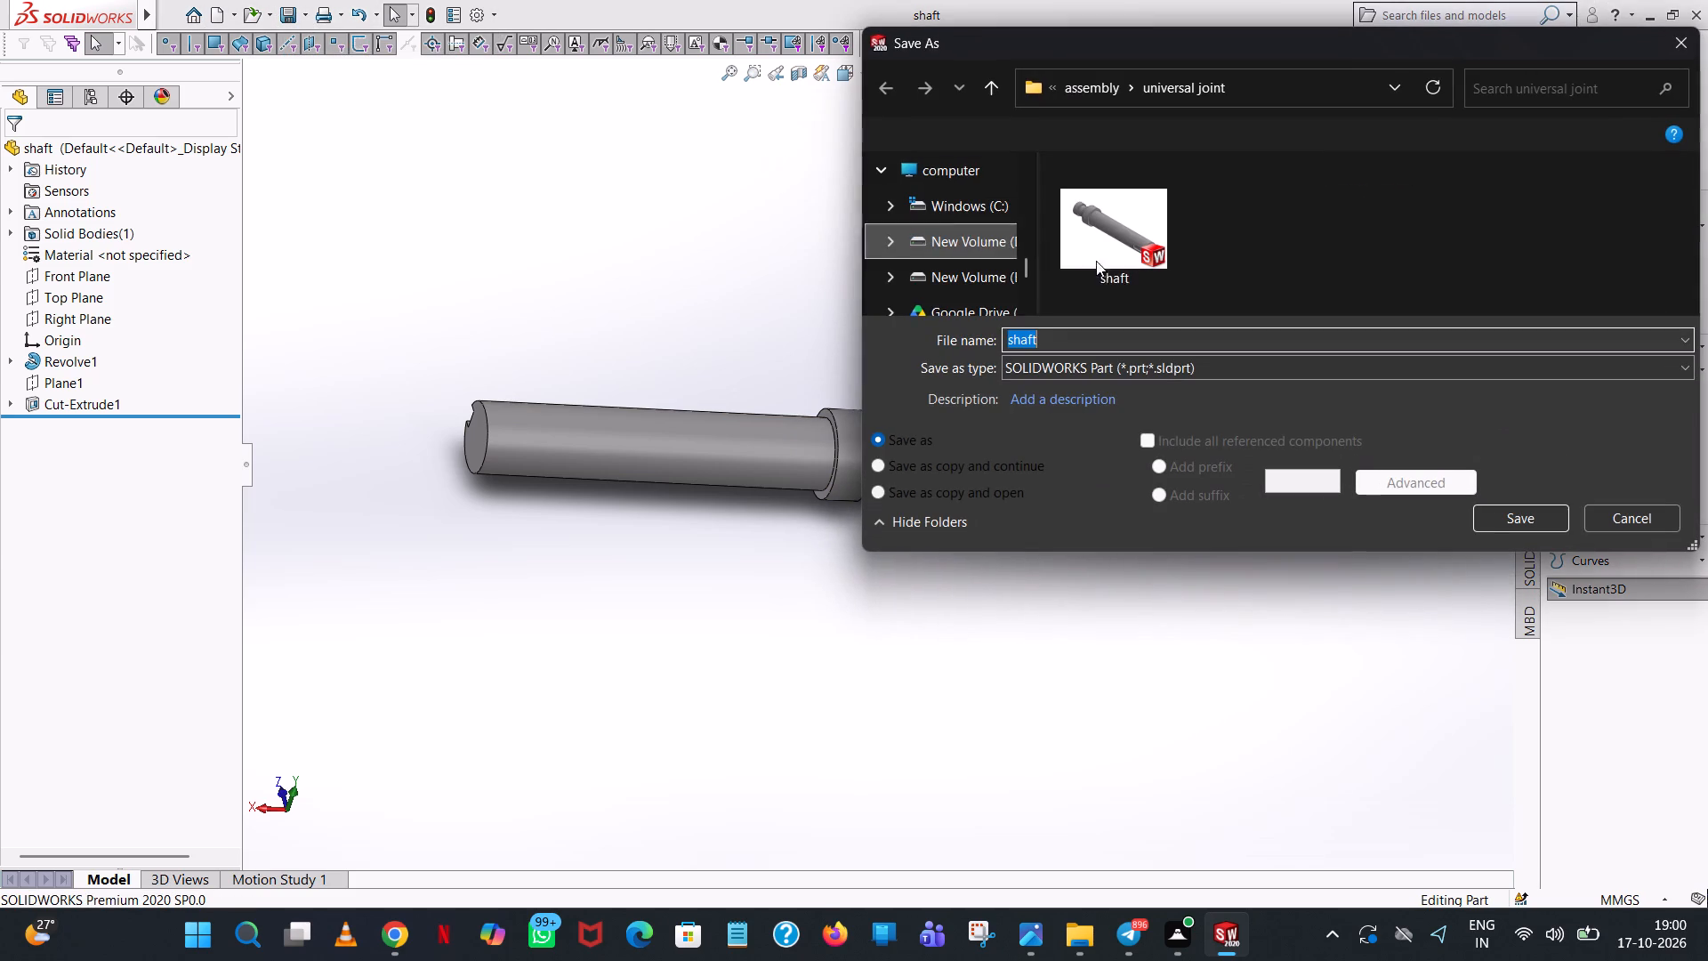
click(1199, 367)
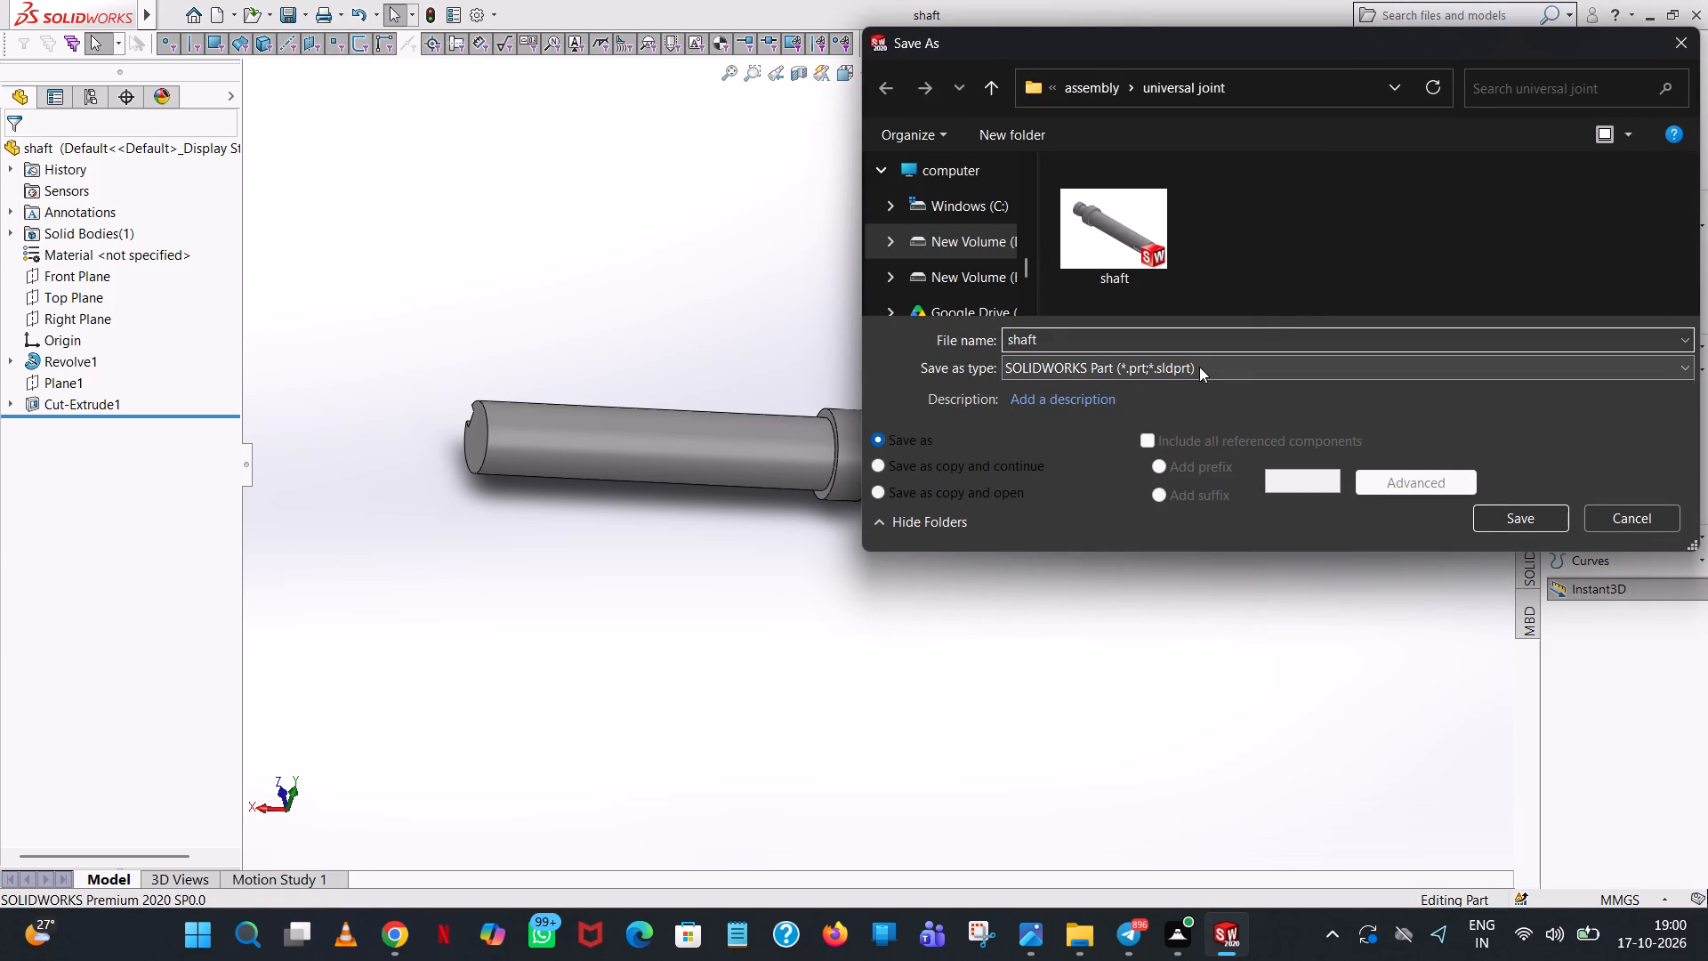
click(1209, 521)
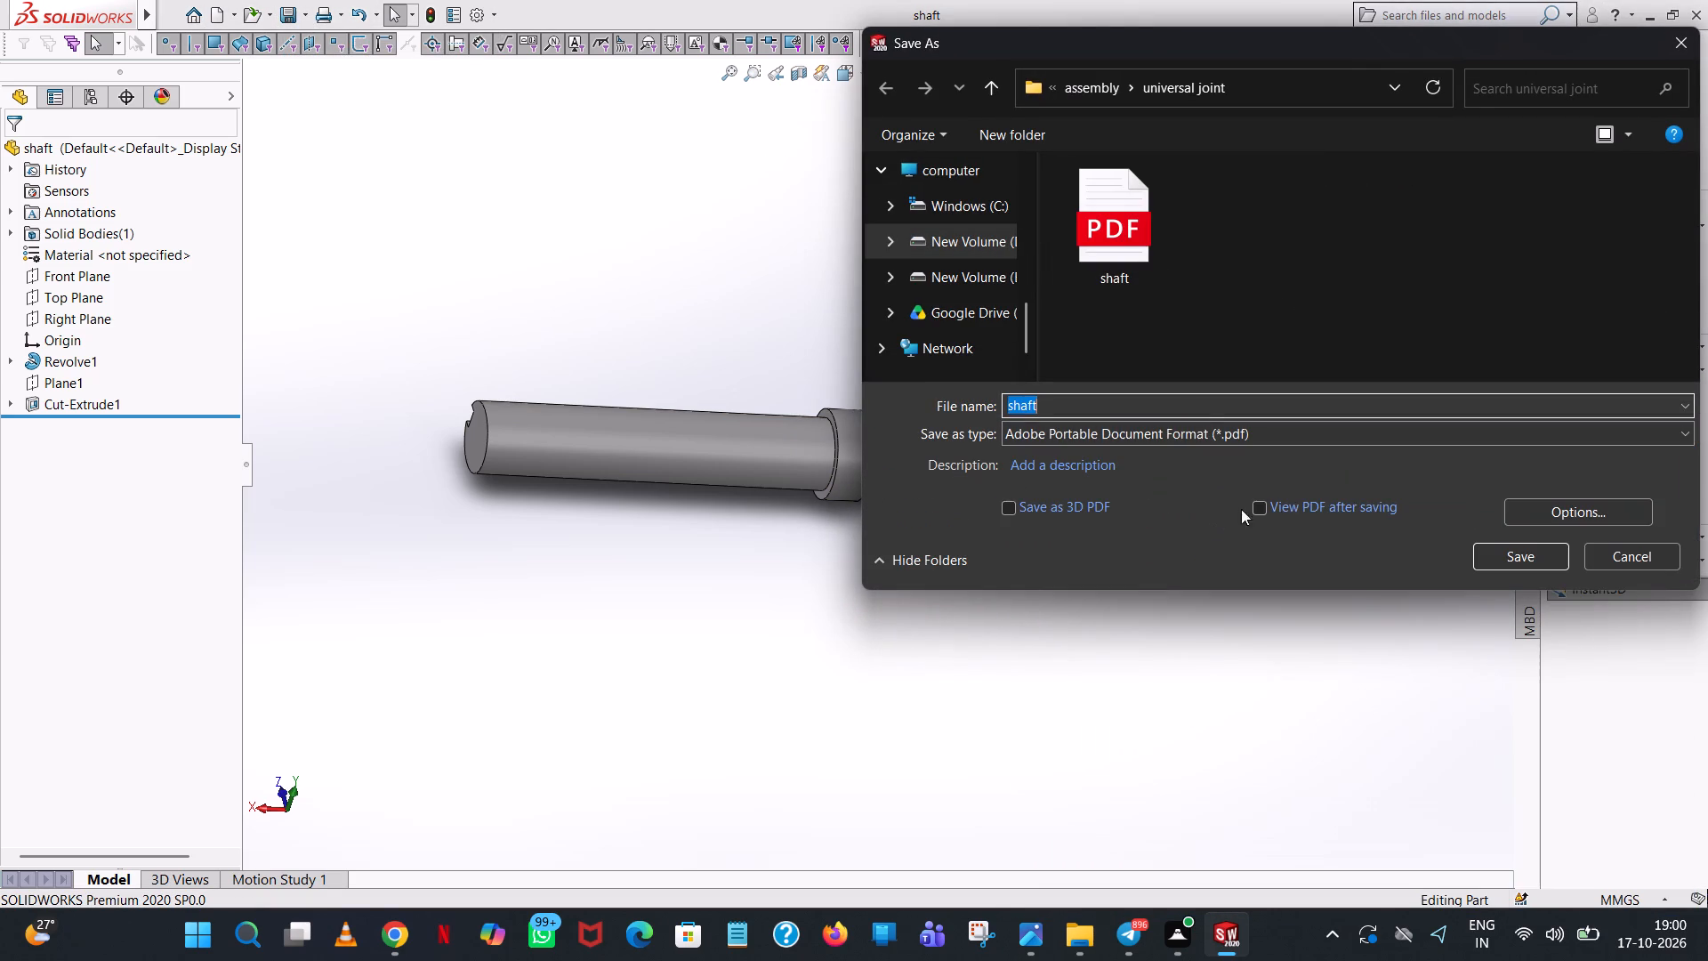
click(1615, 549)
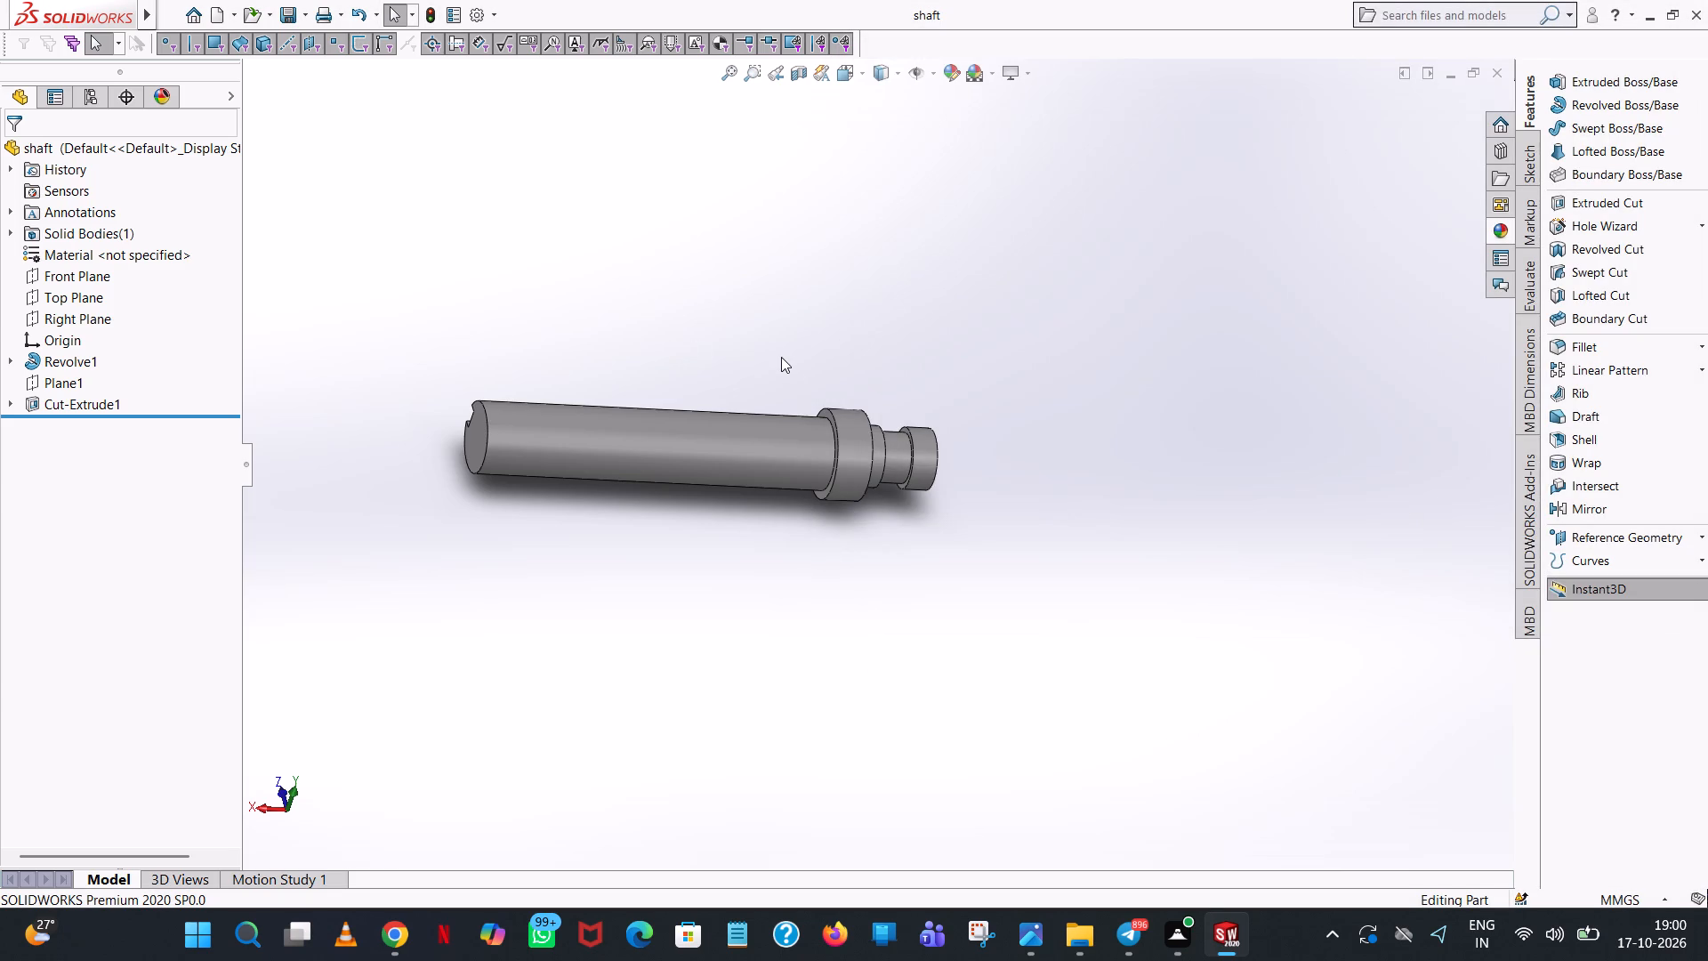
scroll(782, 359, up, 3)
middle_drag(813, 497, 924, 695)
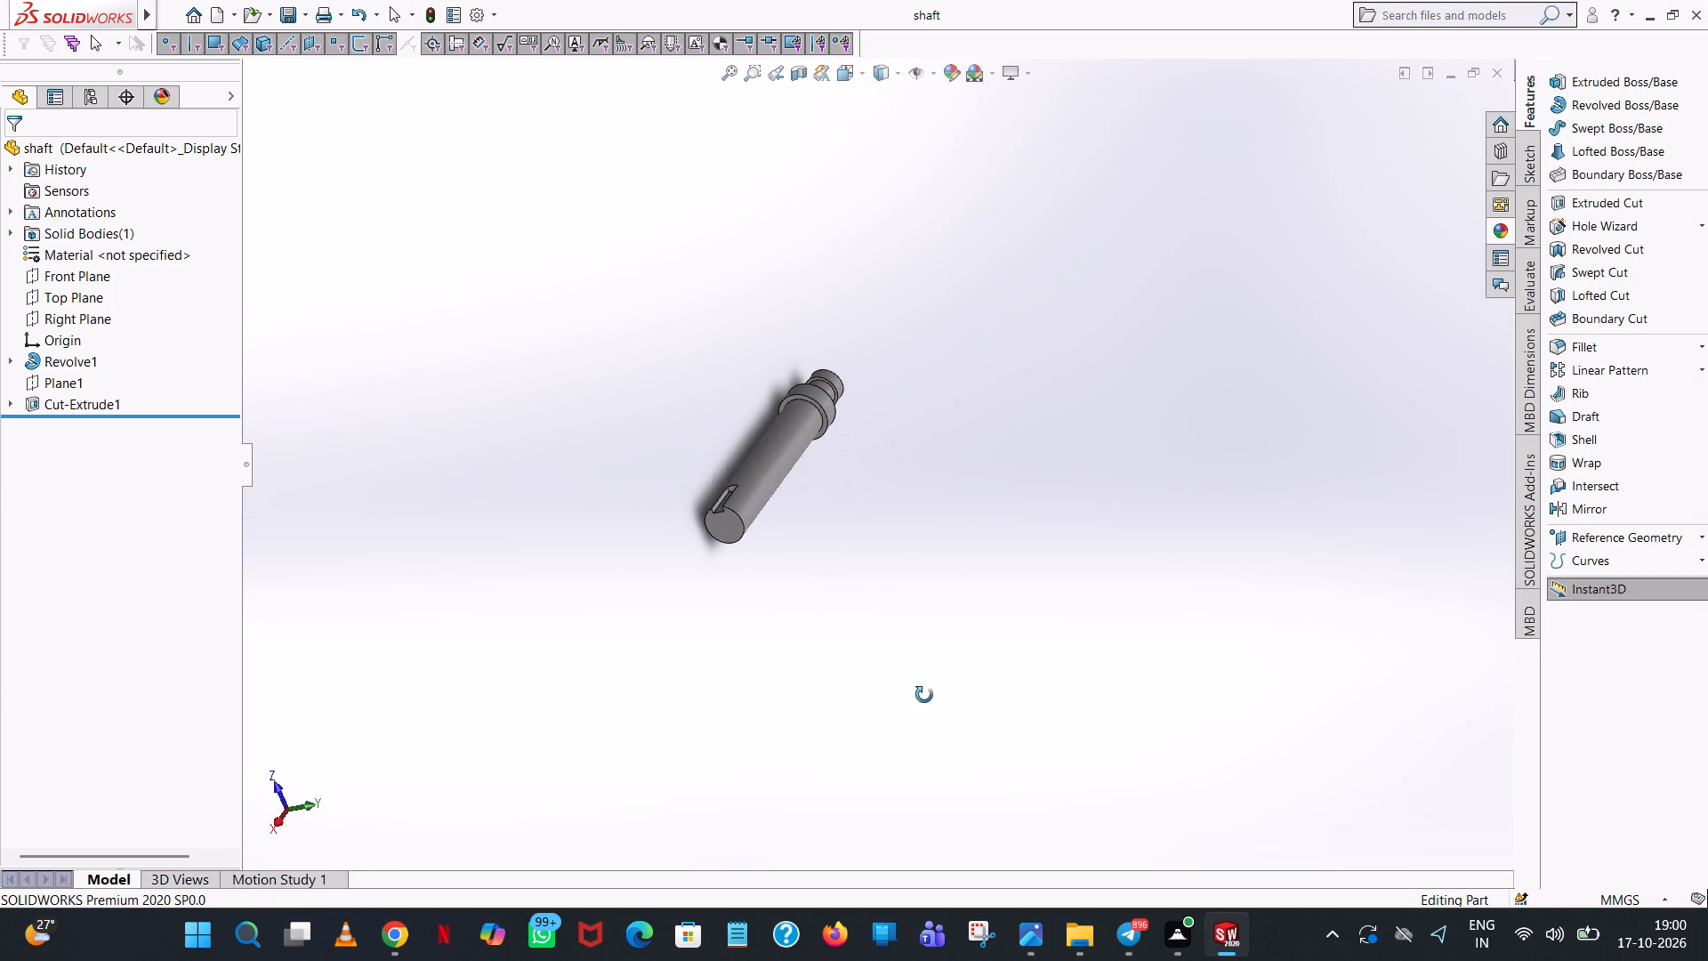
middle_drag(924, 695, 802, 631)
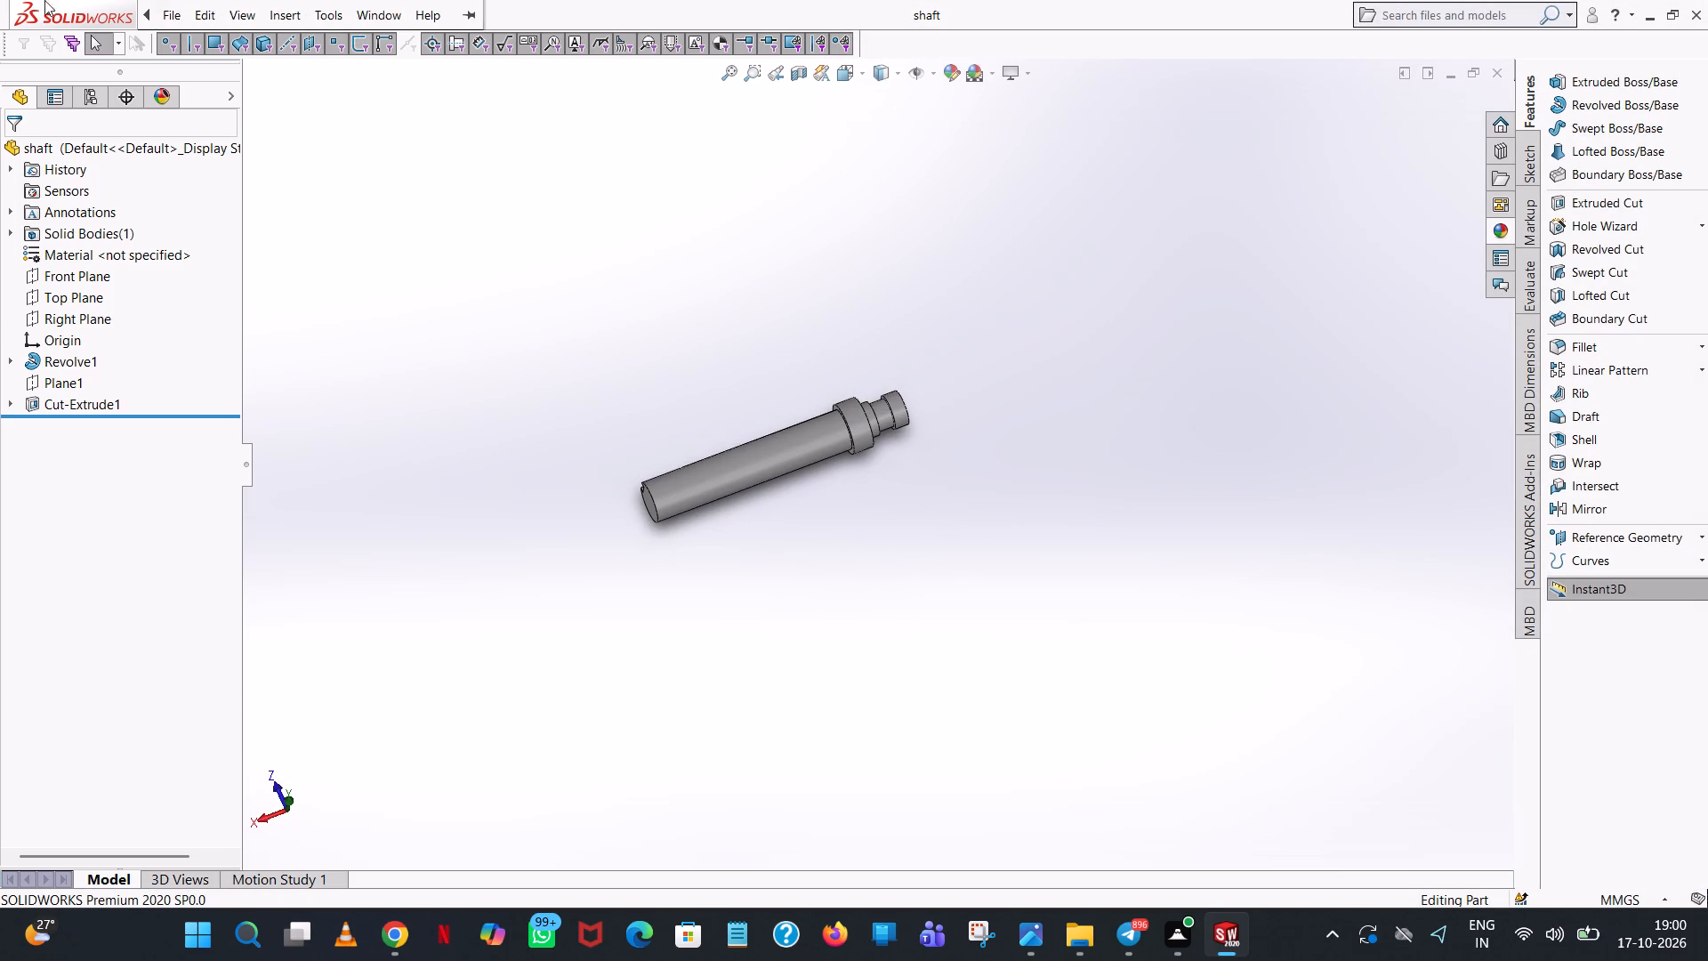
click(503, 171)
Create a new part document and open a sketch on the Front Plane.
click(213, 11)
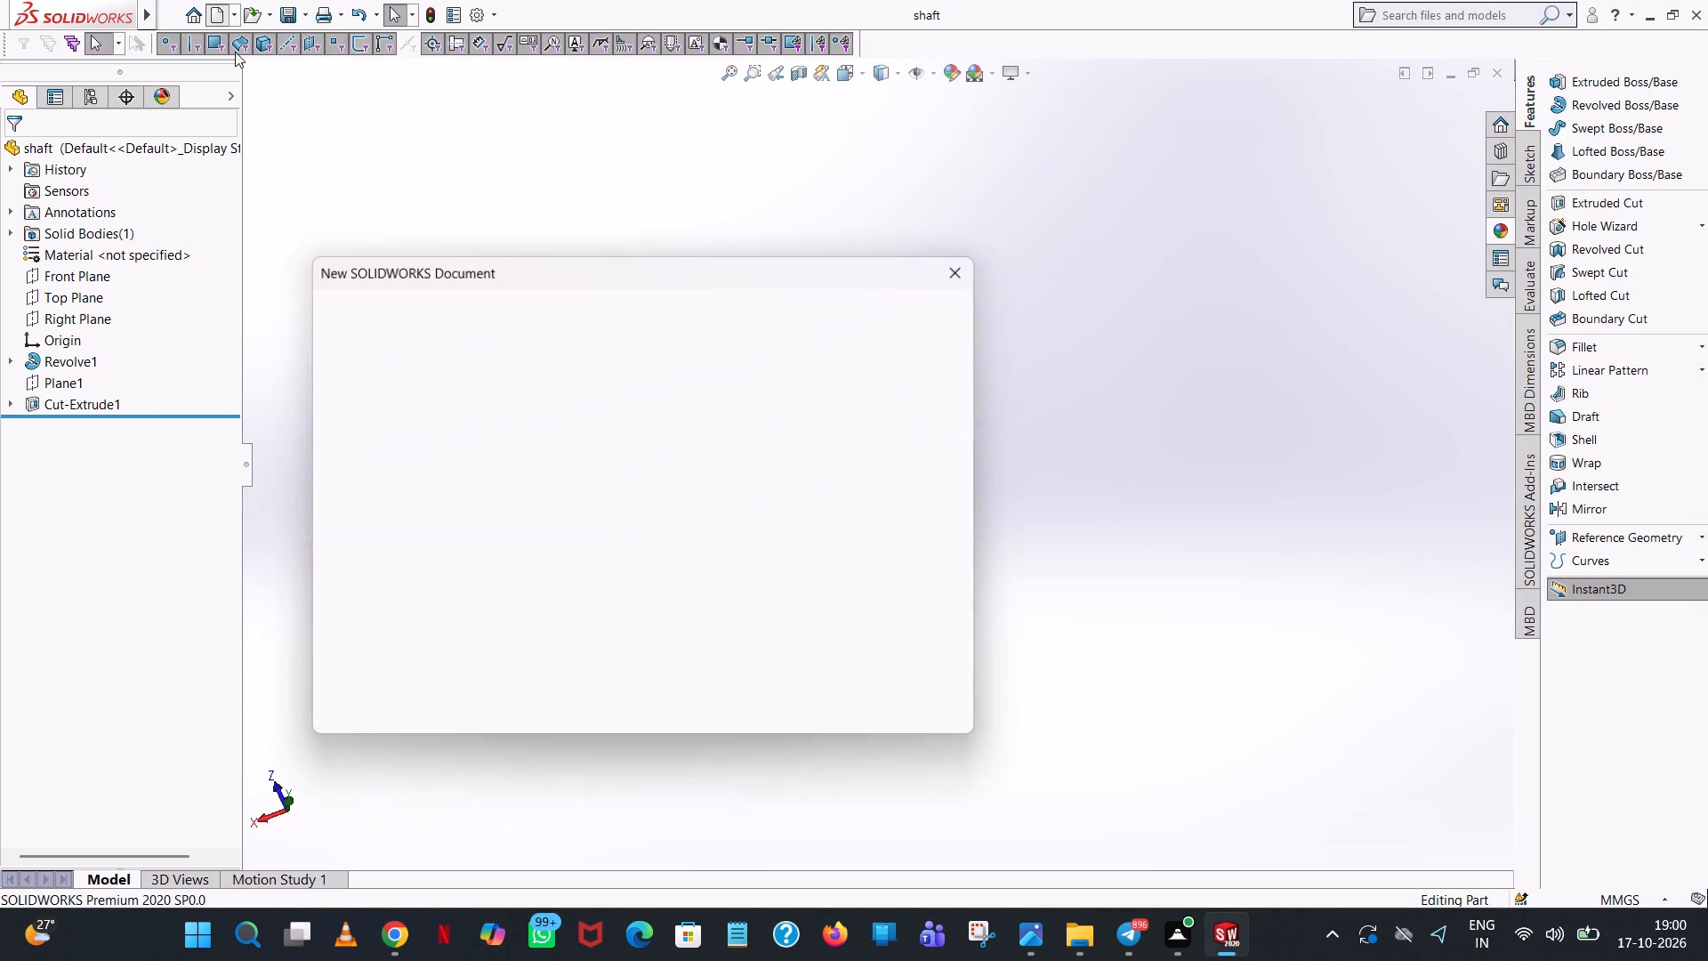
double_click(433, 439)
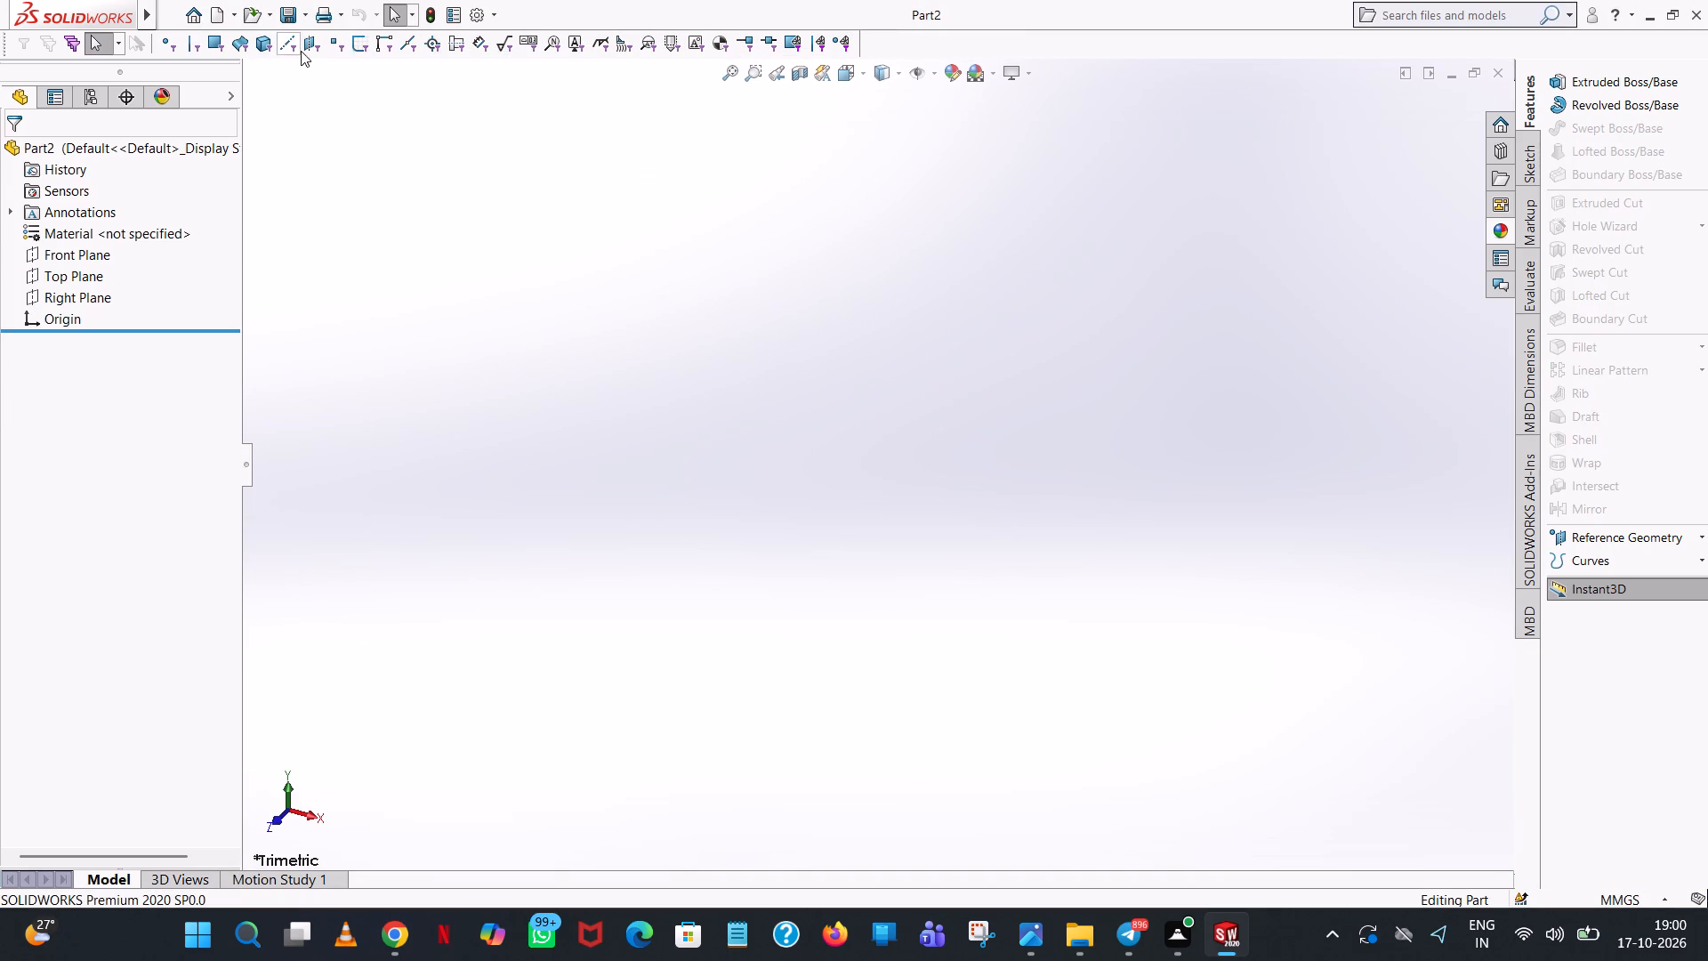
click(99, 261)
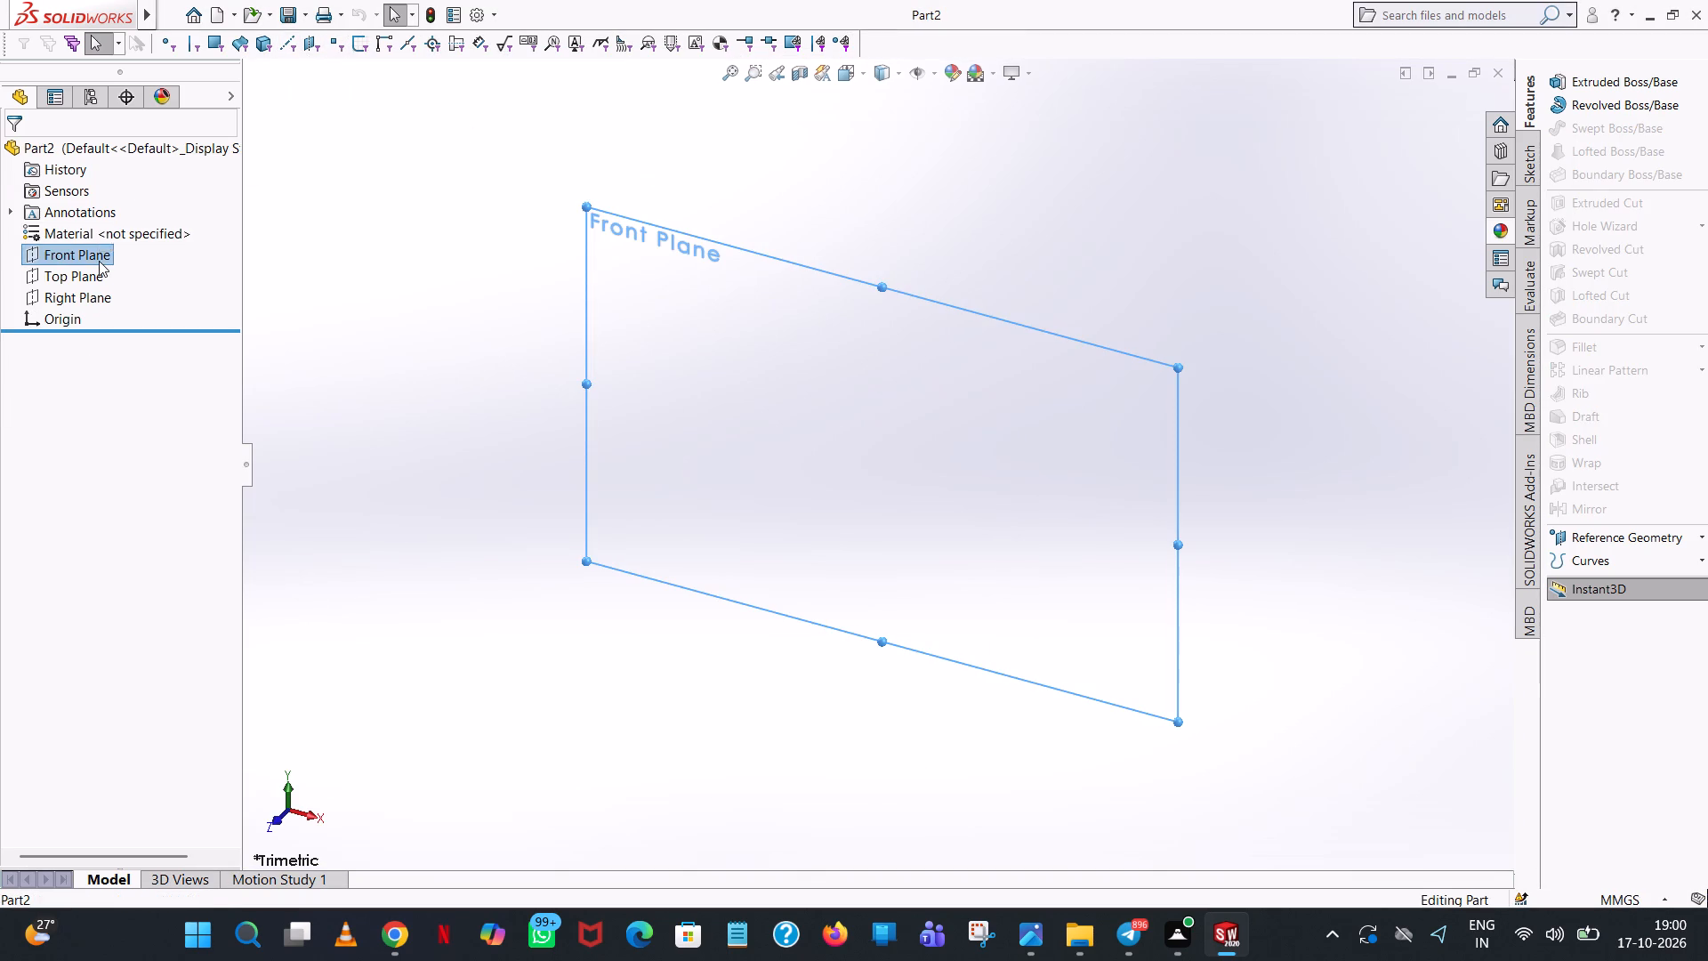
click(108, 239)
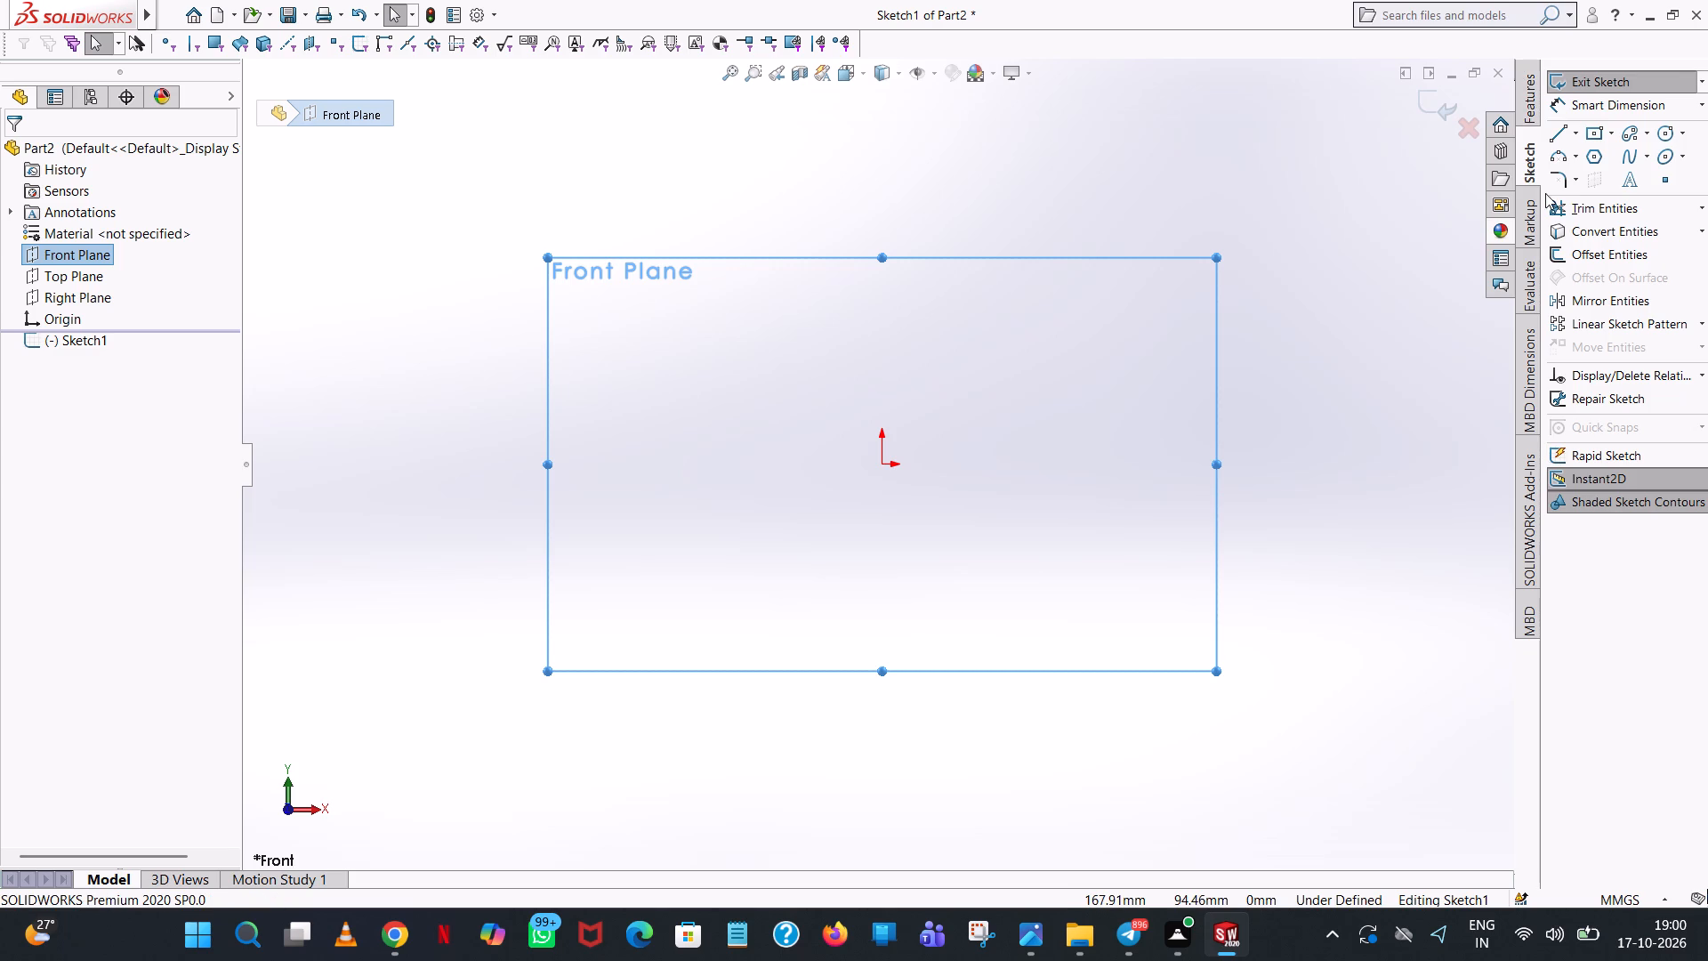
Sketch a horizontal line running in the positive X direction from the origin and set its length to 33 mm.
click(1551, 133)
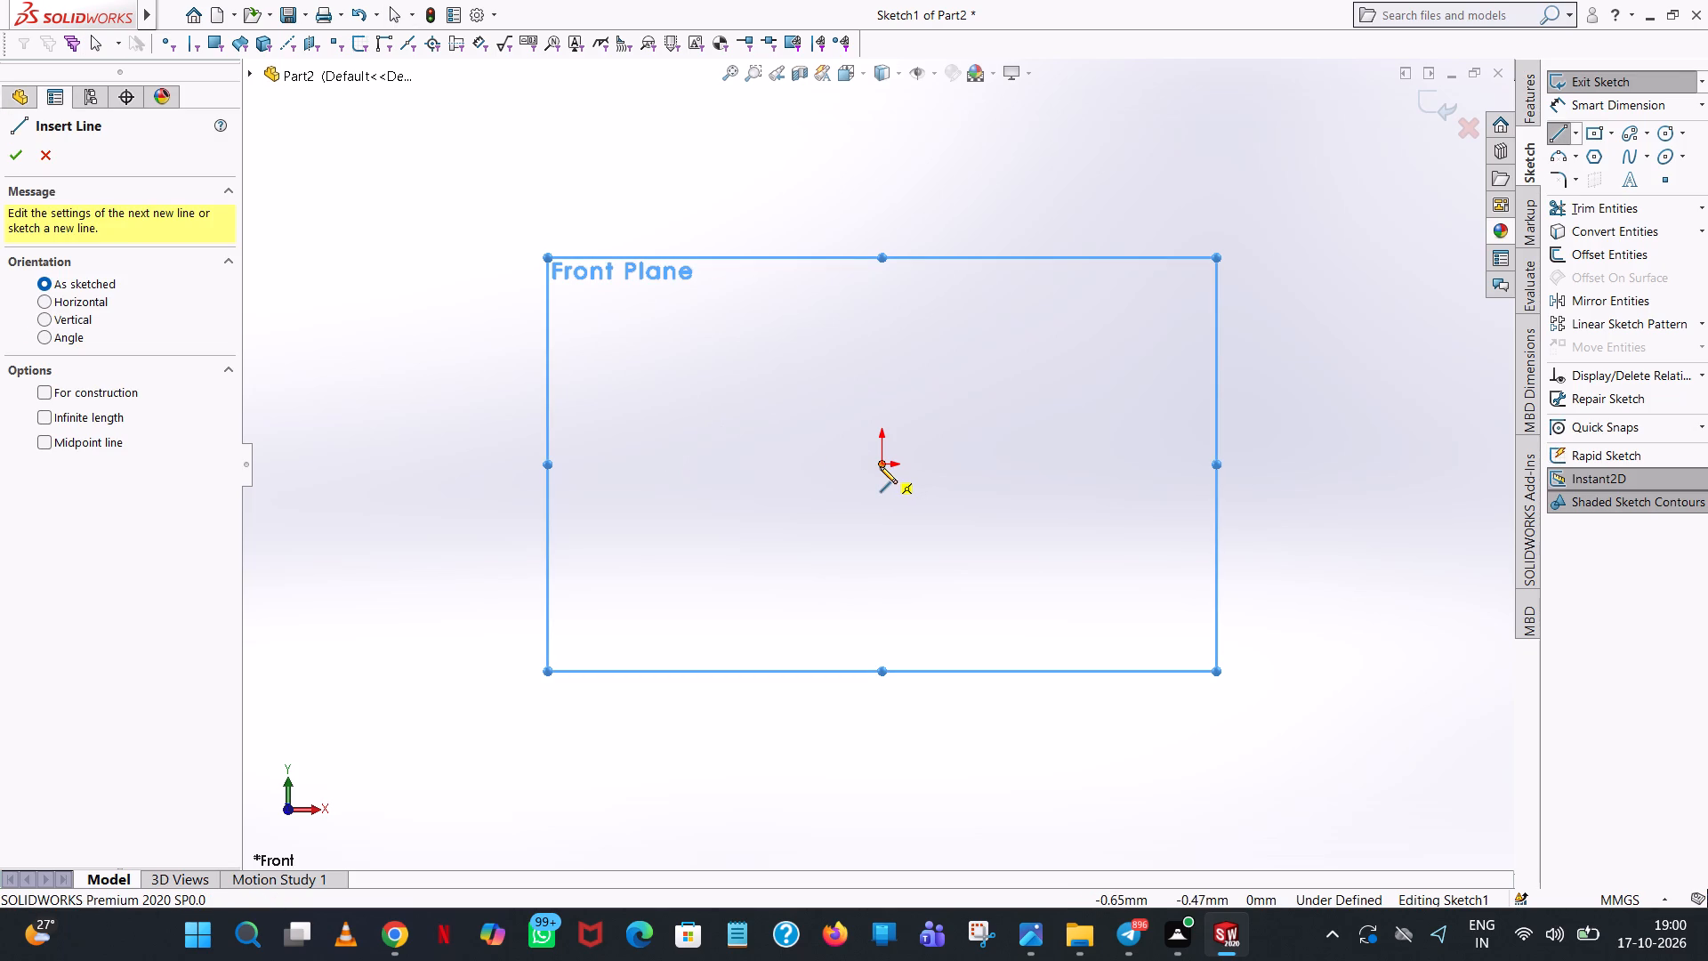
click(880, 466)
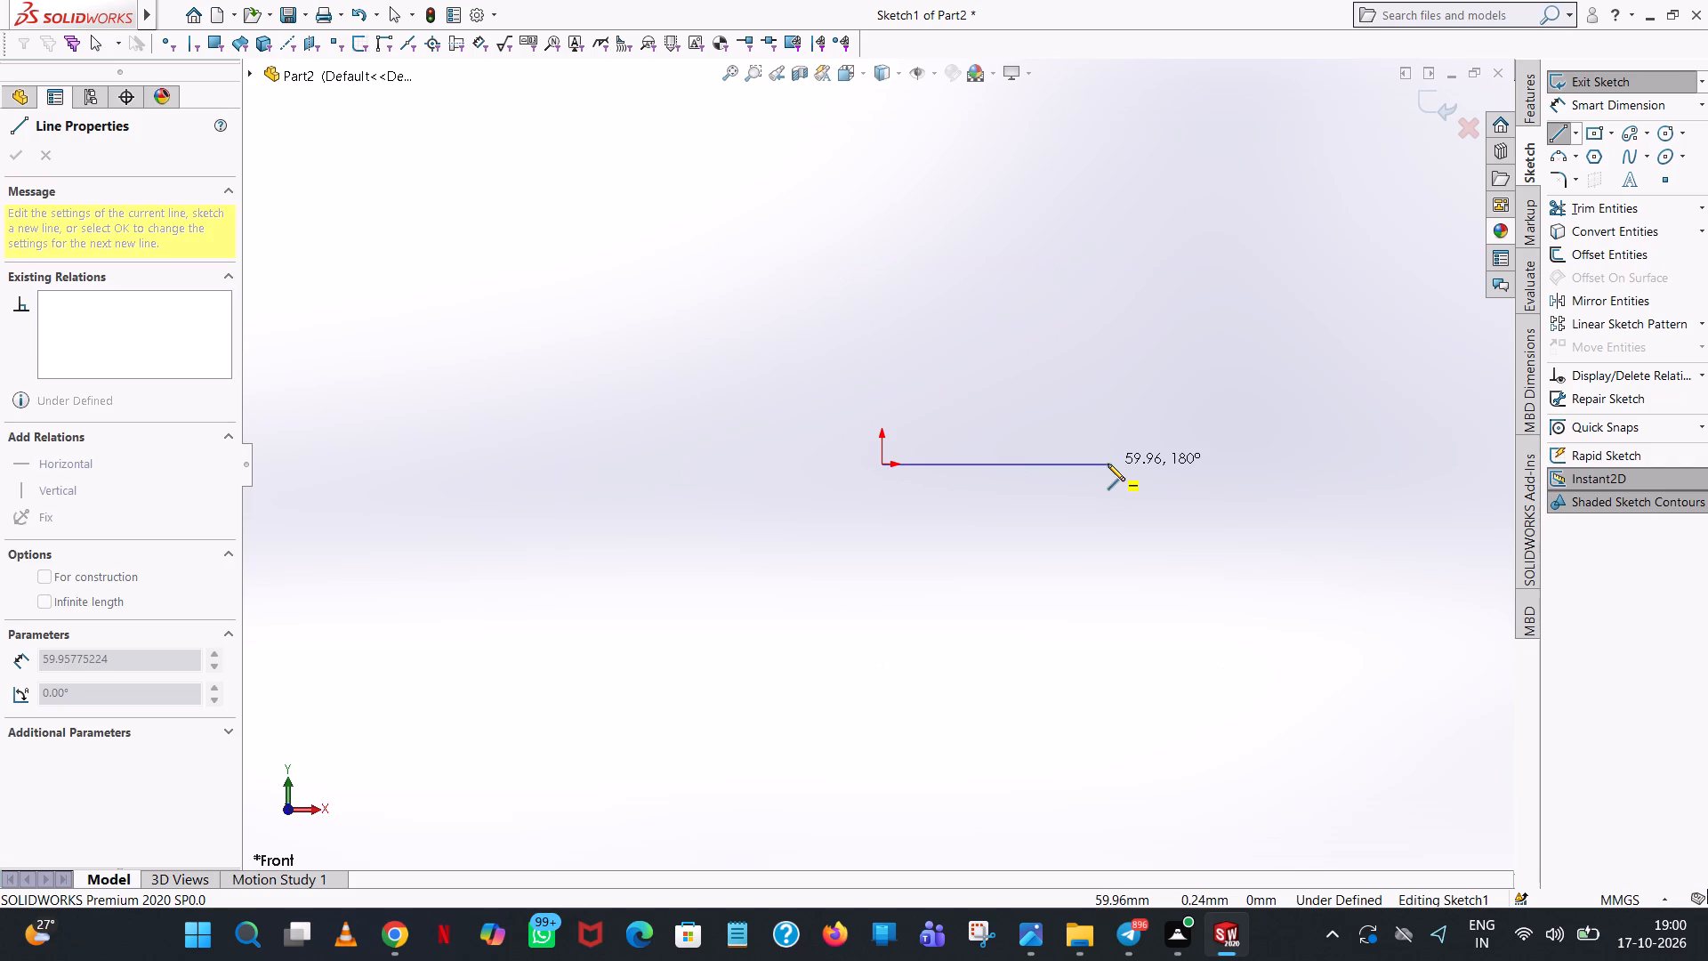
click(1108, 464)
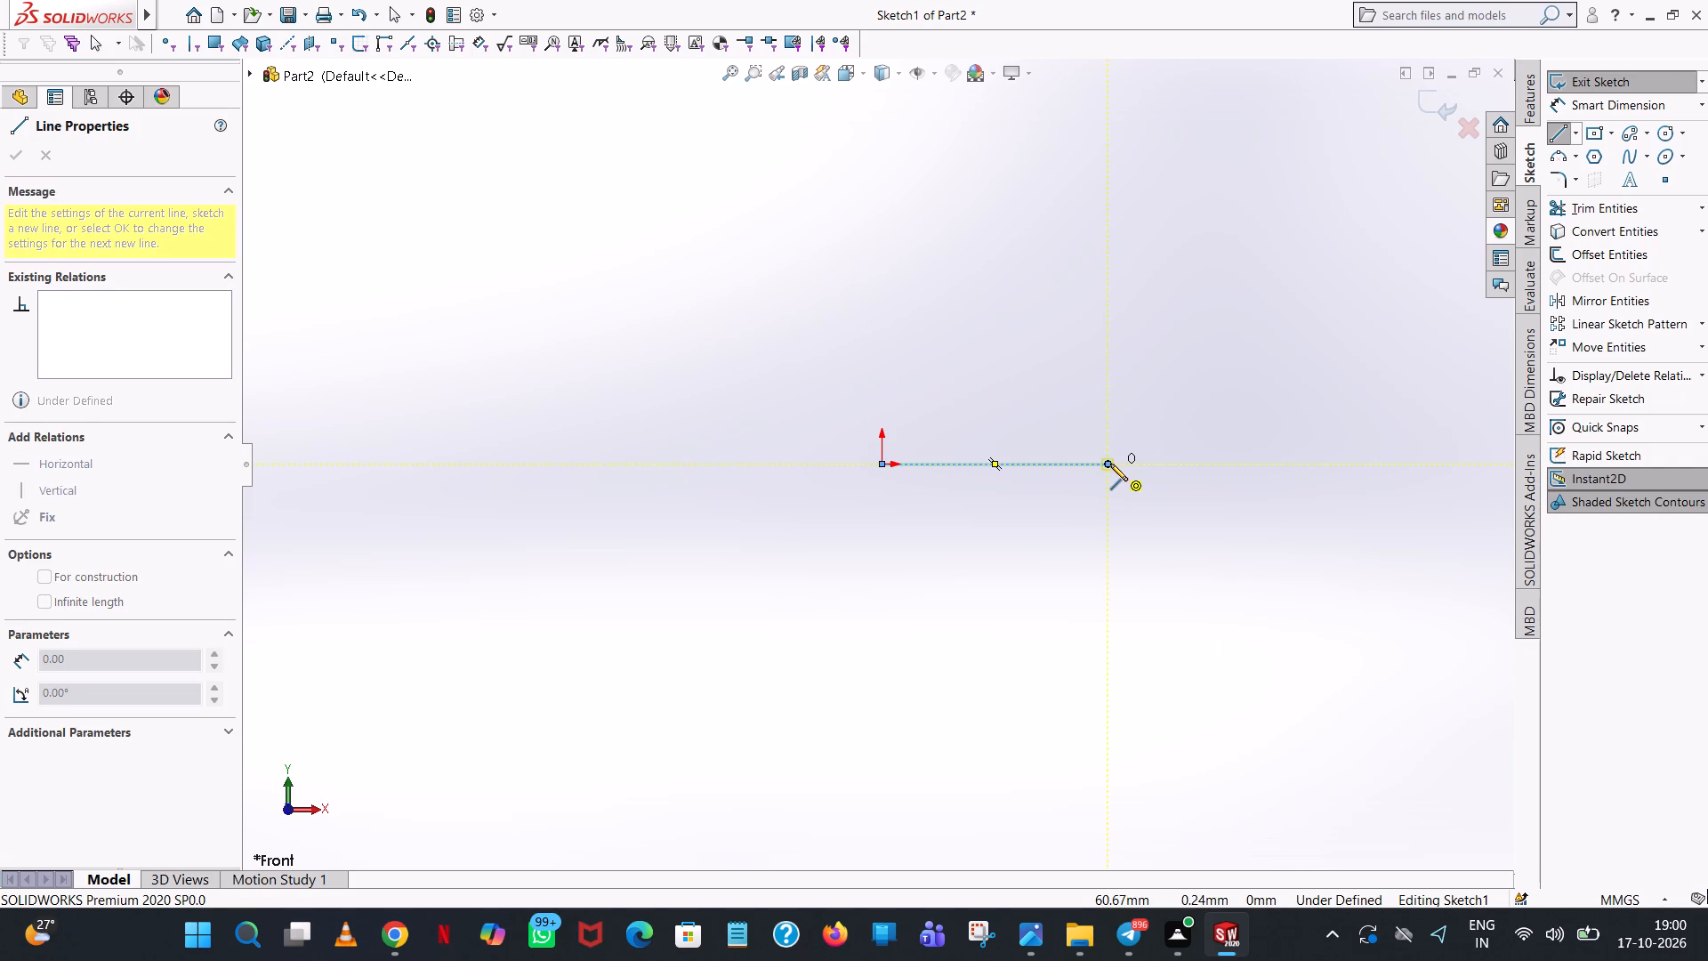
right_click(1110, 464)
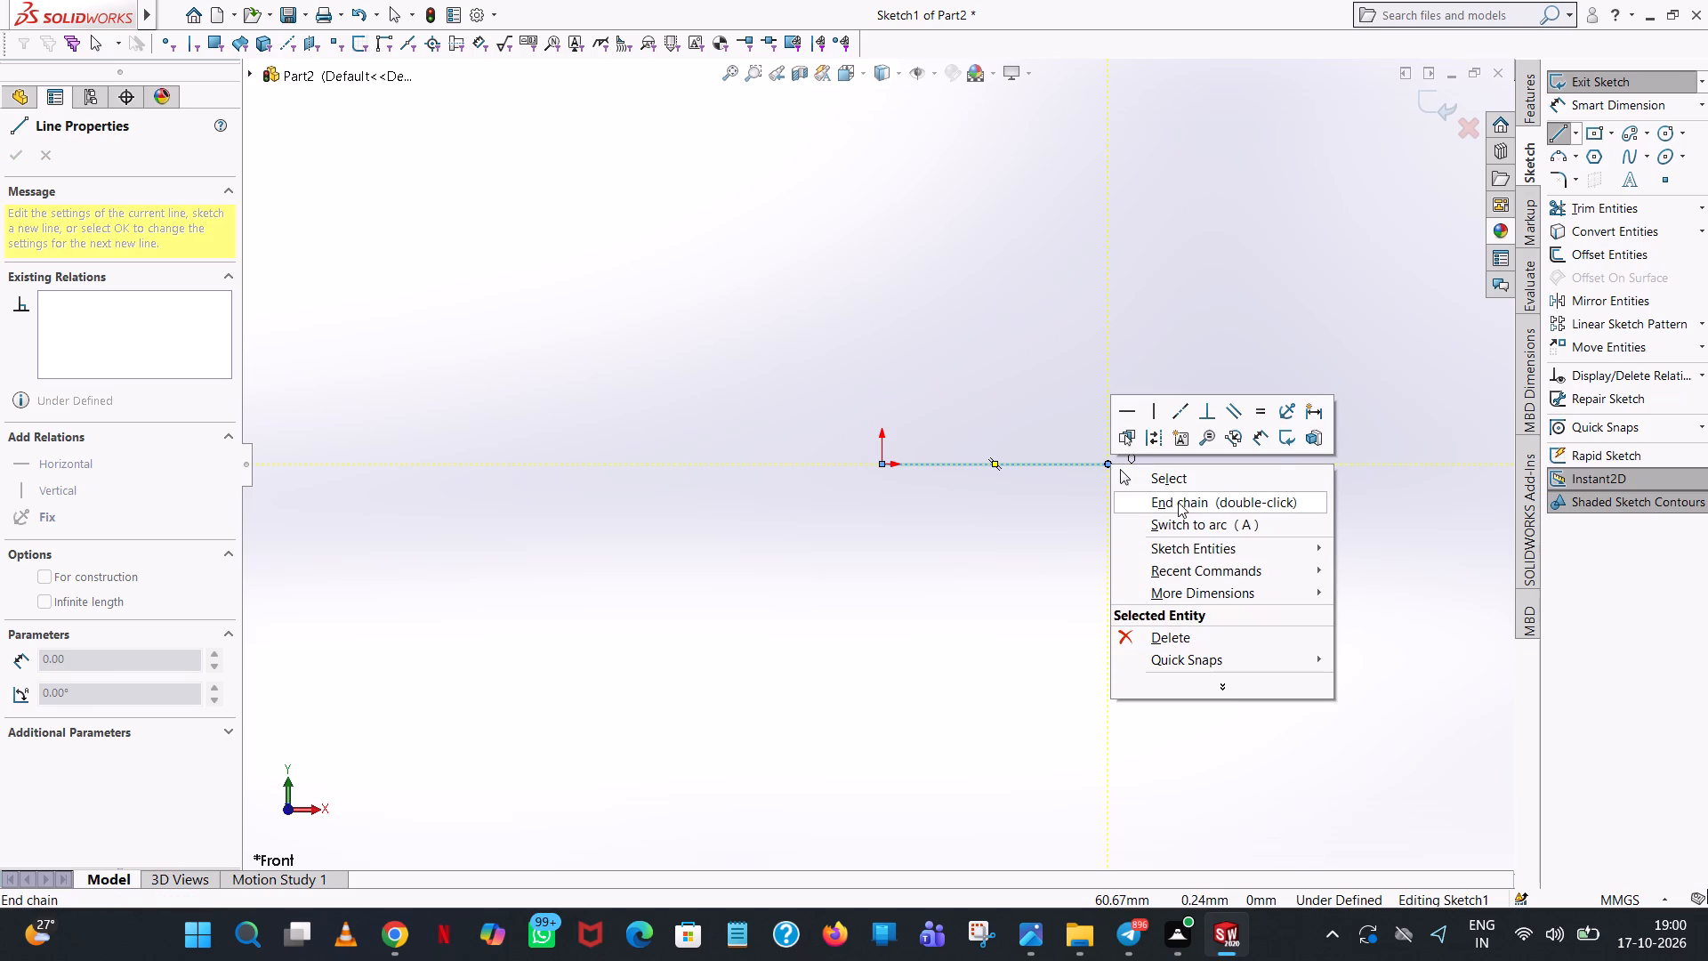
click(1210, 480)
click(1064, 464)
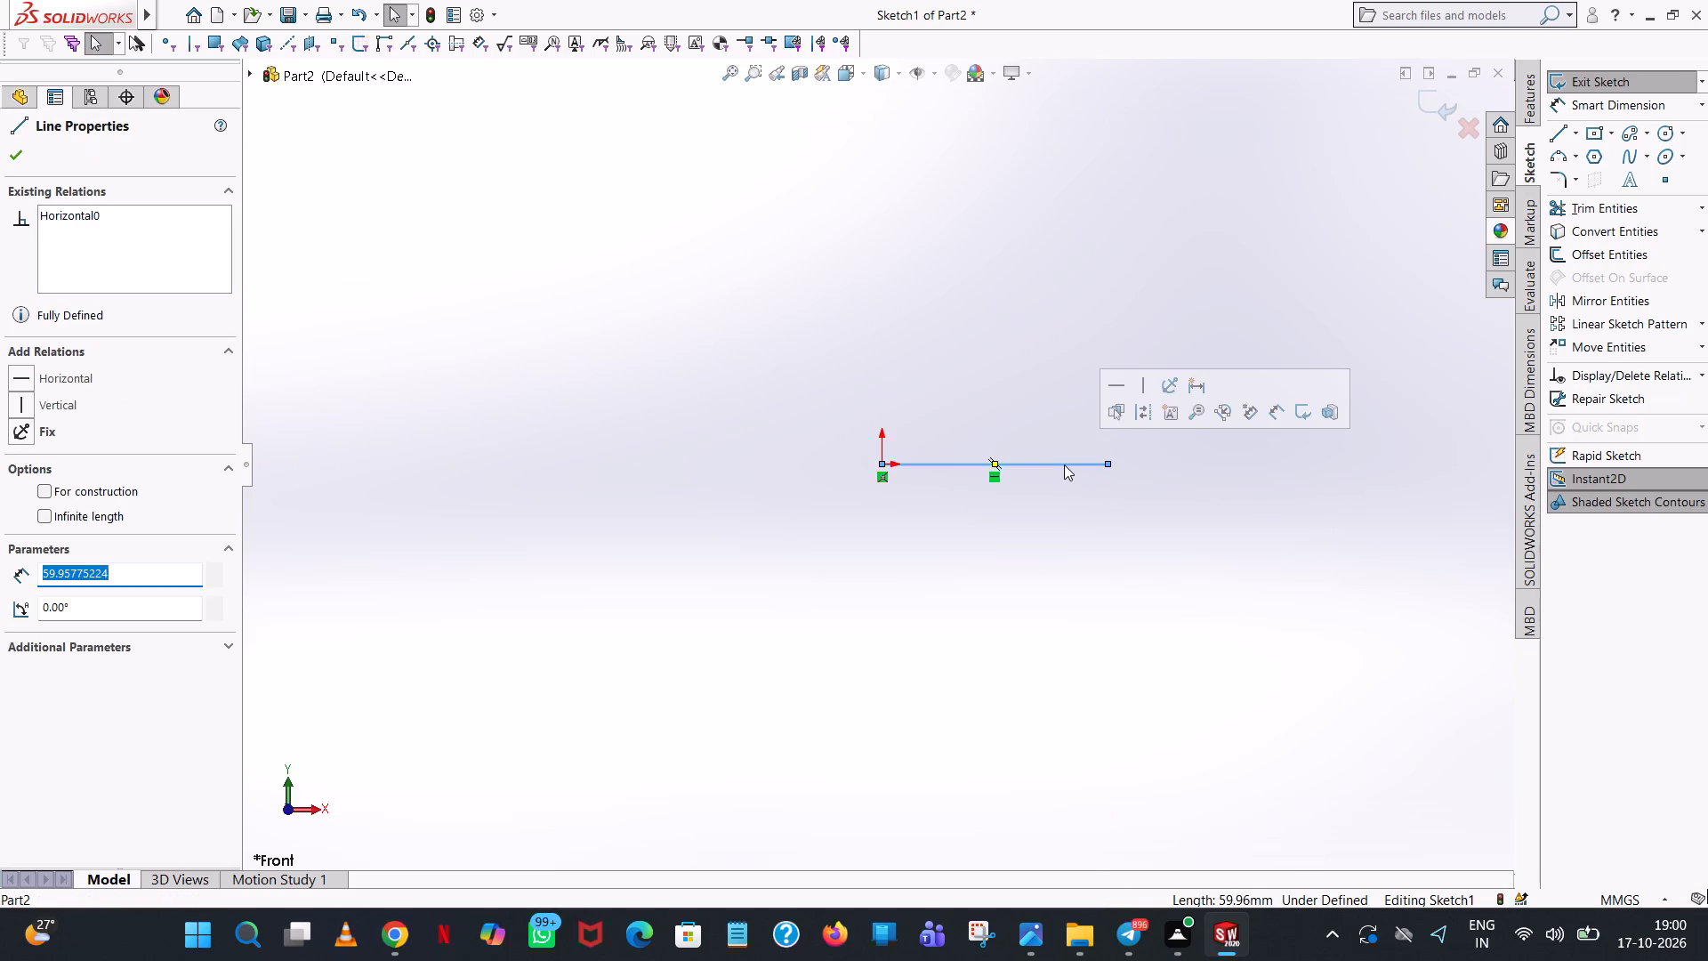
text(33)
key(Return)
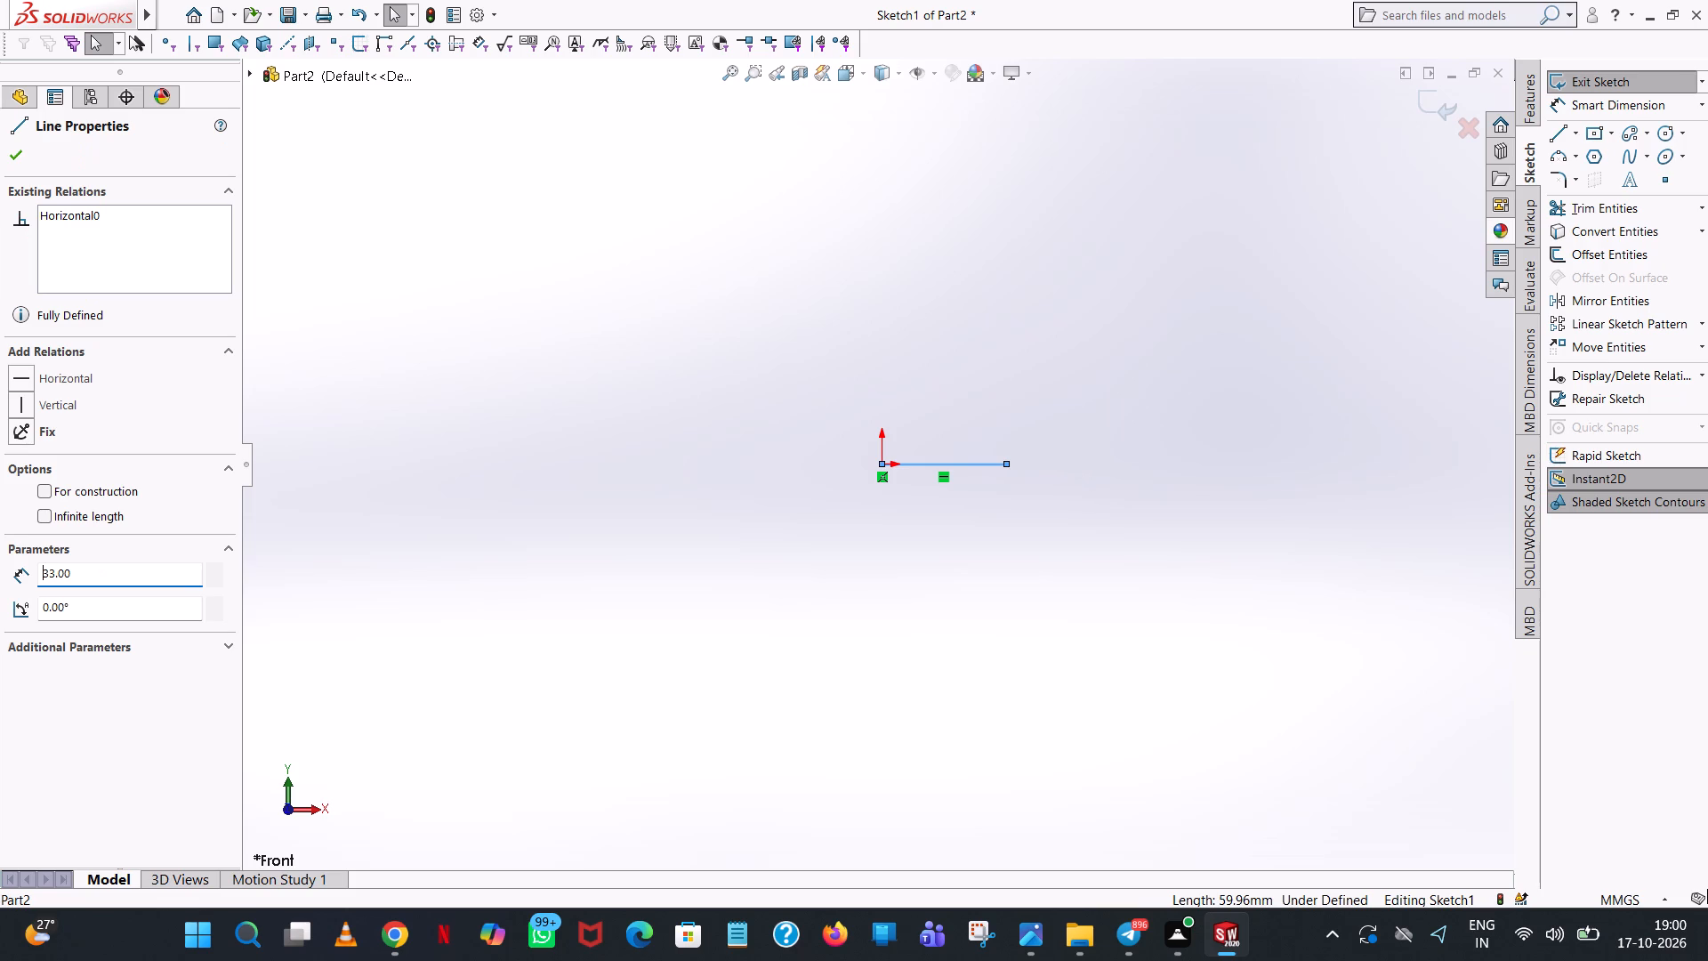
click(1167, 409)
Draw a 6 mm vertical line upward from the free end of the 33 mm baseline.
scroll(975, 453, down, 2)
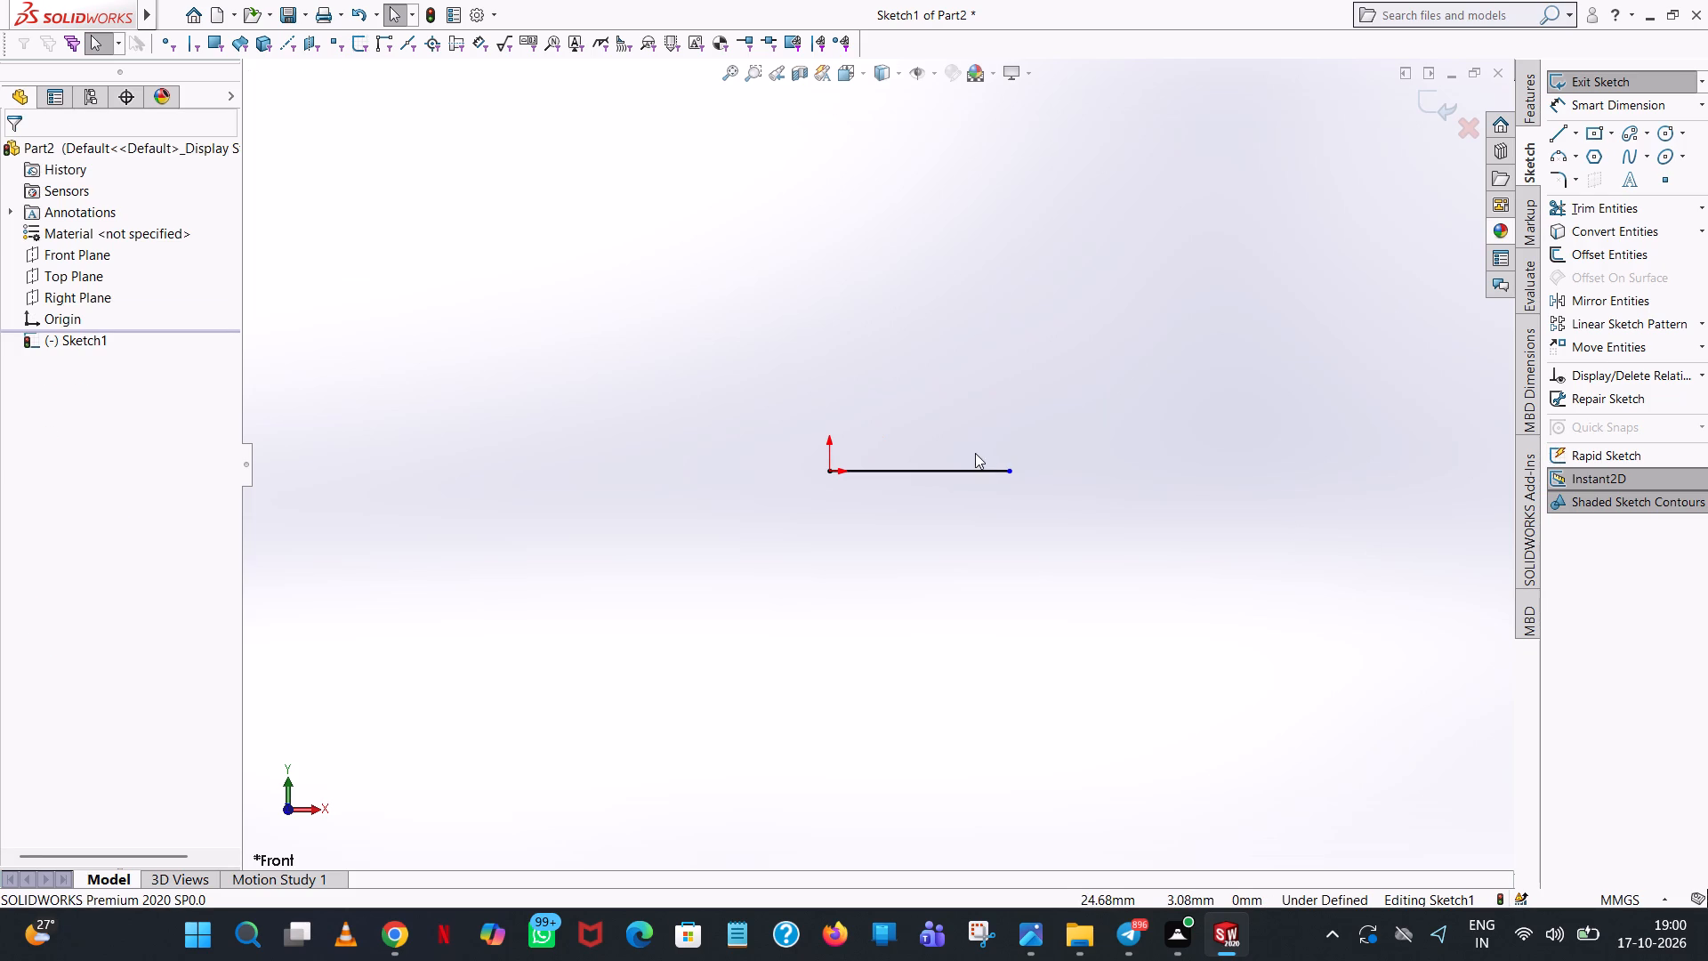
click(1564, 135)
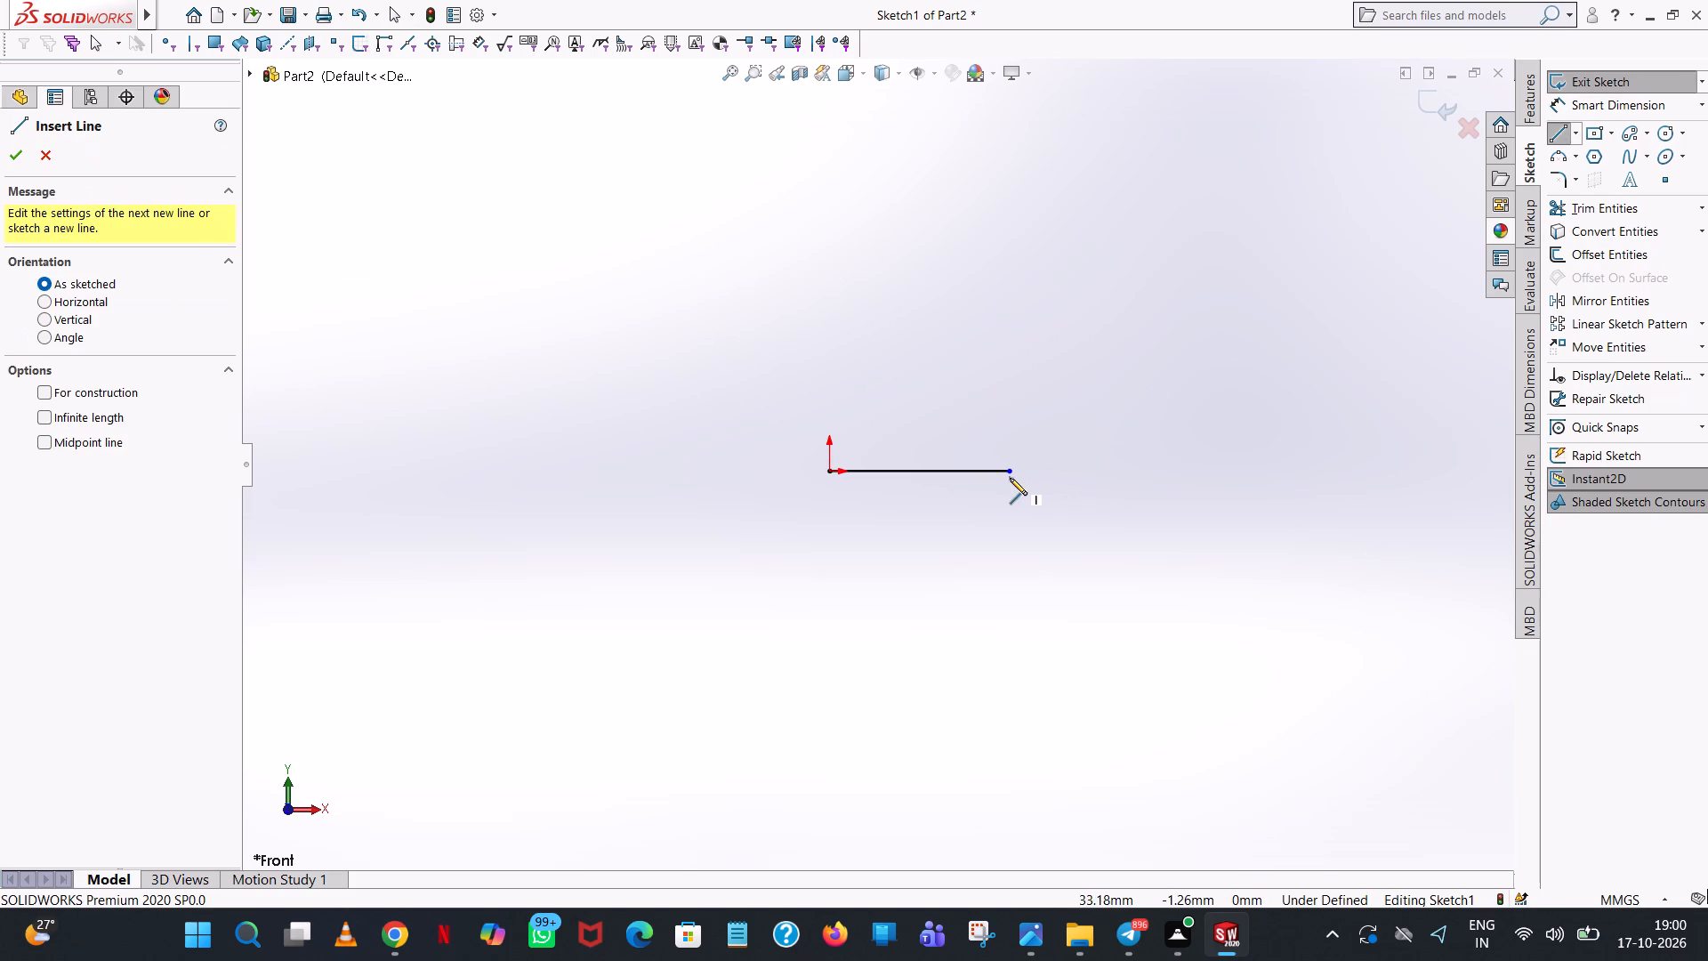
click(1009, 472)
click(1005, 388)
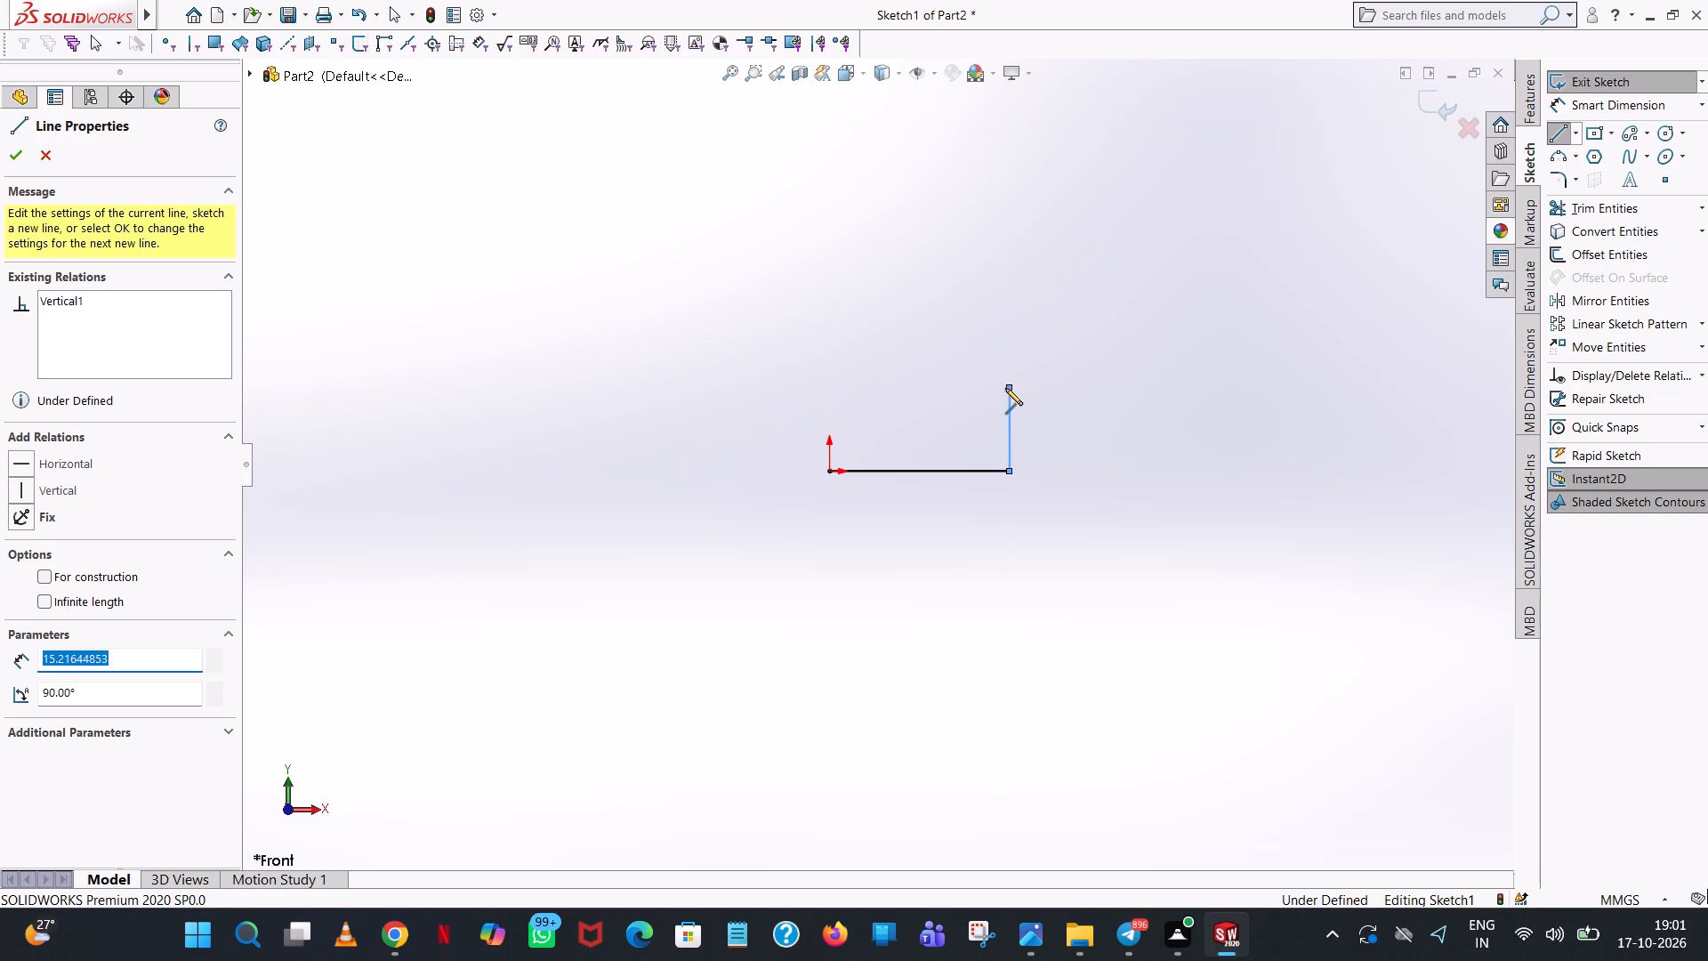
key(6)
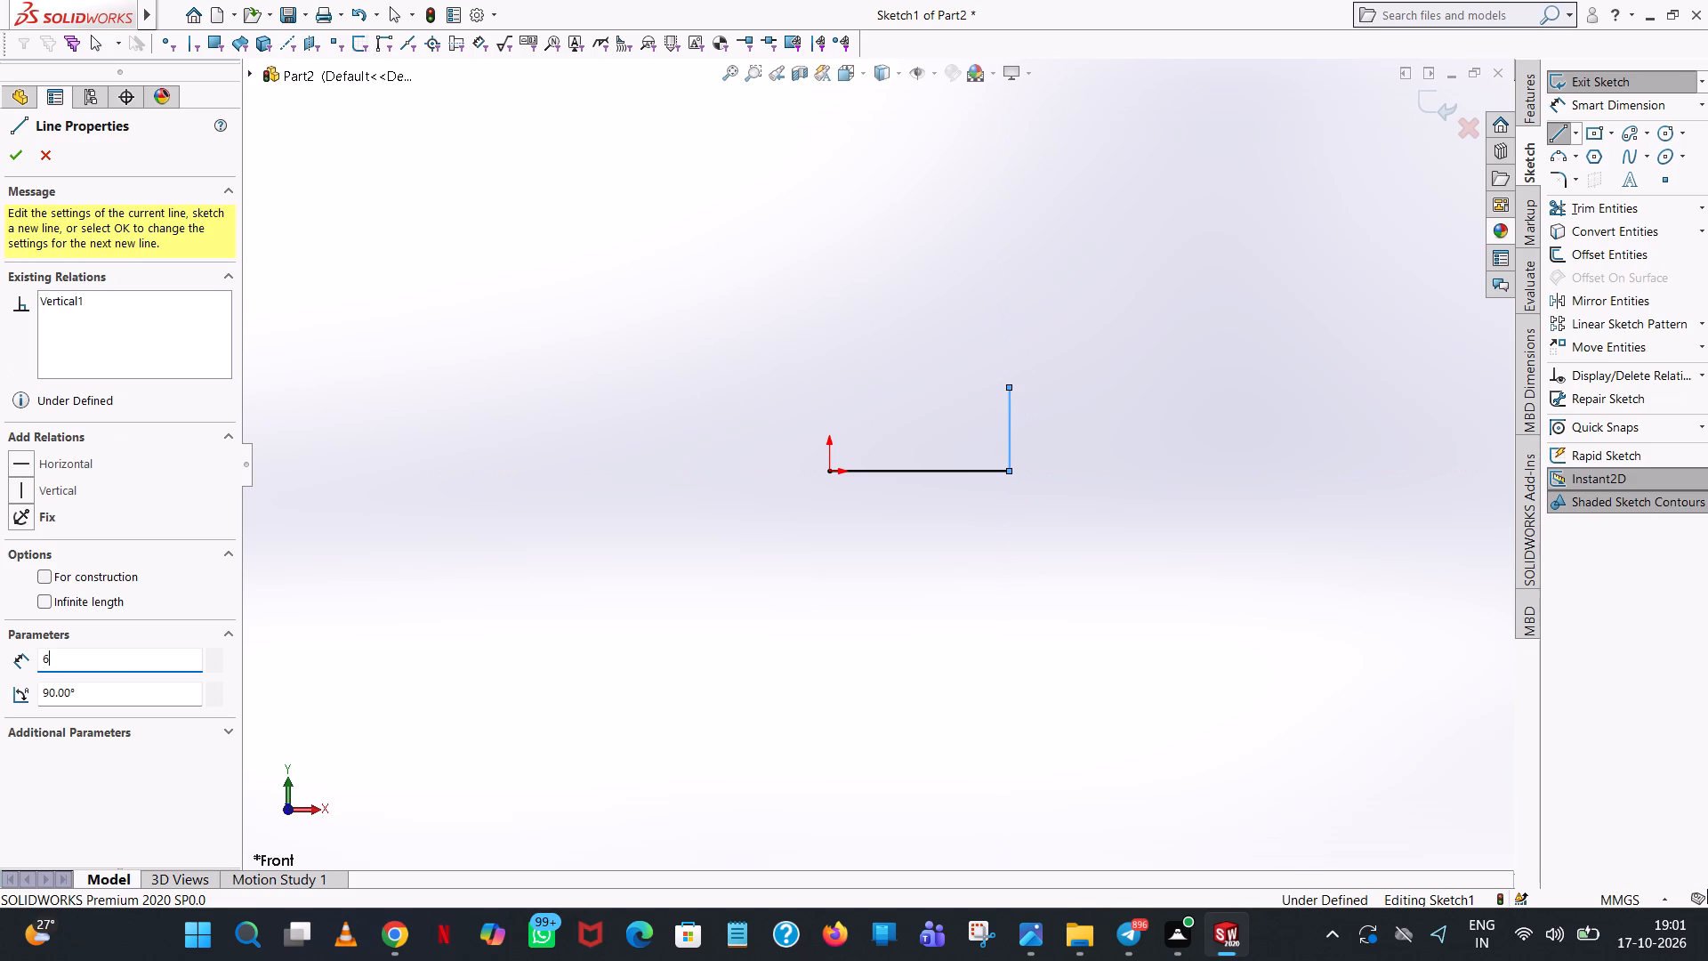
key(Return)
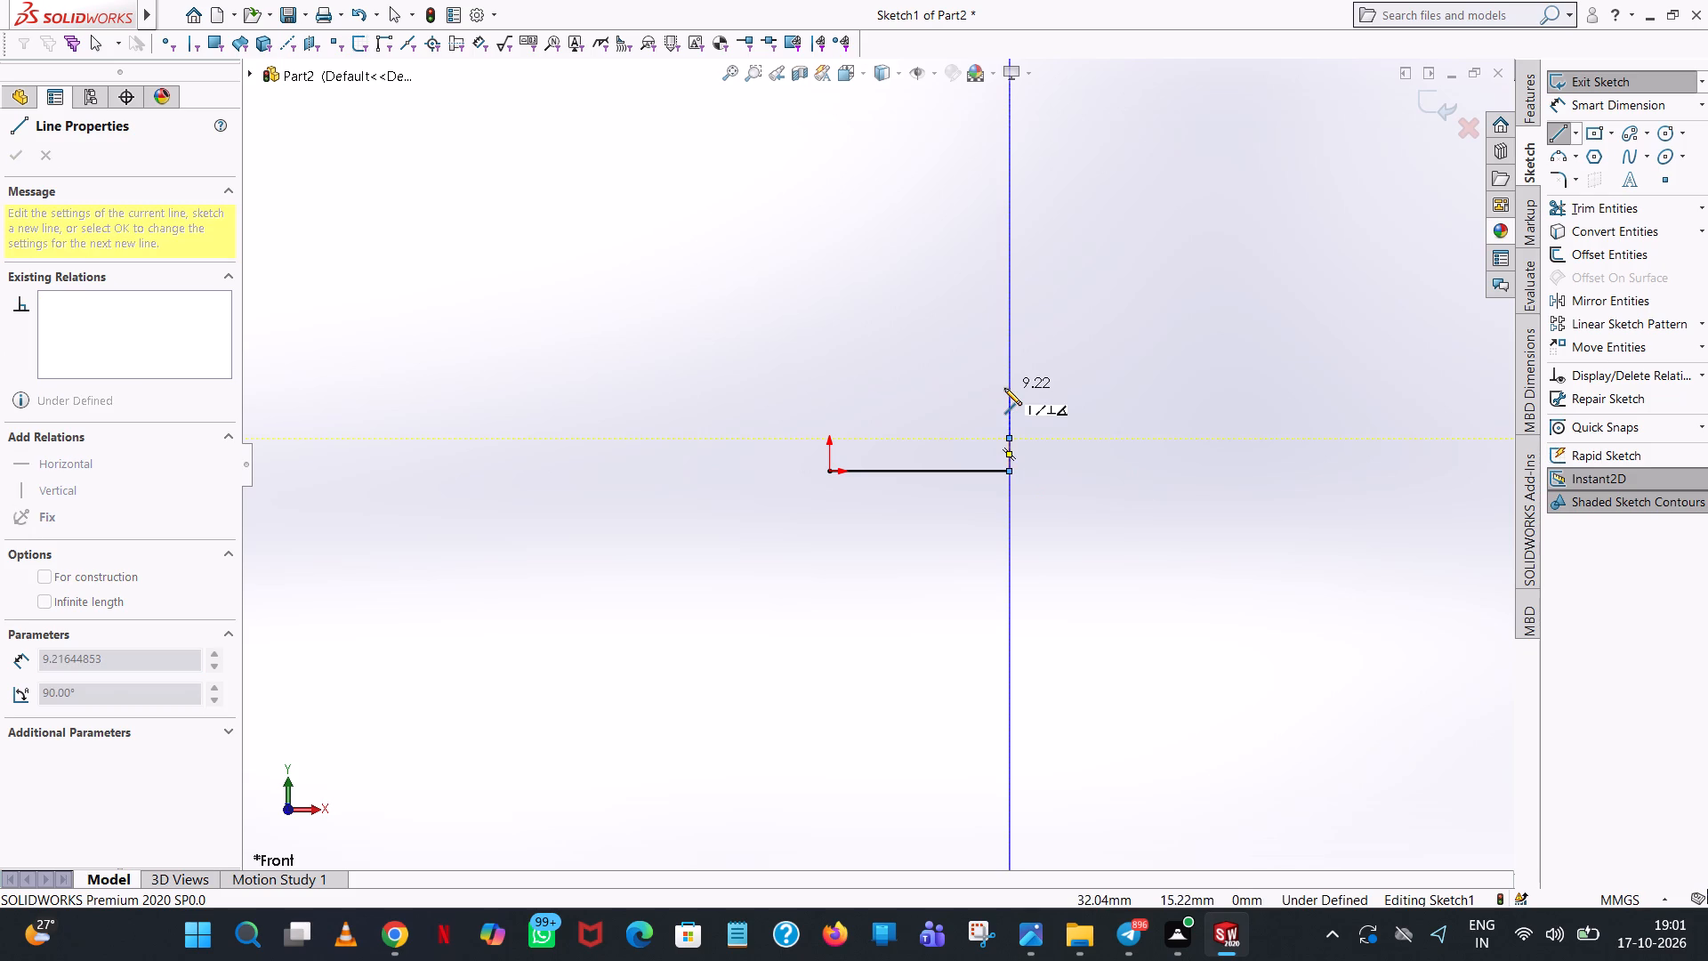
Draw a horizontal line from the top of the 6 mm line back toward the origin side, with a length of 33 mm.
click(850, 435)
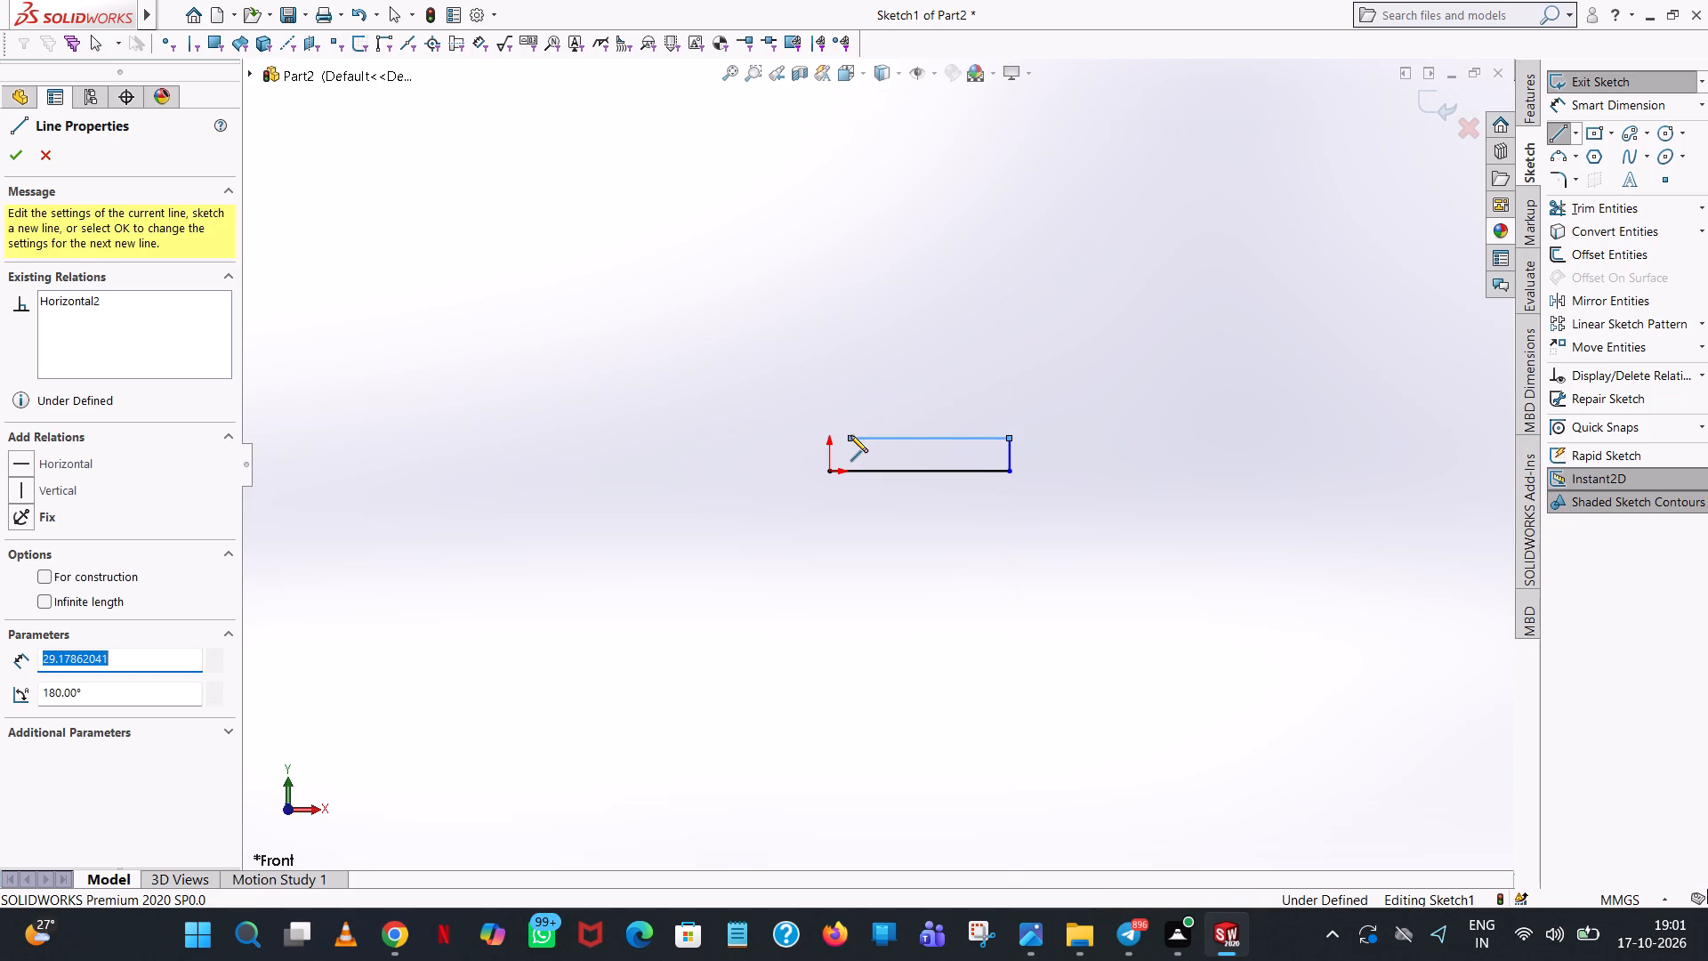
text(33)
key(Return)
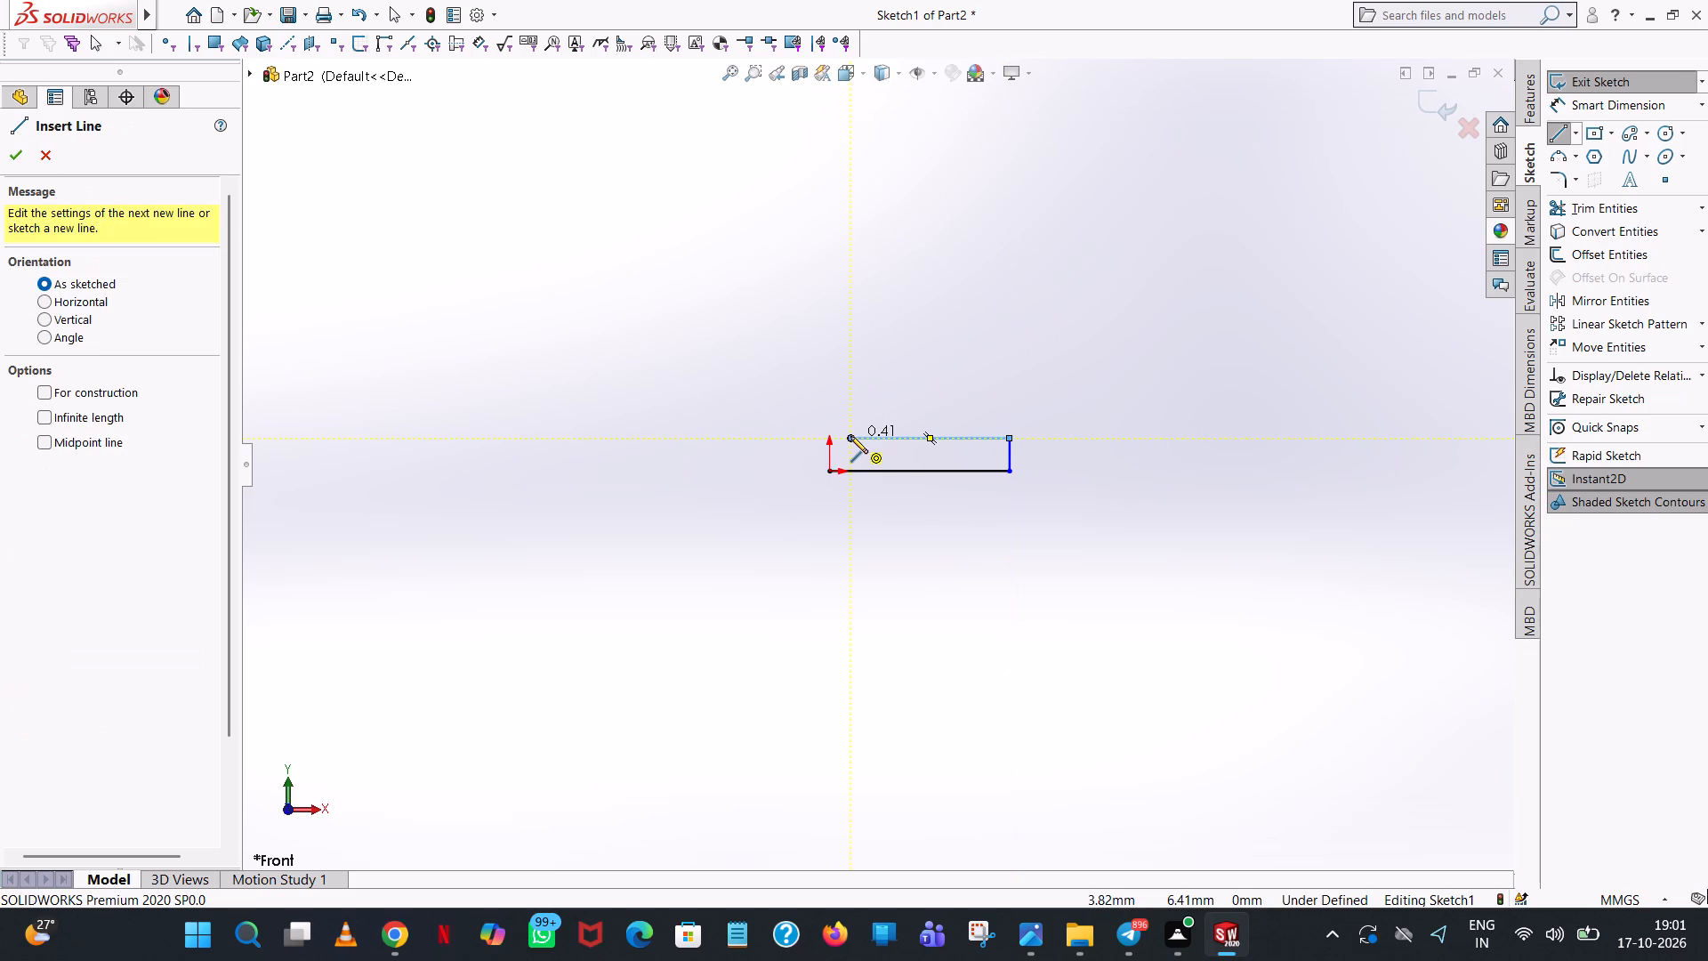
right_click(850, 436)
click(866, 440)
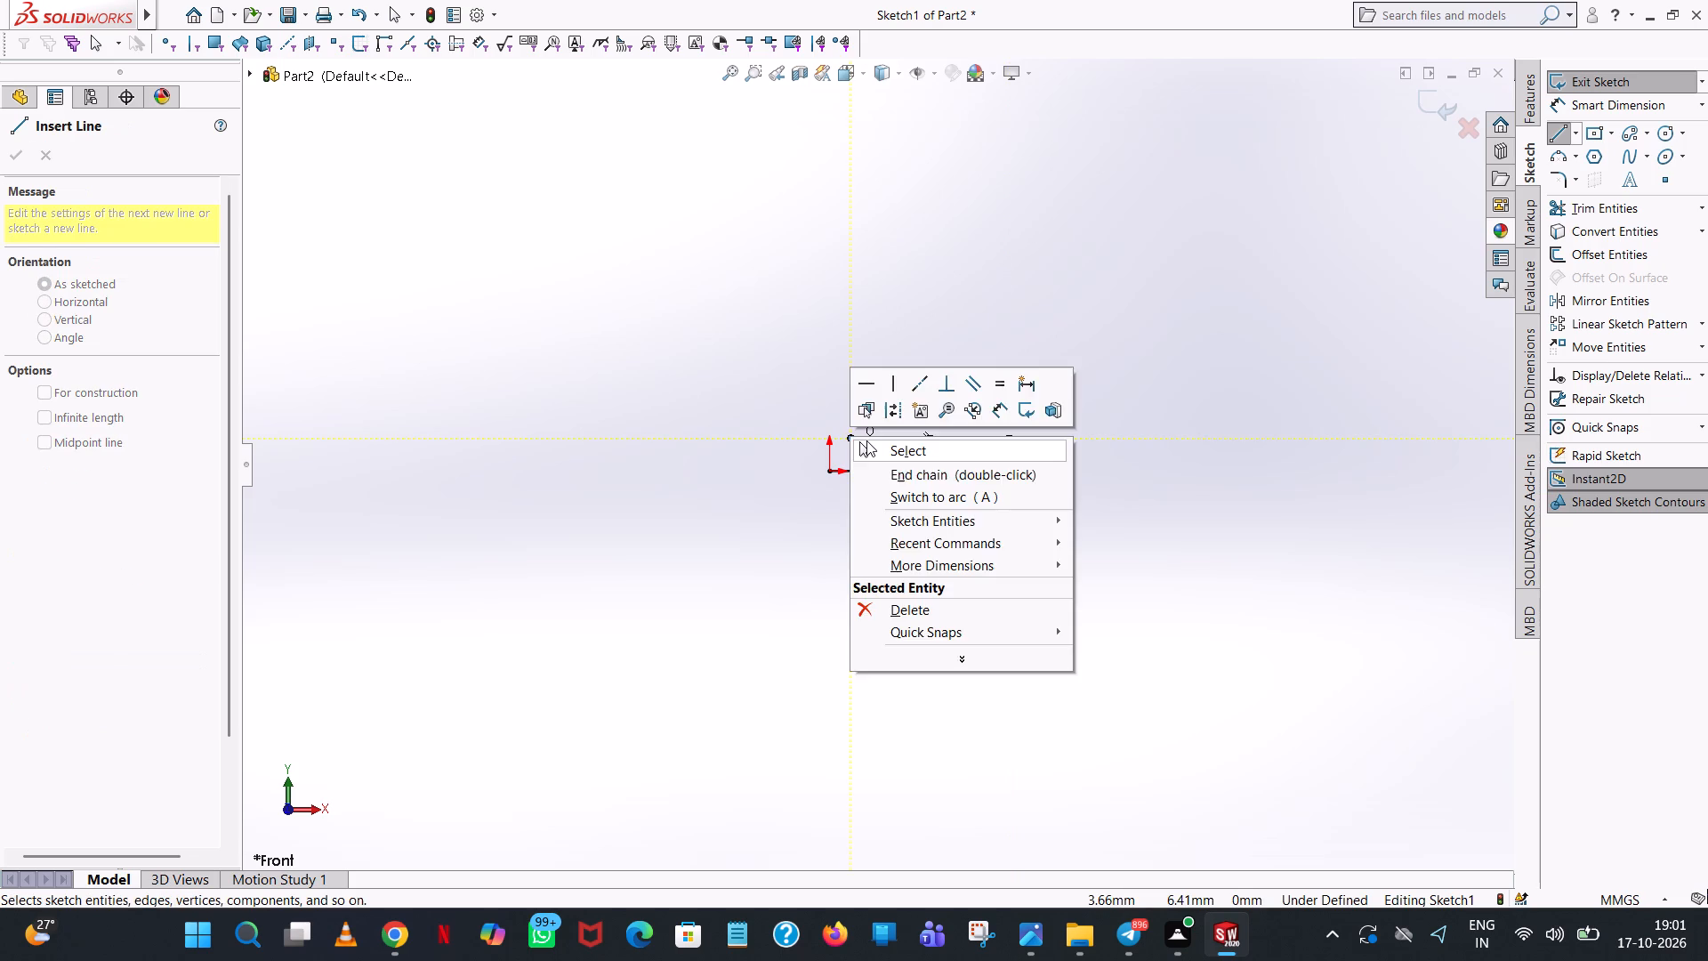
click(869, 440)
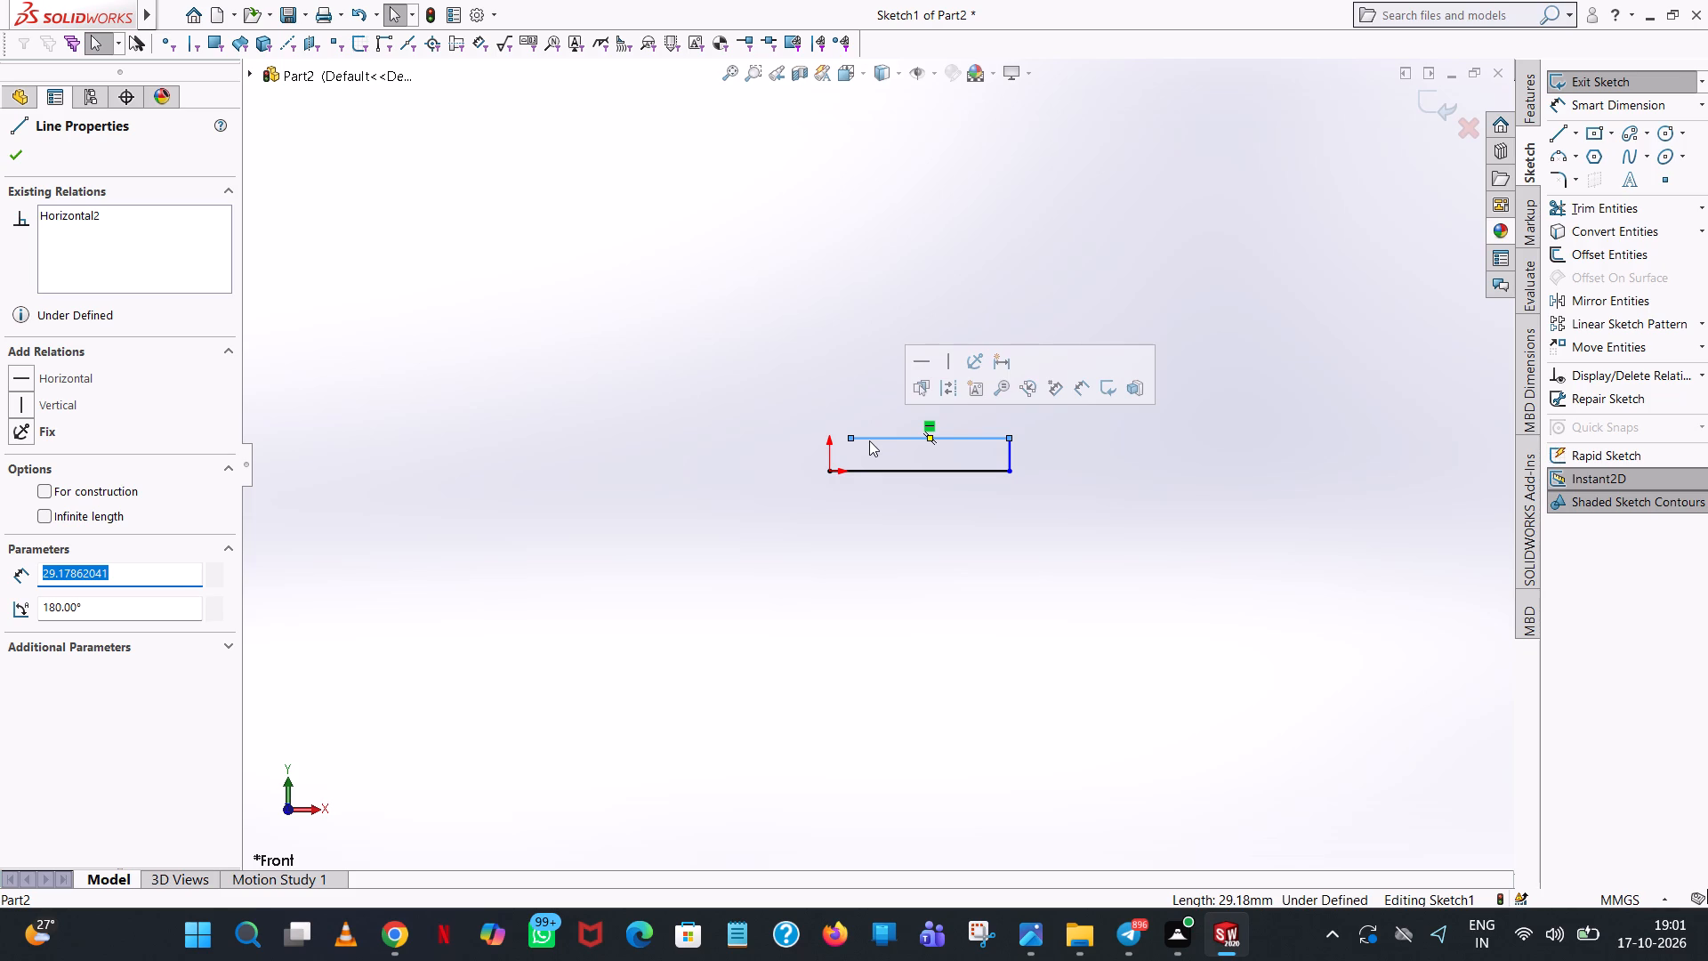
text(33)
key(Return)
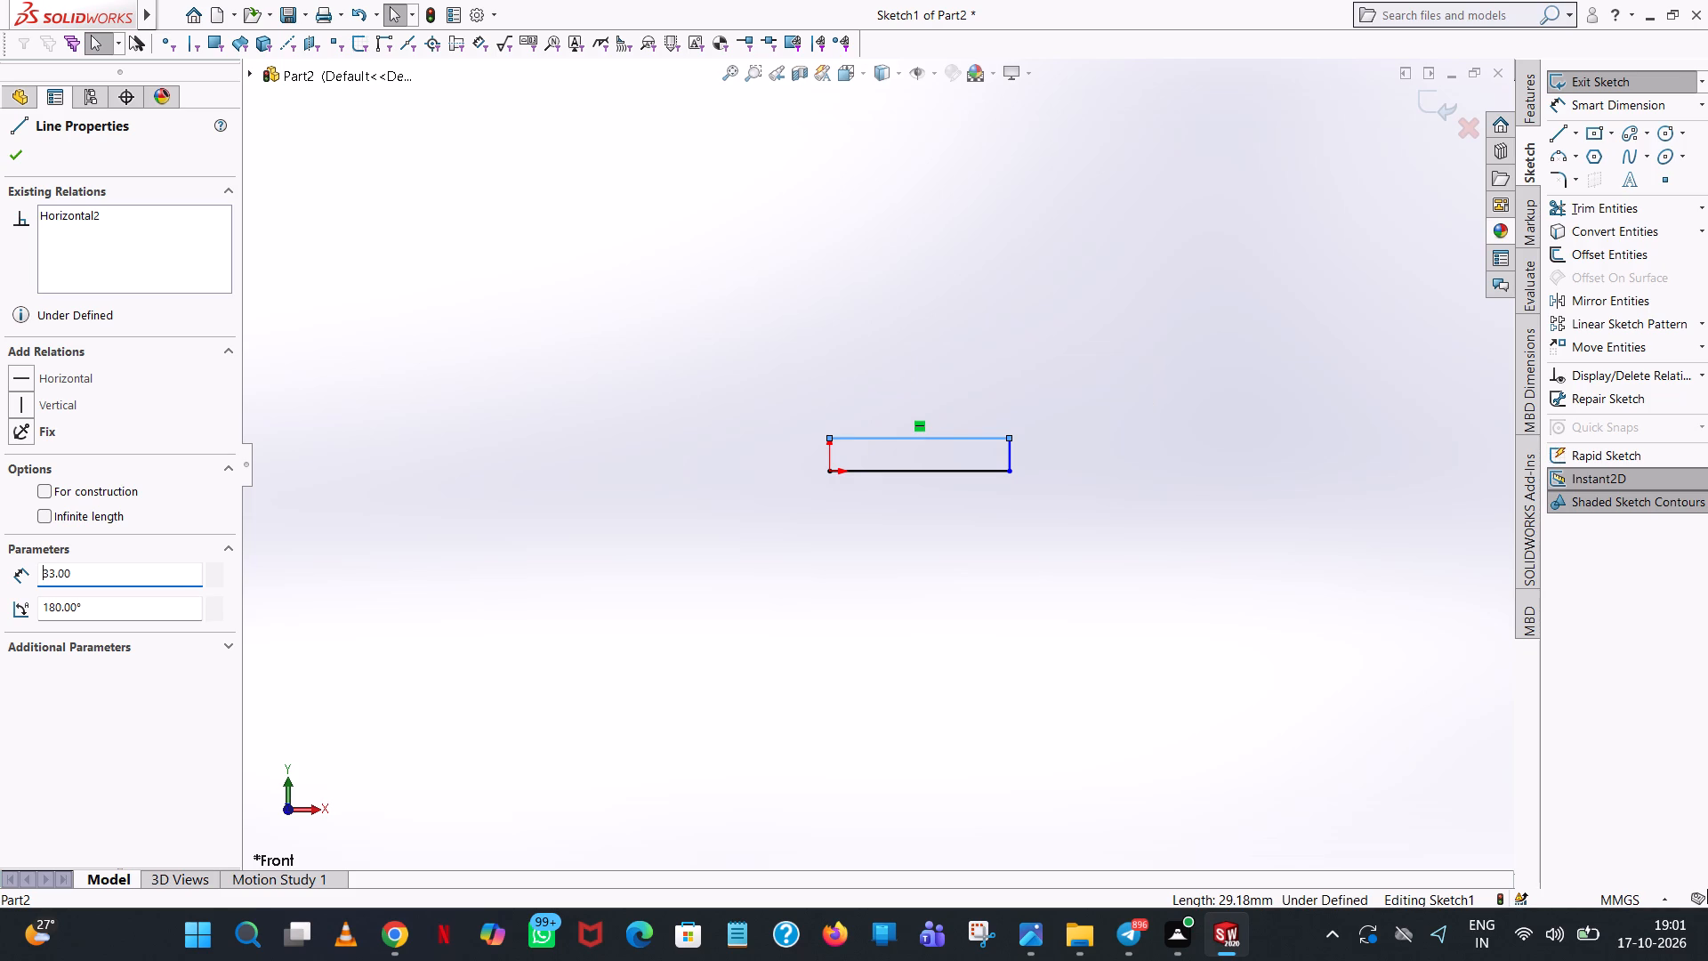
Draw a 7 mm vertical line upward from the origin, crossing the open end of the profile.
scroll(839, 462, down, 3)
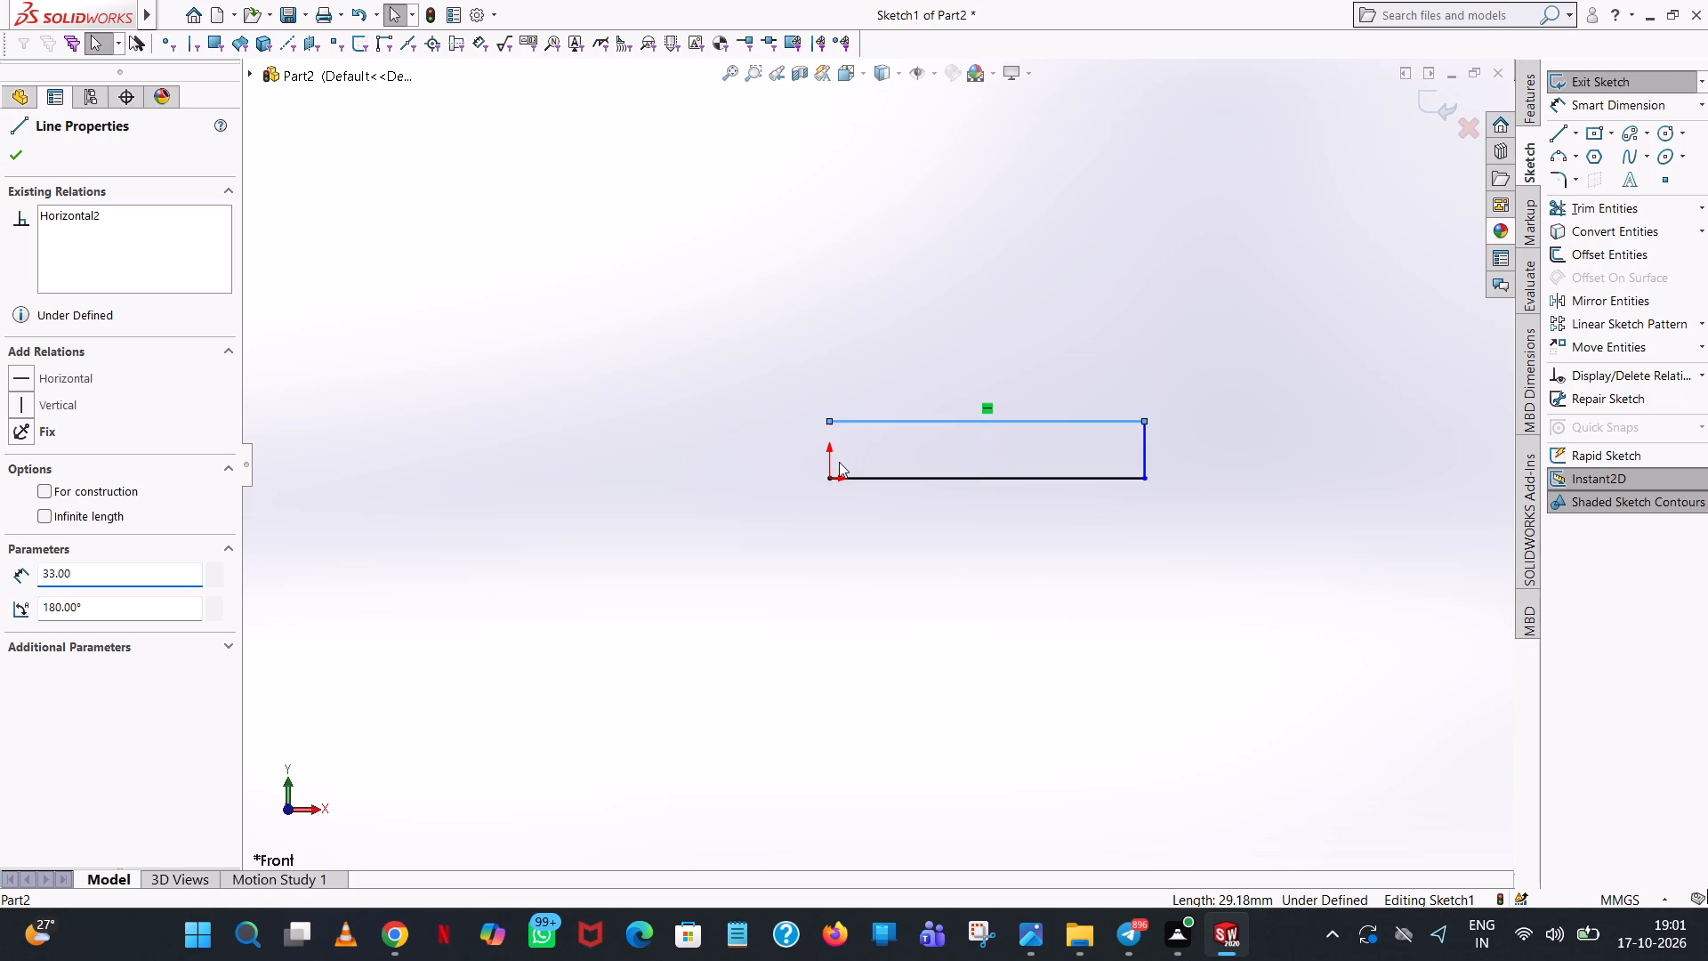
scroll(839, 462, down, 3)
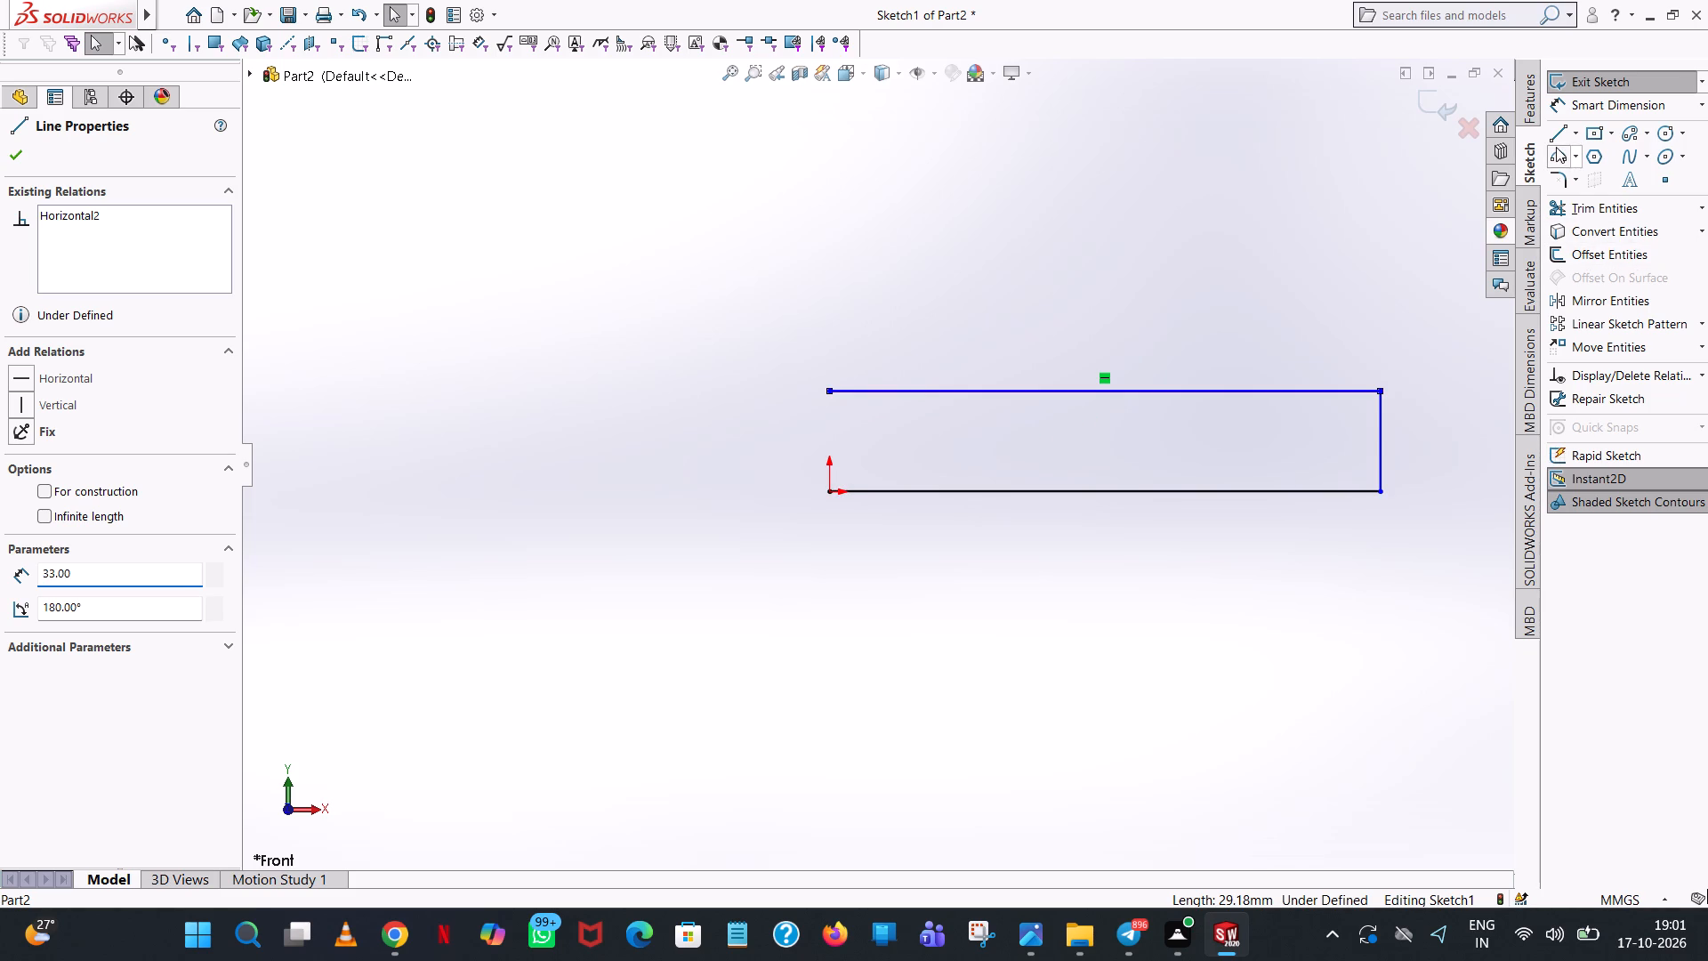
click(1554, 141)
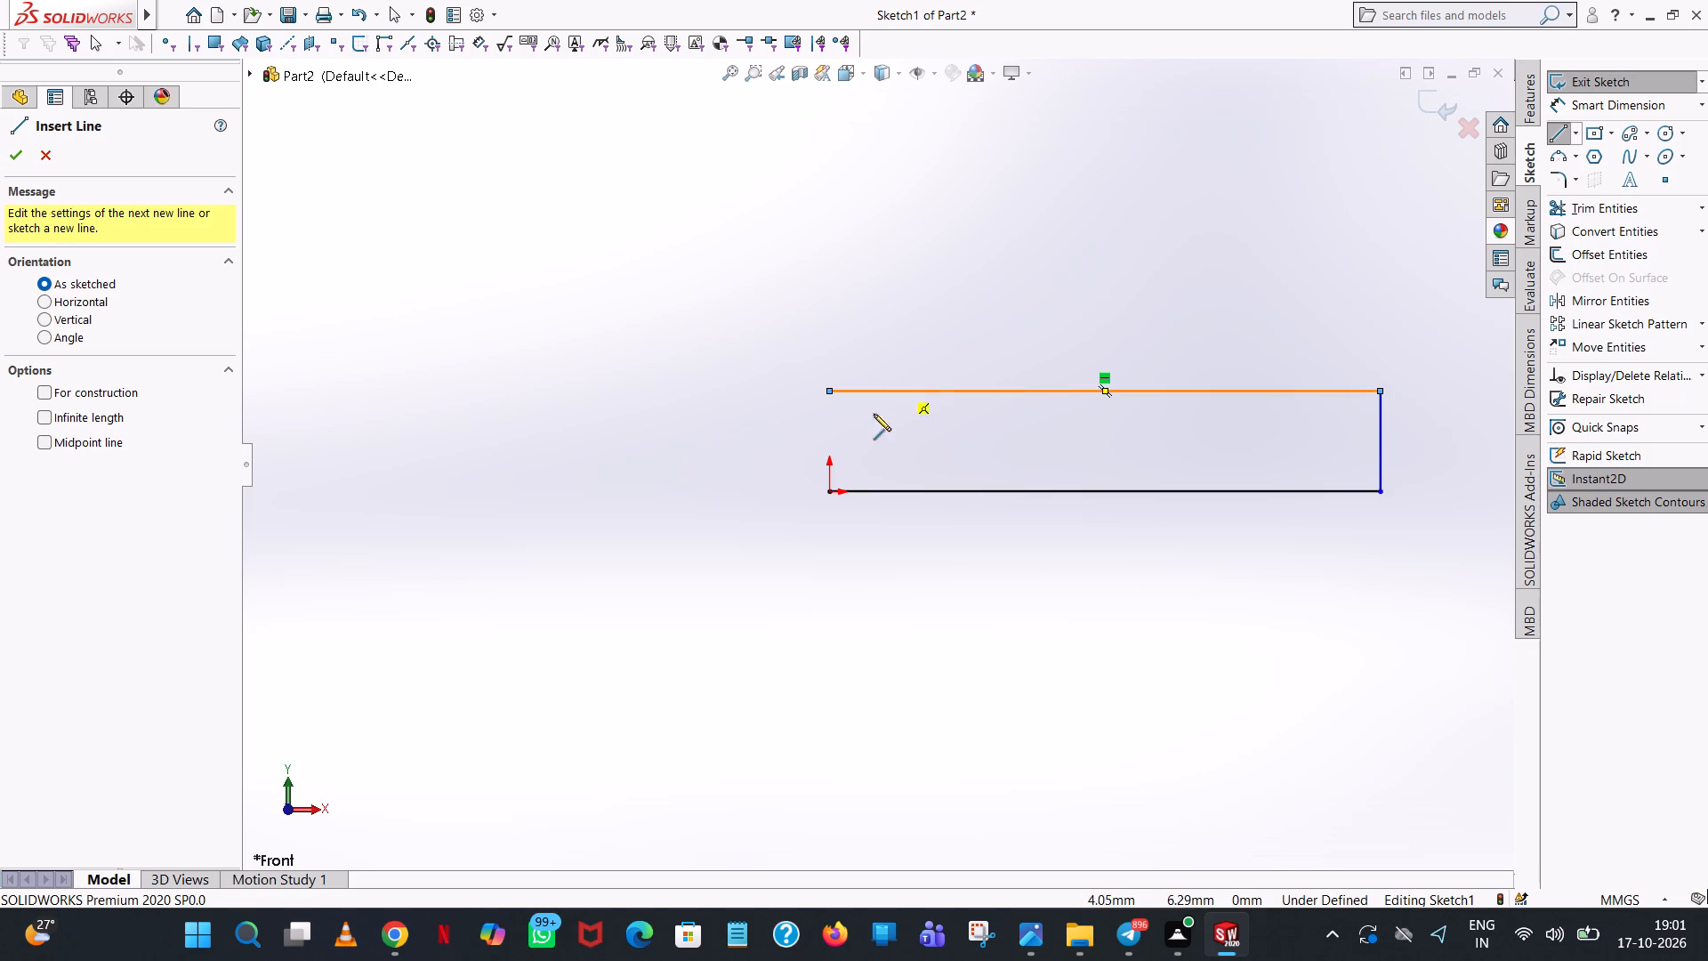
click(834, 492)
click(828, 368)
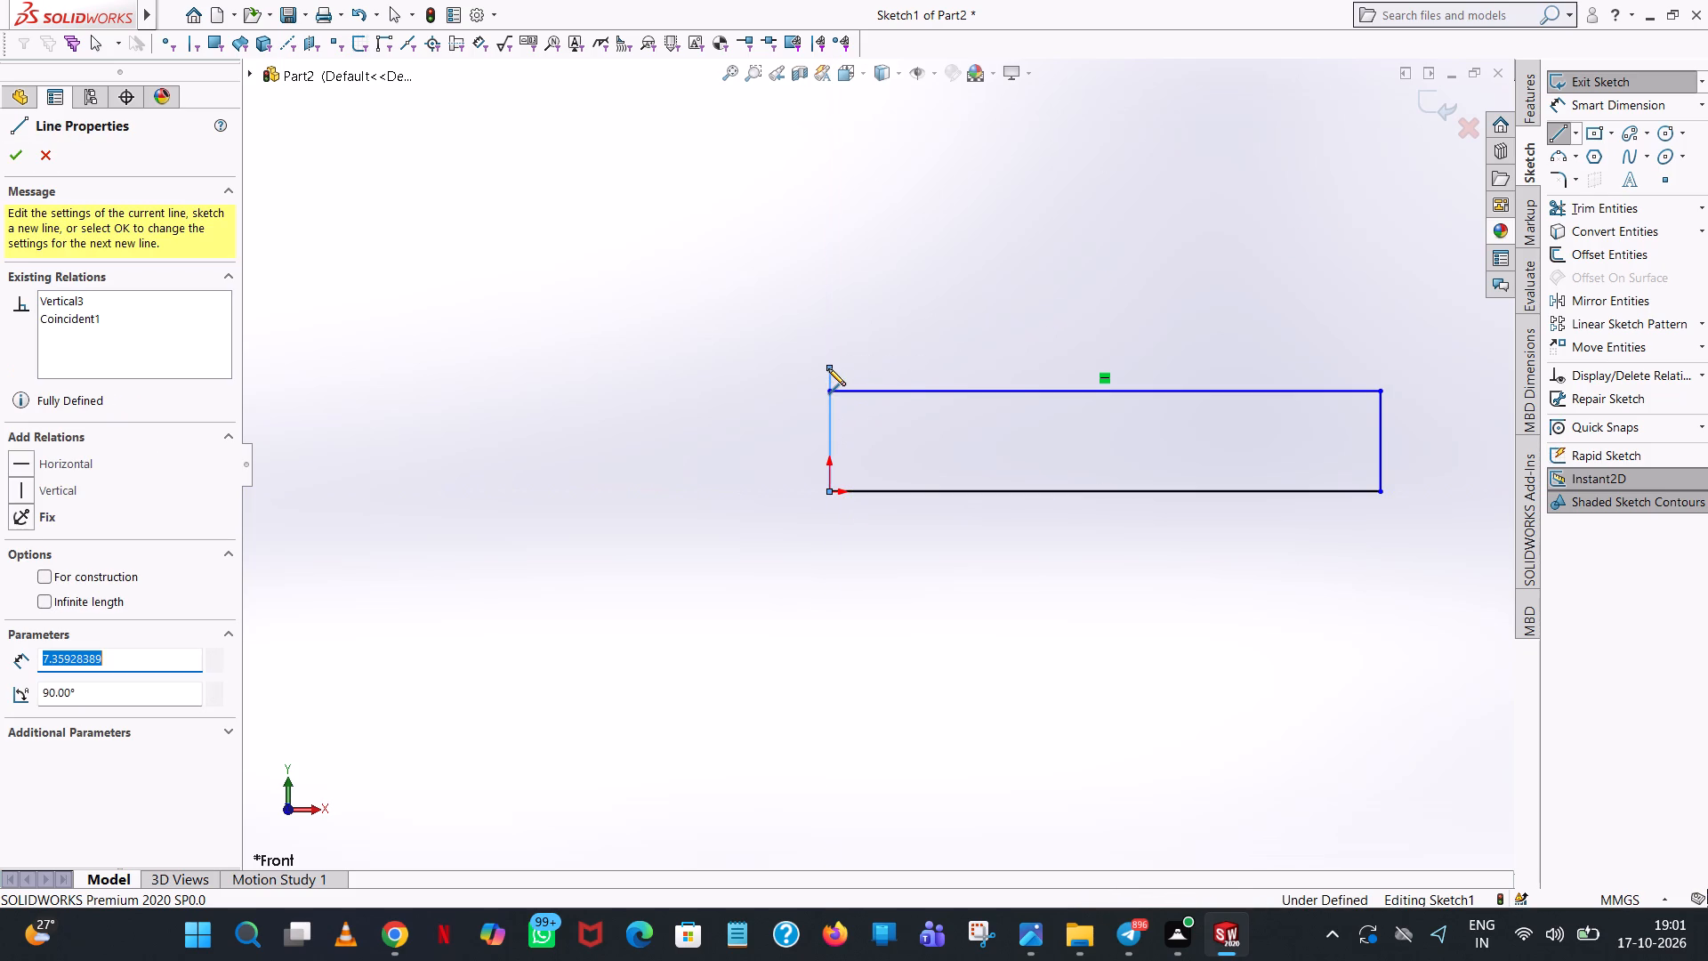
key(7)
key(Return)
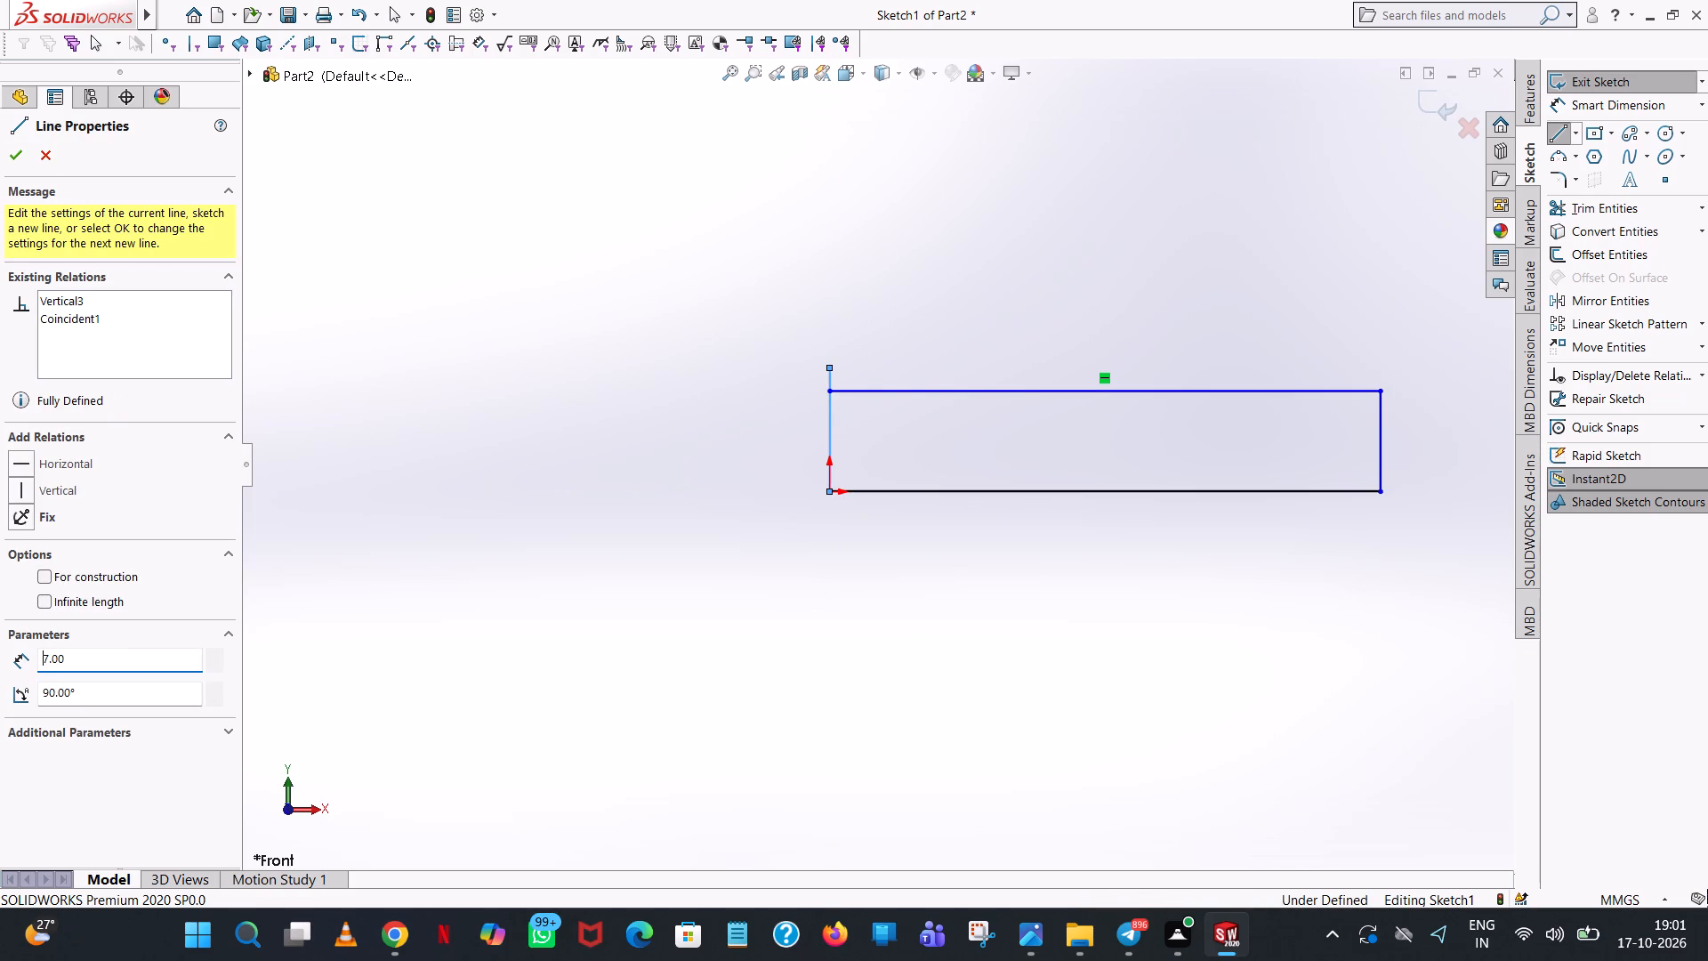
right_click(828, 368)
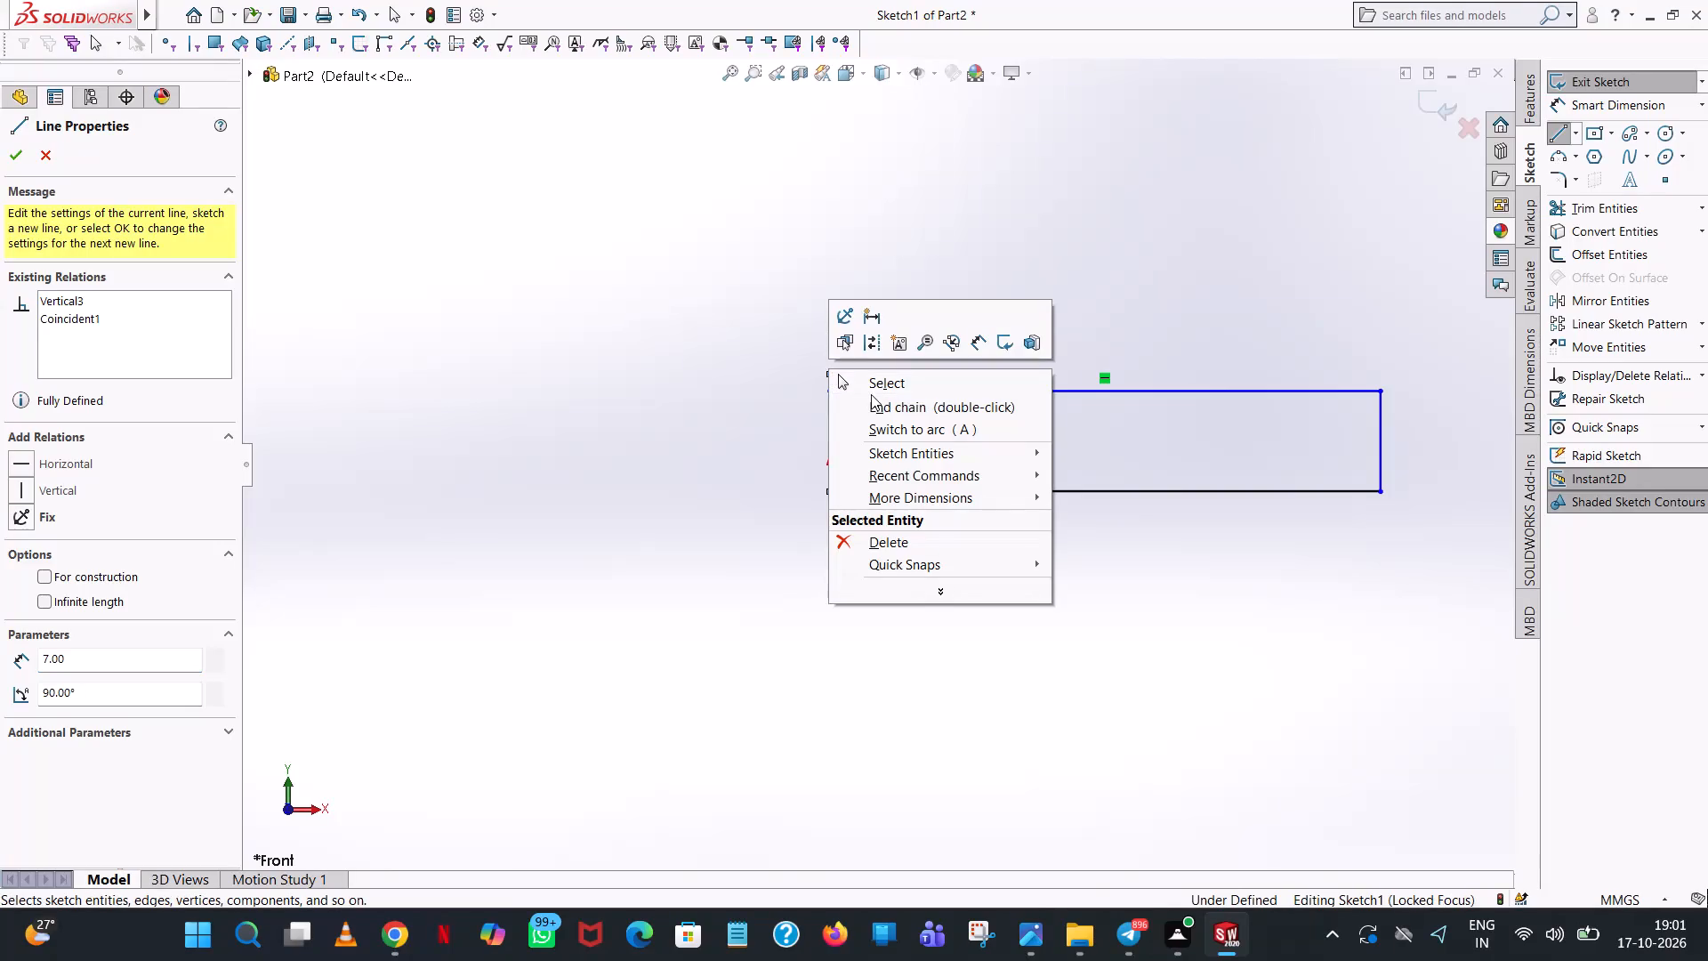
click(887, 385)
Trim the part of the 7 mm vertical line between the baseline and the upper horizontal line, keeping the short stub above.
click(1574, 213)
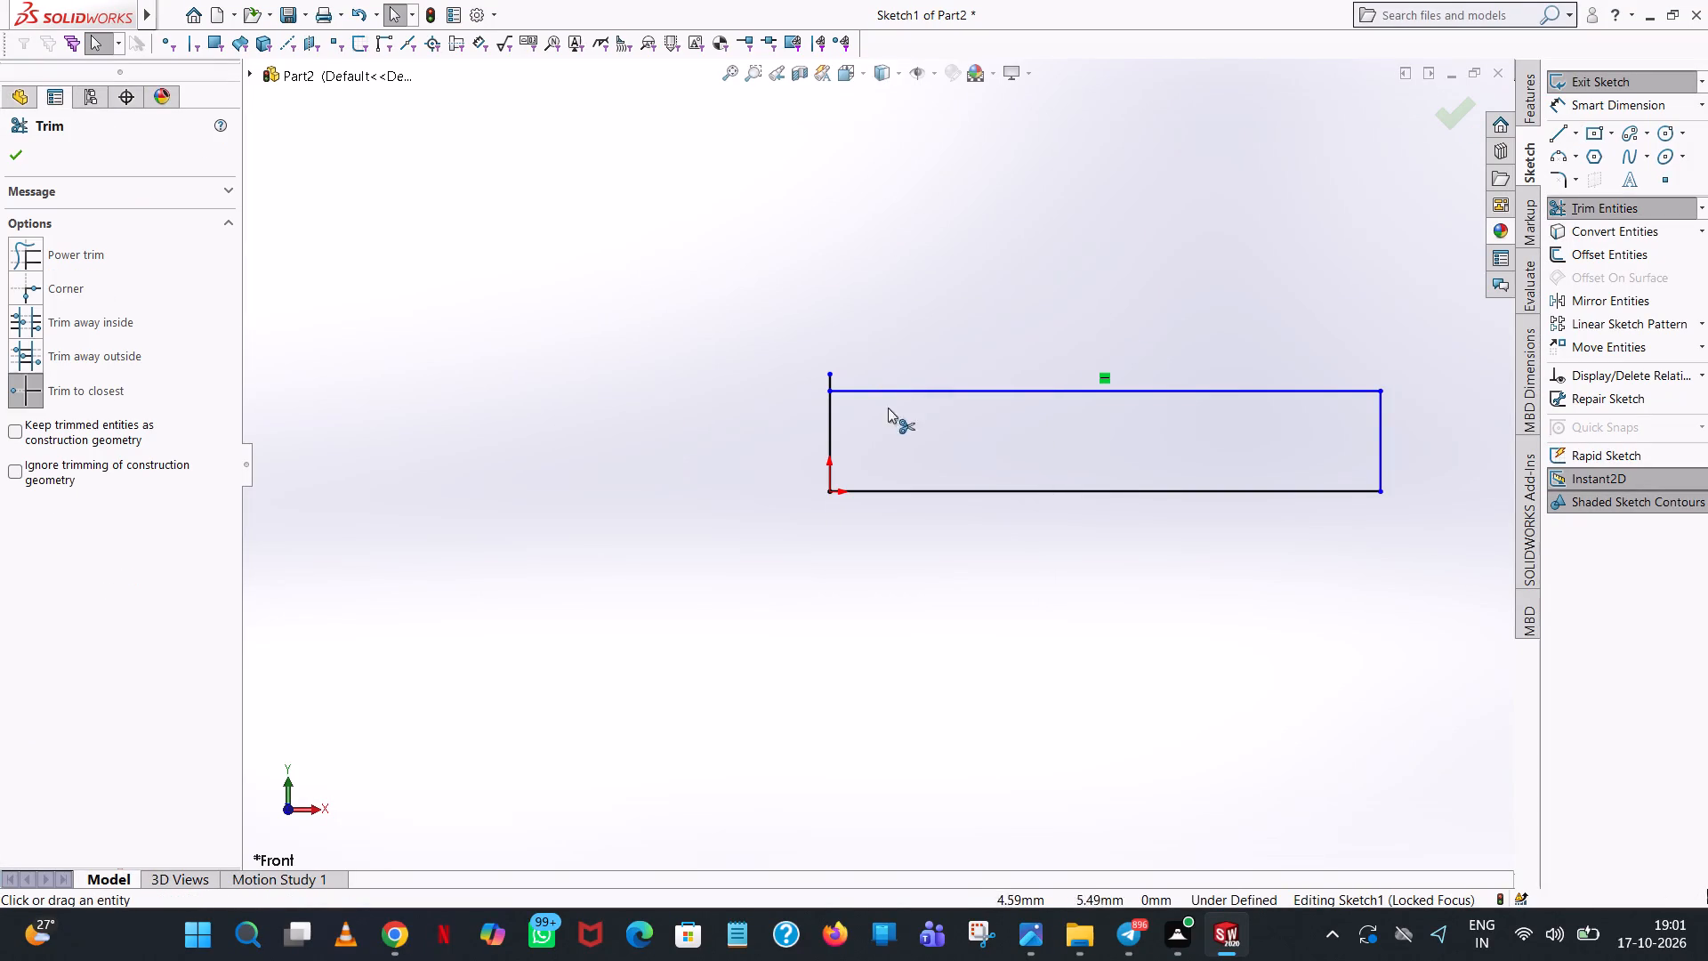
click(826, 437)
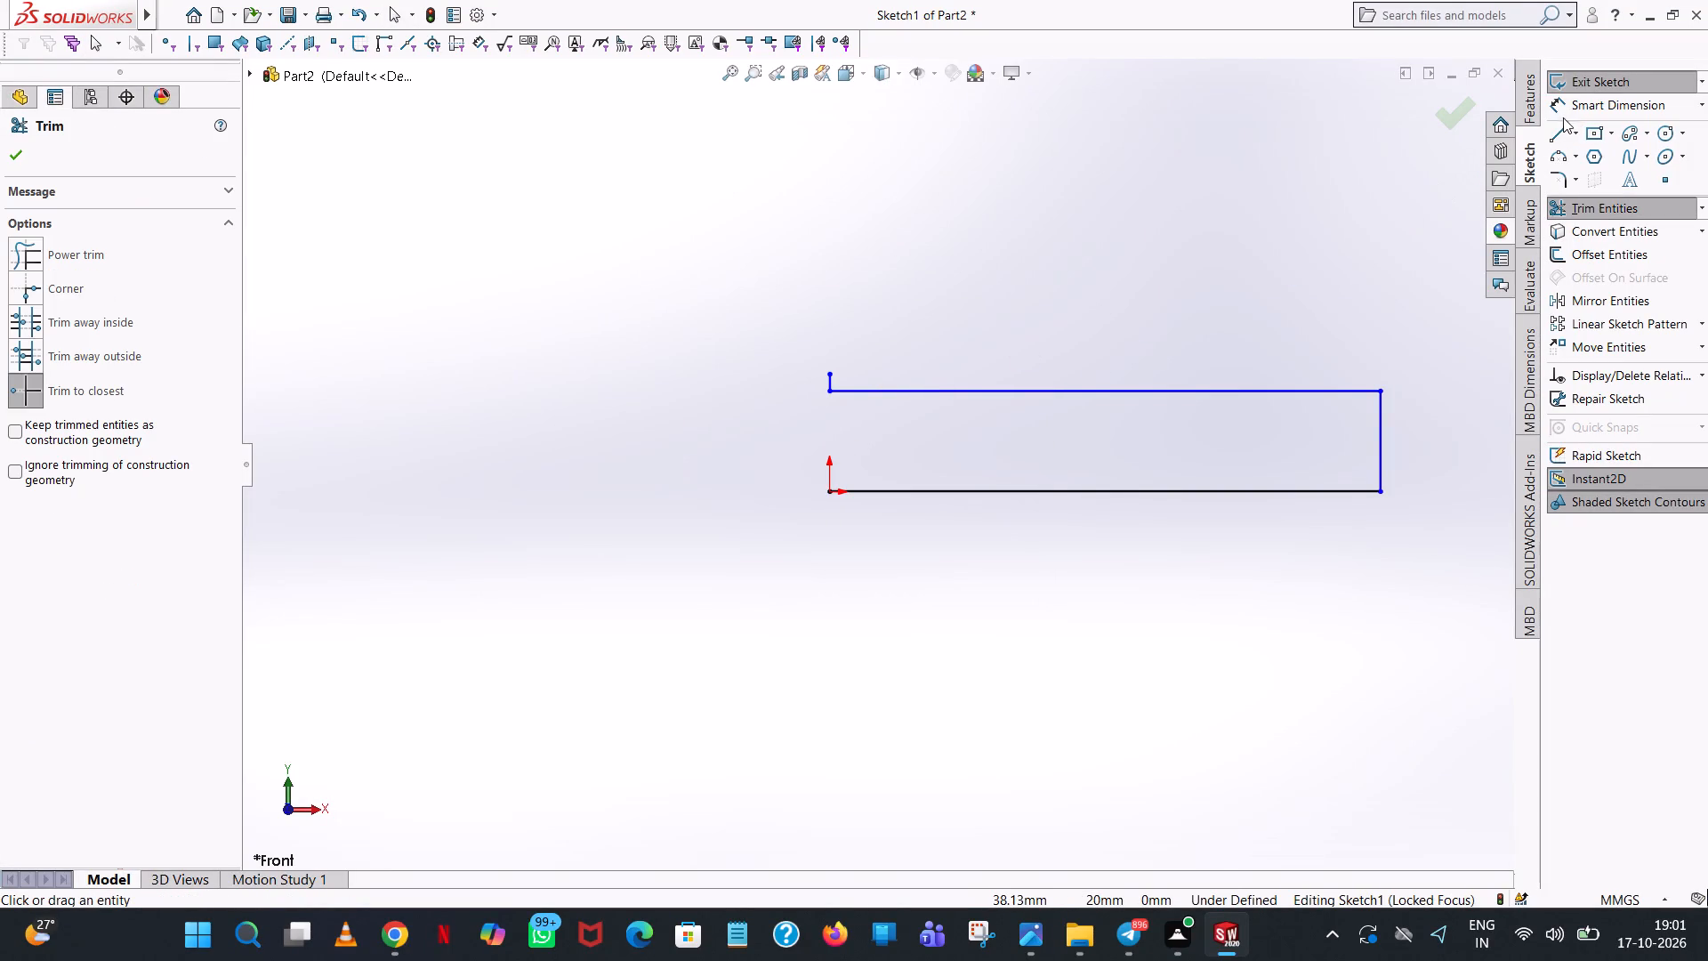
Close the head profile from the stub's top with a 7 mm horizontal line, a 7 mm vertical line down, and a horizontal line to the origin.
click(1548, 136)
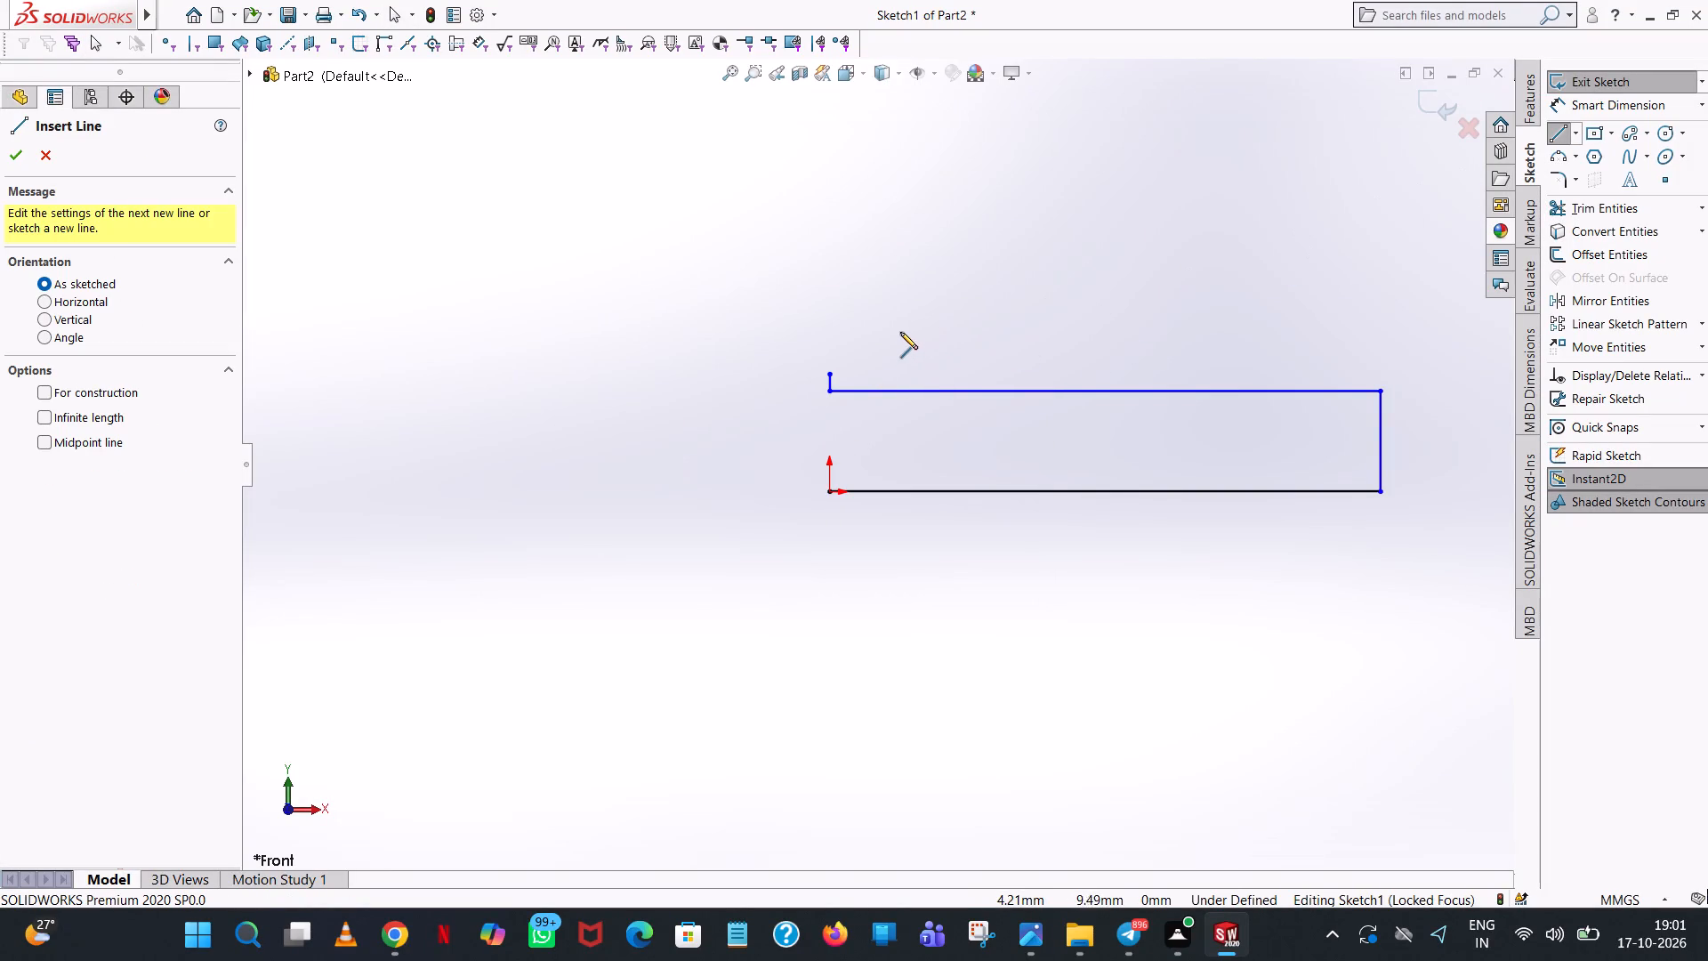
click(830, 376)
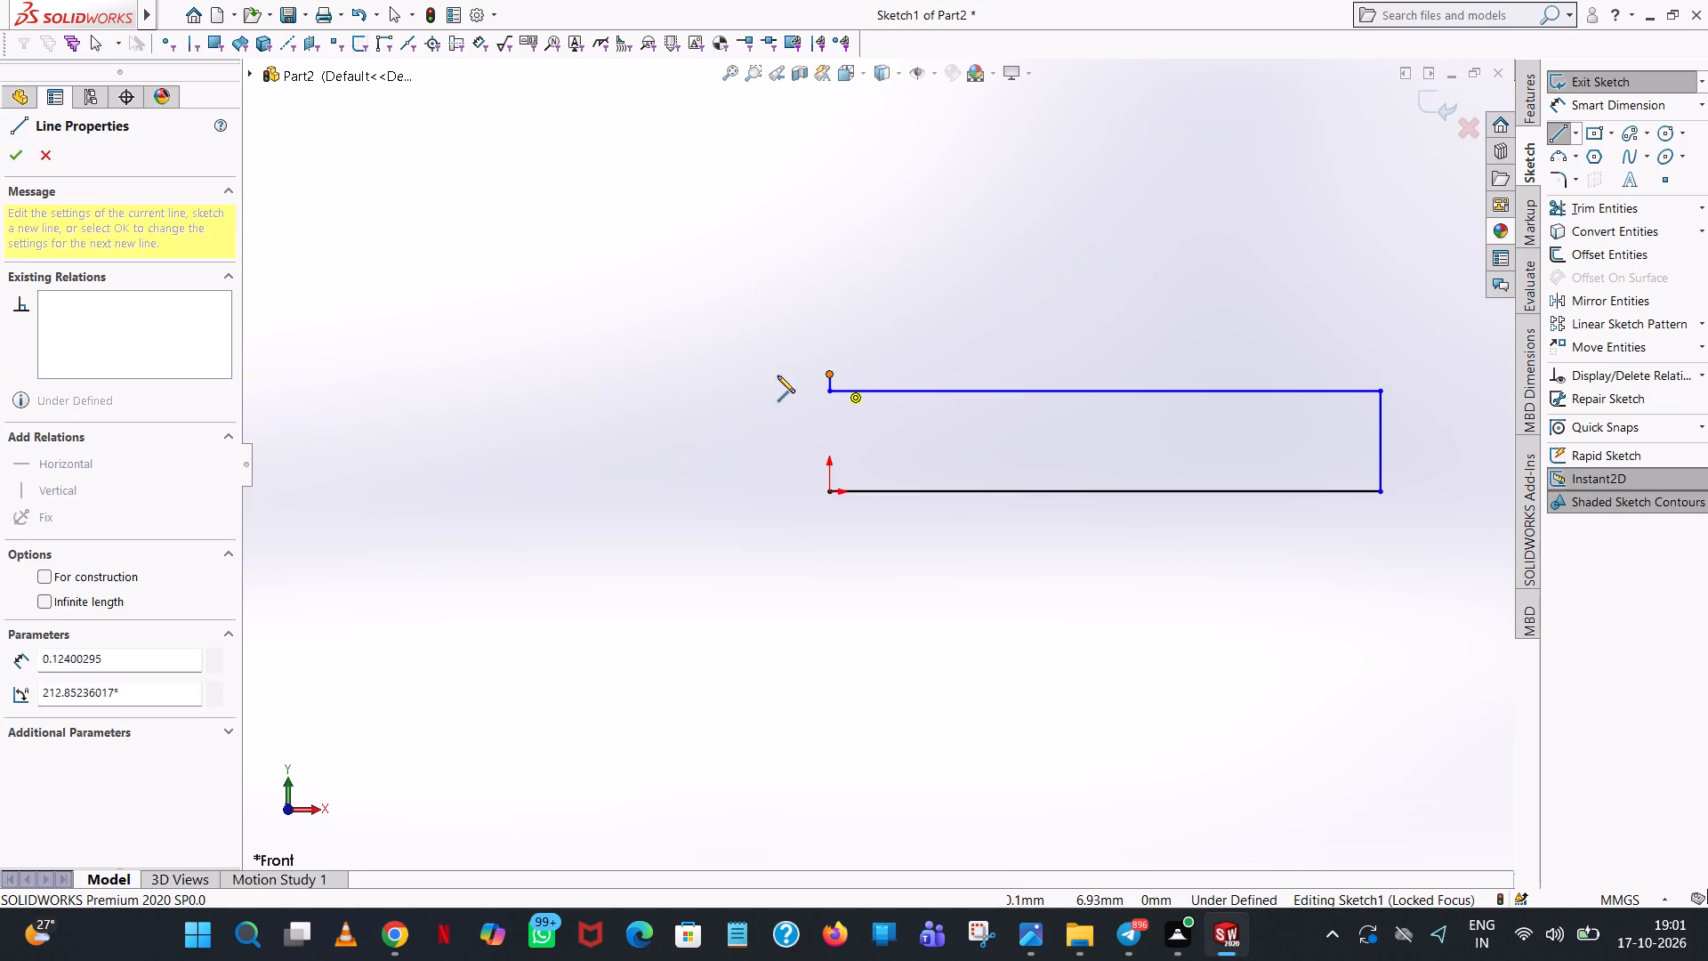
click(766, 376)
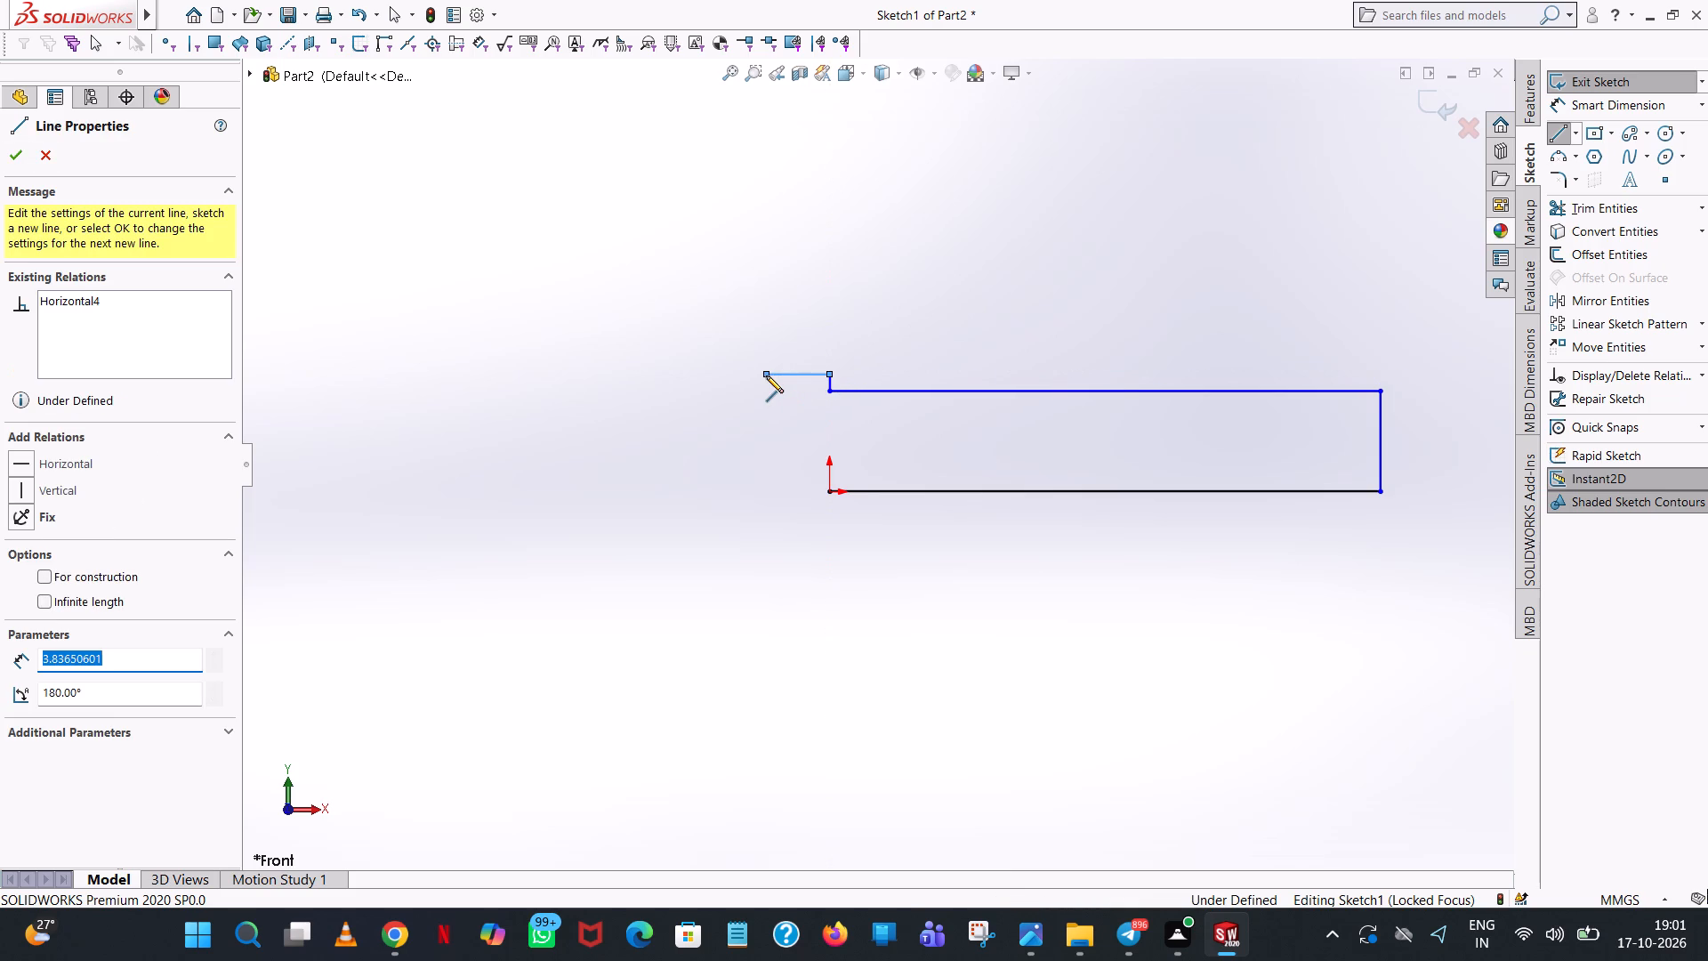
key(7)
key(Return)
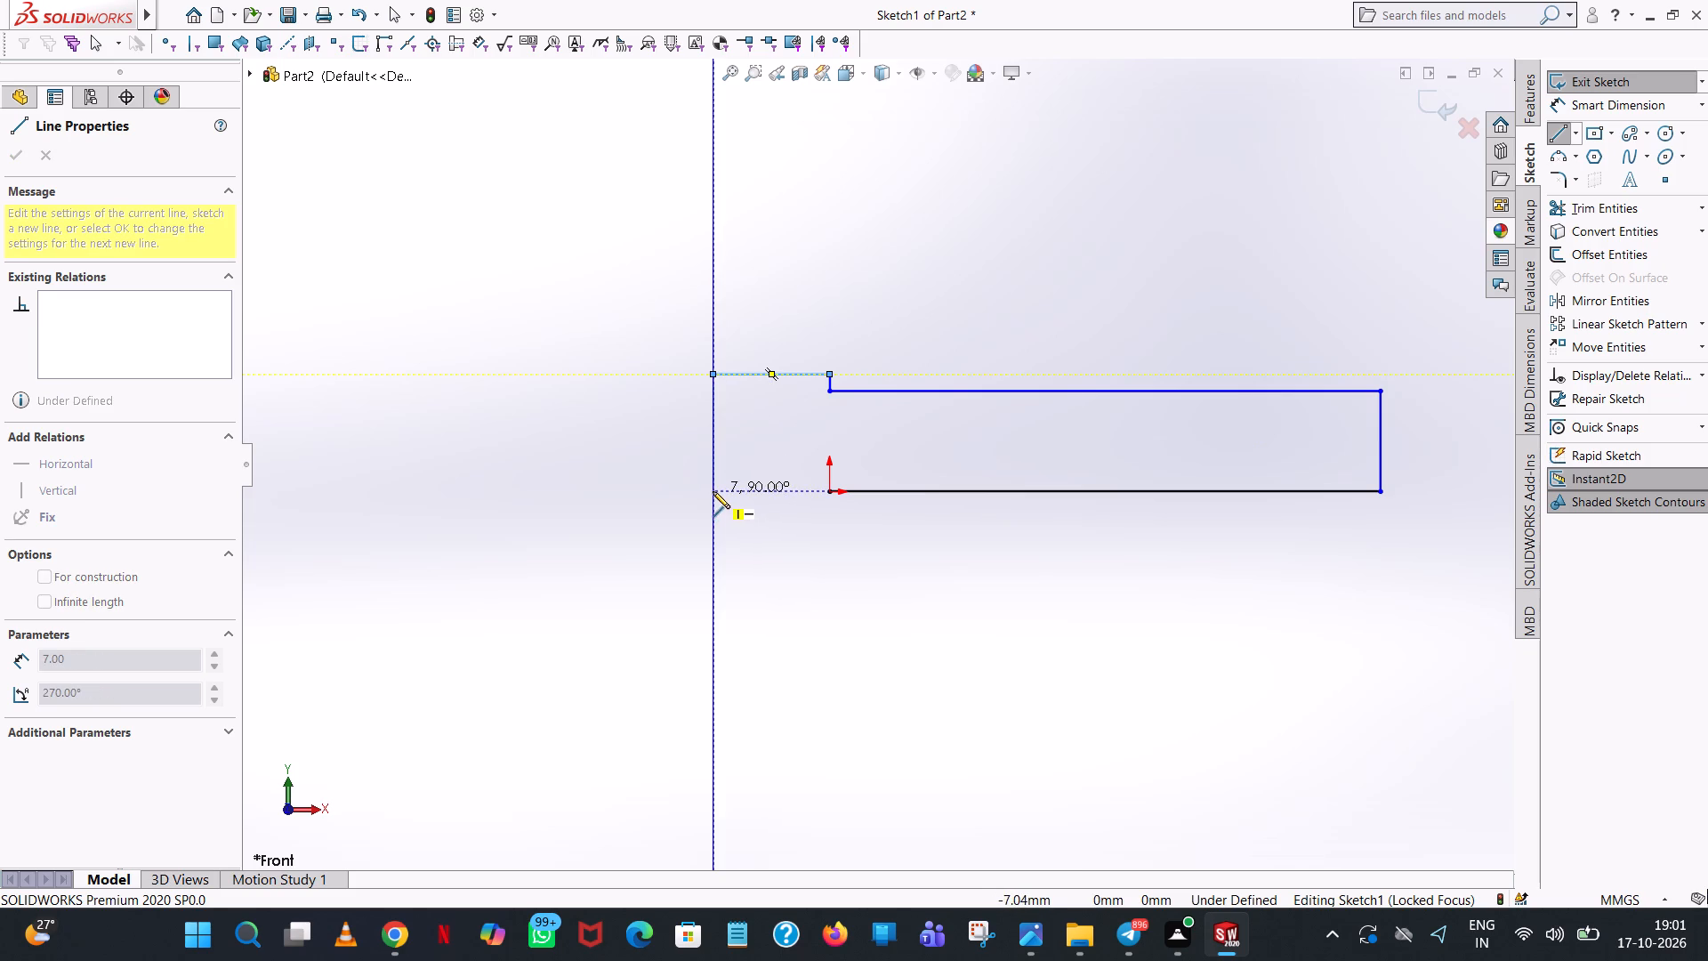
click(713, 491)
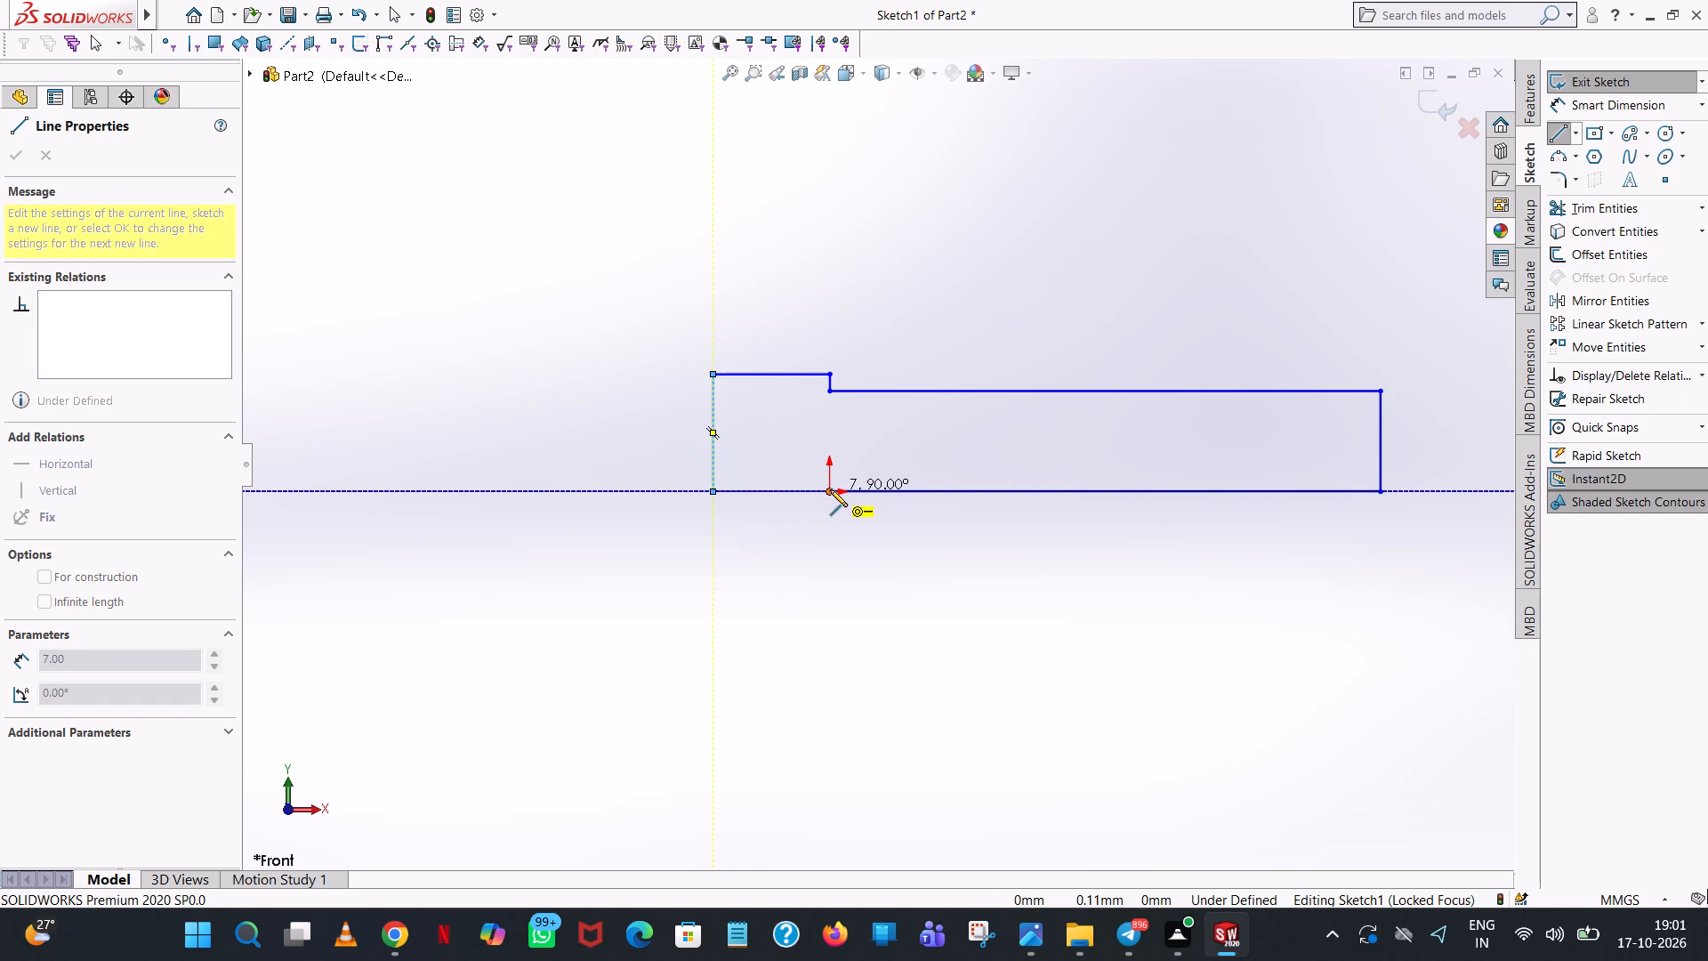
click(830, 489)
right_click(830, 489)
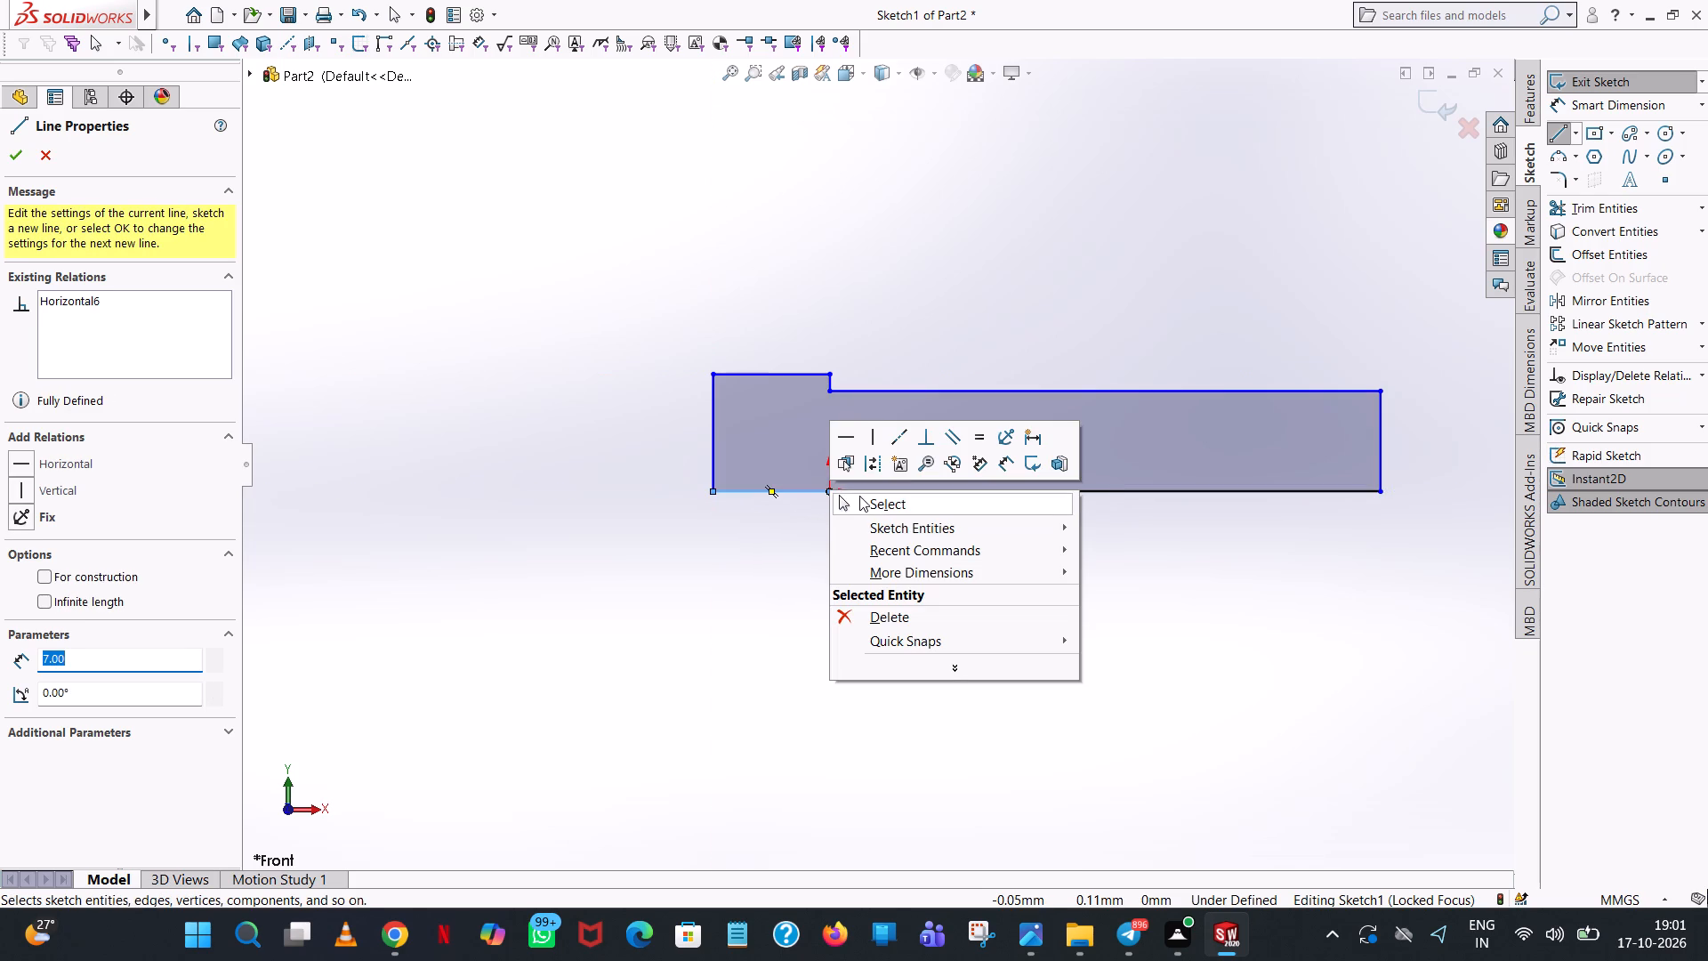
click(872, 505)
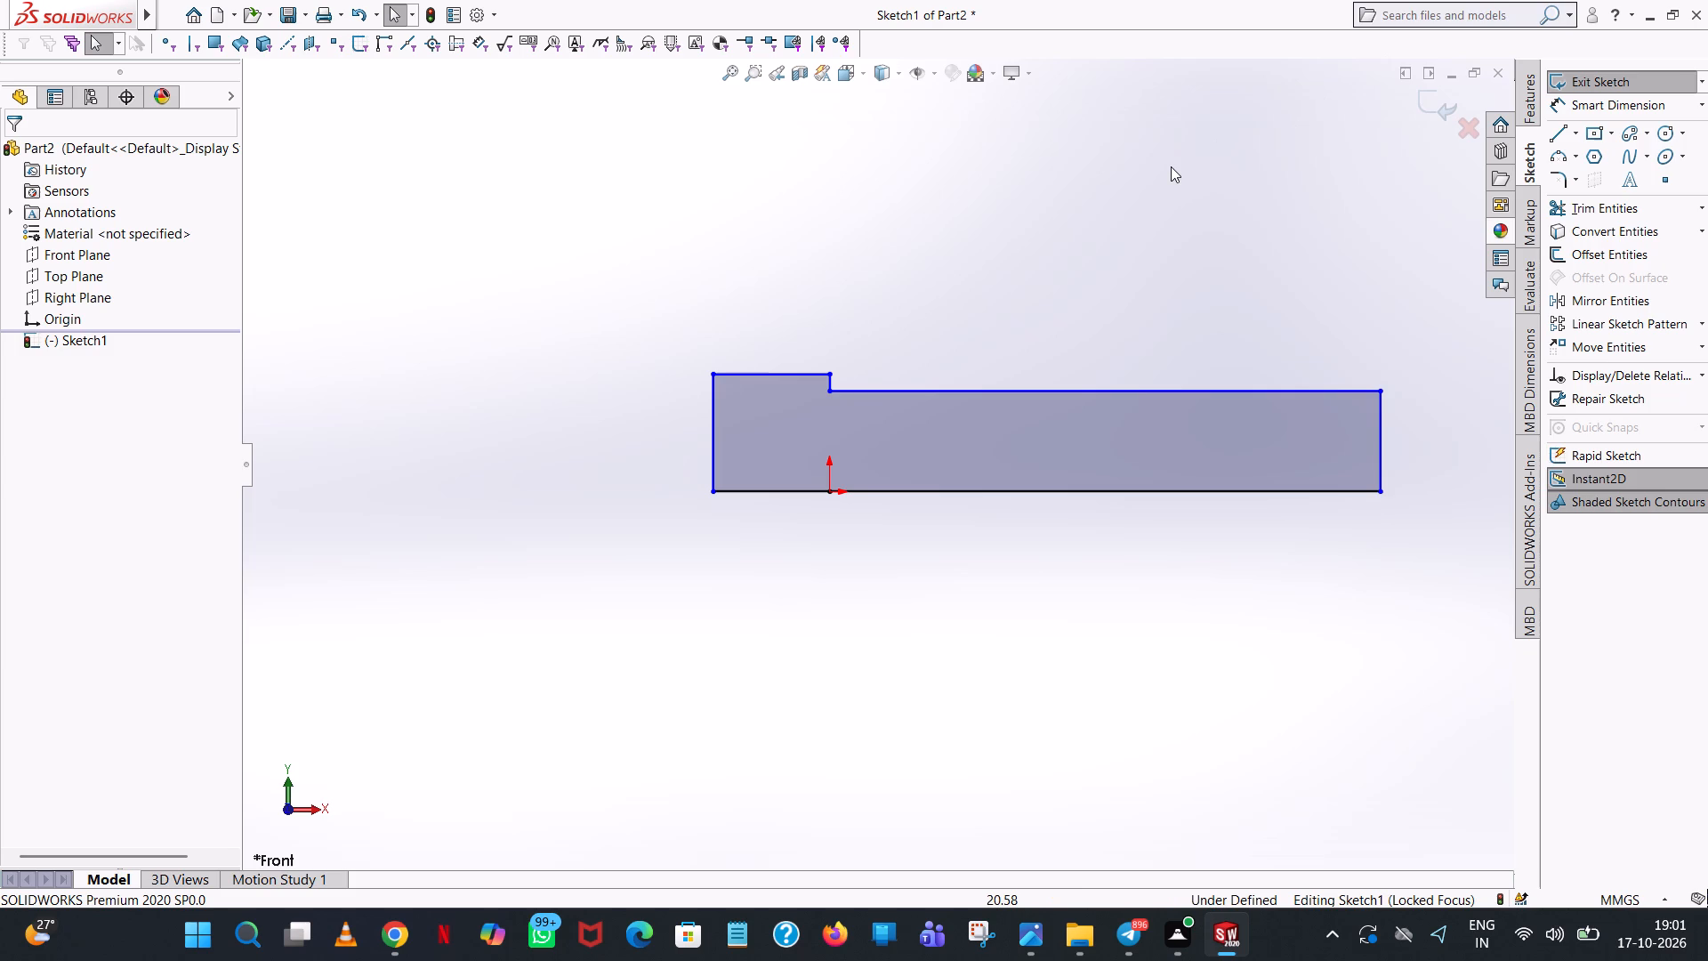
Dimension the baseline from the origin to the shank's free end as 33 mm.
click(1579, 114)
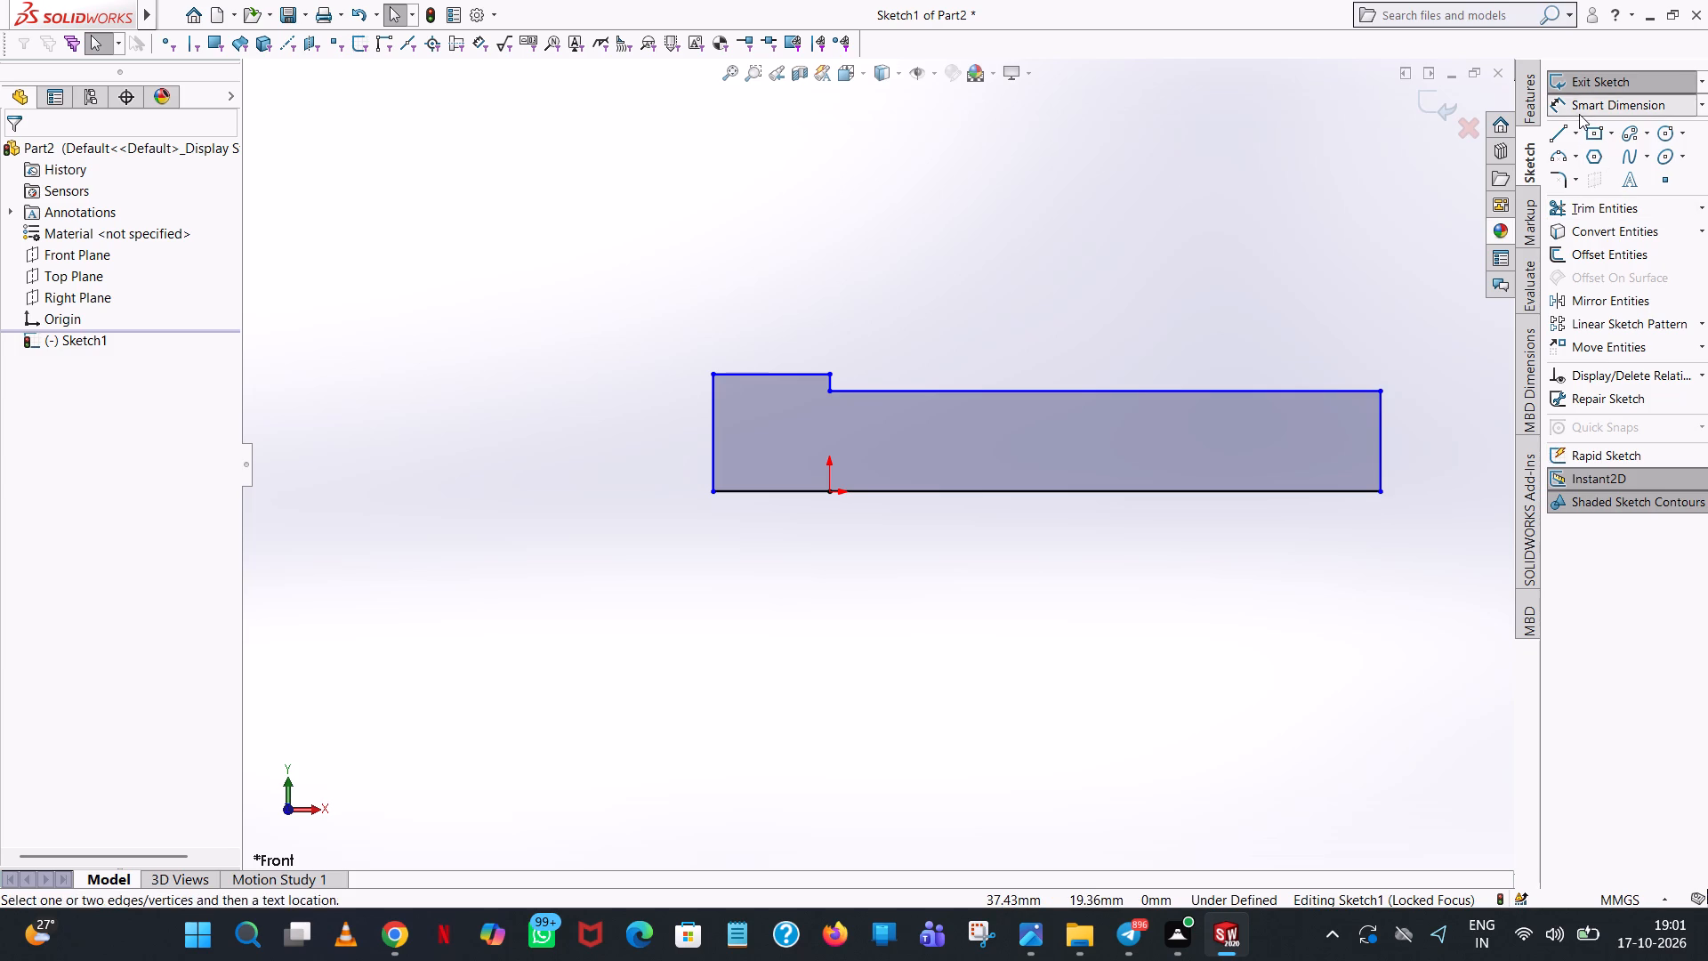
click(1076, 489)
click(1053, 557)
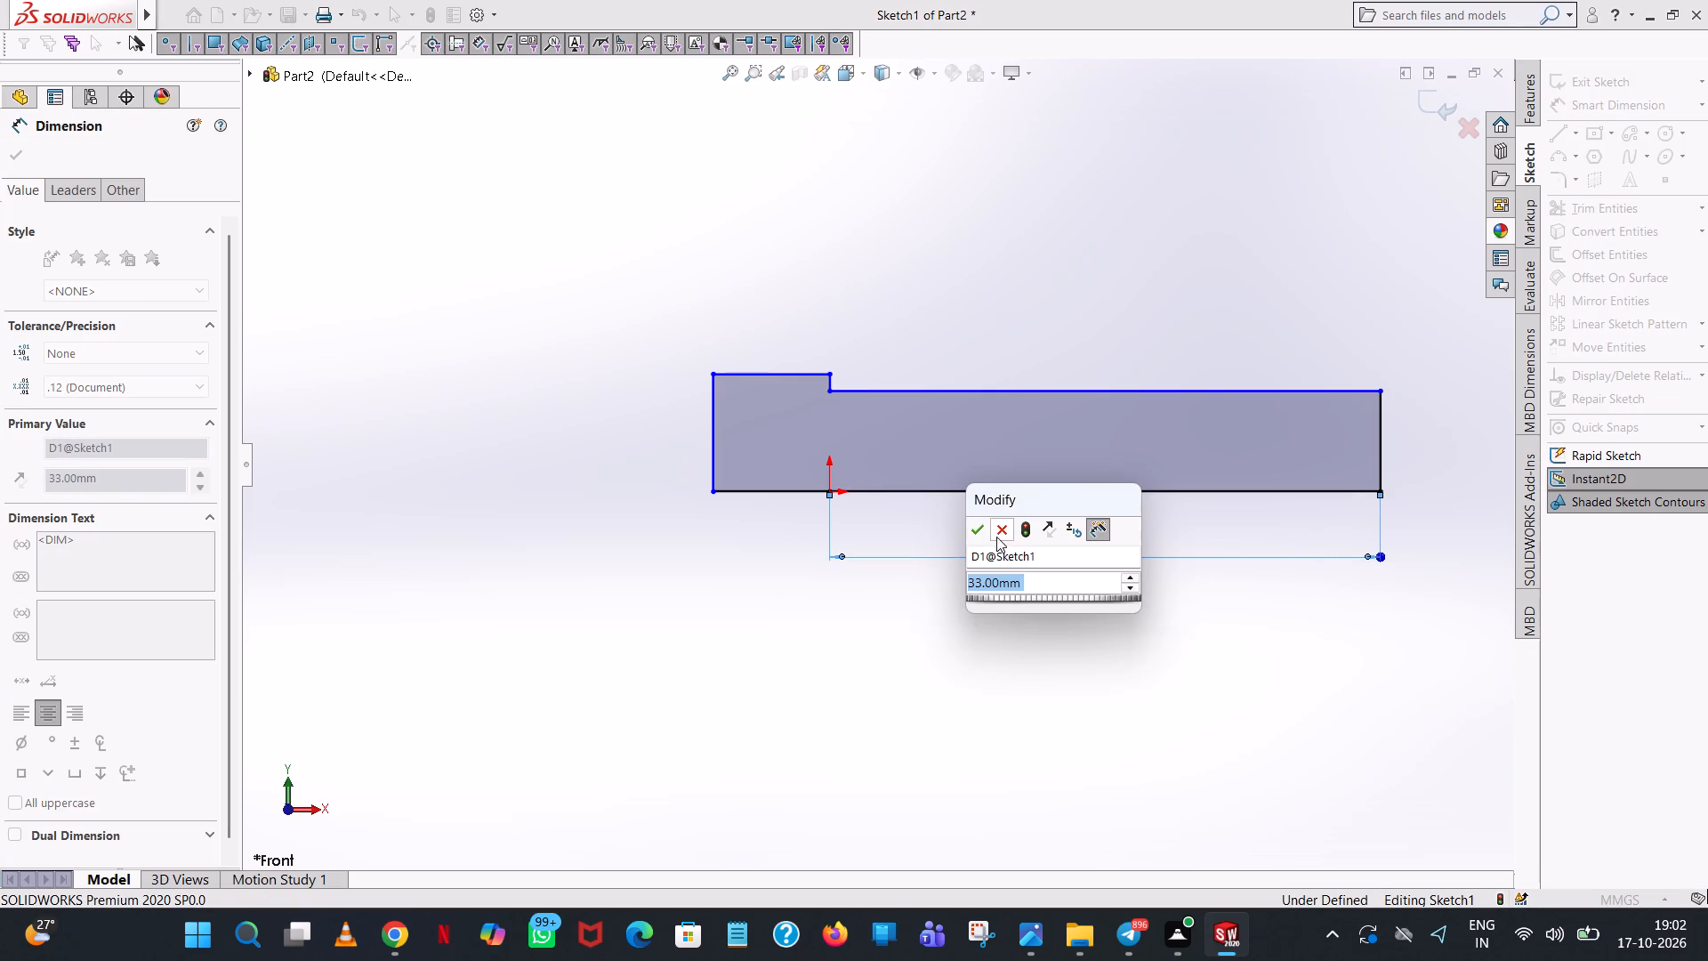
click(982, 529)
click(982, 335)
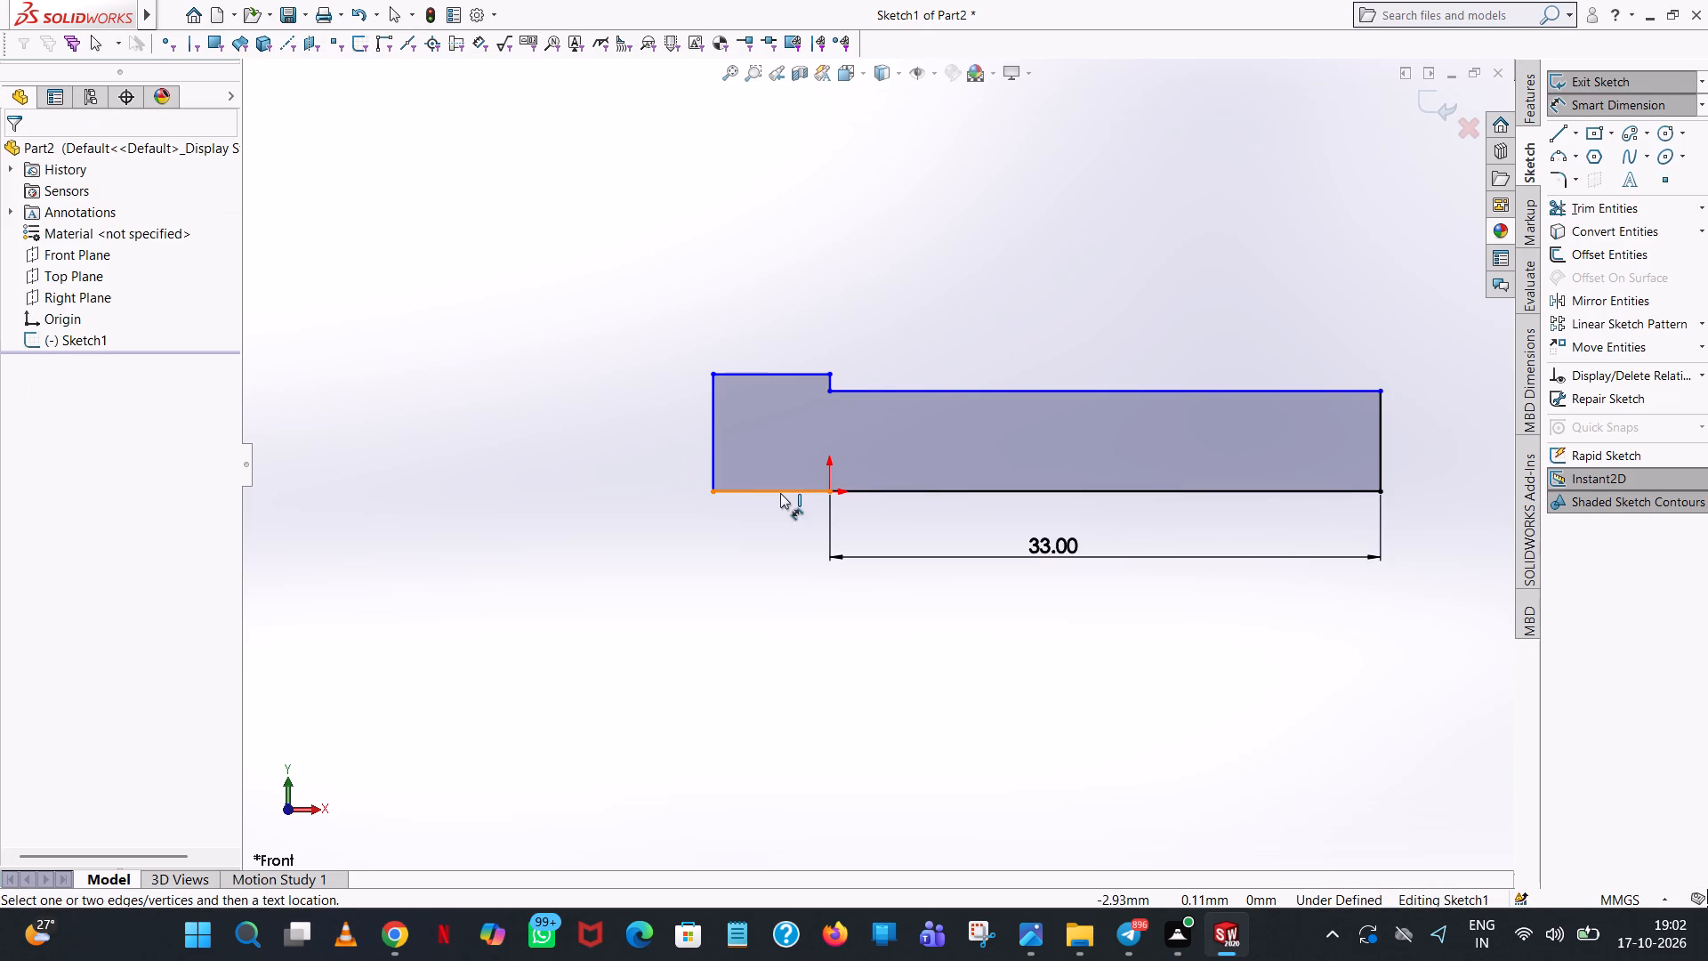
Dimension the head's bottom line and its outer vertical line as 7 mm each.
click(779, 495)
click(760, 561)
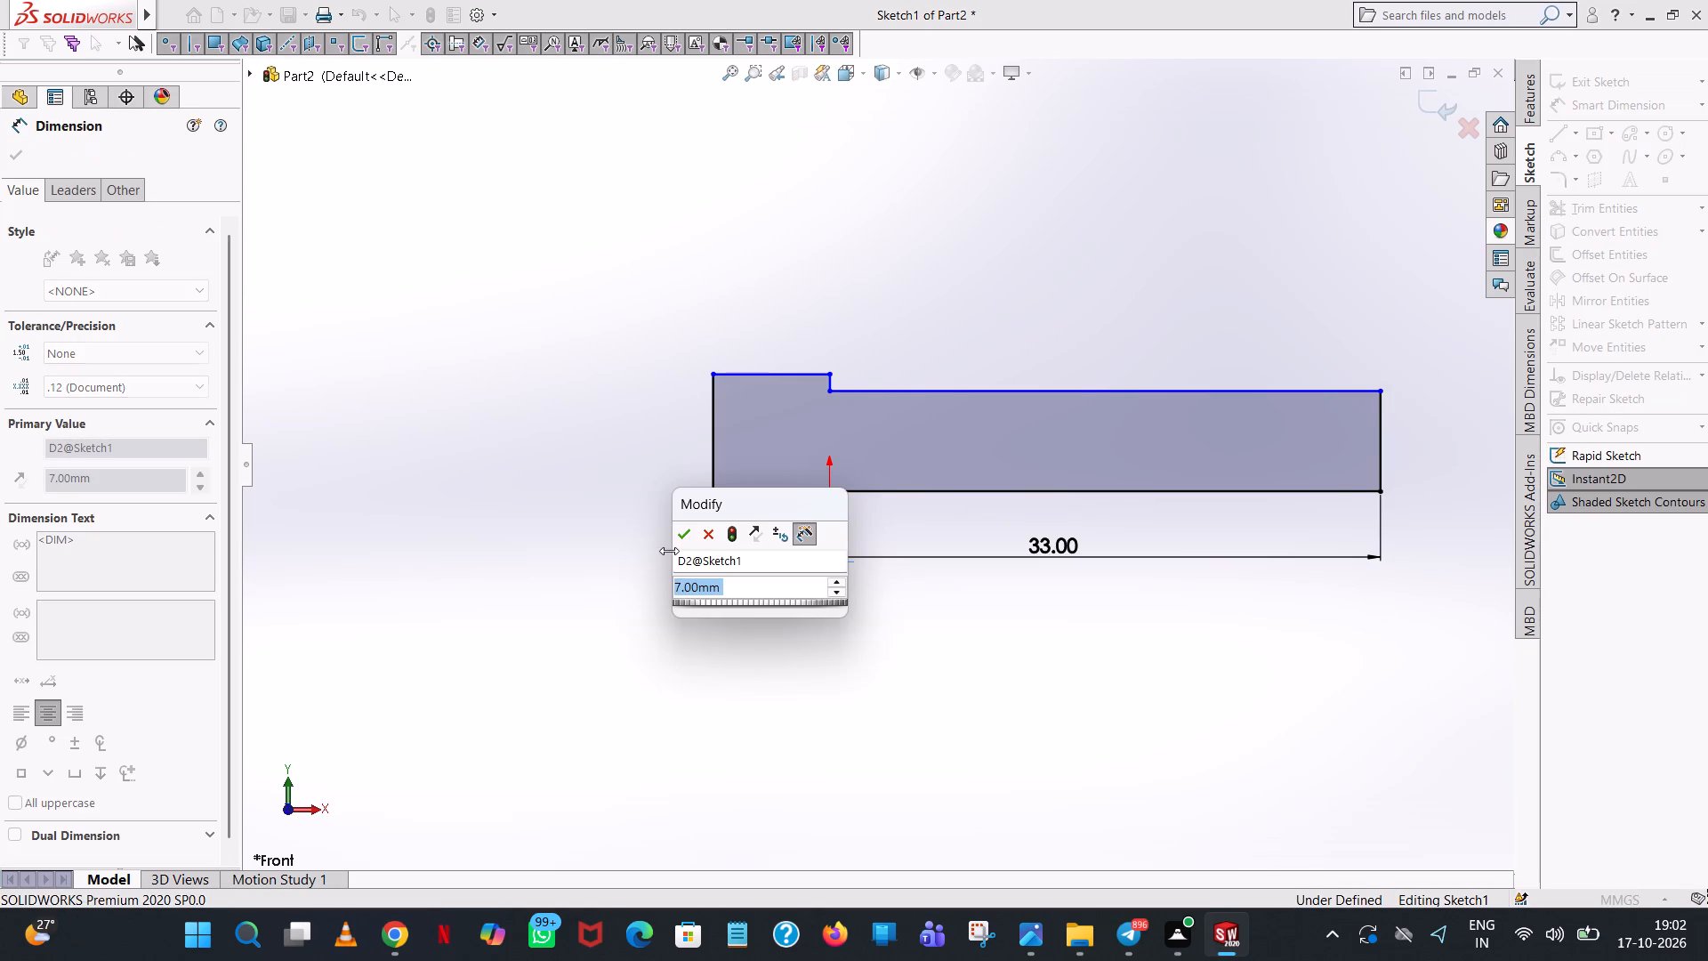
click(691, 532)
click(713, 416)
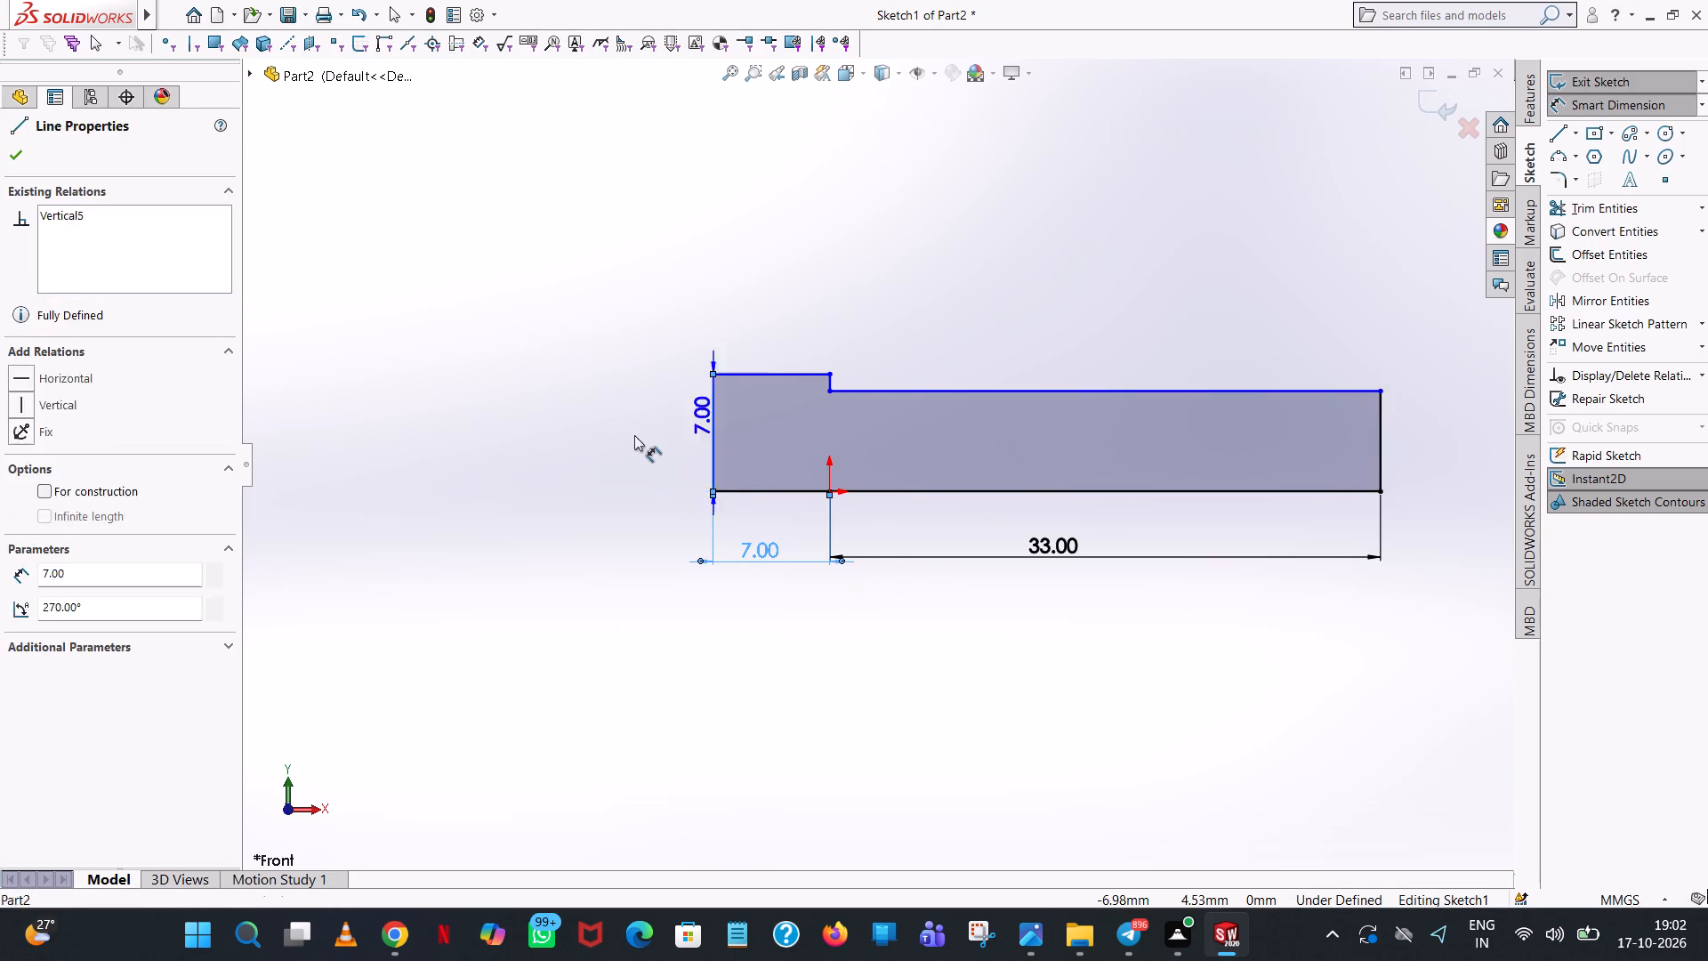
click(634, 435)
click(560, 411)
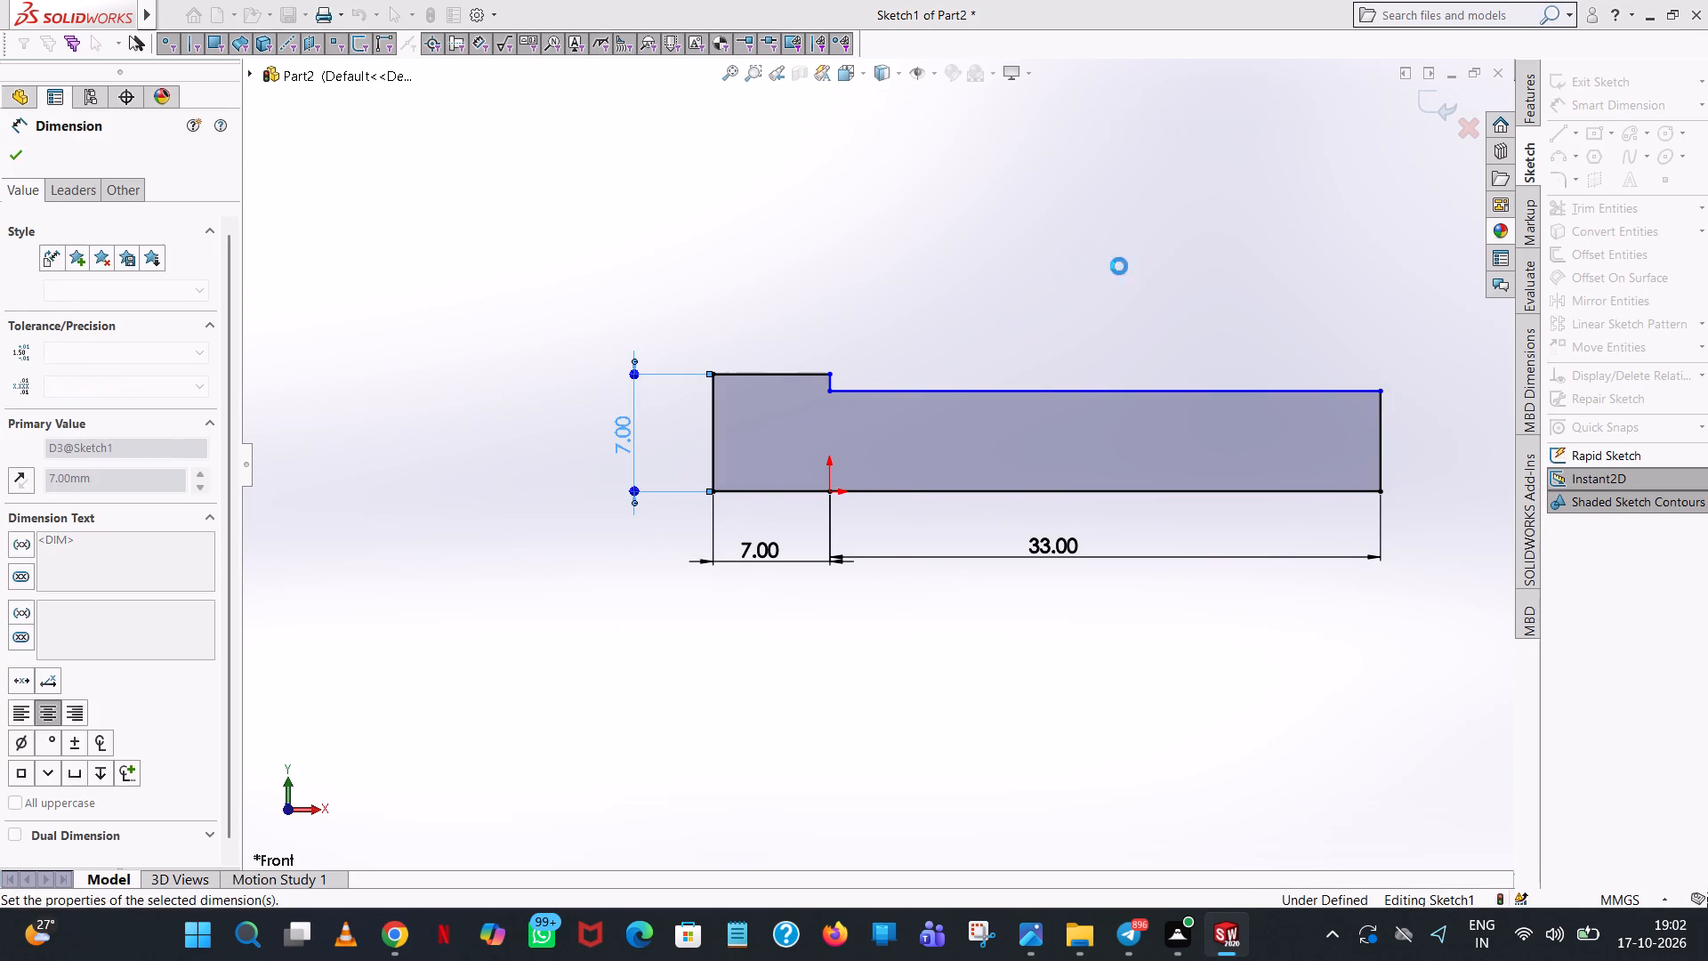
click(1204, 258)
Dimension the distance between the shank's upper line and the baseline as 6 mm.
click(1206, 387)
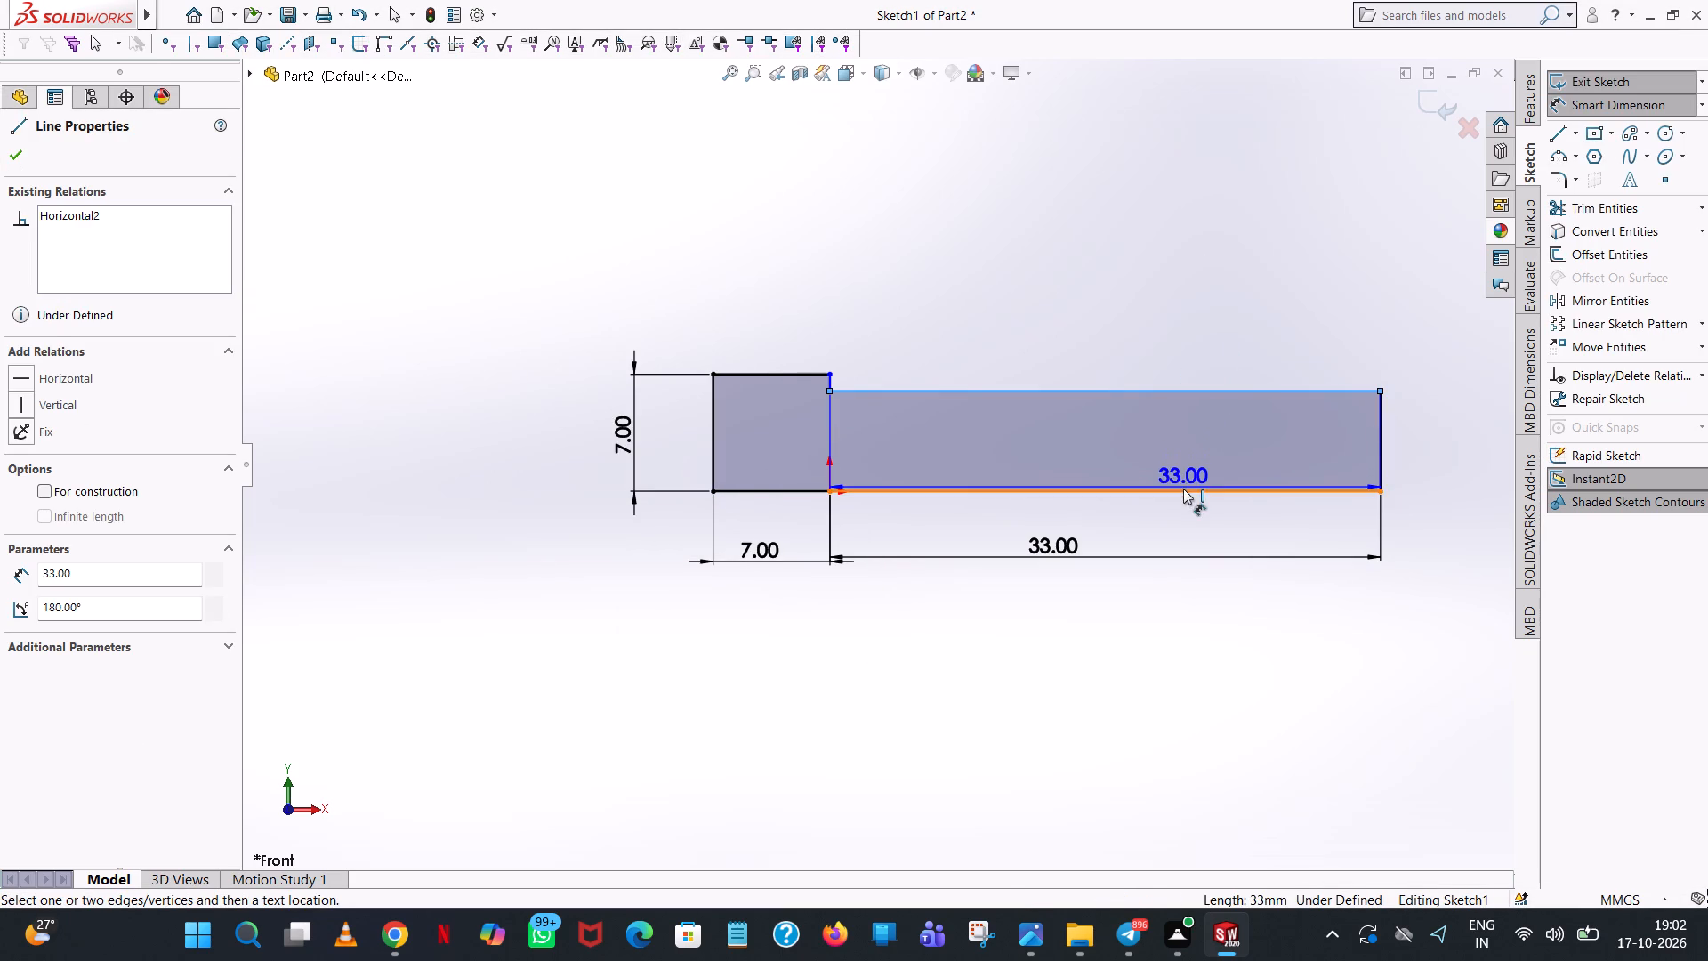
click(1183, 489)
click(1448, 399)
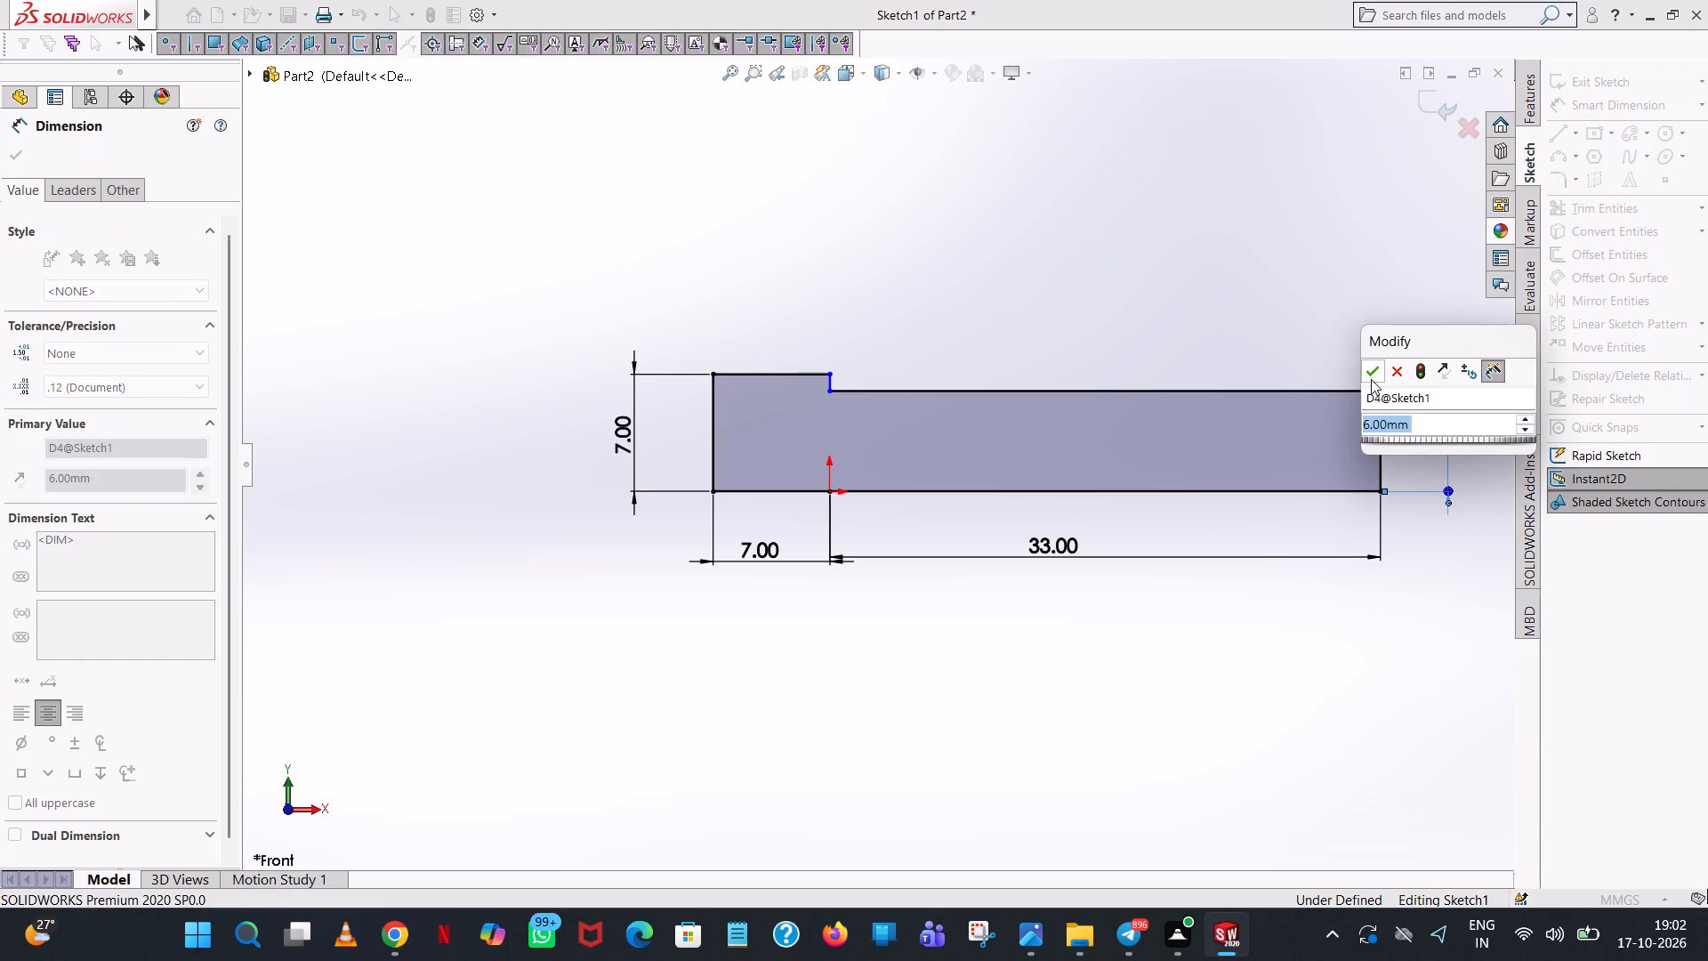
click(1370, 371)
click(1225, 300)
Dimension the distance from the short step line under the head to the shank's end line as 33 mm.
click(827, 382)
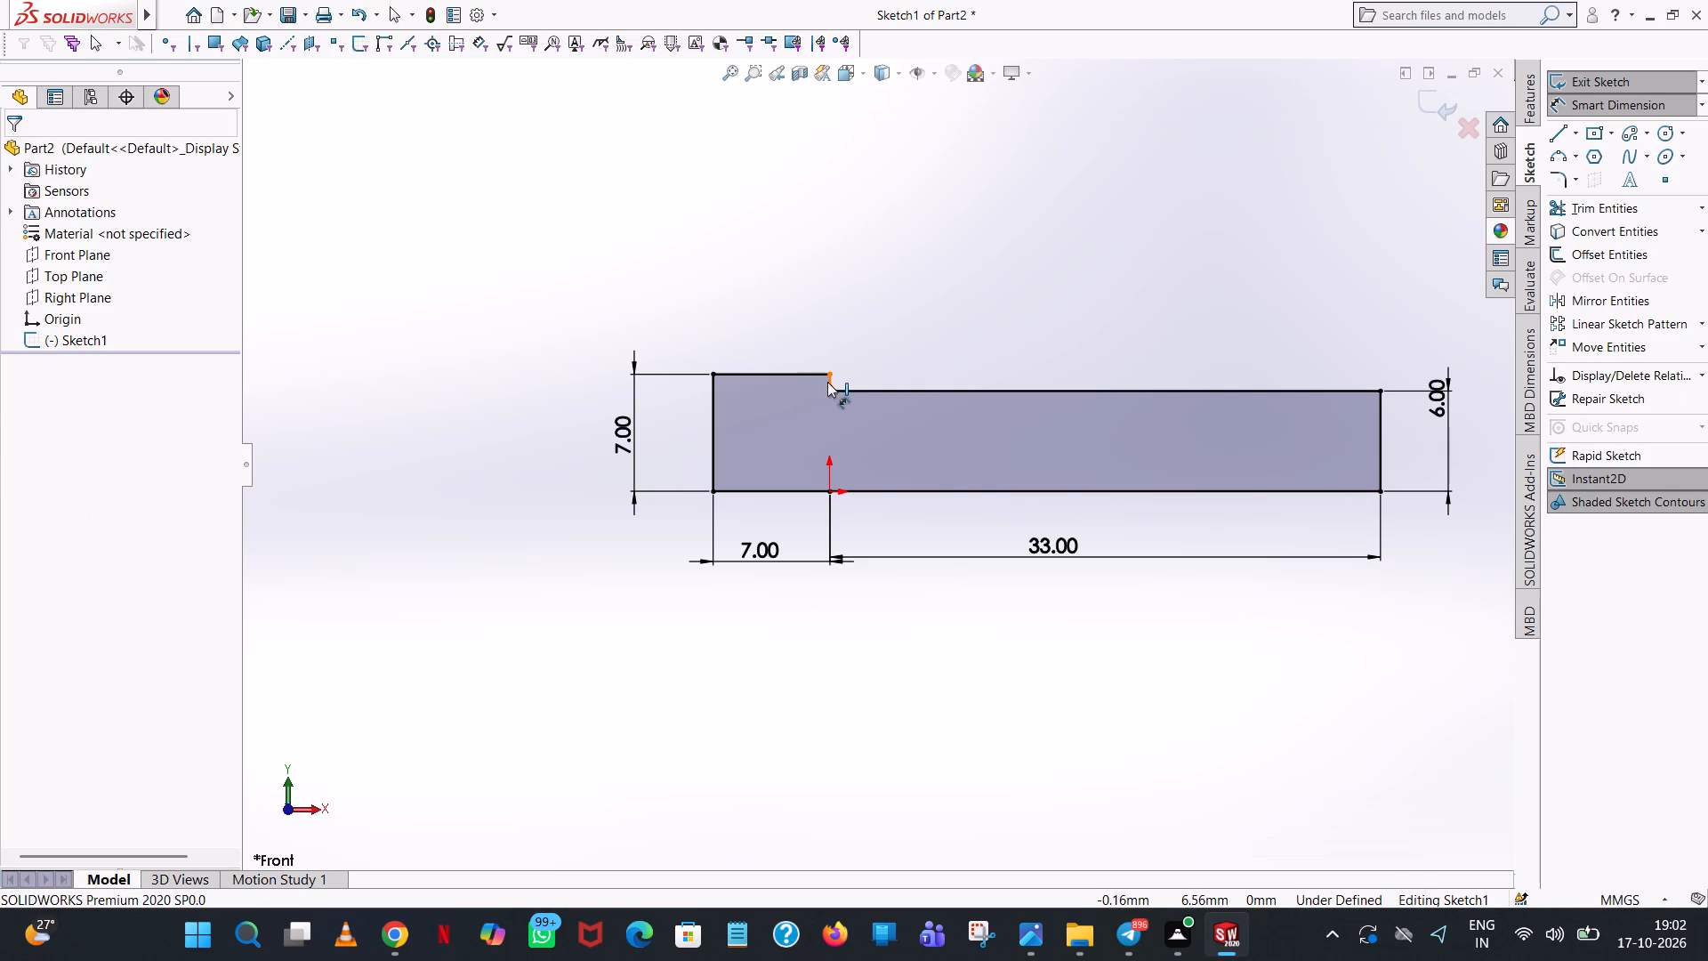
click(1378, 456)
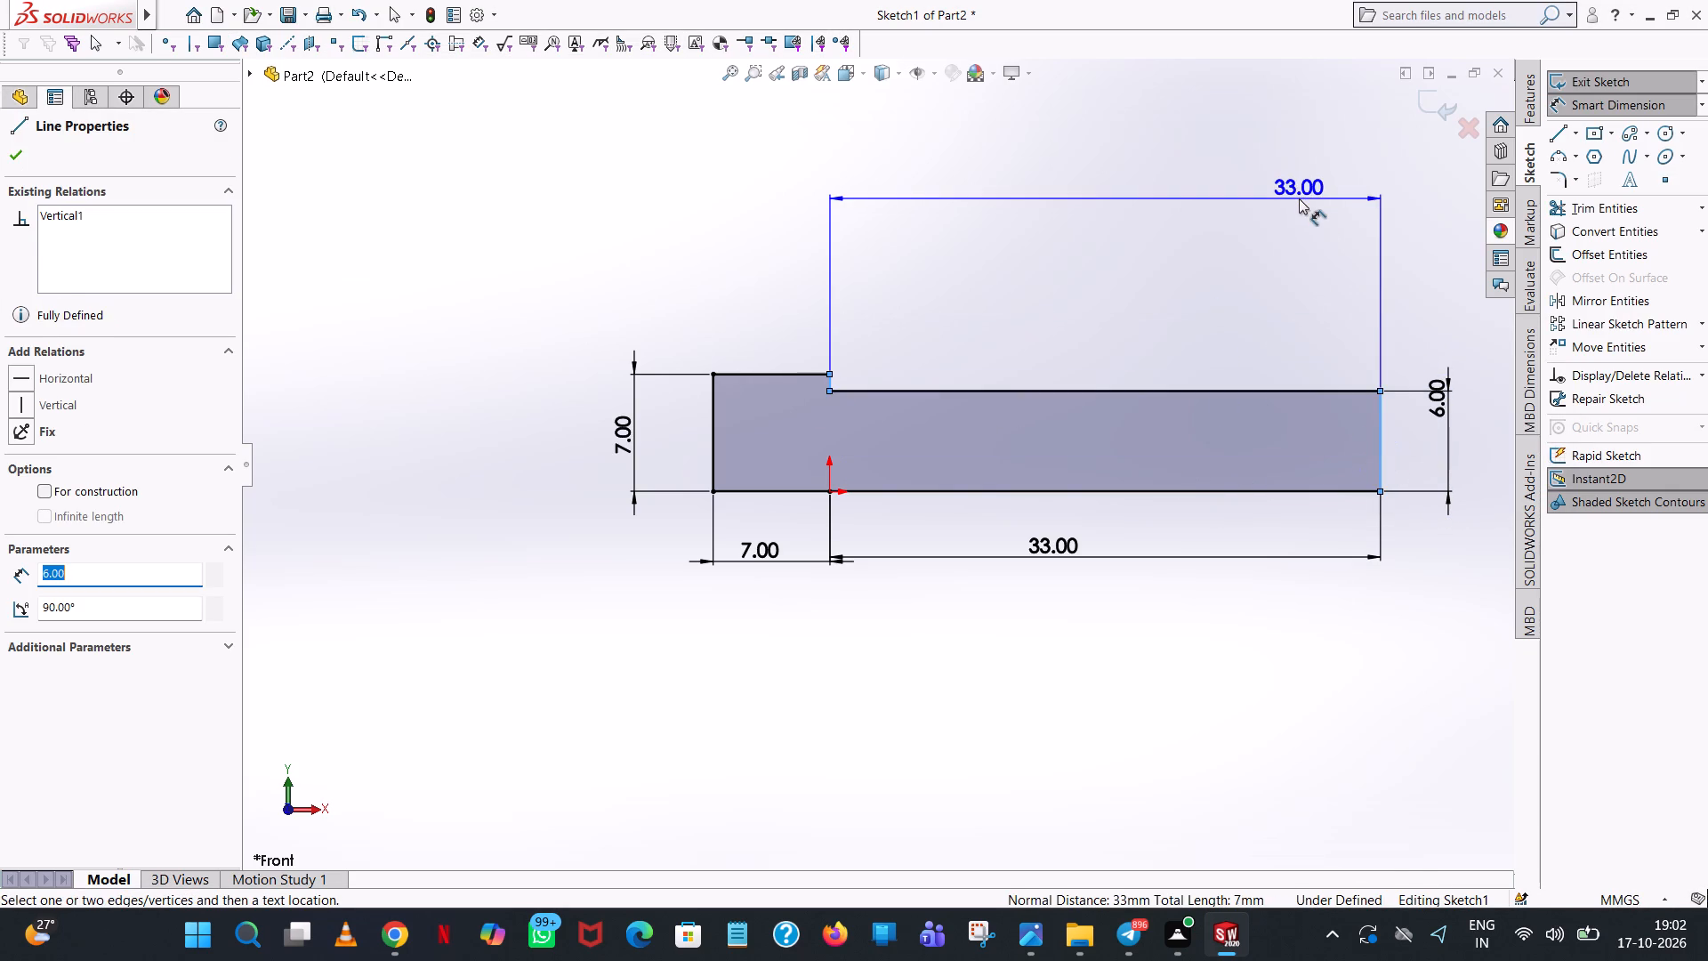
click(1299, 198)
click(1221, 175)
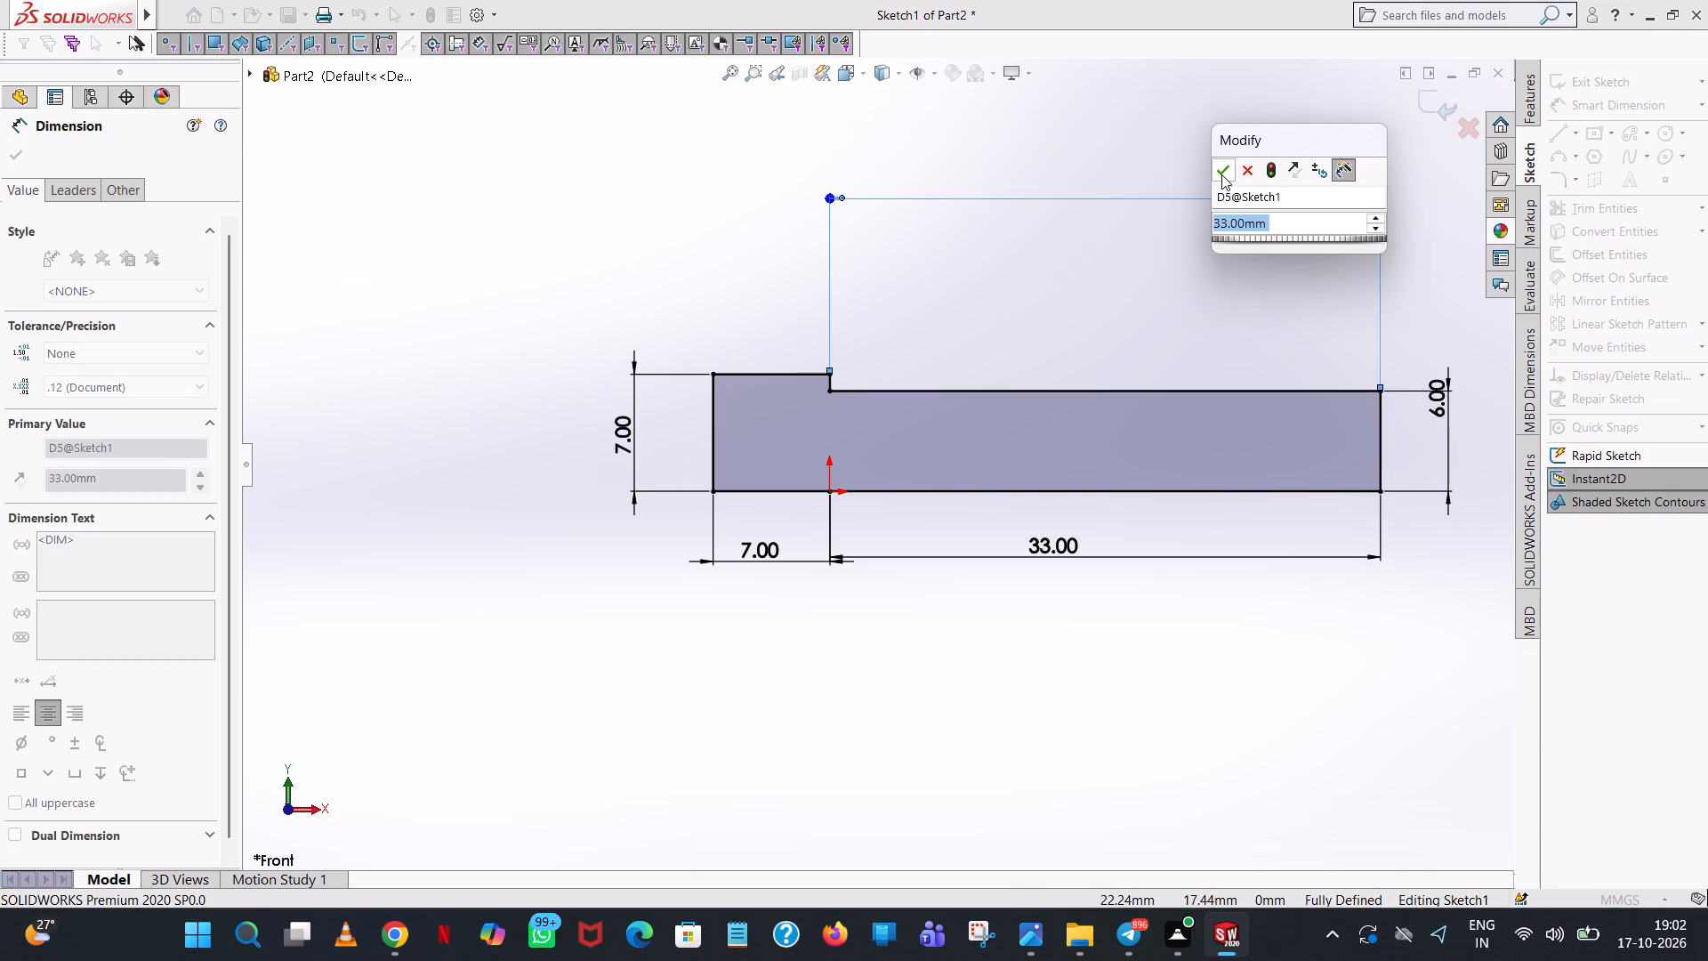
click(1189, 186)
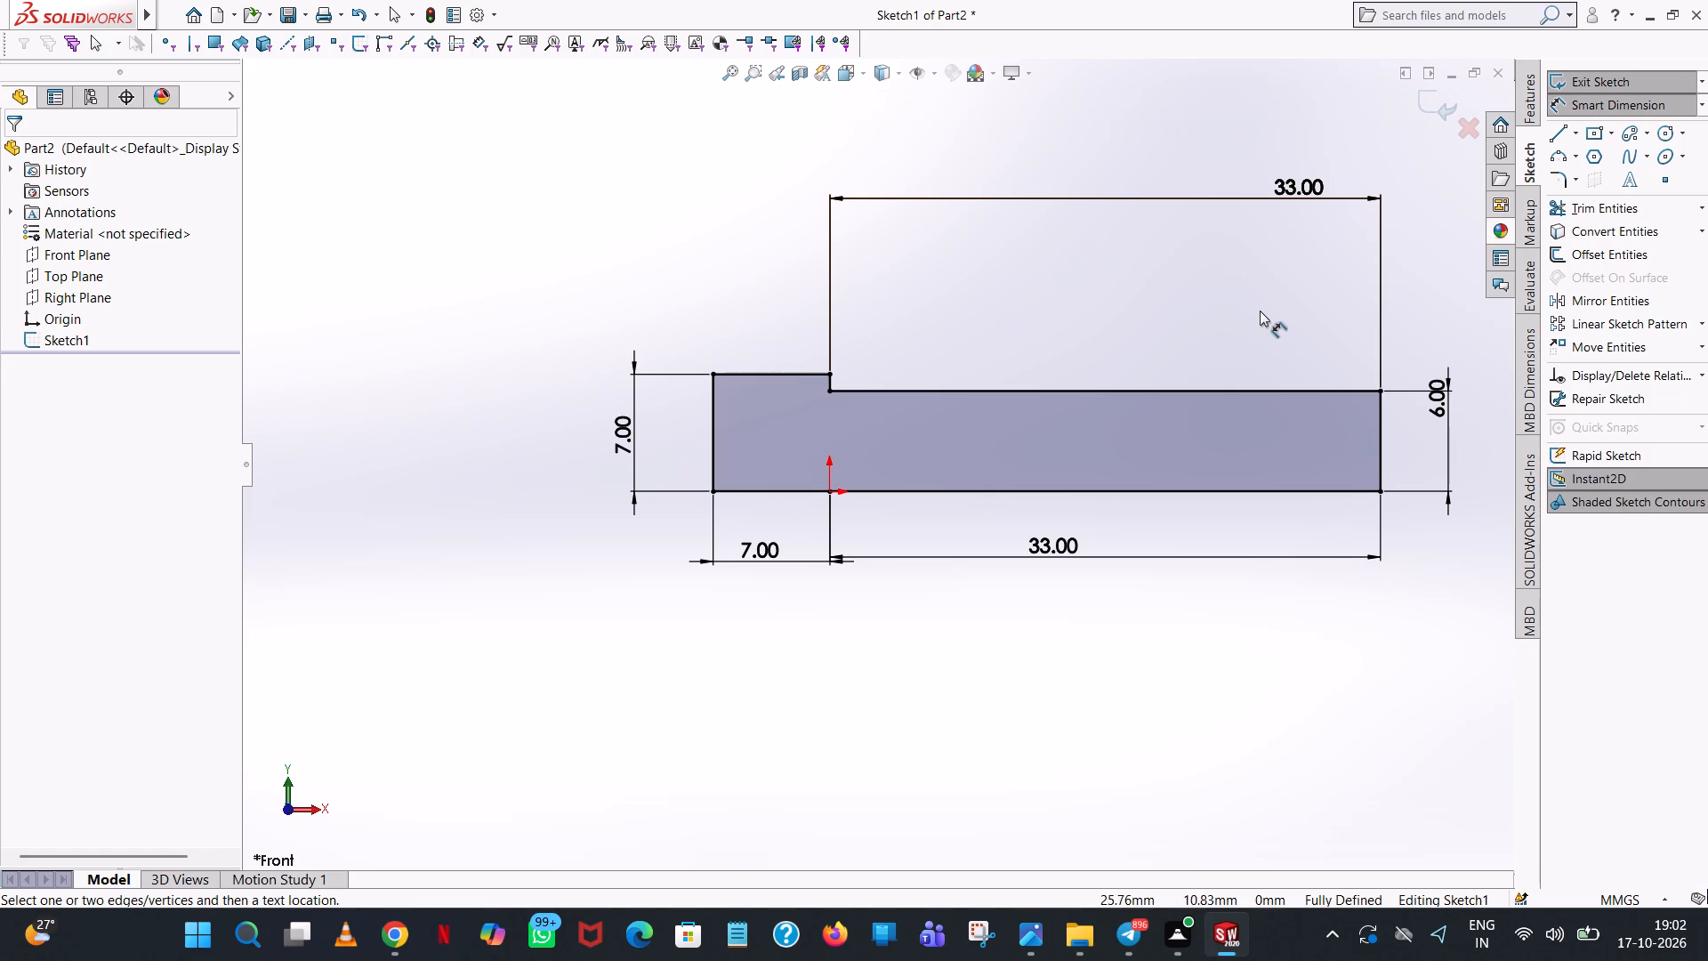
Revolve the stepped profile 360 degrees into a solid, using the 33 mm baseline as the axis.
click(1531, 97)
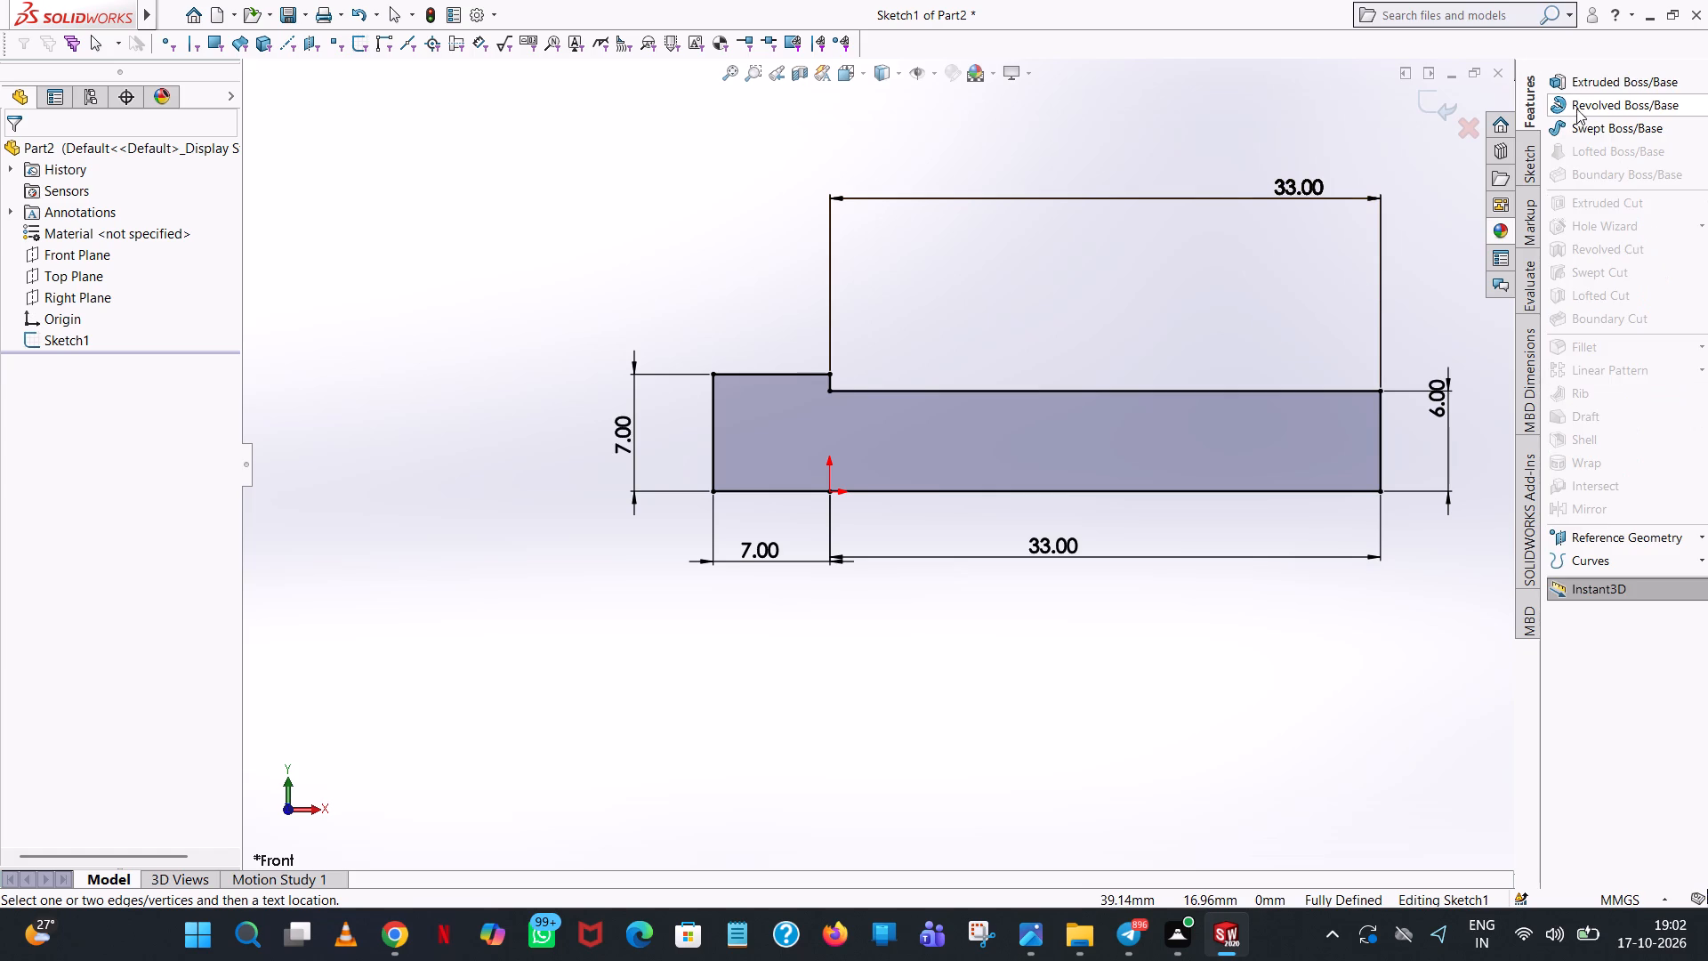
click(1583, 109)
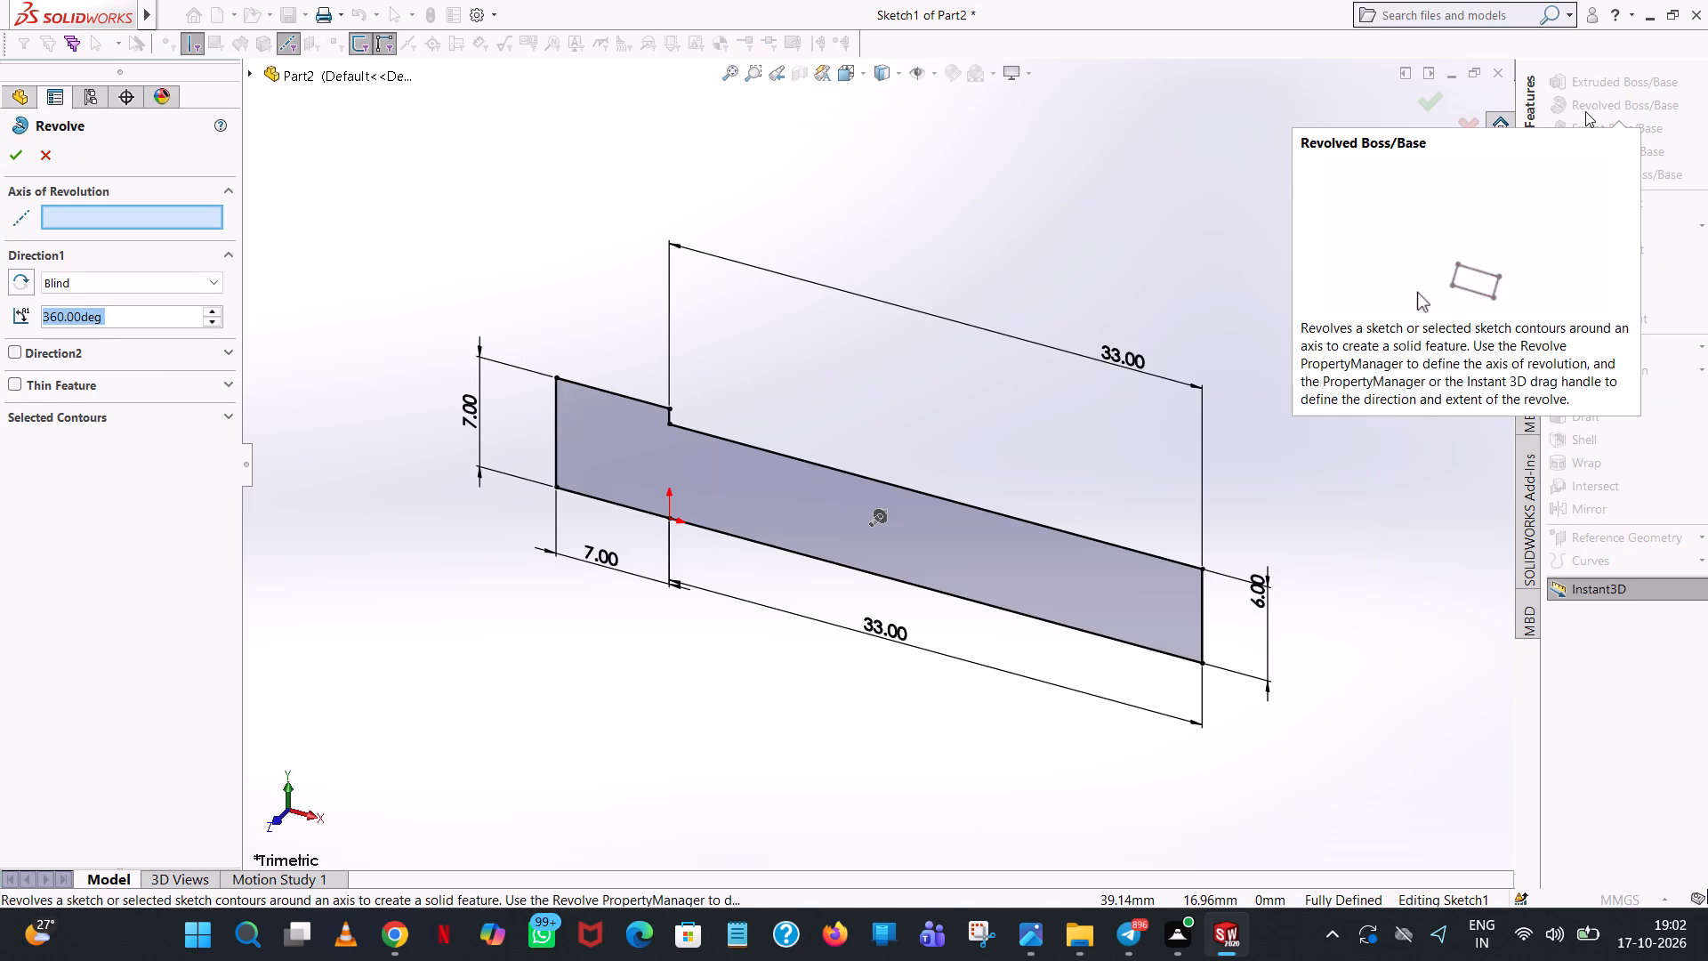
click(754, 538)
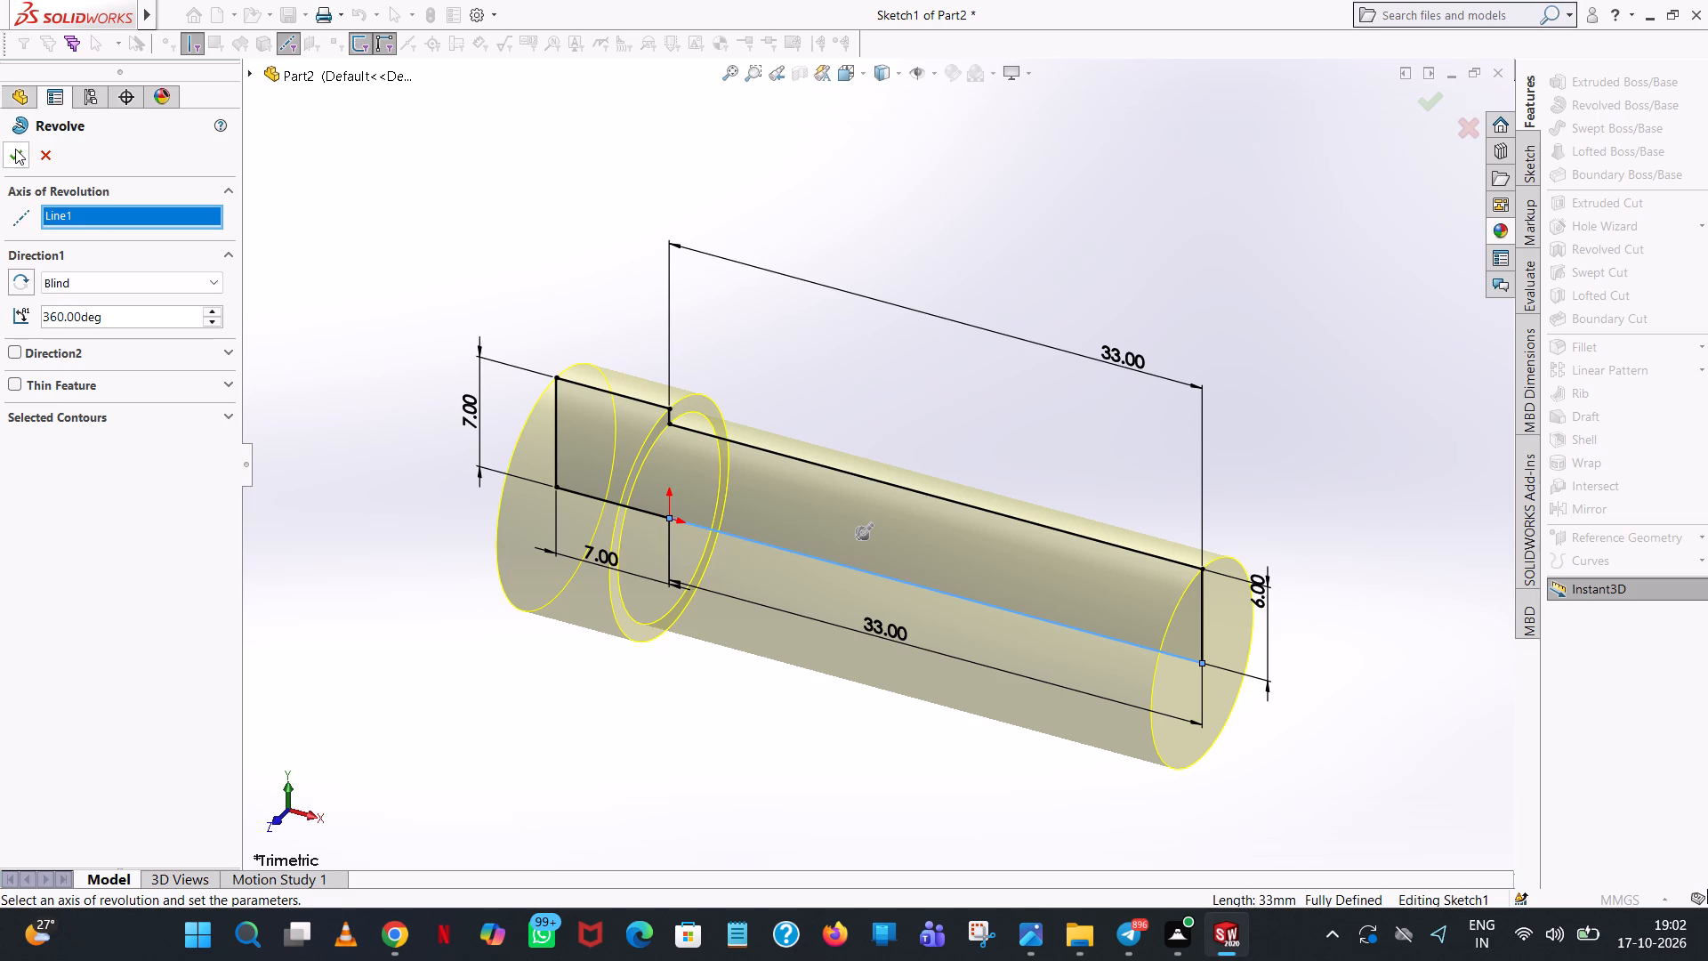
click(15, 149)
click(1129, 209)
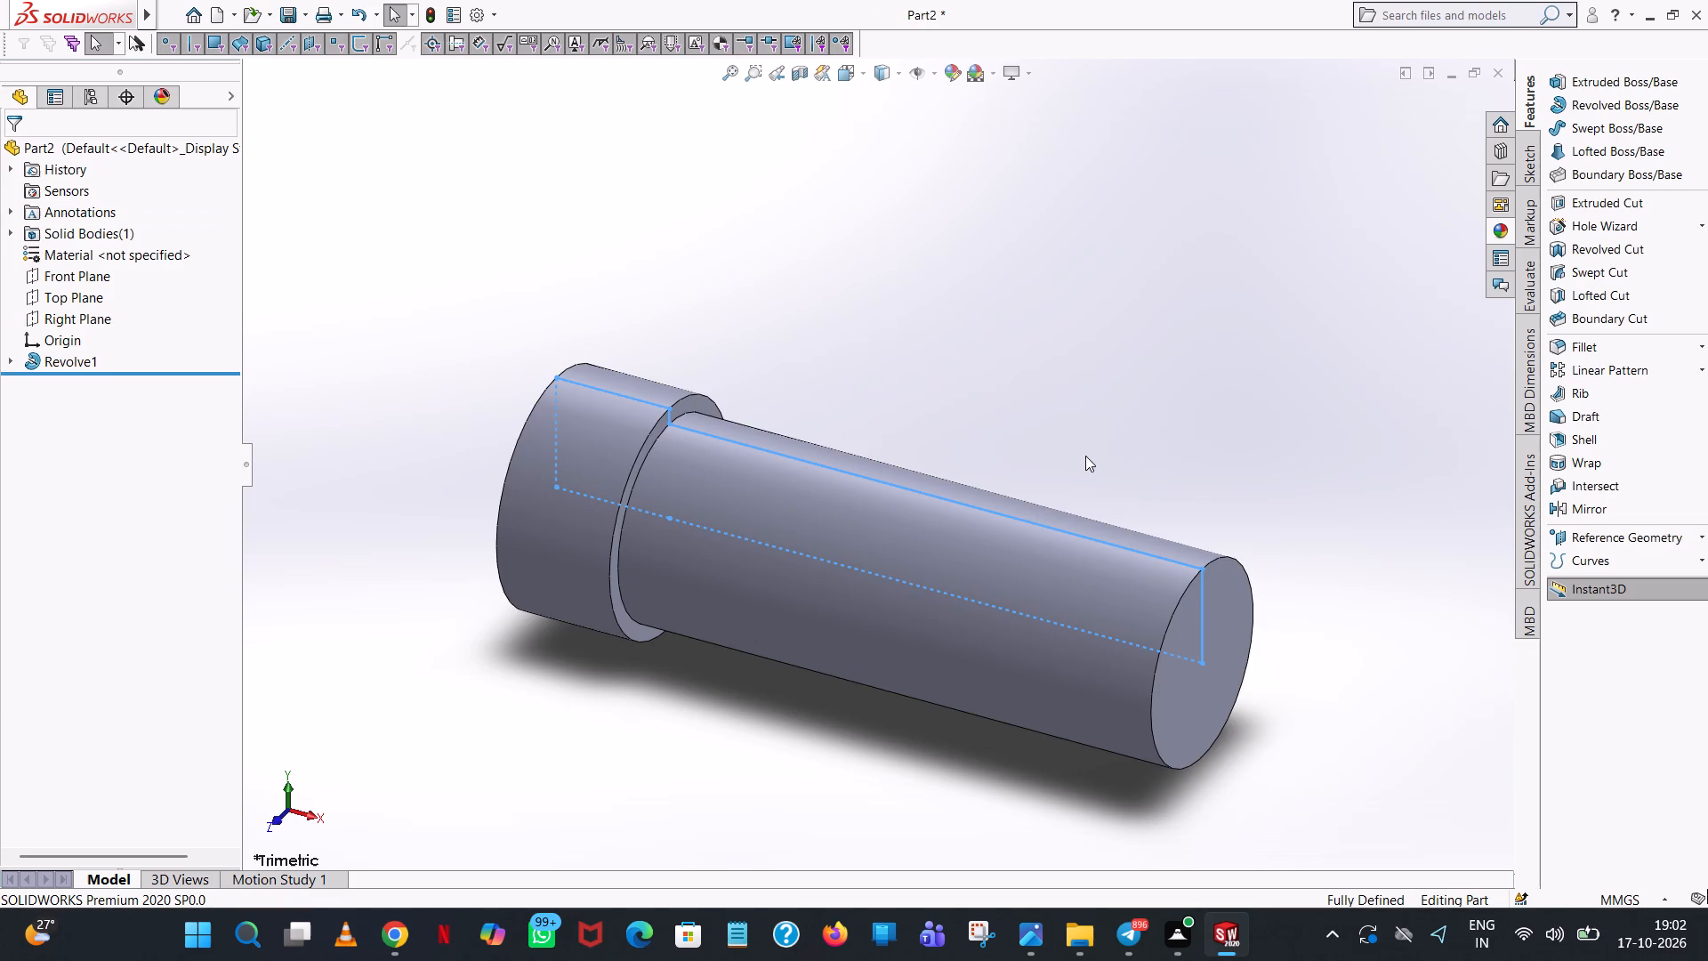
Chamfer the circular edge at the shank's free end with a distance of 1 mm at 45 degrees.
middle_drag(1221, 663, 1234, 617)
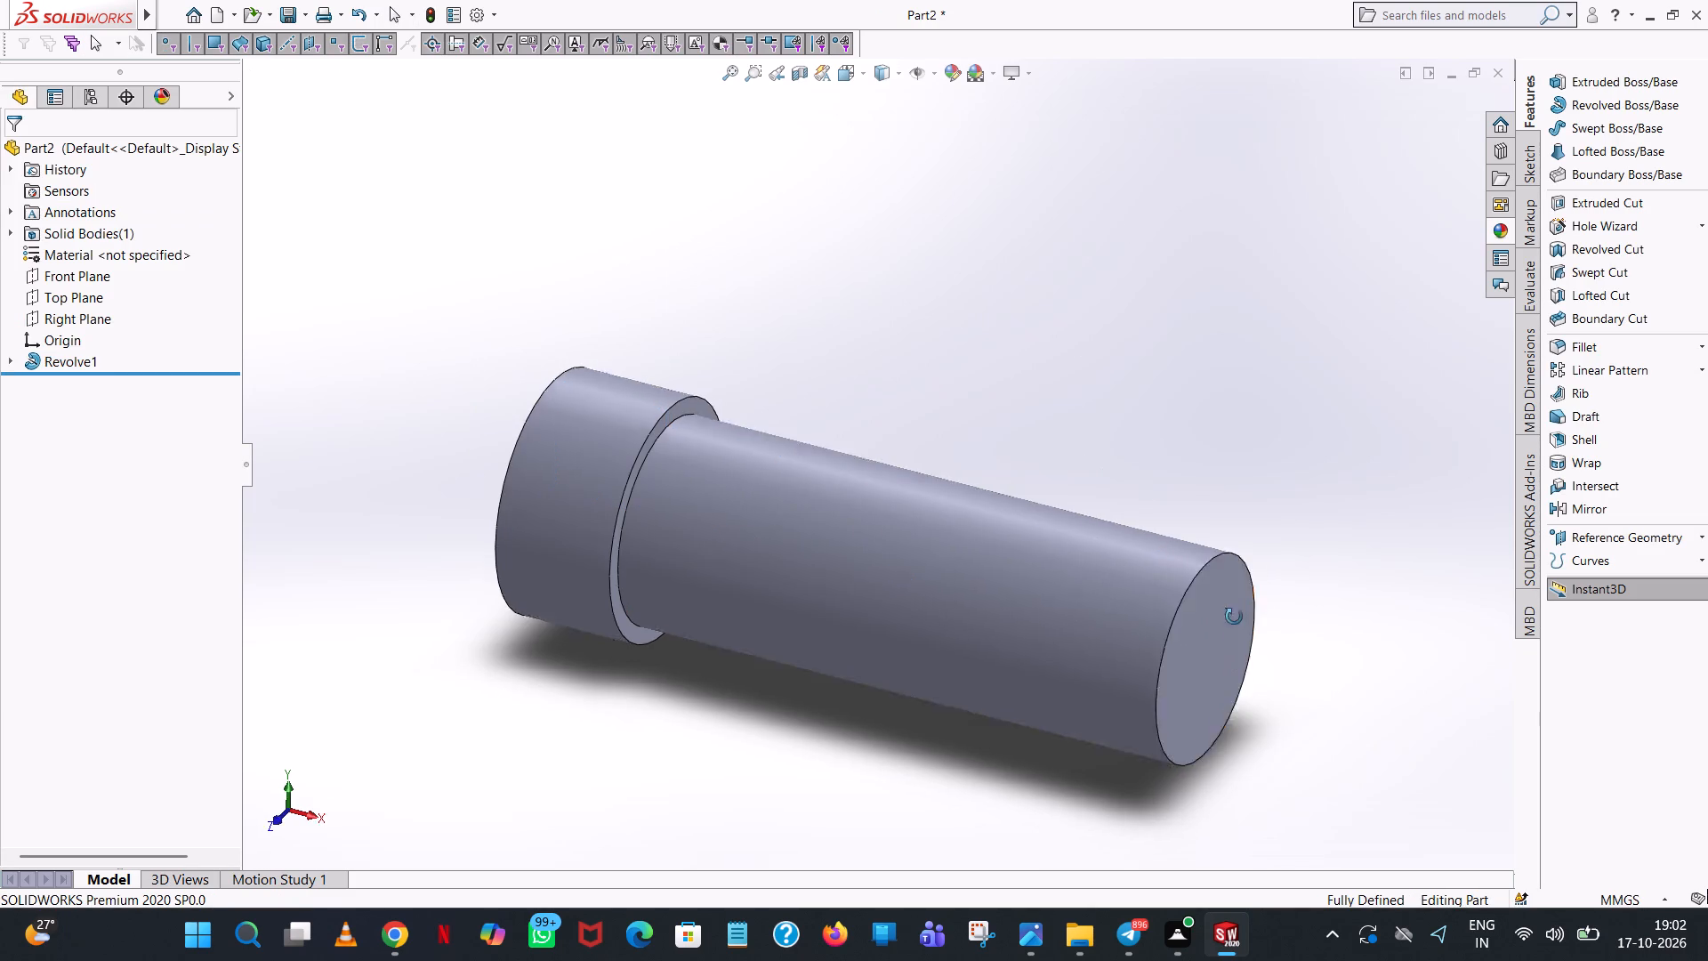
middle_drag(1234, 617, 1222, 546)
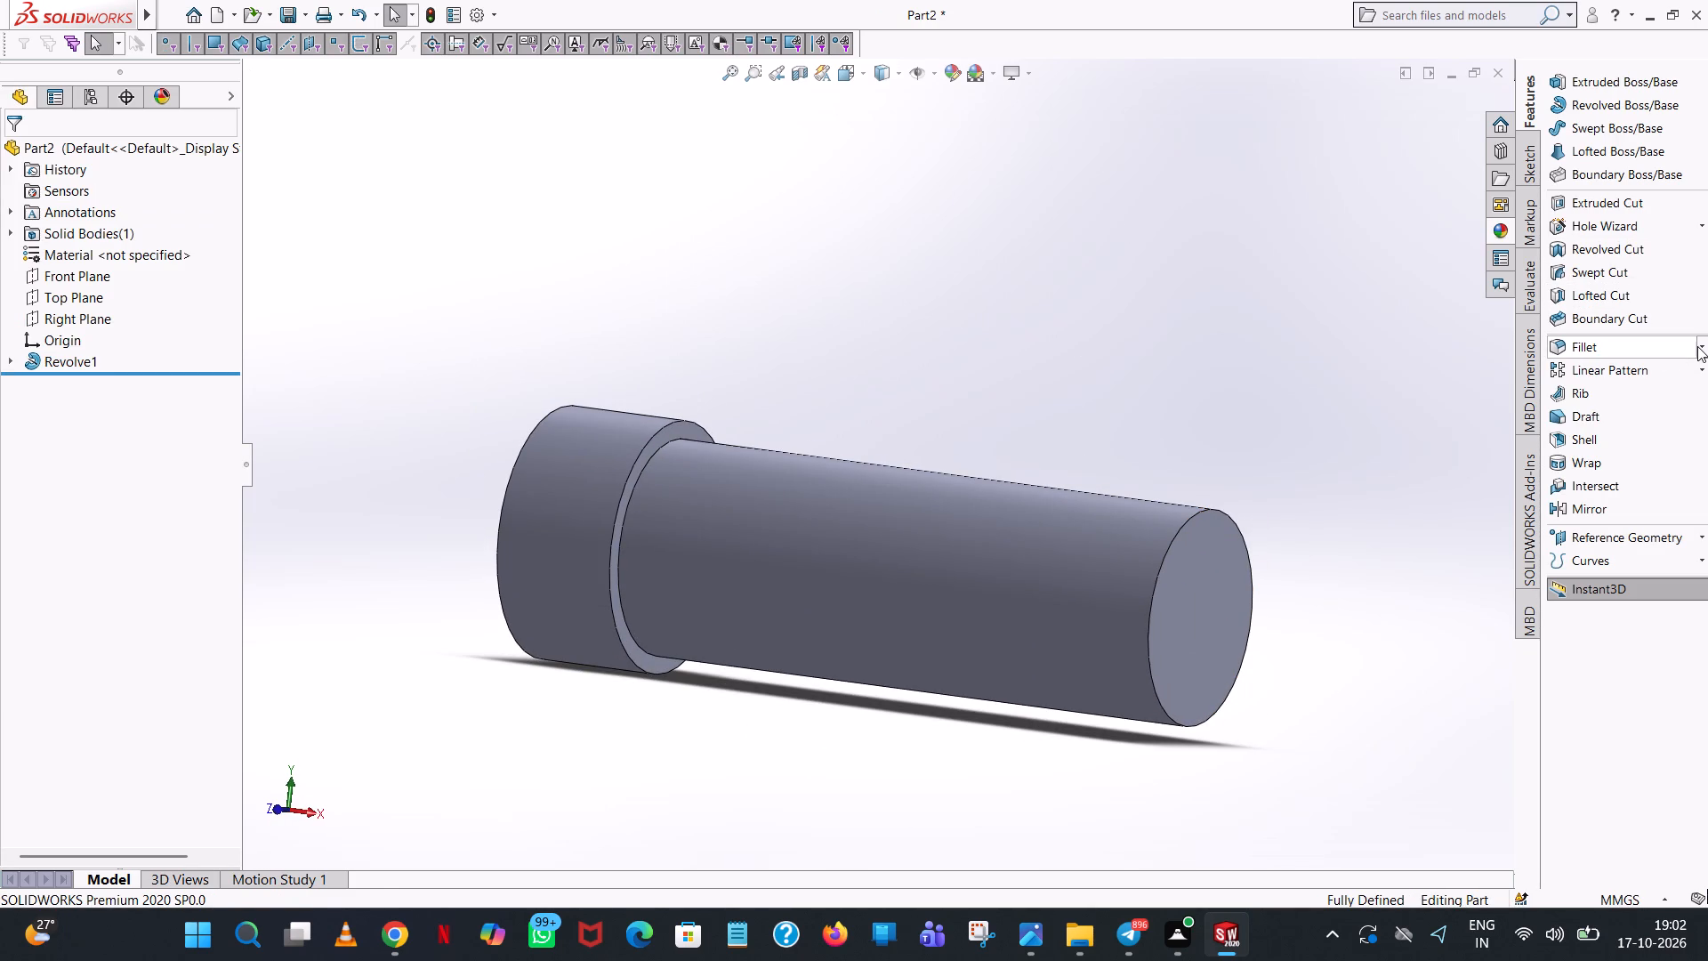
click(1703, 345)
click(1626, 377)
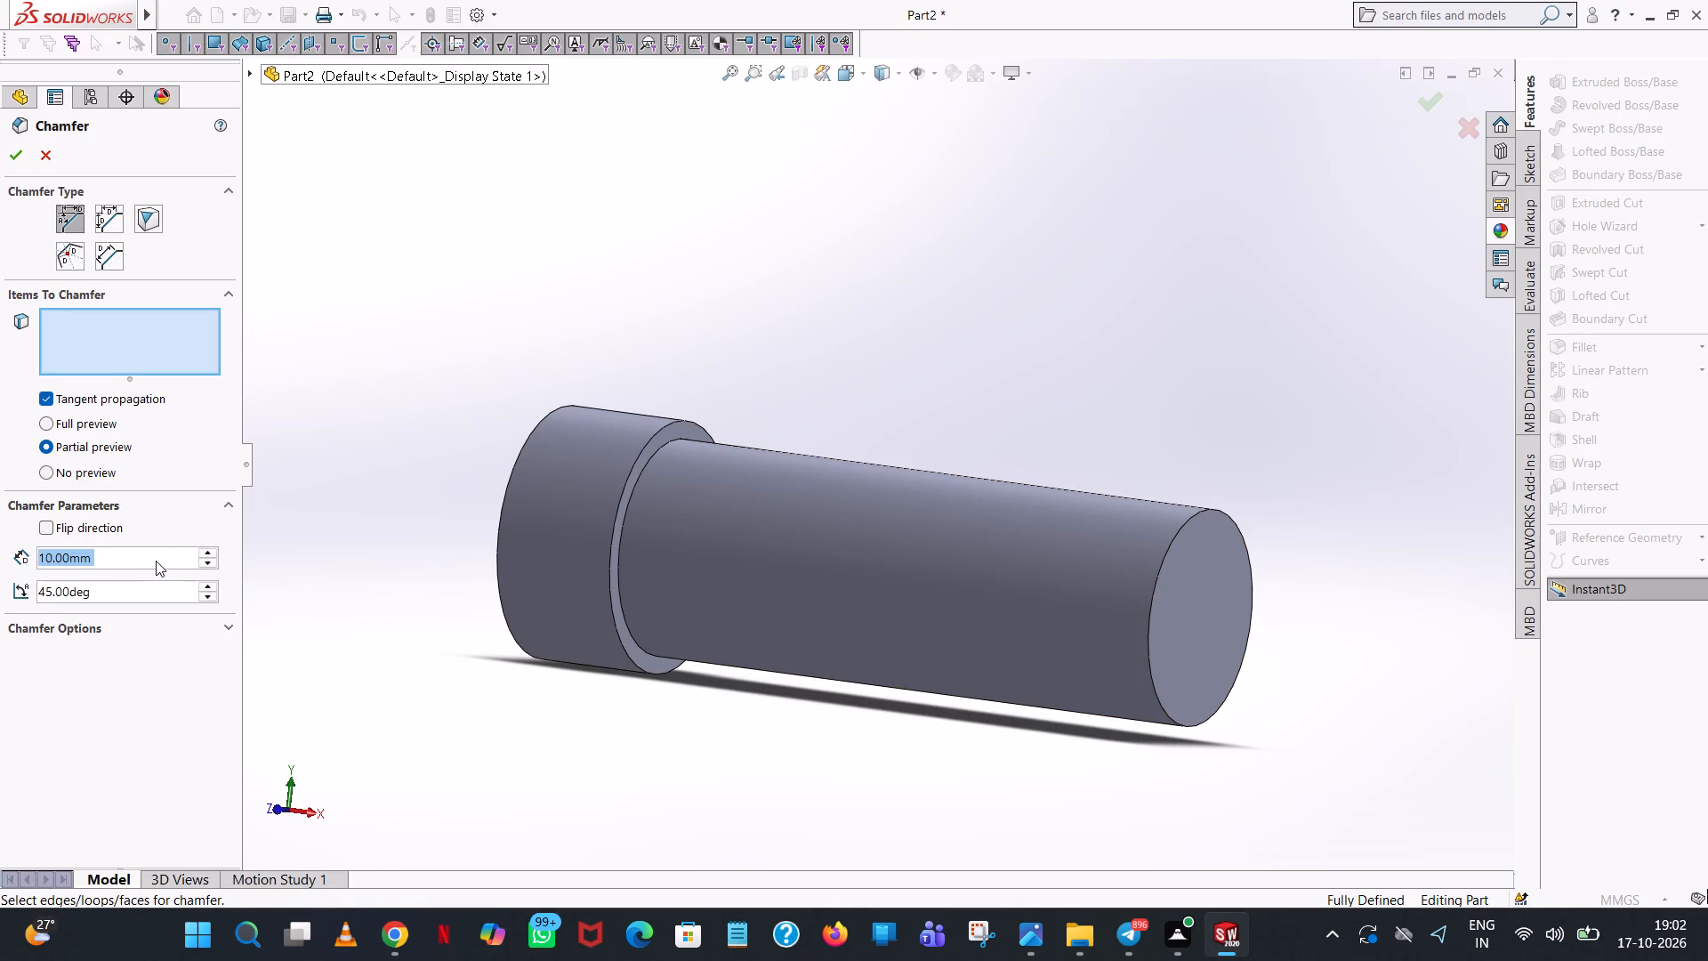
key(1)
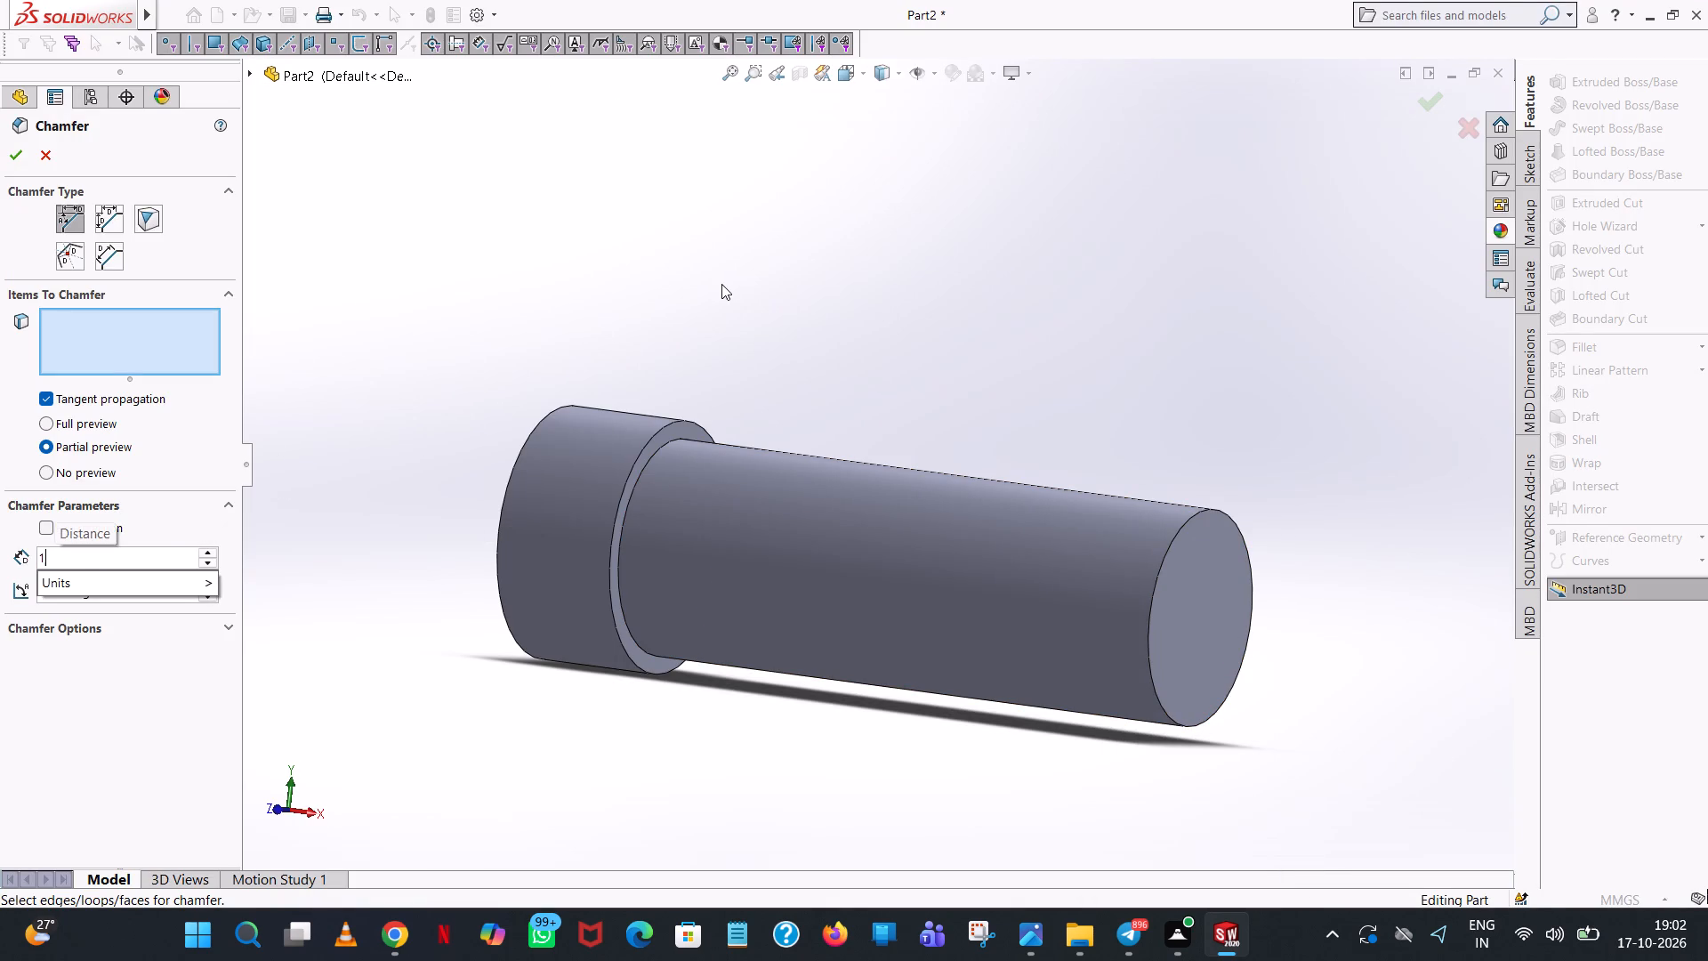
click(724, 283)
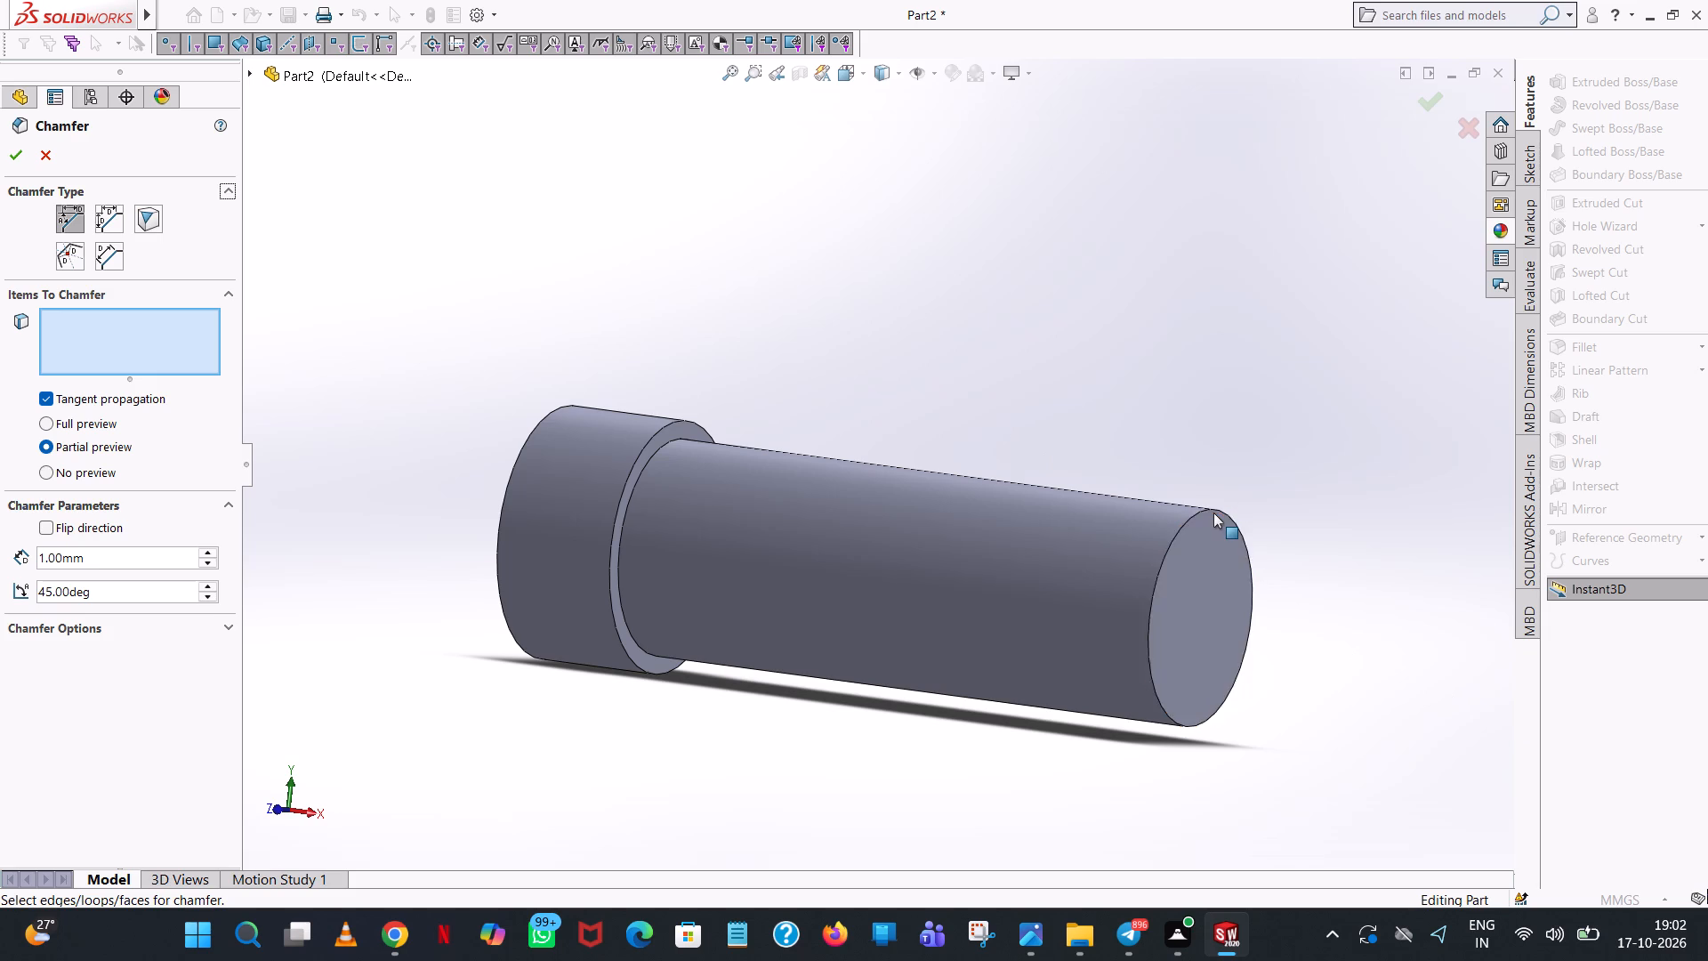
click(1203, 511)
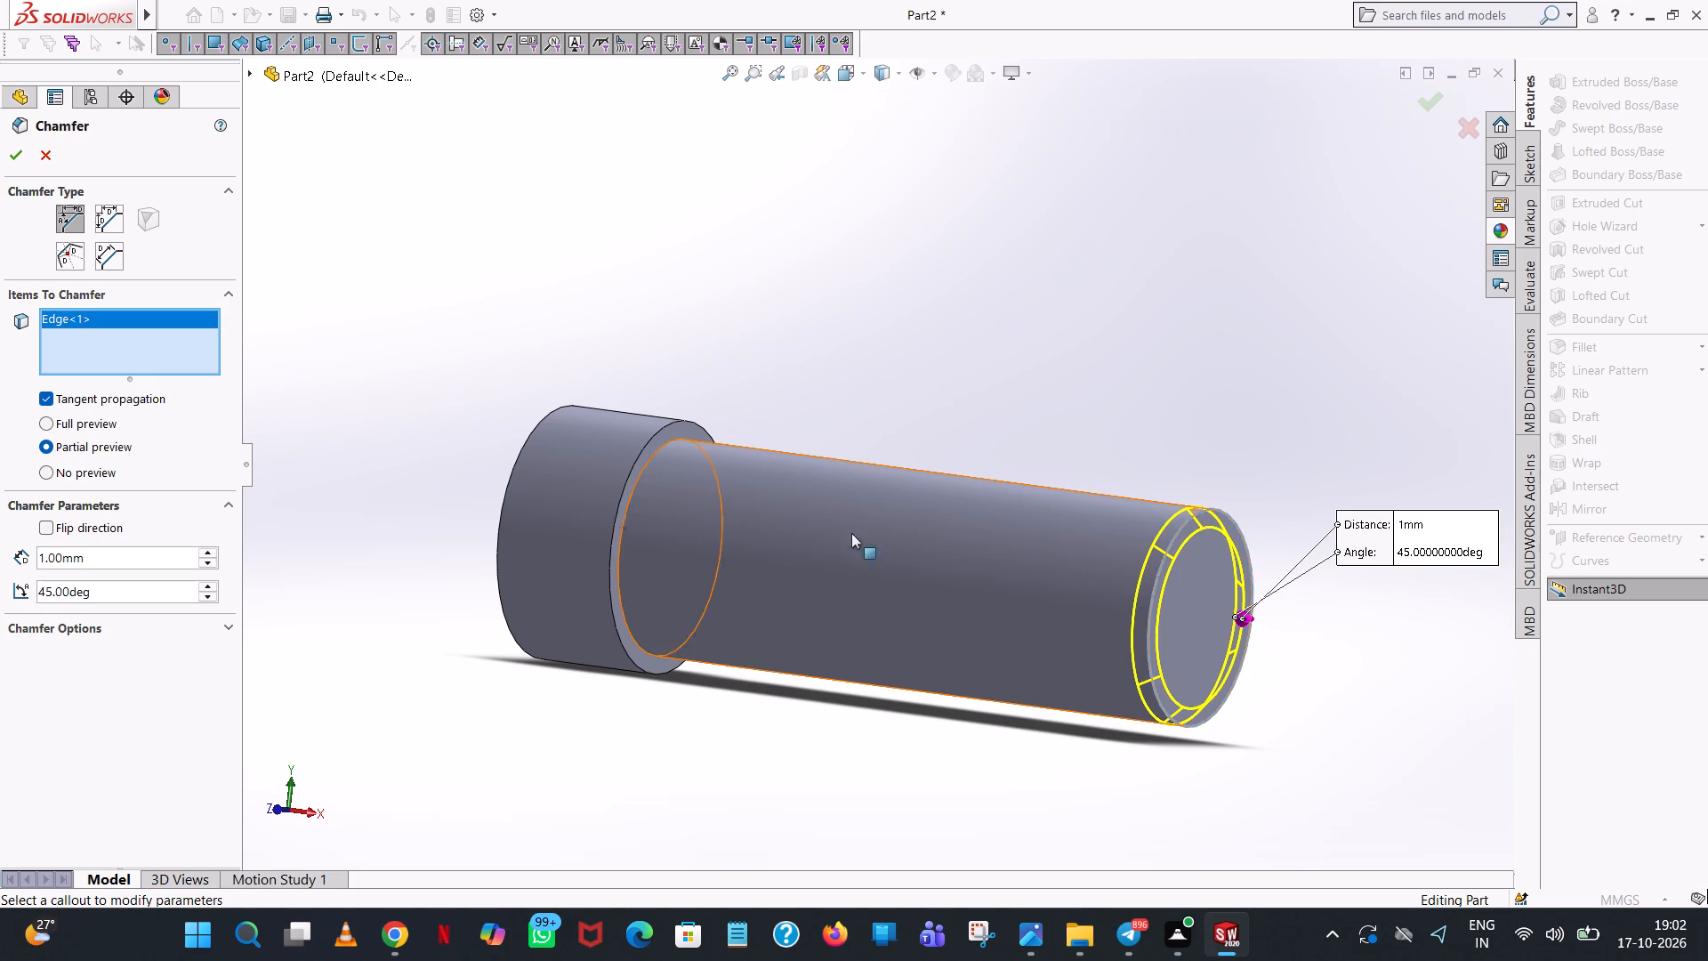
click(19, 149)
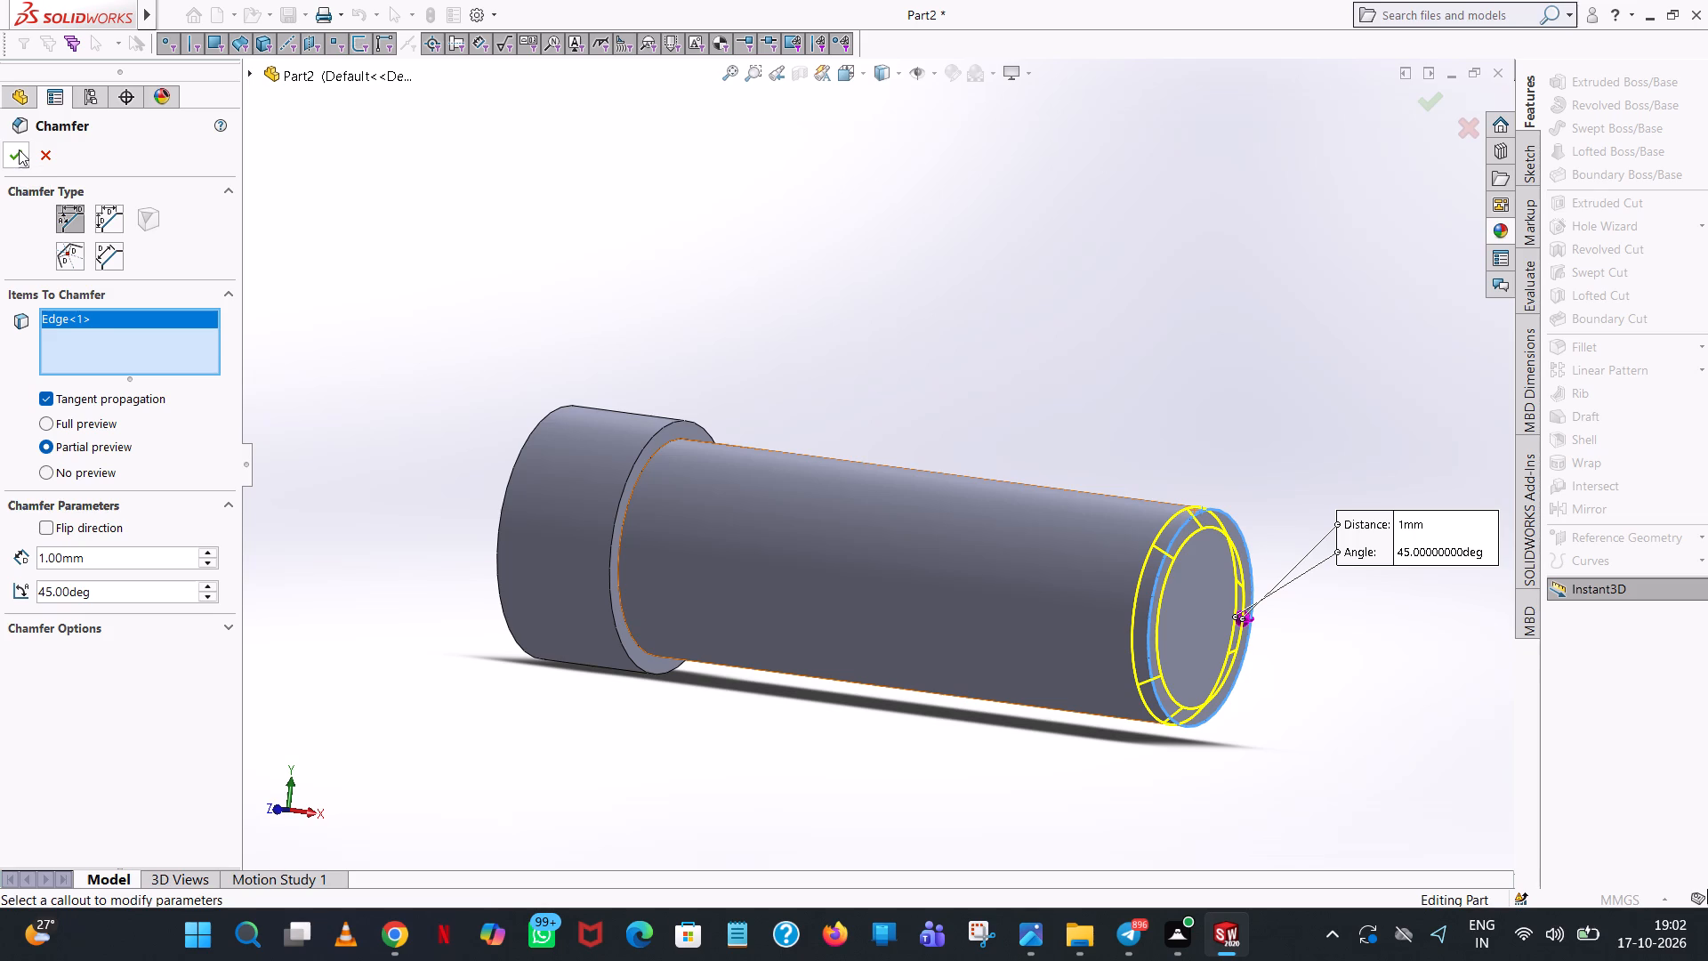
click(1164, 449)
Apply a pale cyan colour (RGB 192, 255, 255) to the whole body of the headed pin.
middle_drag(1143, 536, 1198, 443)
scroll(1173, 498, up, 1)
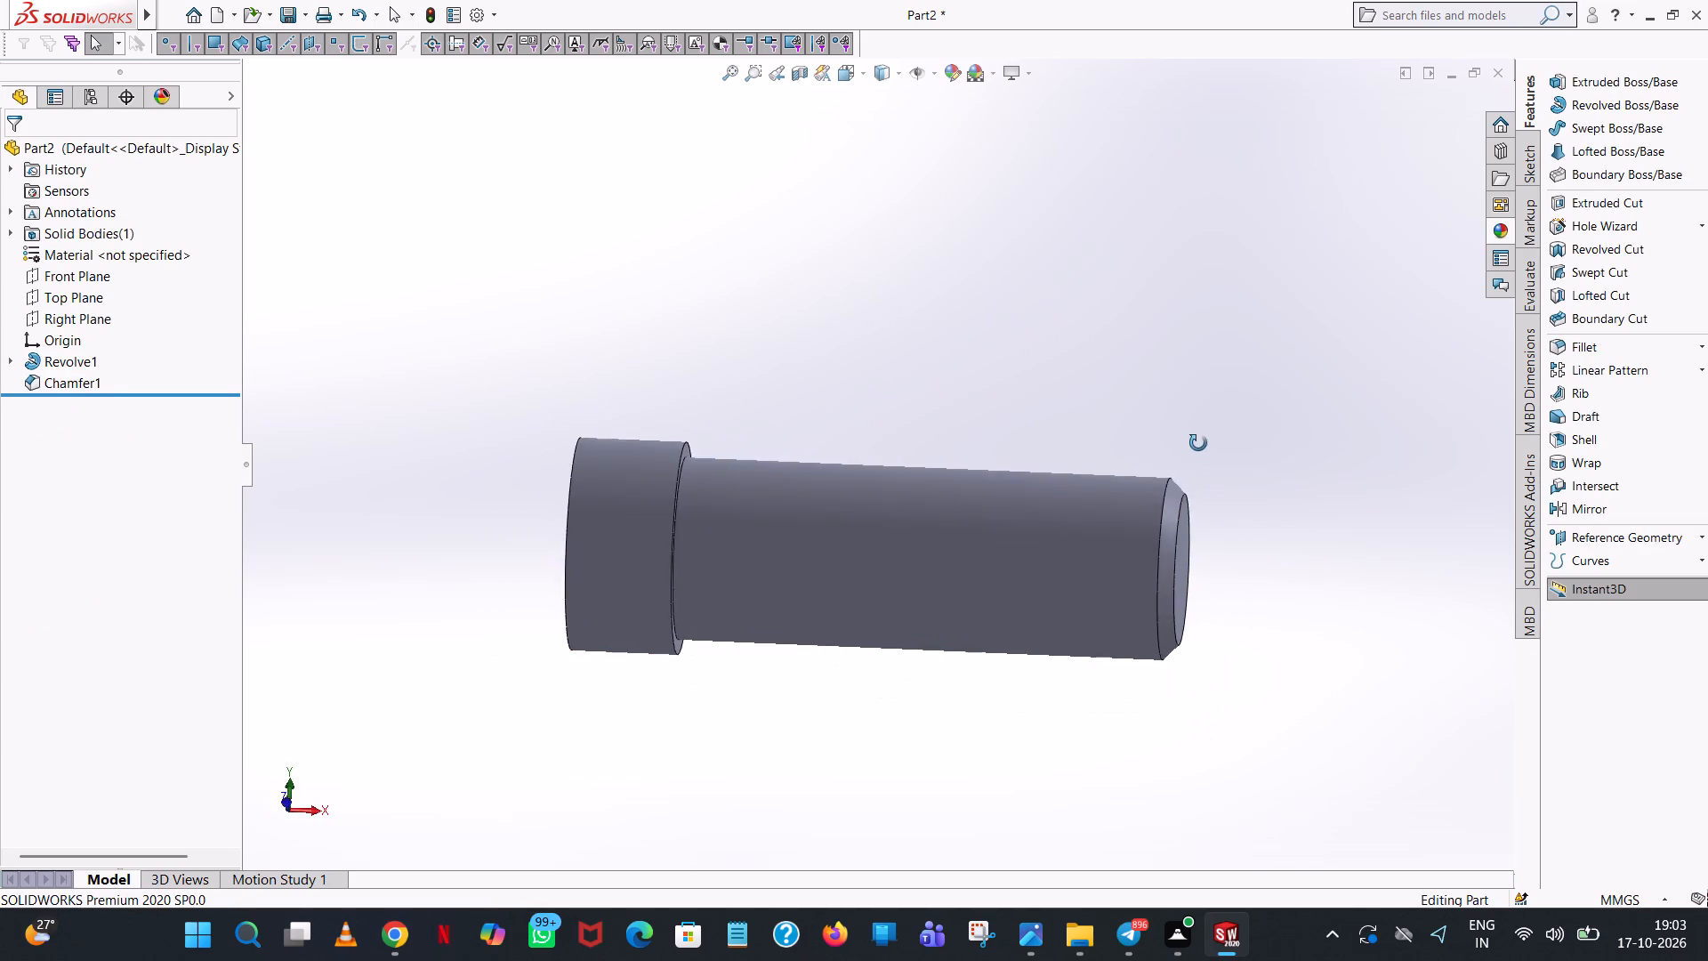
middle_drag(1198, 443, 1083, 518)
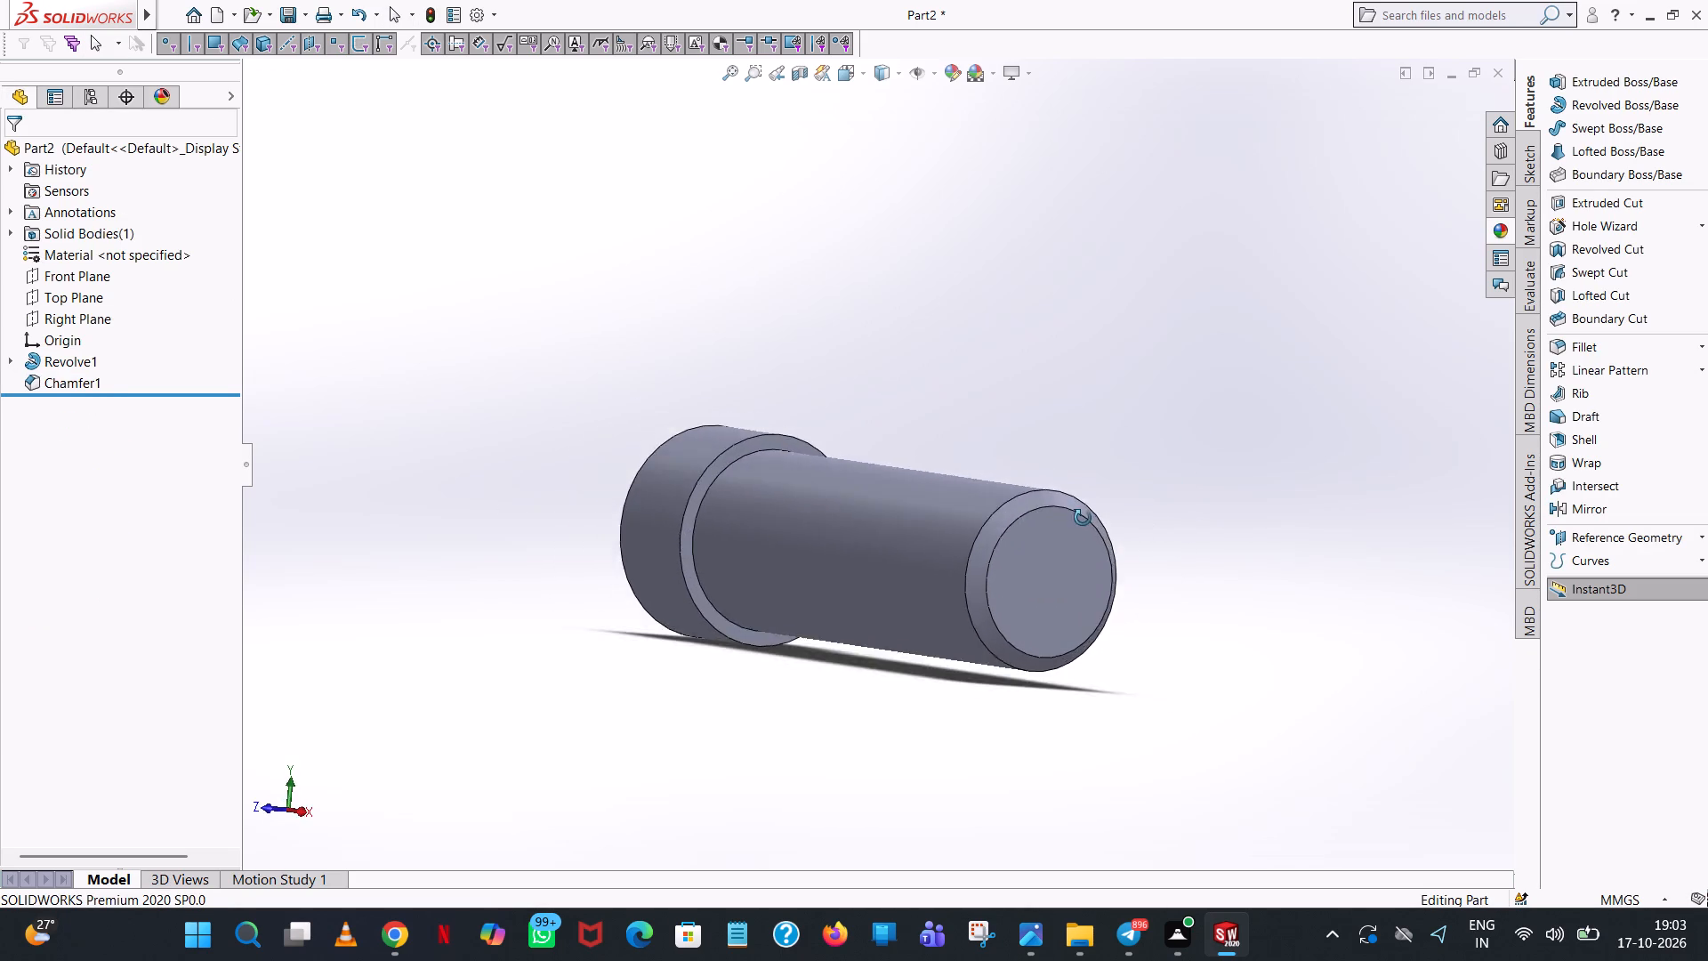
middle_drag(1083, 518, 1164, 441)
scroll(1165, 441, up, 4)
click(834, 495)
right_click(834, 495)
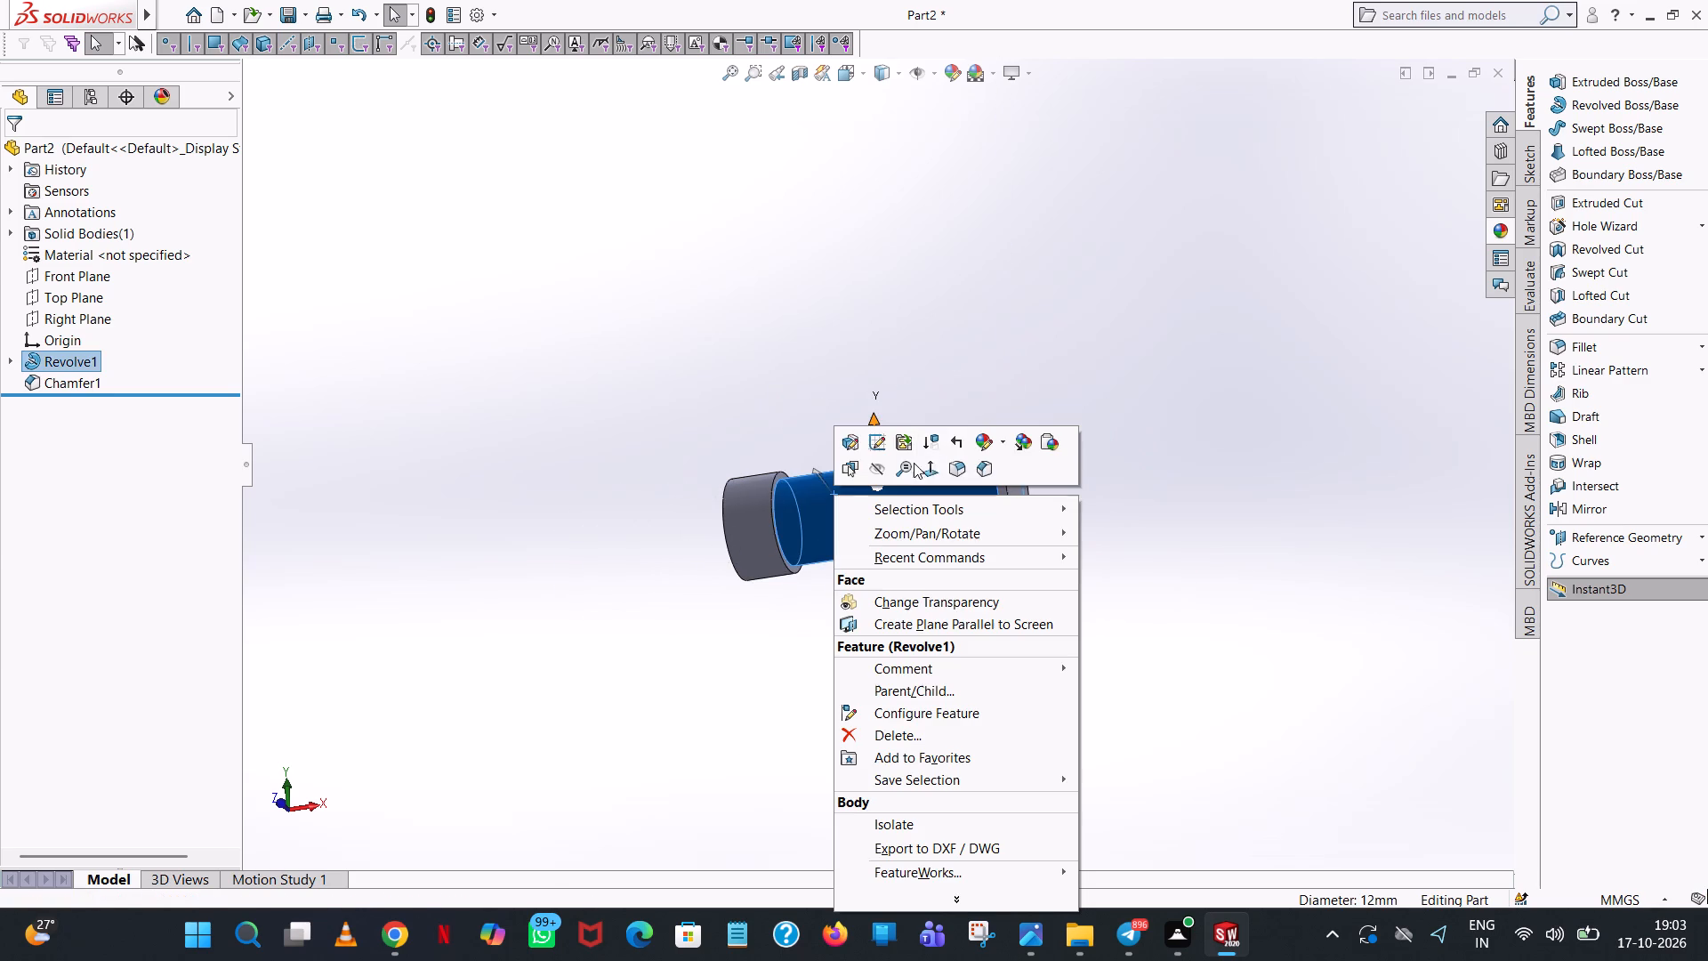
click(979, 439)
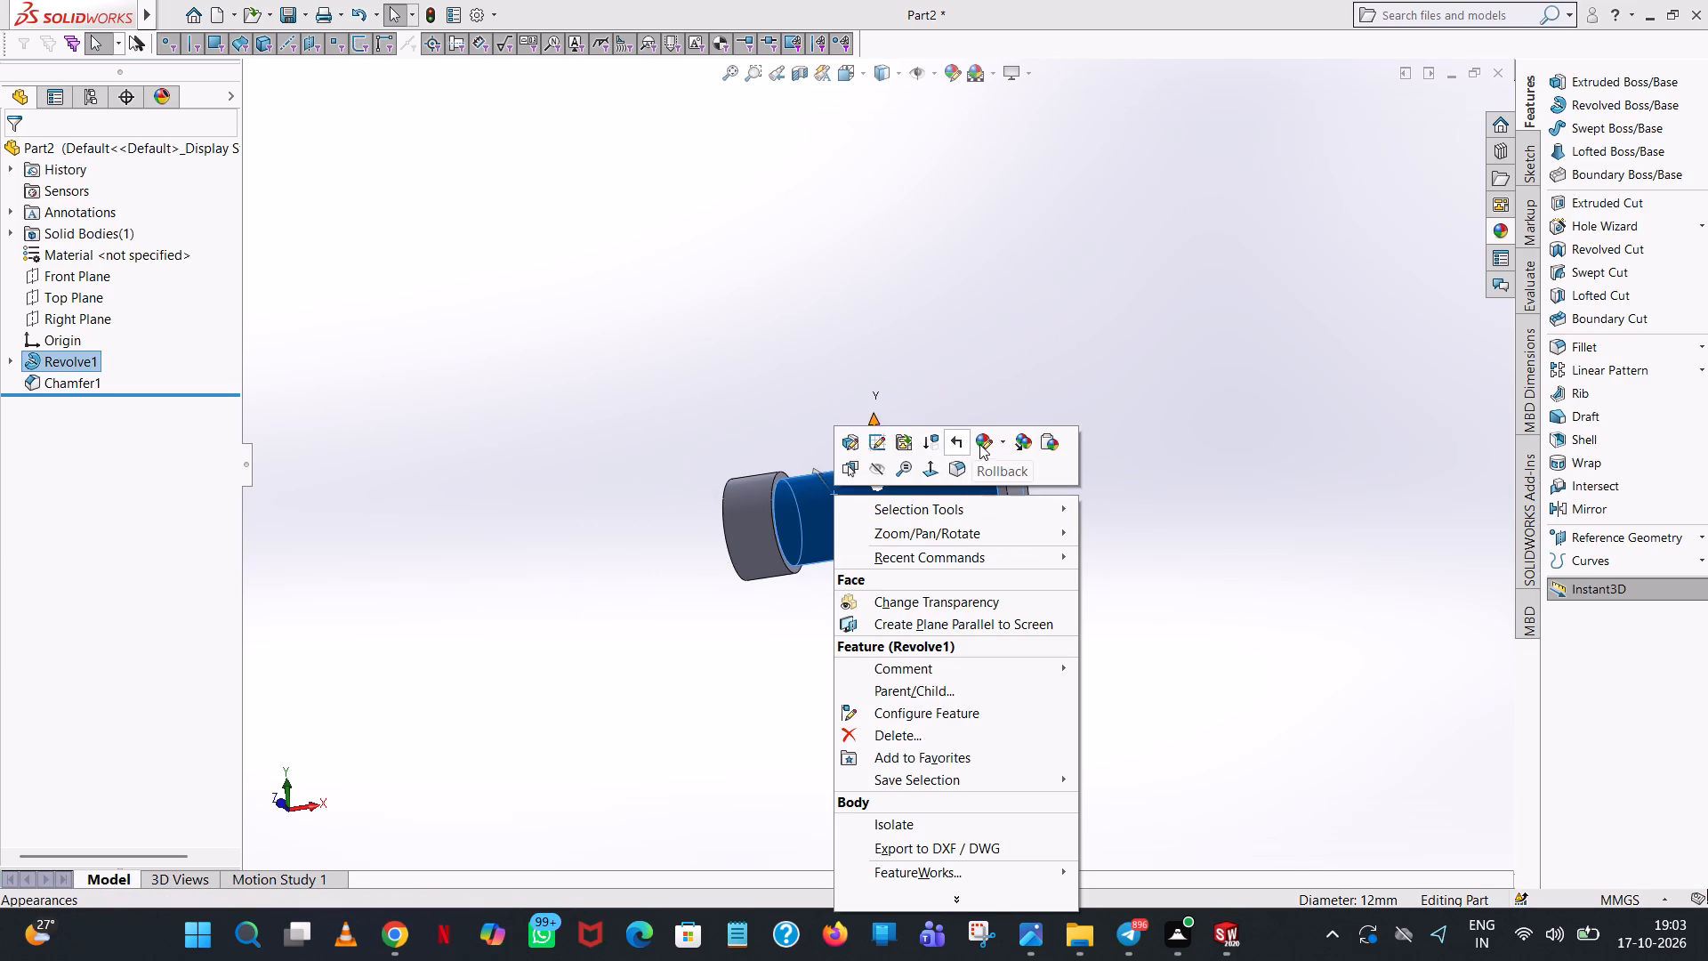
click(984, 446)
click(1008, 516)
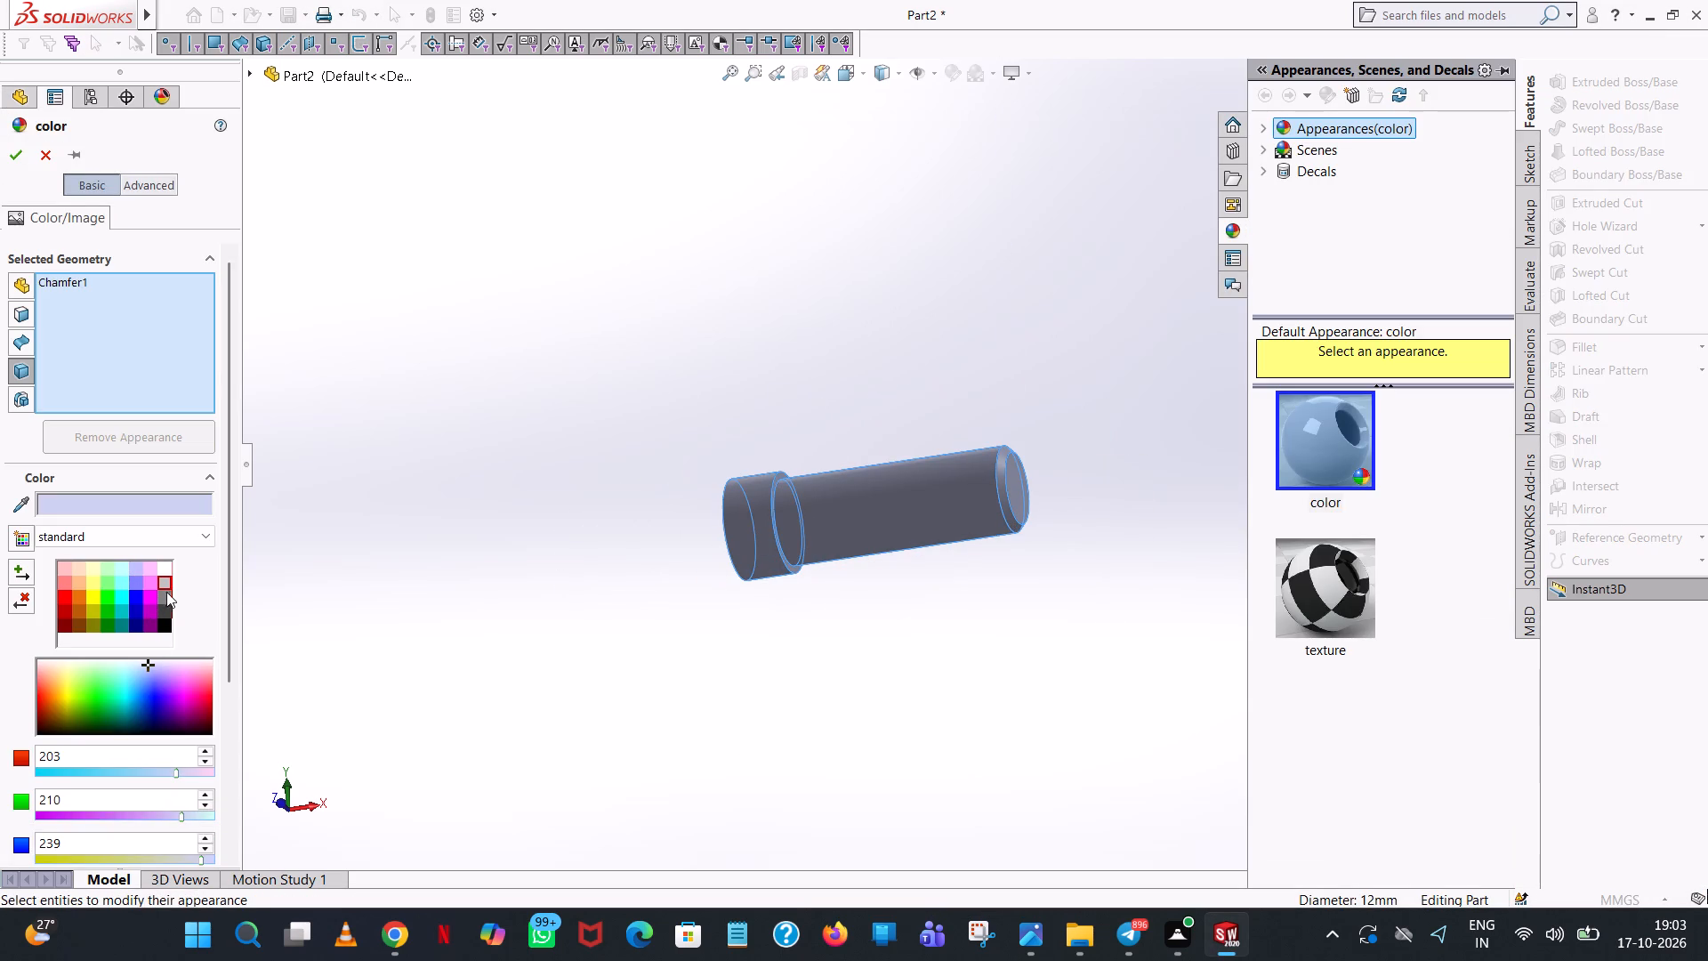
click(147, 581)
click(152, 565)
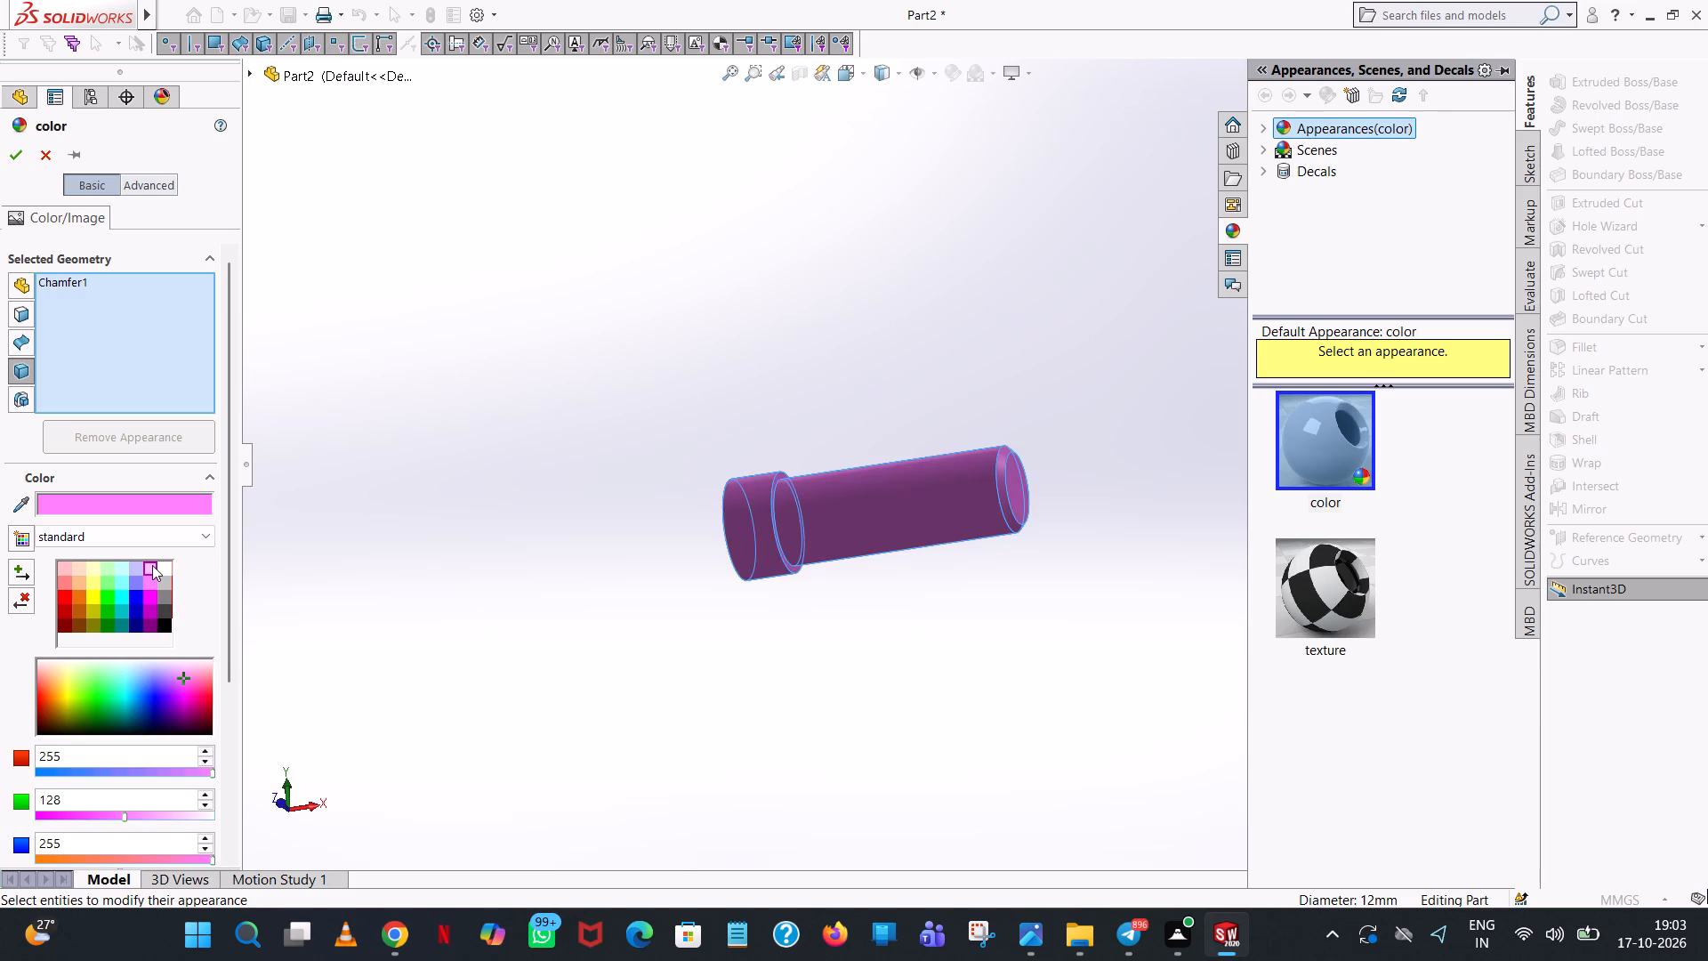
click(134, 565)
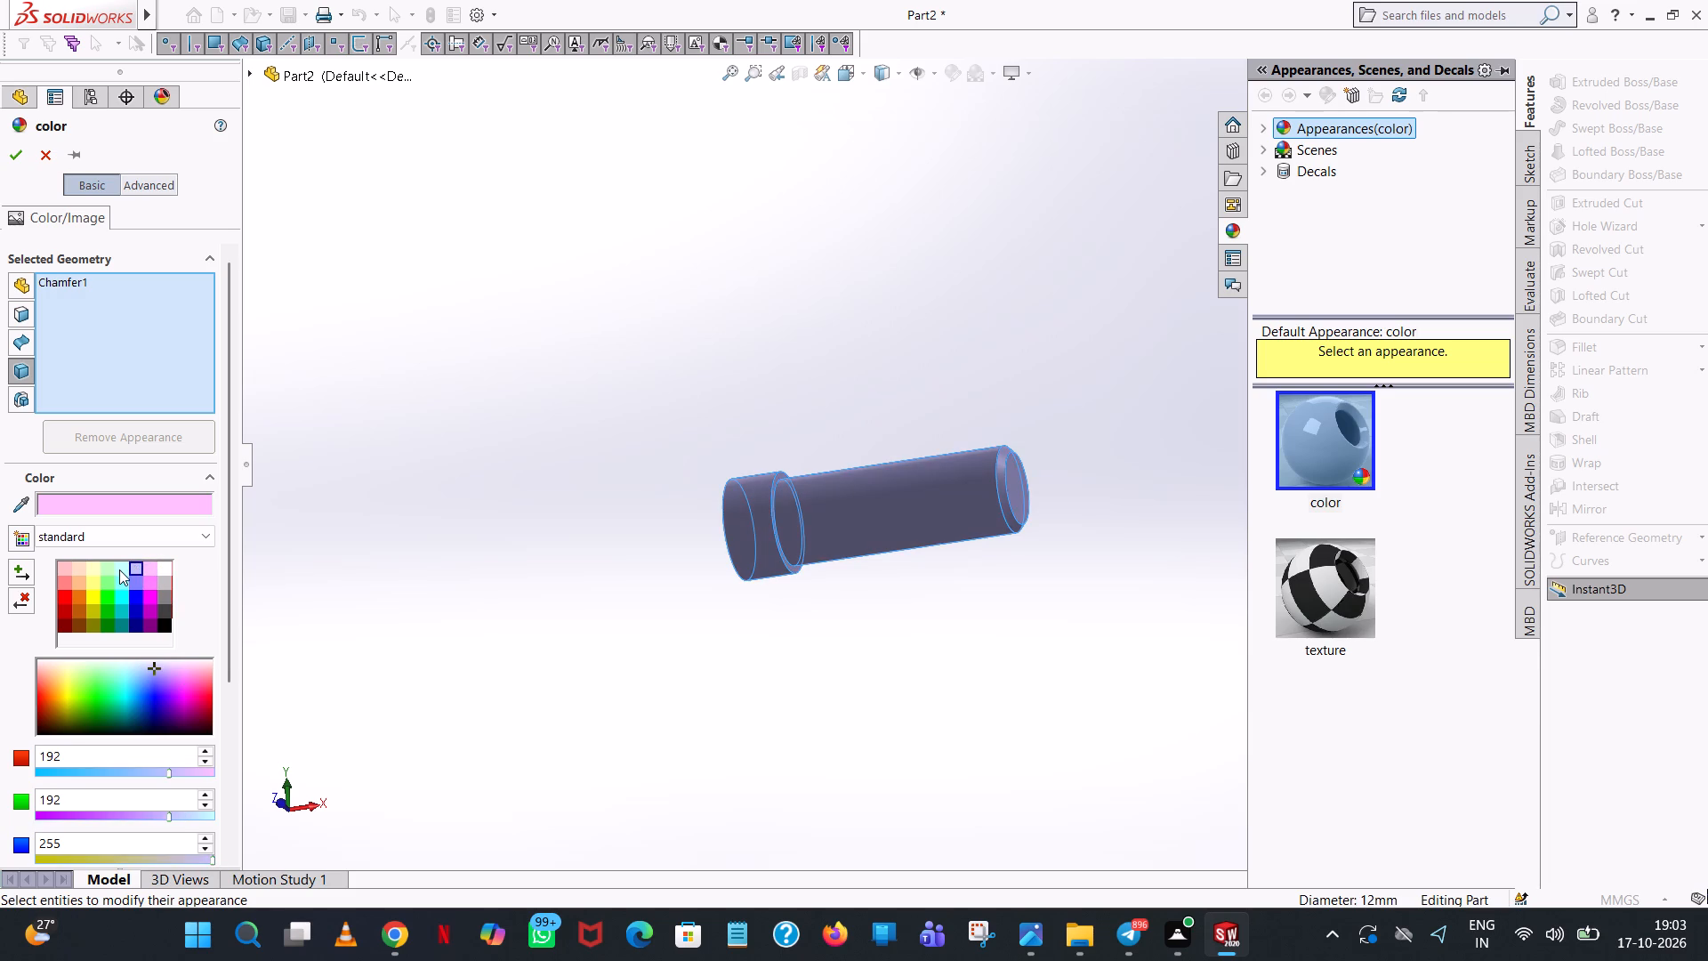
click(118, 569)
click(96, 571)
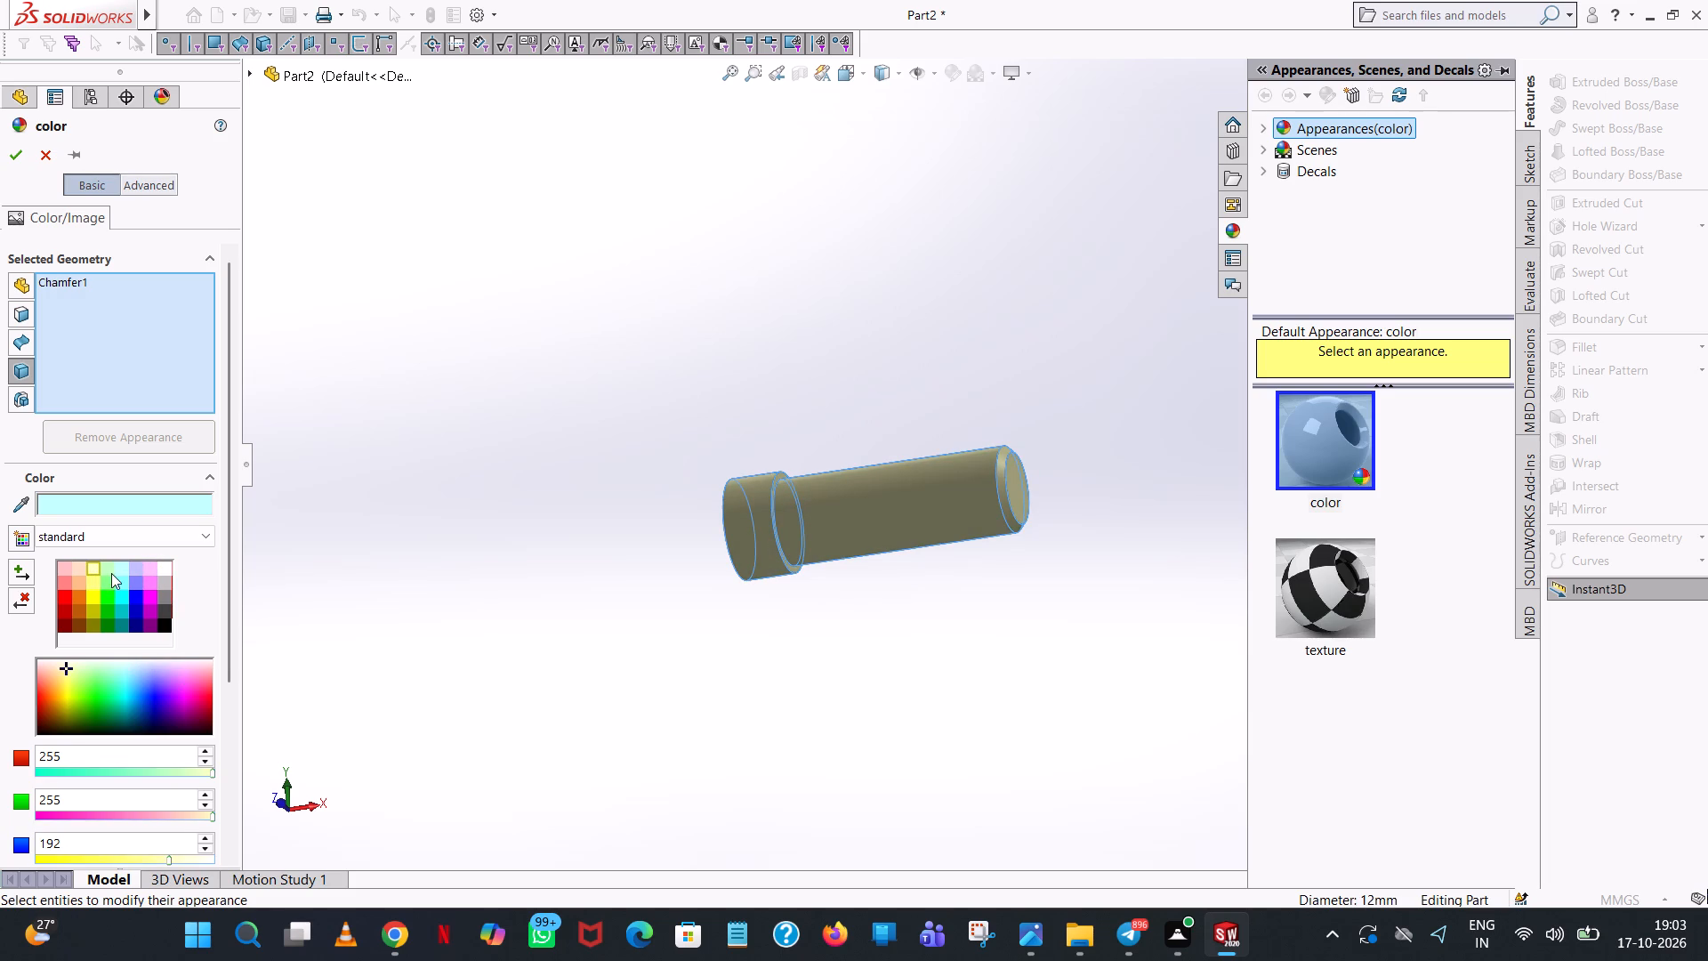
click(121, 566)
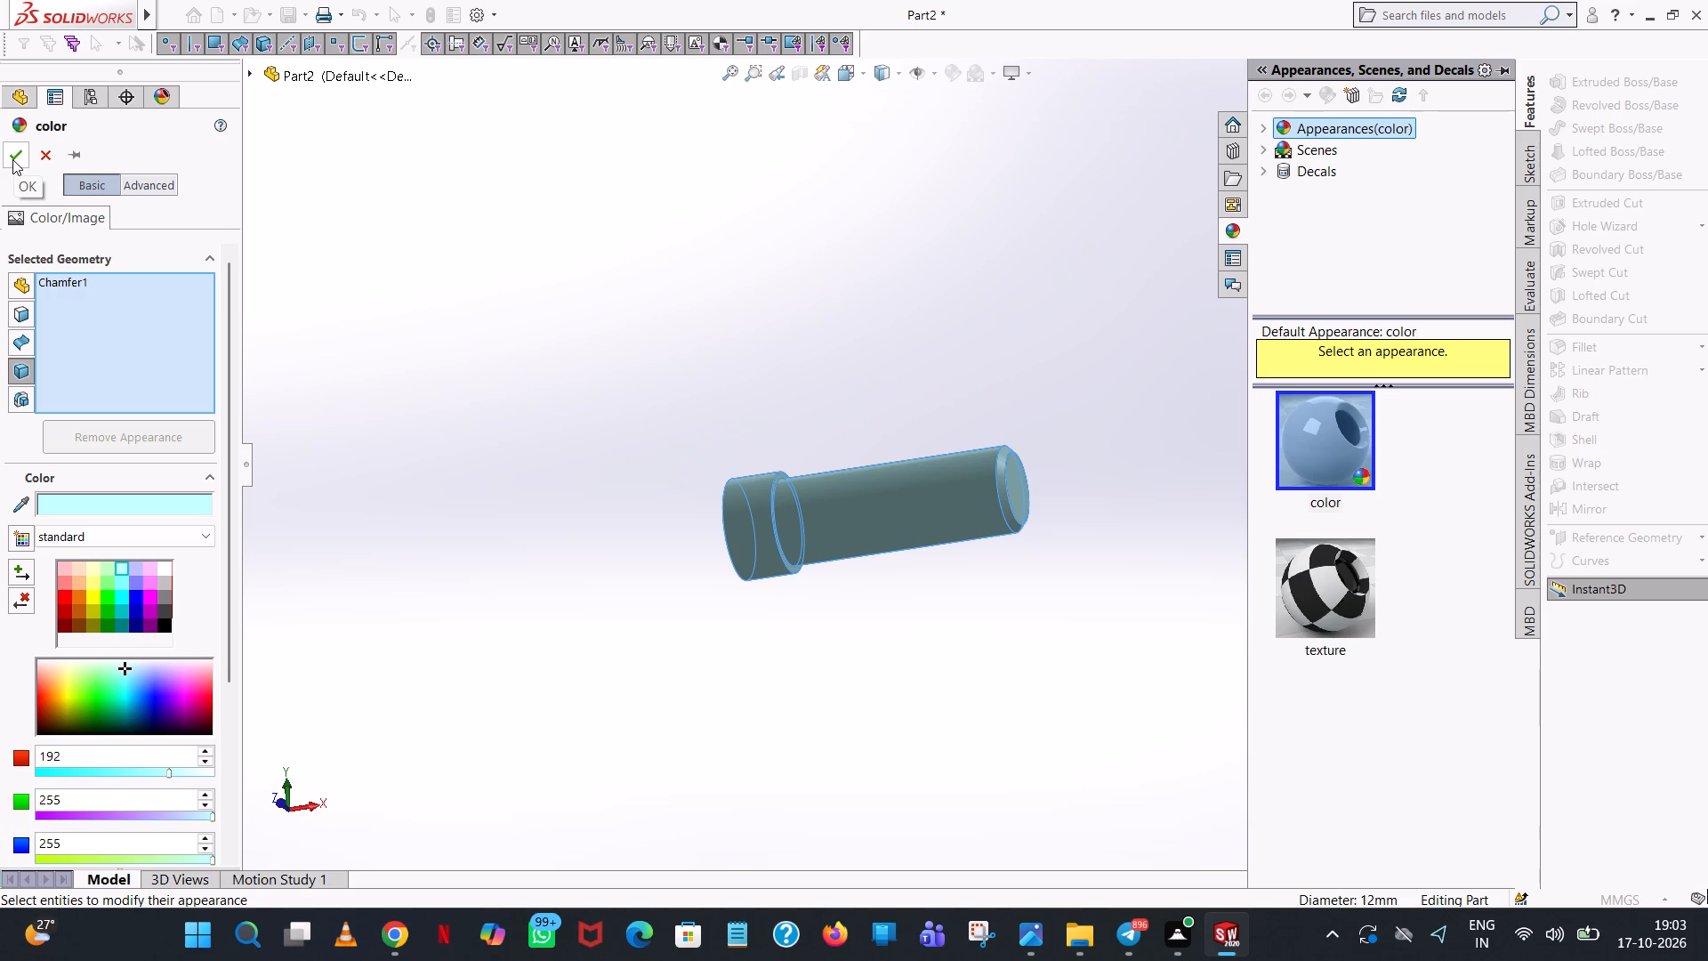
click(12, 159)
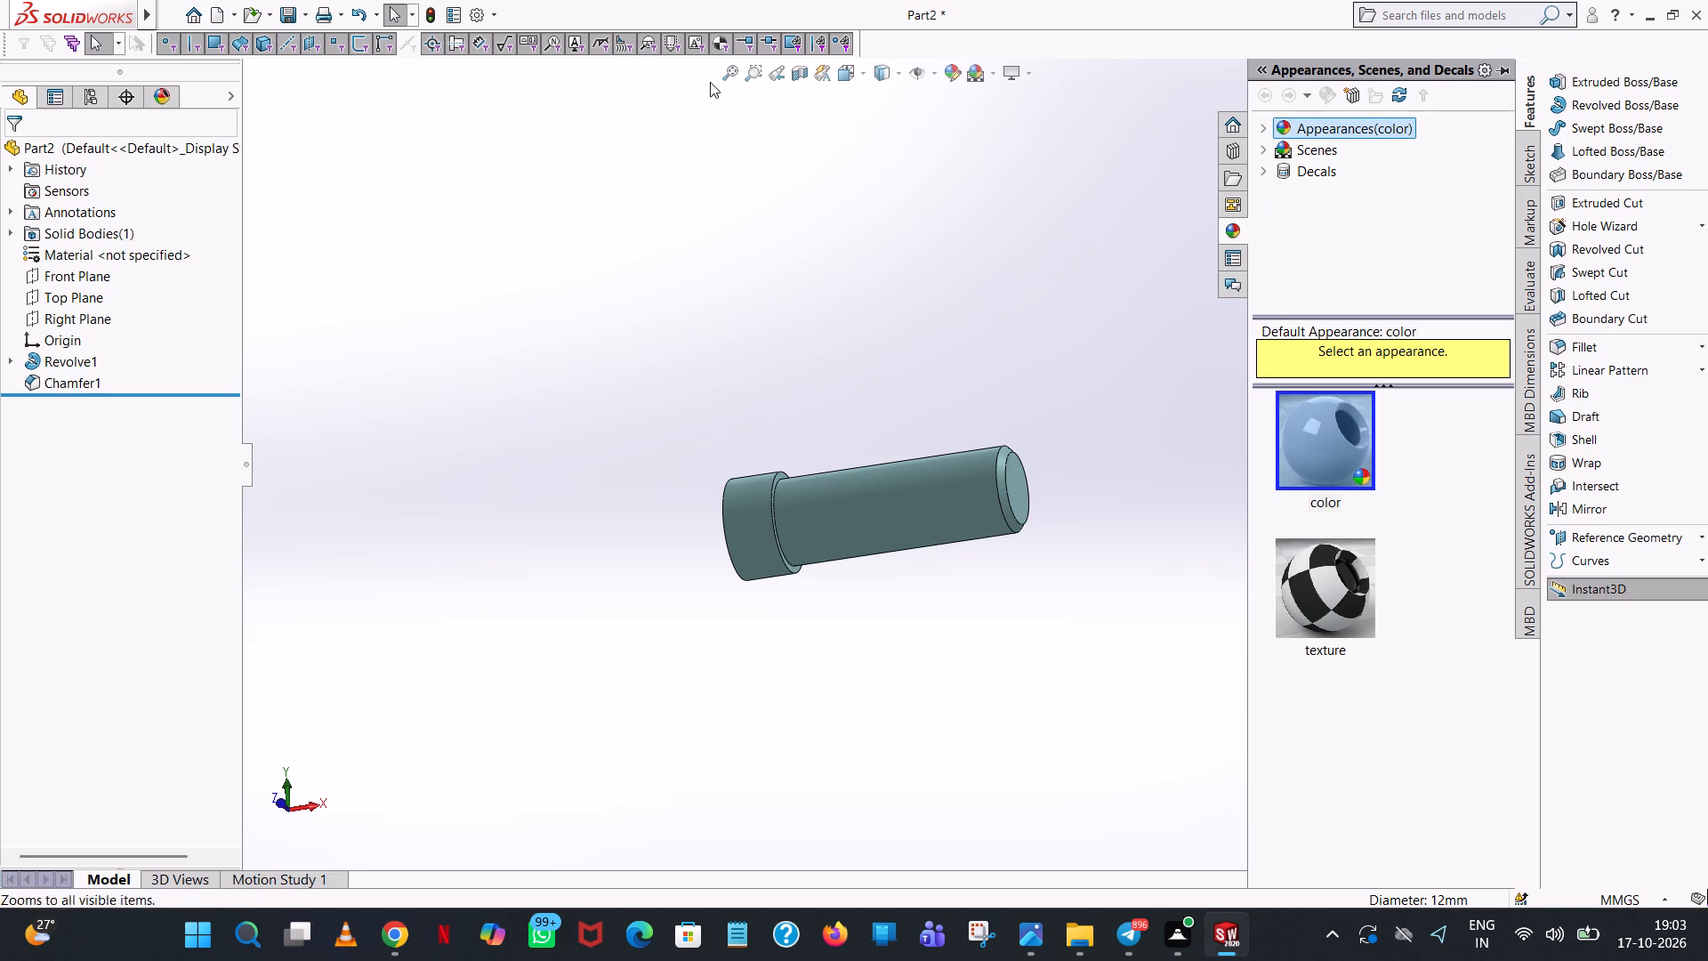
click(729, 168)
click(623, 149)
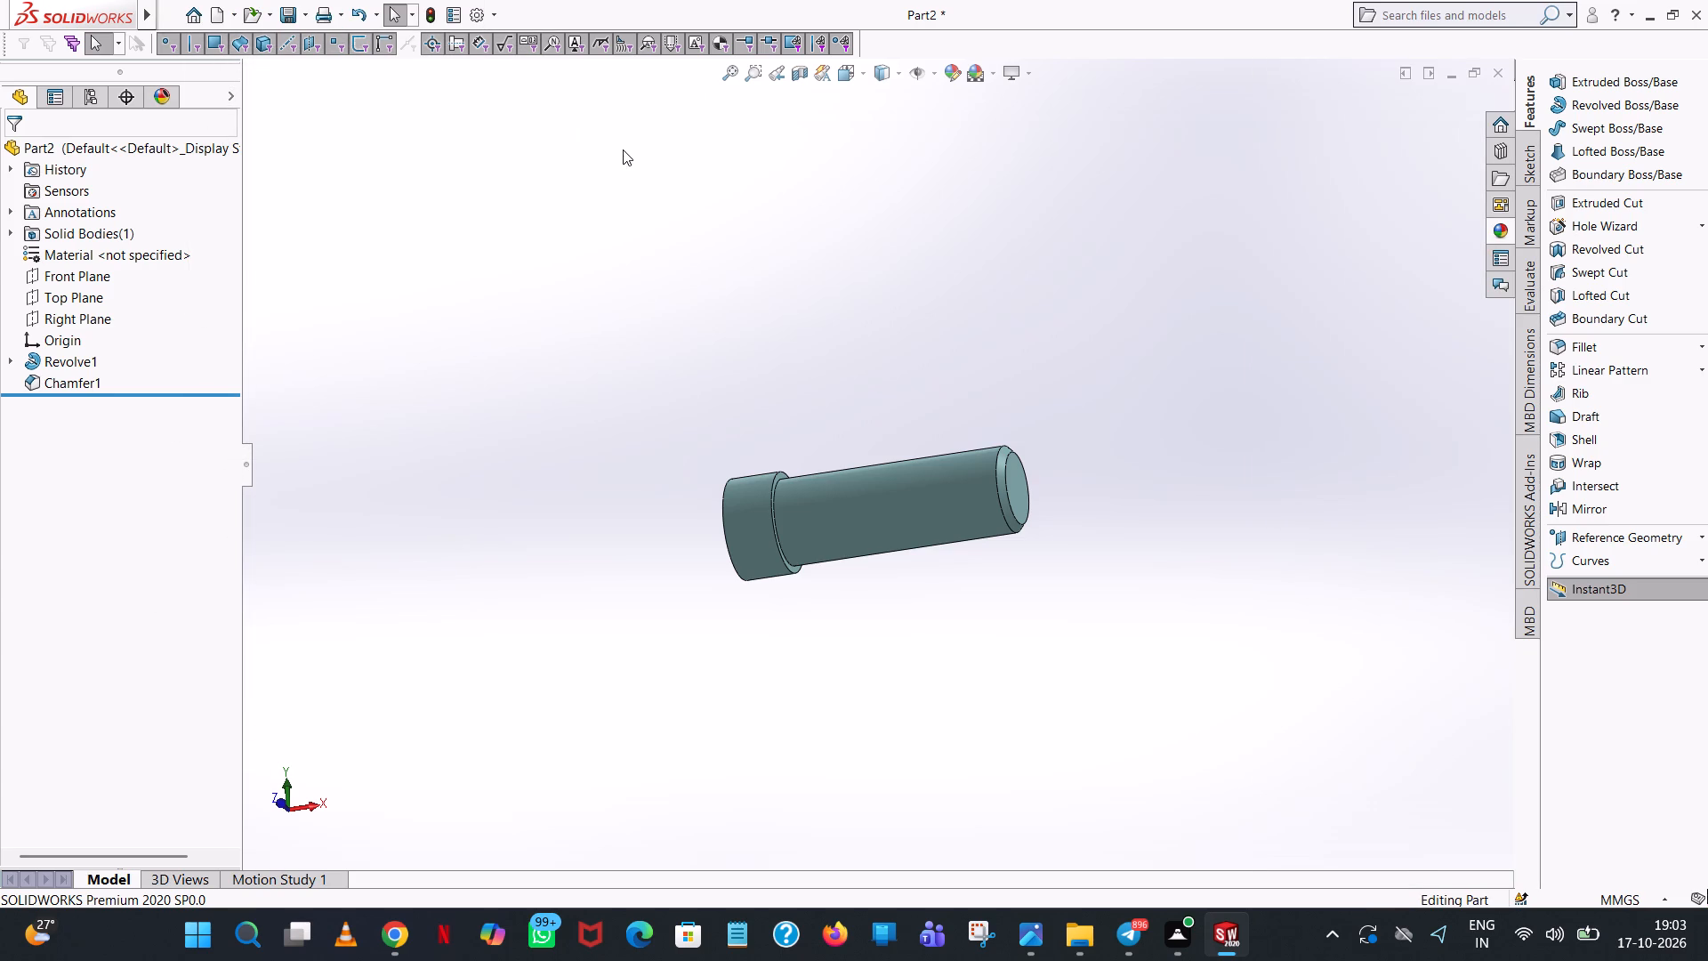
Save the pin part as "bolt" in the universal joint folder.
click(296, 17)
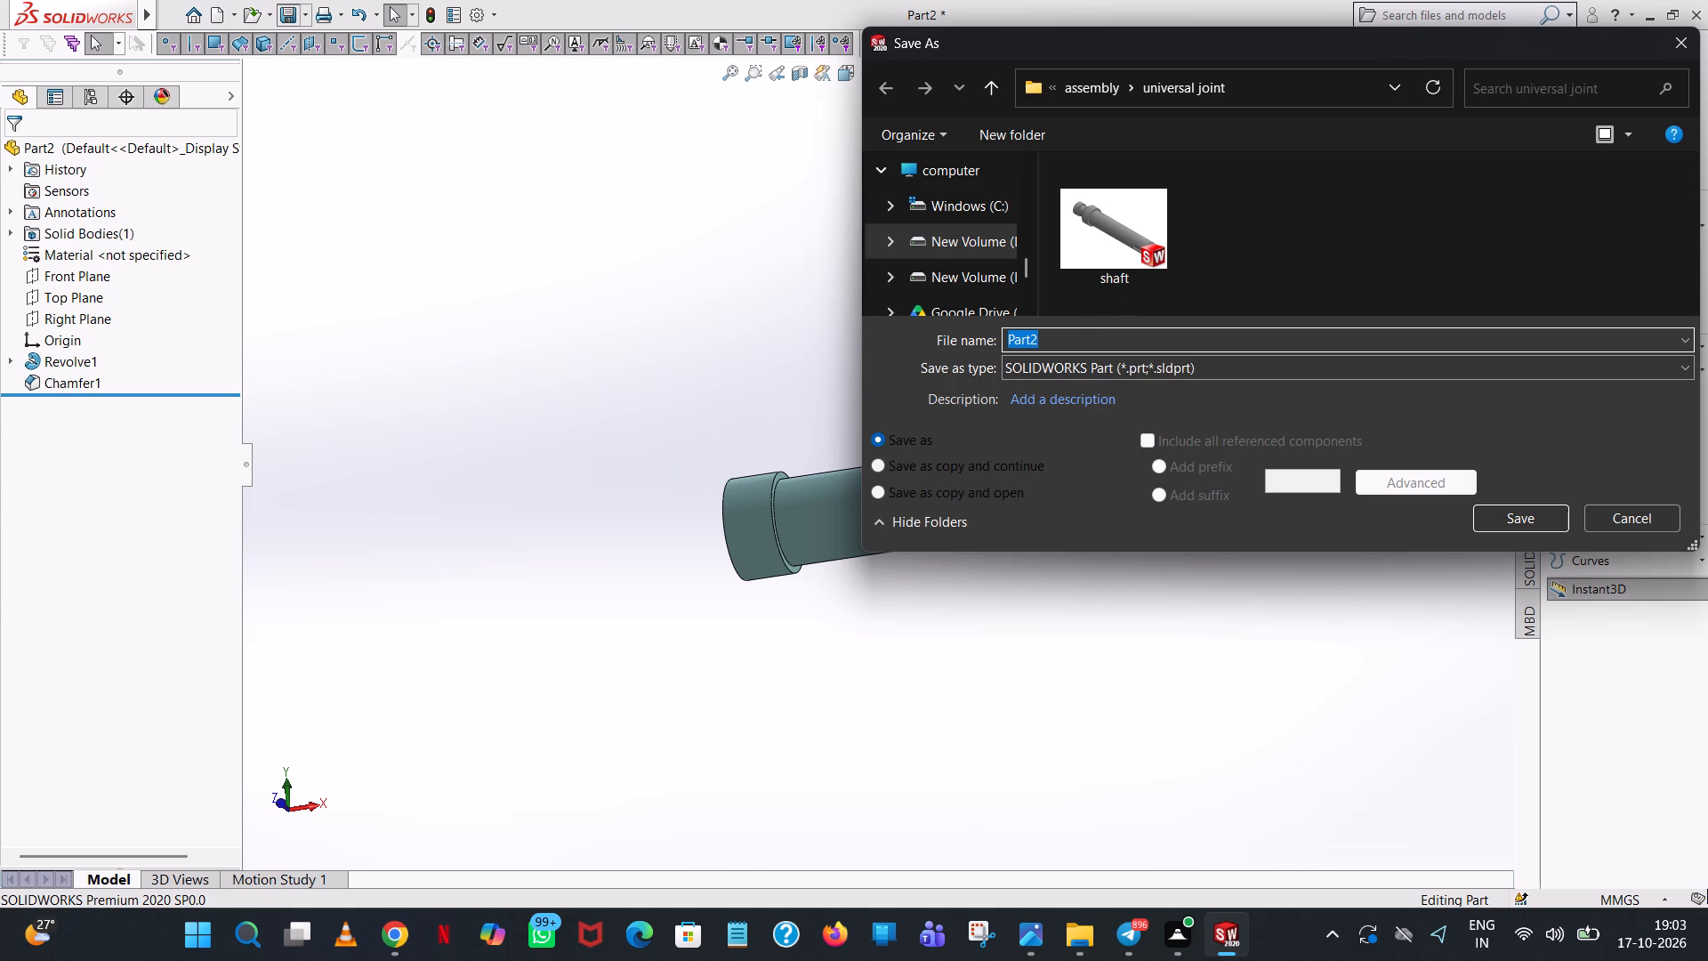
text(bolt)
click(1544, 519)
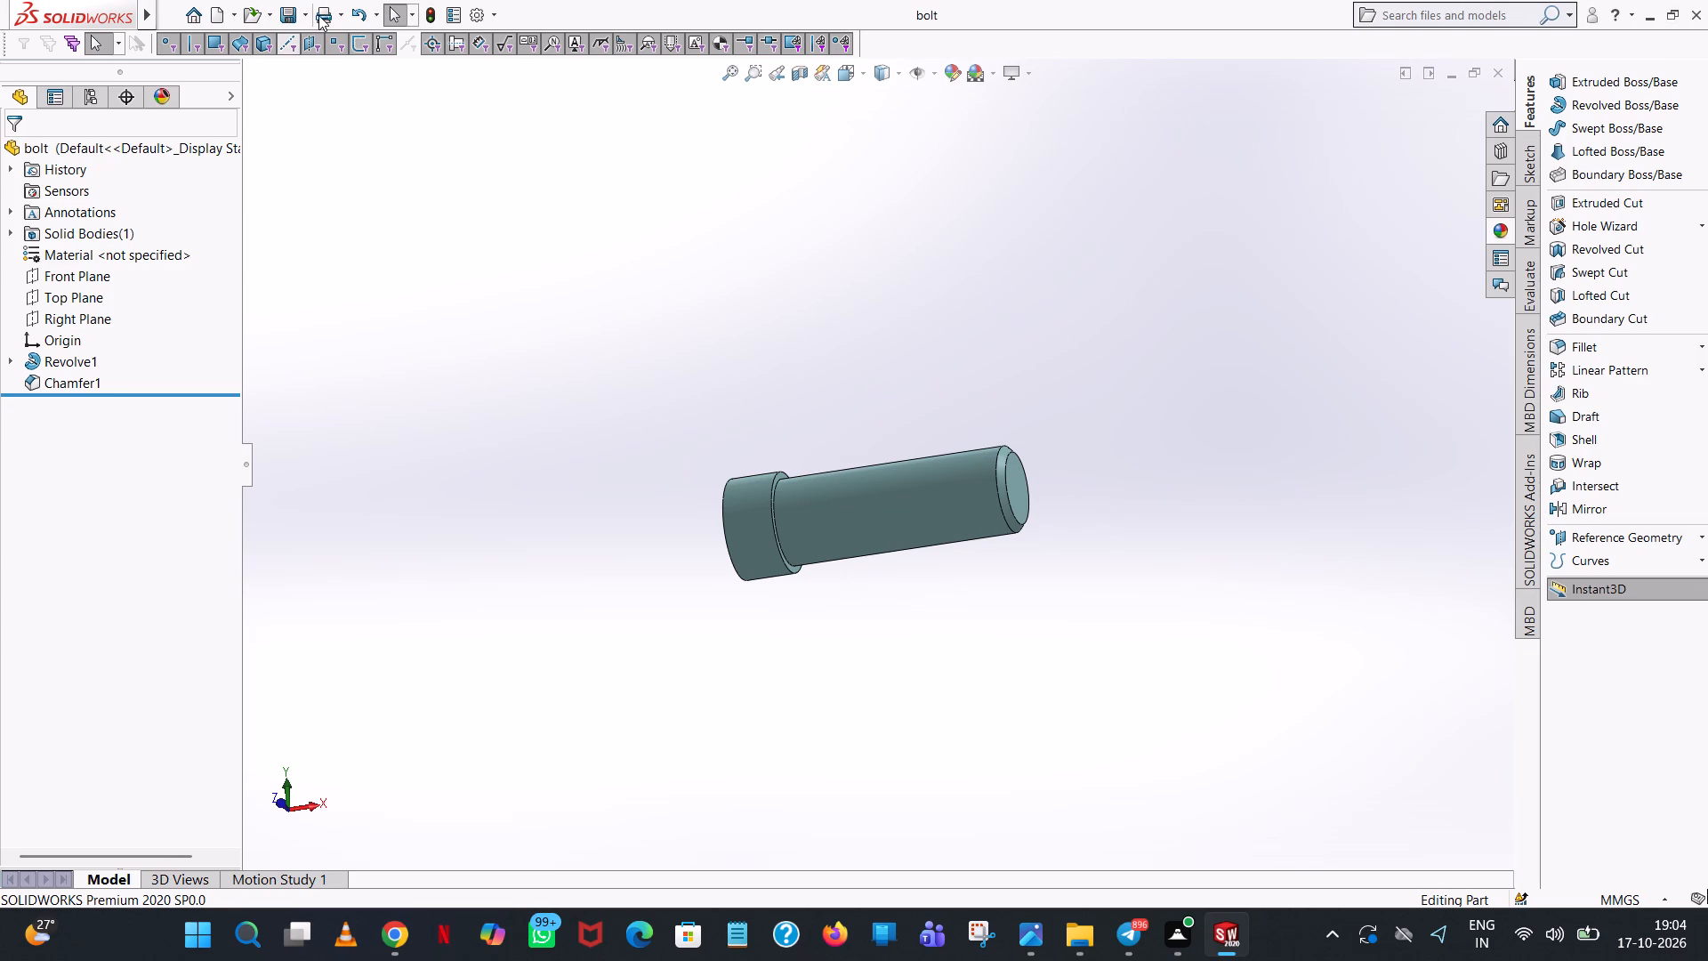
Save a PDF copy of the pin named "bolt" in the universal joint folder.
click(306, 12)
click(327, 60)
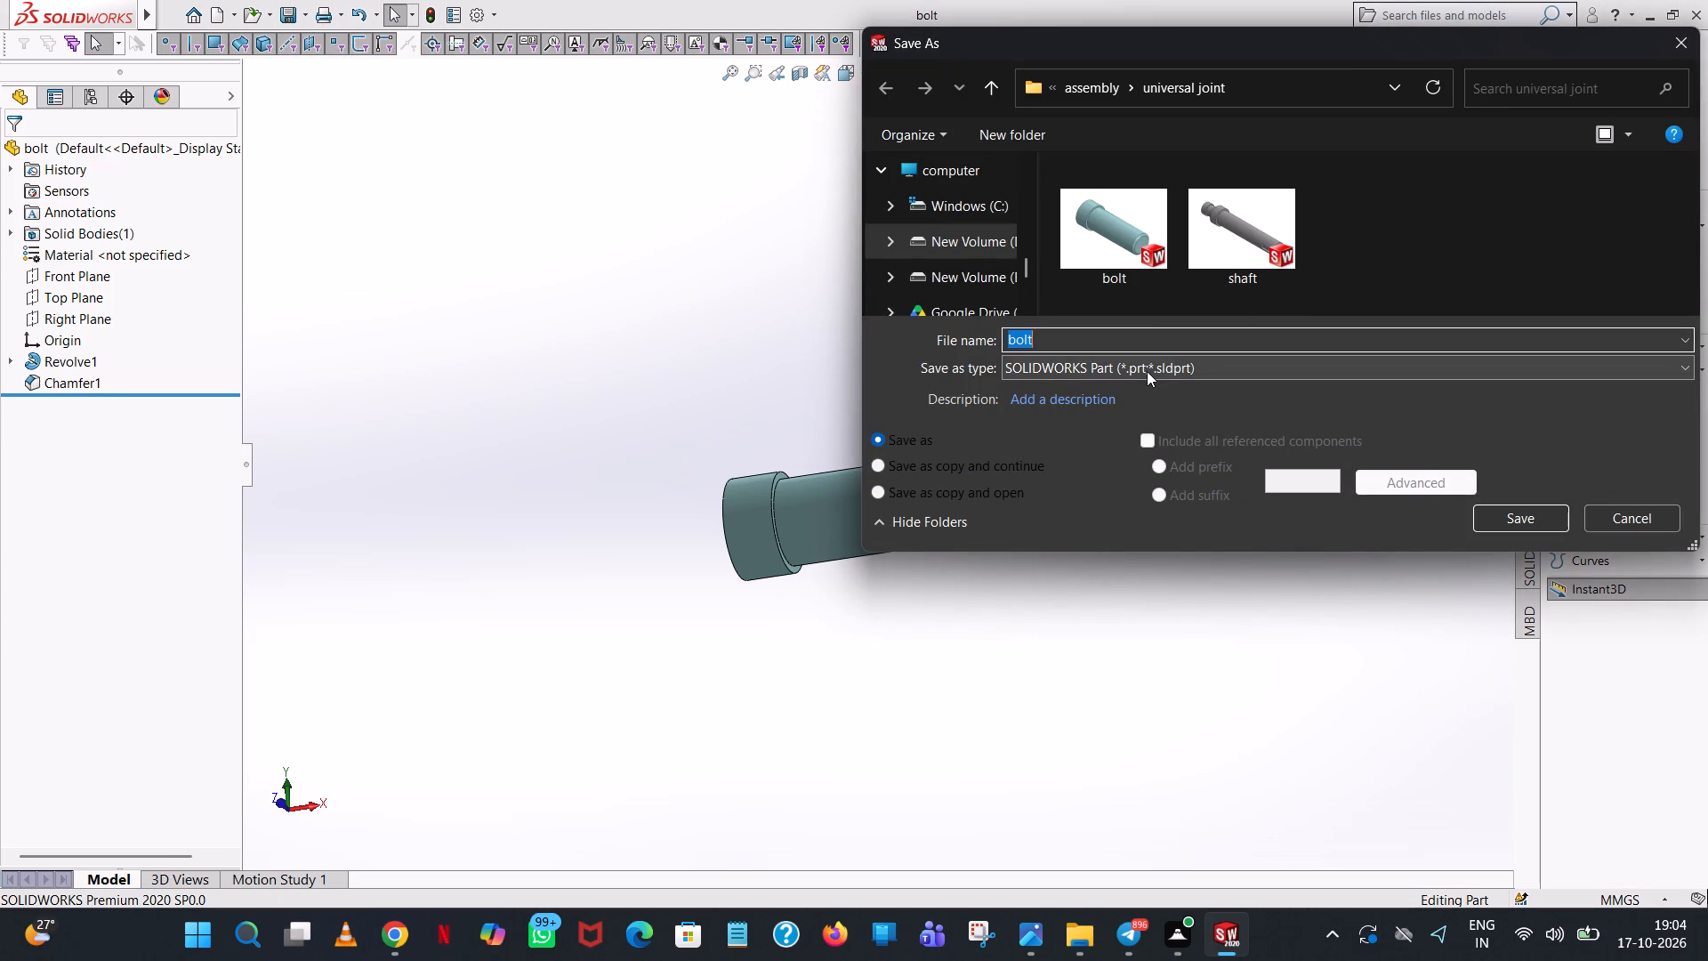
click(1147, 371)
click(1092, 516)
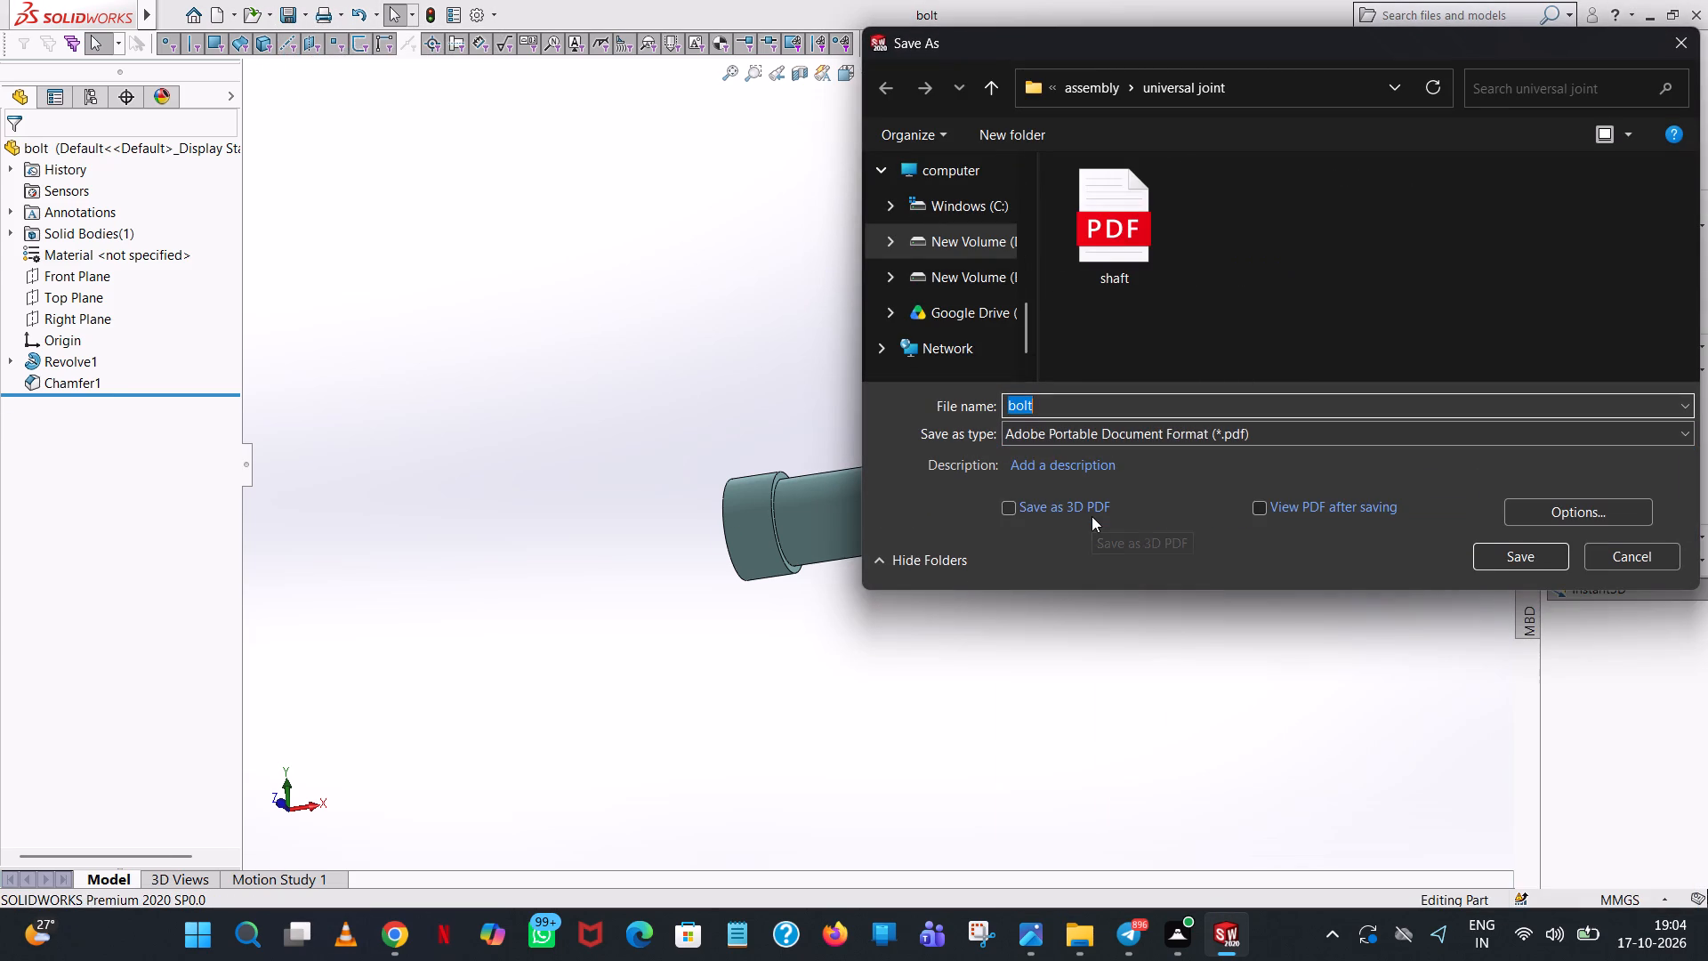
click(1517, 553)
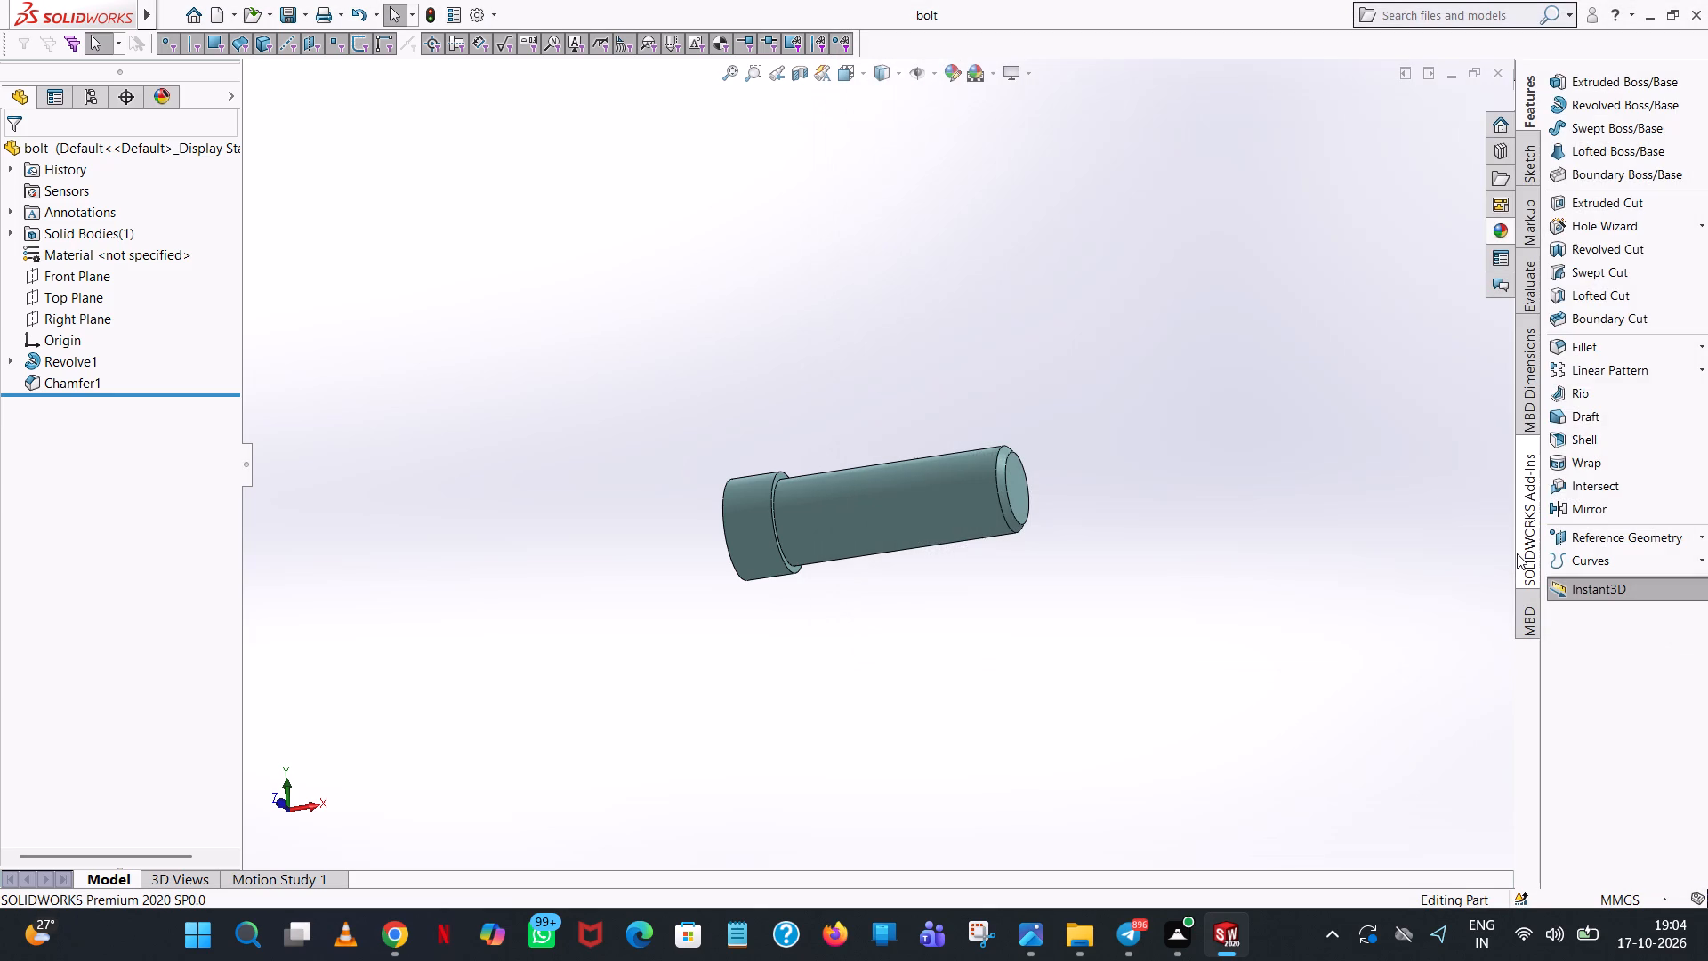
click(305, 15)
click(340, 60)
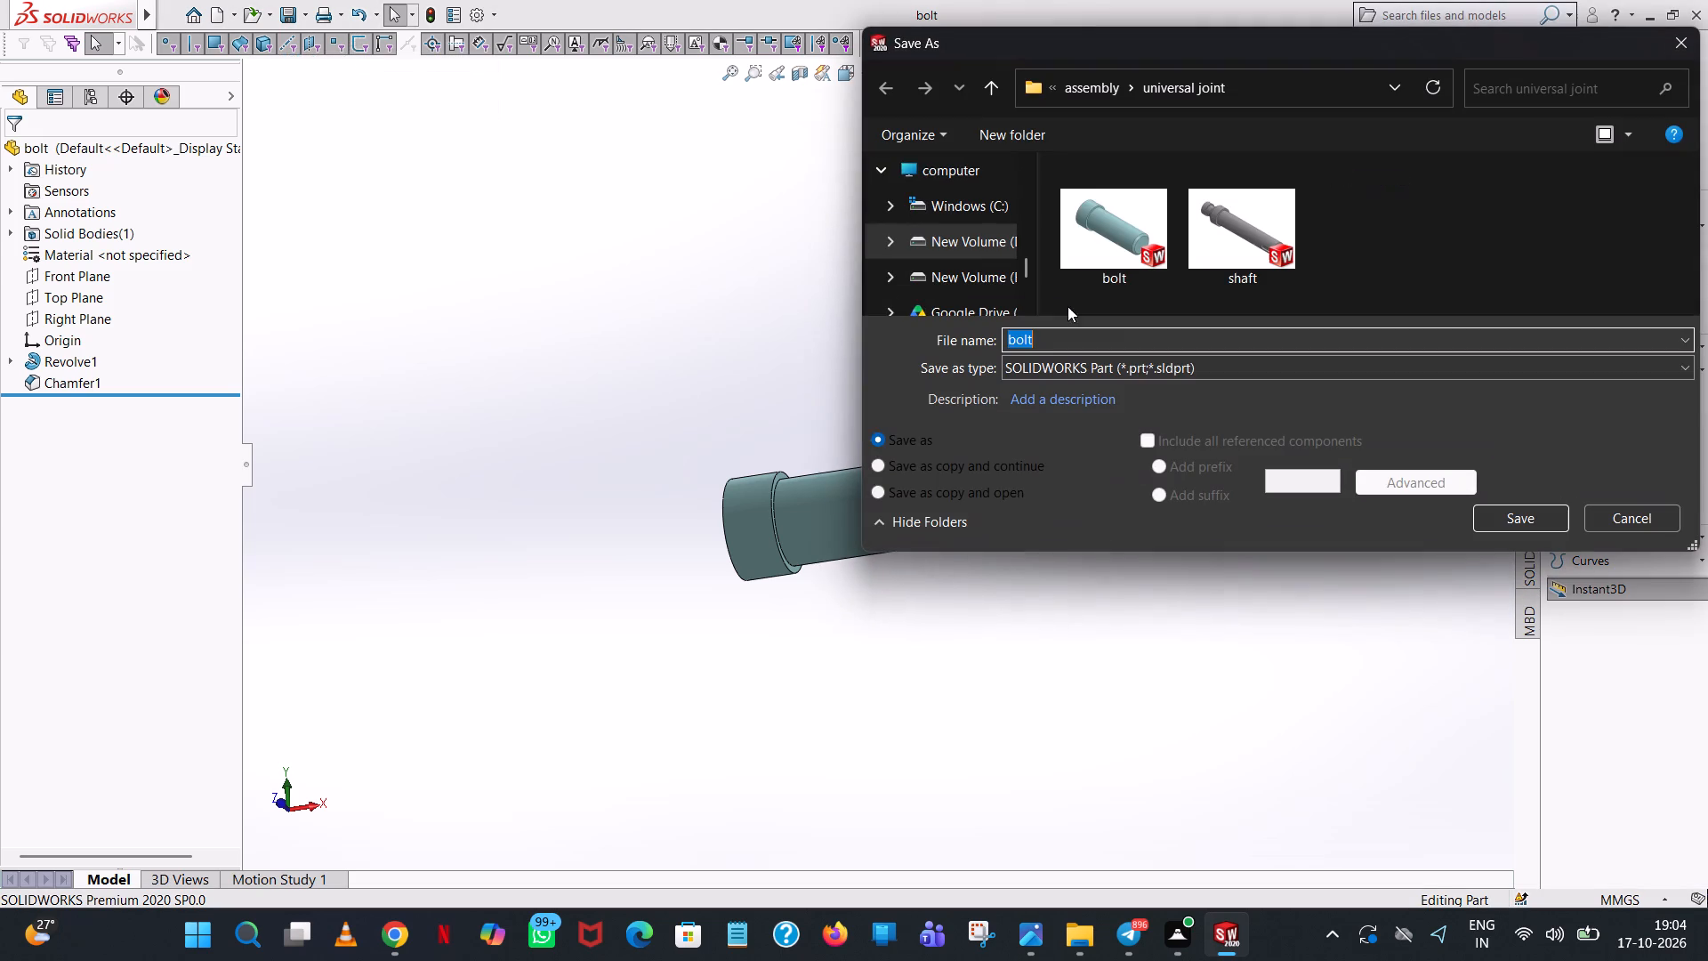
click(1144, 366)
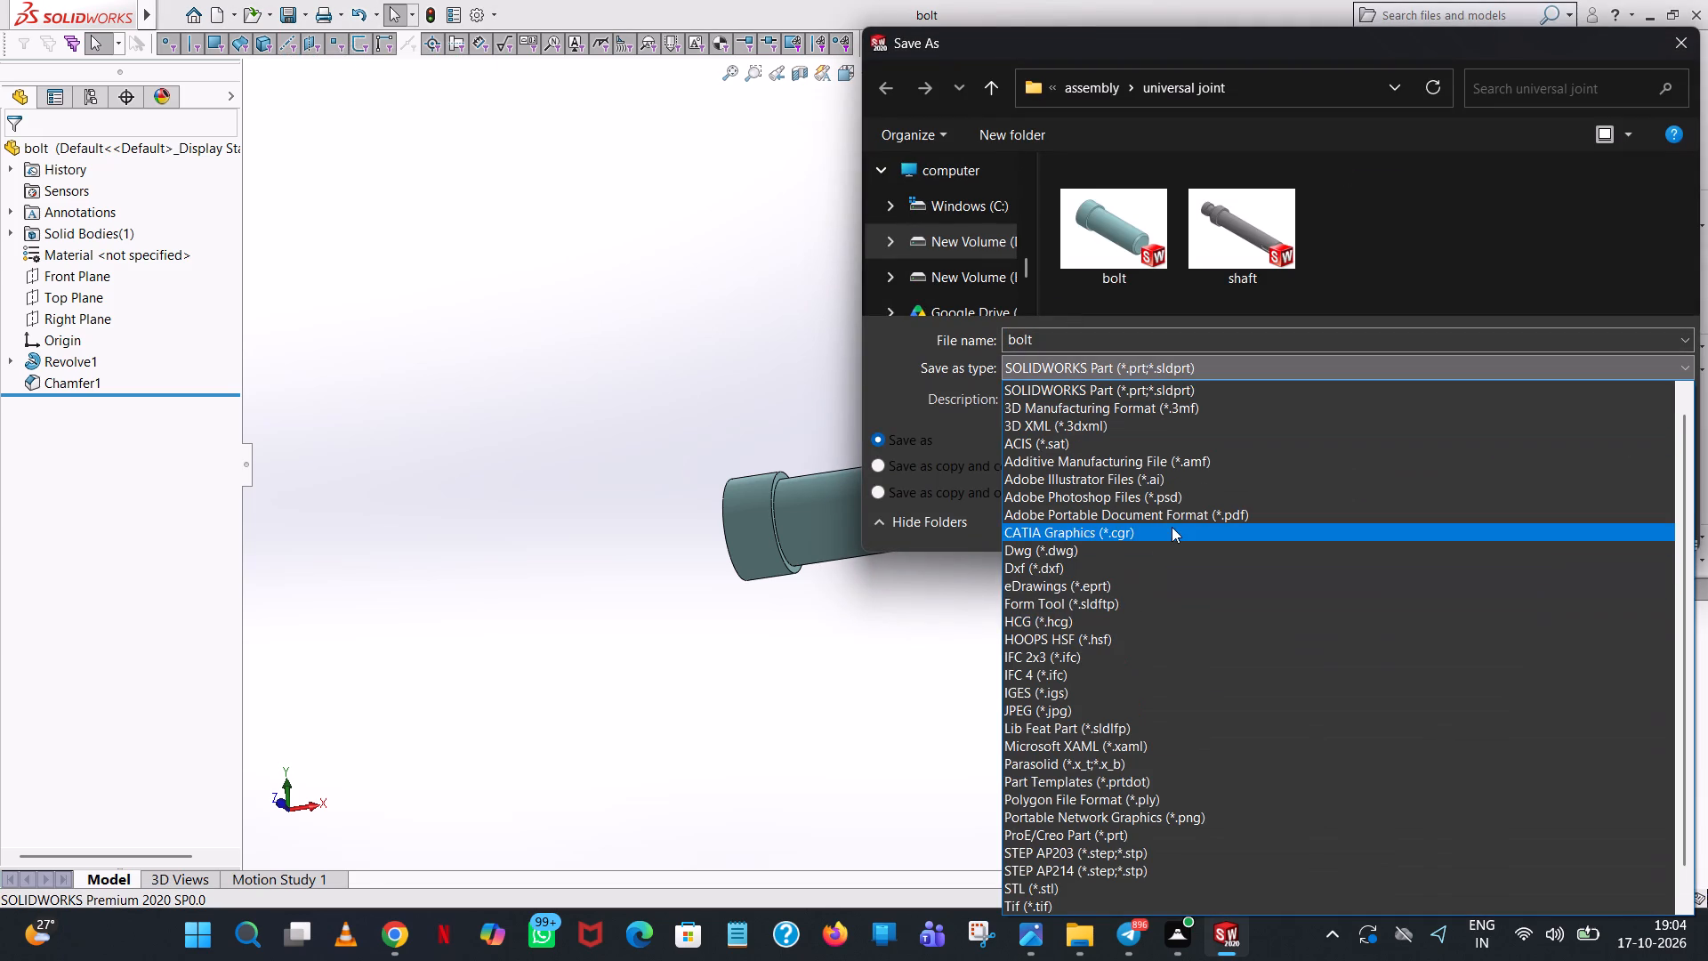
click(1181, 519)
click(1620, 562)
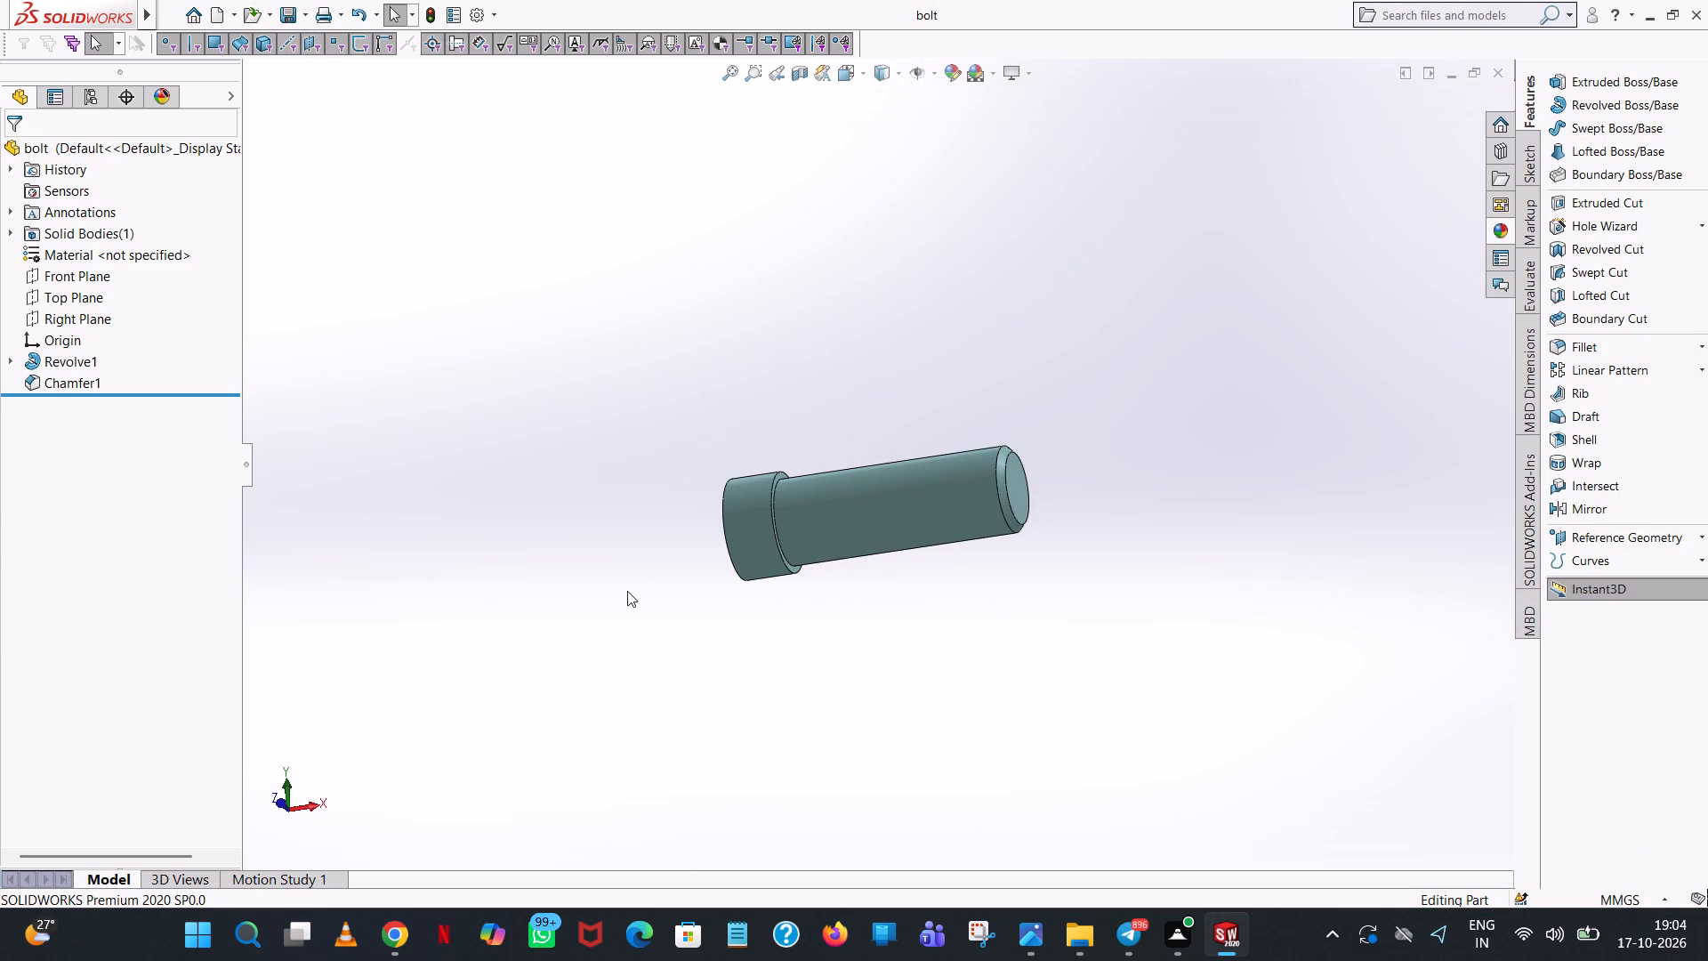
Create a new part and open a sketch on the Top Plane.
click(217, 20)
double_click(376, 409)
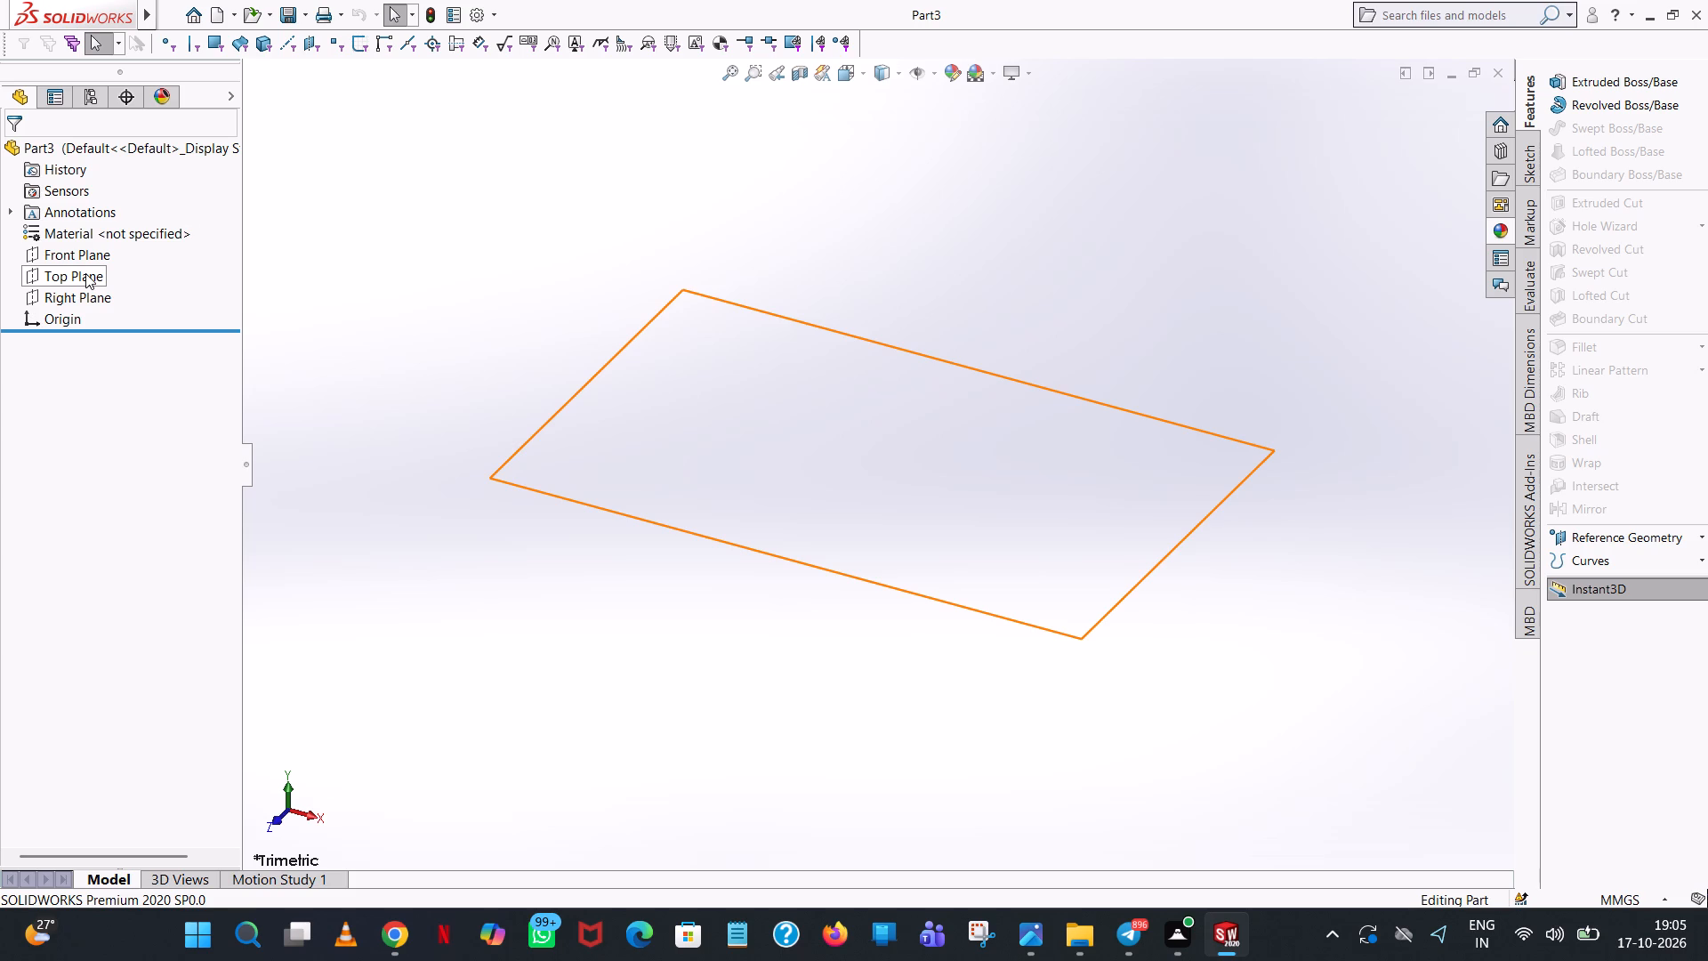
click(85, 273)
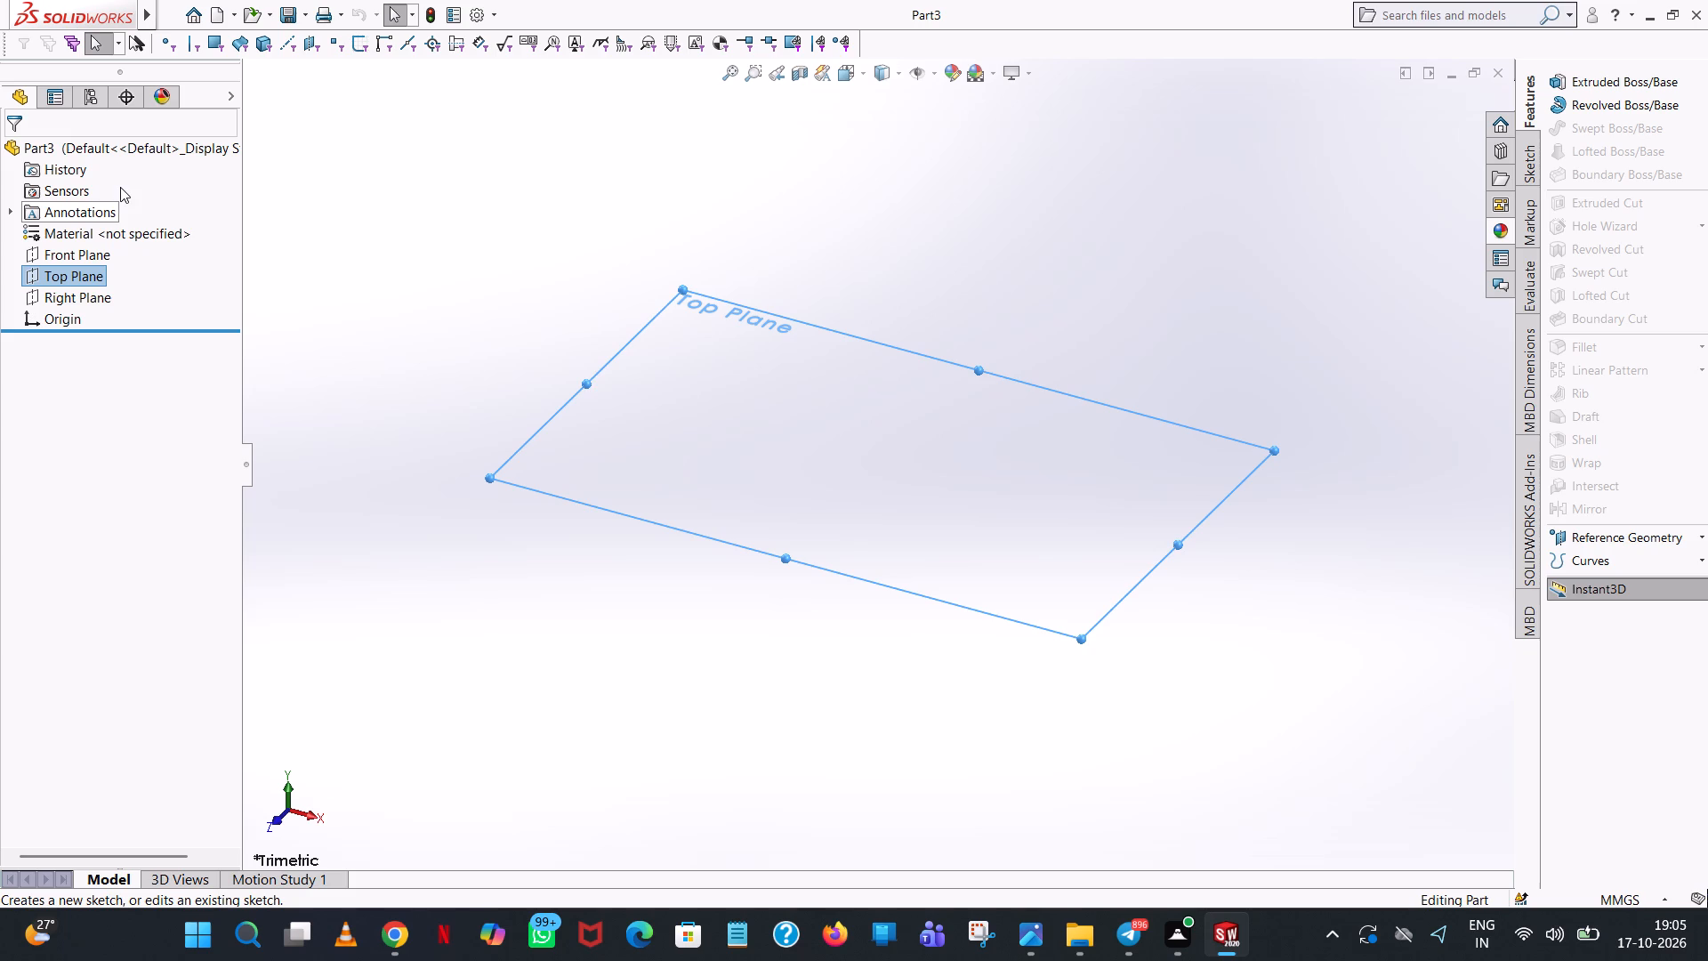
click(89, 274)
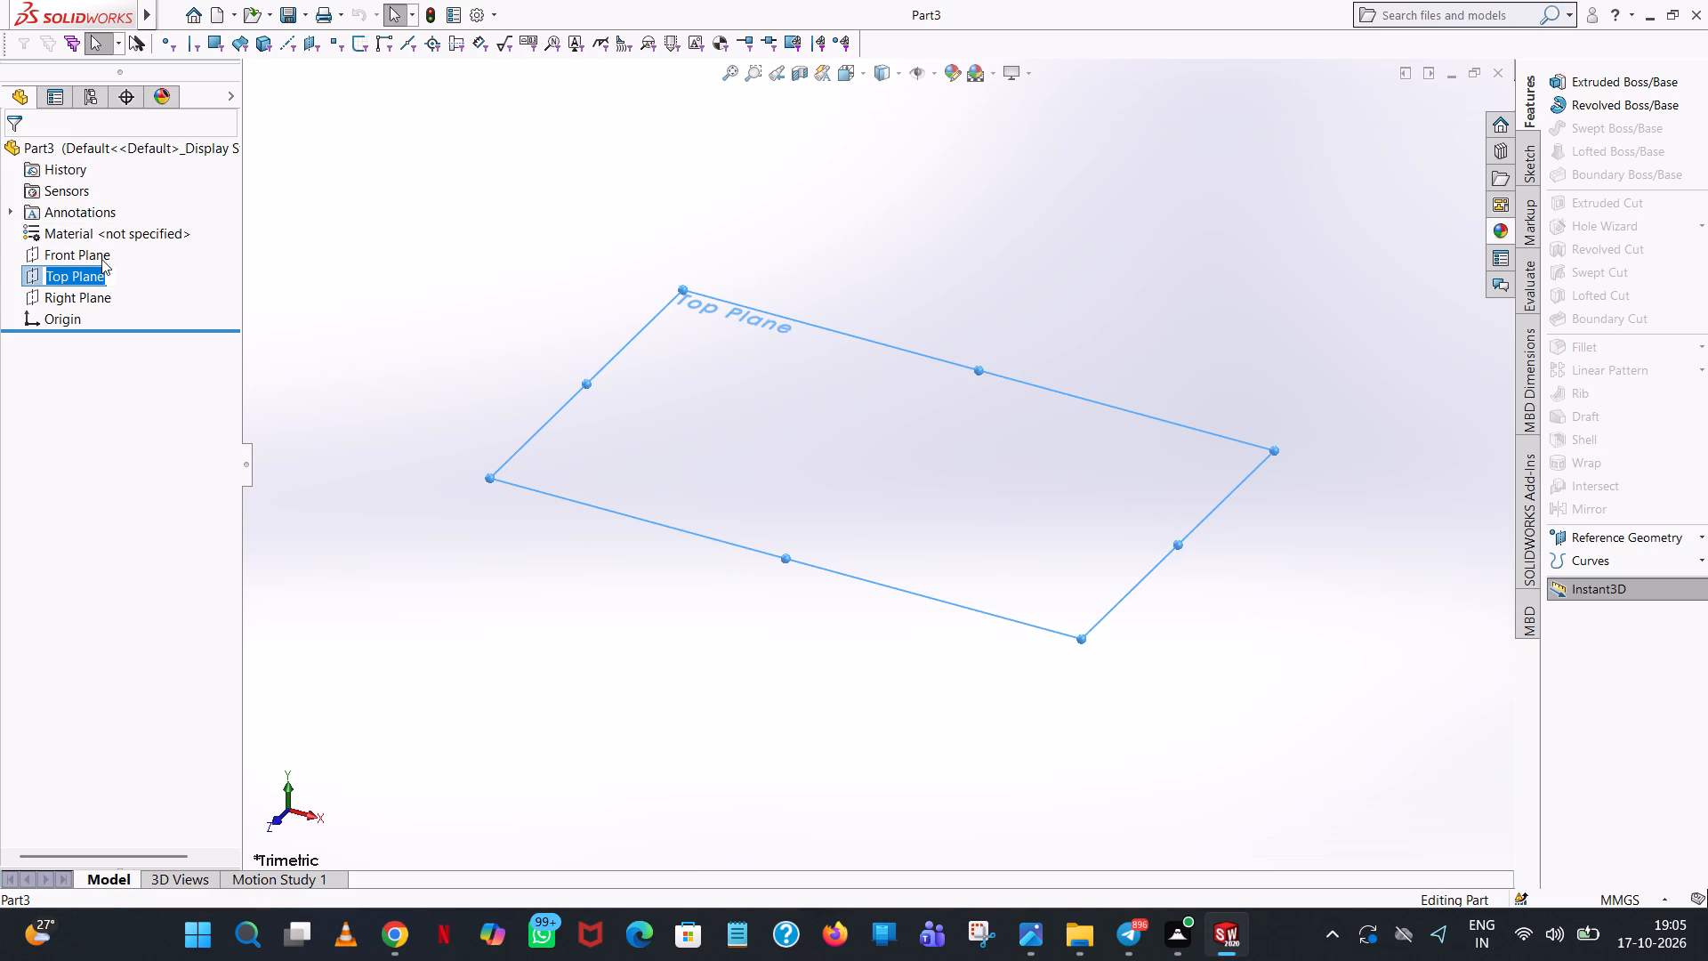
click(264, 287)
click(90, 278)
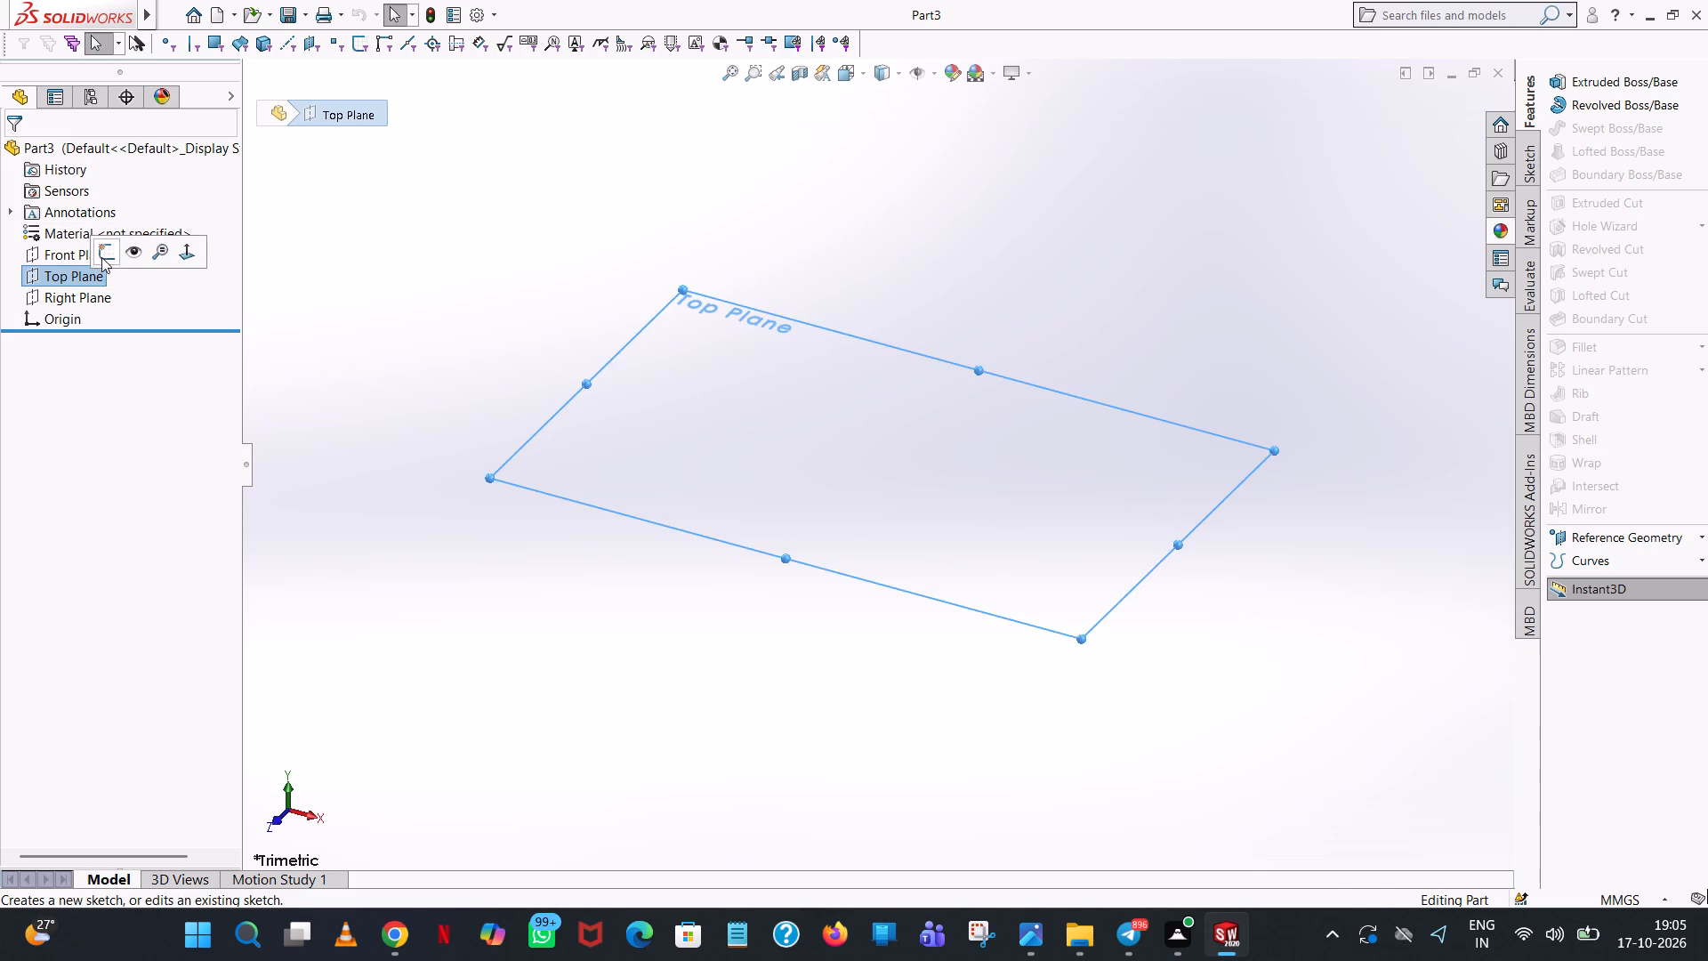
click(102, 256)
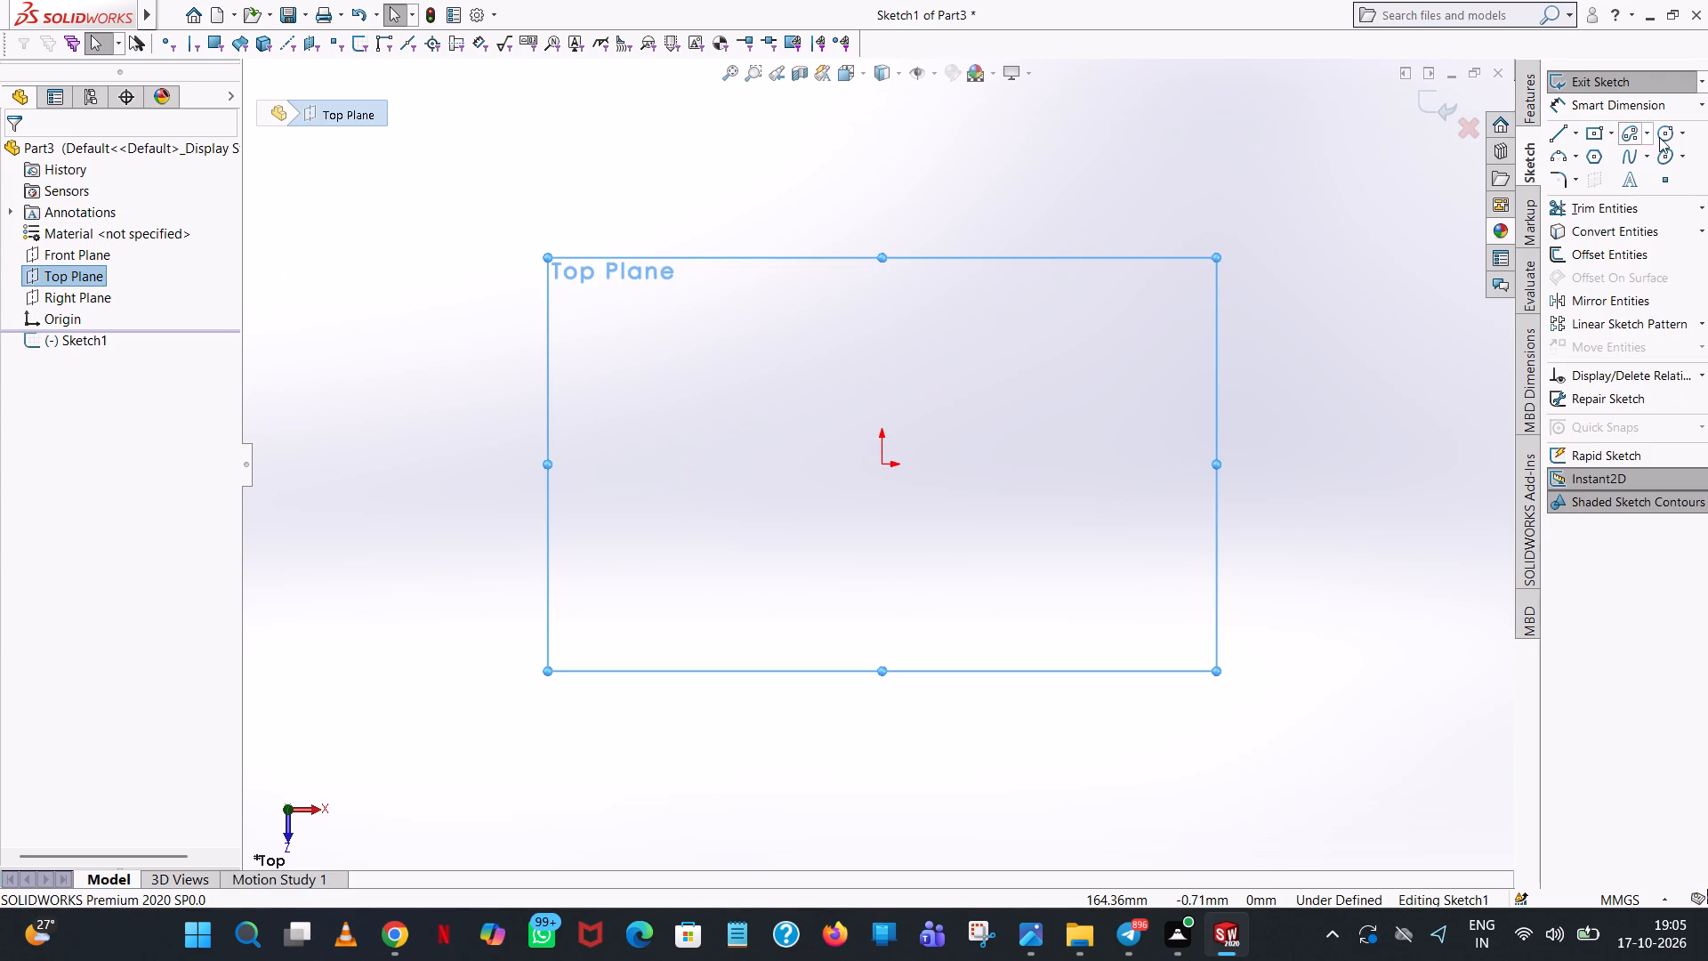
Sketch a 25.4/2 mm horizontal line from the origin toward +X and a 25.4/2 mm vertical line up from its outer end.
click(1560, 135)
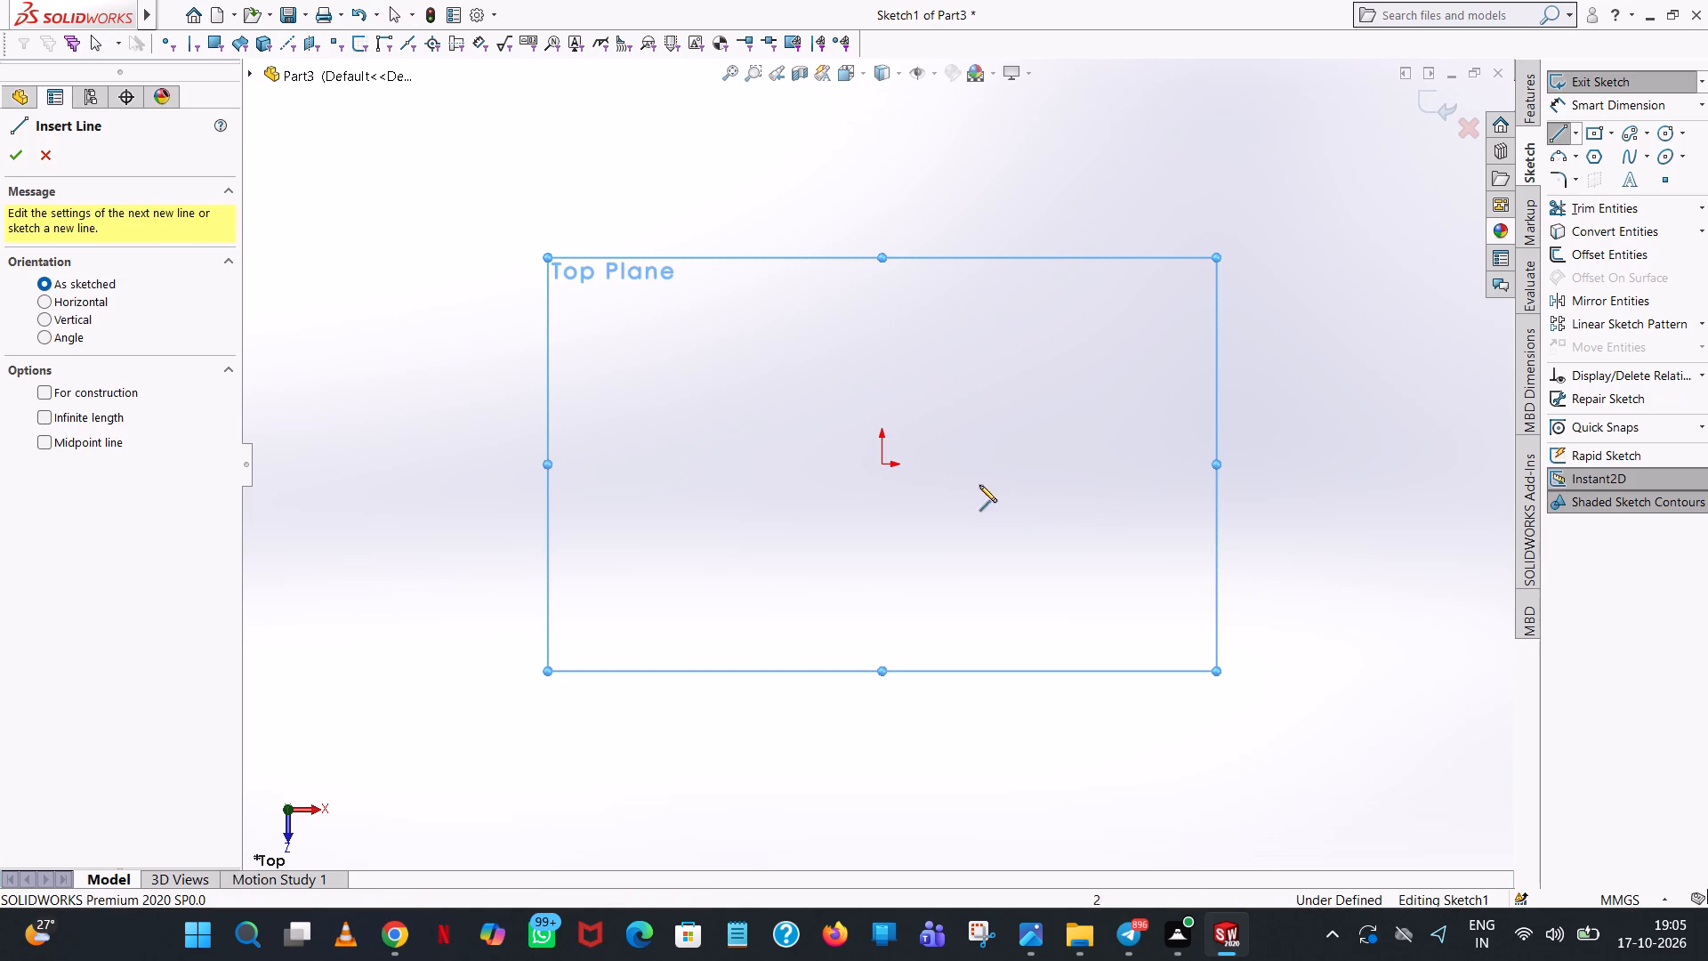
click(881, 462)
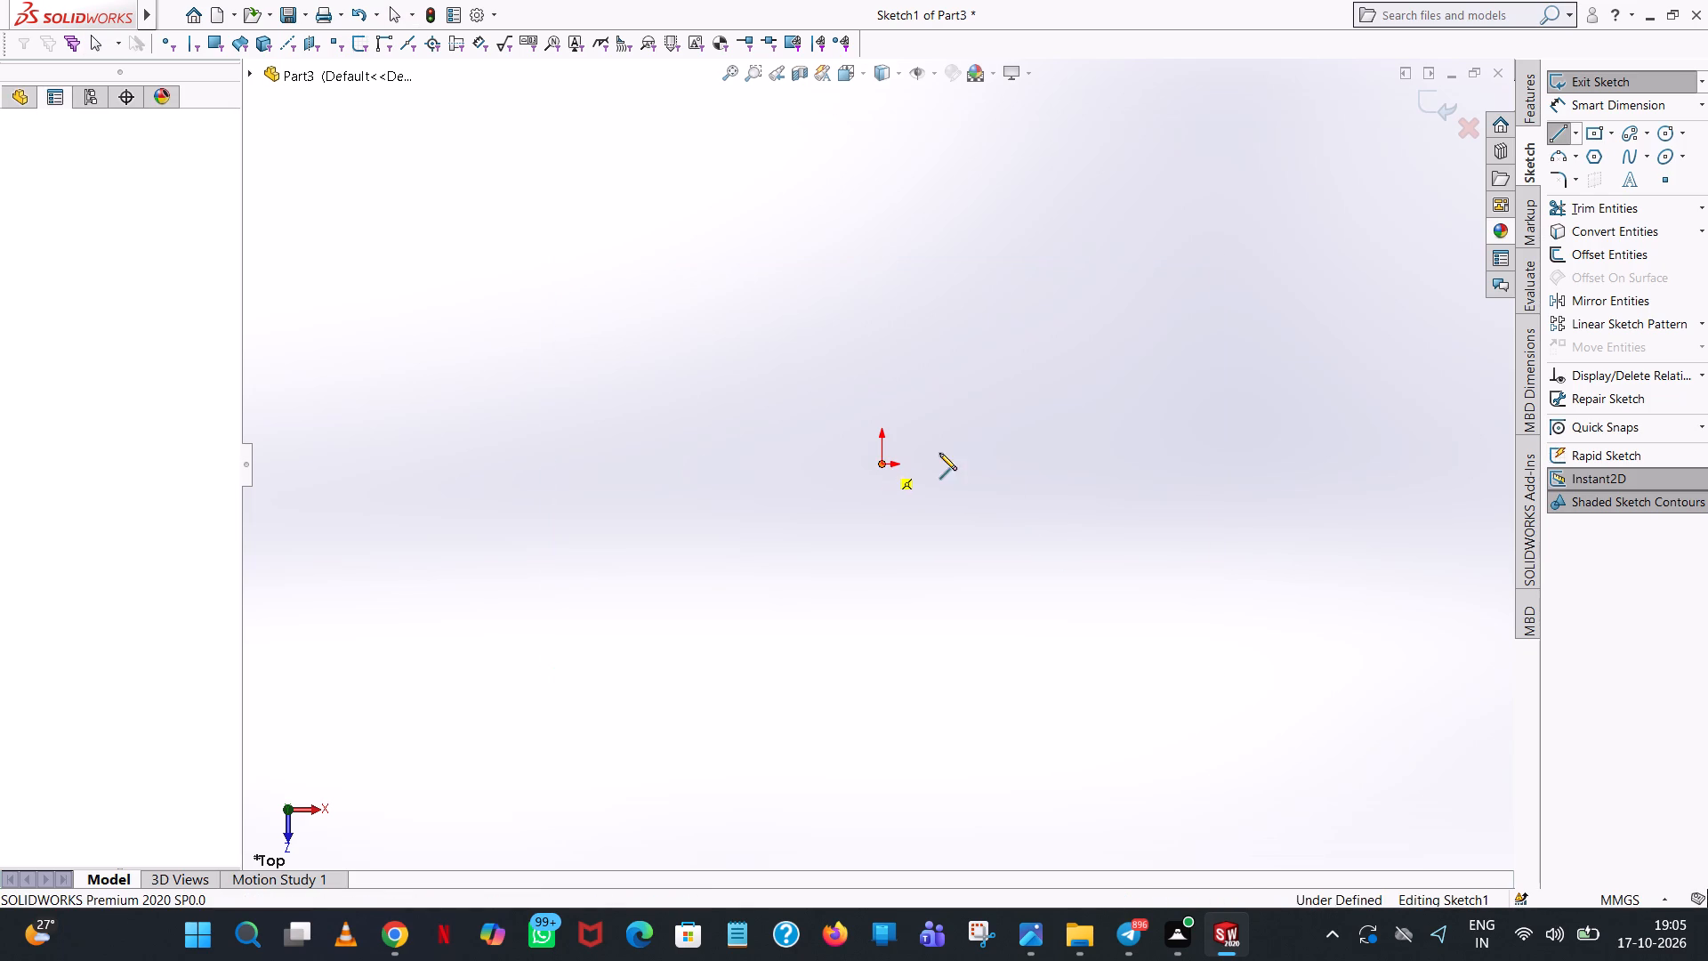
click(982, 469)
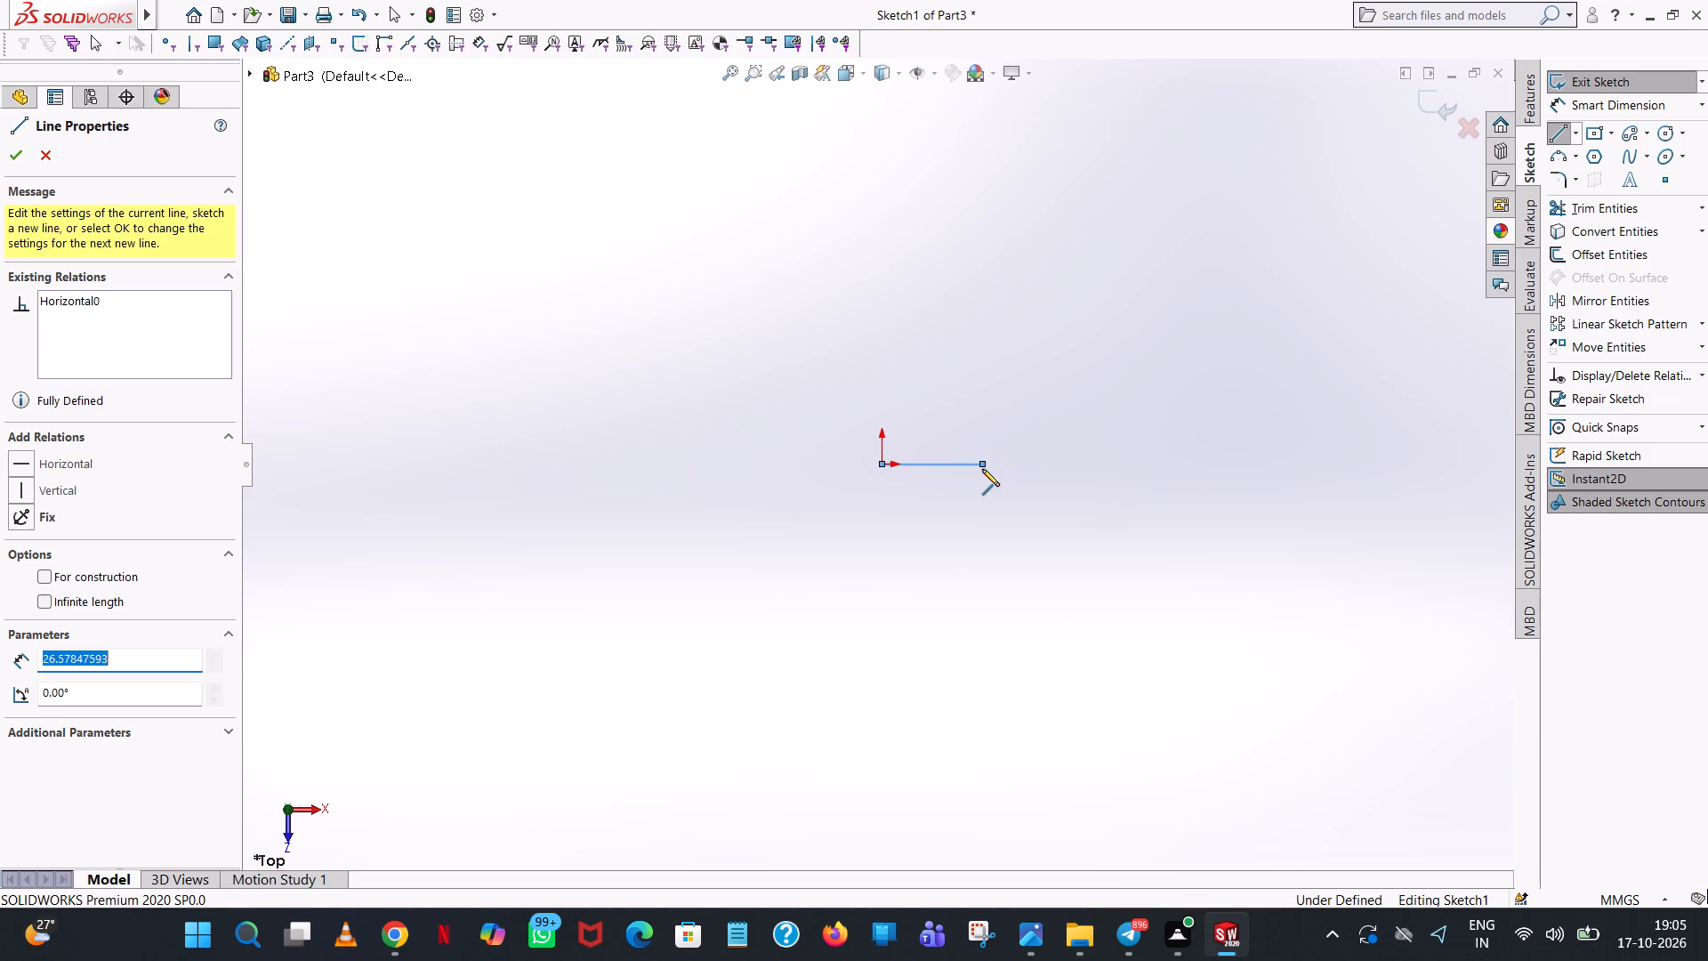
text(25.4/2)
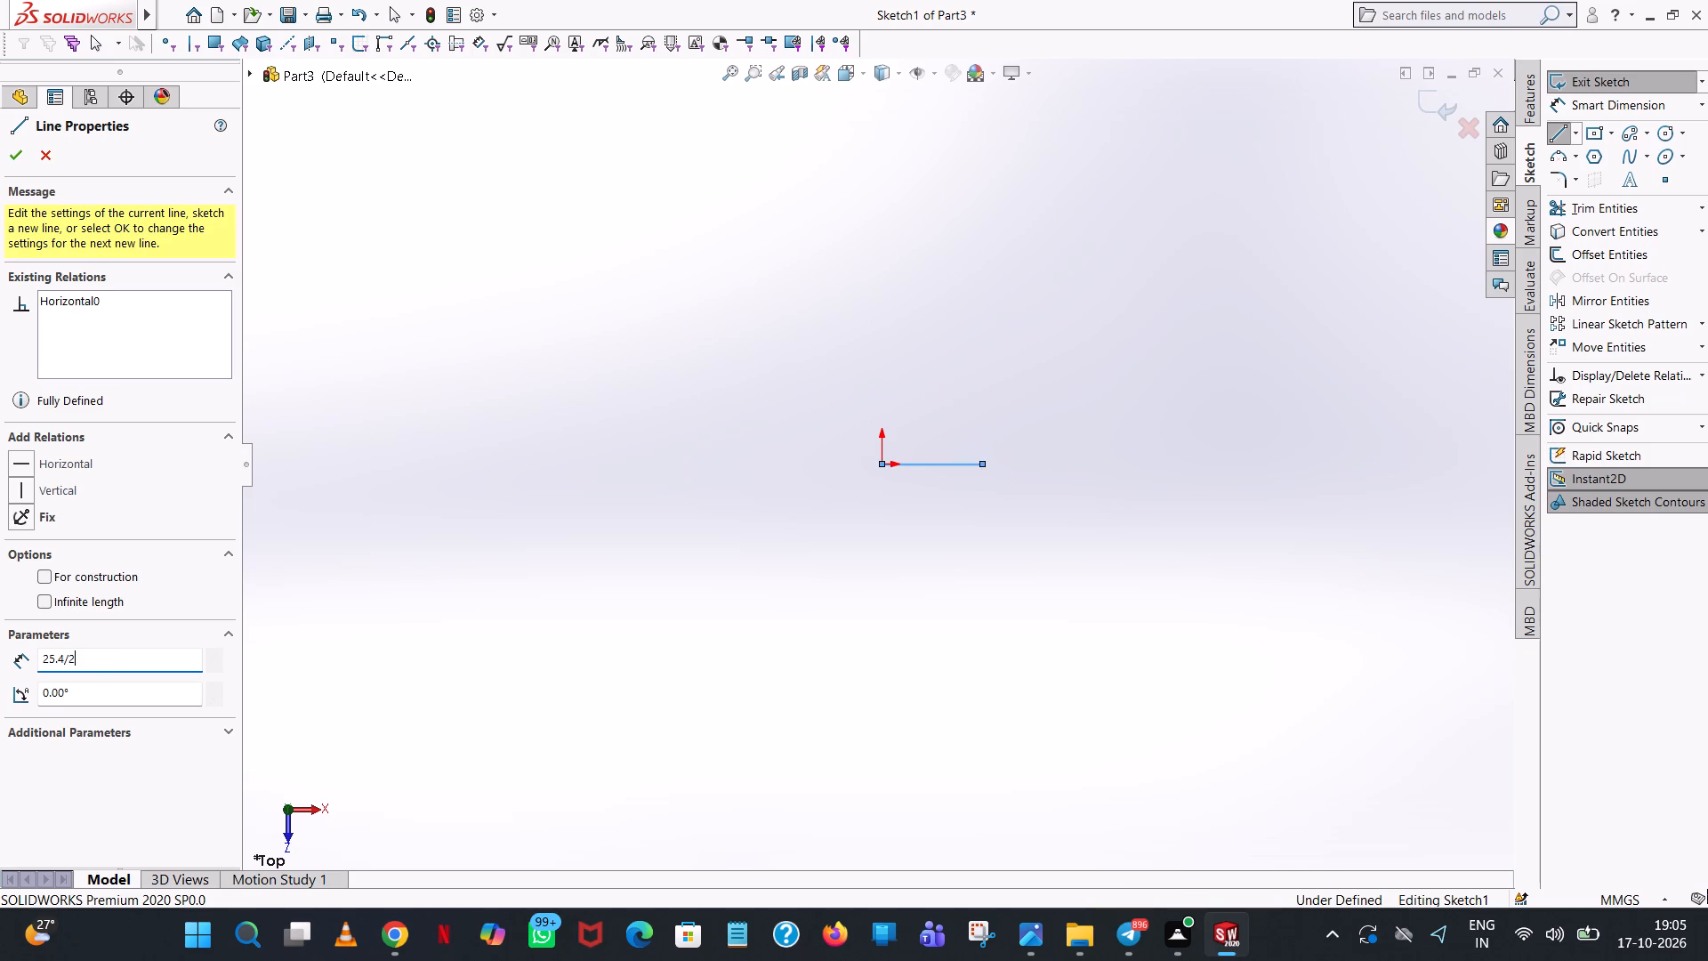
key(Return)
click(929, 355)
text(25.4/2)
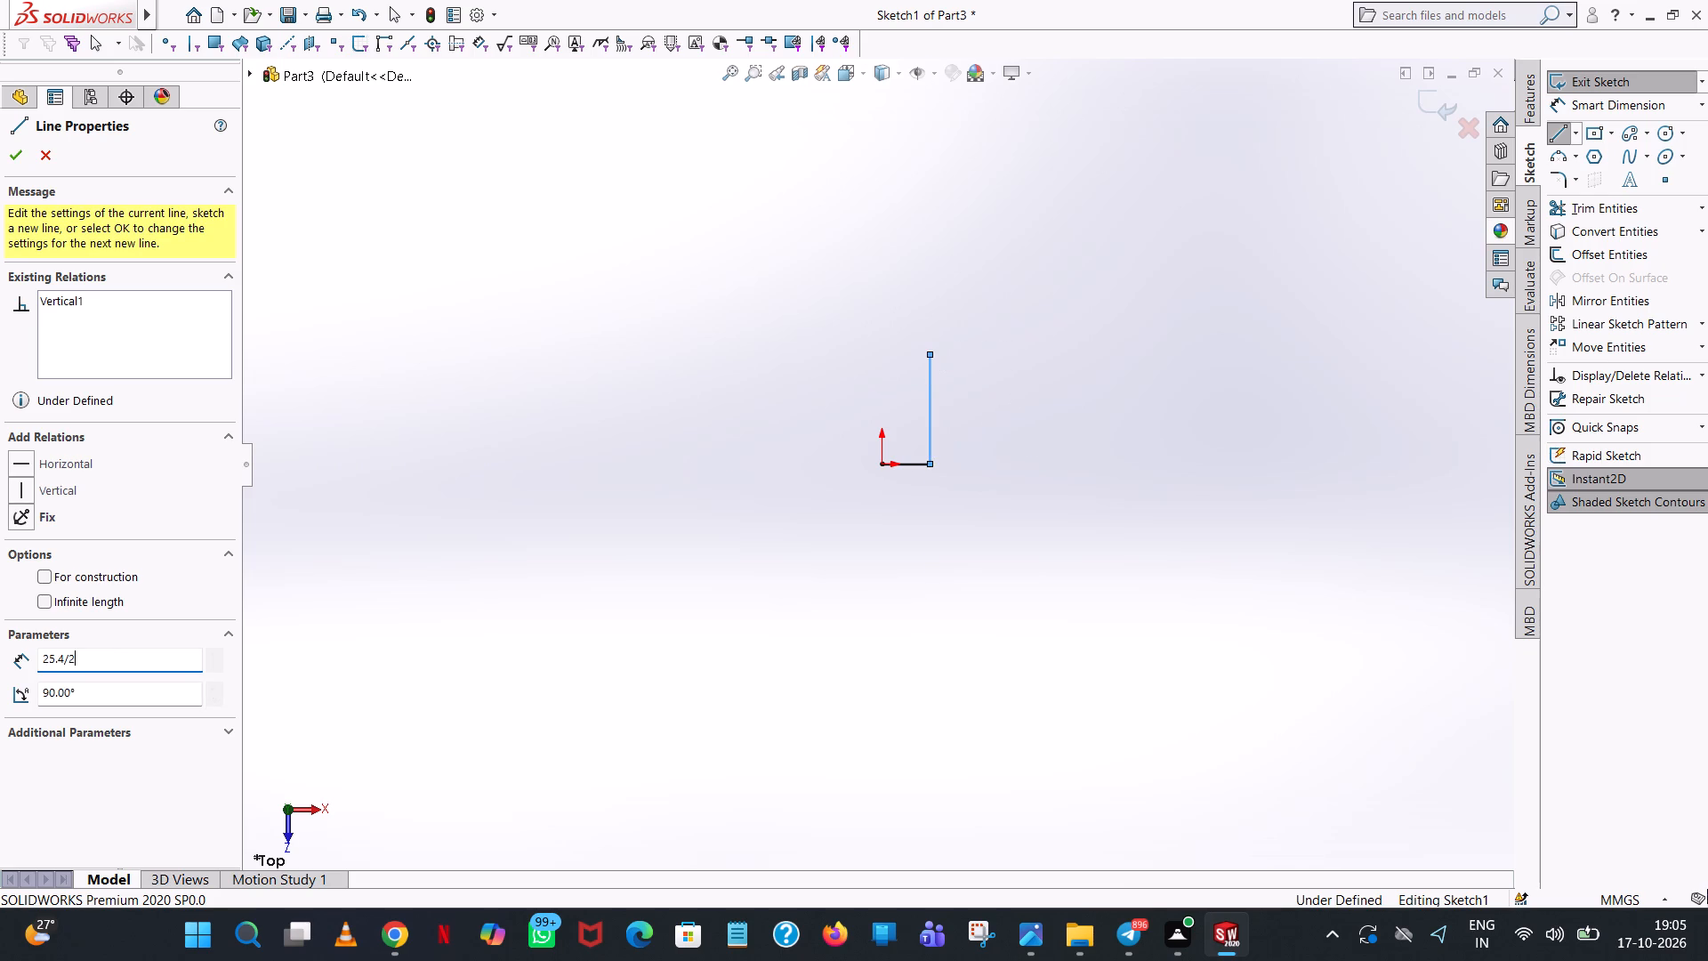
key(Return)
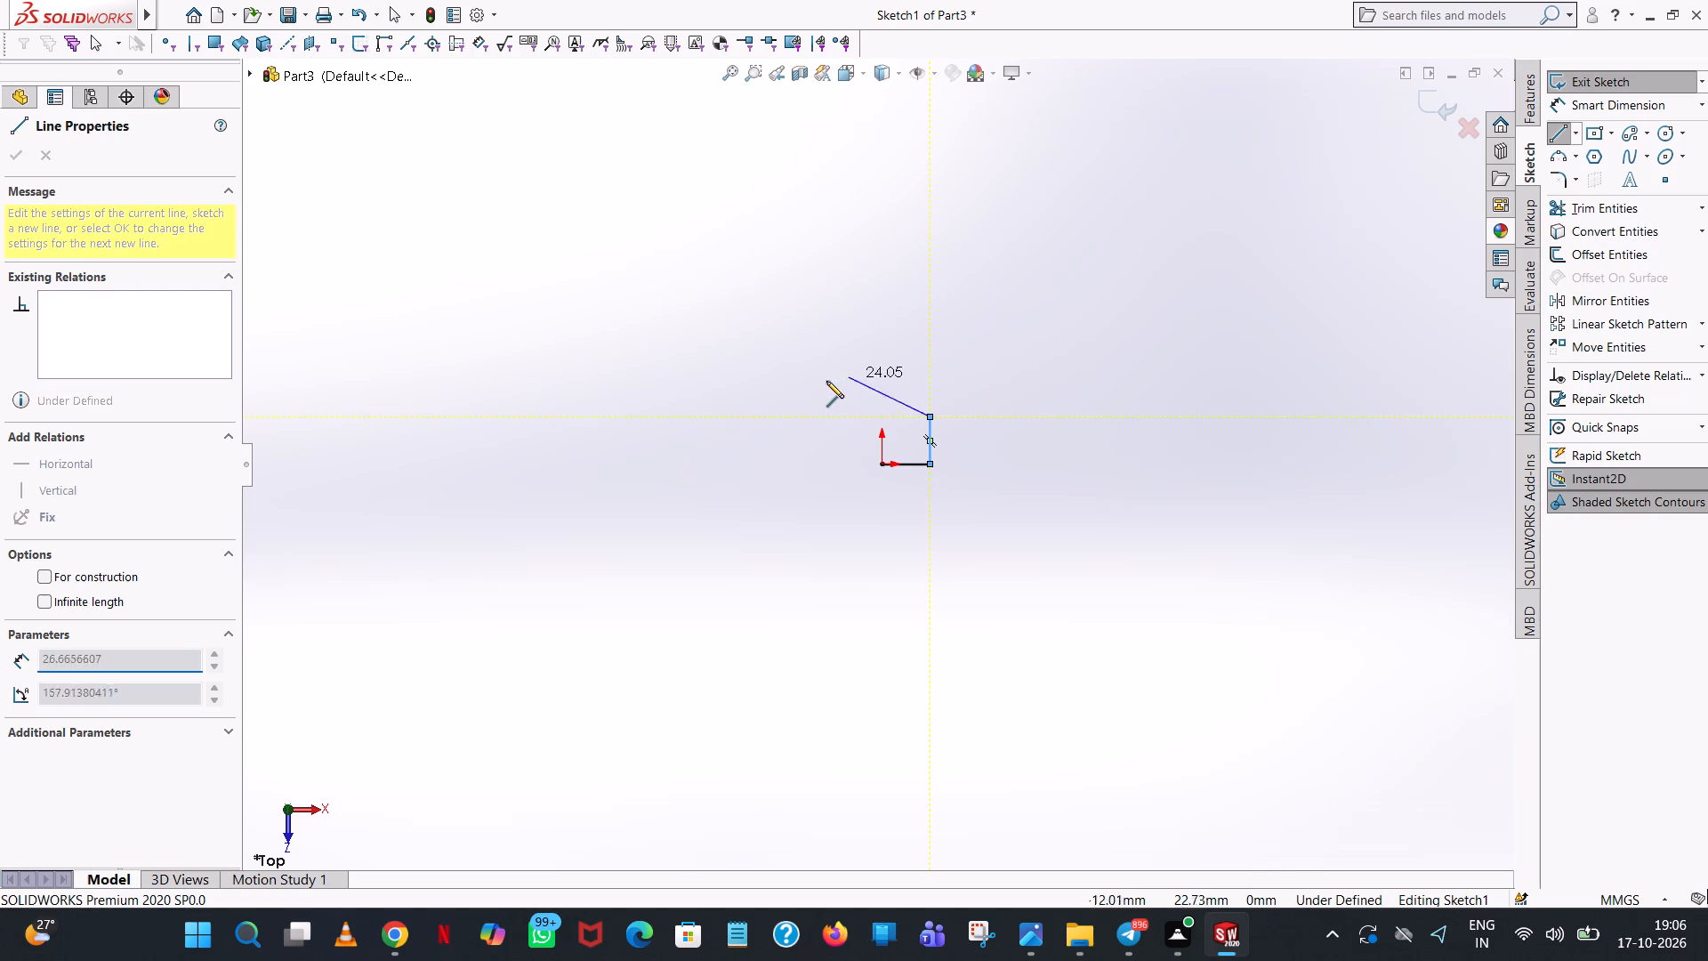
Continue the line chain into a 25.4 mm square around the origin, closing it at the outer end of the short horizontal line.
click(745, 418)
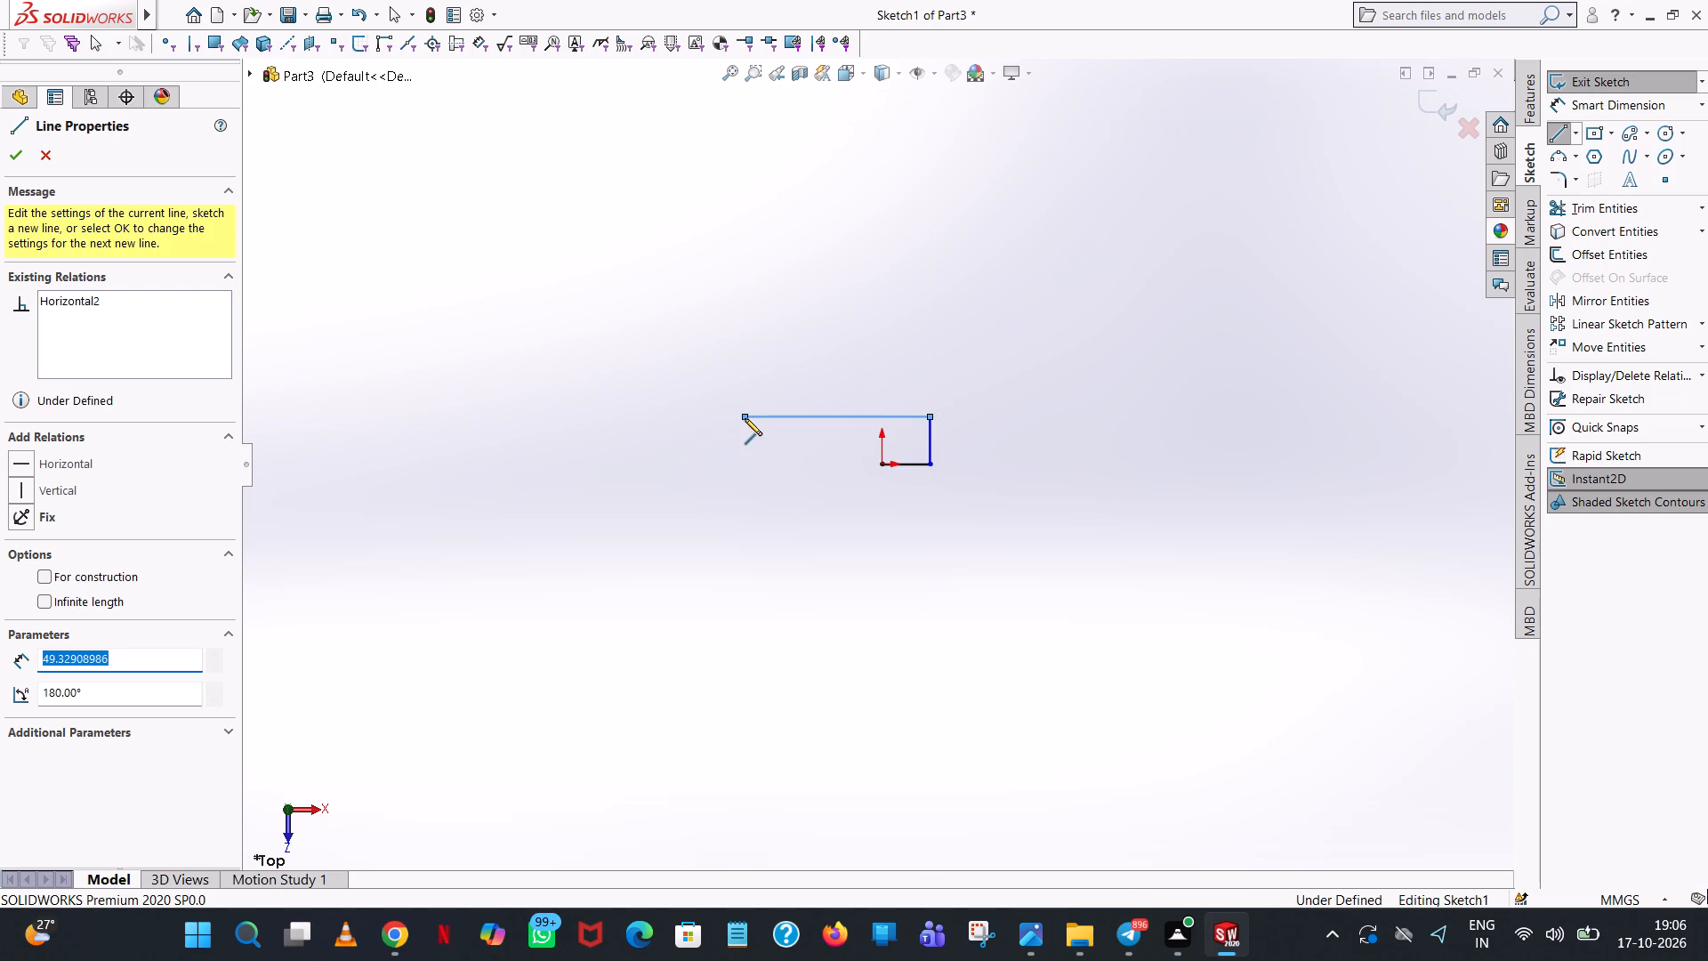
text(25.4)
key(Return)
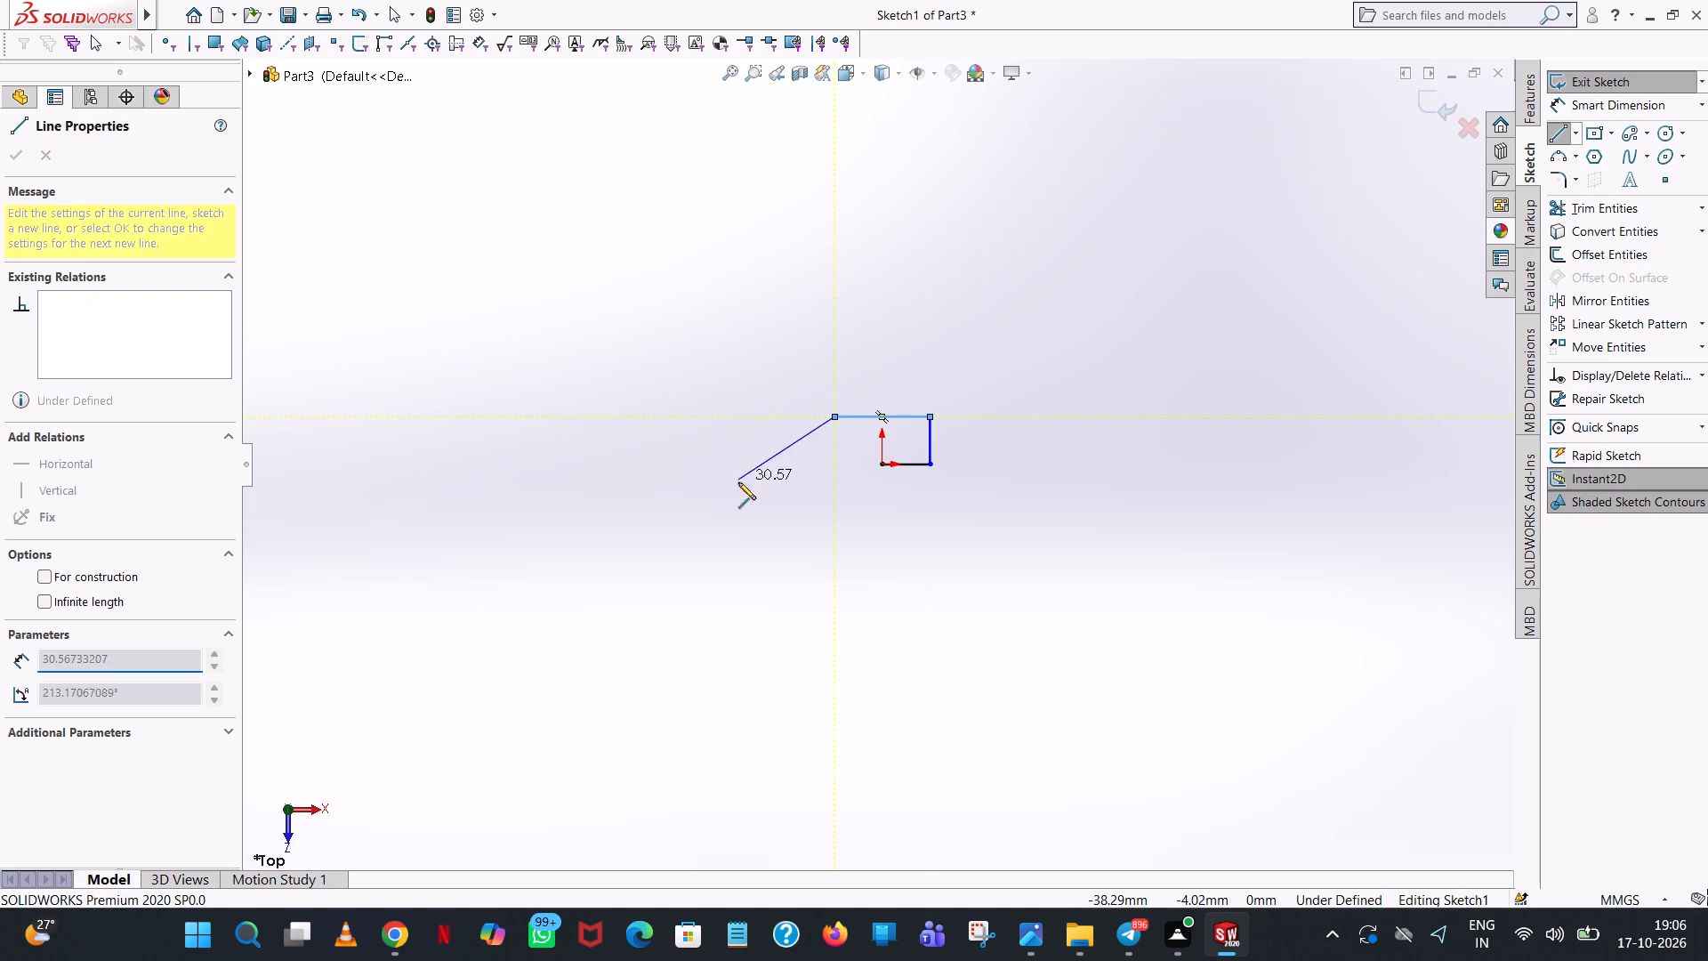
click(834, 569)
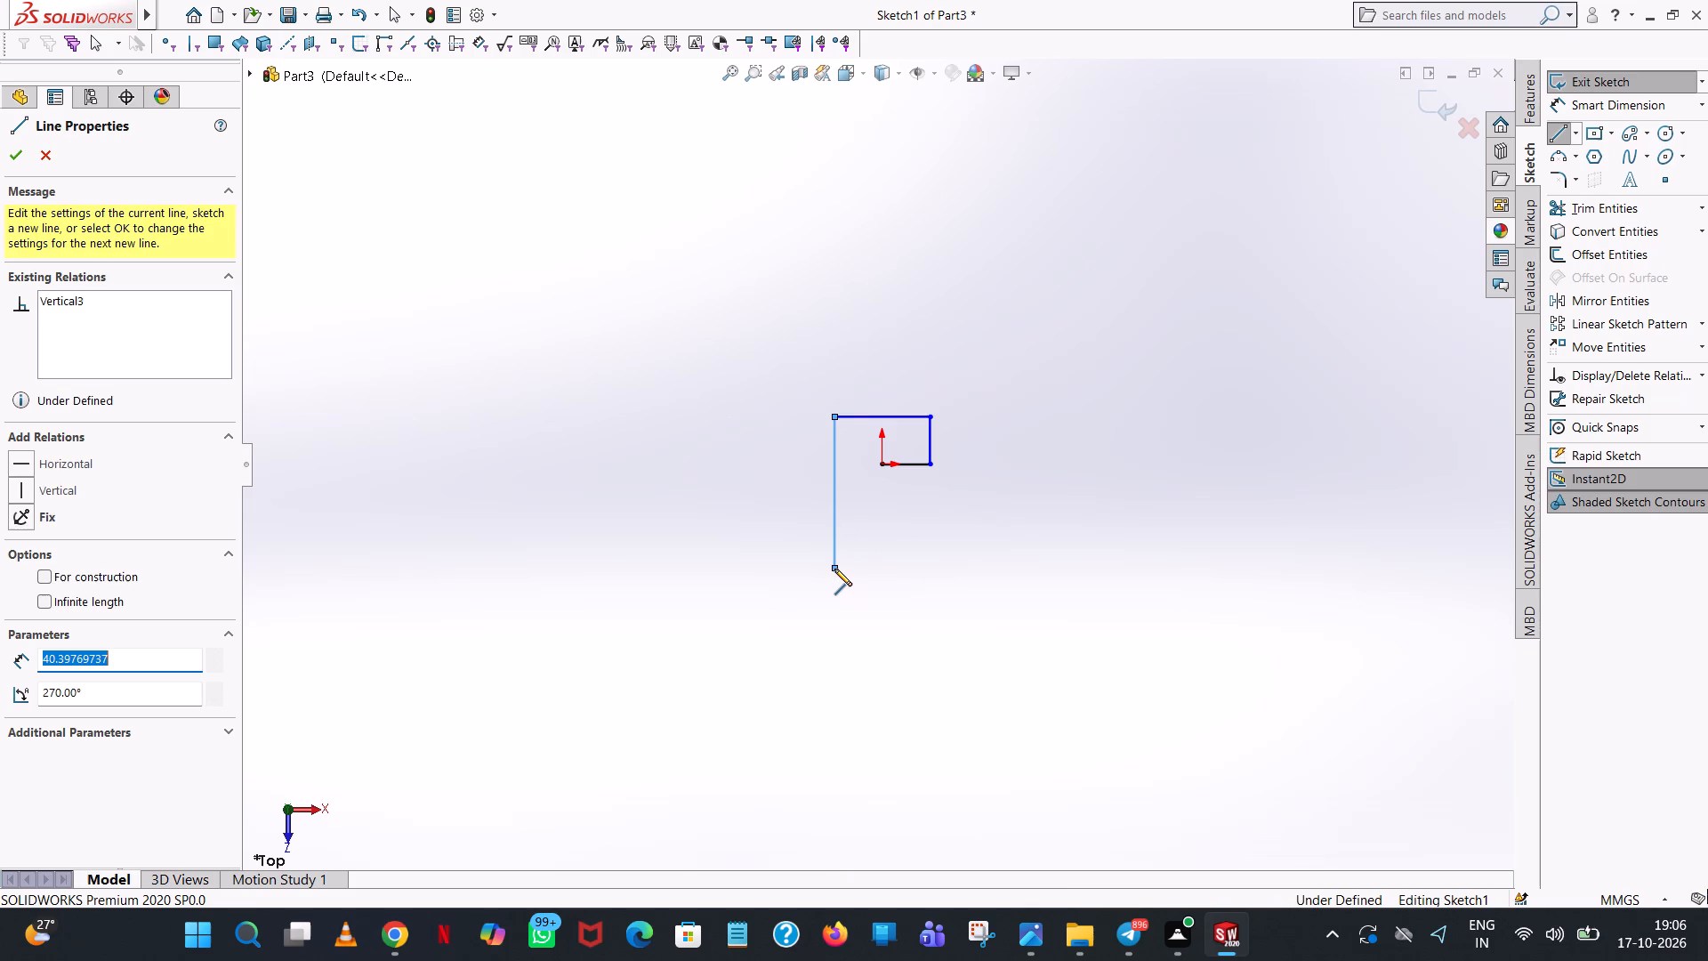
text(25)
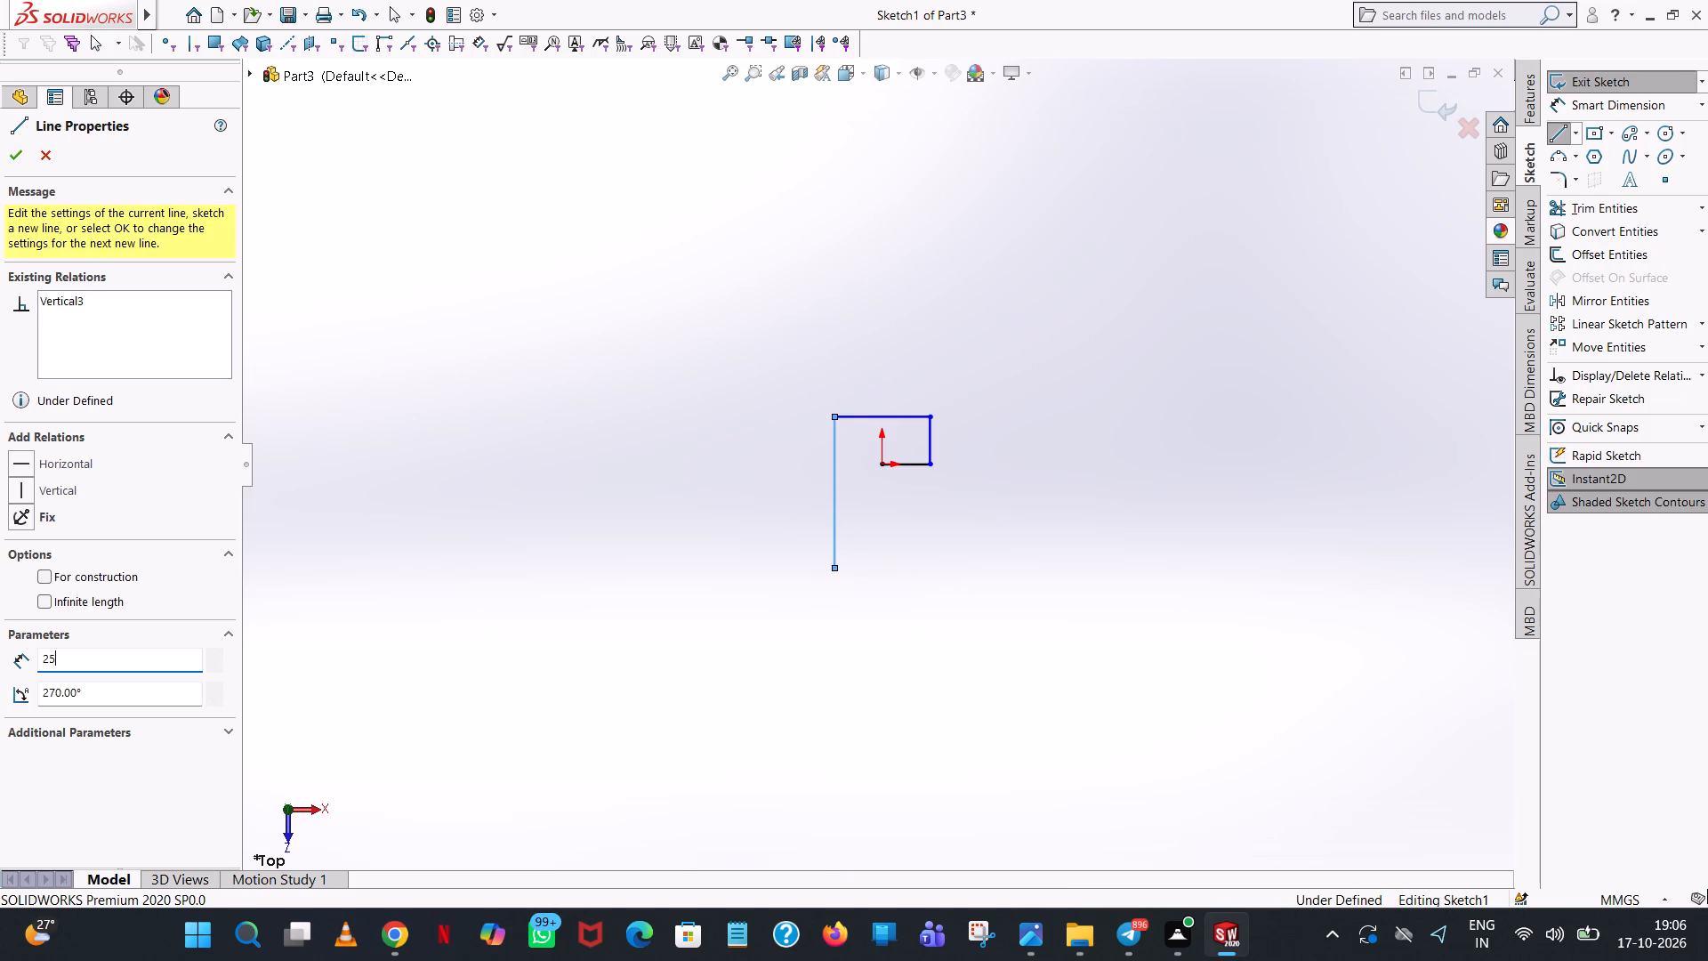
key(period)
key(4)
key(Return)
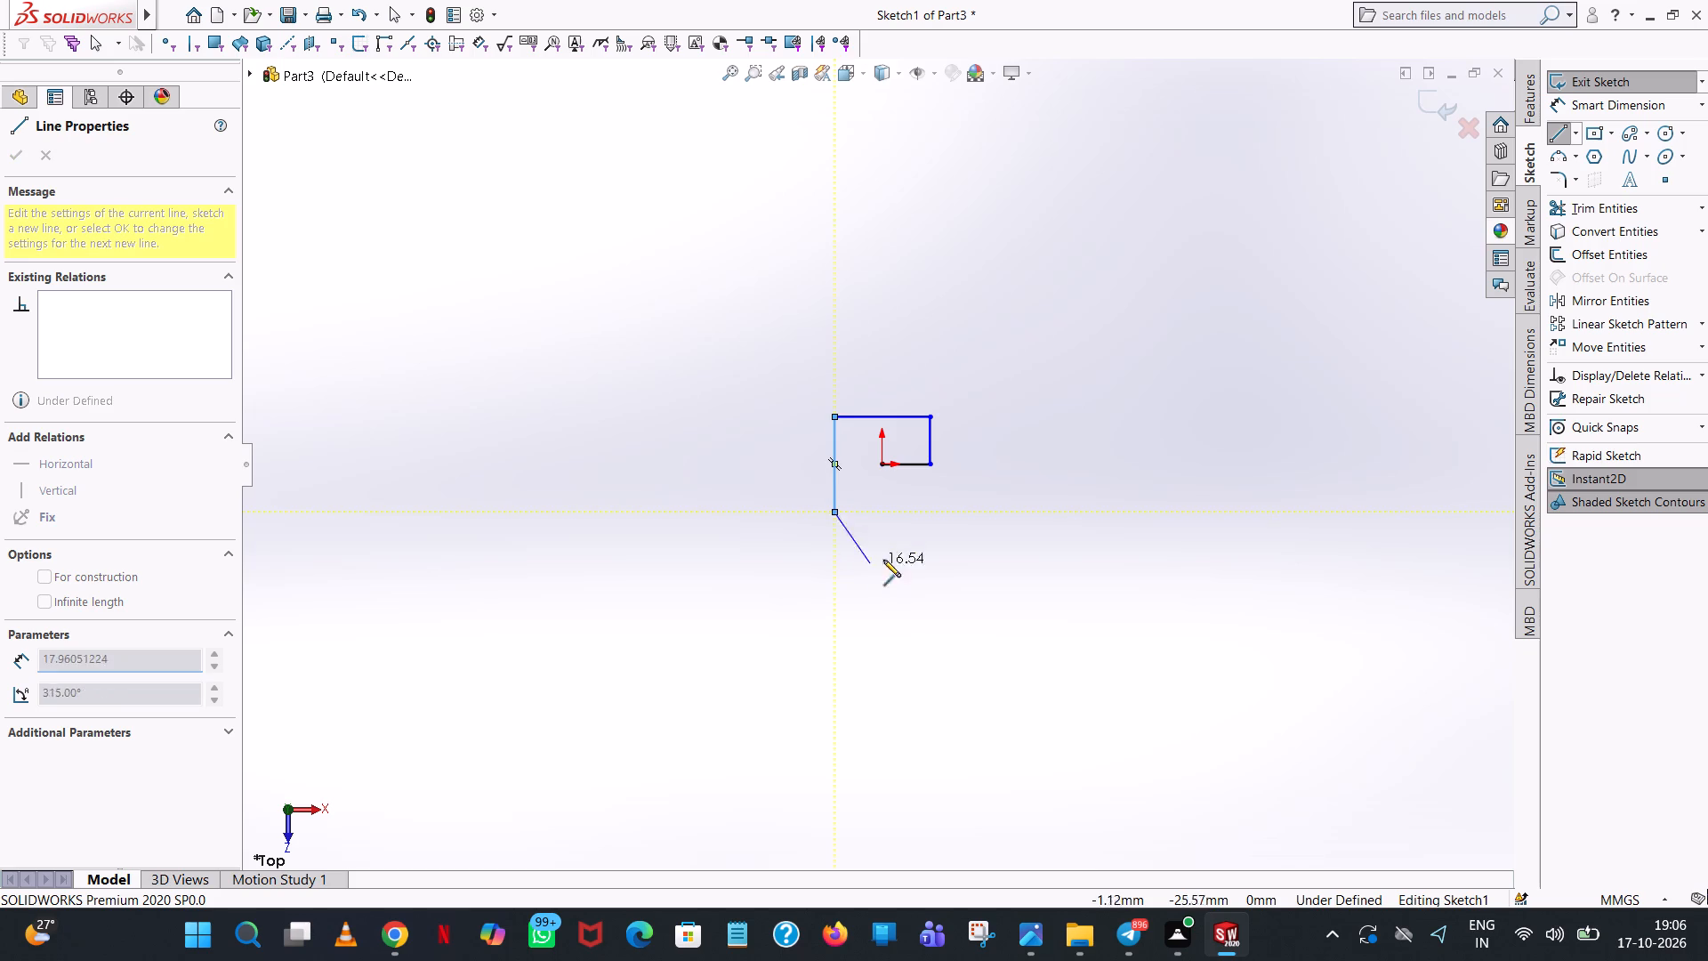
click(929, 510)
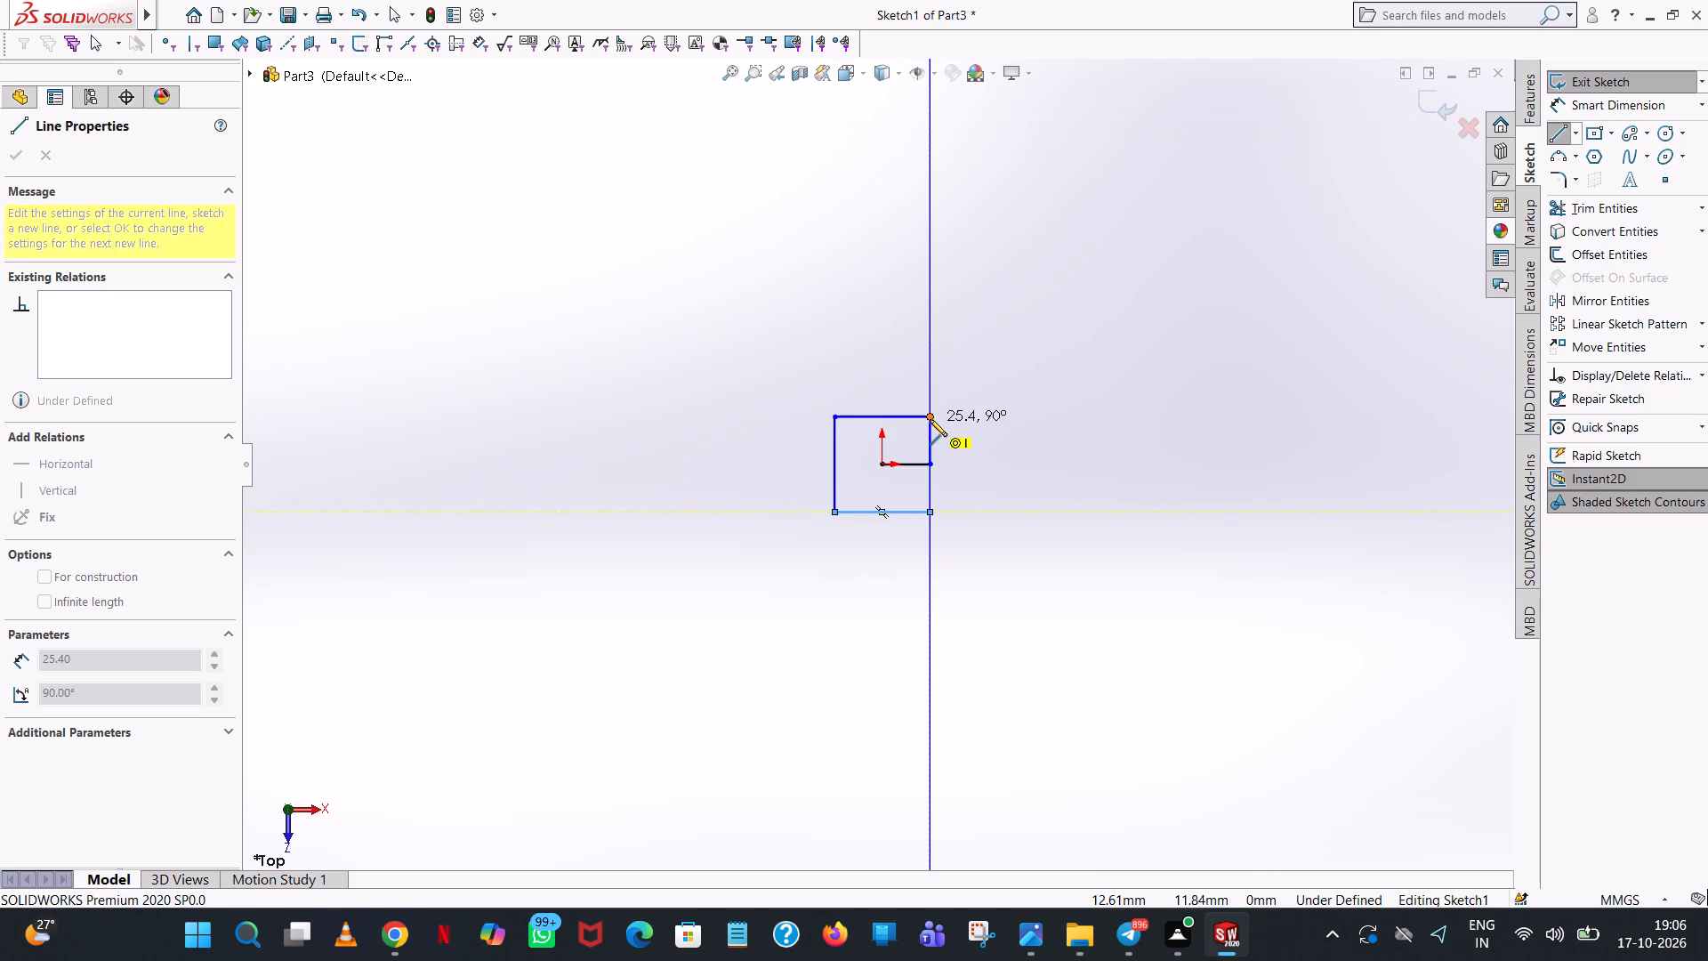
click(929, 464)
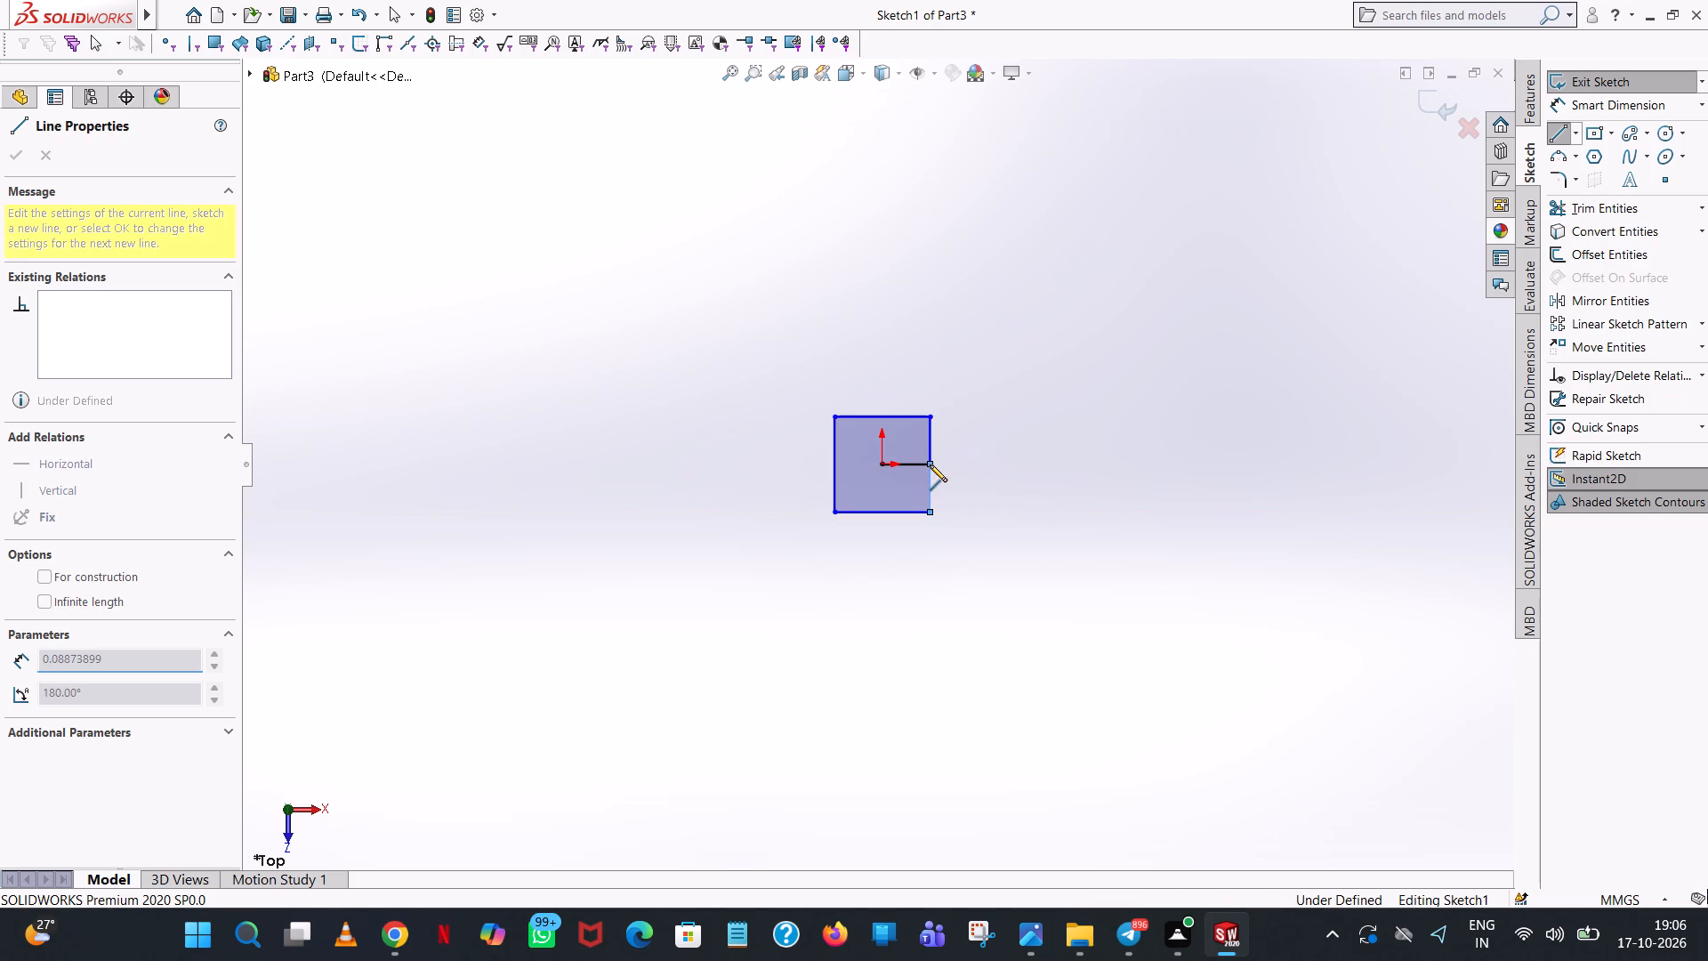
right_click(930, 464)
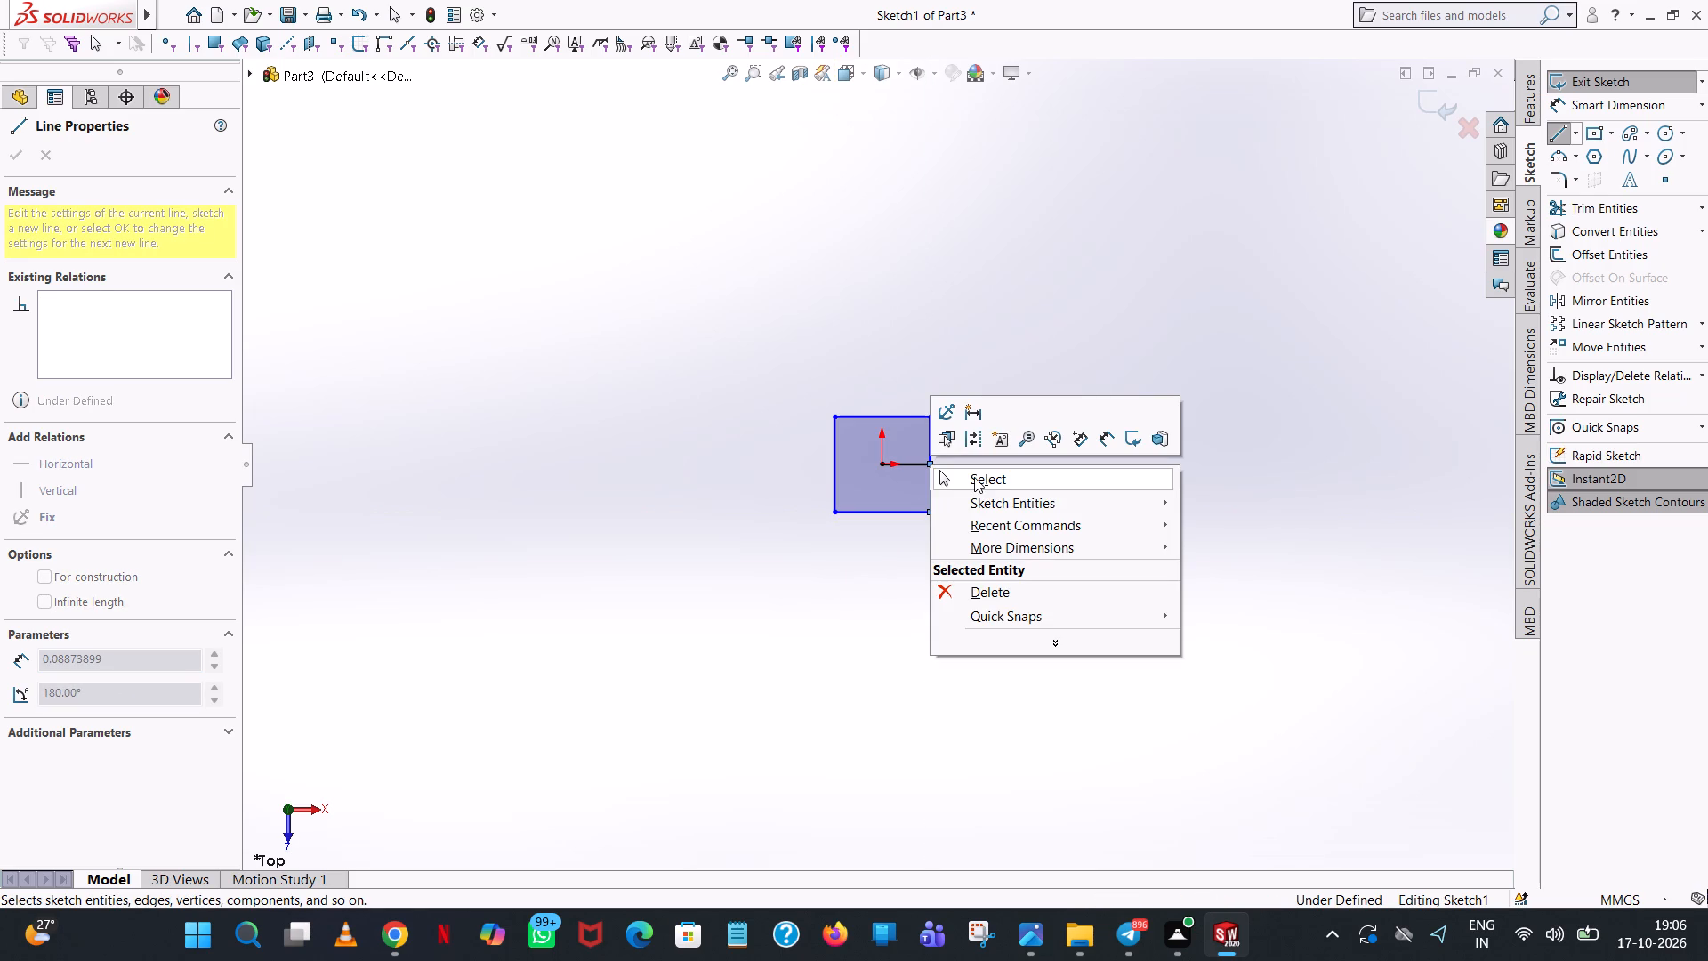
click(976, 477)
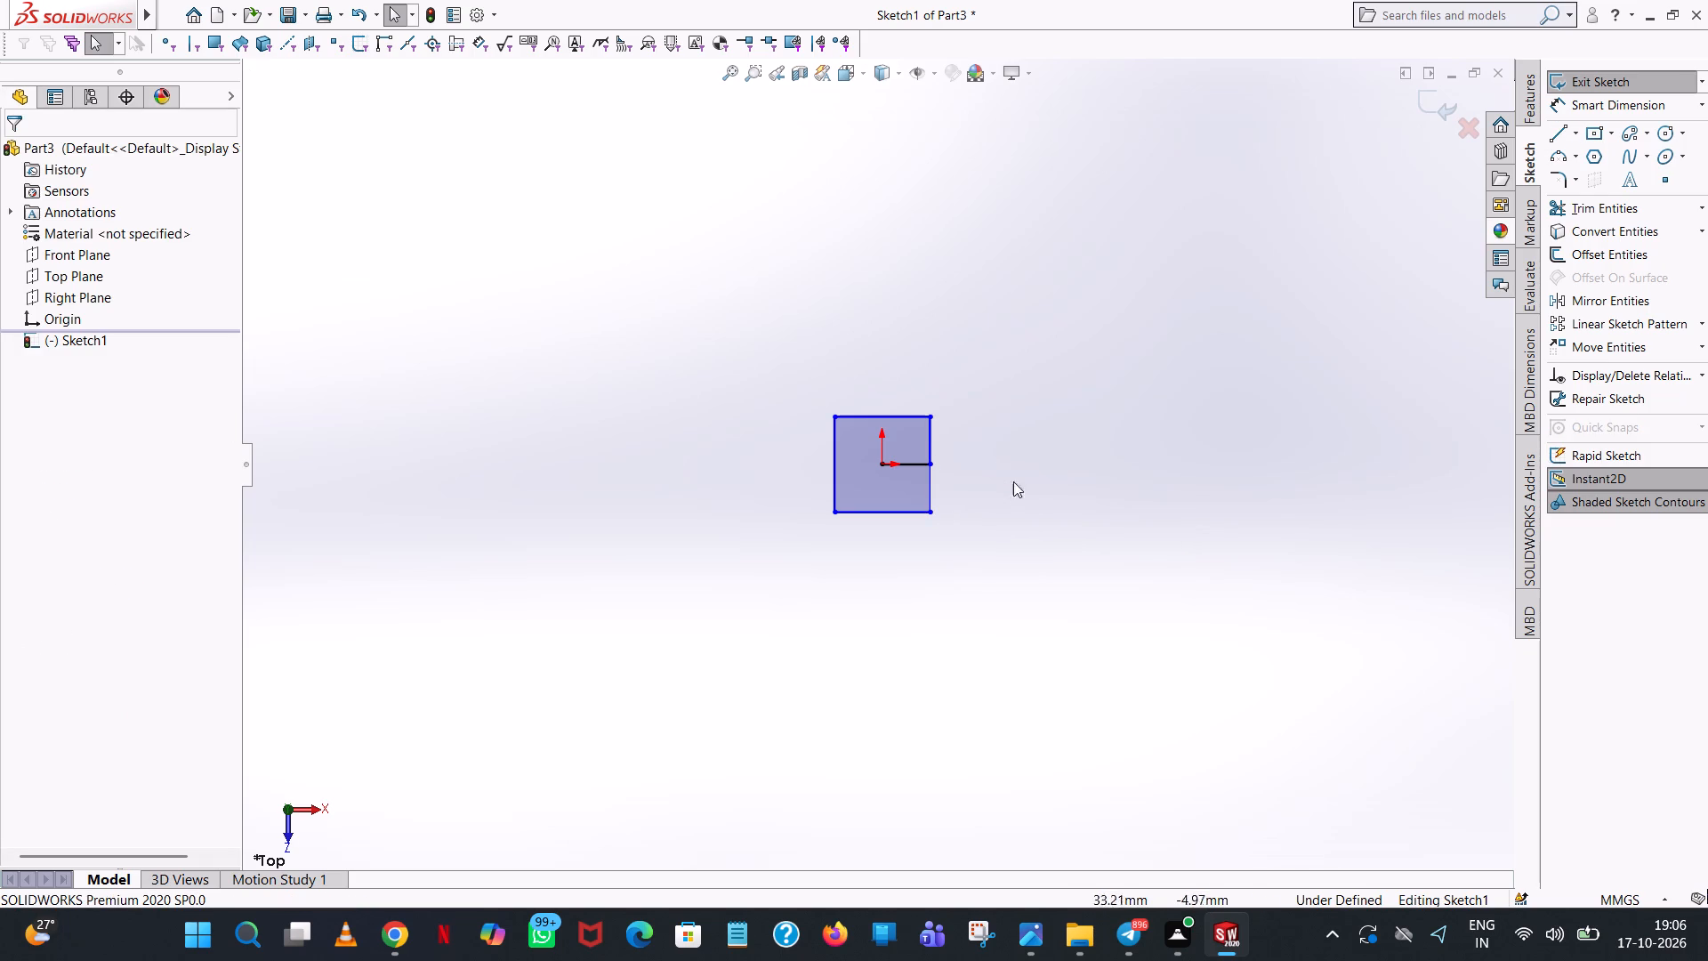
Trim away the short horizontal line running from the origin to the square's side.
click(1605, 210)
click(914, 459)
click(910, 464)
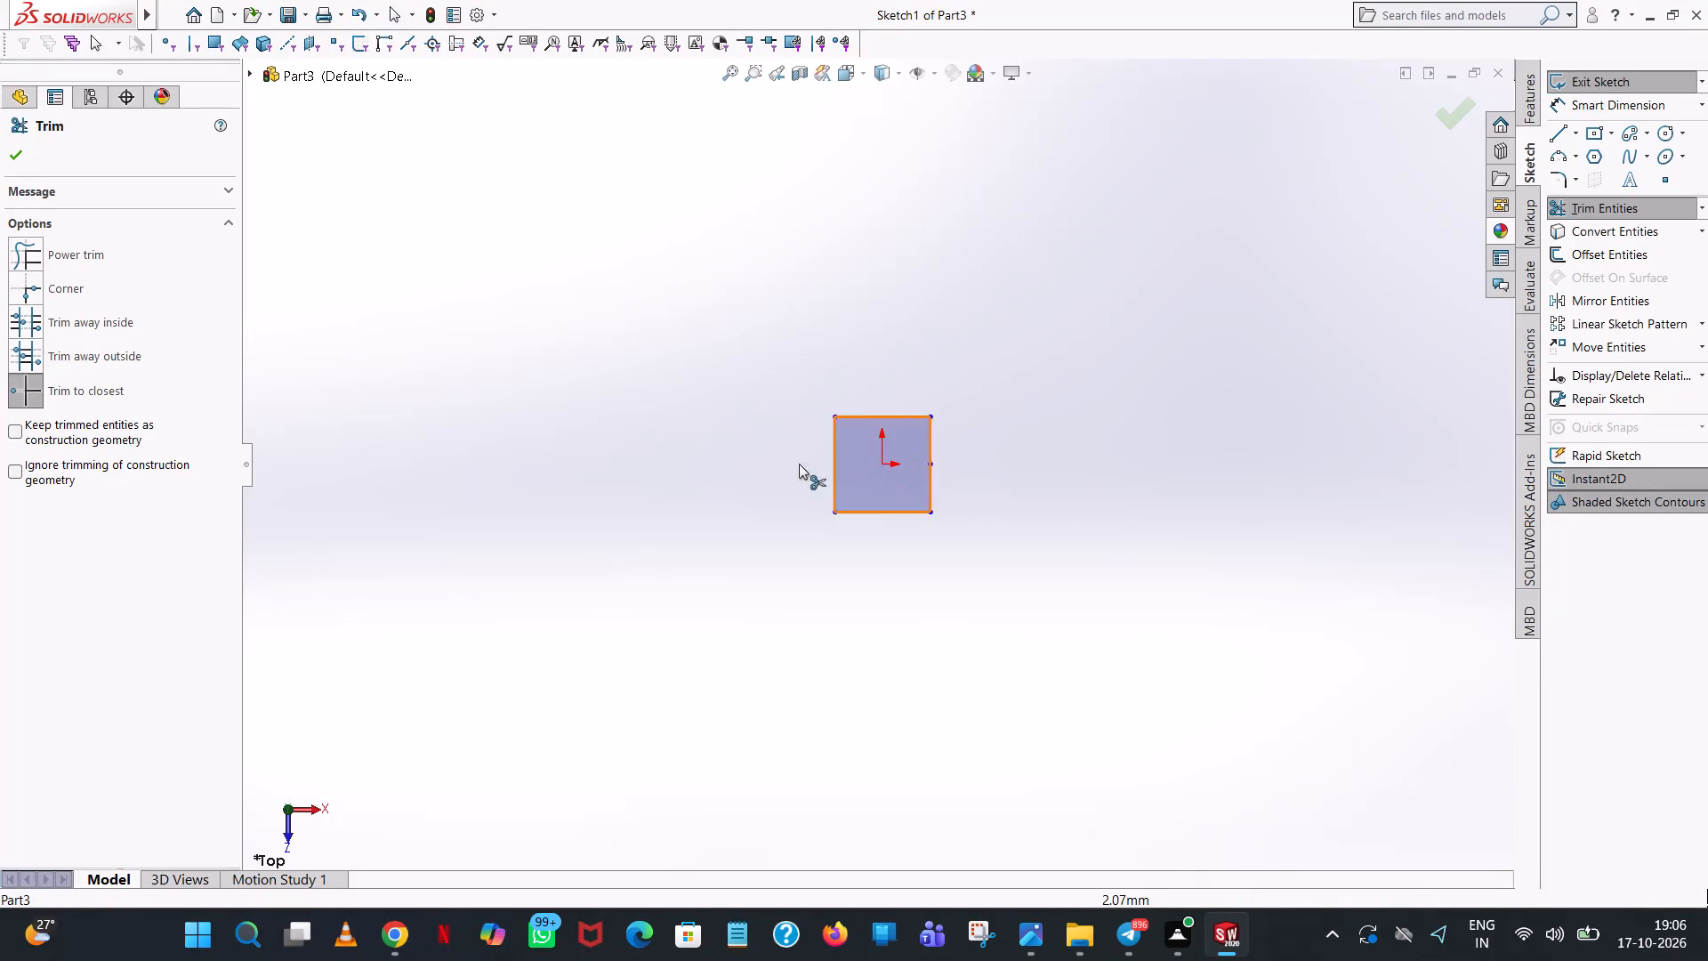
click(16, 146)
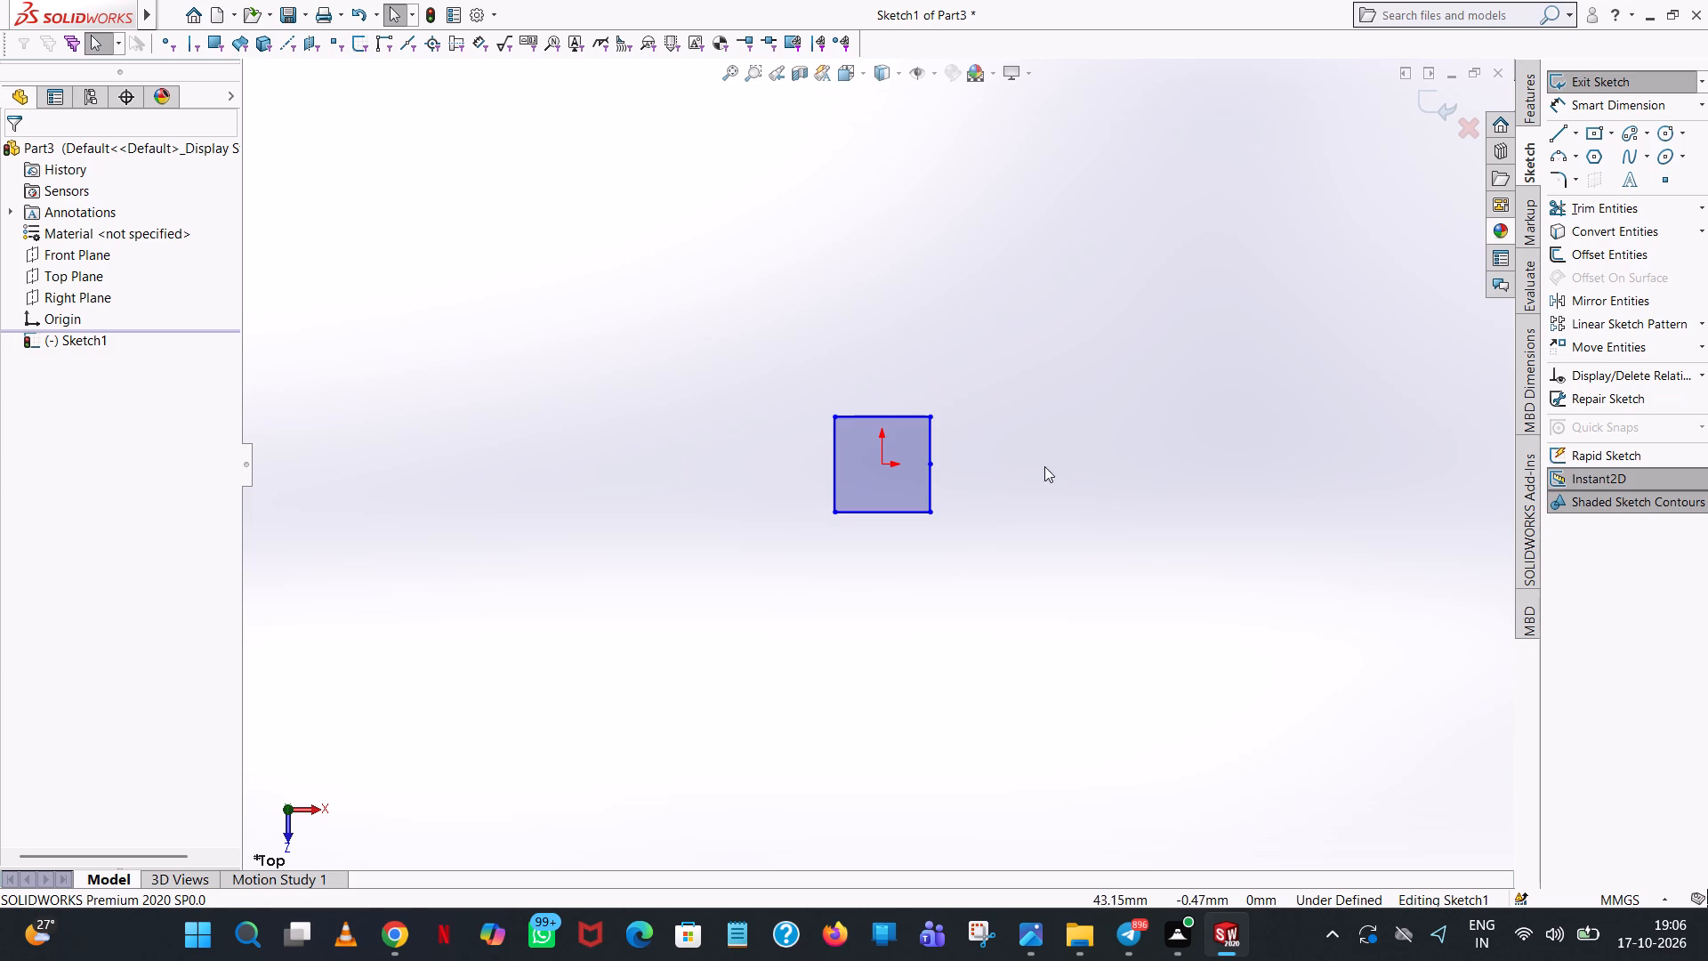
Dimension the square's width on its upper edge and its height on its left edge, keeping the sketched sizes.
click(1631, 105)
click(874, 416)
click(914, 335)
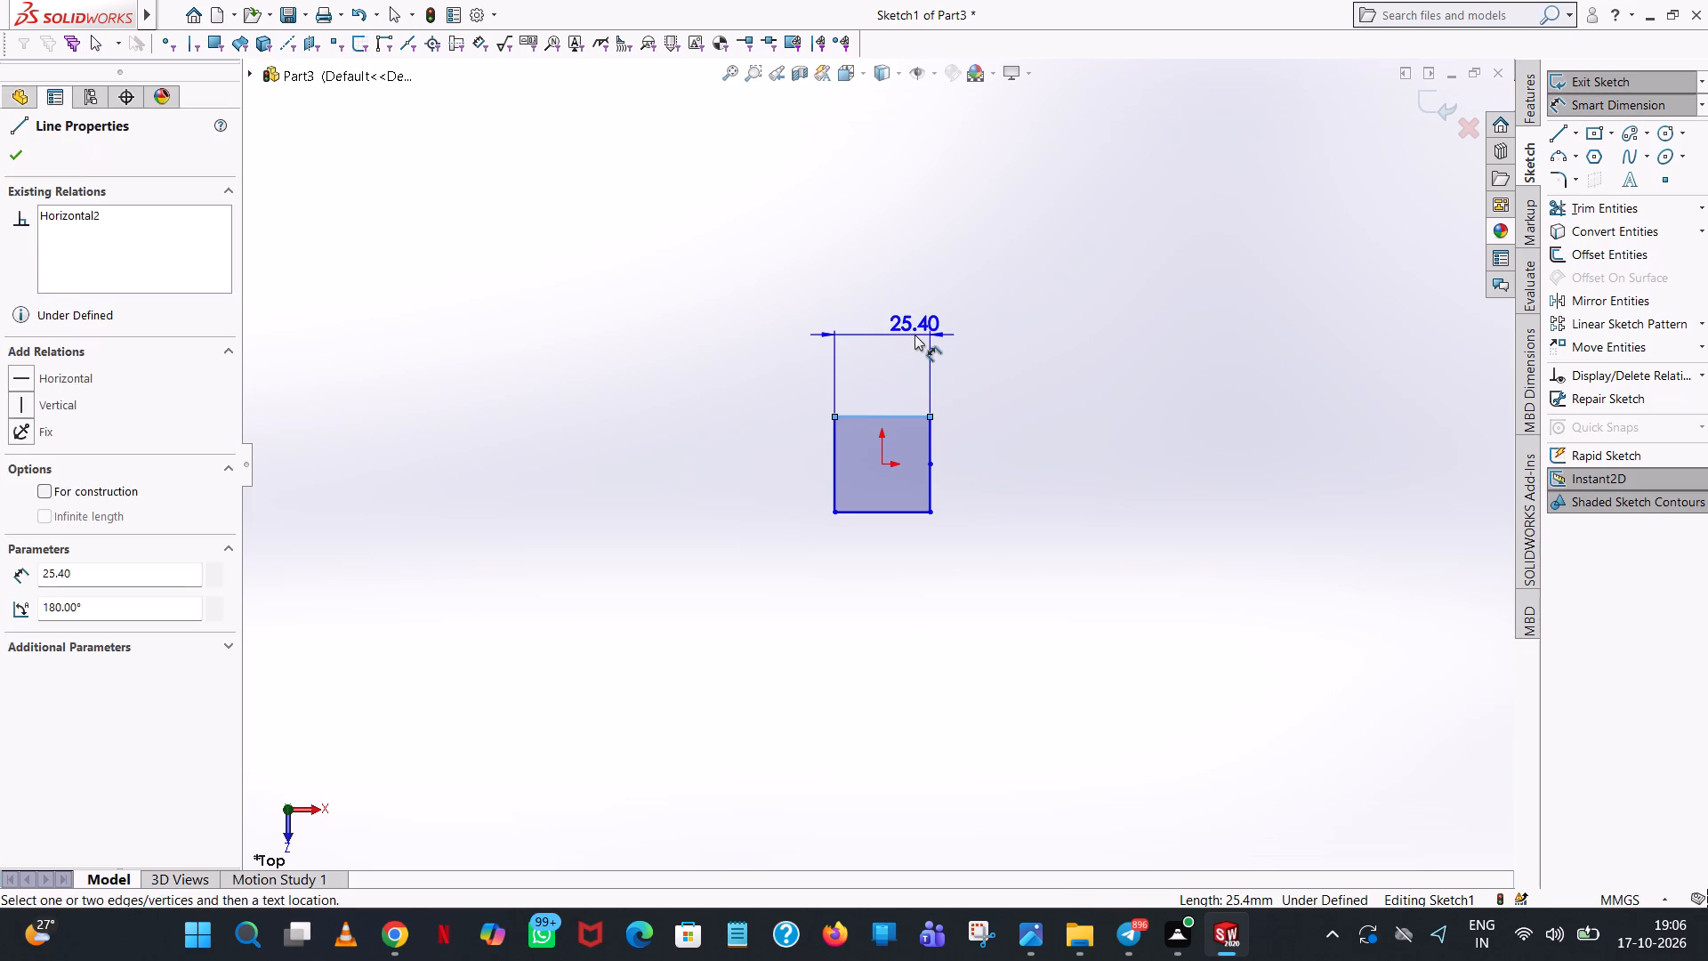
click(846, 303)
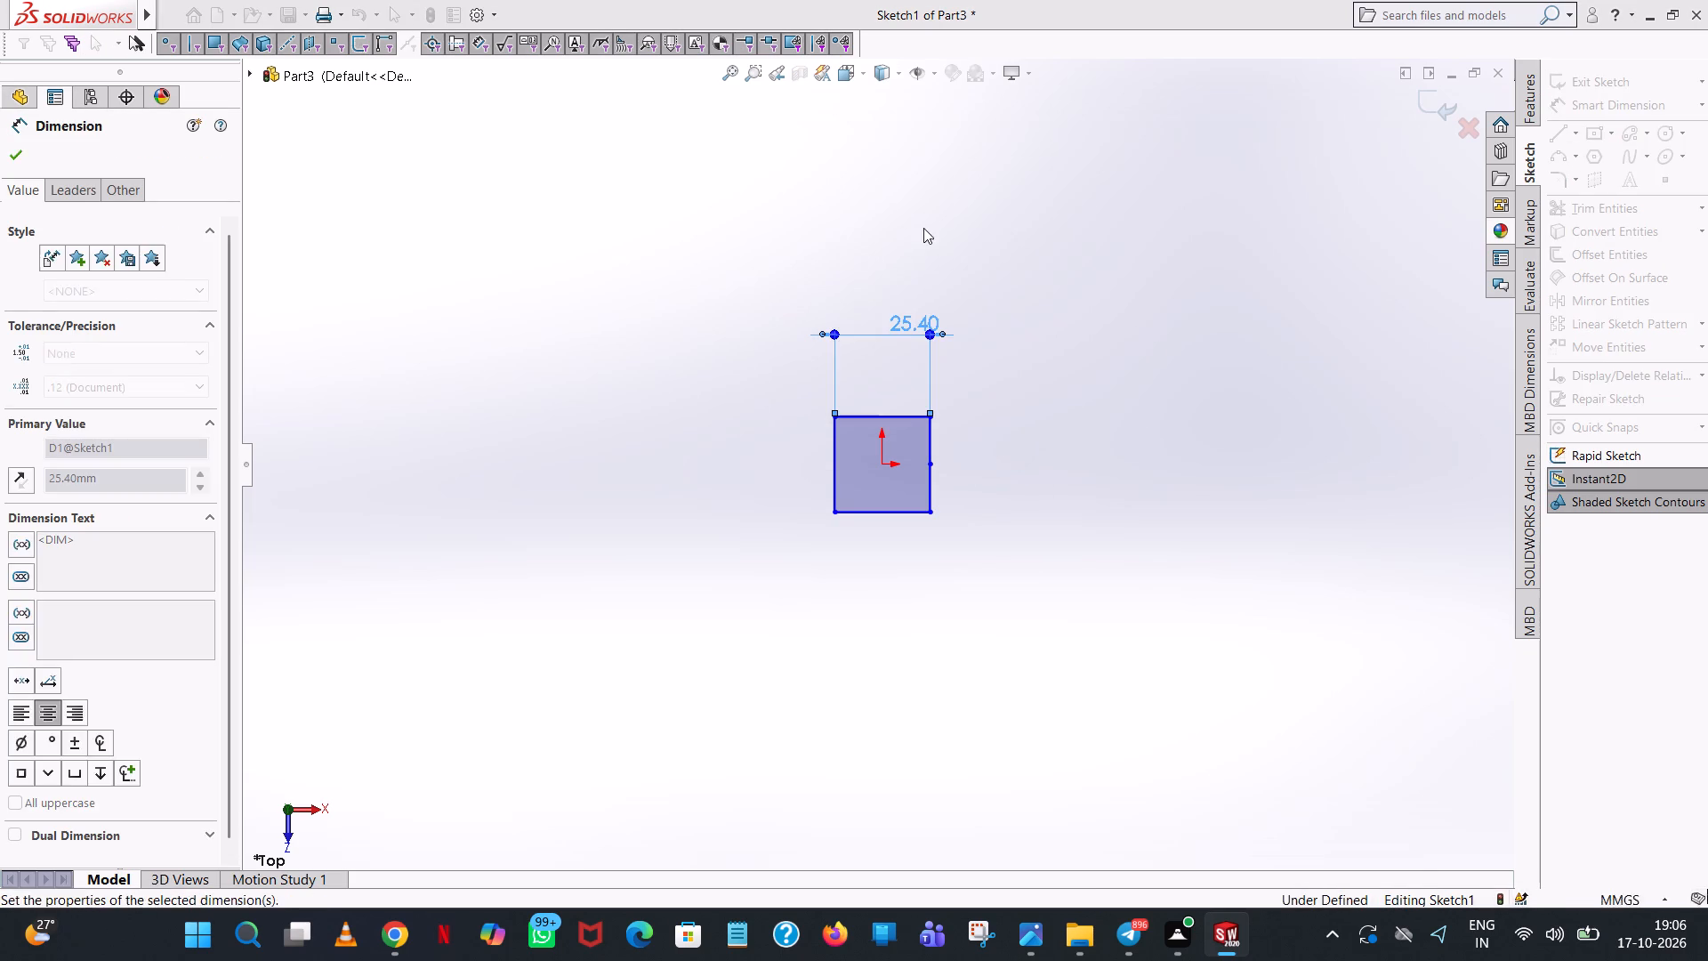
click(923, 228)
click(831, 437)
click(744, 450)
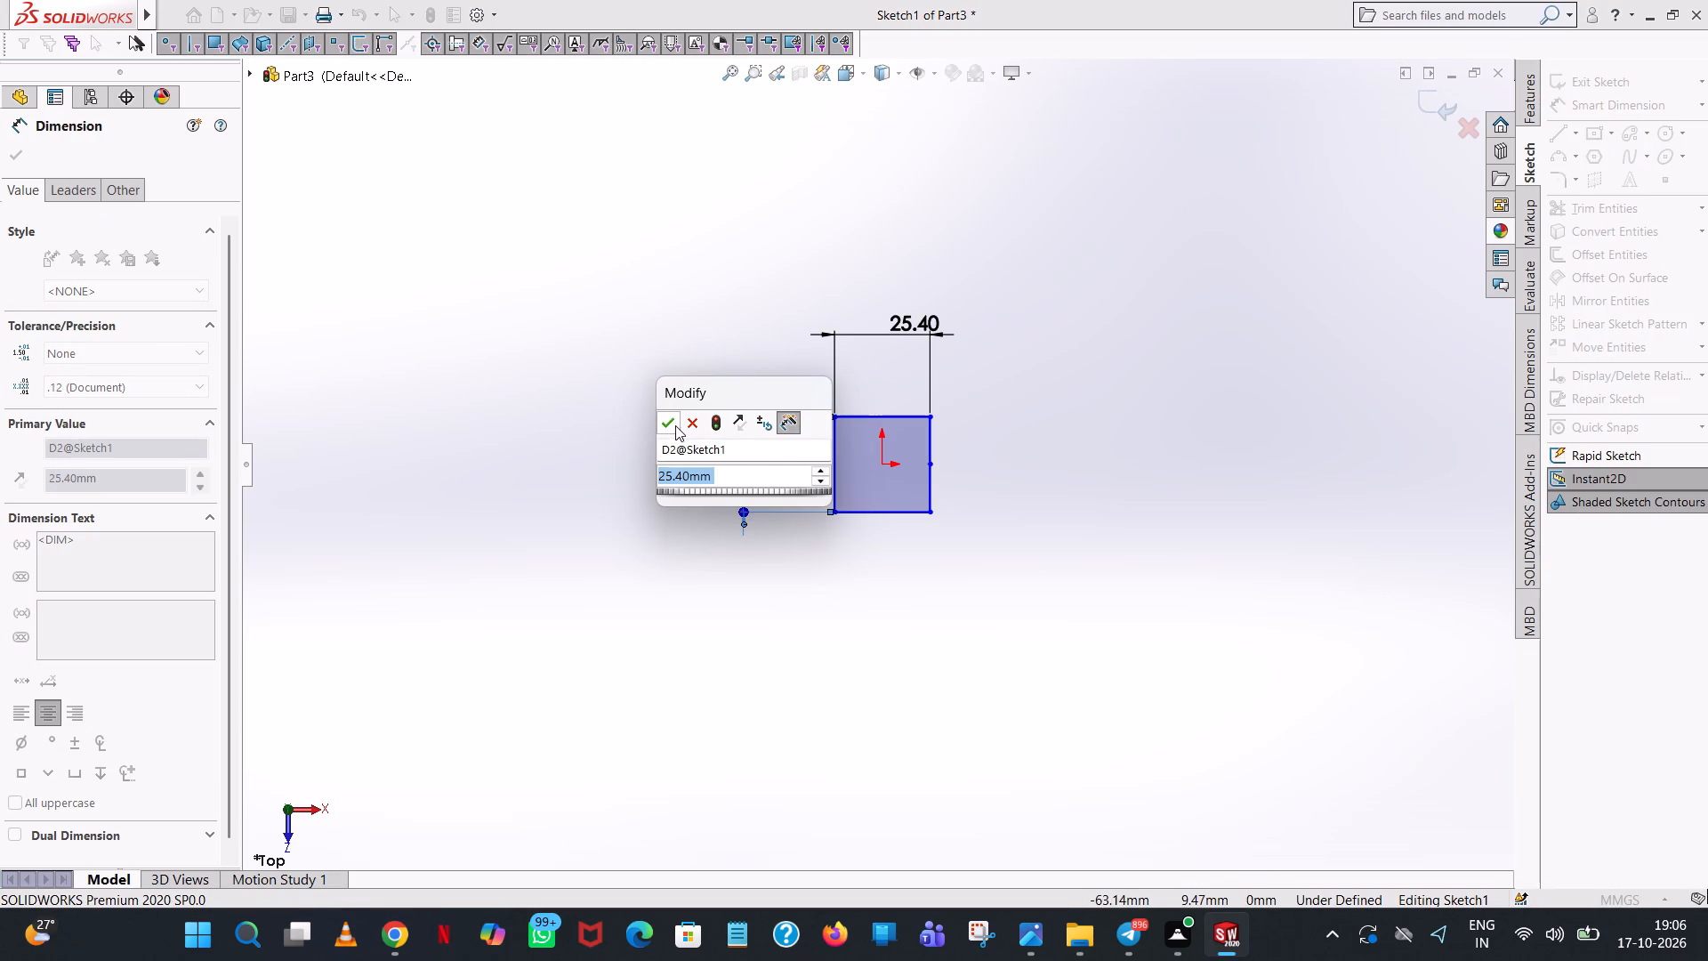
click(675, 425)
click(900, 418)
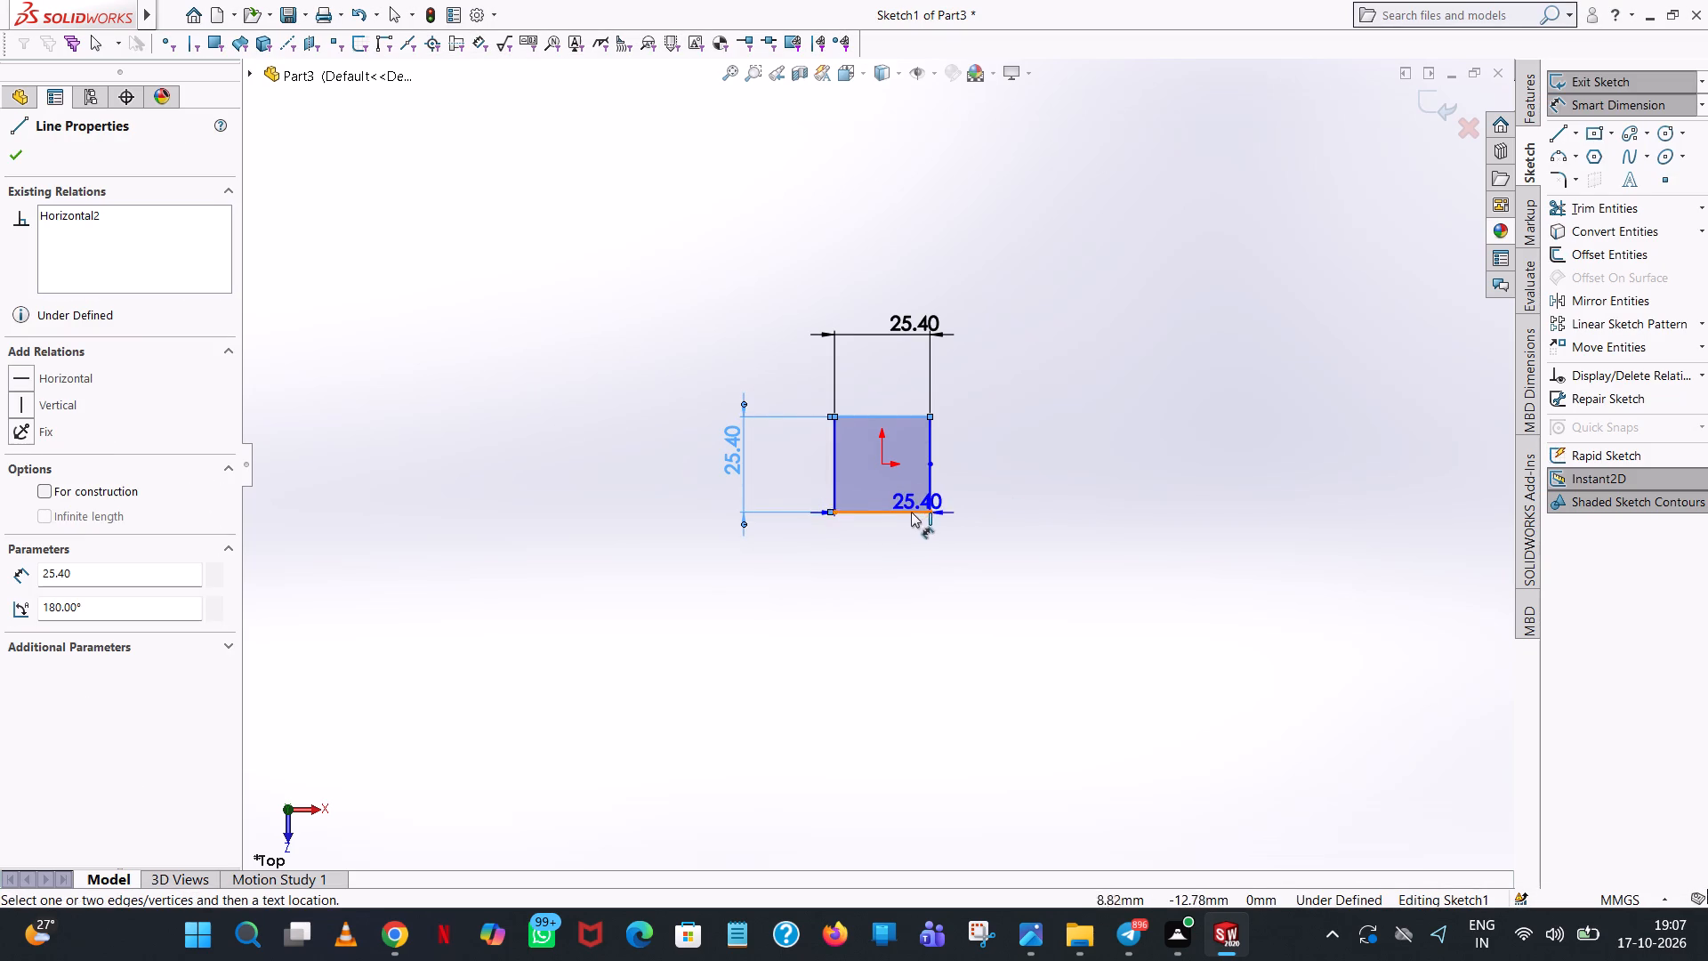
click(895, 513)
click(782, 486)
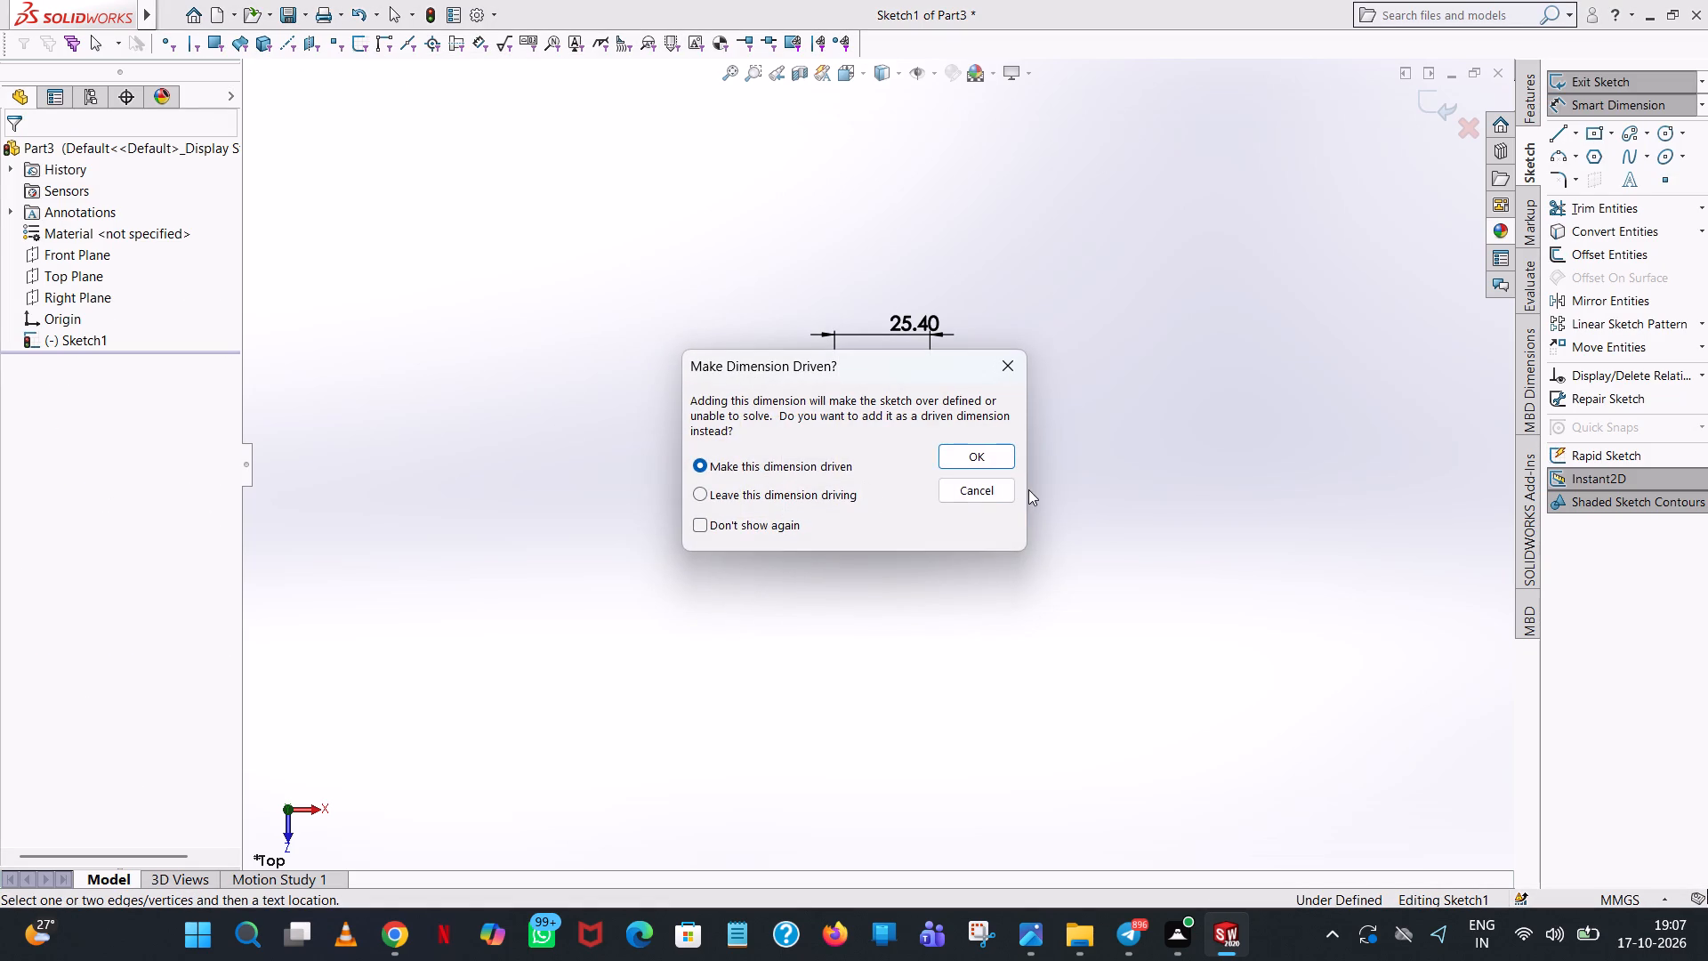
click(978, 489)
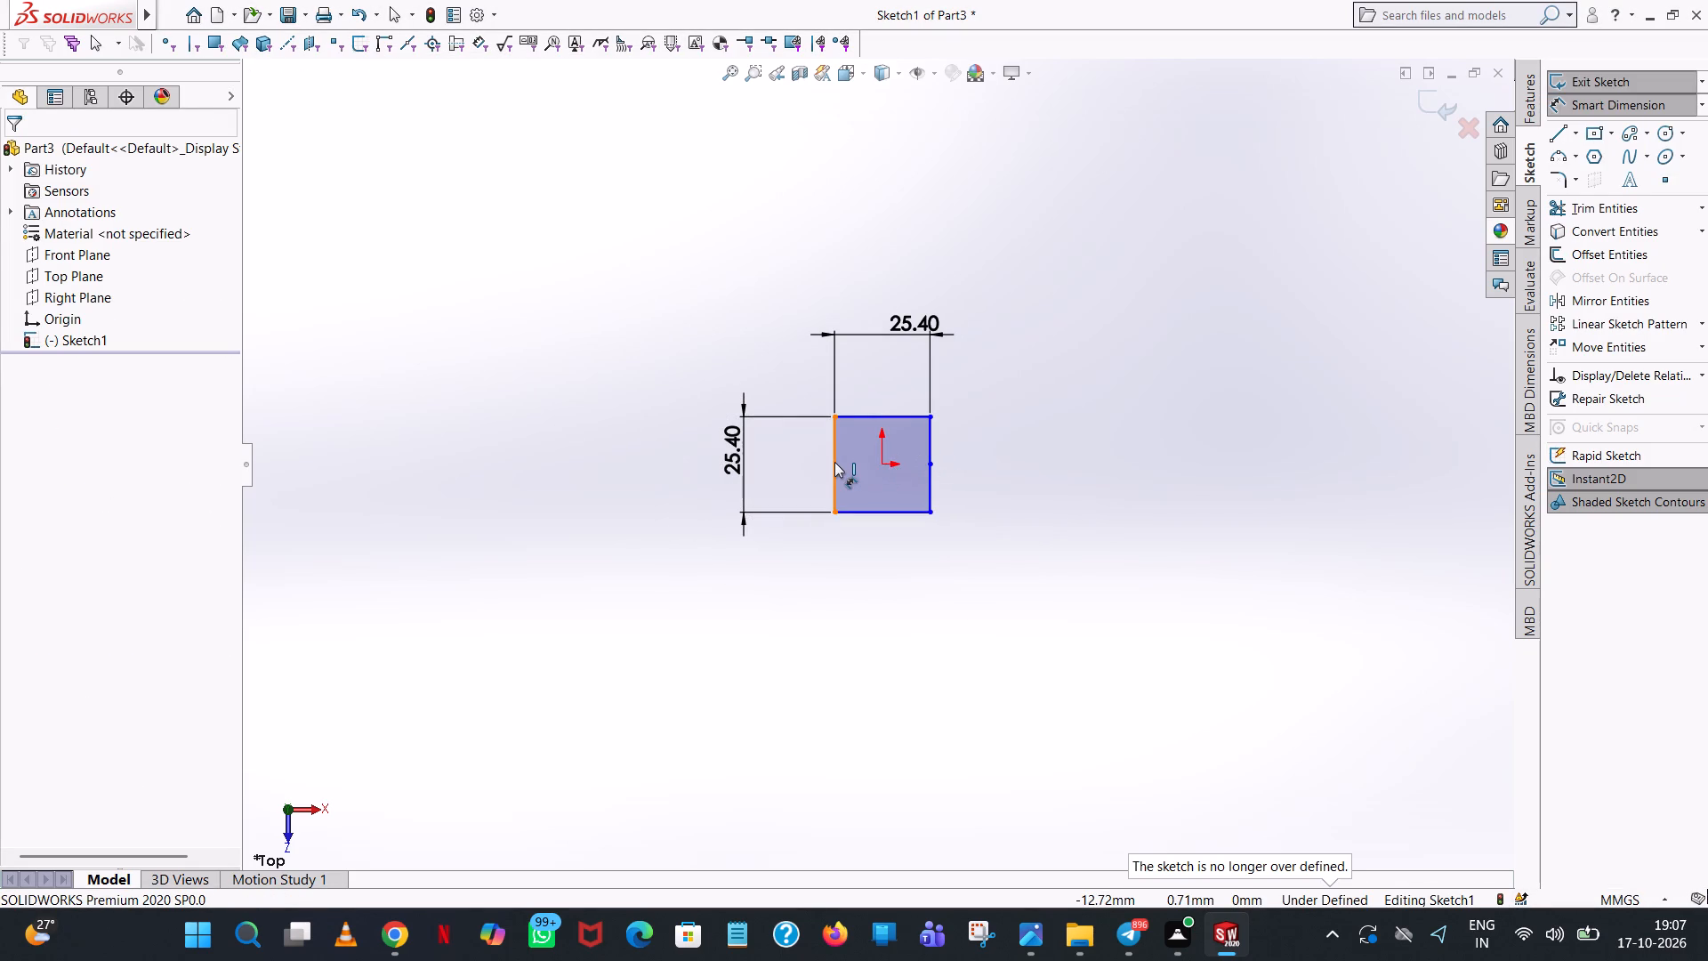
Dimension the distances from the square's left edge and upper edge to the origin, keeping the sketched values.
click(834, 462)
click(882, 464)
click(872, 550)
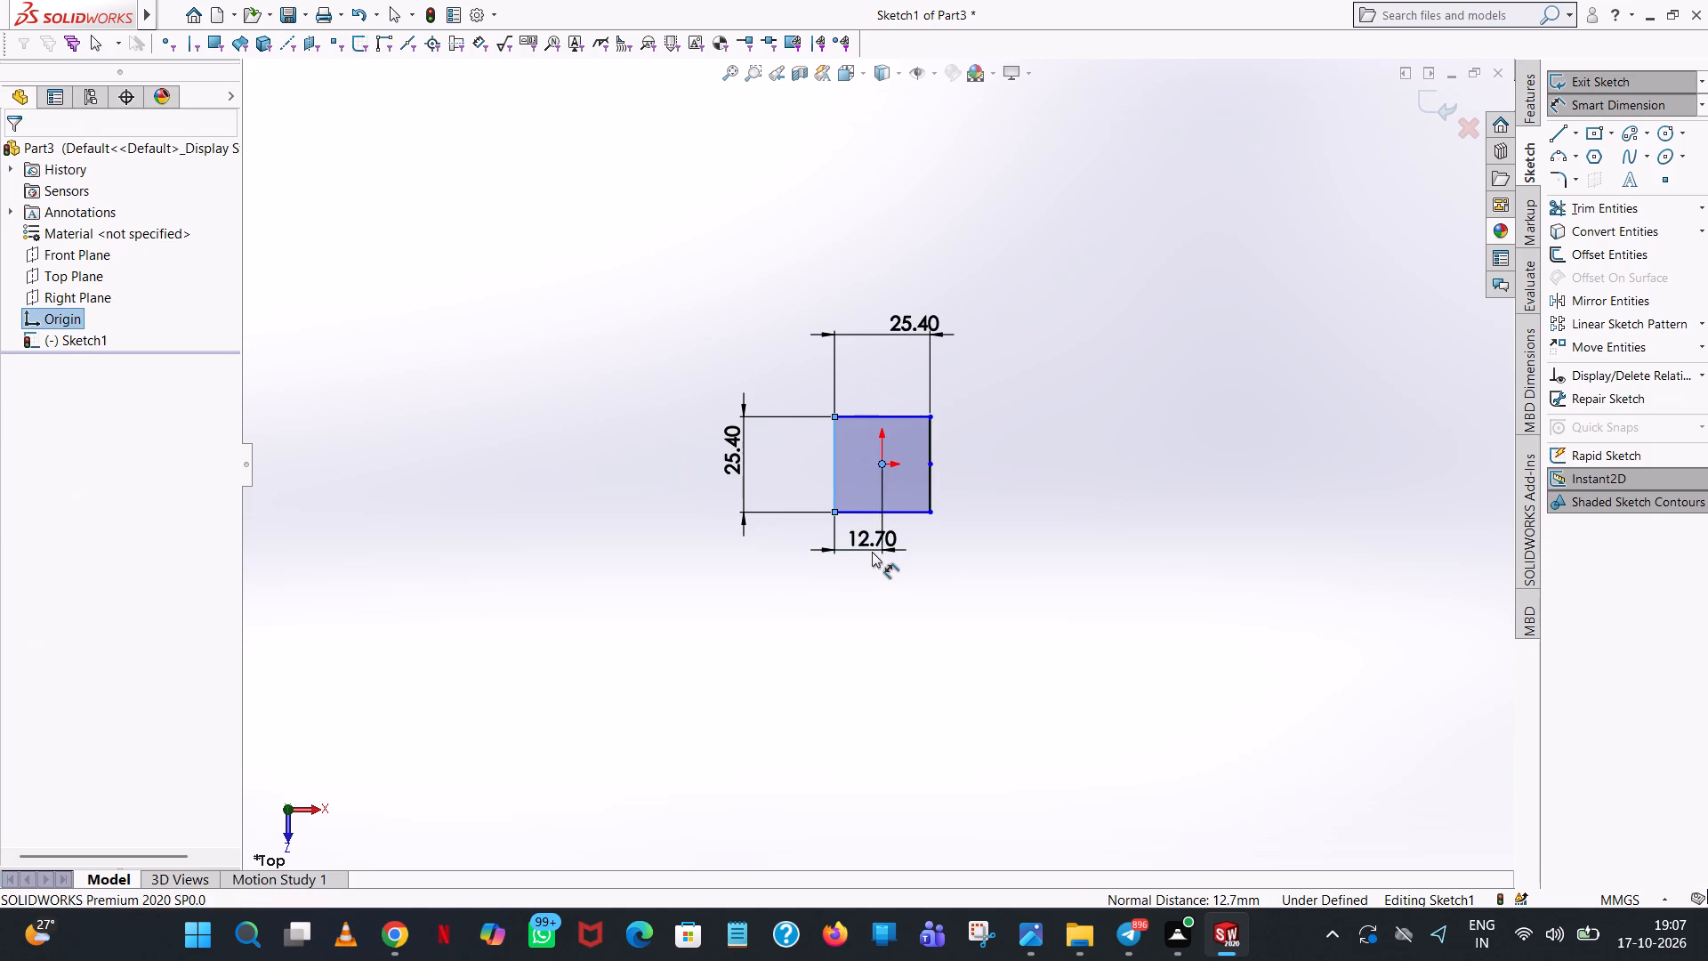
click(797, 521)
click(777, 222)
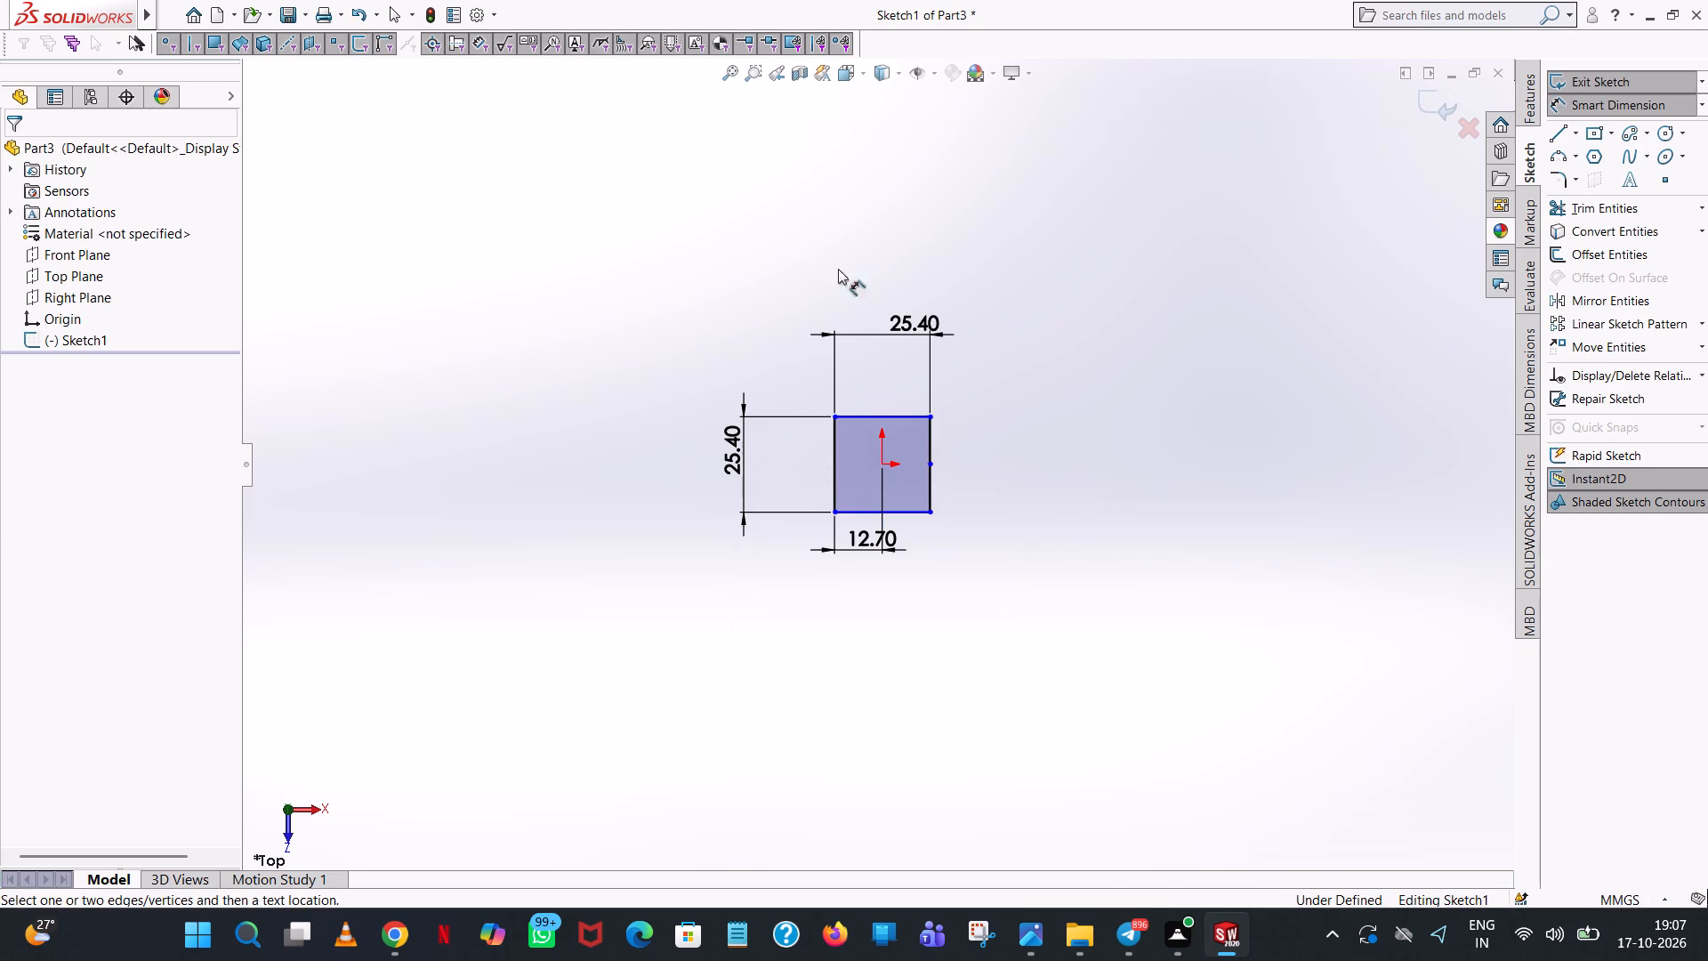
click(890, 415)
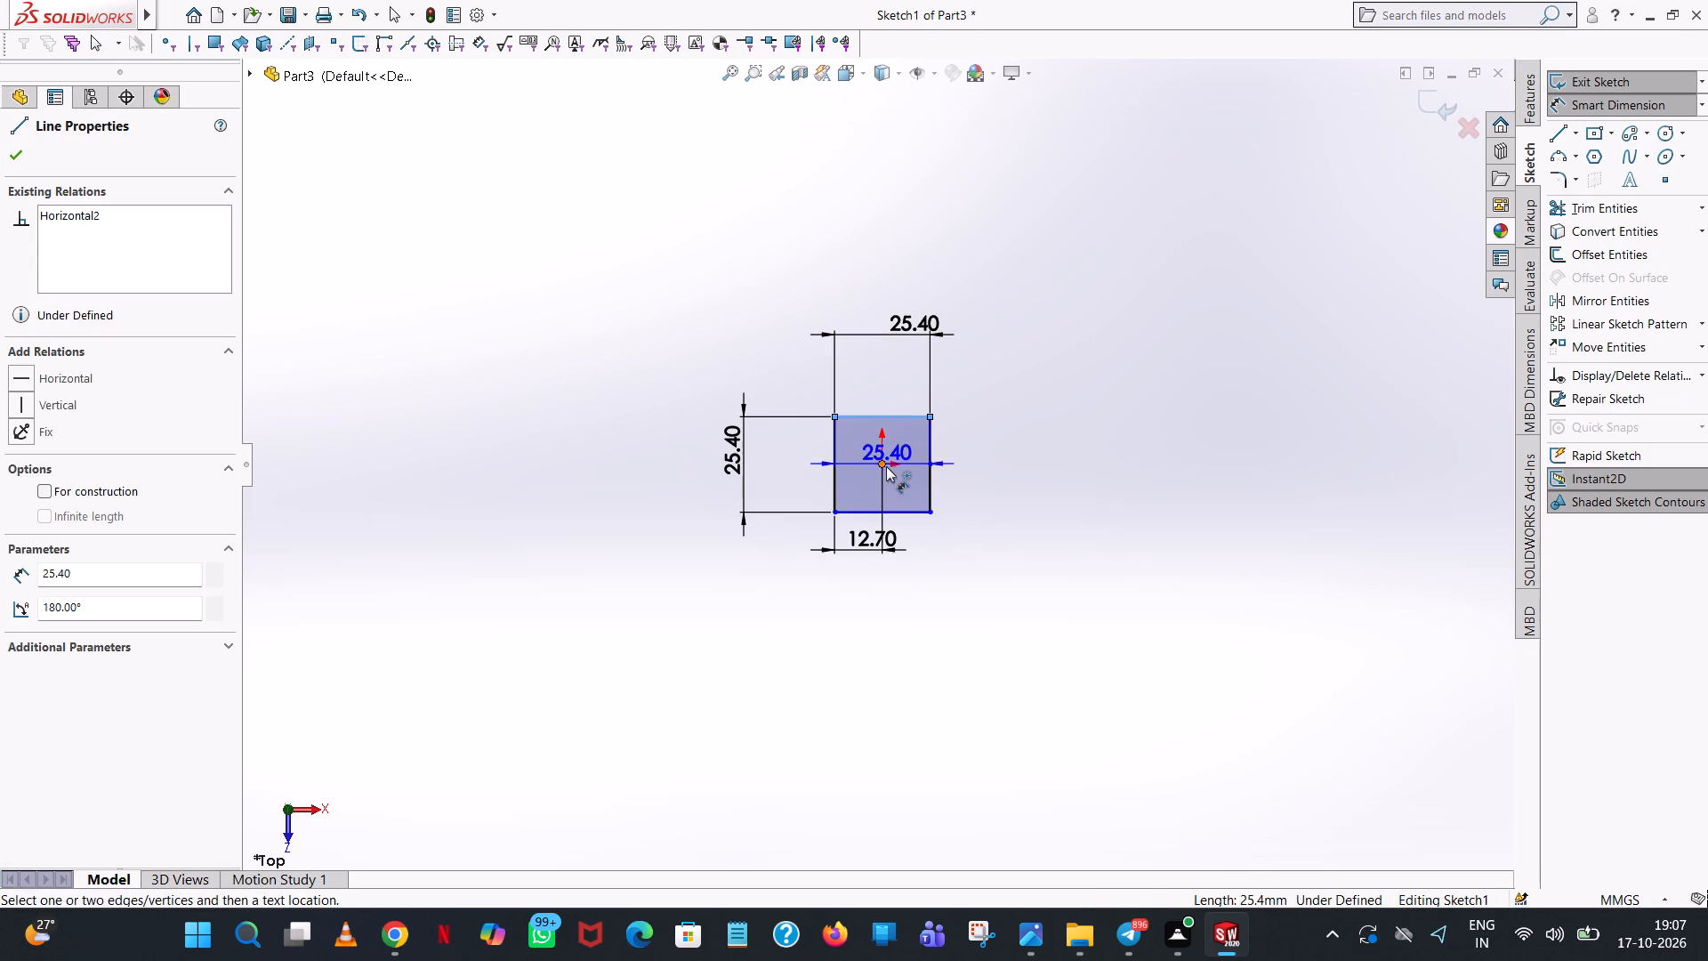
click(886, 466)
click(1010, 442)
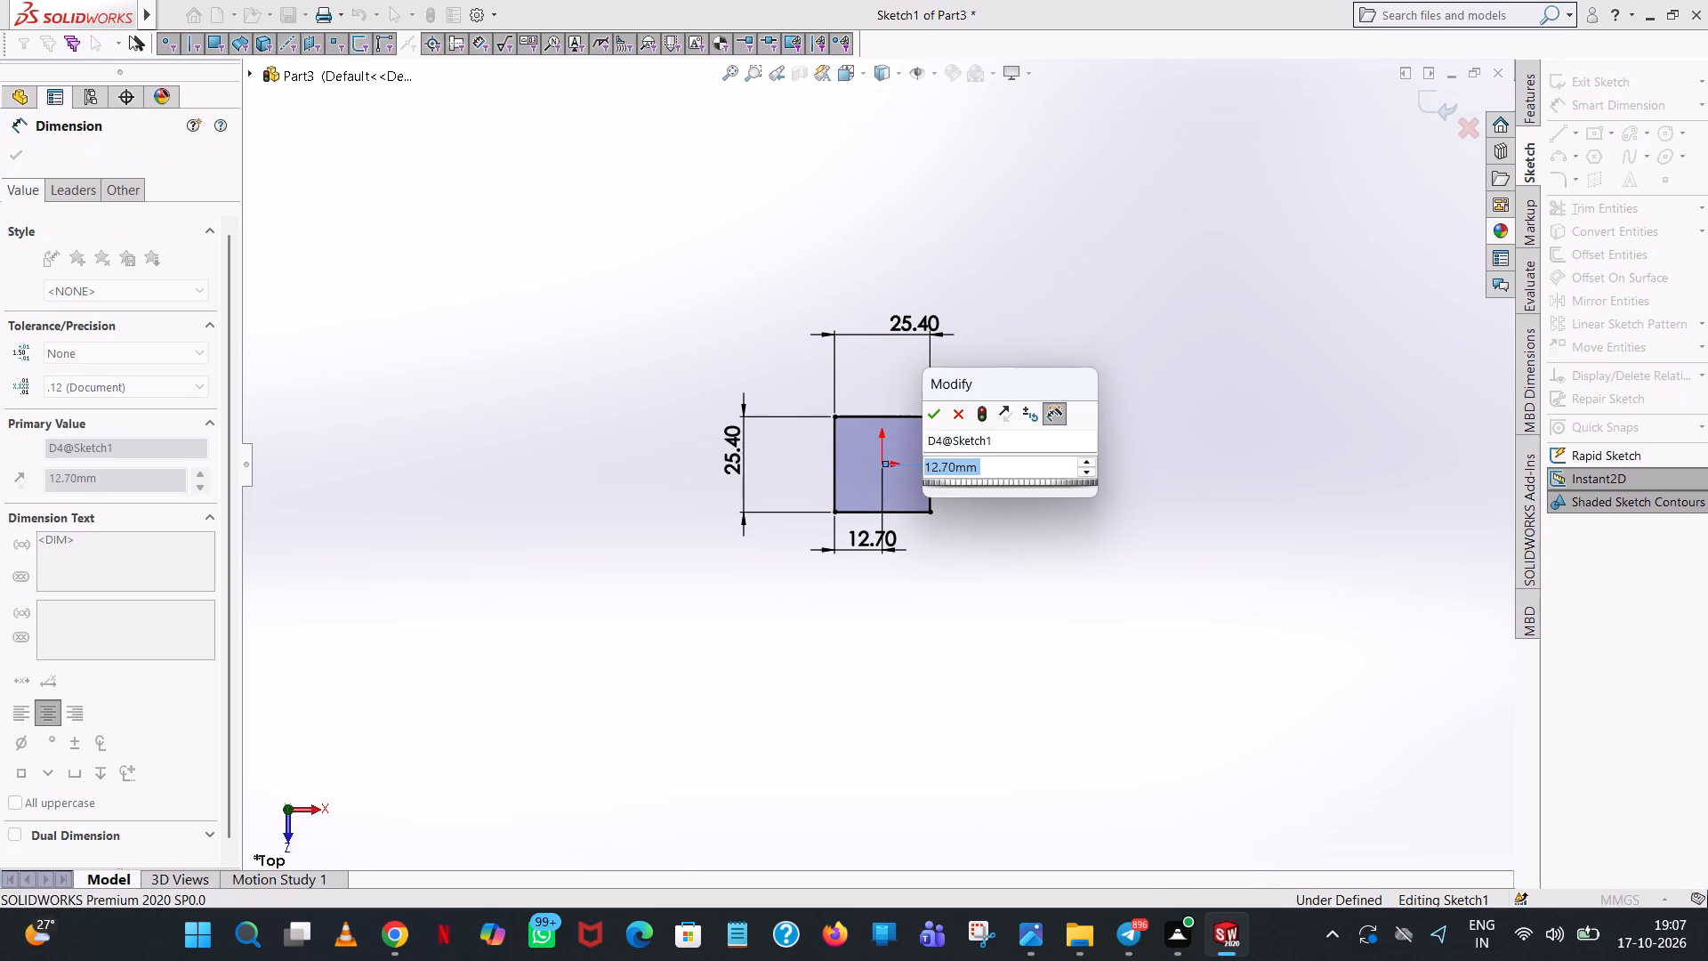
click(931, 415)
click(1166, 327)
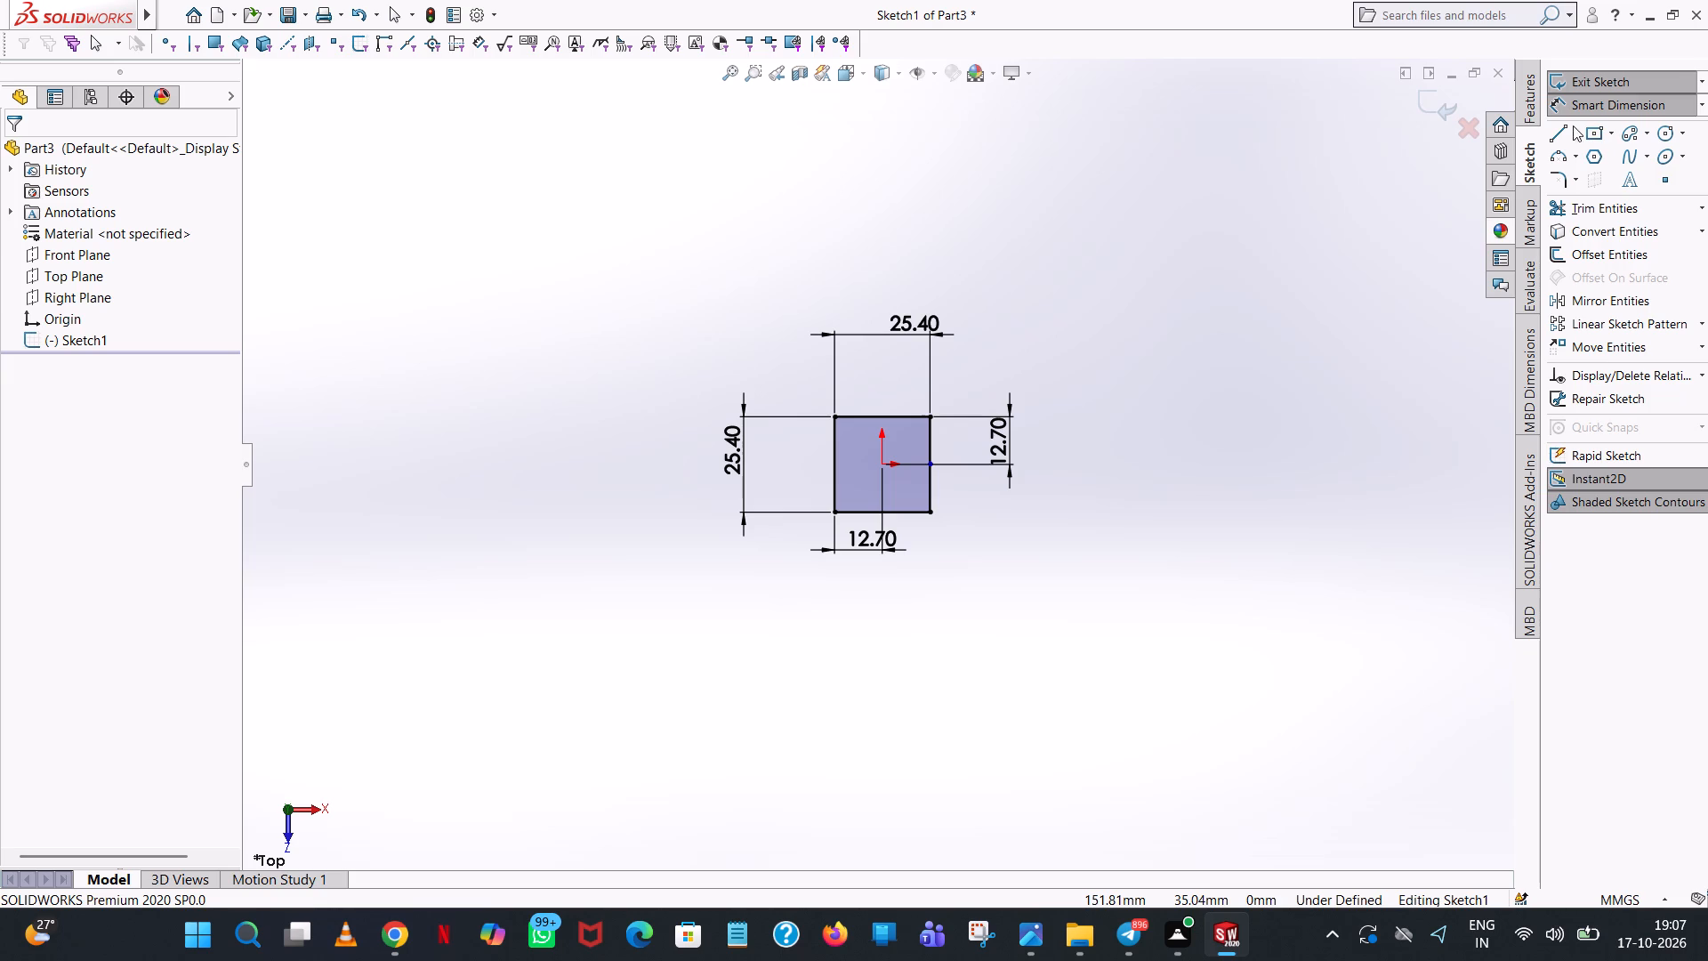
Extrude the square profile as a 15 mm blind boss from the sketch plane.
click(1527, 96)
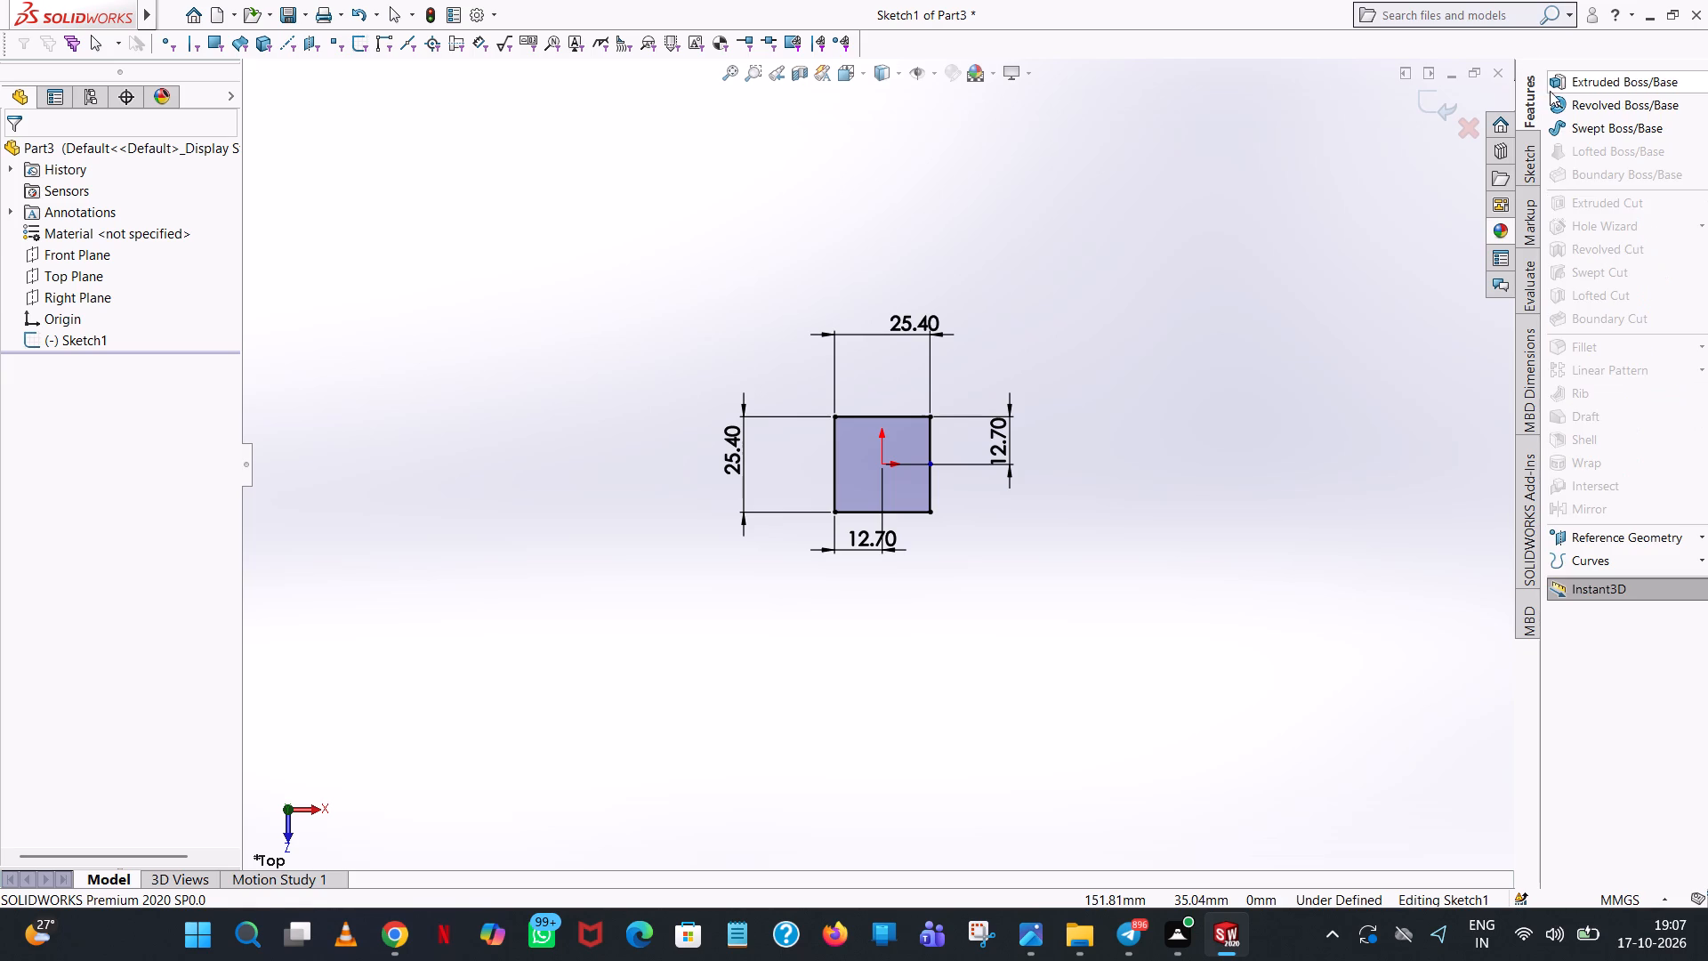
click(1550, 91)
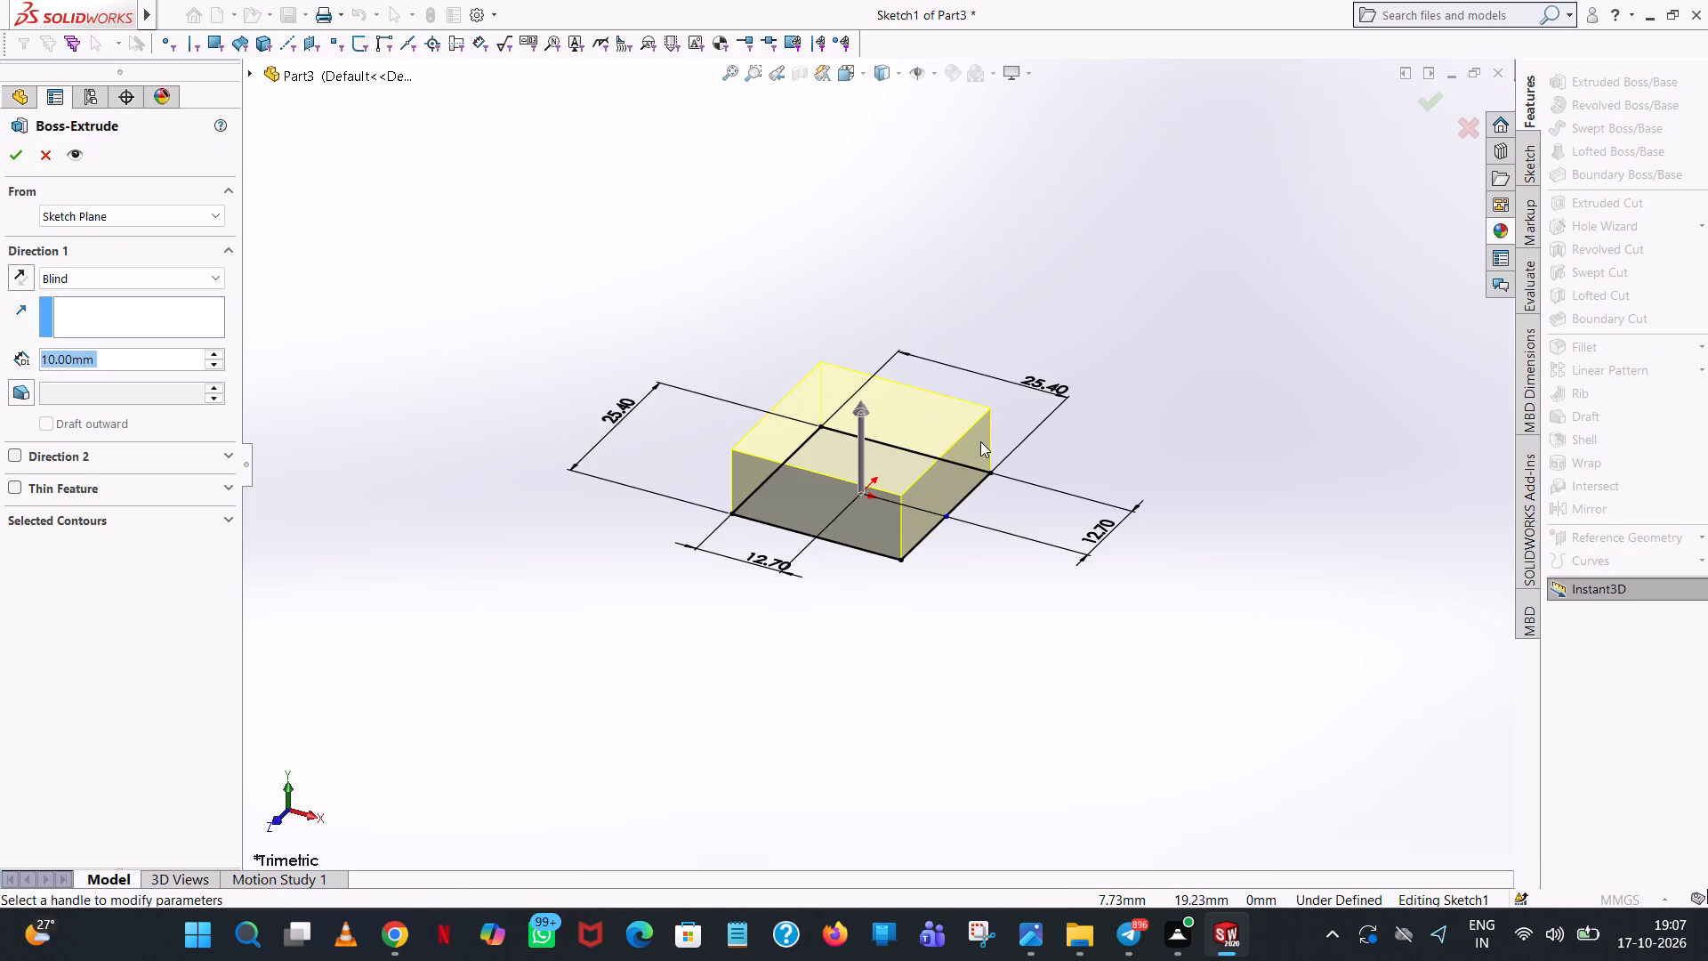
text(15)
key(Return)
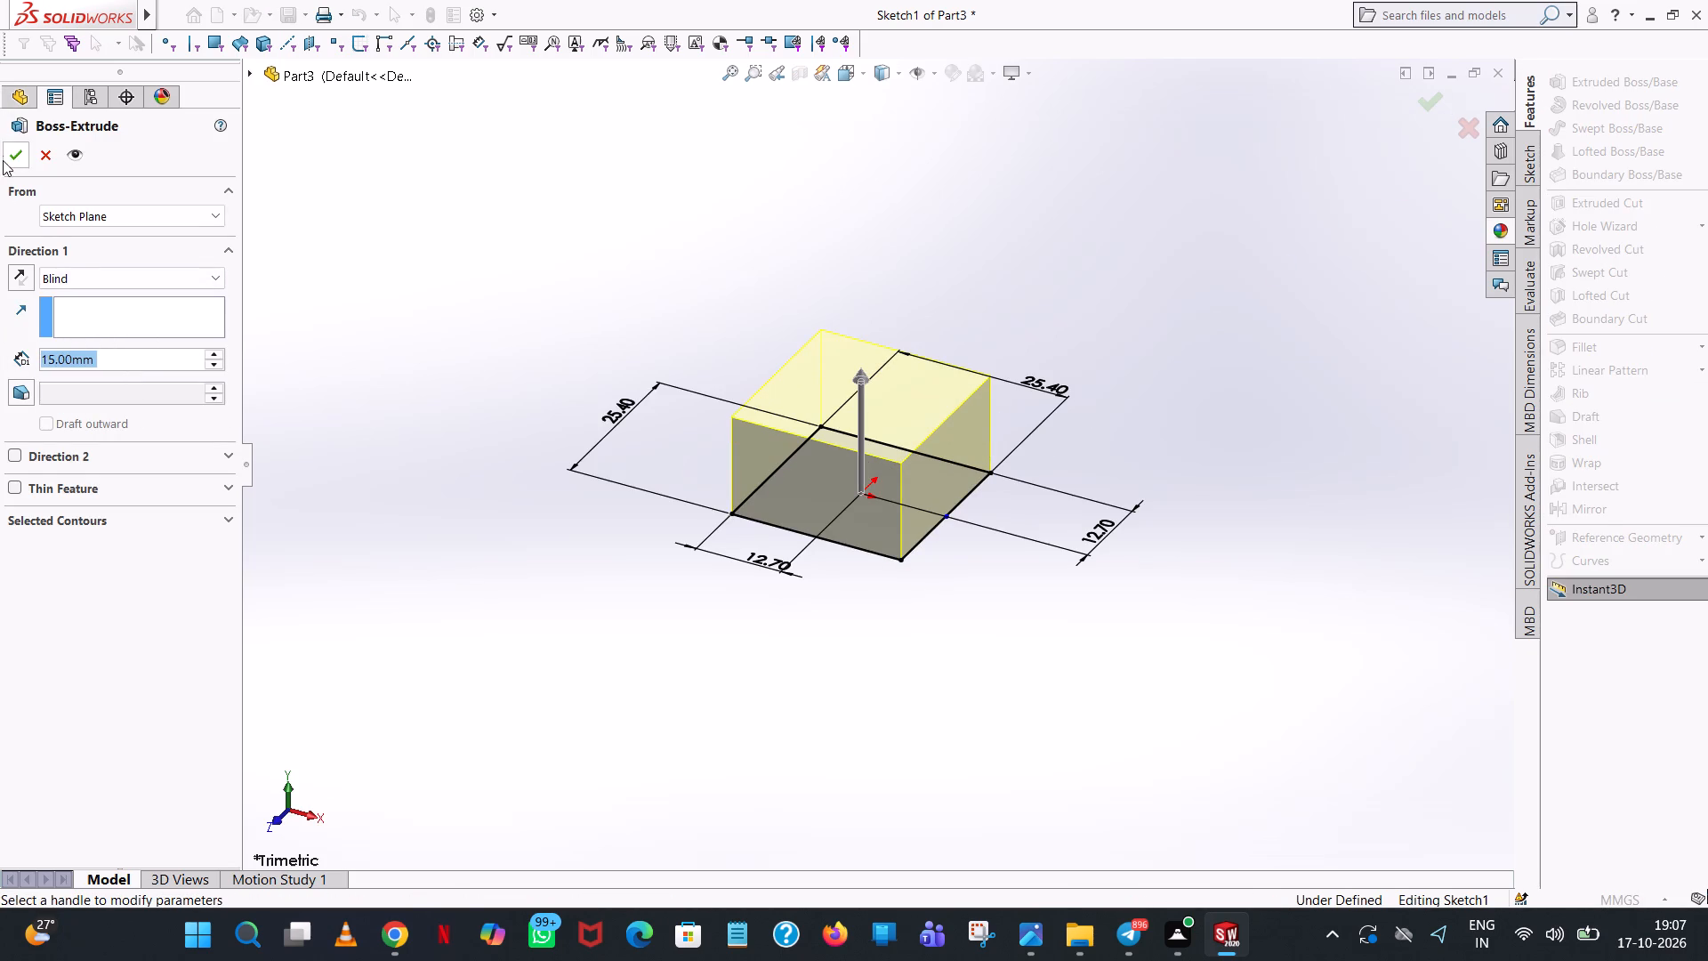
click(3, 156)
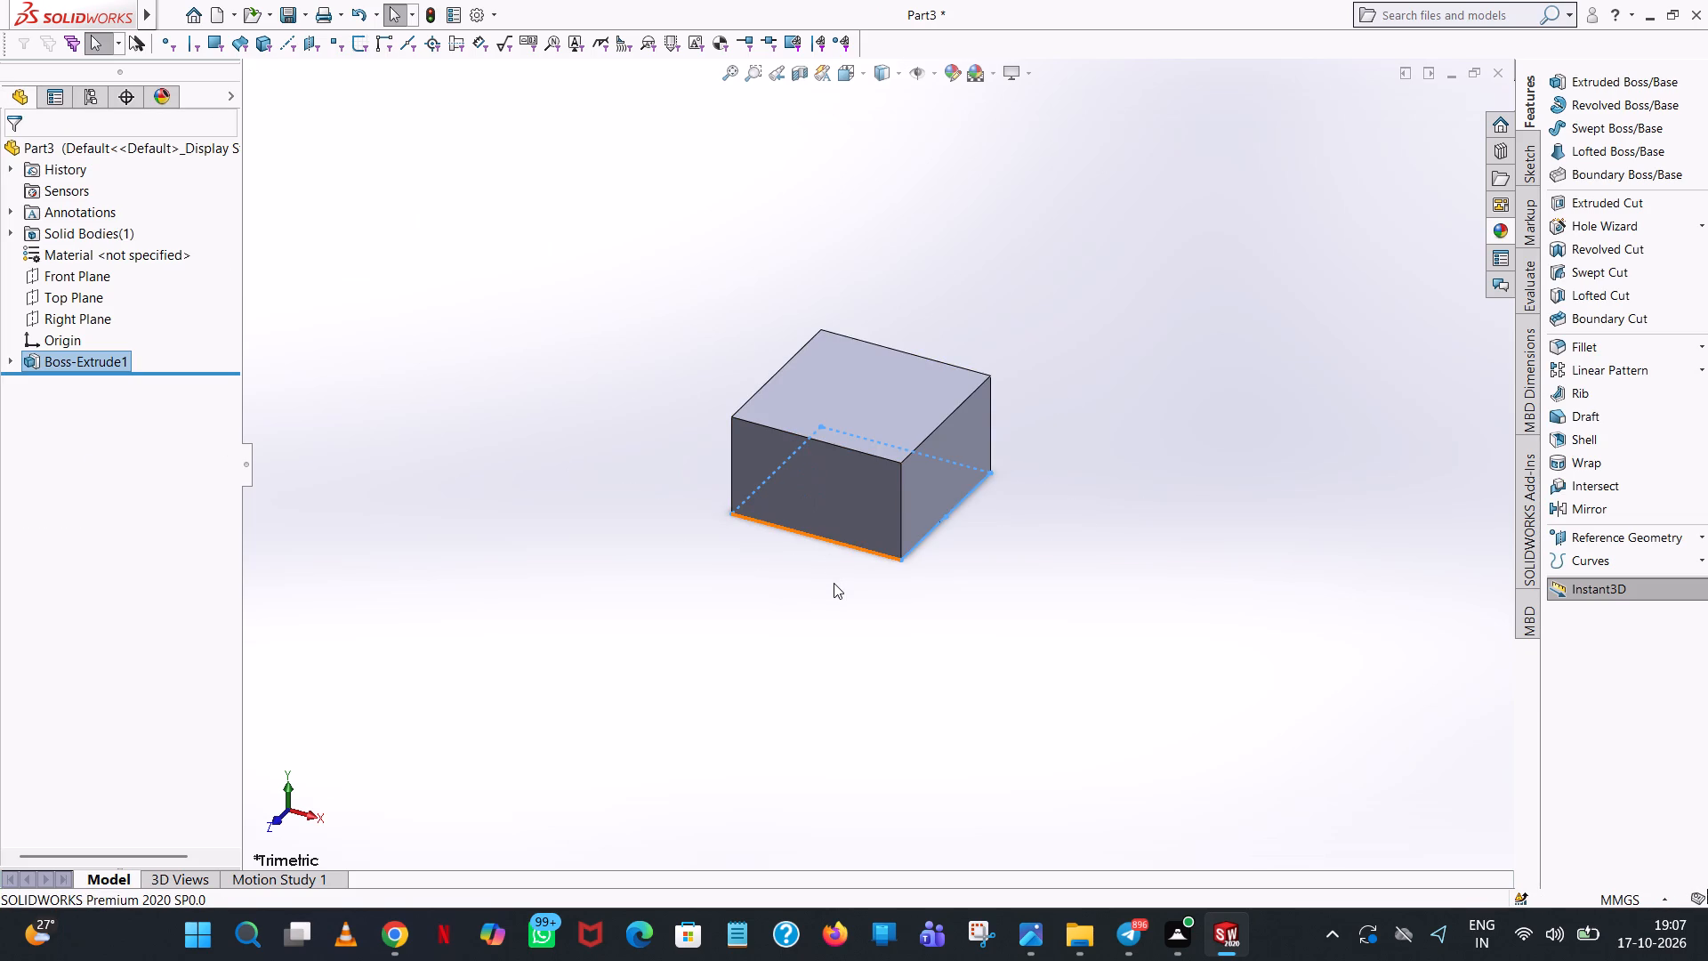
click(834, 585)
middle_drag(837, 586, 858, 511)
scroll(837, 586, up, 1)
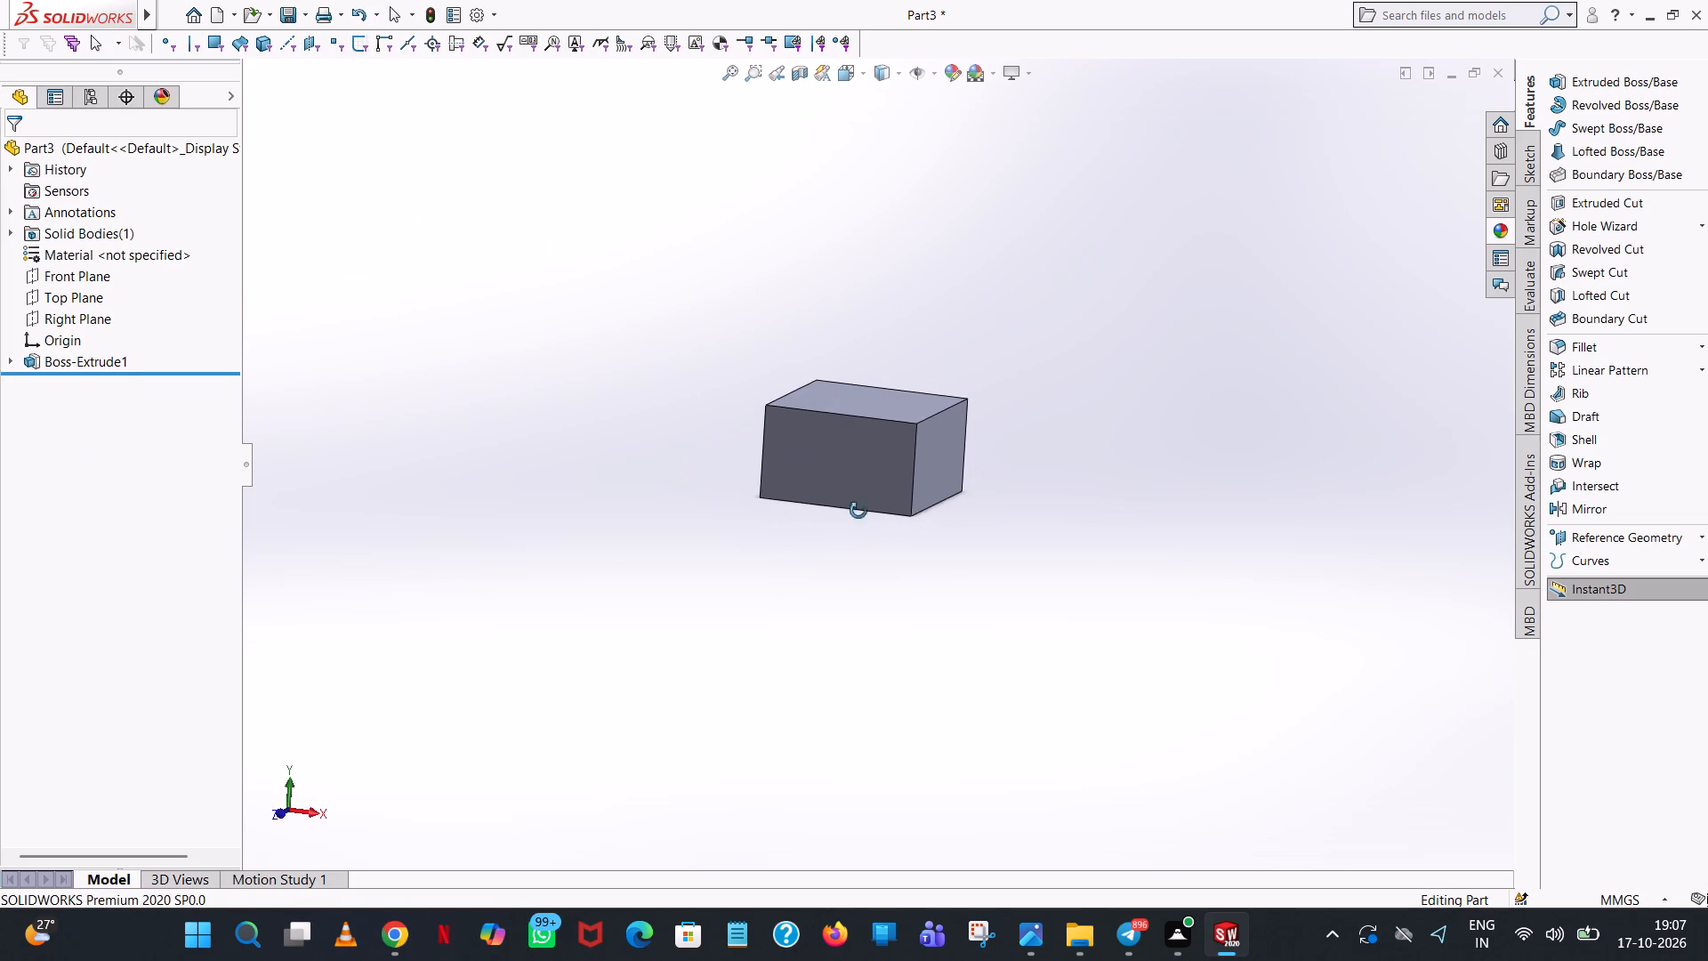
Chamfer the block's vertical corner edge between its front and right faces at 5 mm and 45 degrees.
middle_drag(858, 511, 866, 740)
scroll(866, 740, down, 2)
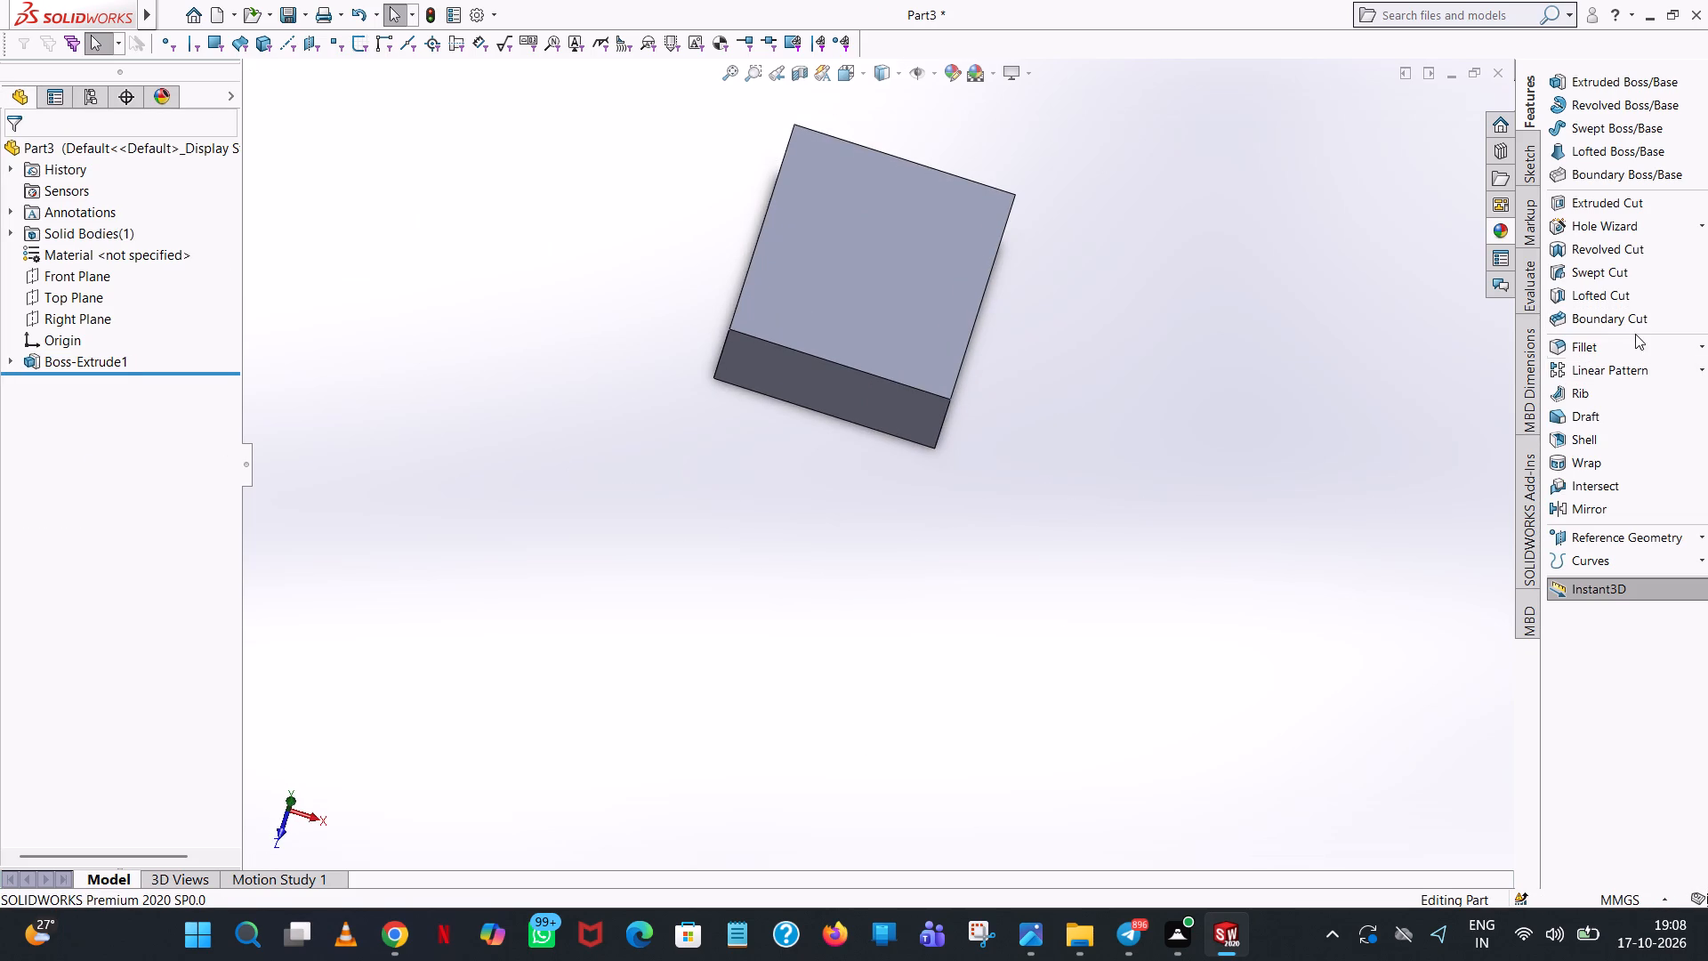
click(1702, 343)
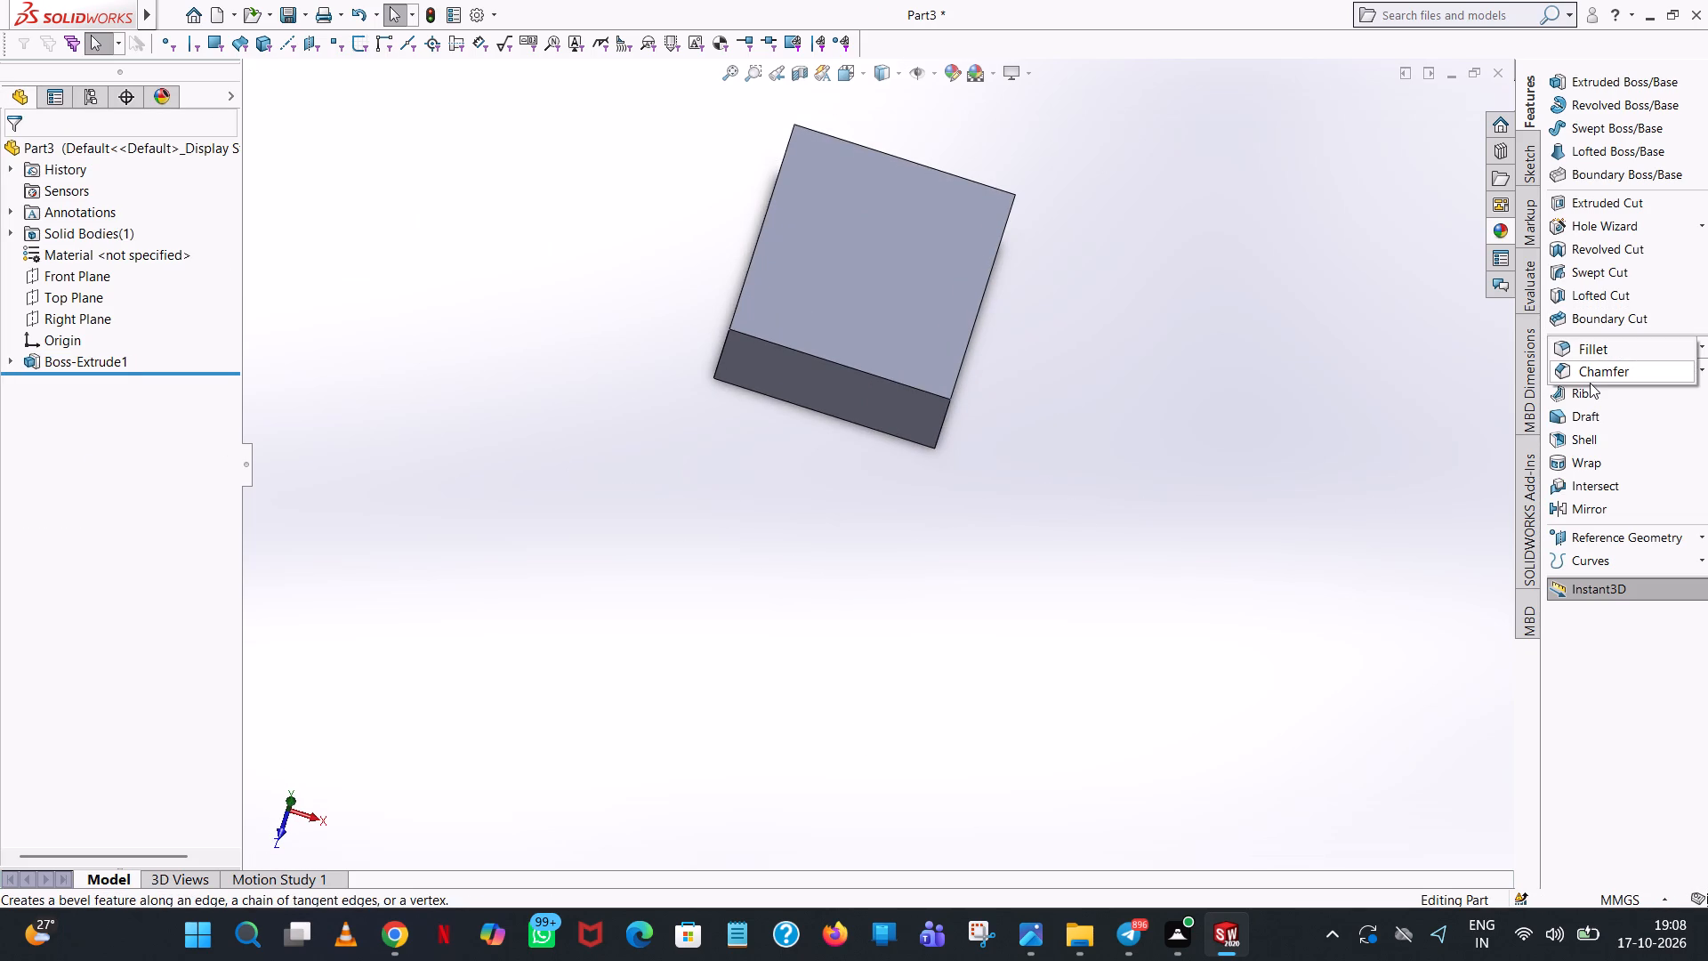
click(1590, 383)
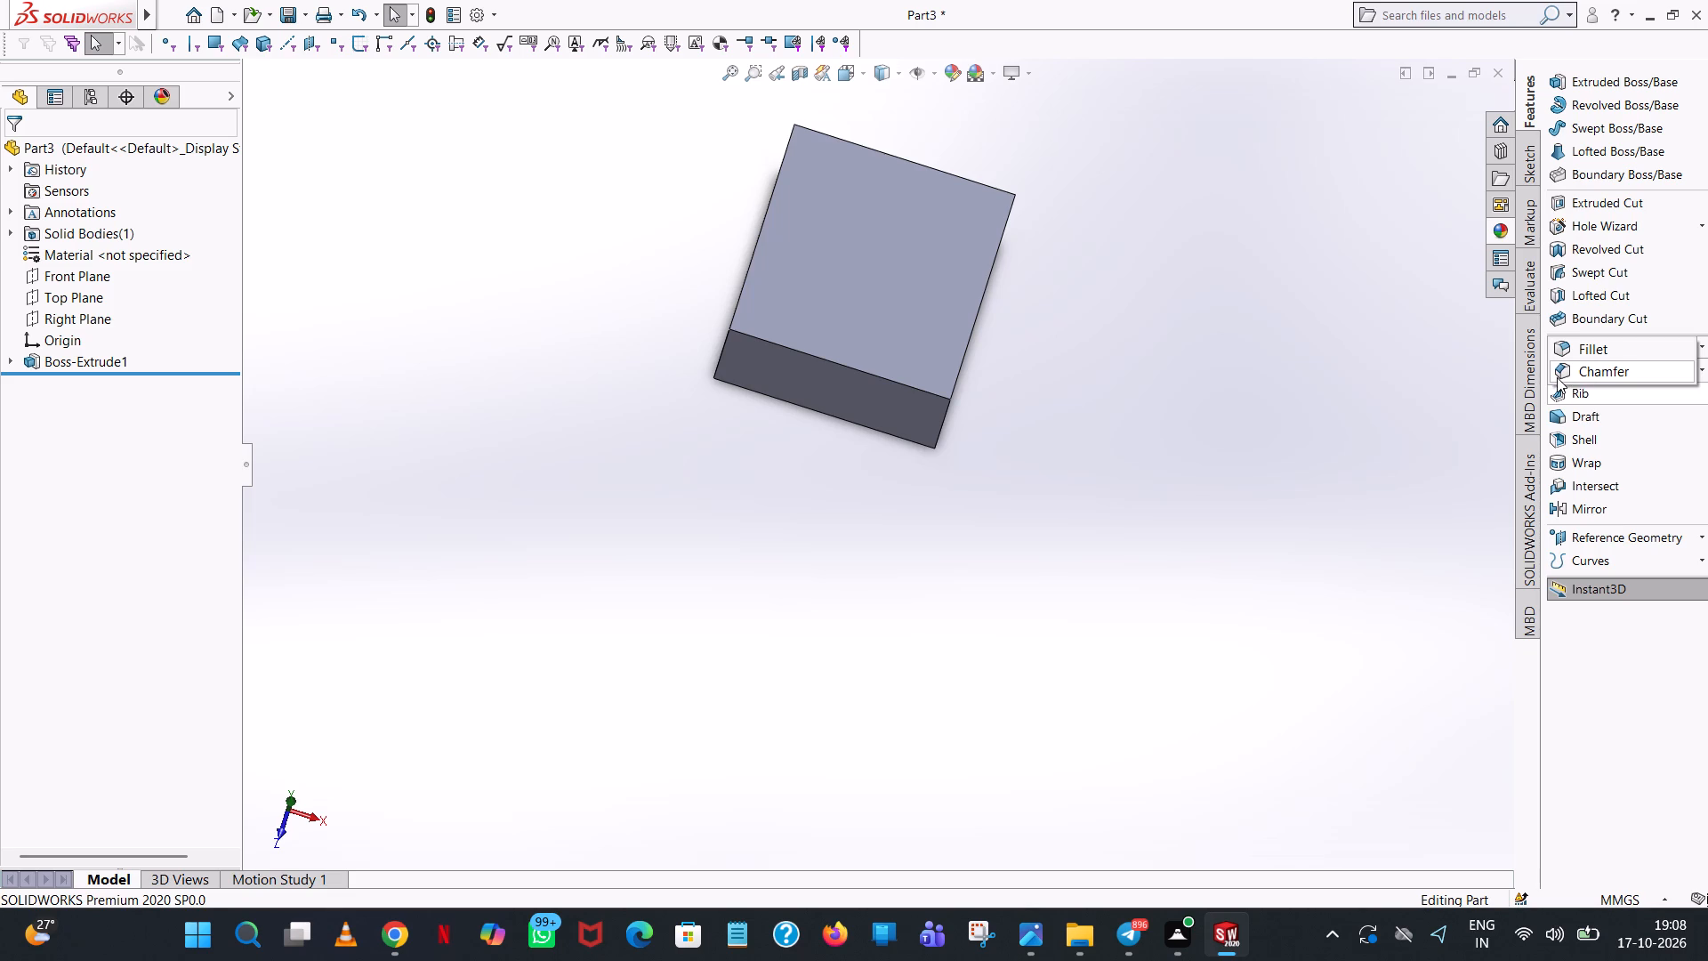
click(1572, 375)
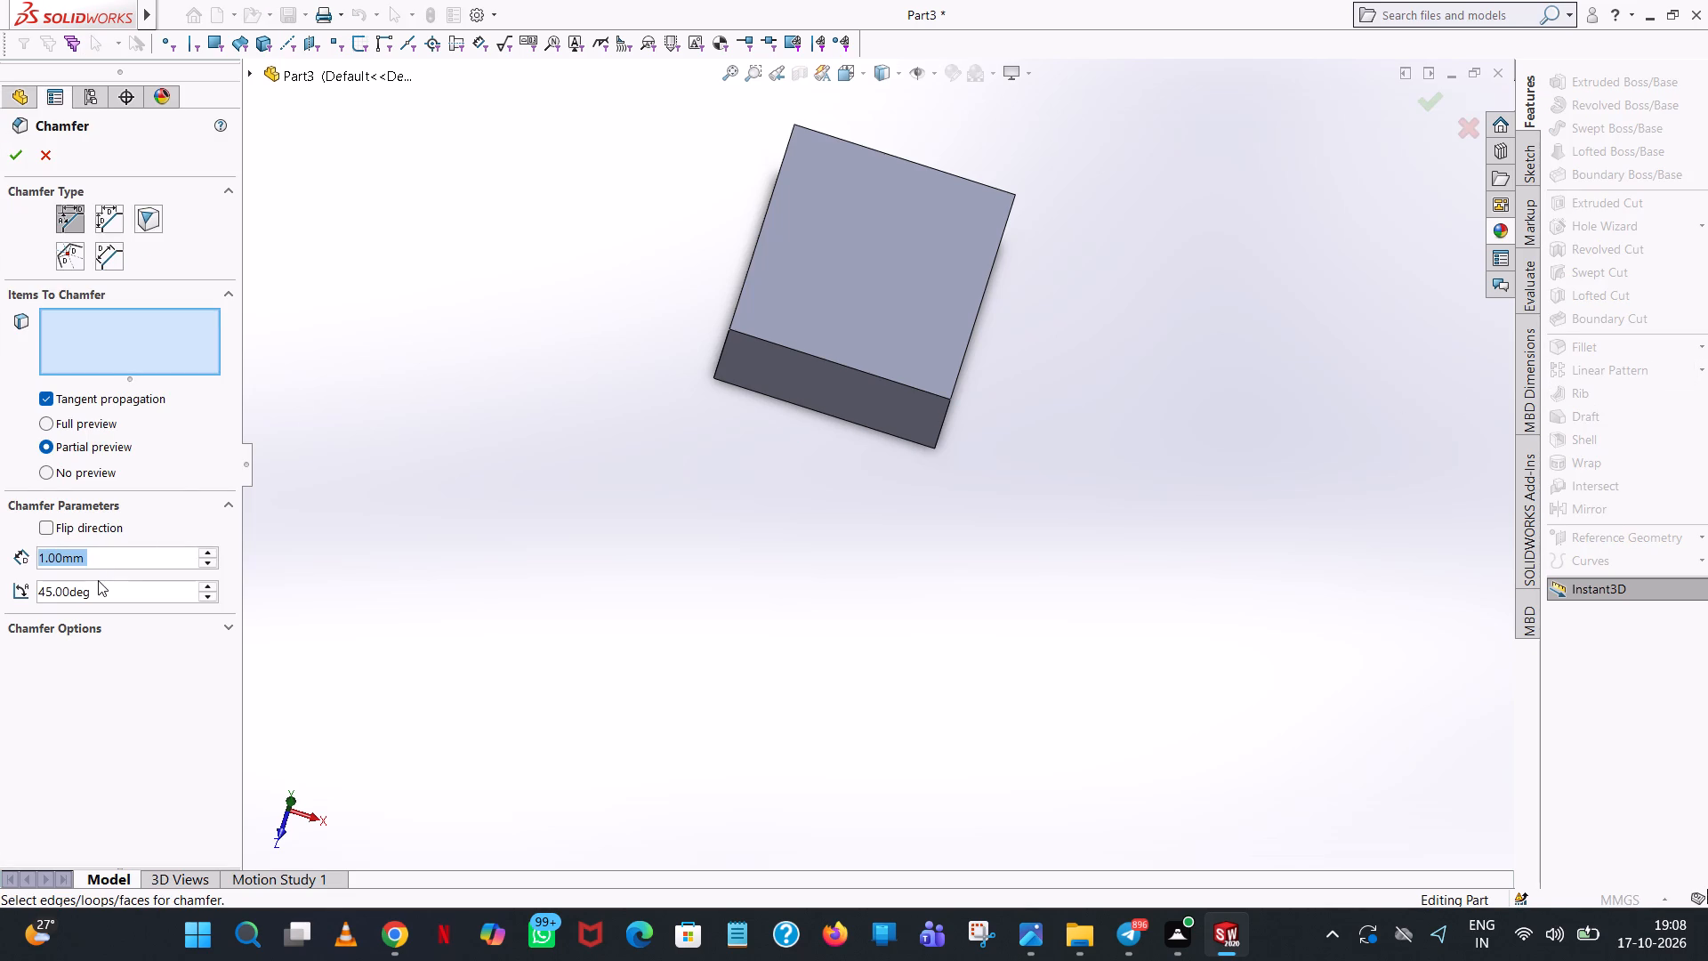
key(5)
click(303, 432)
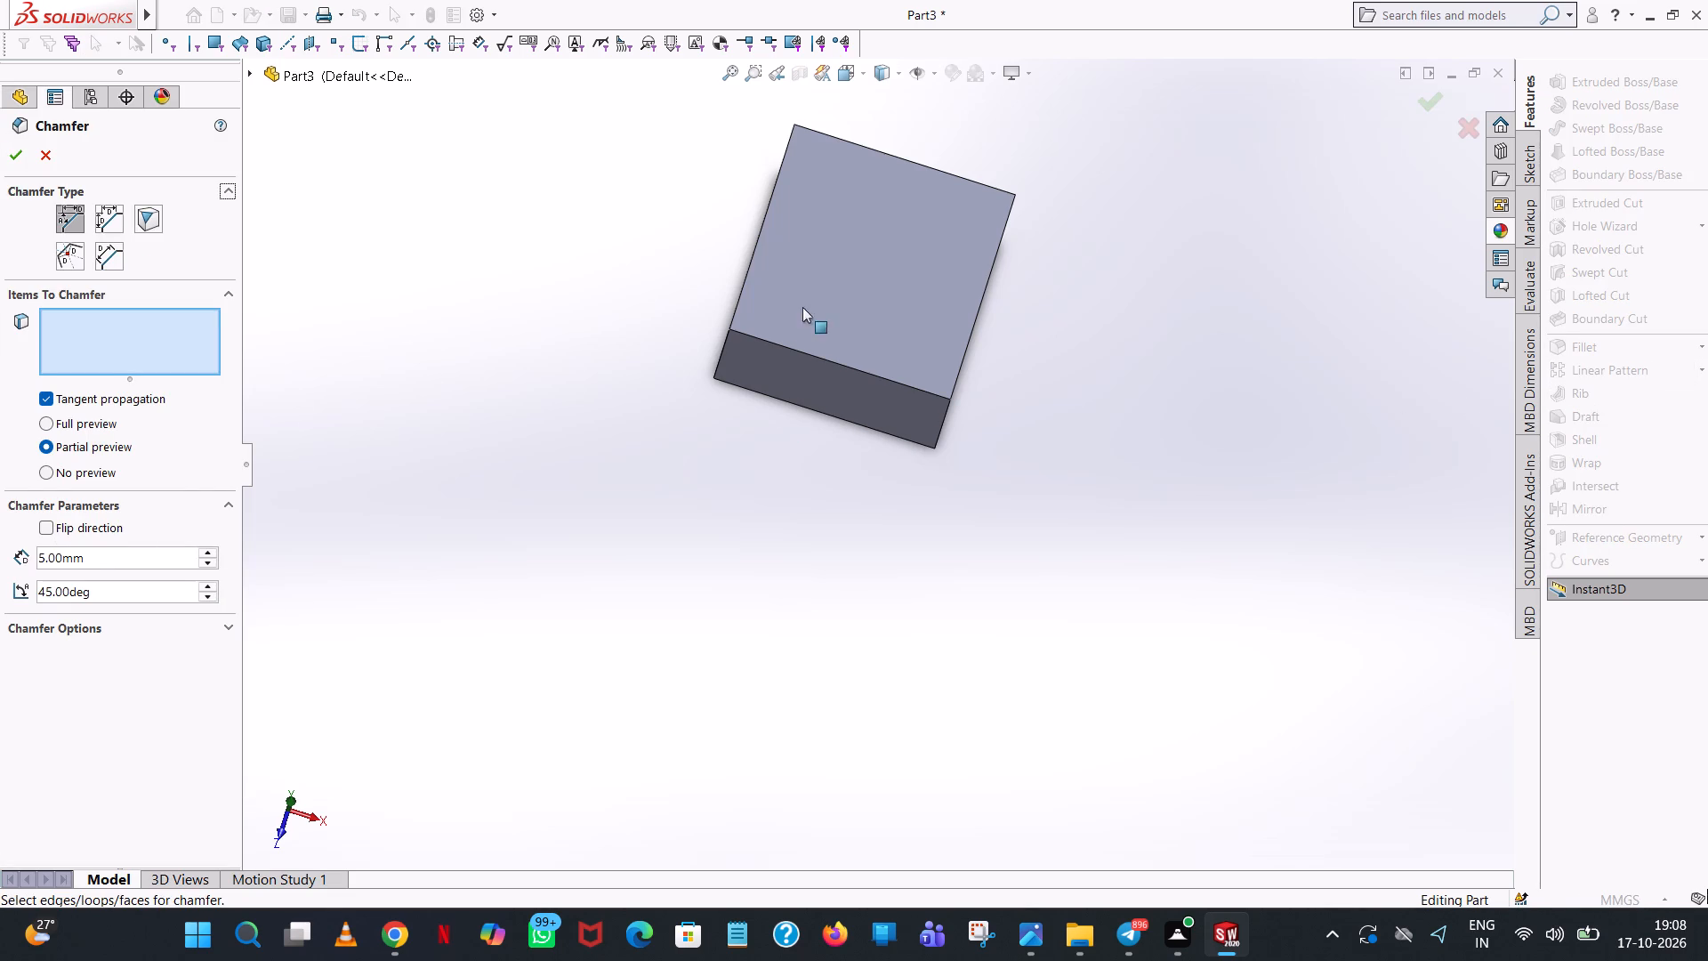
middle_drag(946, 394, 922, 337)
click(928, 380)
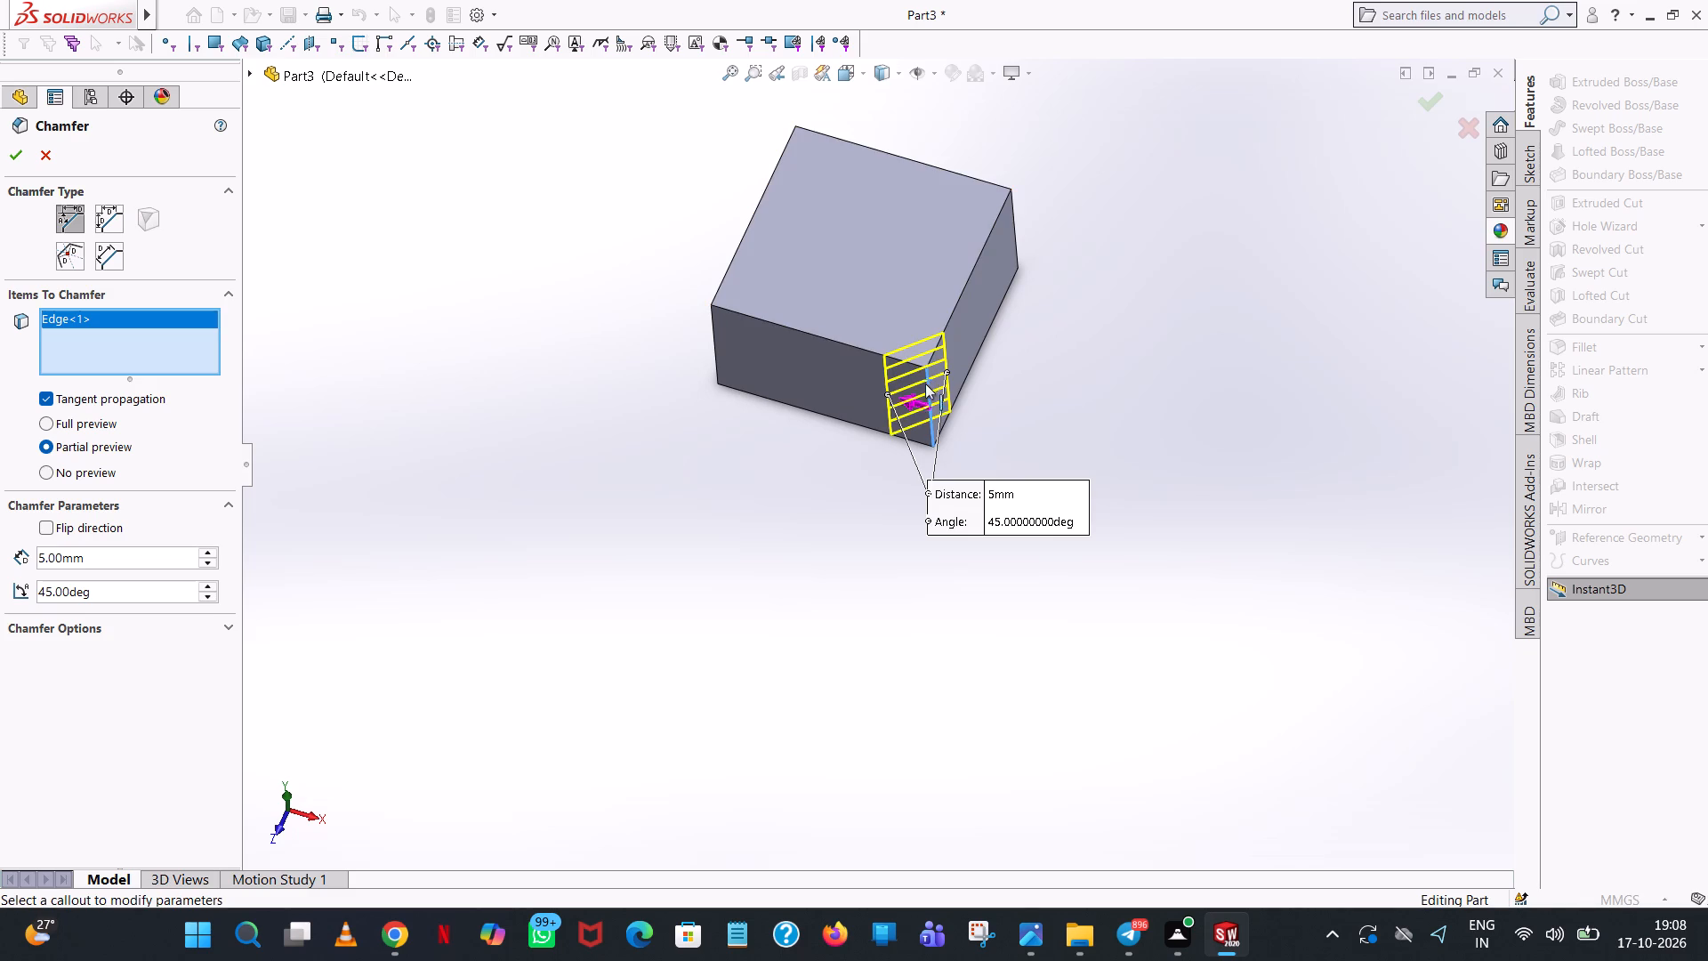
click(16, 149)
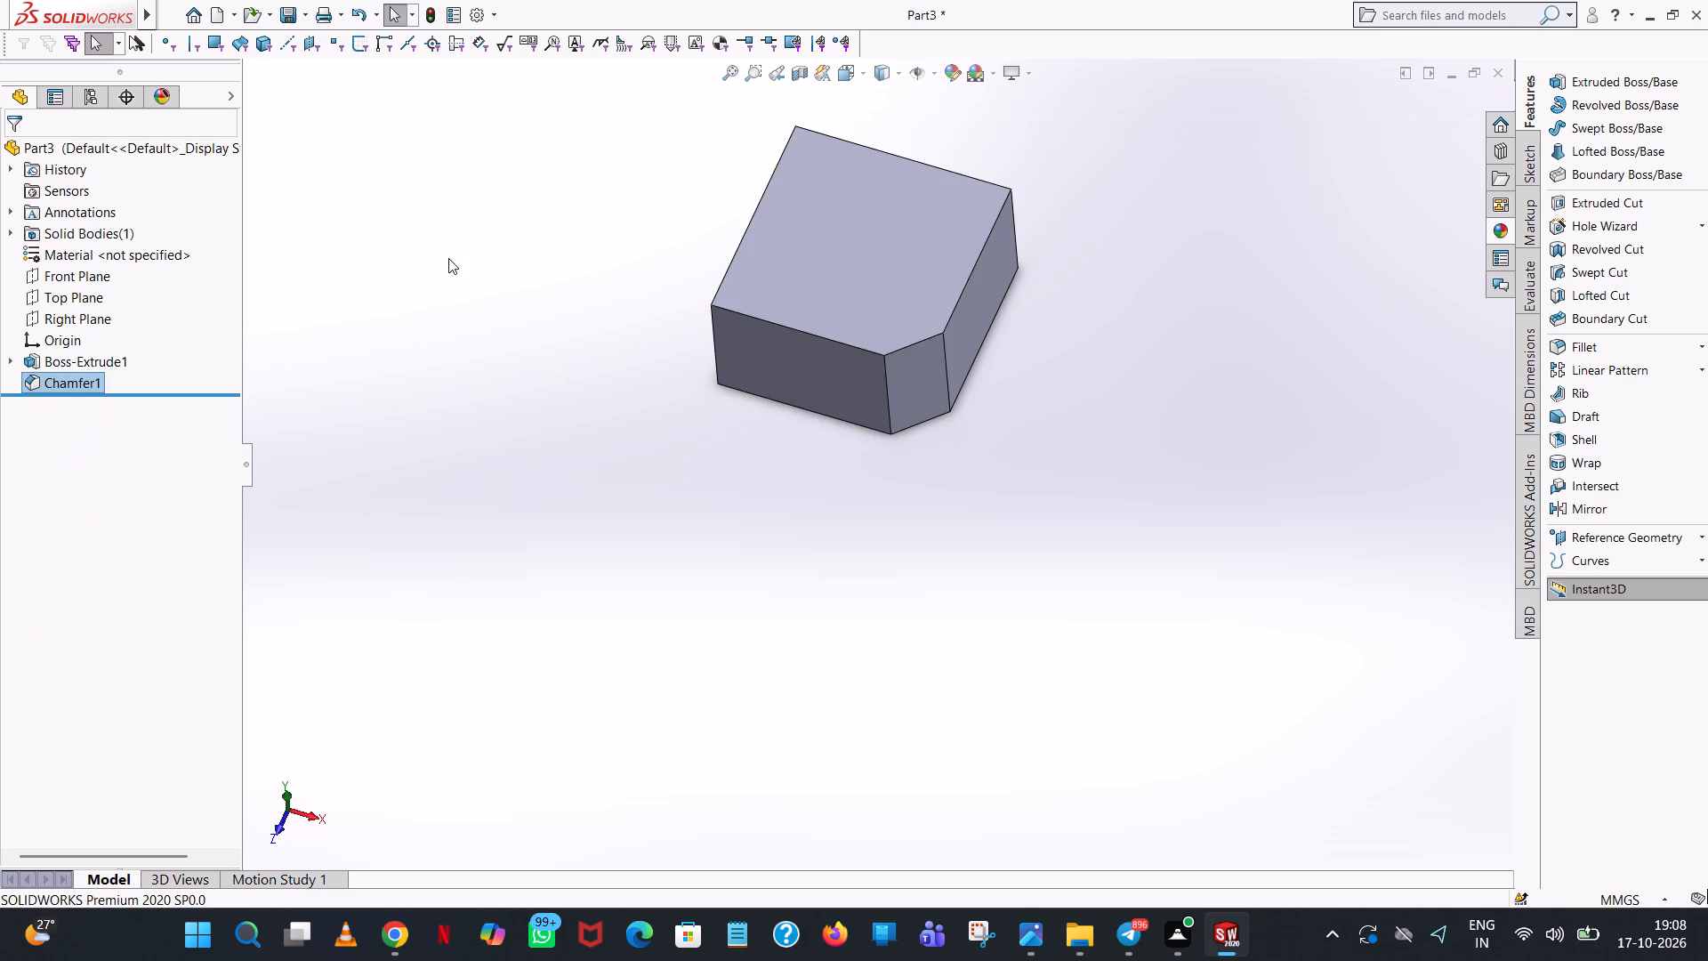
Chamfer the 15 mm corner edge between the block's right and back faces at 5 mm and 45 degrees.
middle_drag(454, 271, 486, 447)
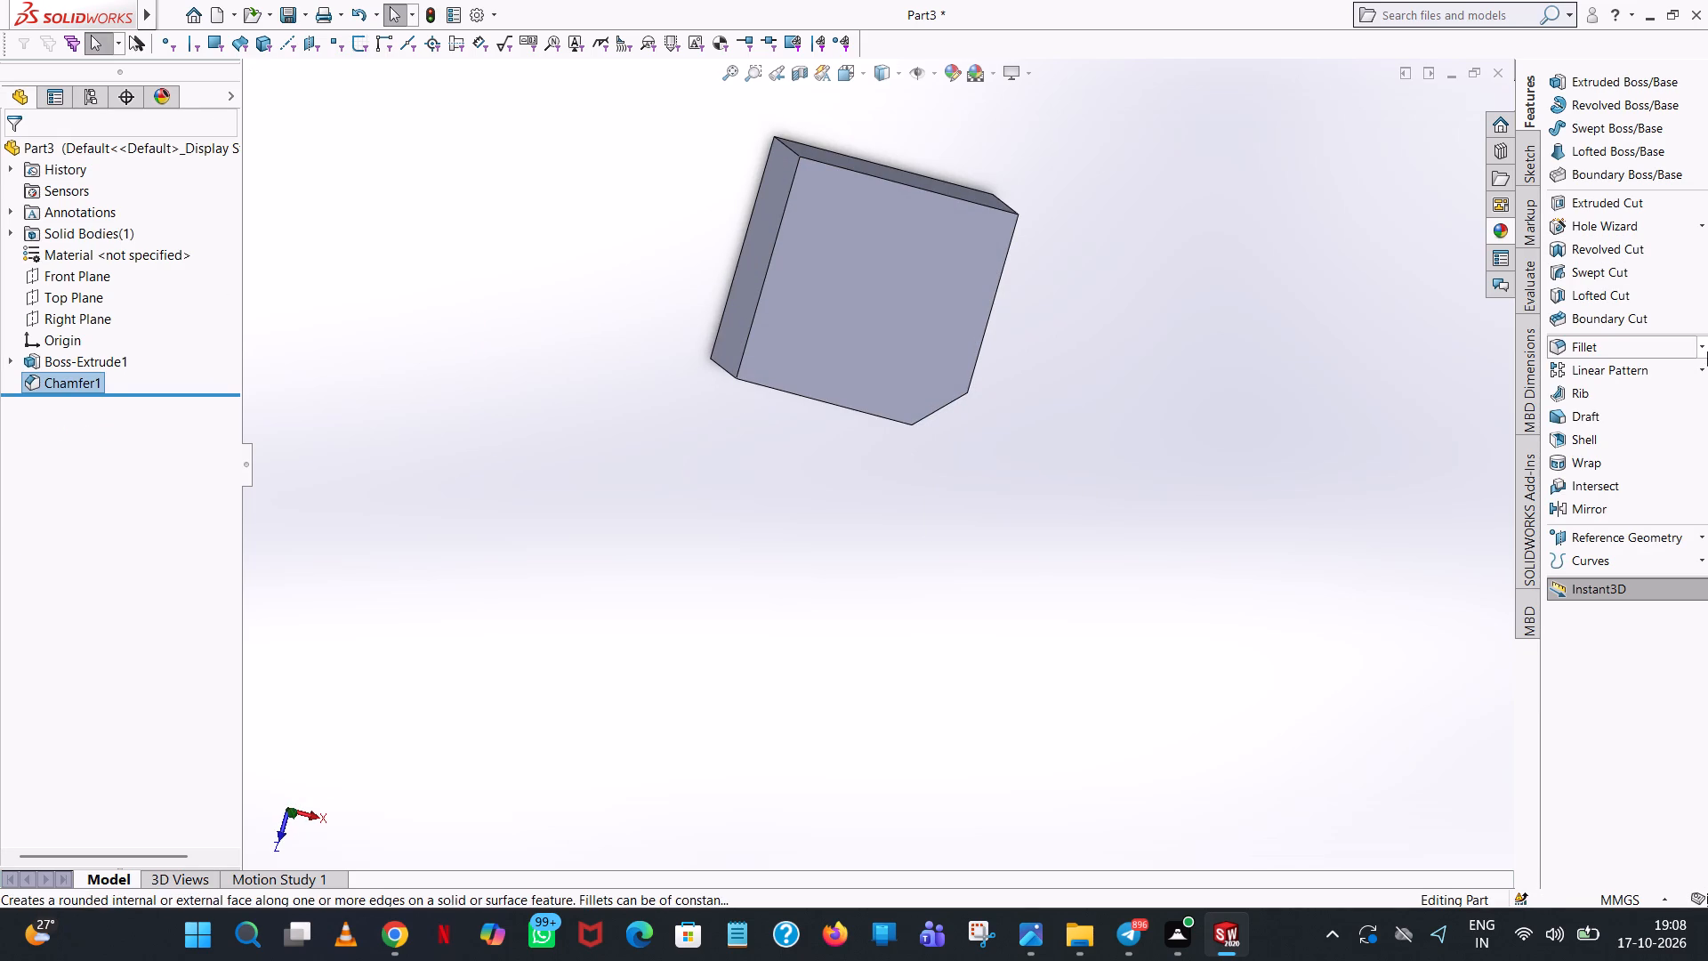
click(1703, 347)
click(1588, 373)
middle_drag(1188, 264, 1114, 387)
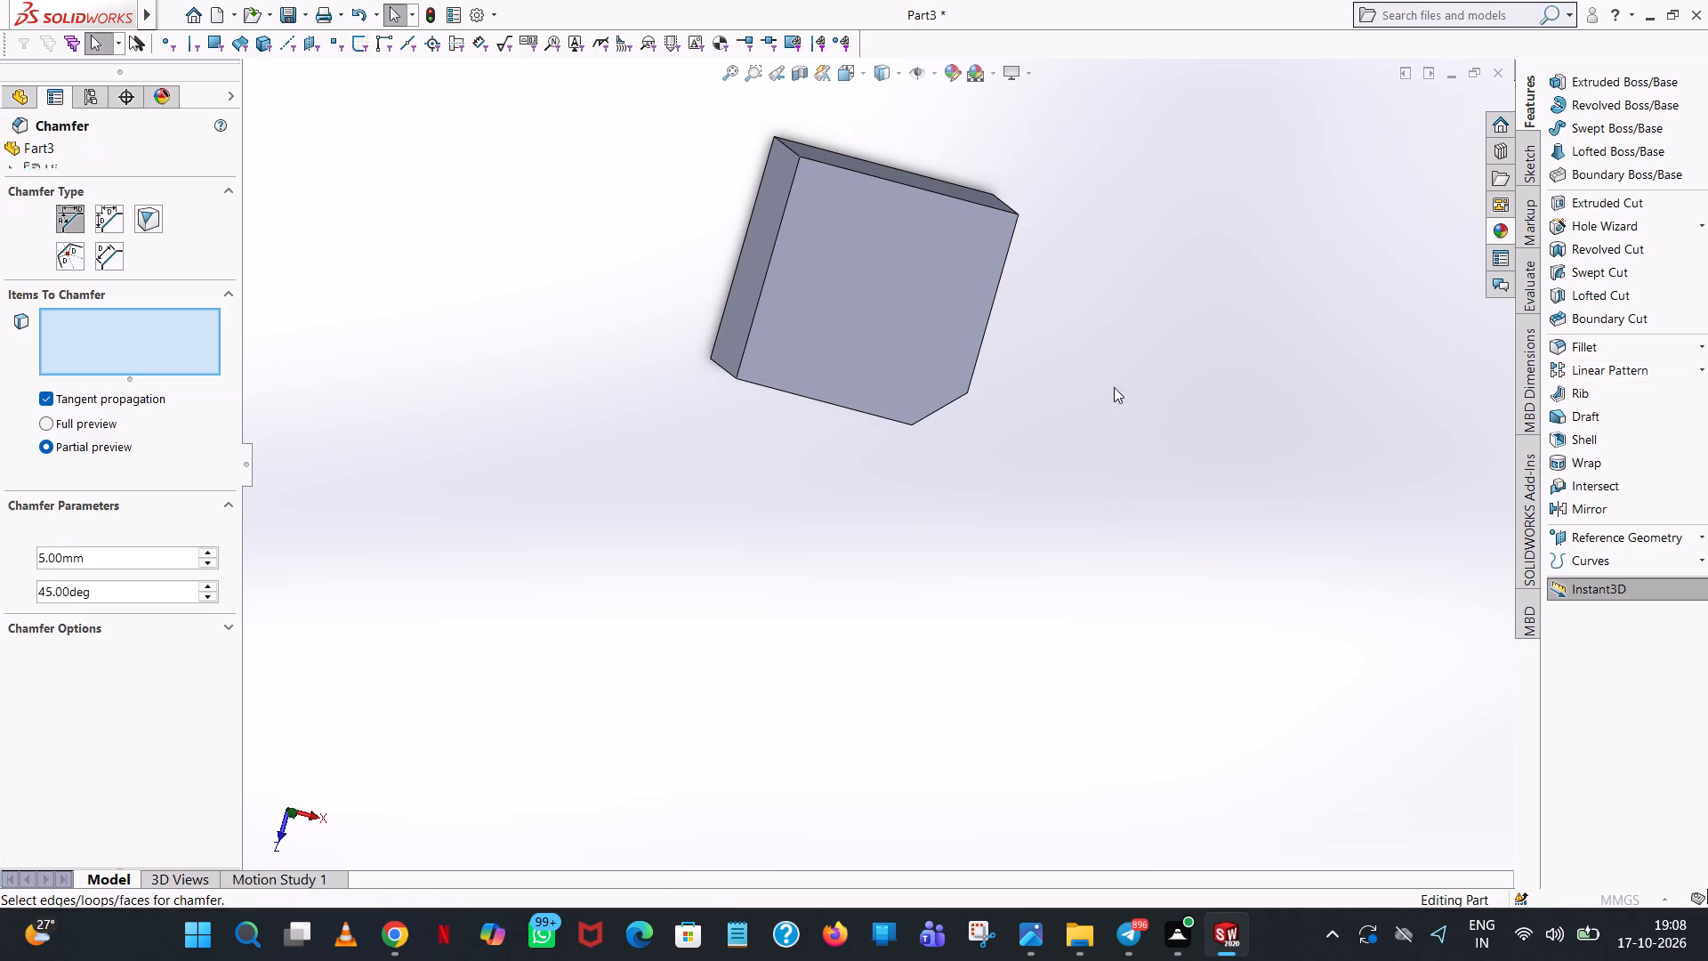
middle_drag(1114, 387, 1106, 400)
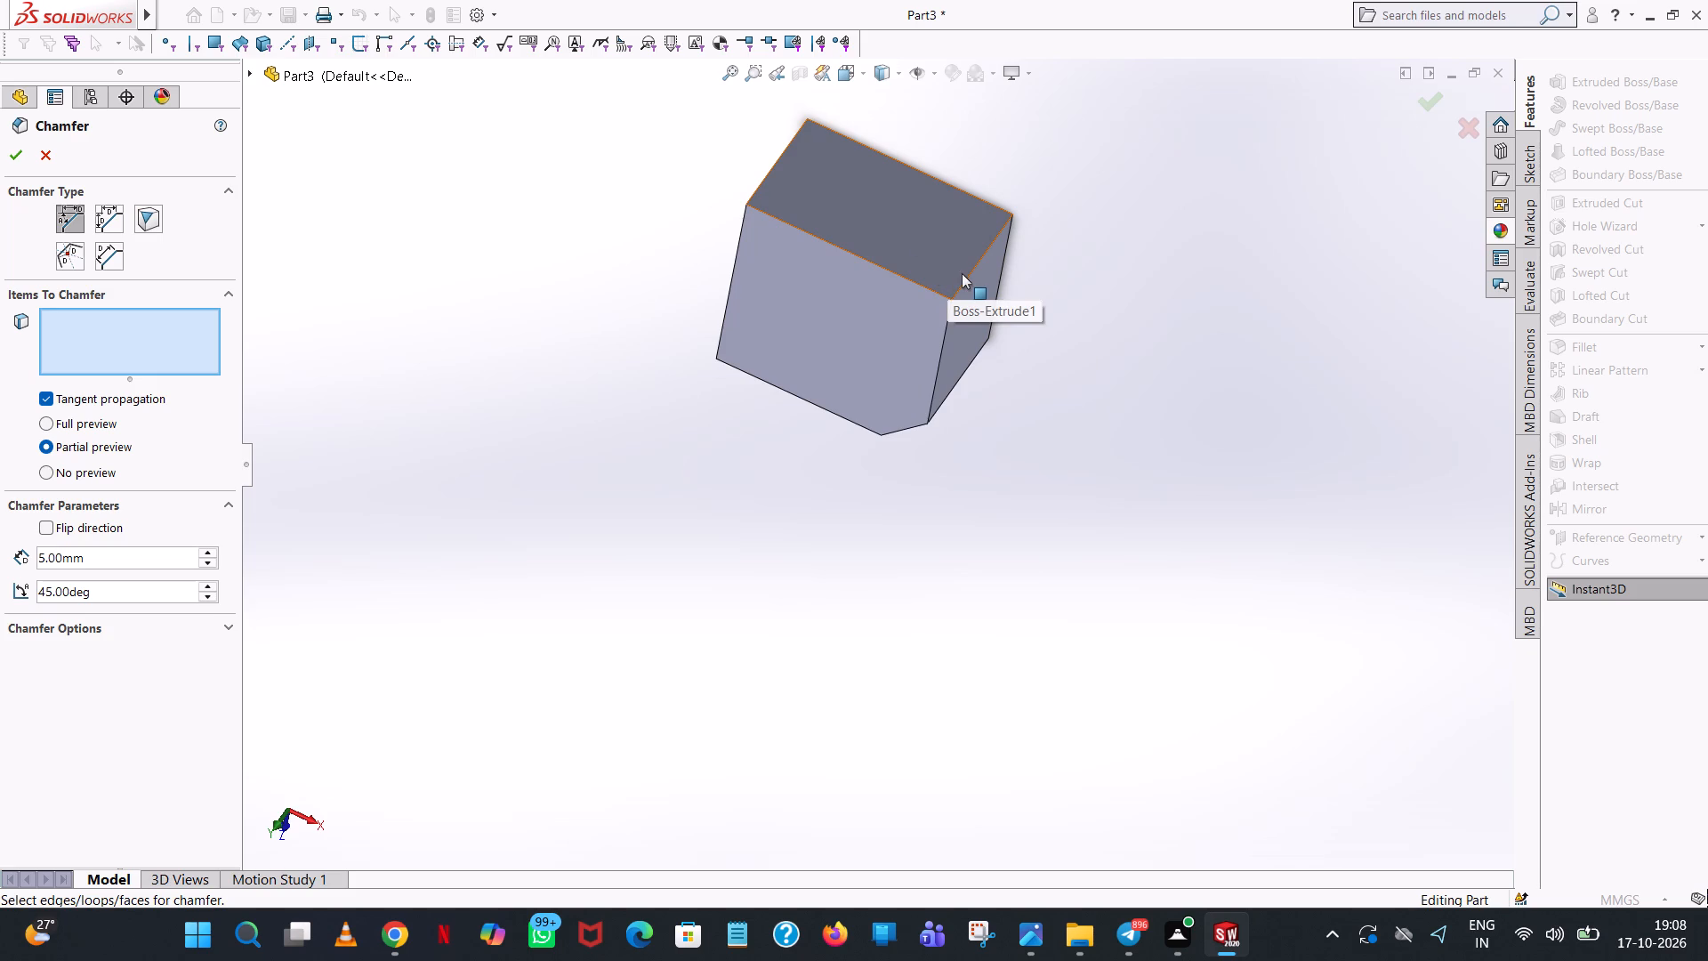
click(968, 277)
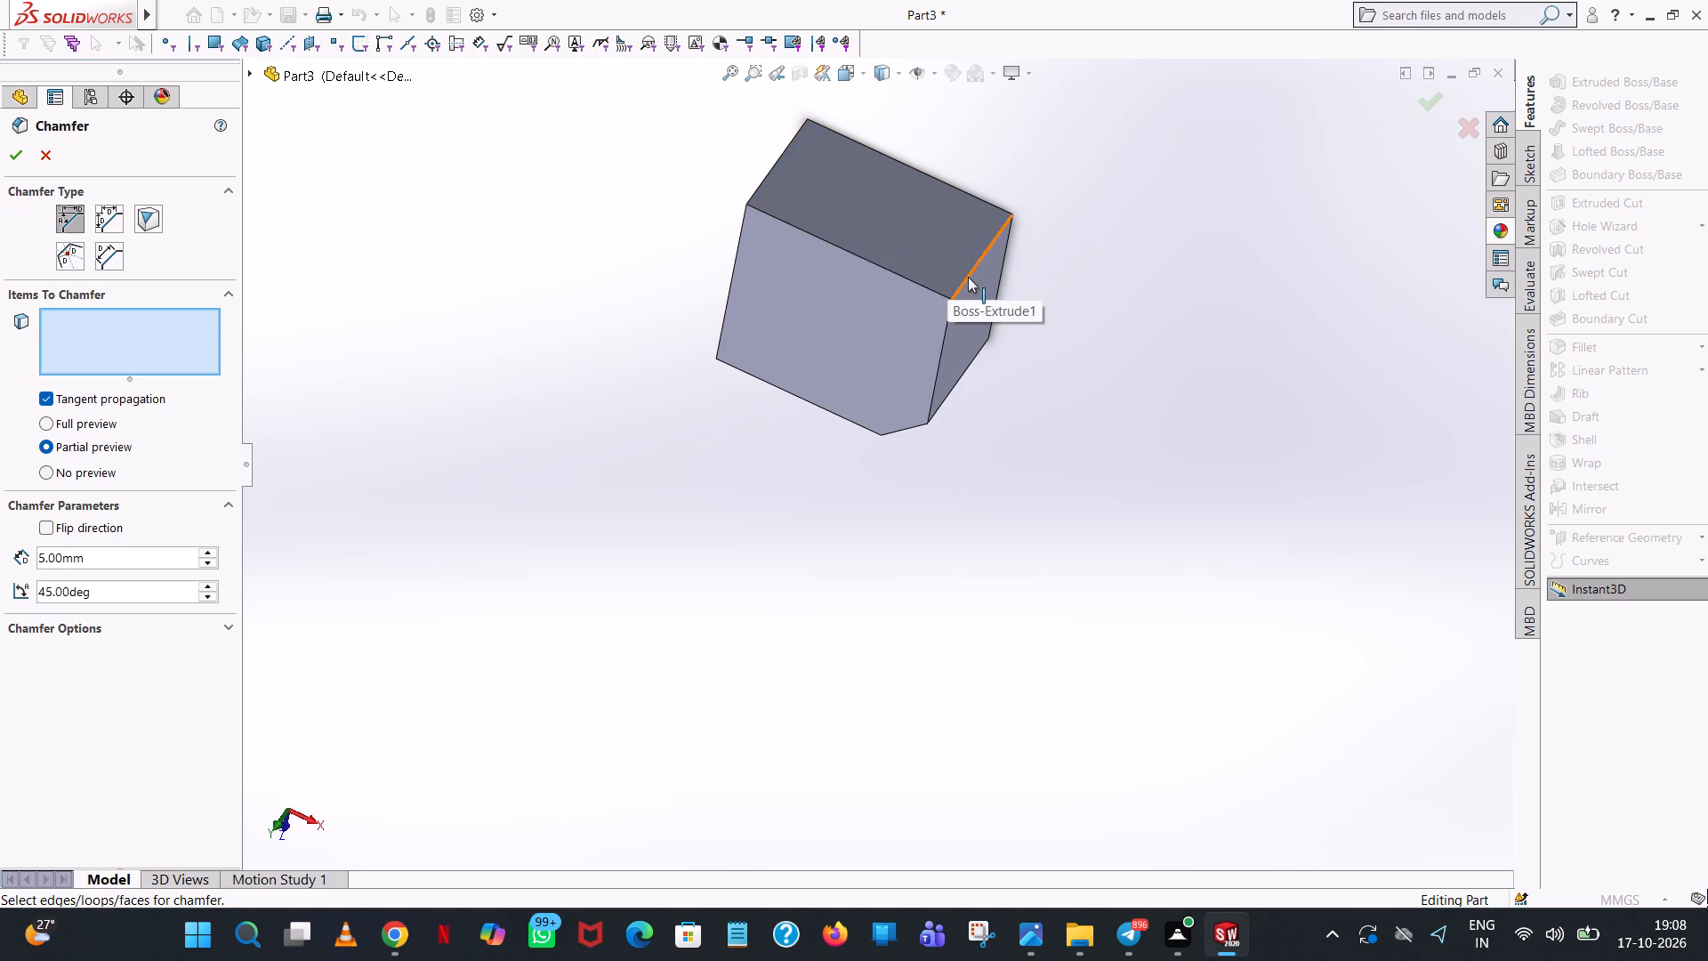
click(12, 151)
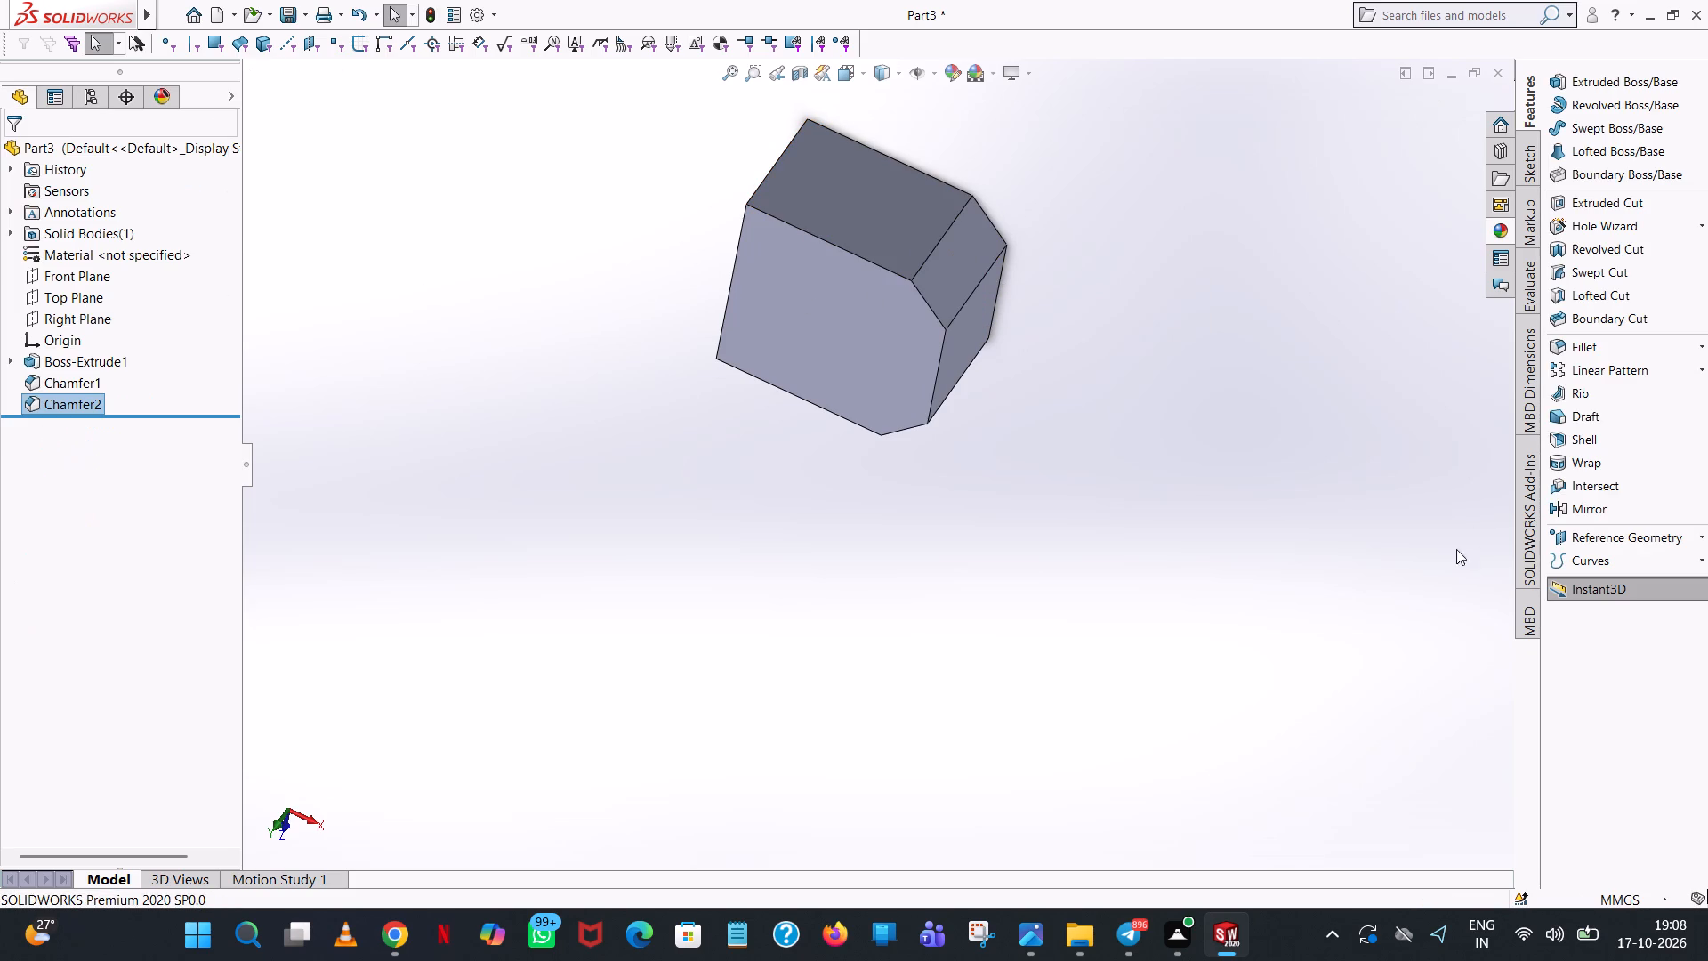
Chamfer the 15 mm corner edge between the block's back and left faces at 5 mm and 45 degrees.
click(1706, 347)
click(1647, 377)
middle_drag(812, 505, 939, 448)
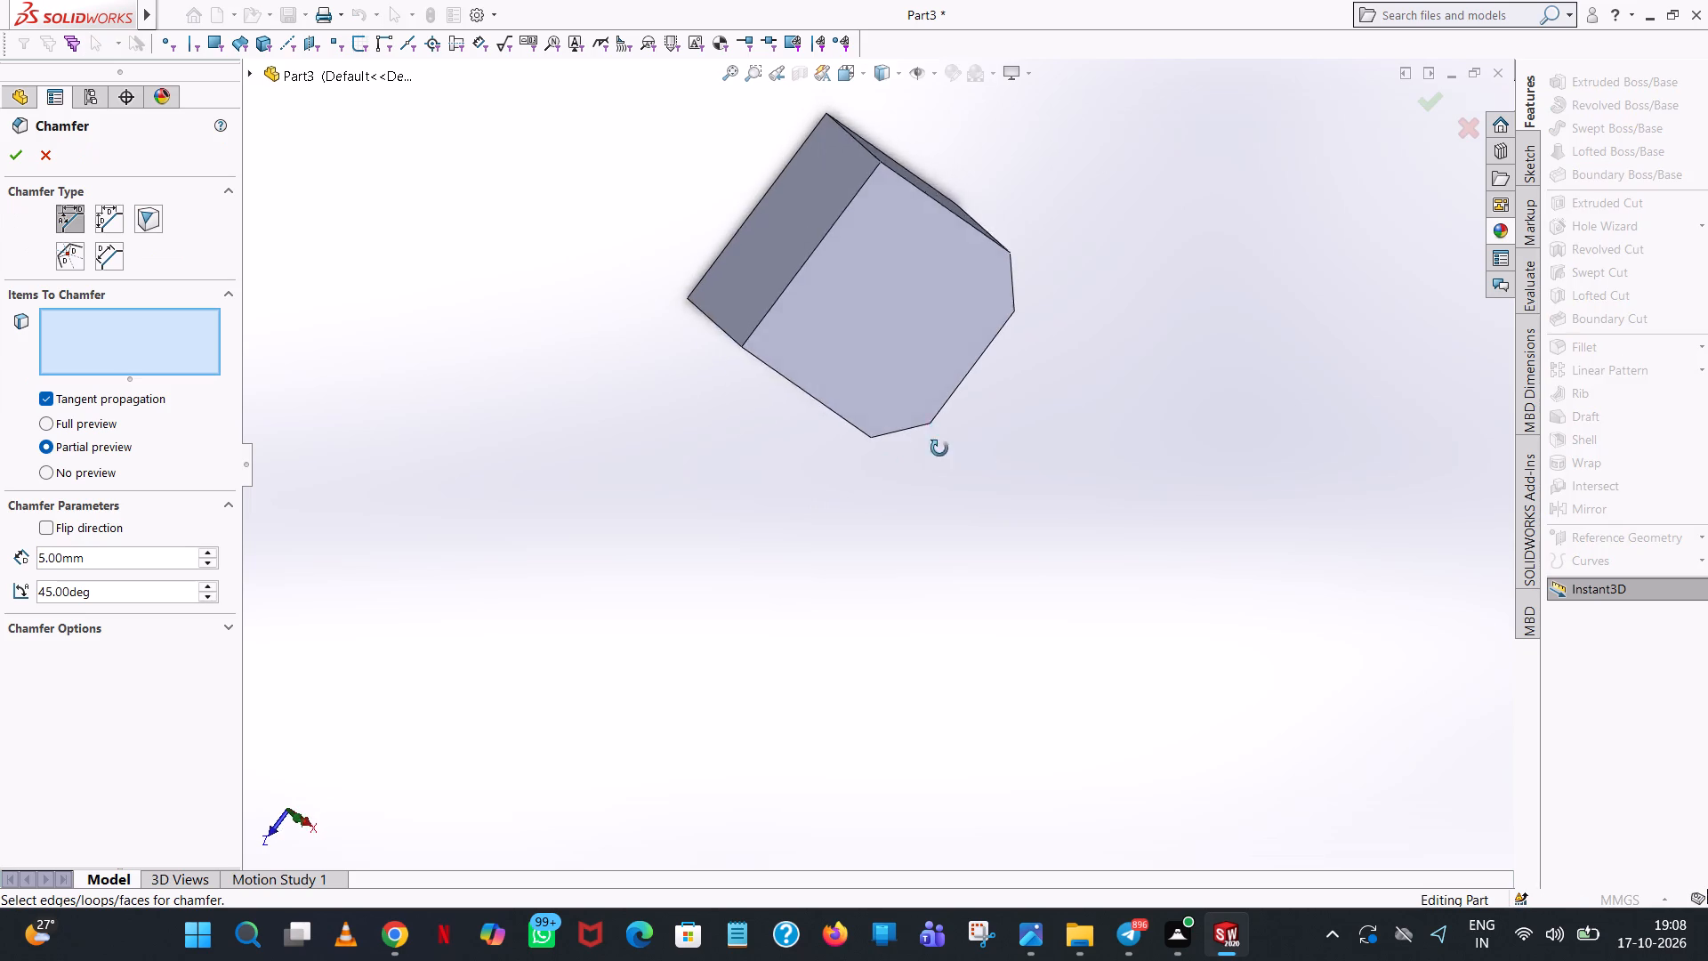
middle_drag(939, 448, 939, 493)
click(866, 175)
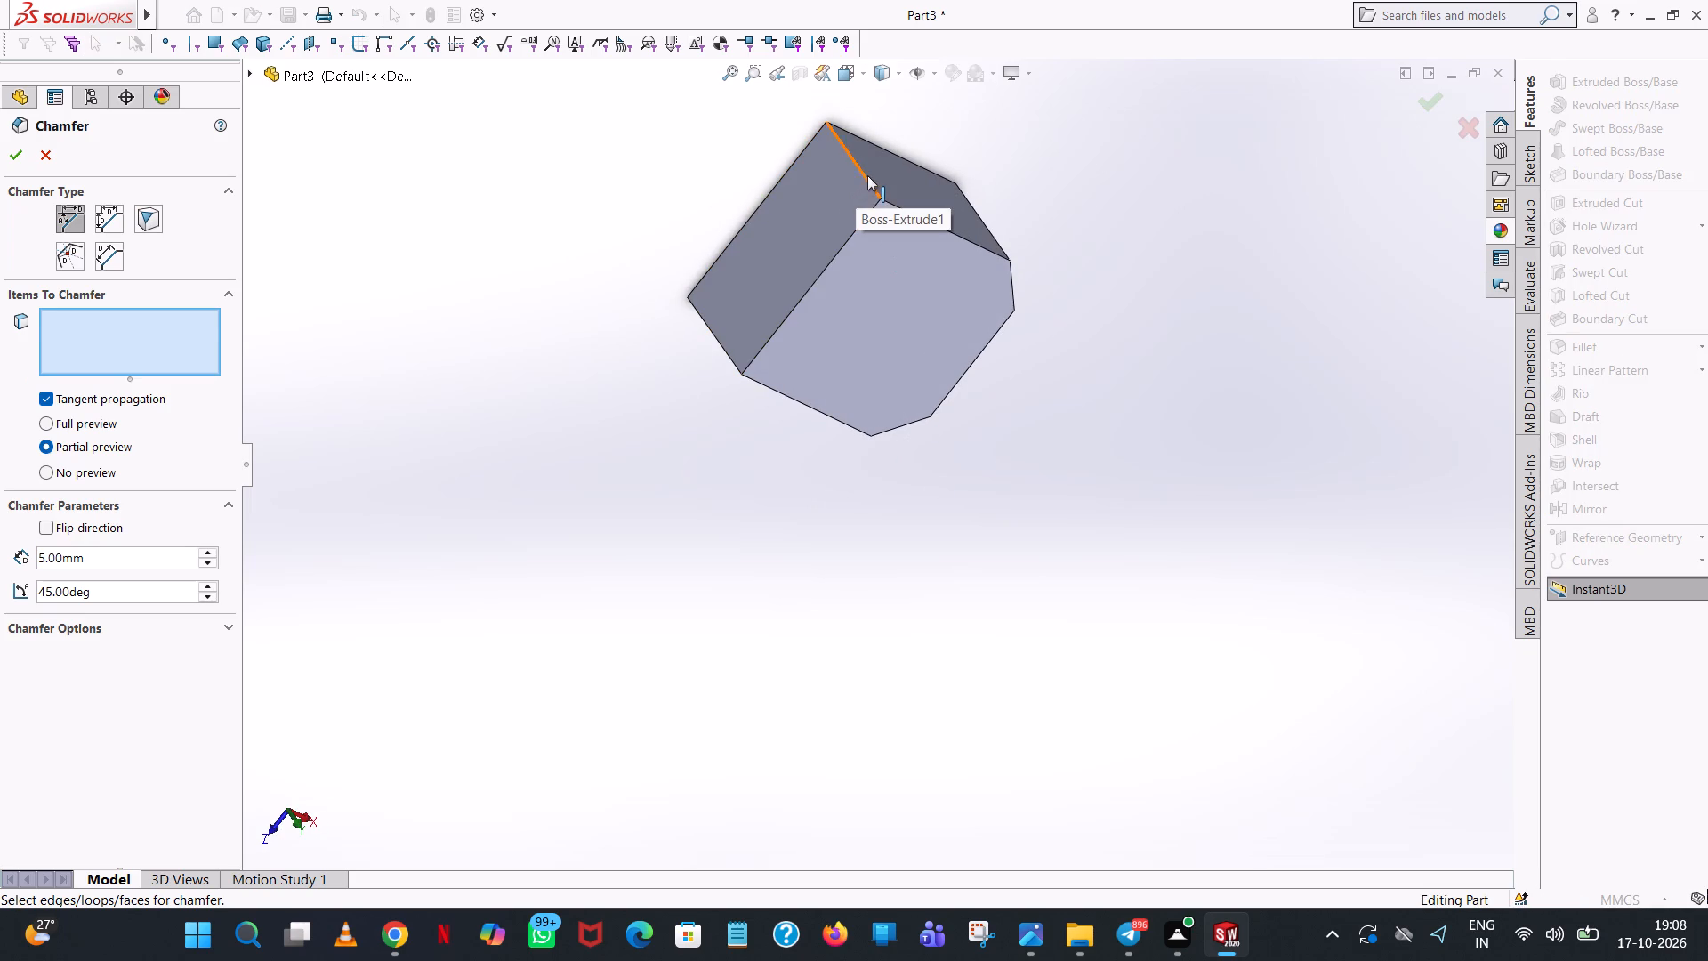
click(20, 149)
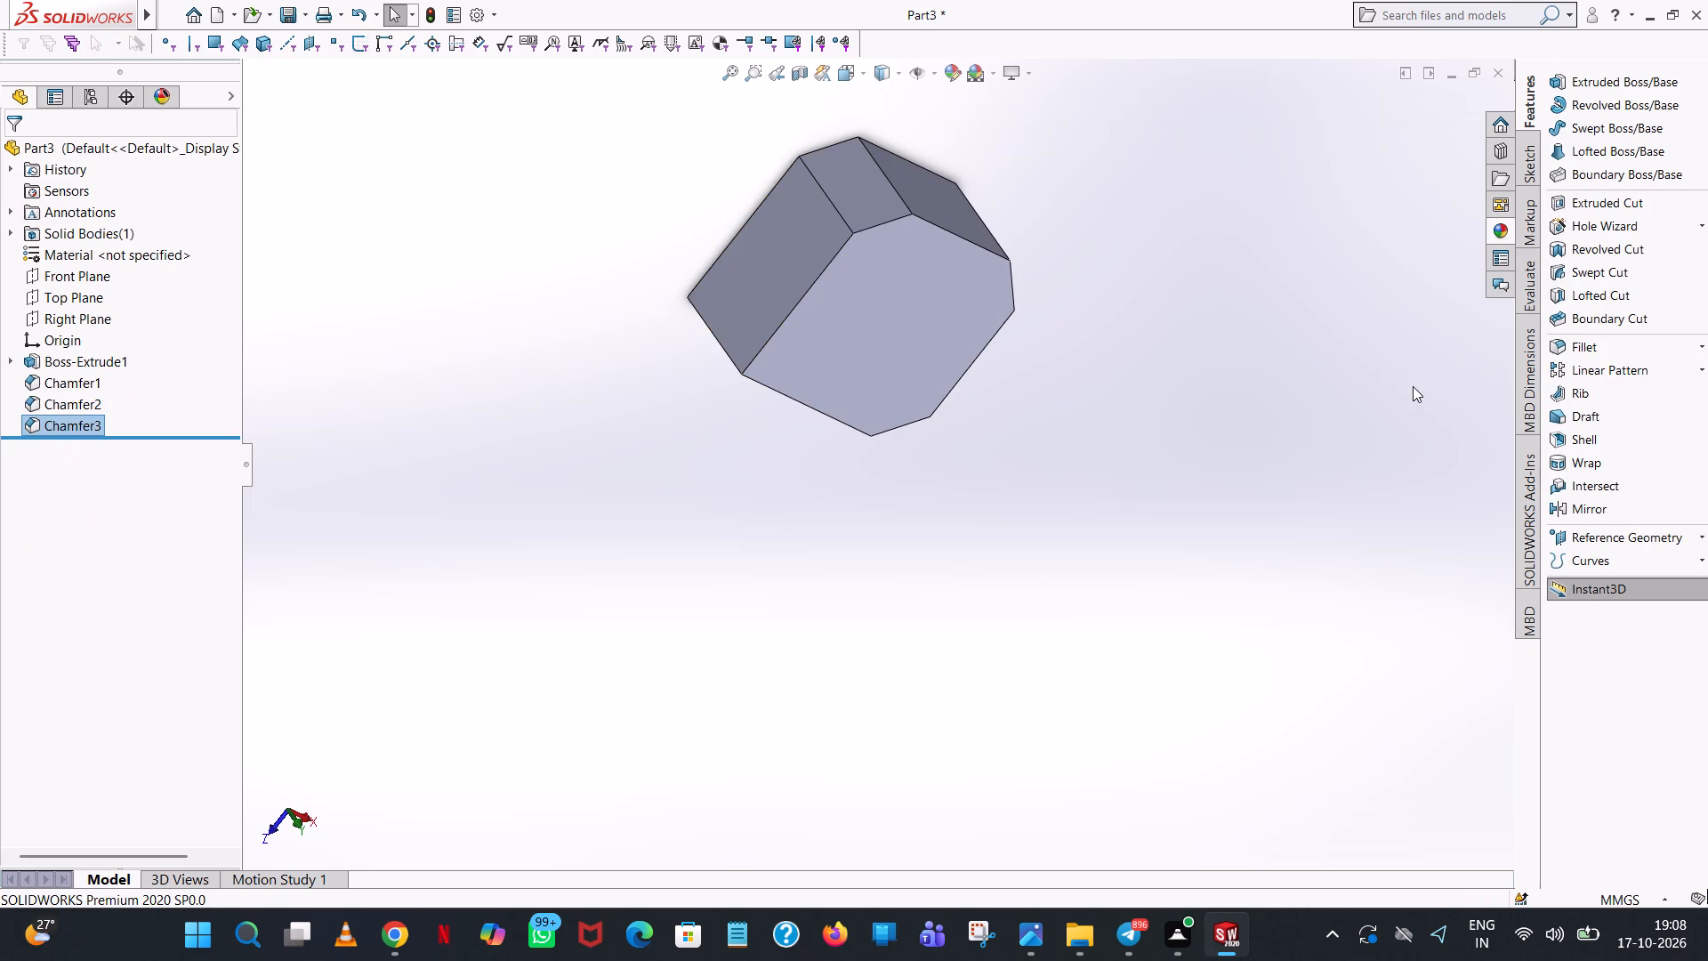
Chamfer the last remaining 15 mm corner edge of the block at 5 mm and 45 degrees.
click(1707, 343)
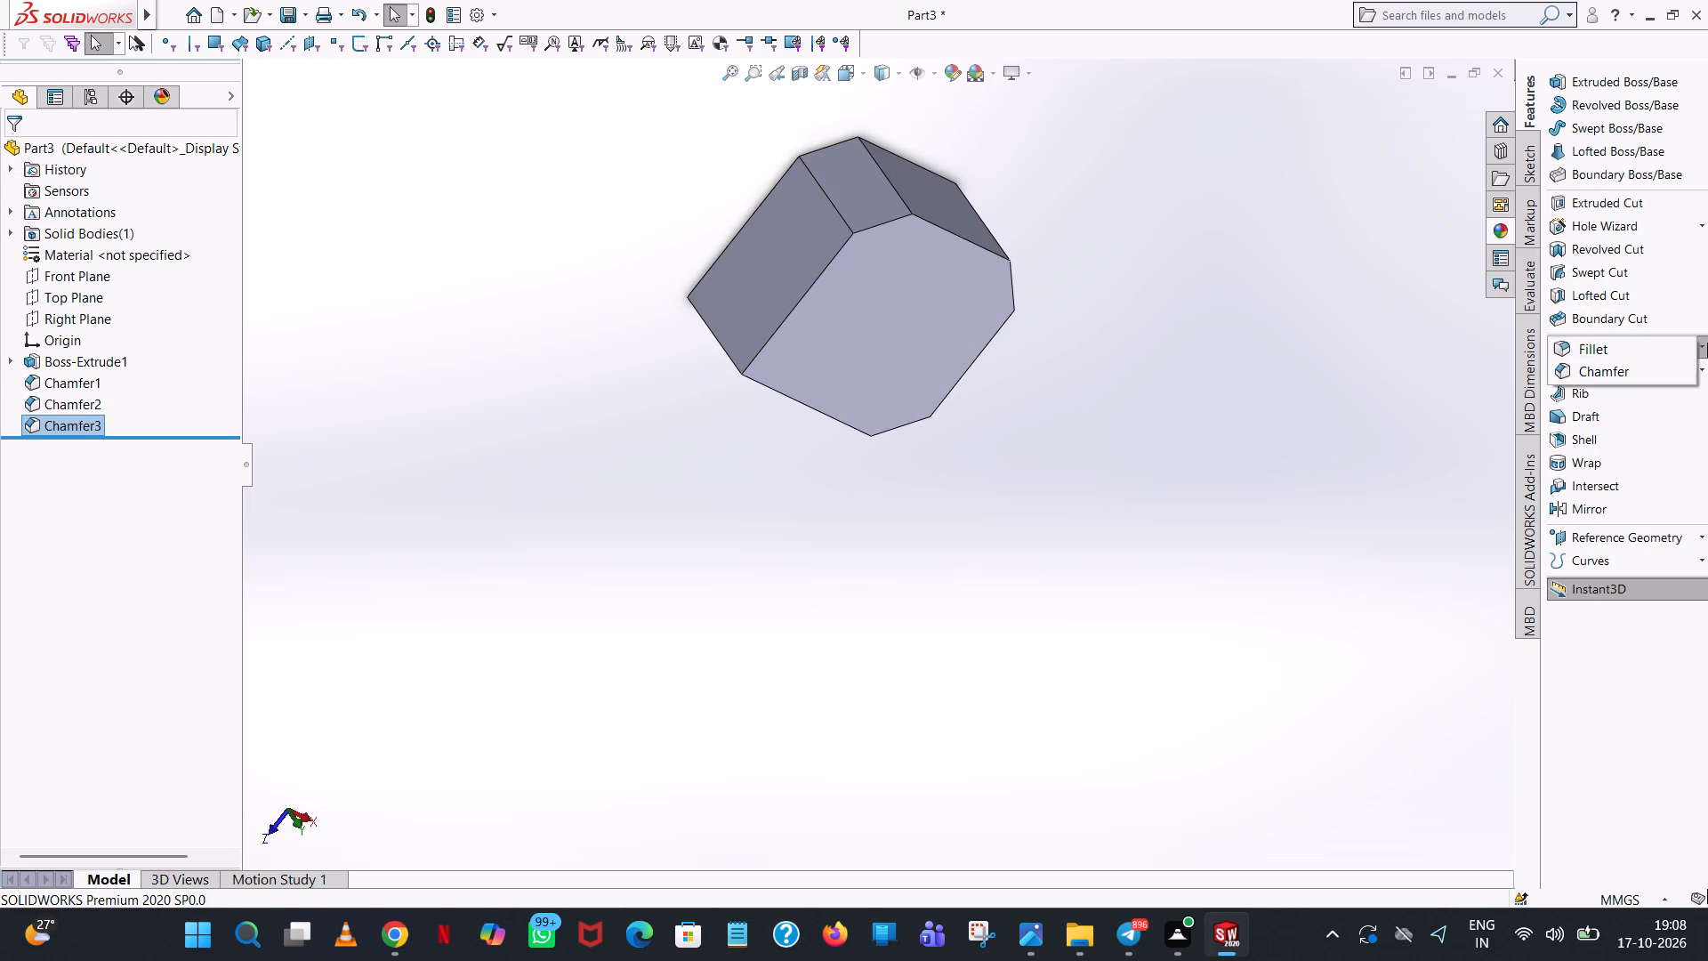
click(1637, 378)
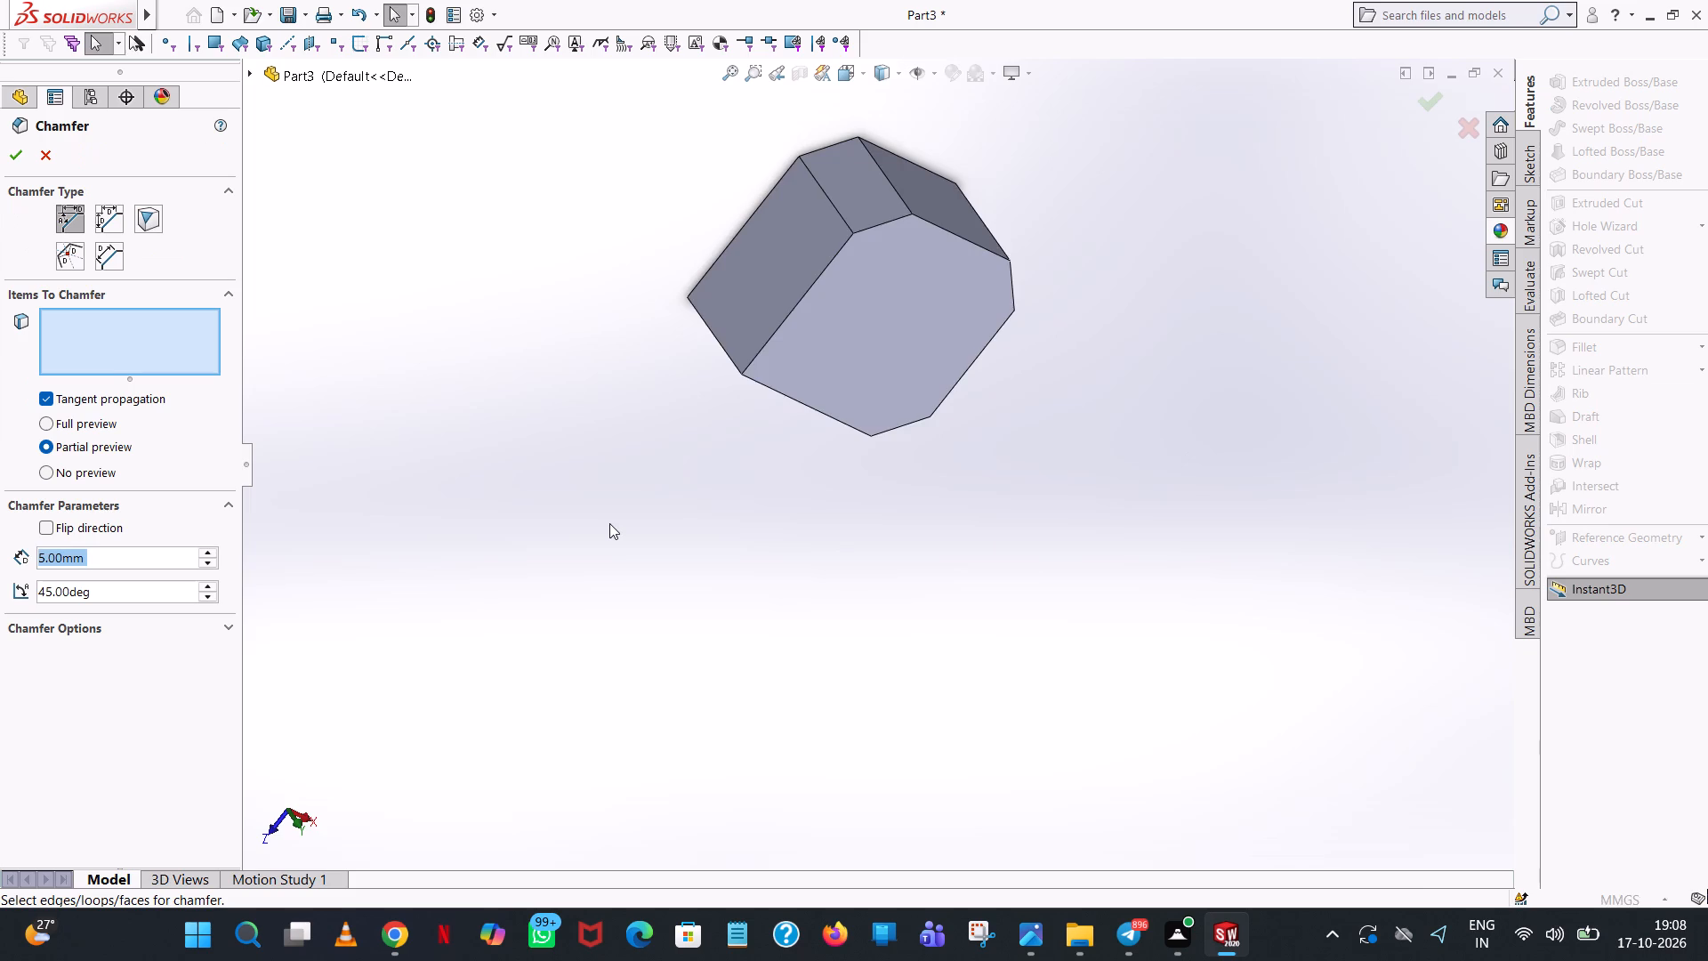
middle_drag(610, 523, 694, 457)
click(796, 317)
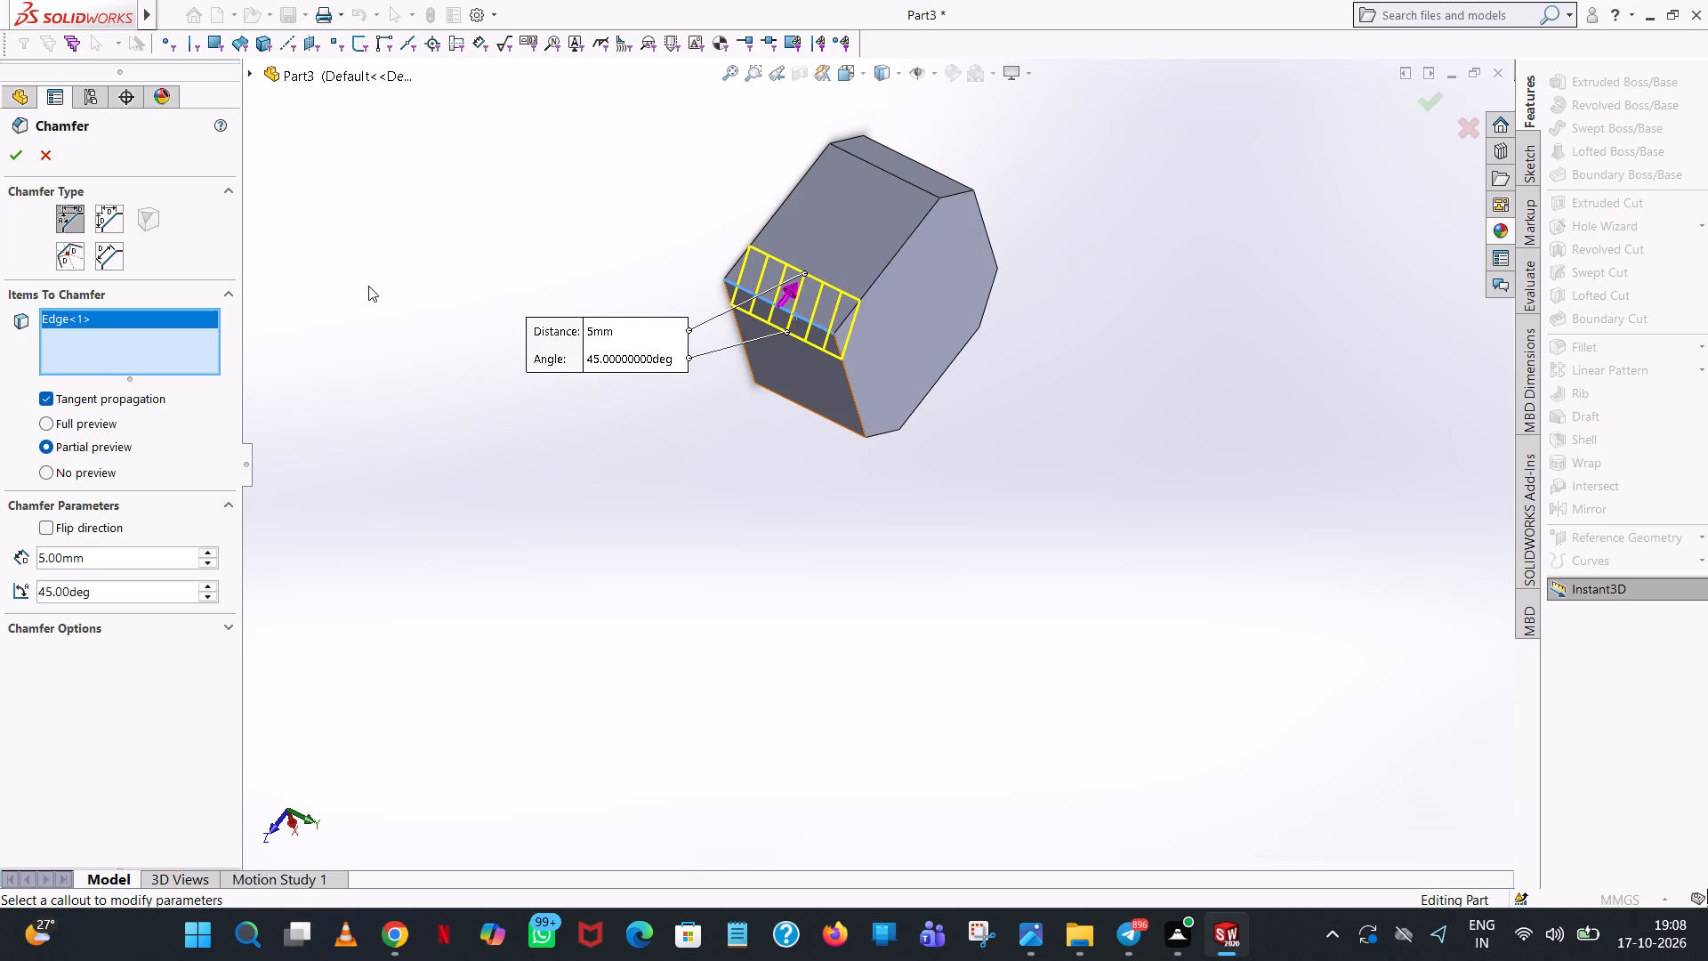
click(8, 161)
click(1255, 430)
Begin an extruded-cut sketch on a flat side face between two chamfers, with a 15 mm vertical line from the origin to the opposite edge.
middle_drag(1139, 429, 692, 319)
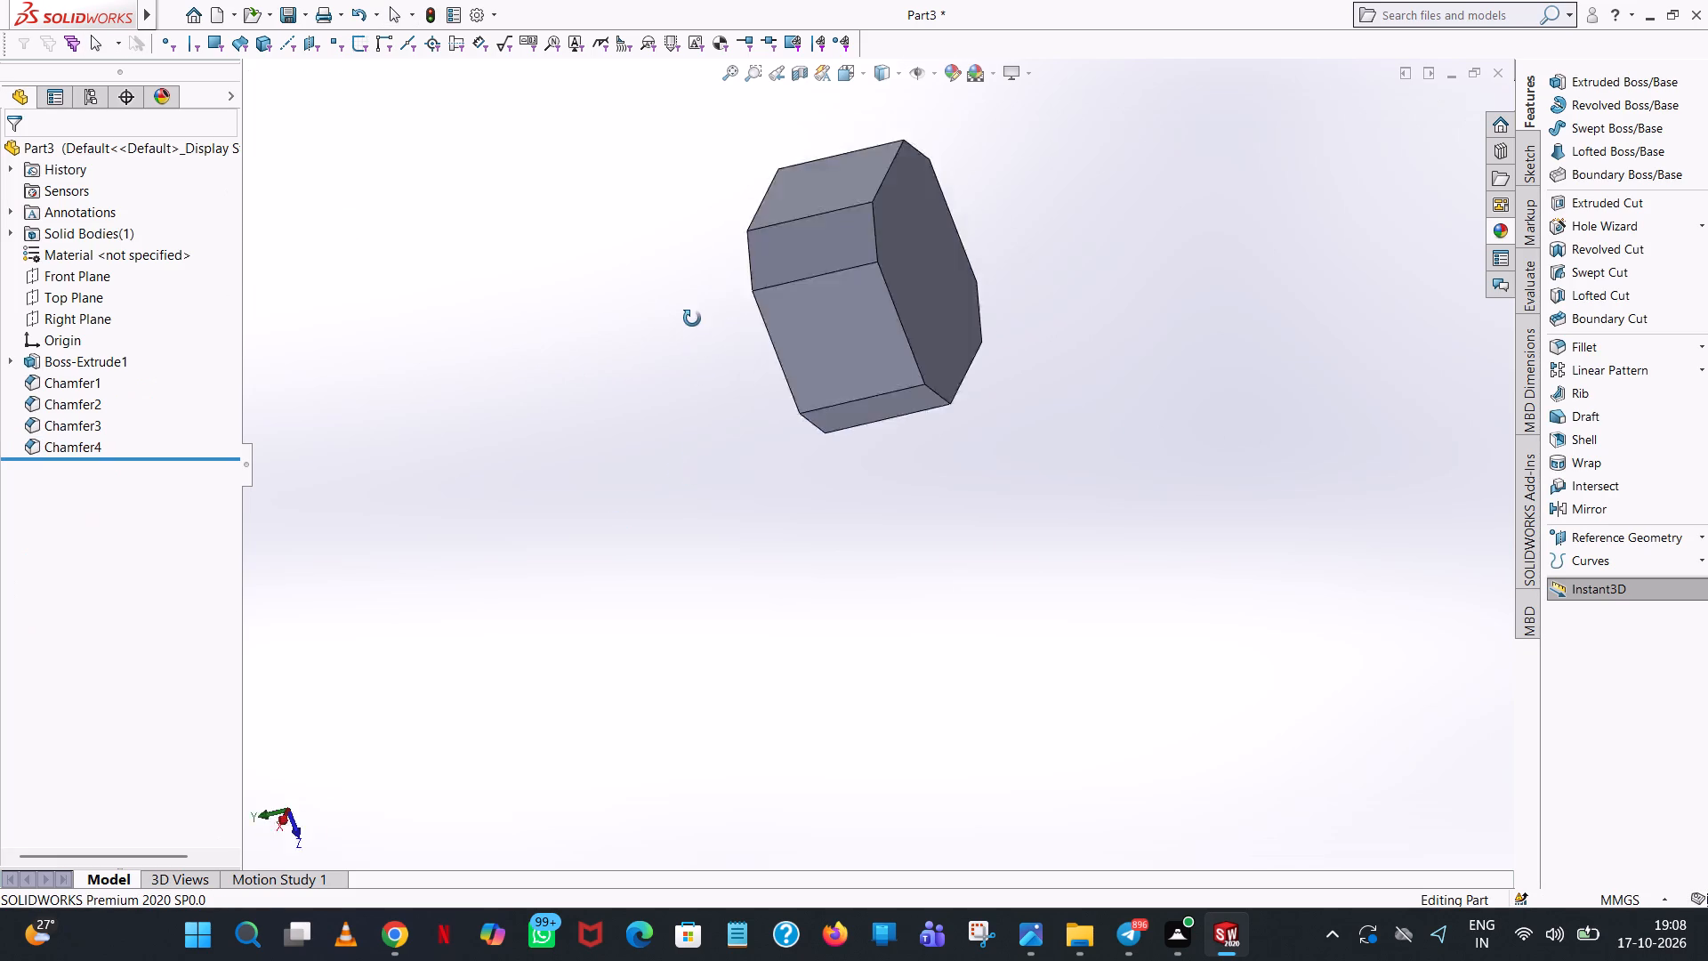
middle_drag(692, 319, 1037, 148)
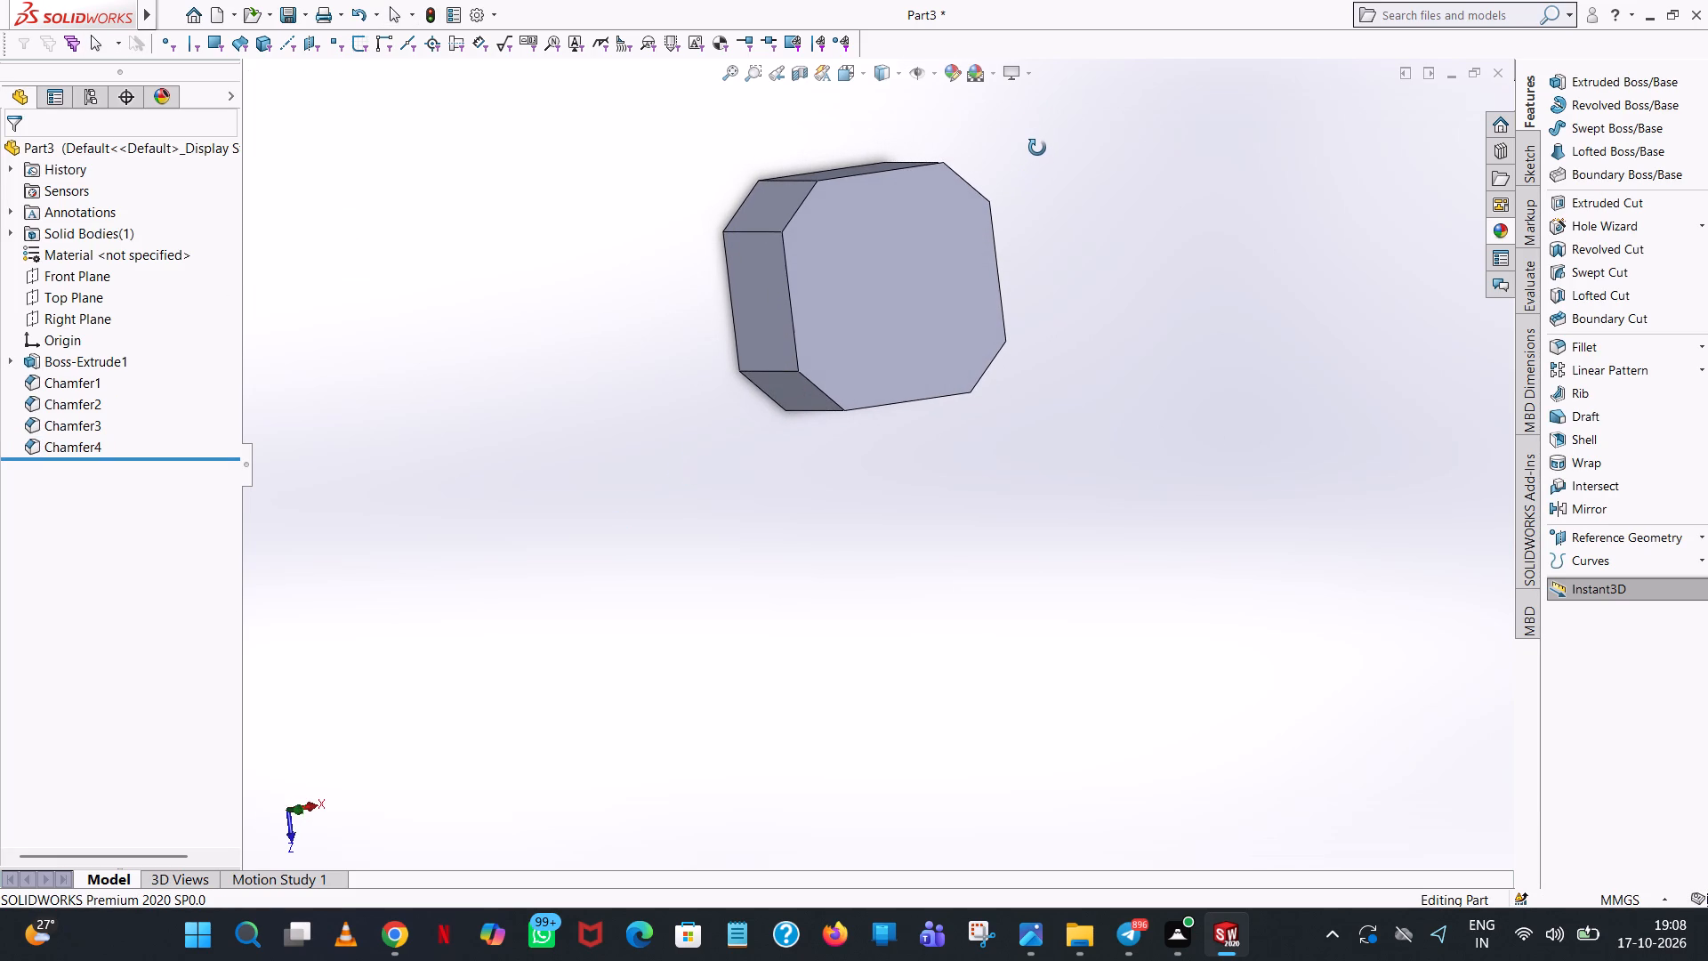
middle_drag(1037, 148, 1043, 211)
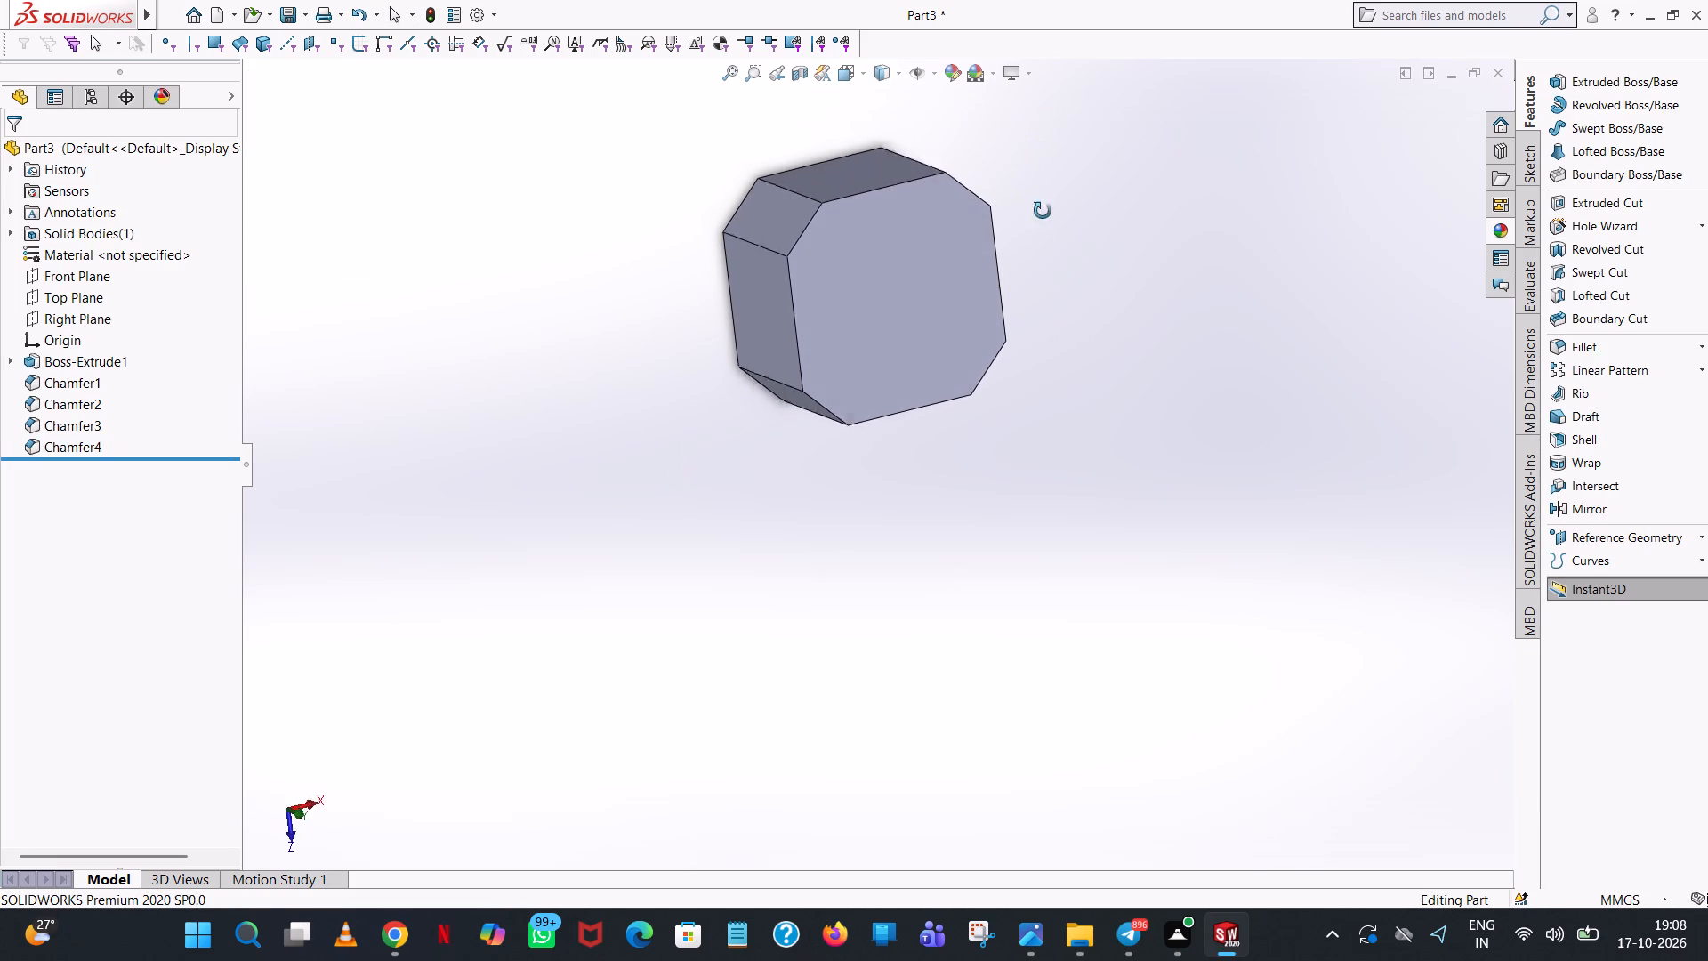
middle_drag(1043, 211, 1076, 461)
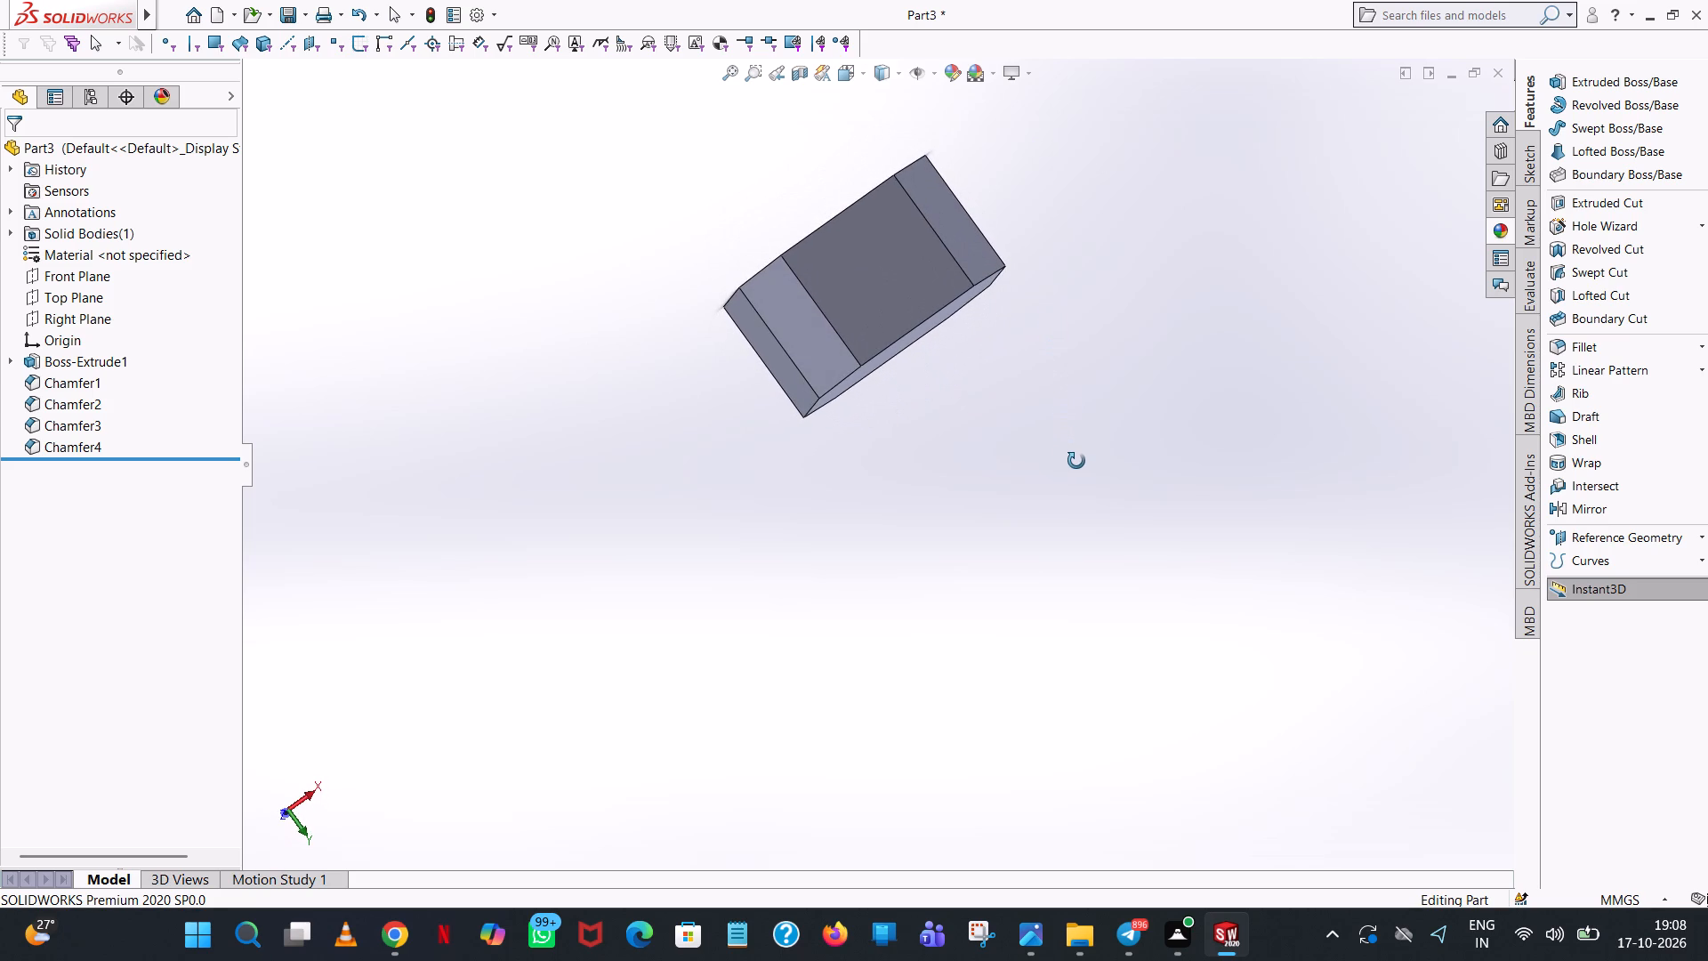
middle_drag(1076, 461, 1076, 462)
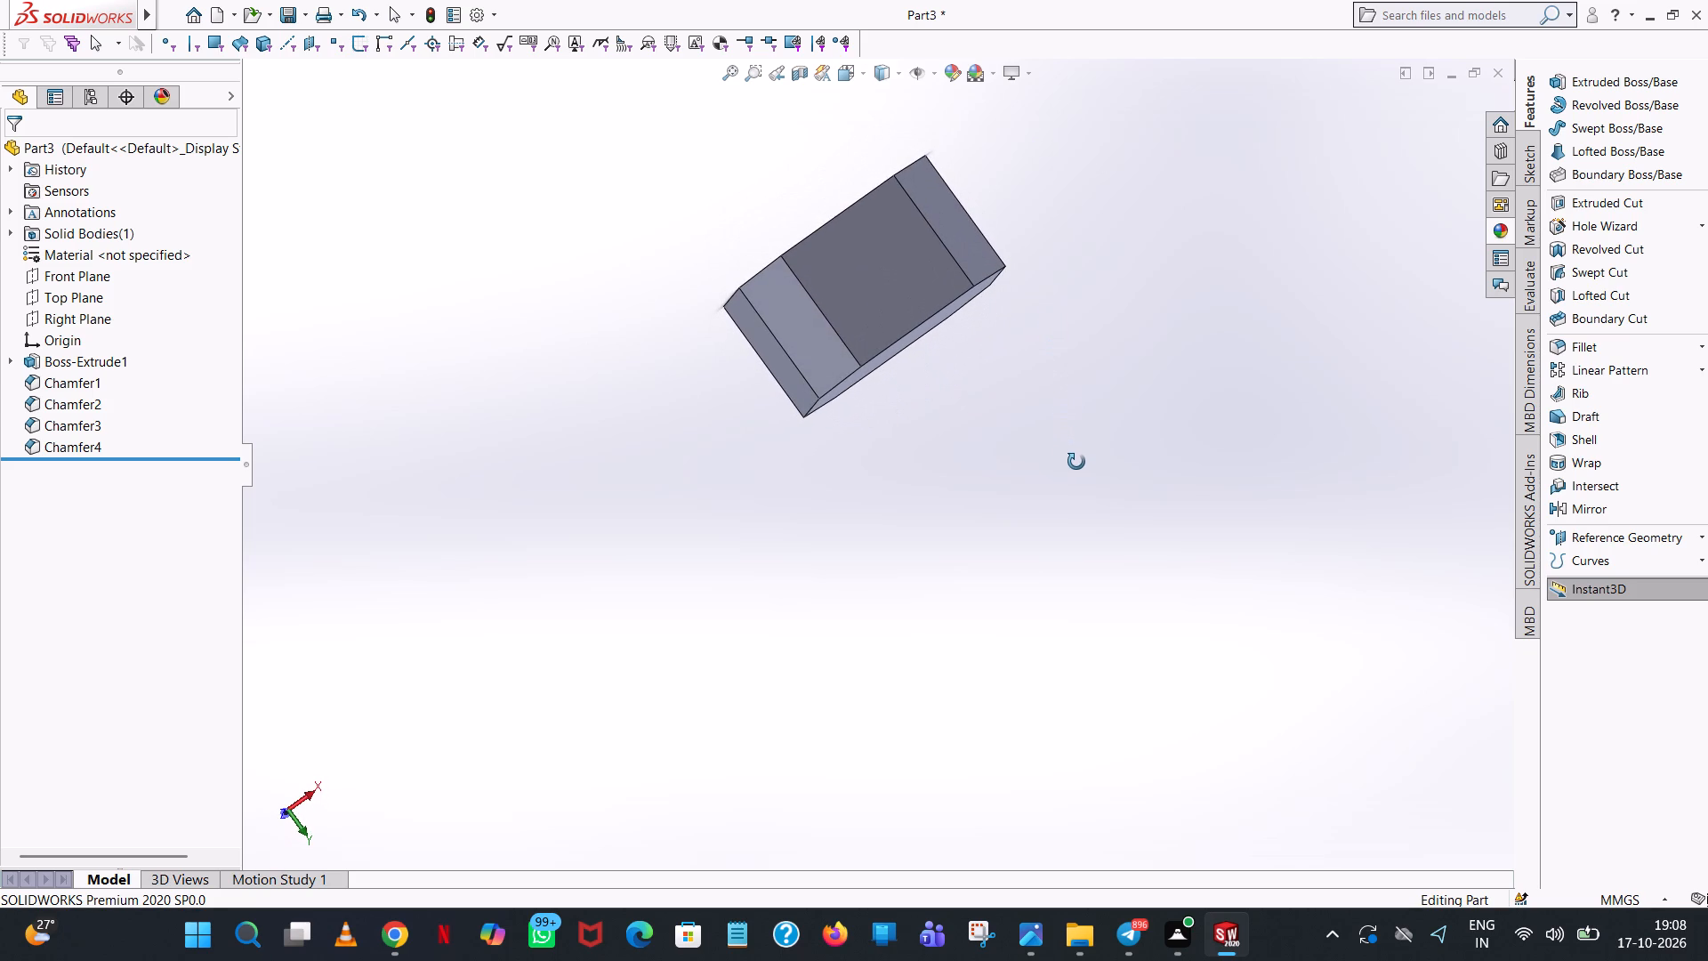
middle_drag(1076, 462, 1066, 497)
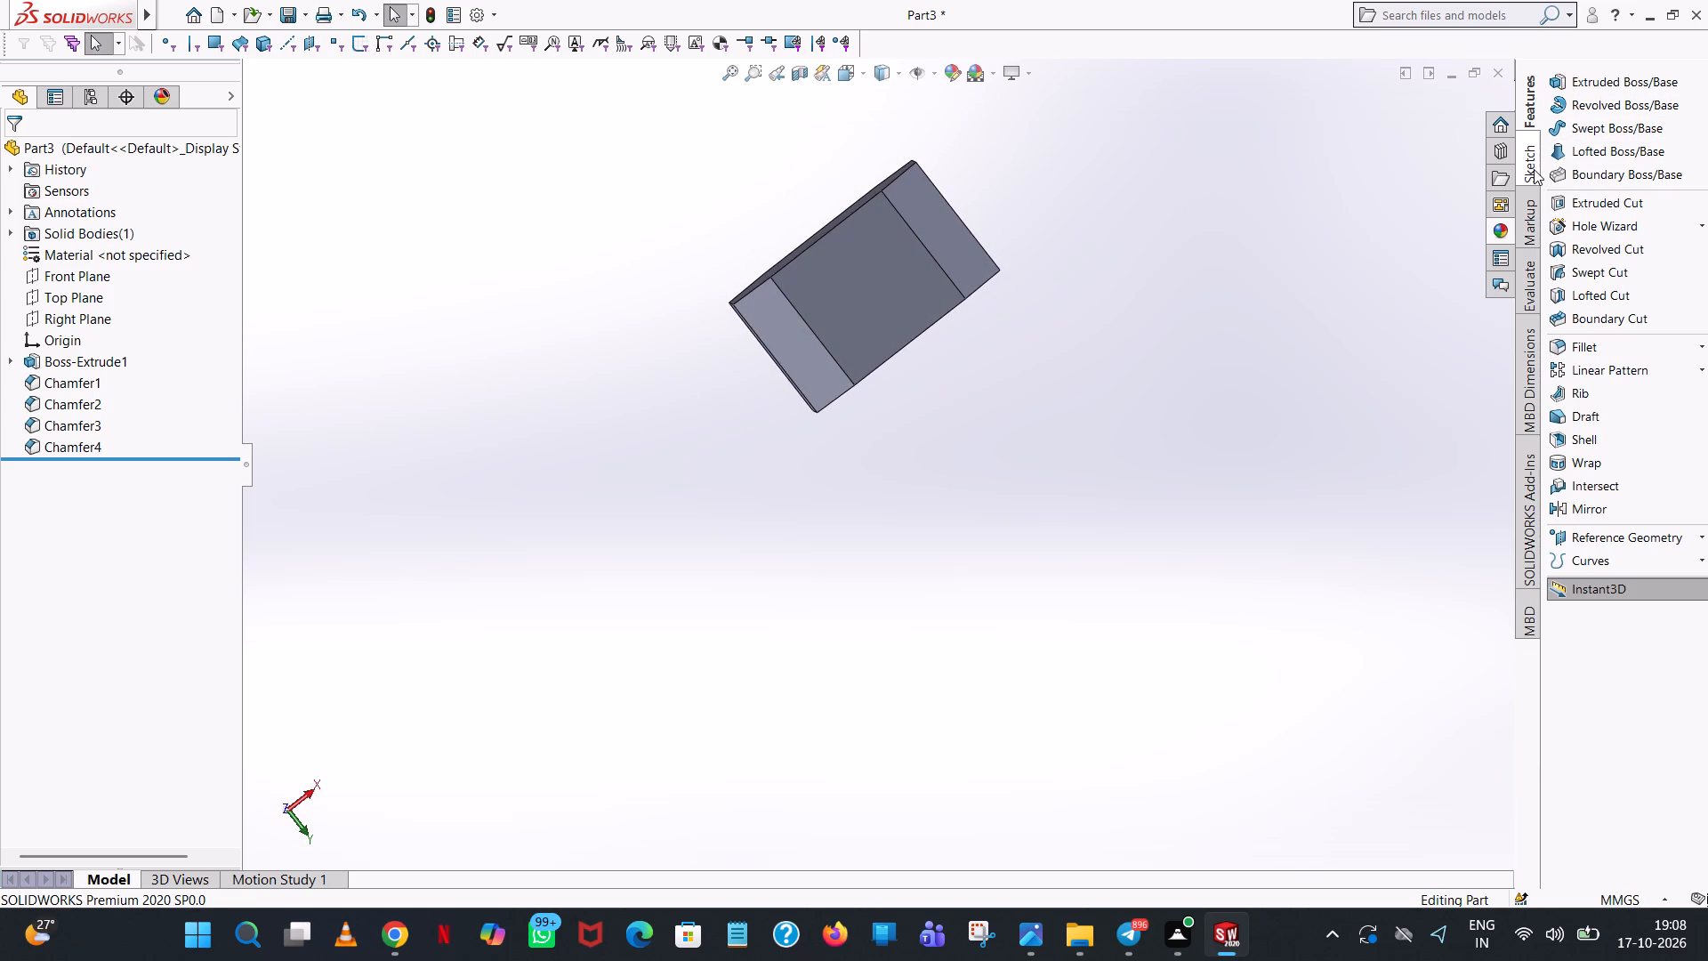
click(1623, 198)
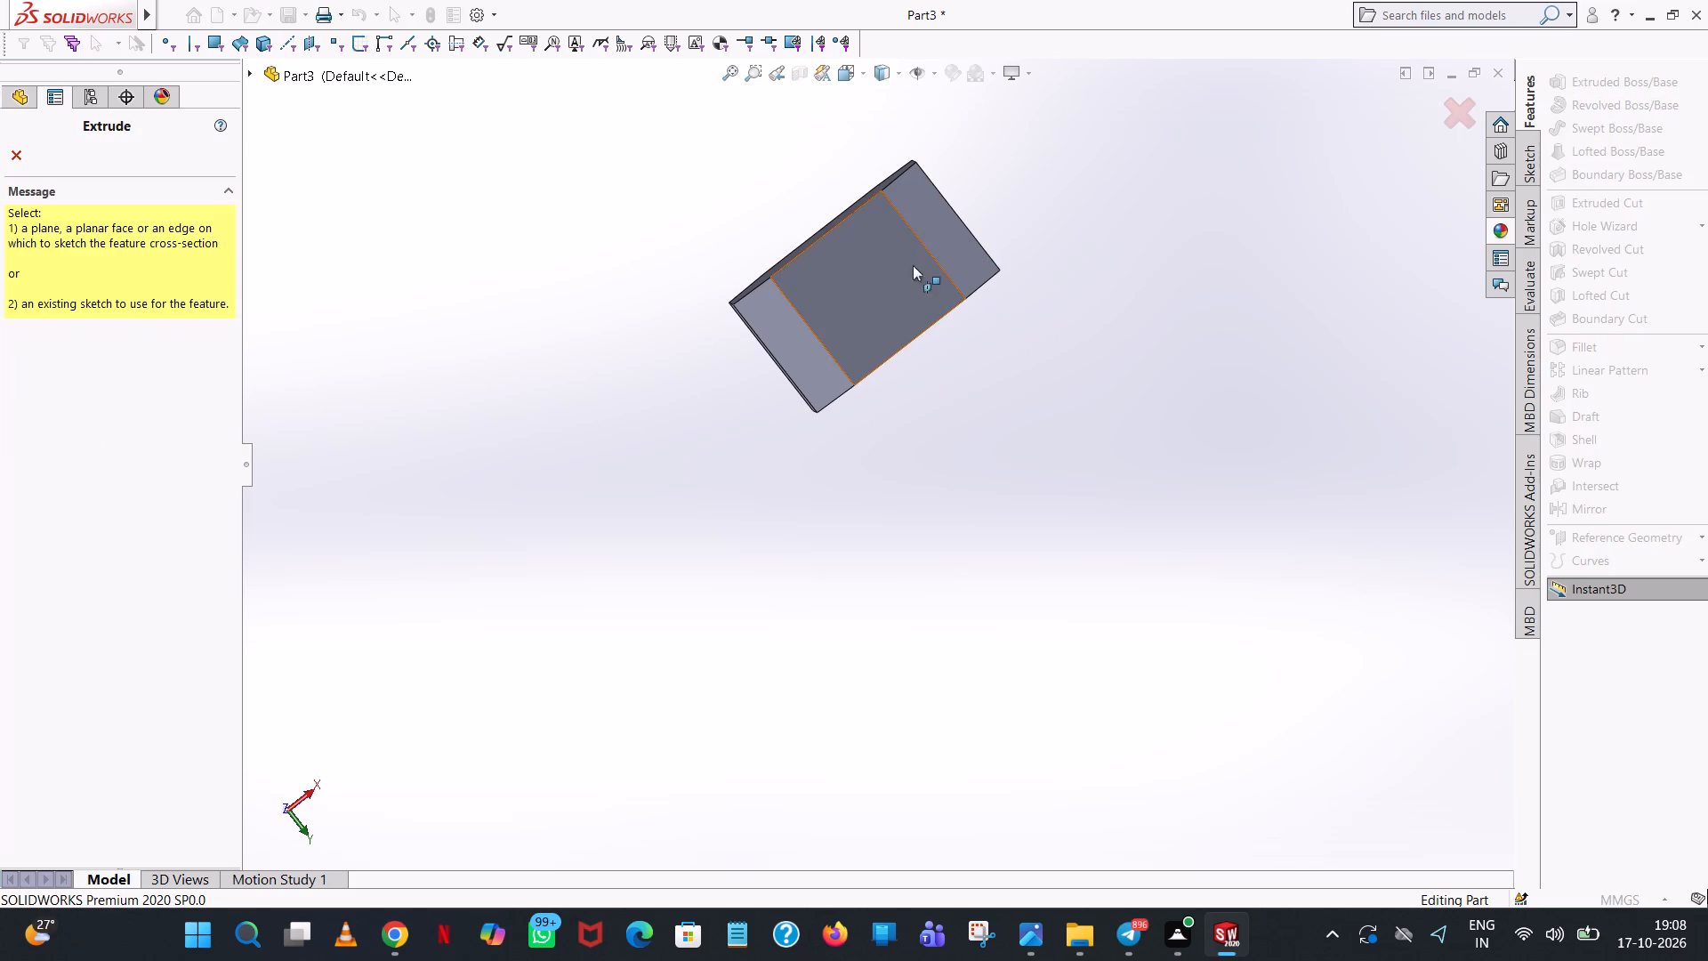
click(878, 274)
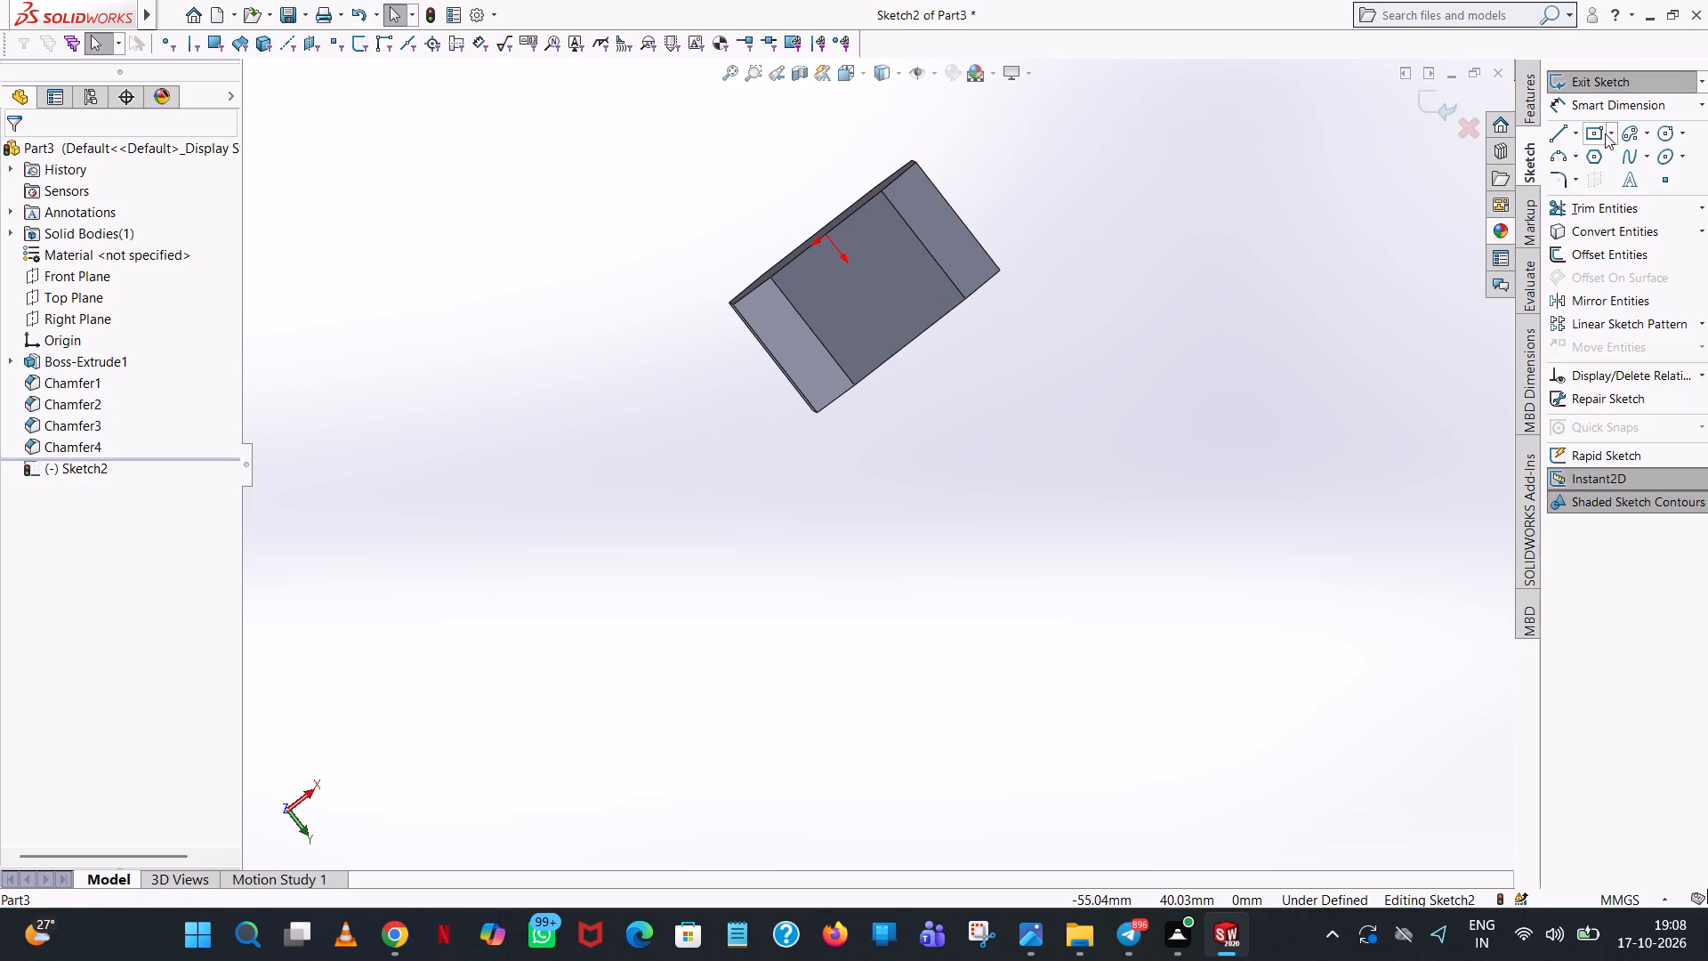
click(1554, 132)
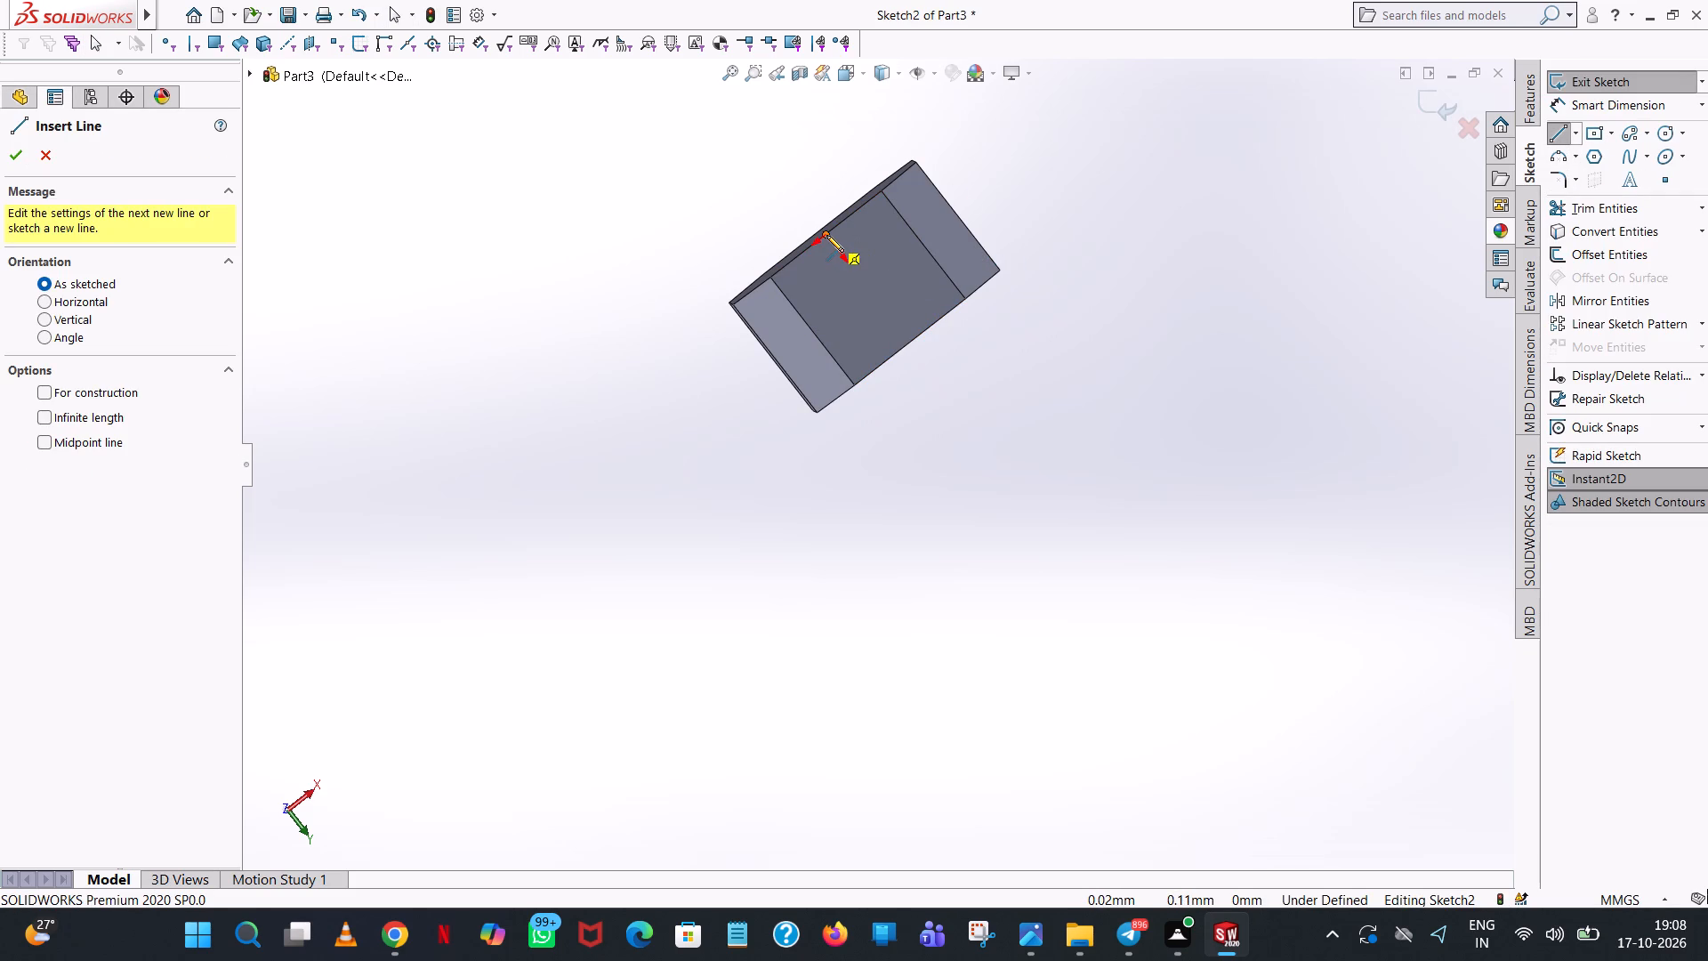
click(826, 235)
click(911, 342)
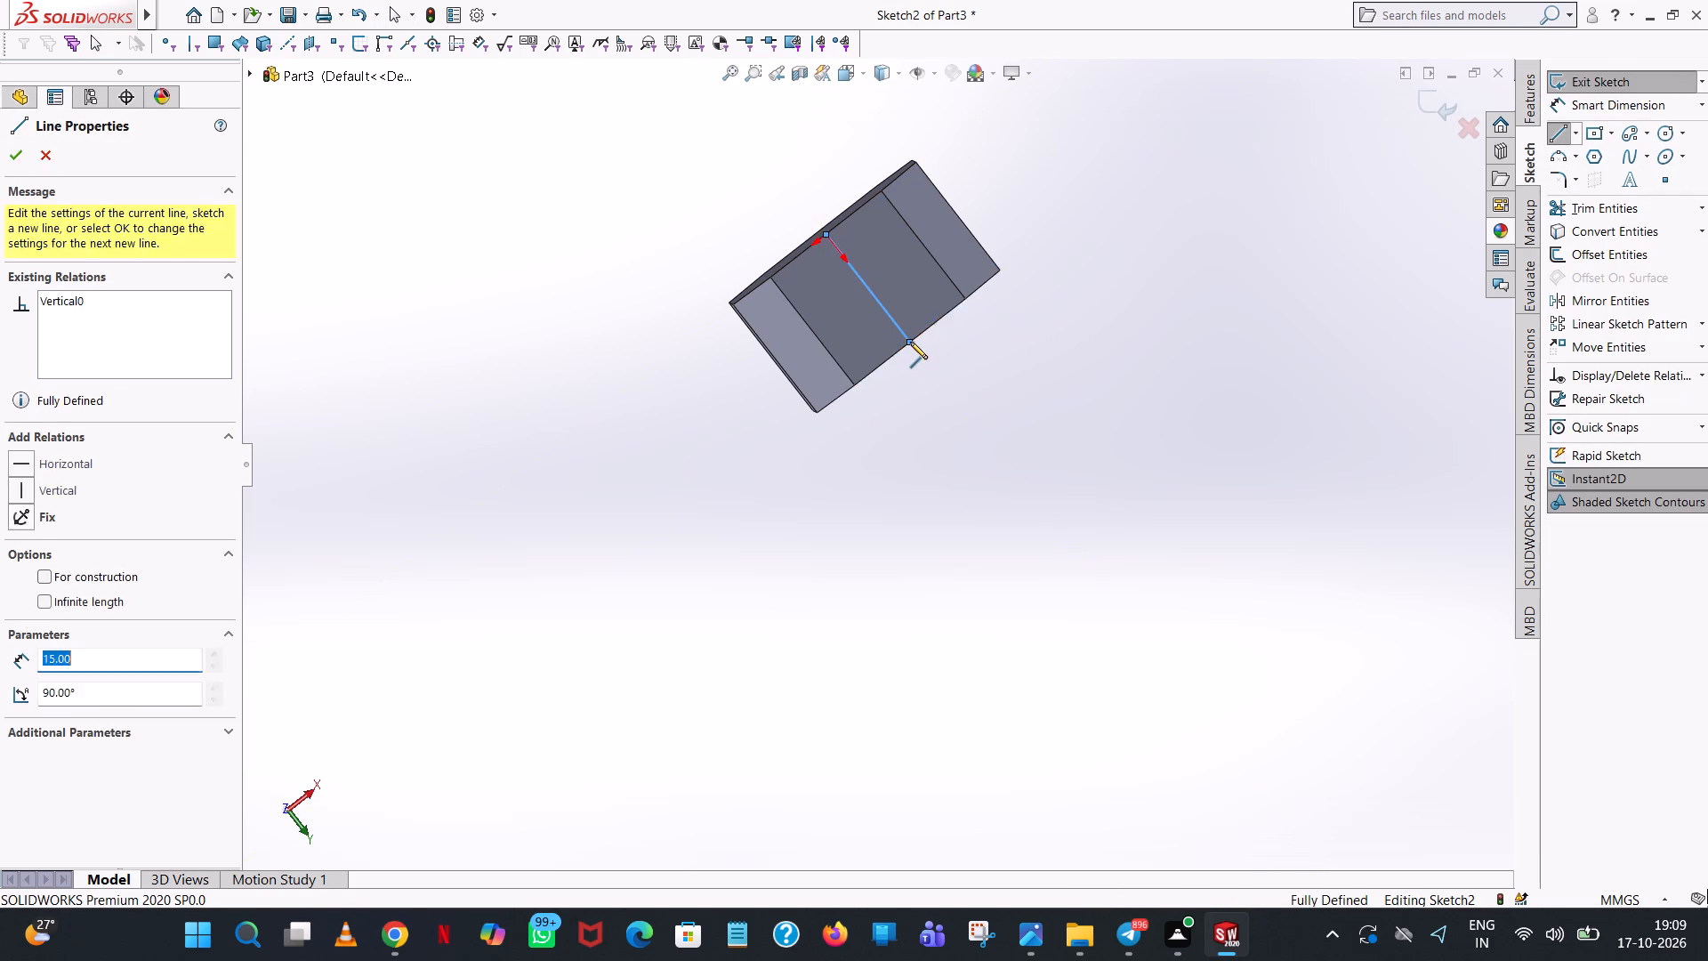
right_click(910, 342)
click(959, 362)
Sketch a circle of radius 6 mm centred on the midpoint of the vertical line.
click(1661, 128)
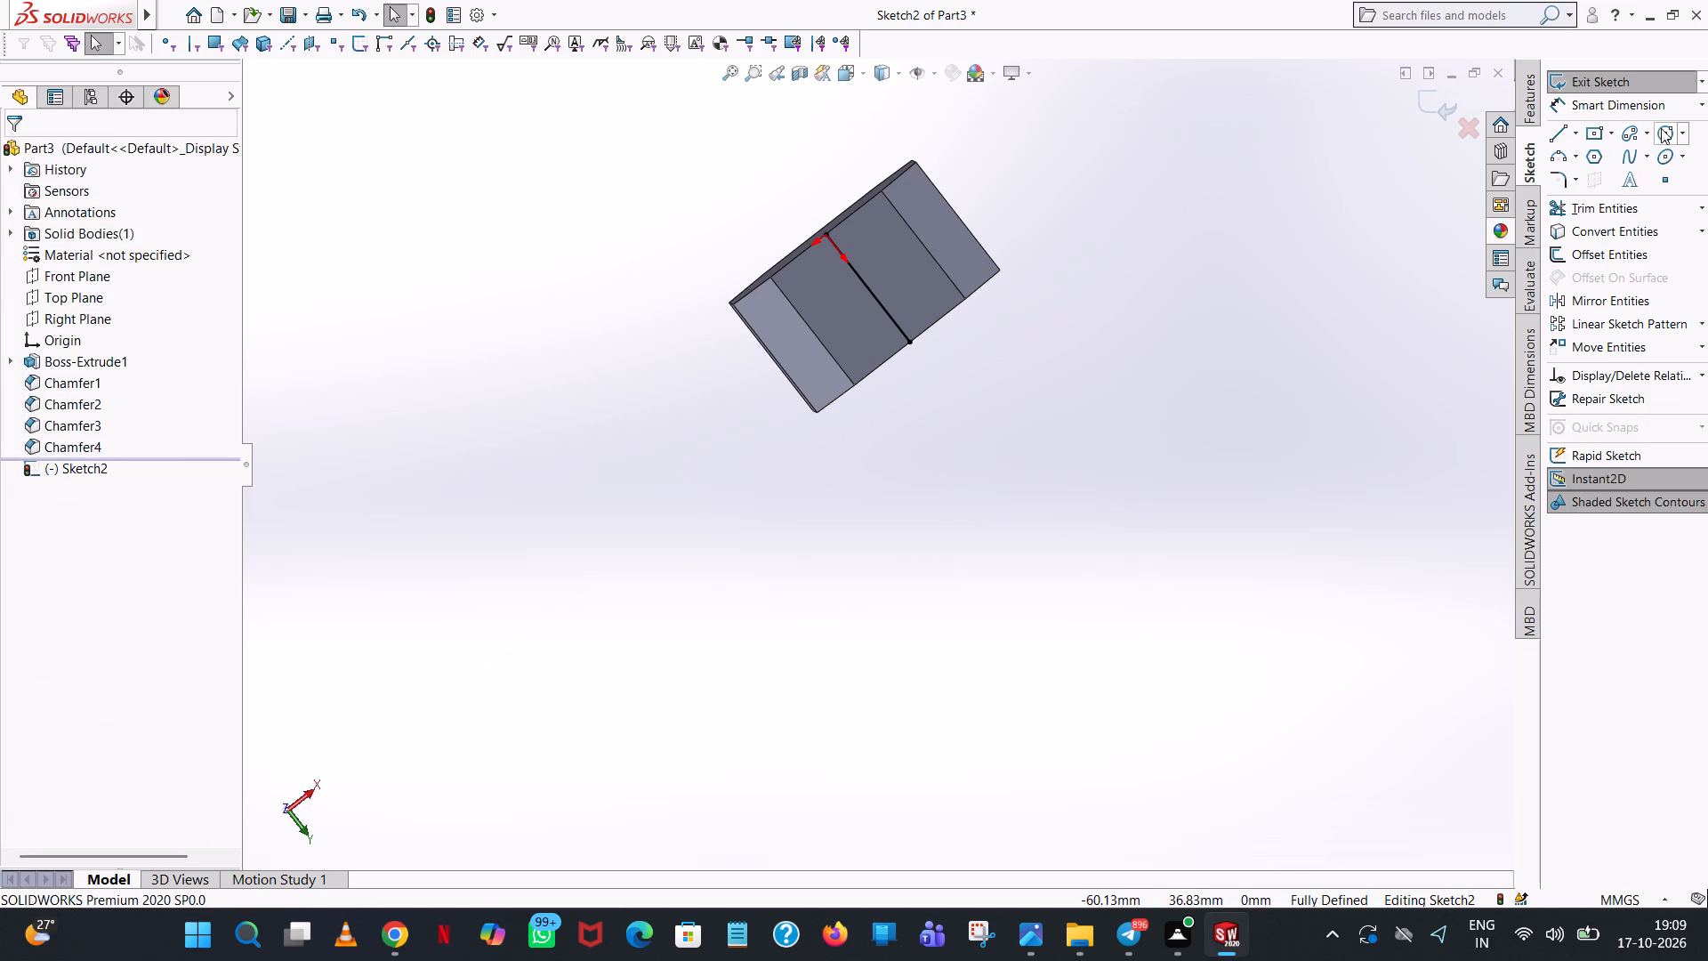
click(868, 288)
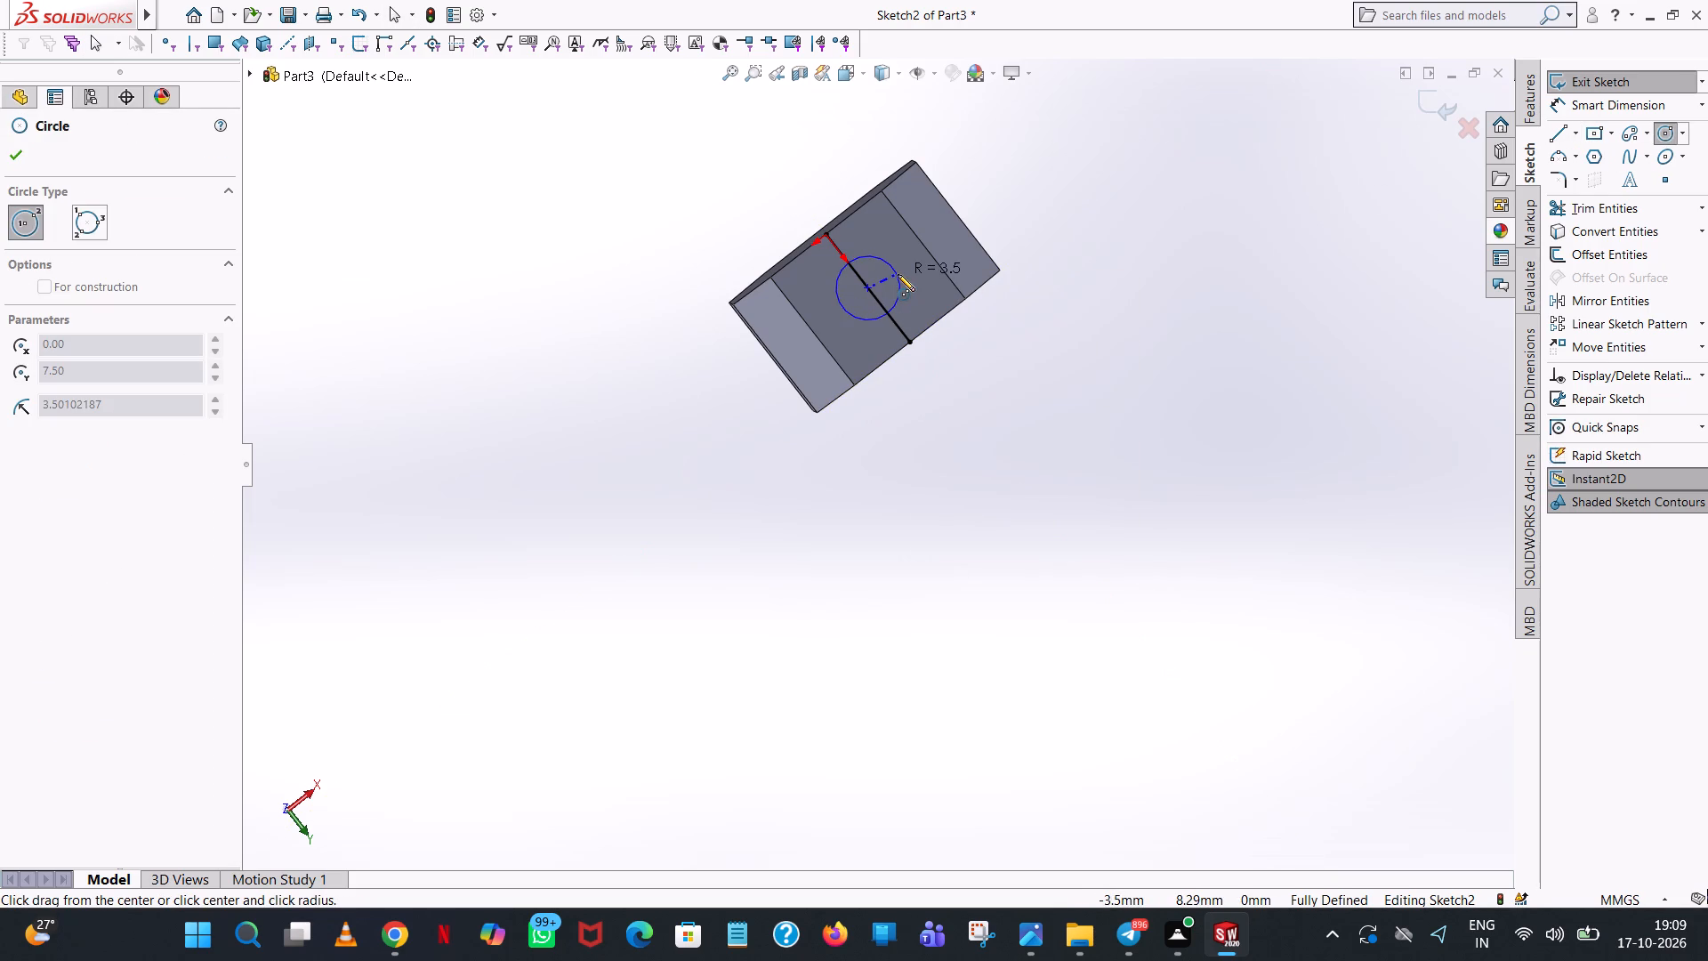
click(898, 274)
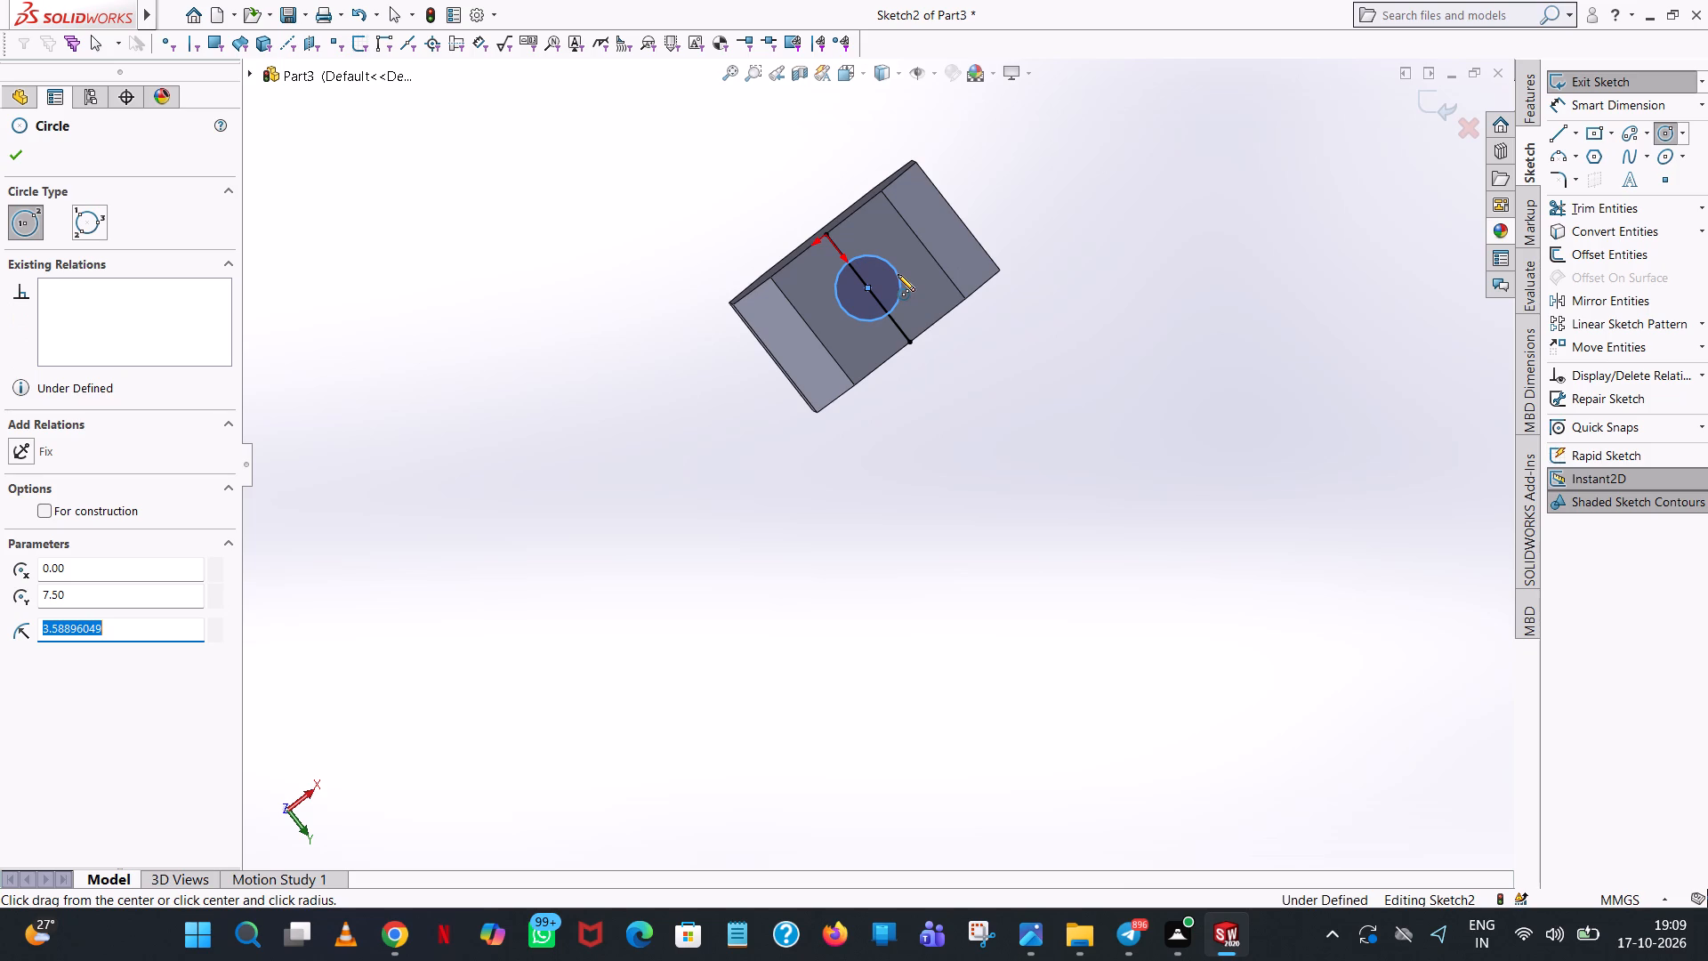
key(6)
key(Return)
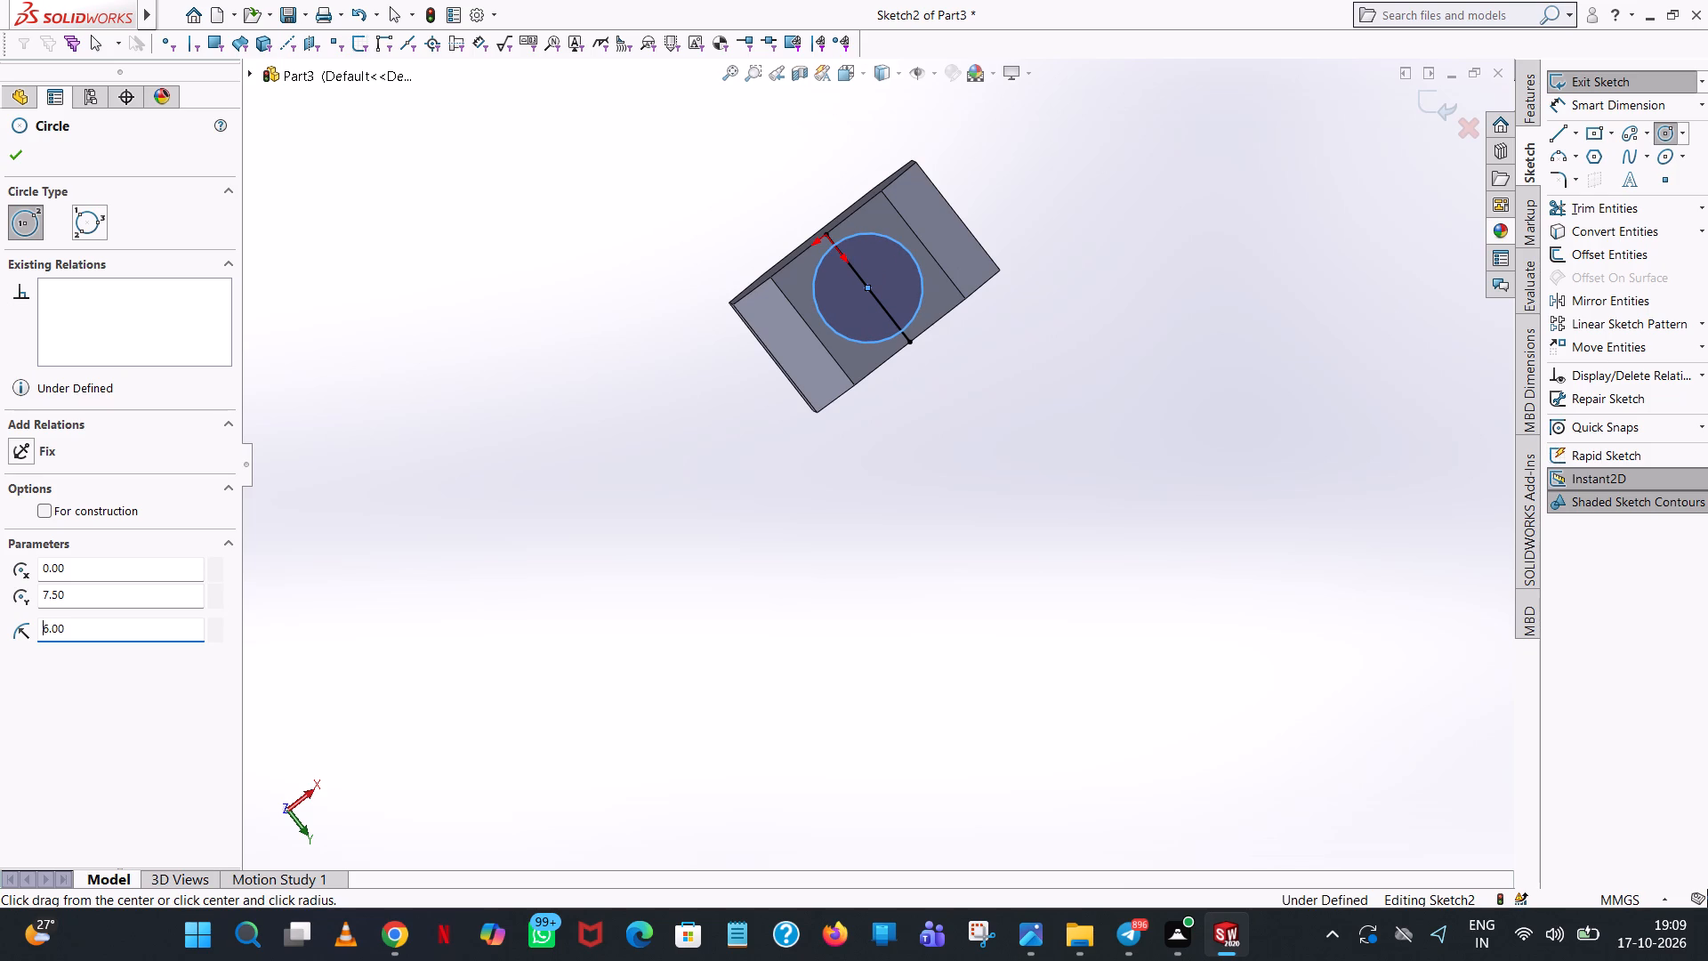
right_click(898, 274)
click(986, 284)
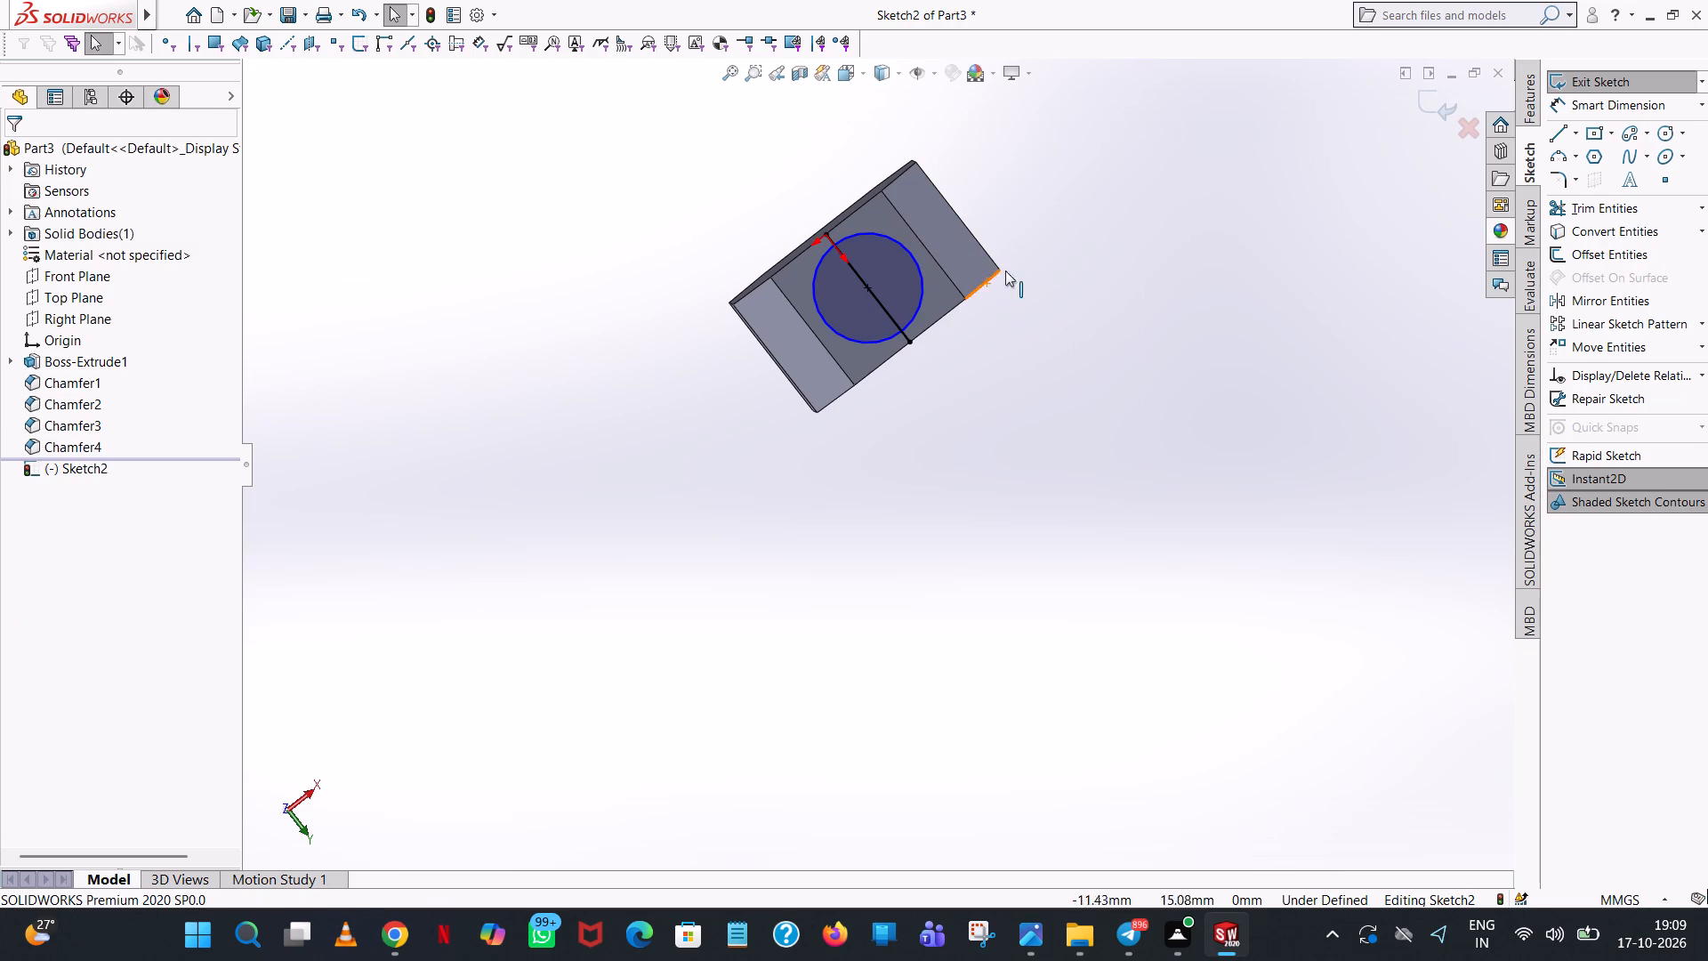
Trim away the vertical guide line across the side face, leaving only the 6 mm radius circle in the sketch.
click(1563, 211)
click(904, 333)
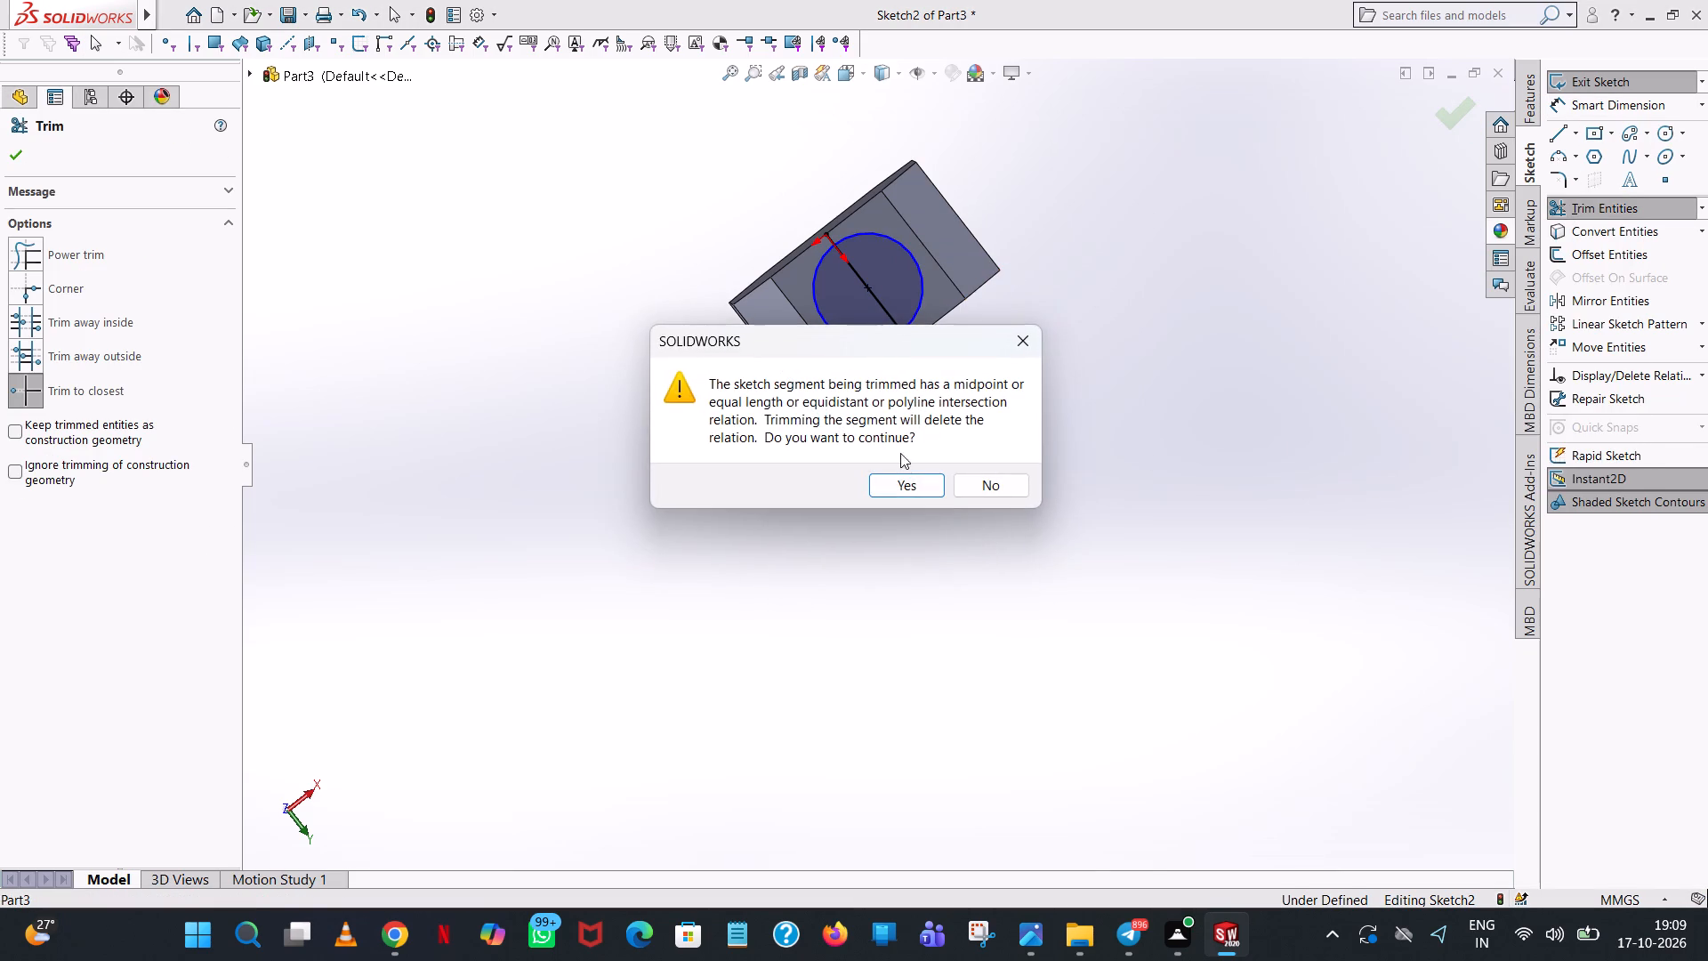
click(898, 479)
click(880, 303)
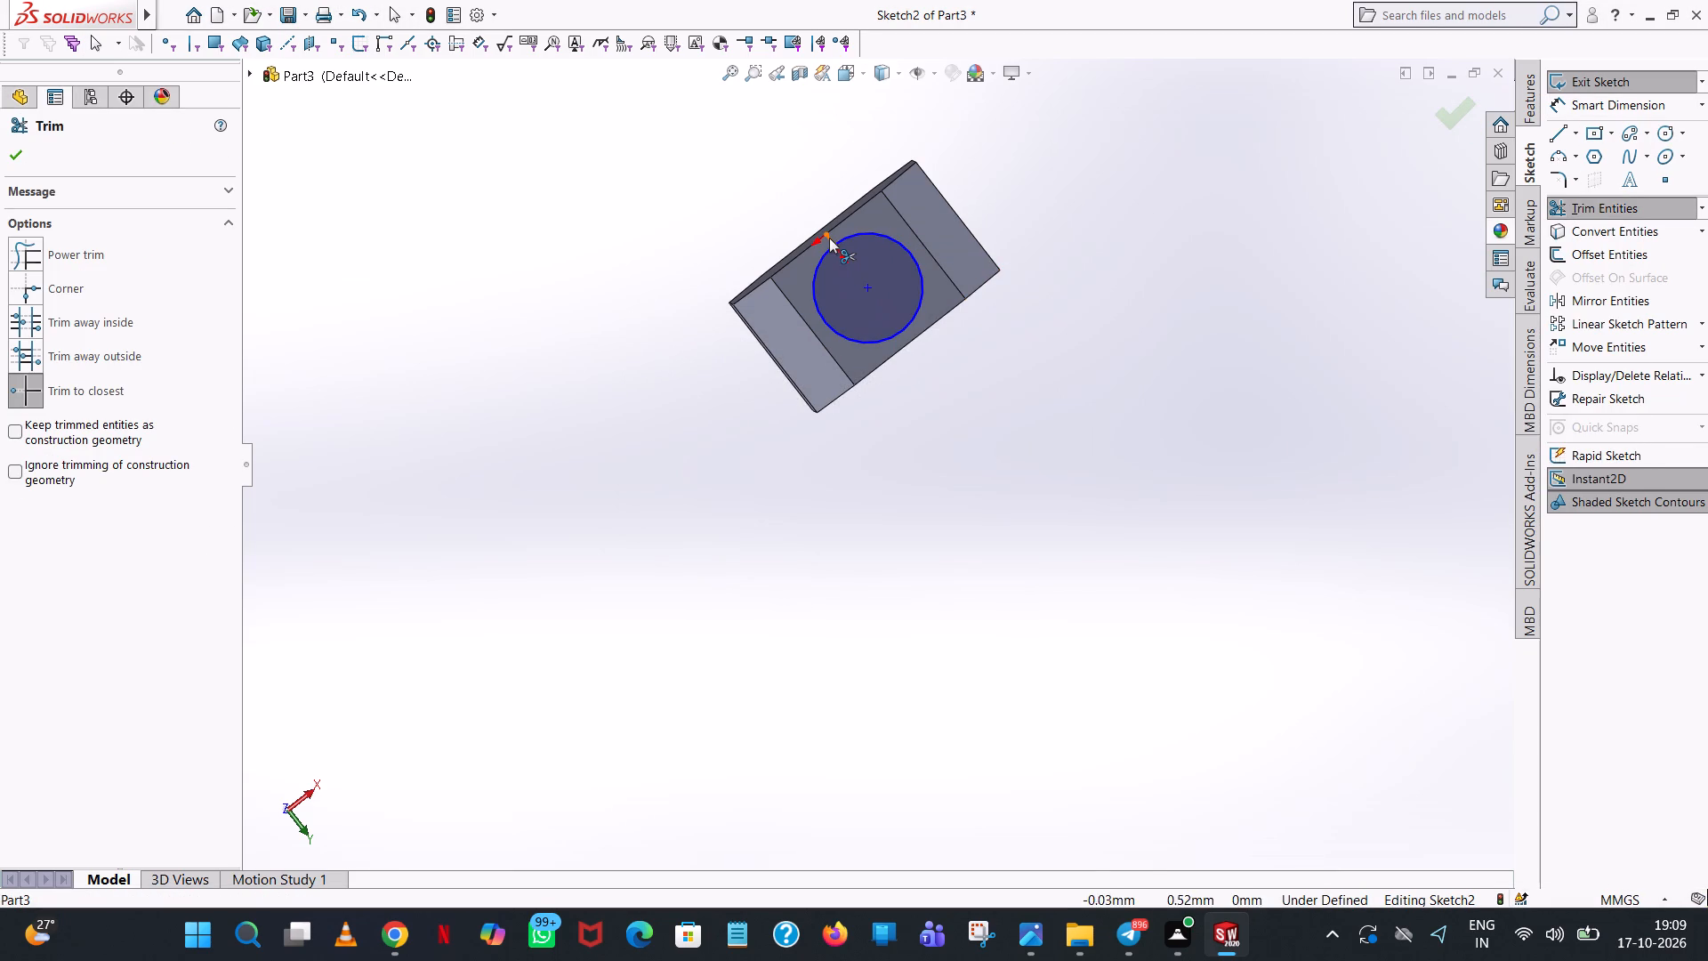
click(829, 238)
Dimension the diameter of the circle on the side face.
scroll(829, 240, down, 7)
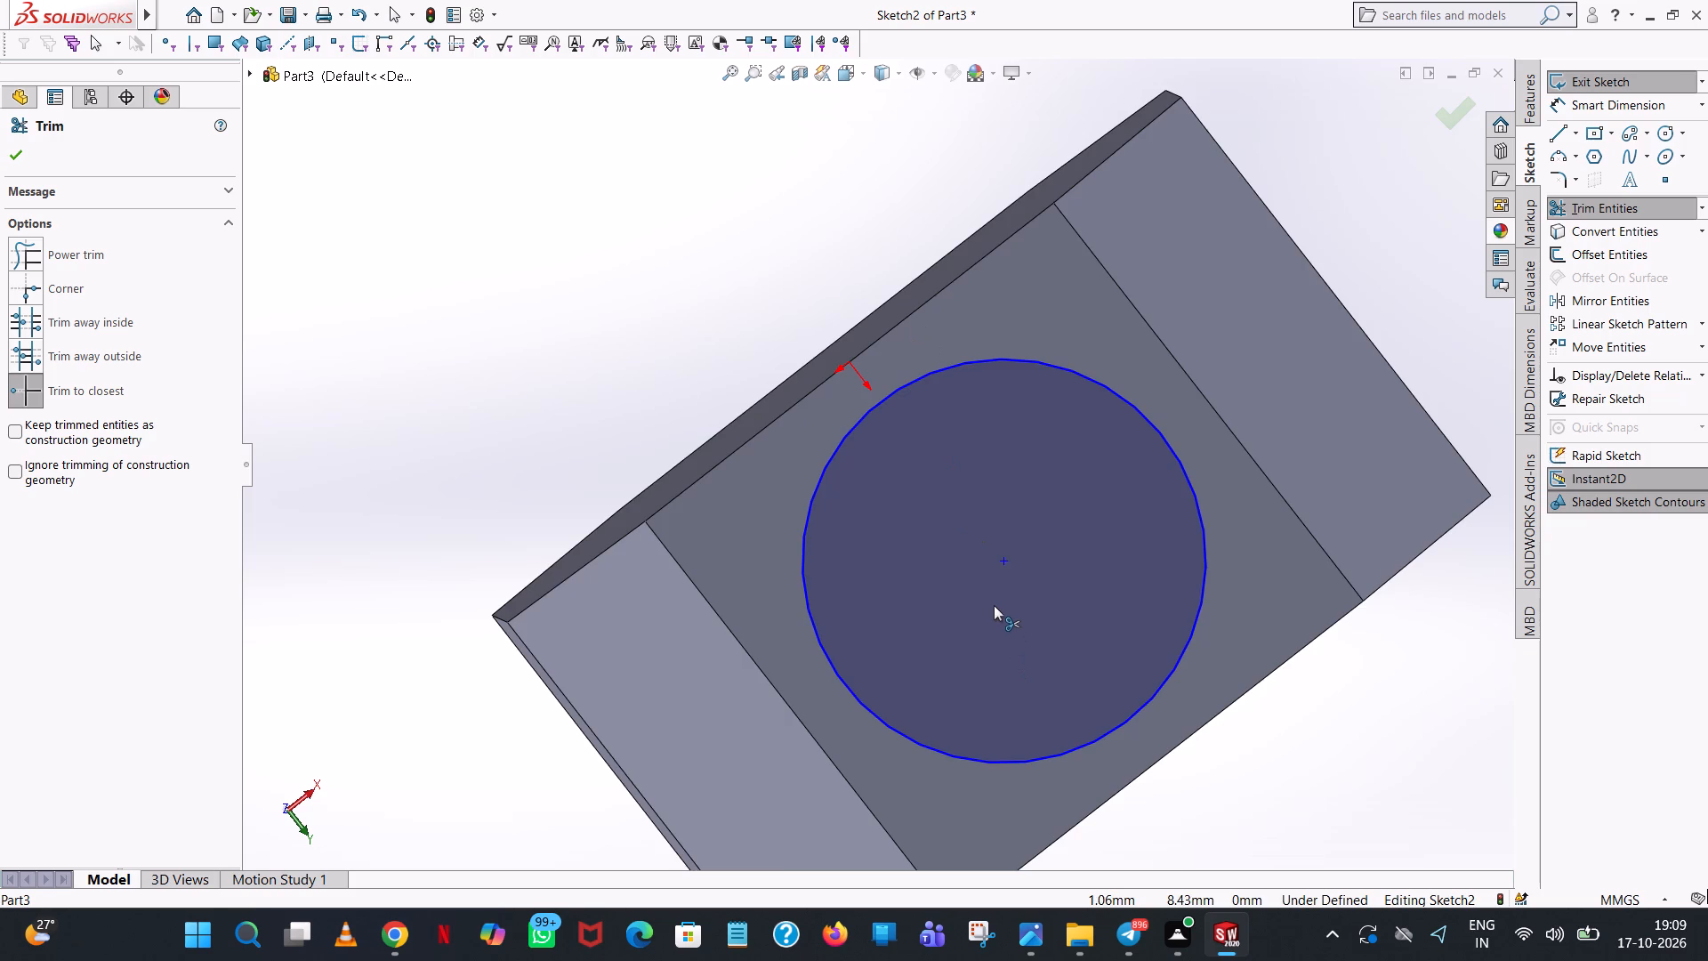
scroll(994, 605, up, 6)
click(1567, 102)
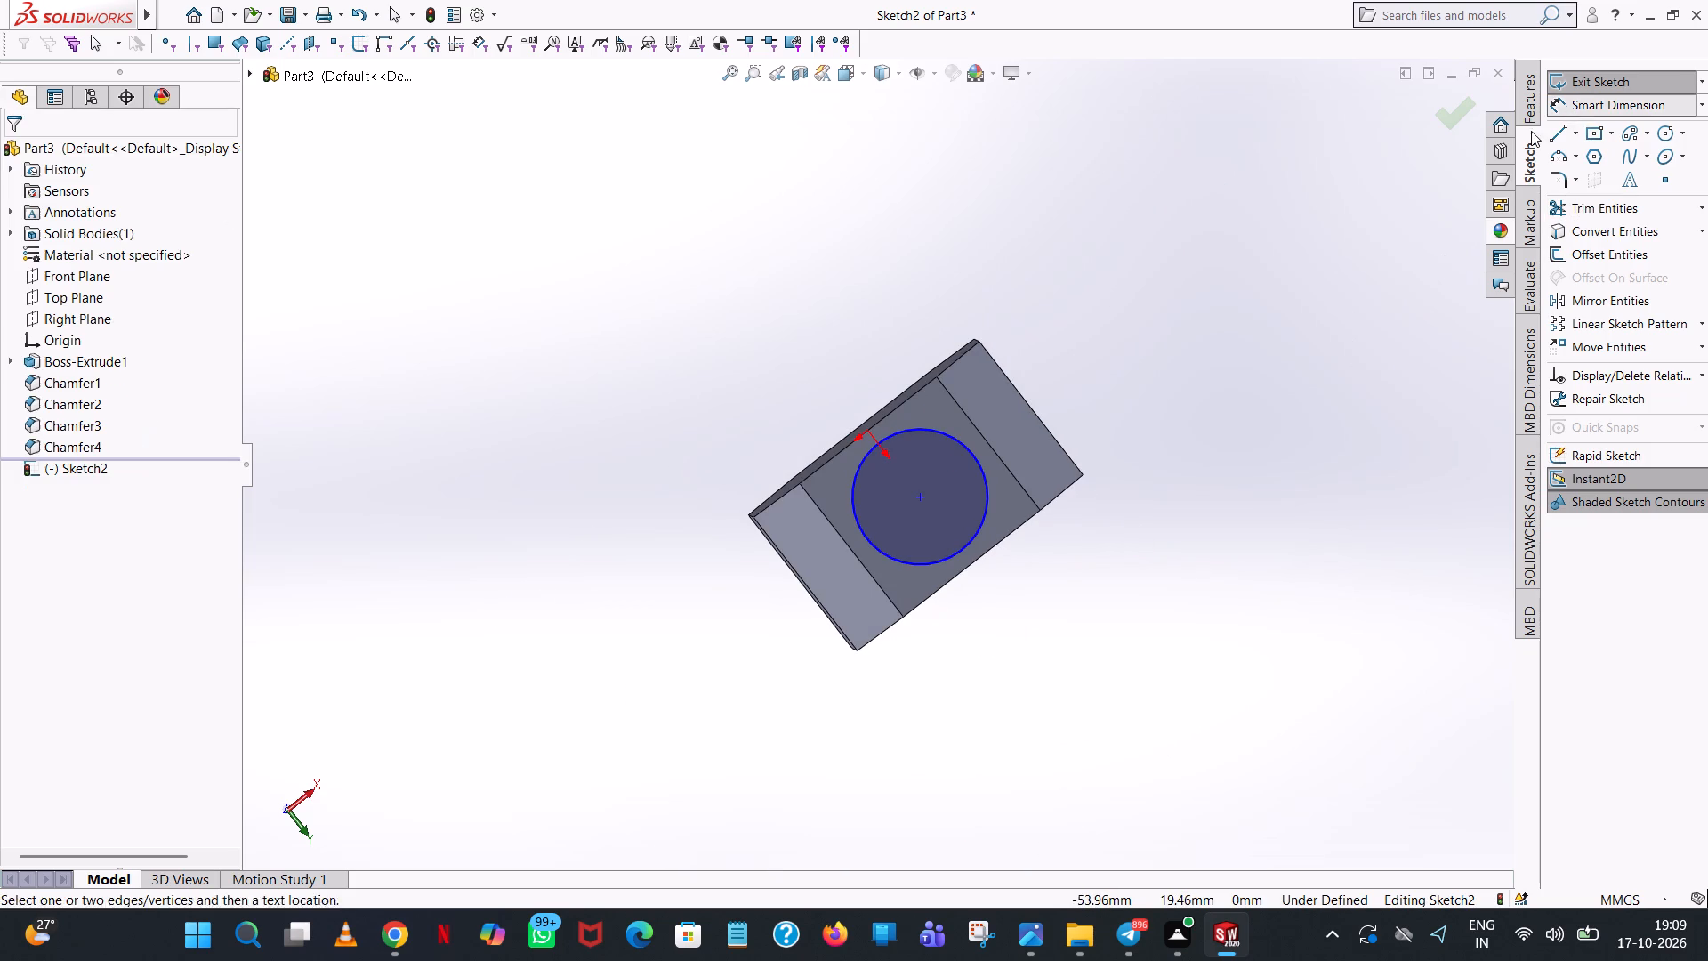
click(991, 504)
click(1125, 616)
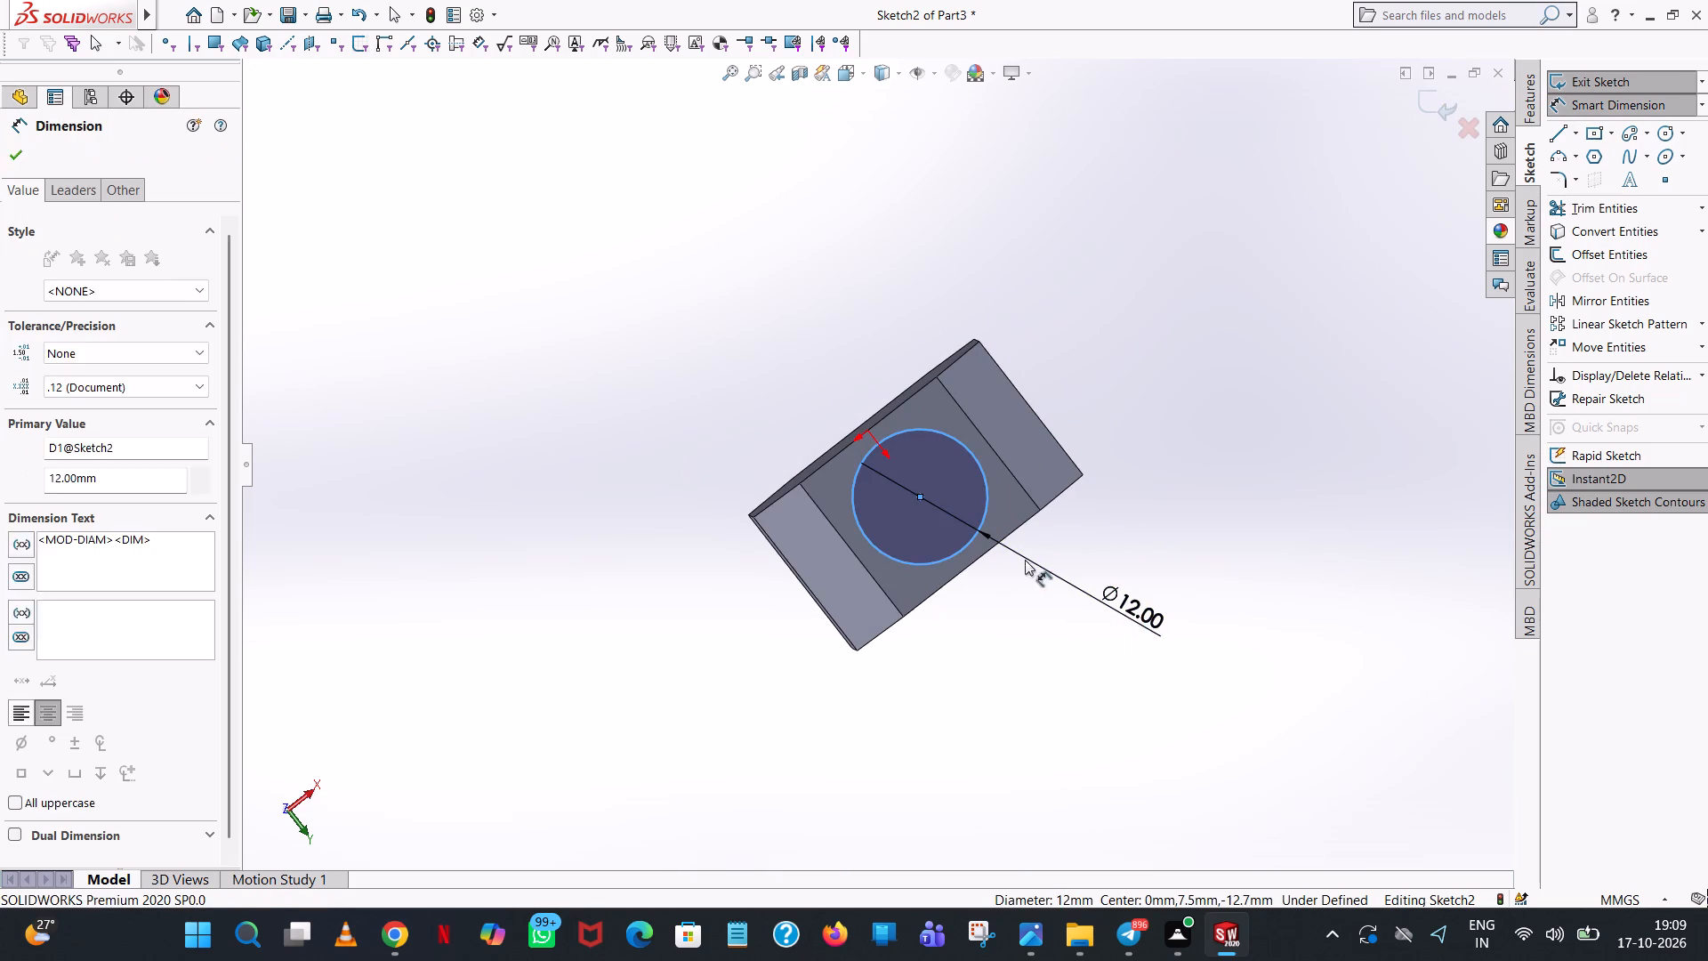
click(1046, 585)
click(1237, 359)
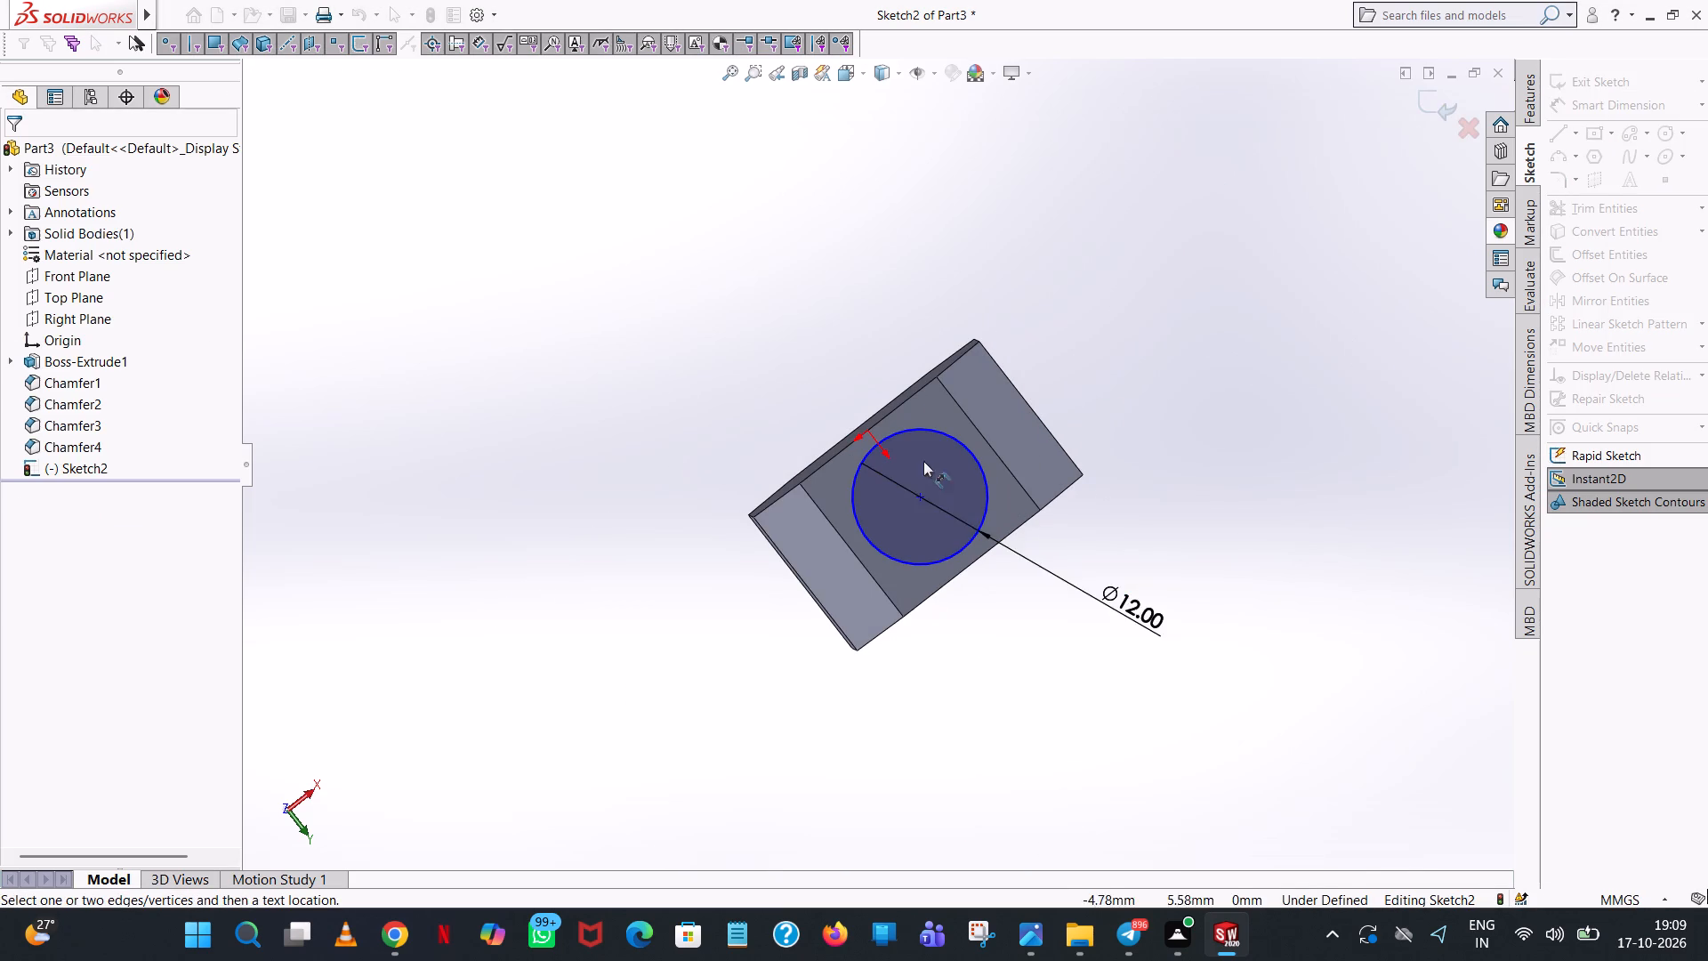
Dimension the circle centre's vertical distance from the origin and its distance to the adjacent chamfer edge.
click(918, 500)
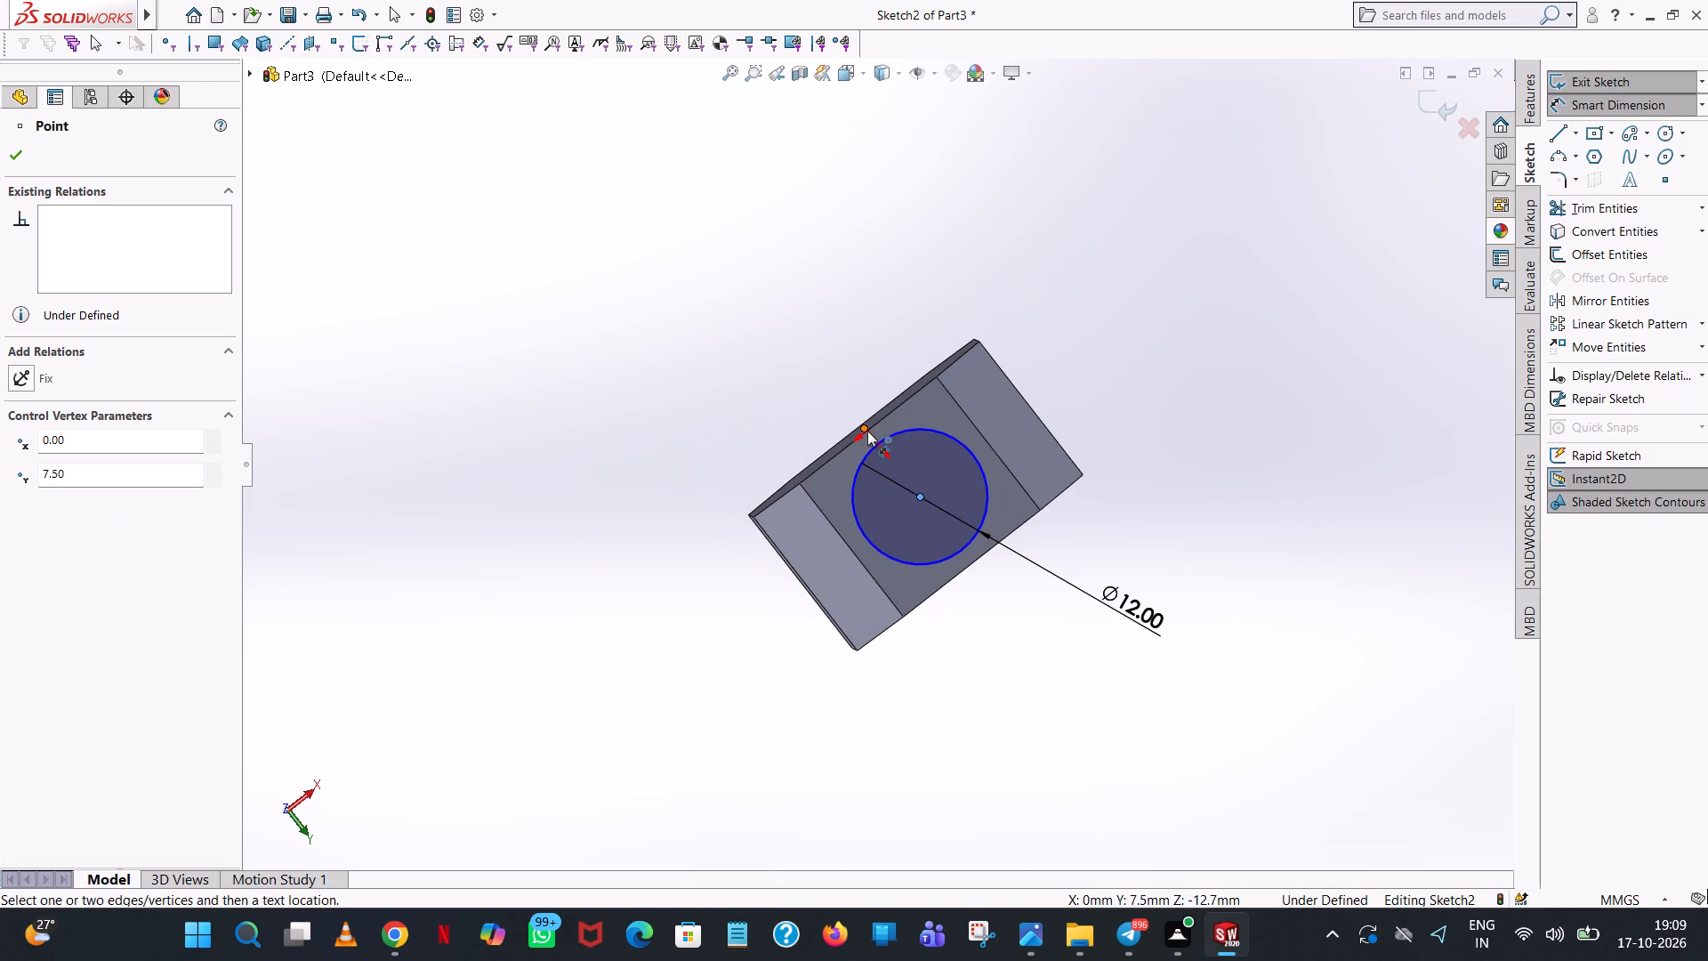
click(863, 430)
click(653, 558)
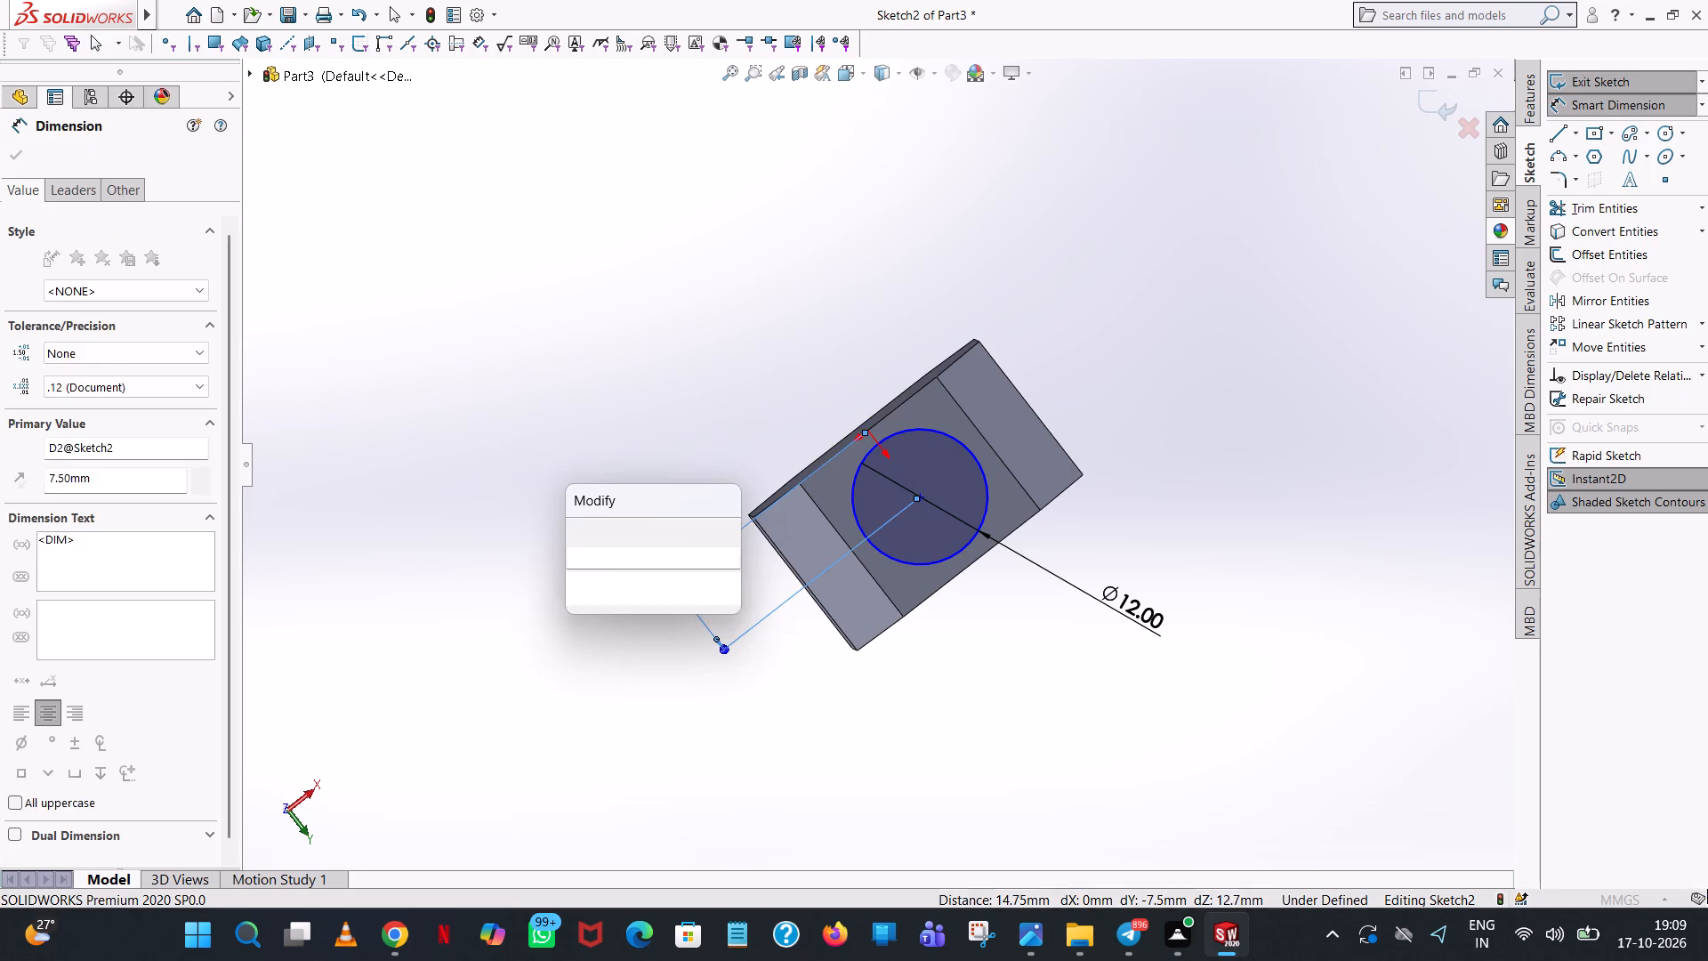
click(577, 532)
click(914, 316)
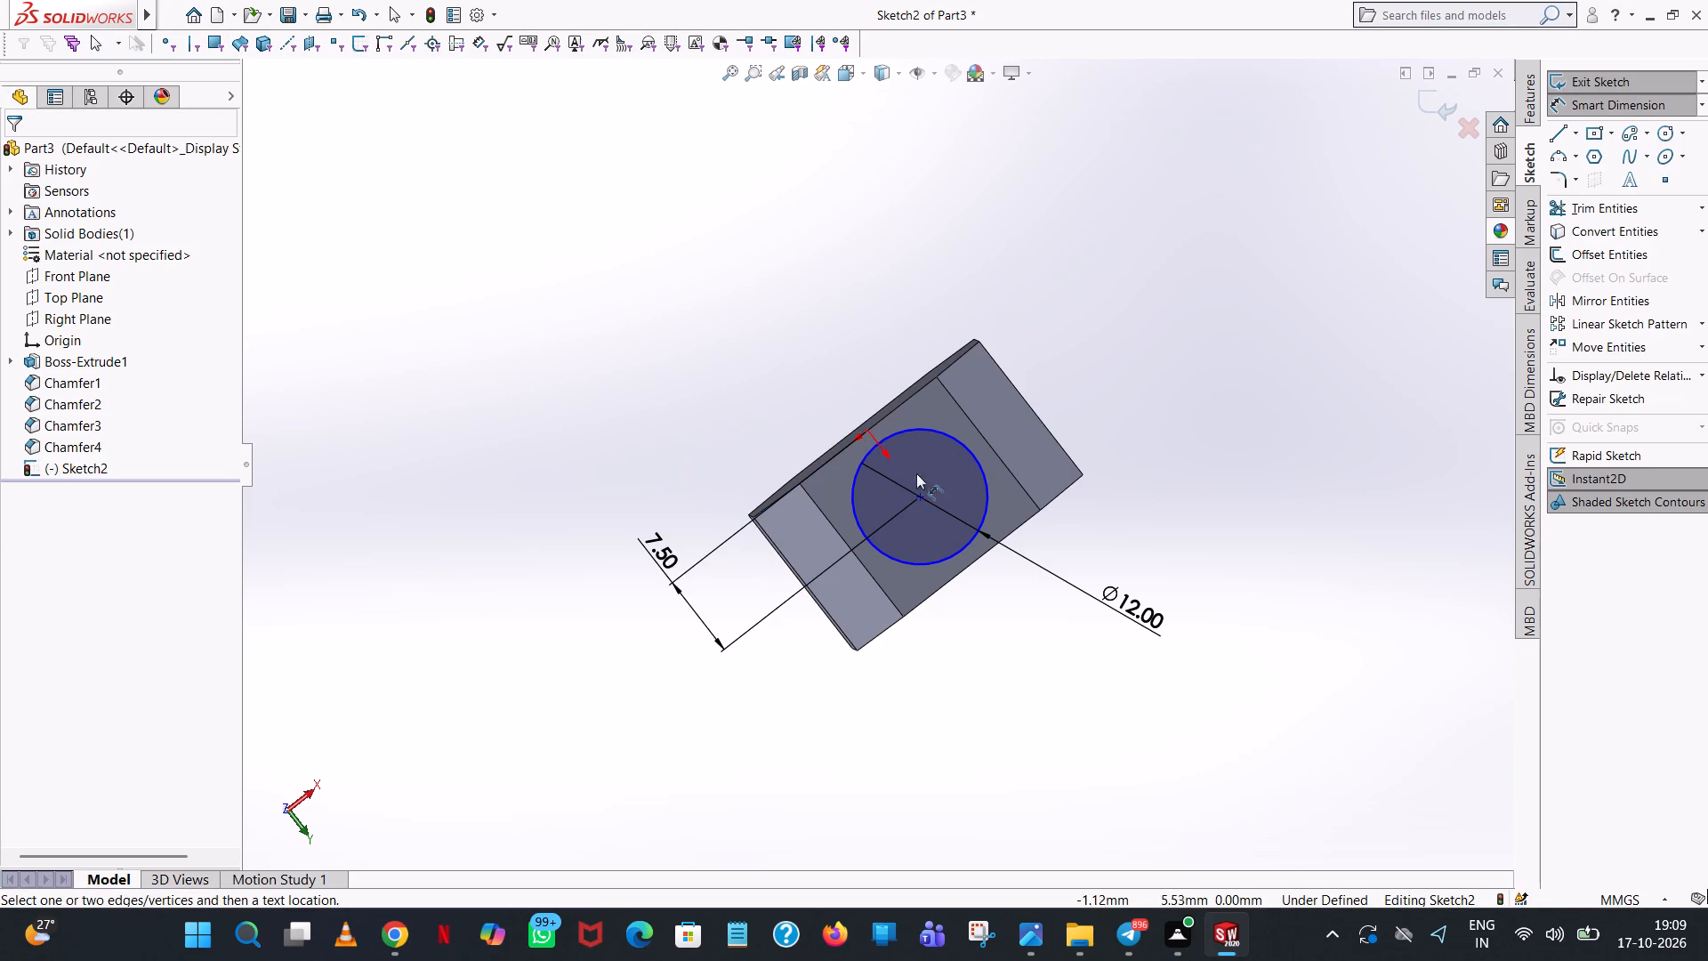
click(917, 499)
click(965, 414)
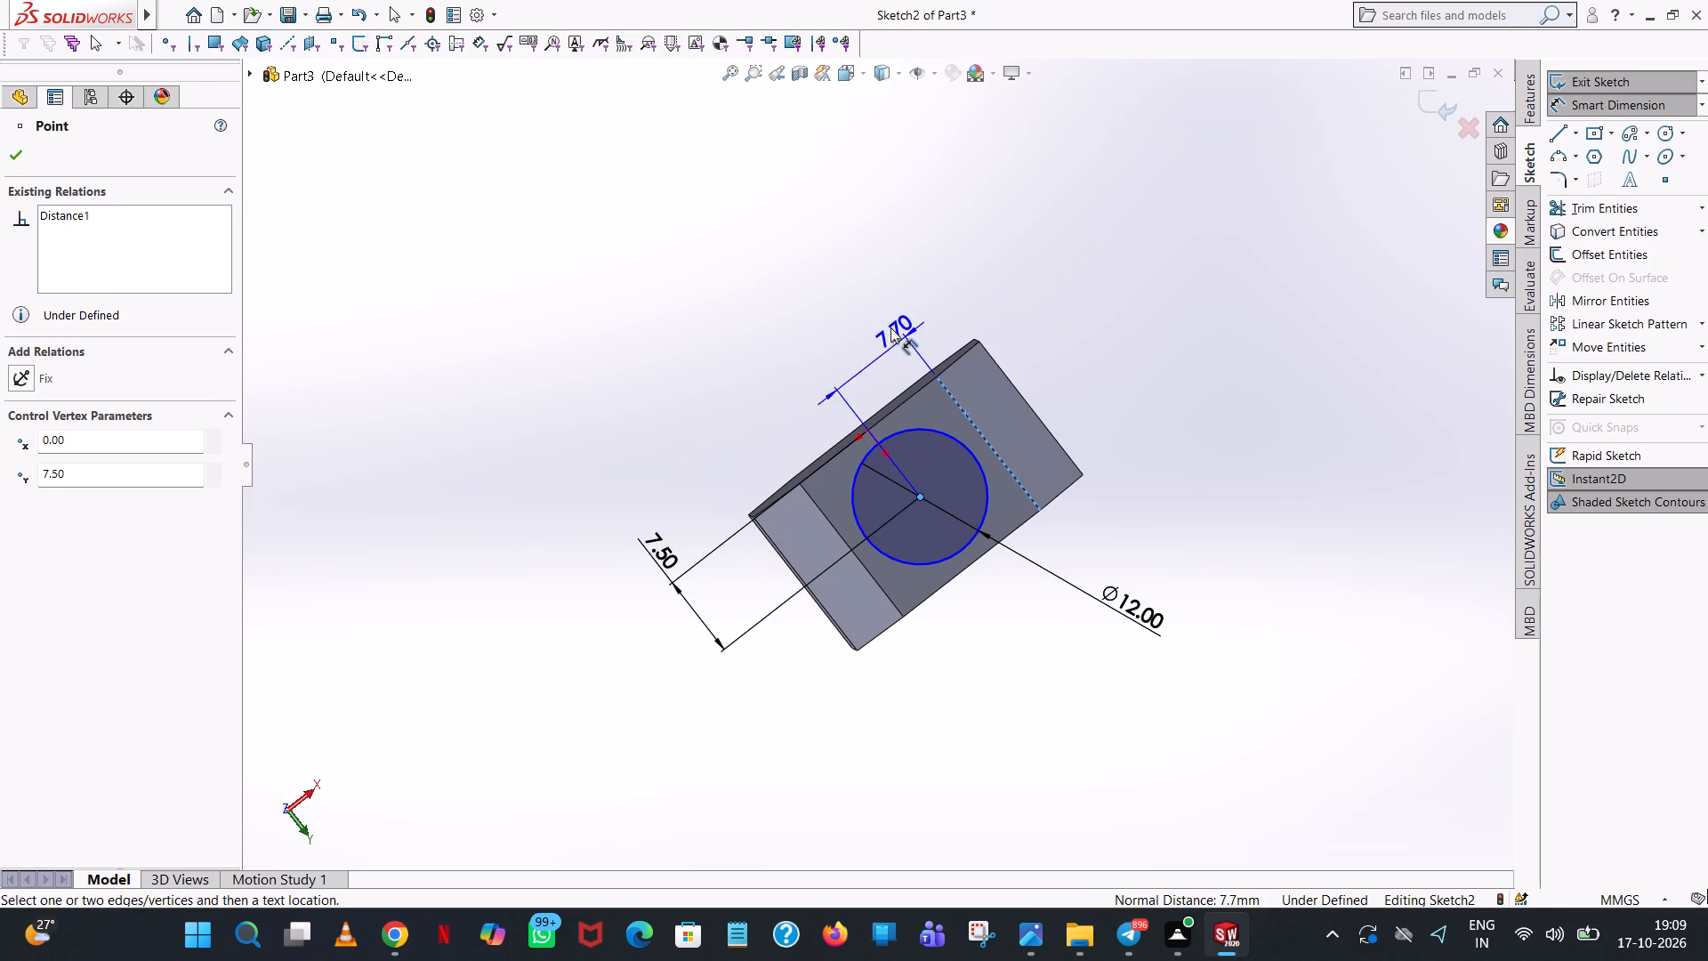
click(885, 317)
click(808, 296)
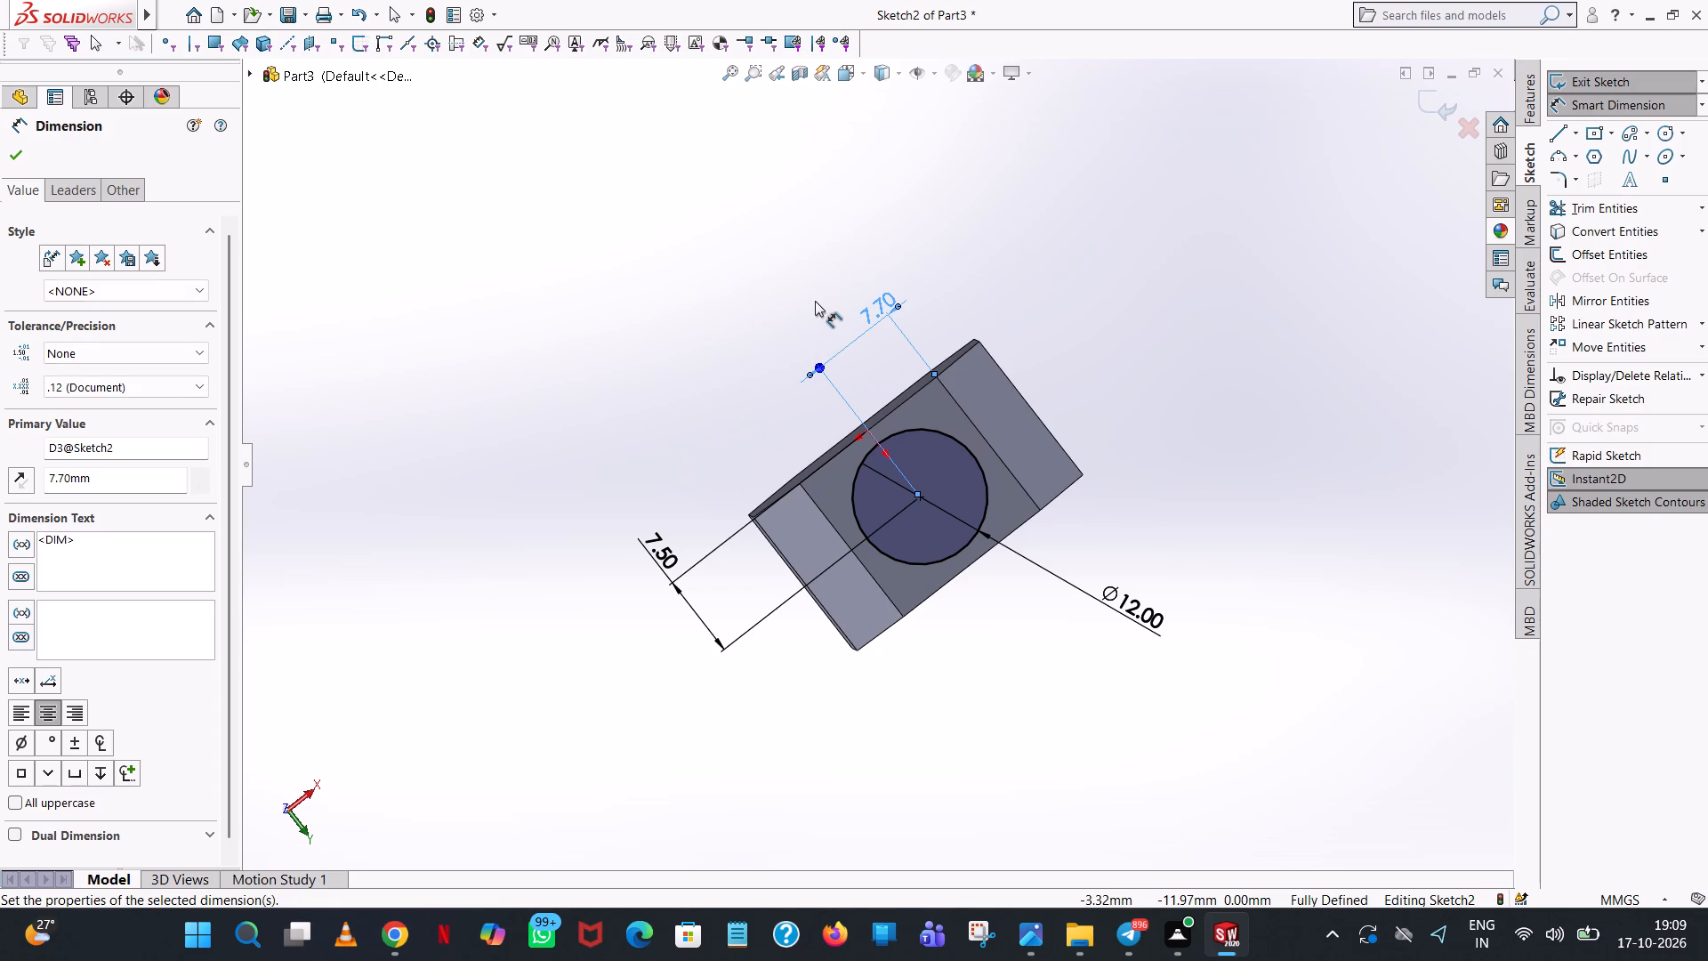
click(815, 301)
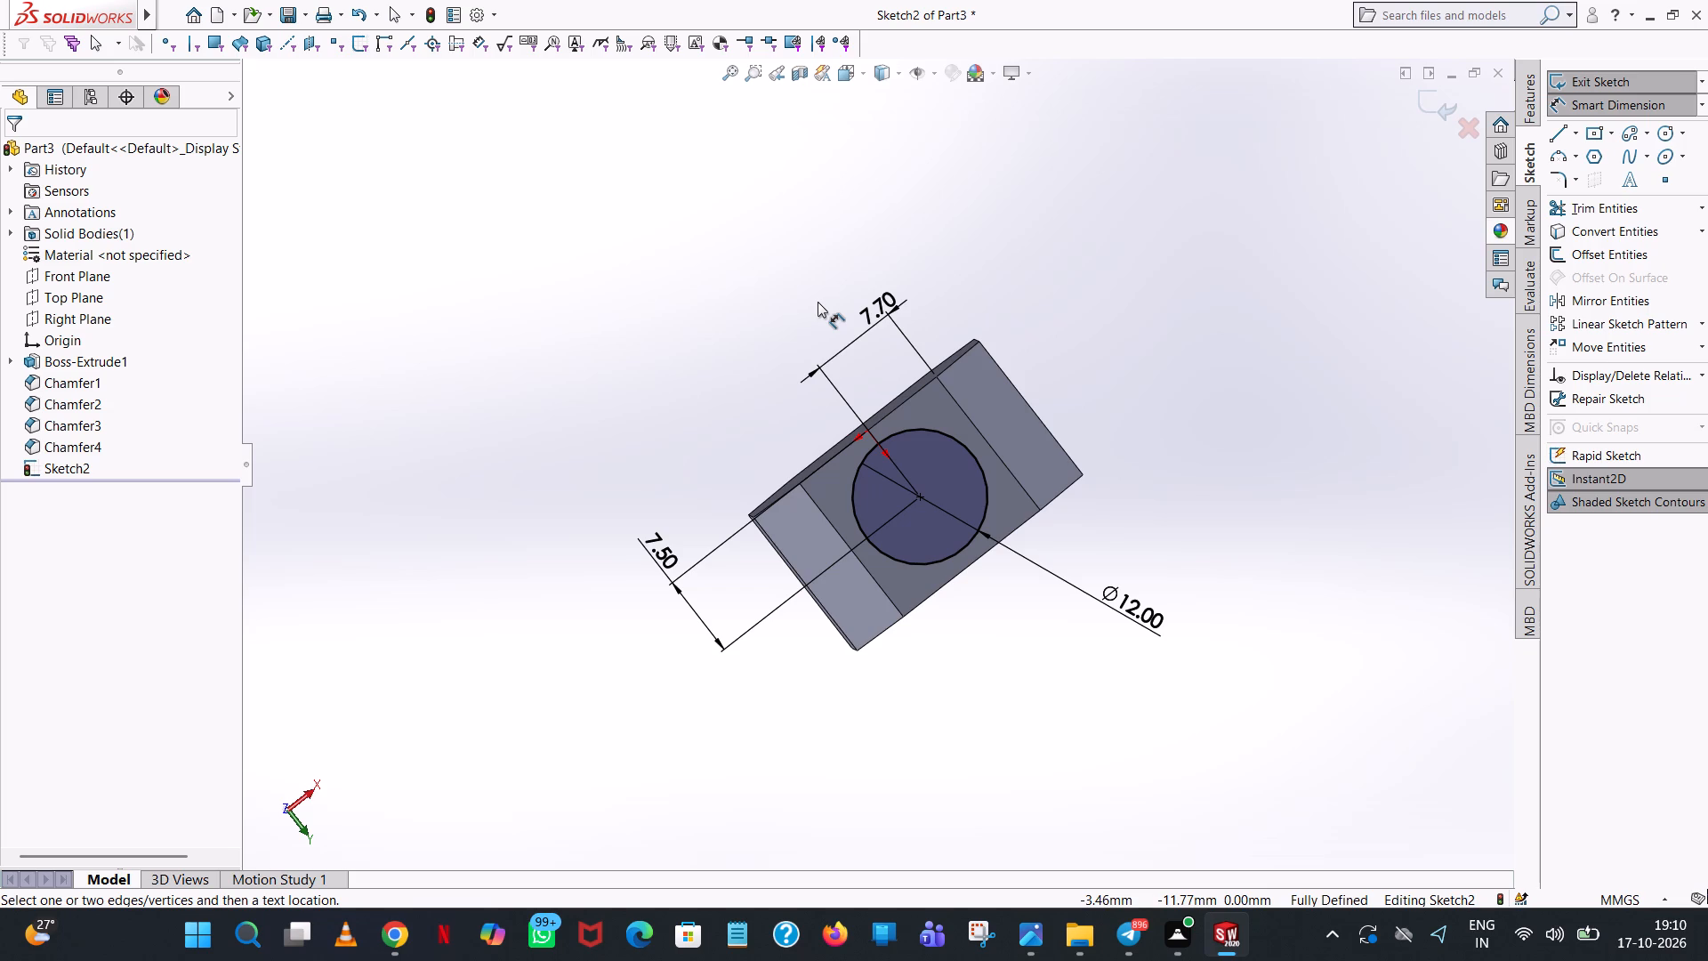
Cut the circle through the block as a blind extruded cut 36 mm deep.
scroll(1065, 535, up, 1)
middle_drag(1065, 535, 1056, 401)
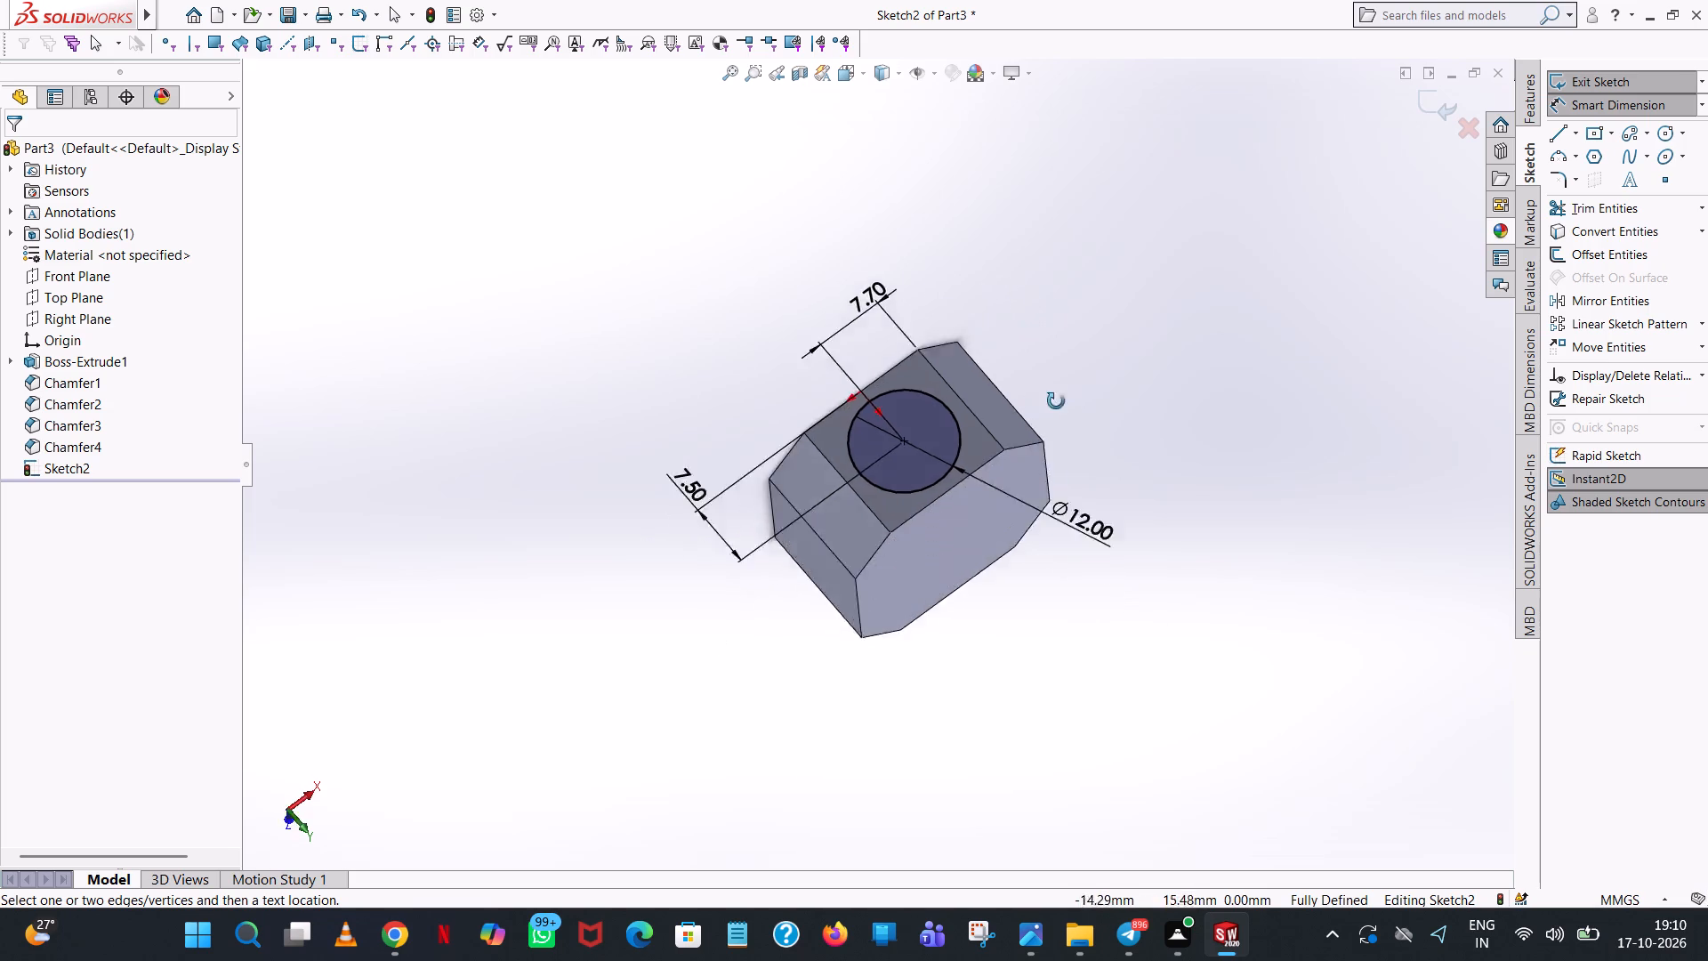
middle_drag(1056, 401, 1095, 267)
scroll(1095, 267, down, 1)
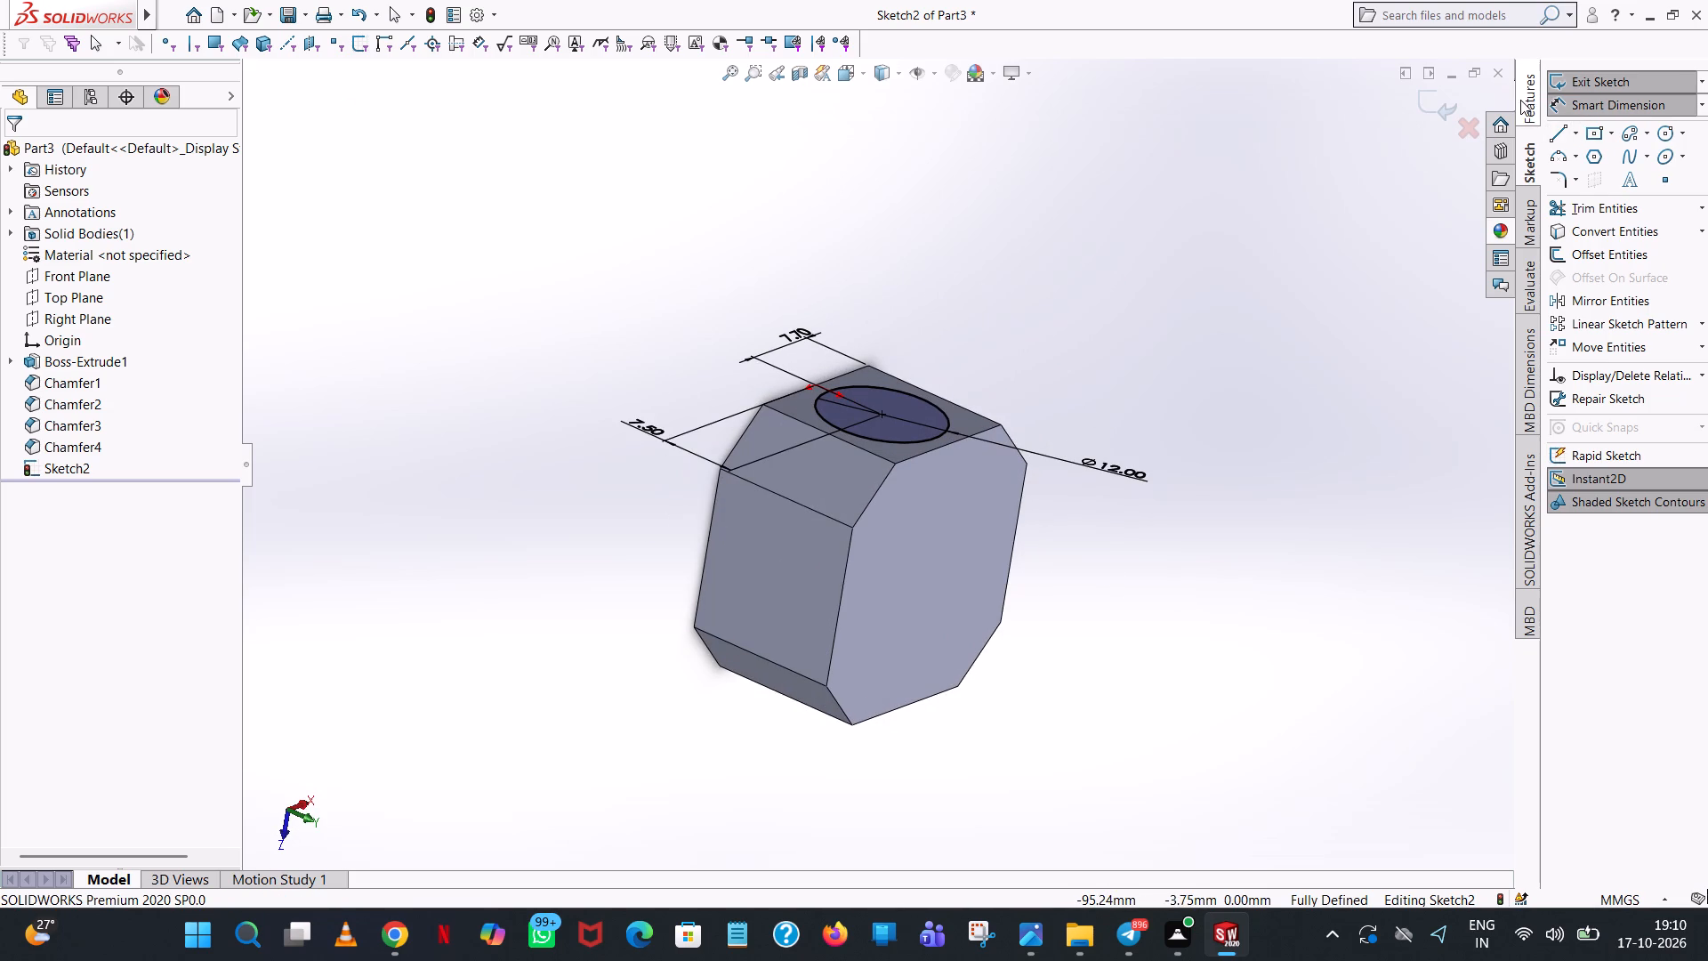
click(1519, 98)
click(1588, 204)
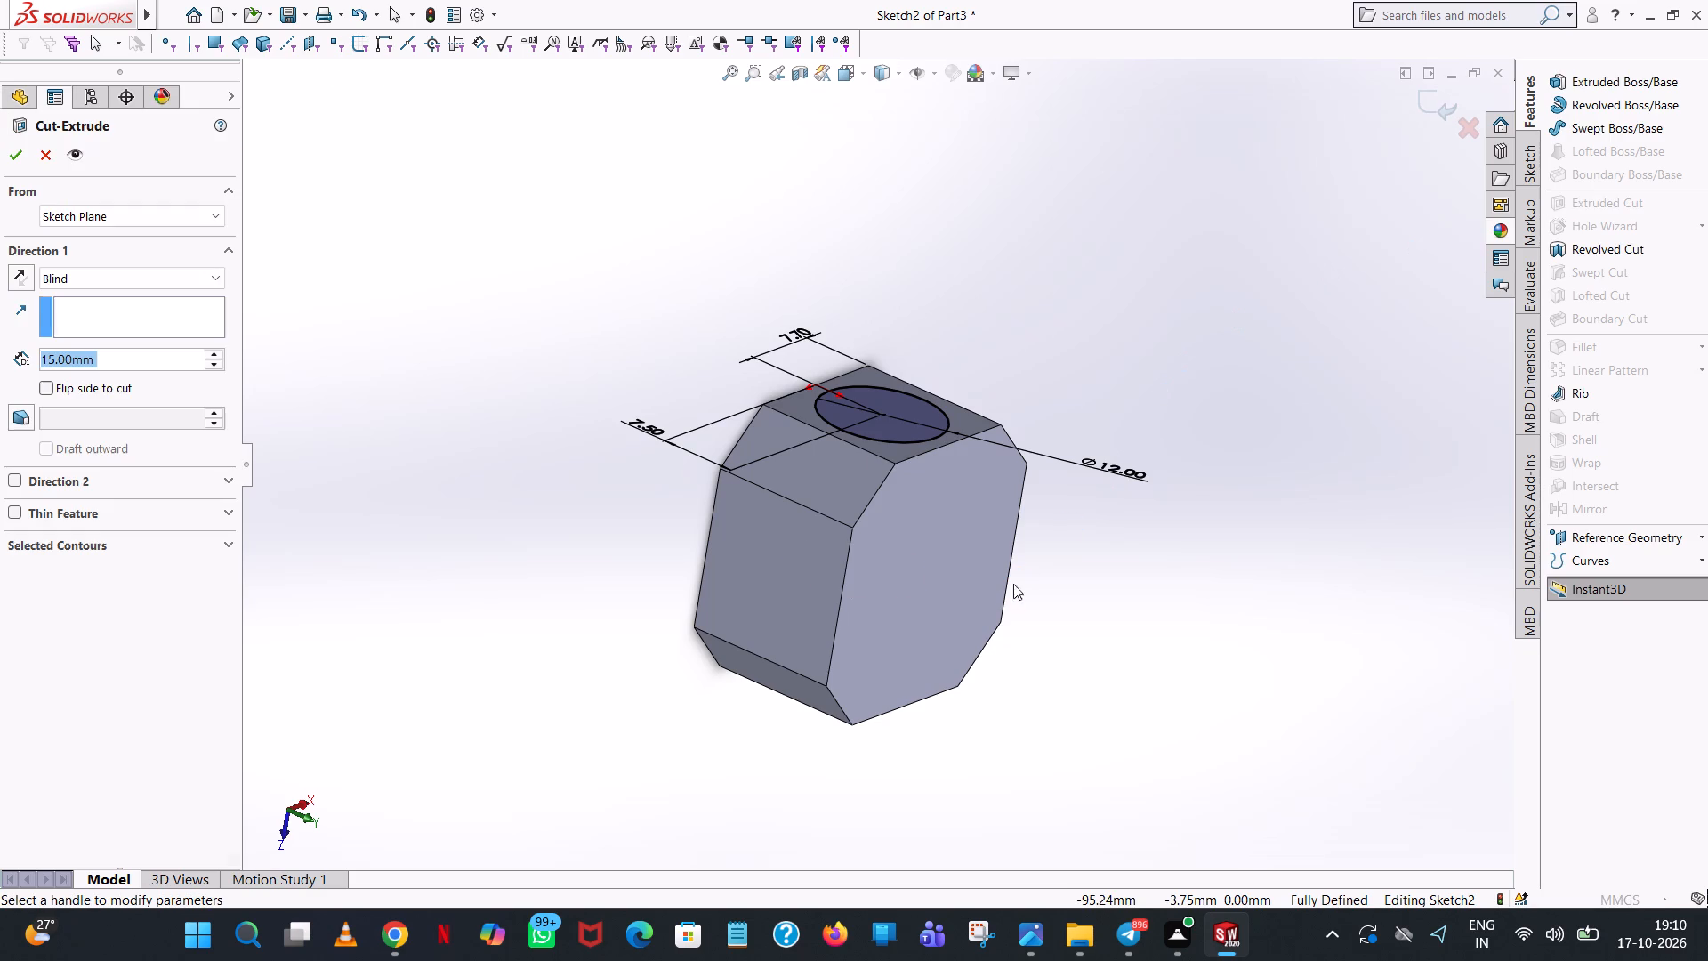
drag(851, 590, 805, 795)
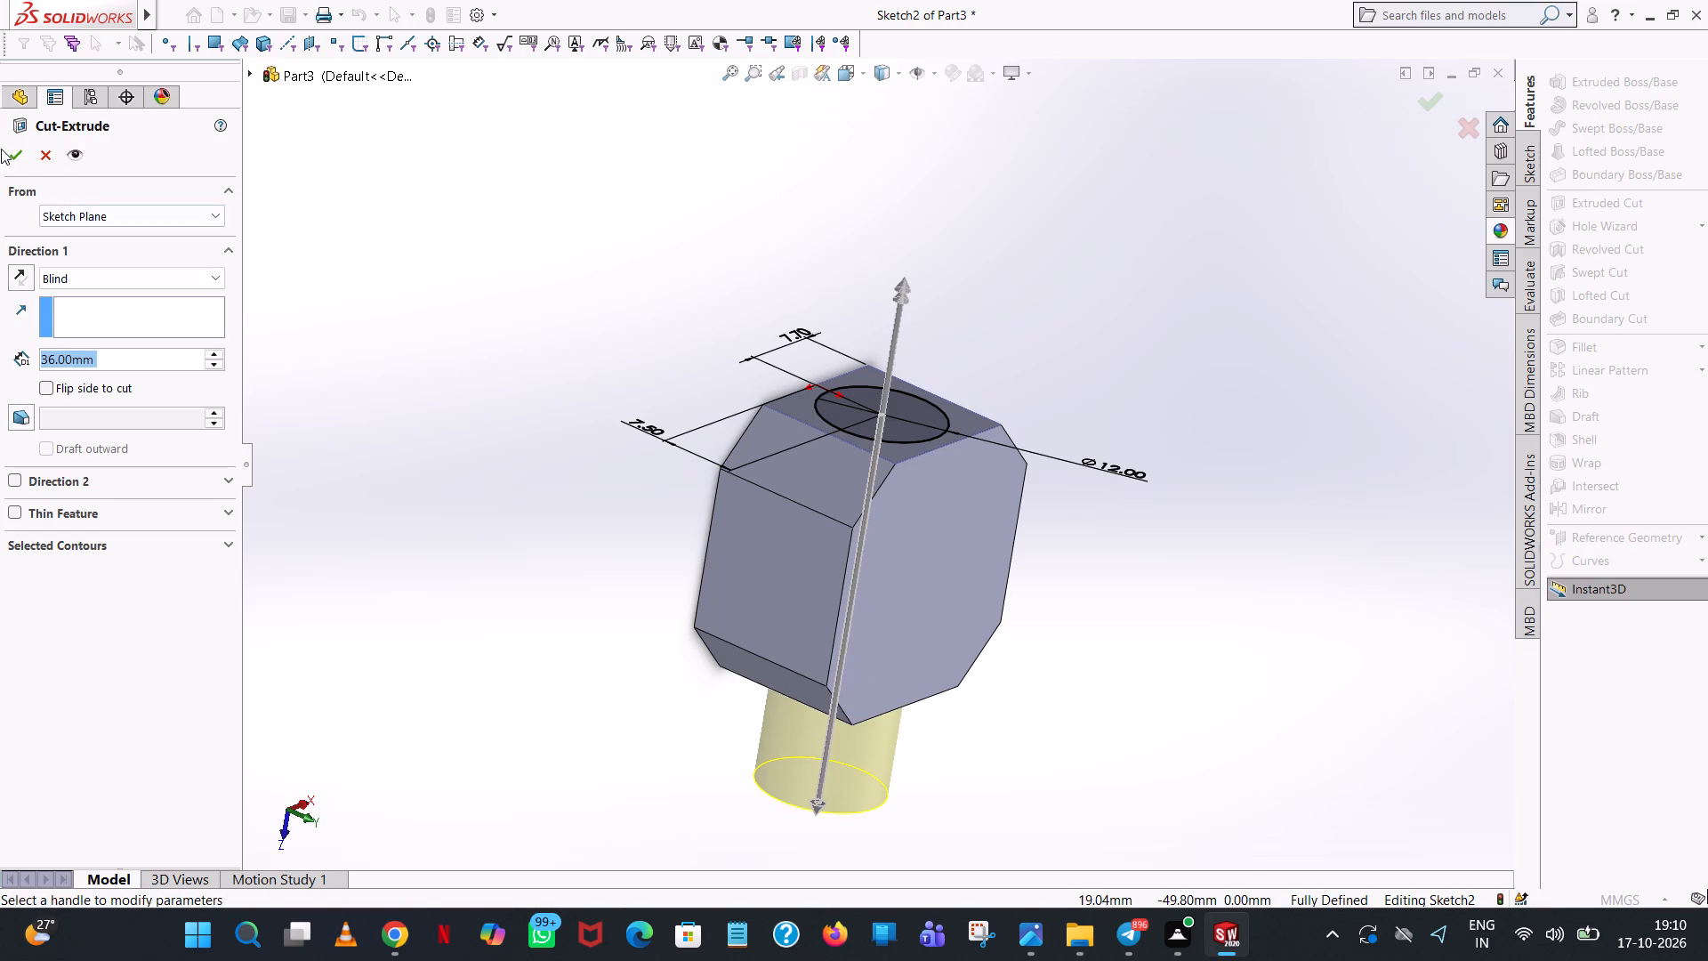
click(18, 163)
click(1168, 453)
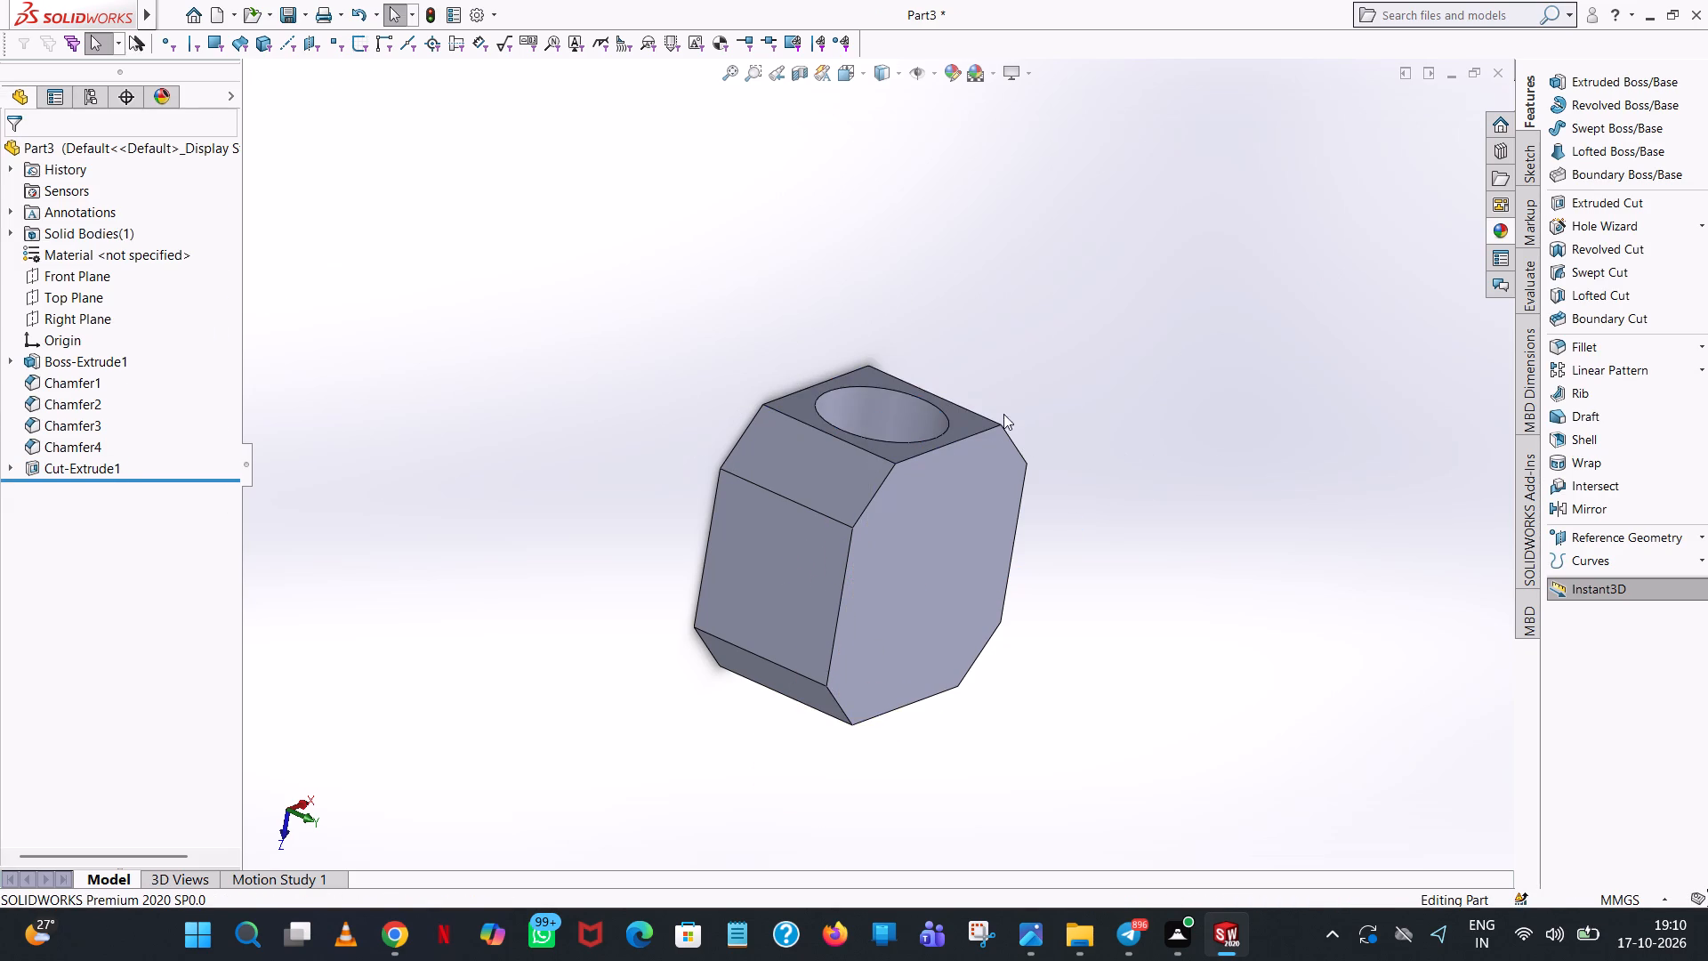
Begin an extruded-cut sketch on an adjacent uncut flat side face, with a line from the far edge's midpoint to the origin.
middle_drag(1003, 414, 747, 412)
click(1567, 203)
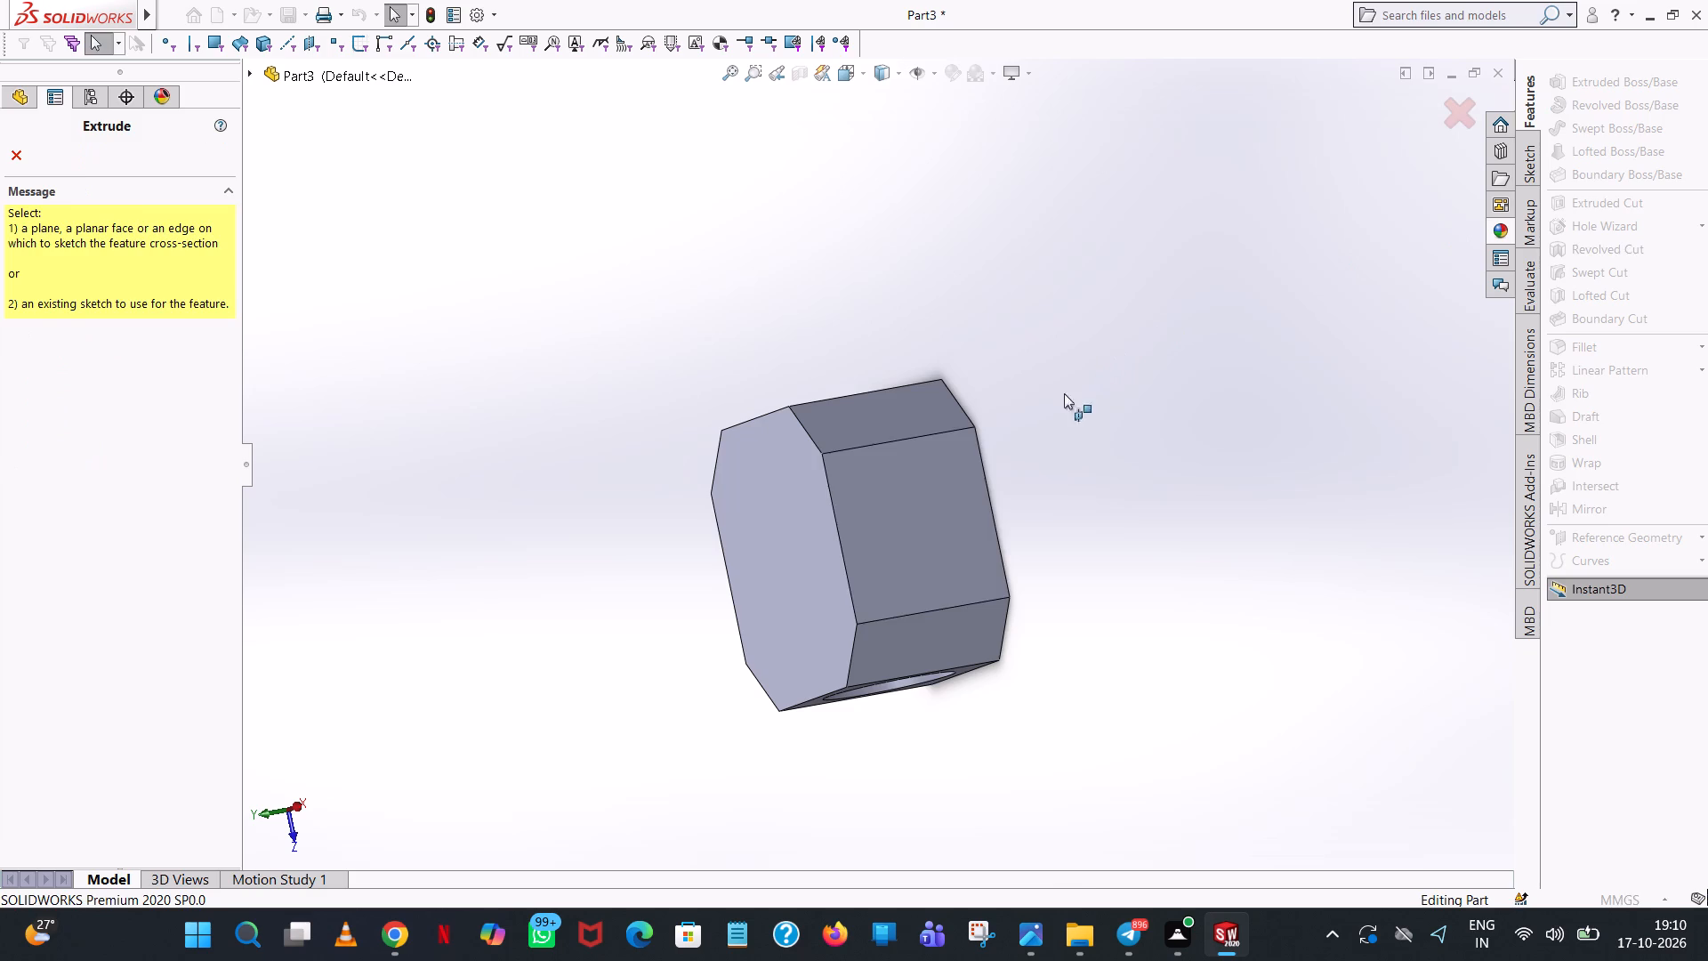
click(911, 507)
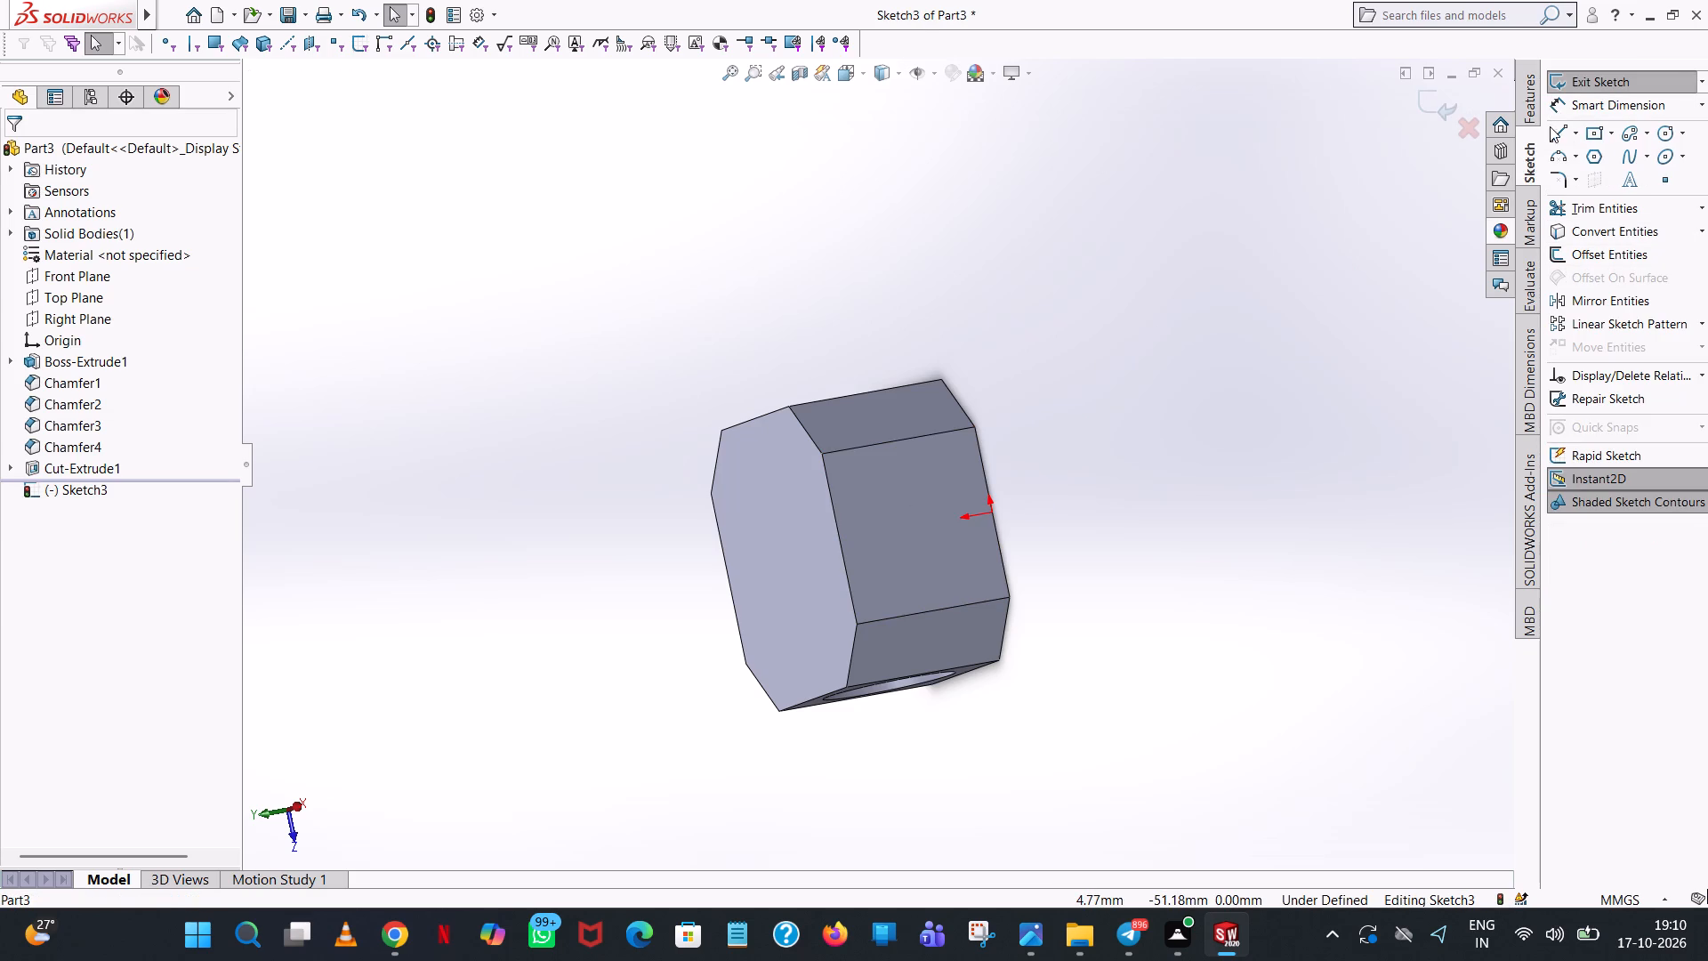
click(1550, 144)
click(839, 539)
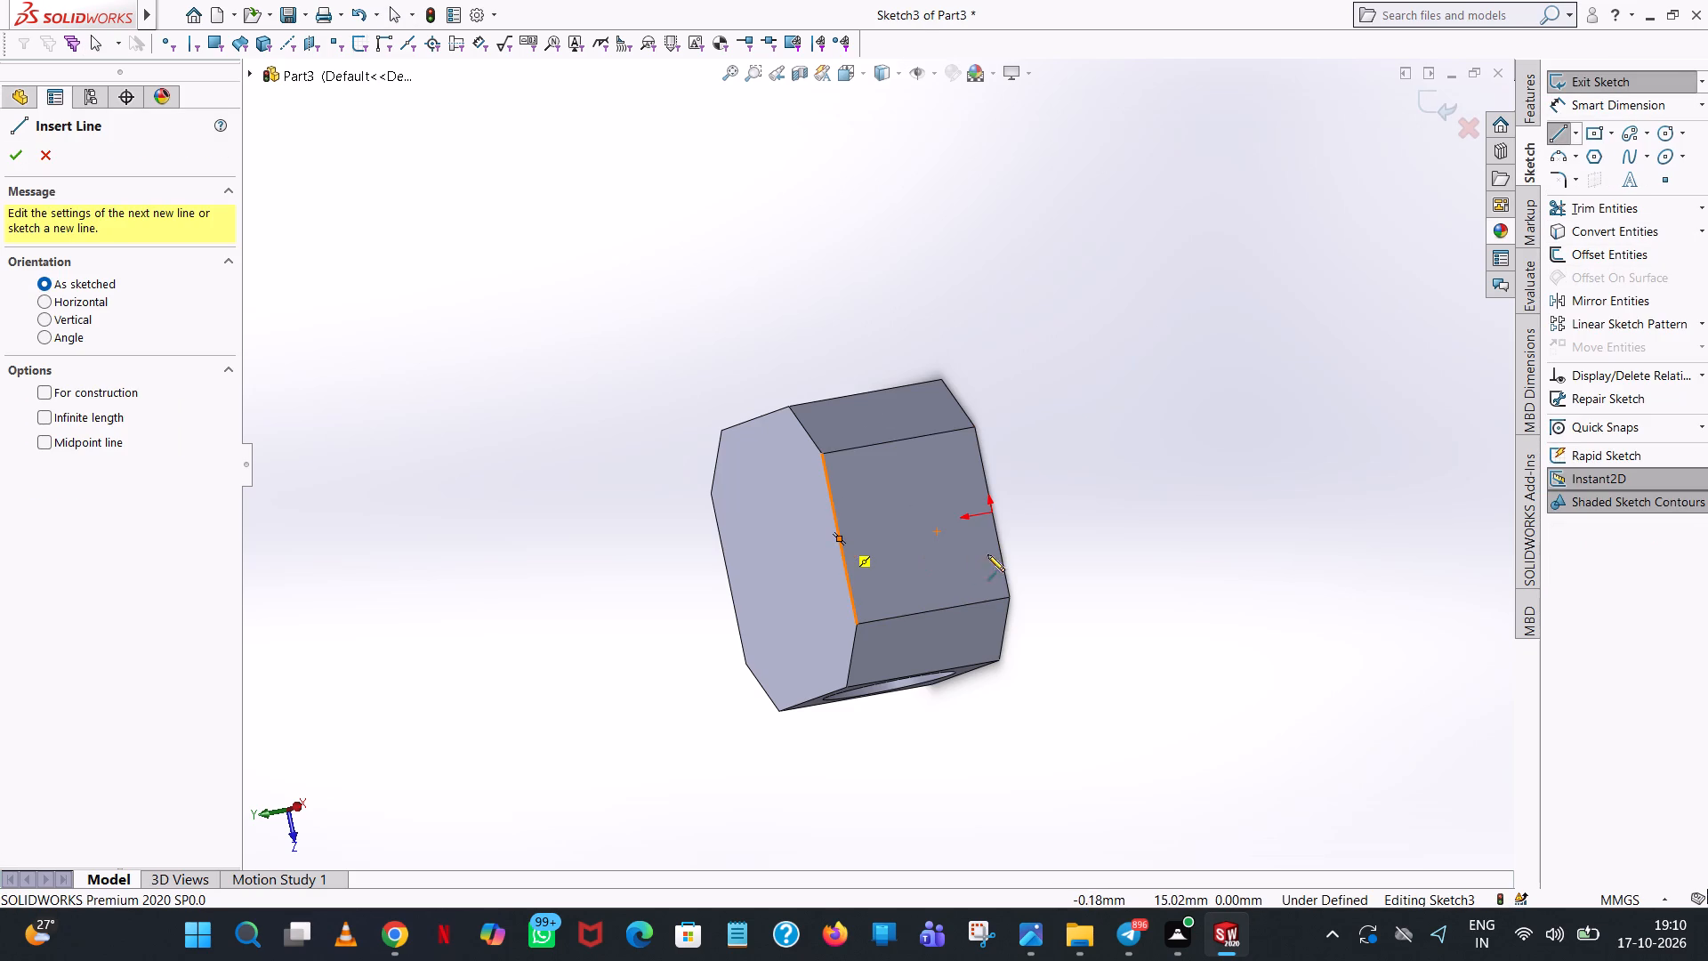
click(991, 511)
right_click(990, 511)
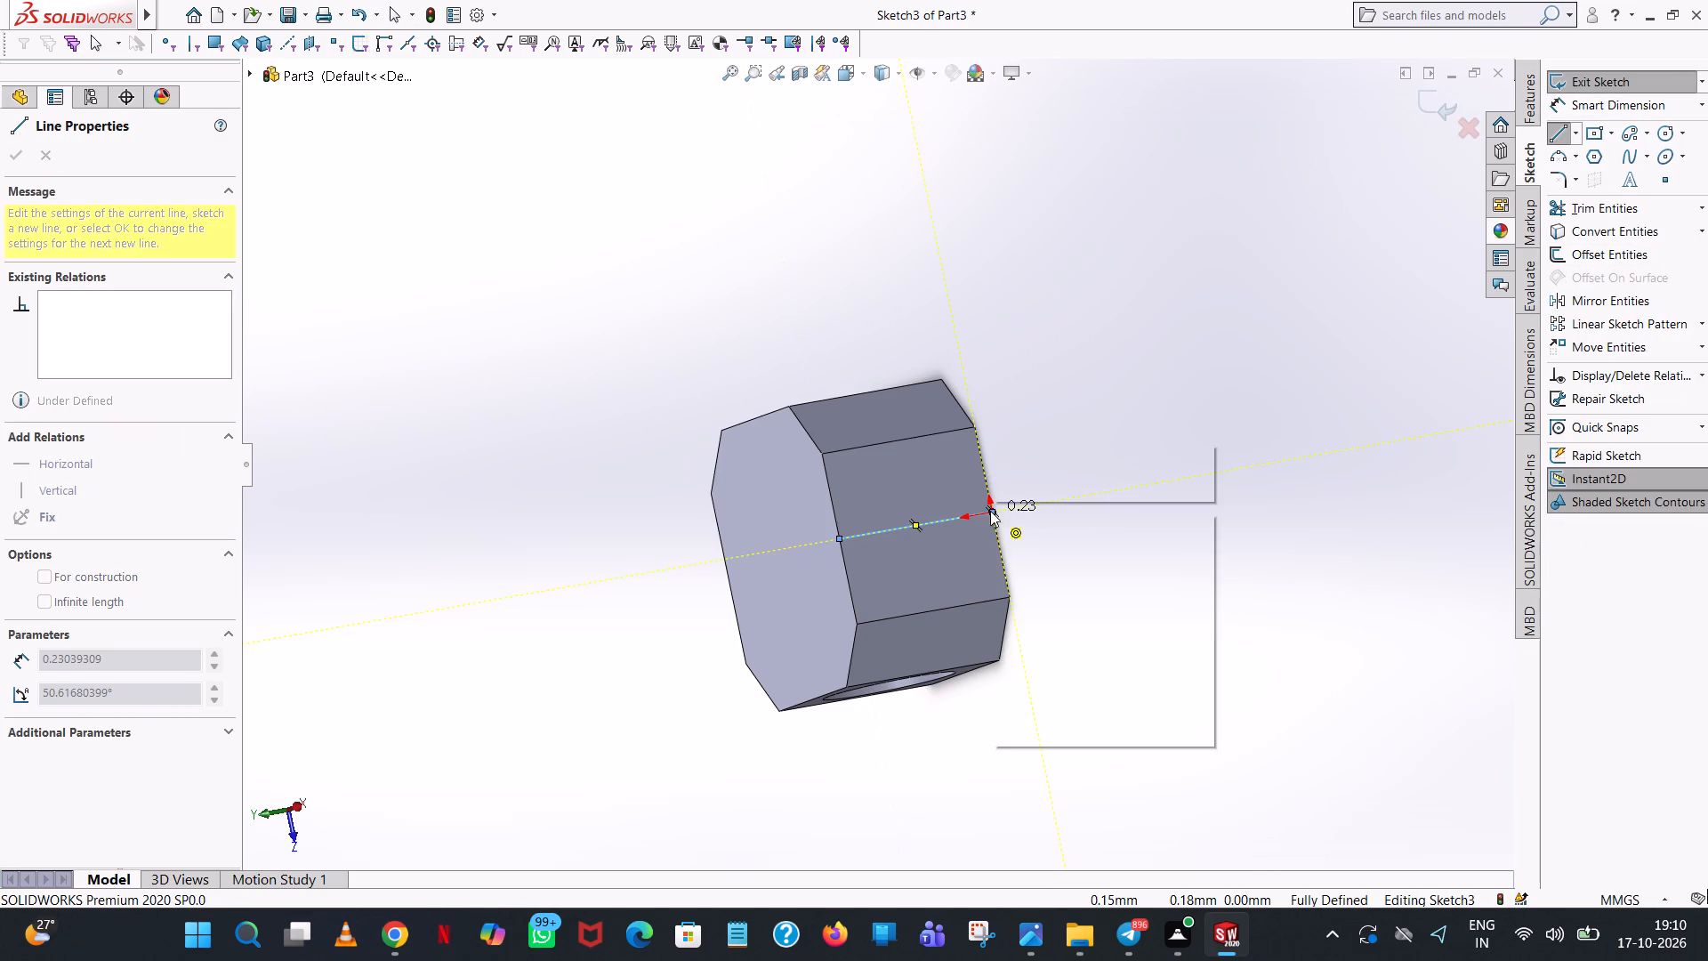
click(1044, 528)
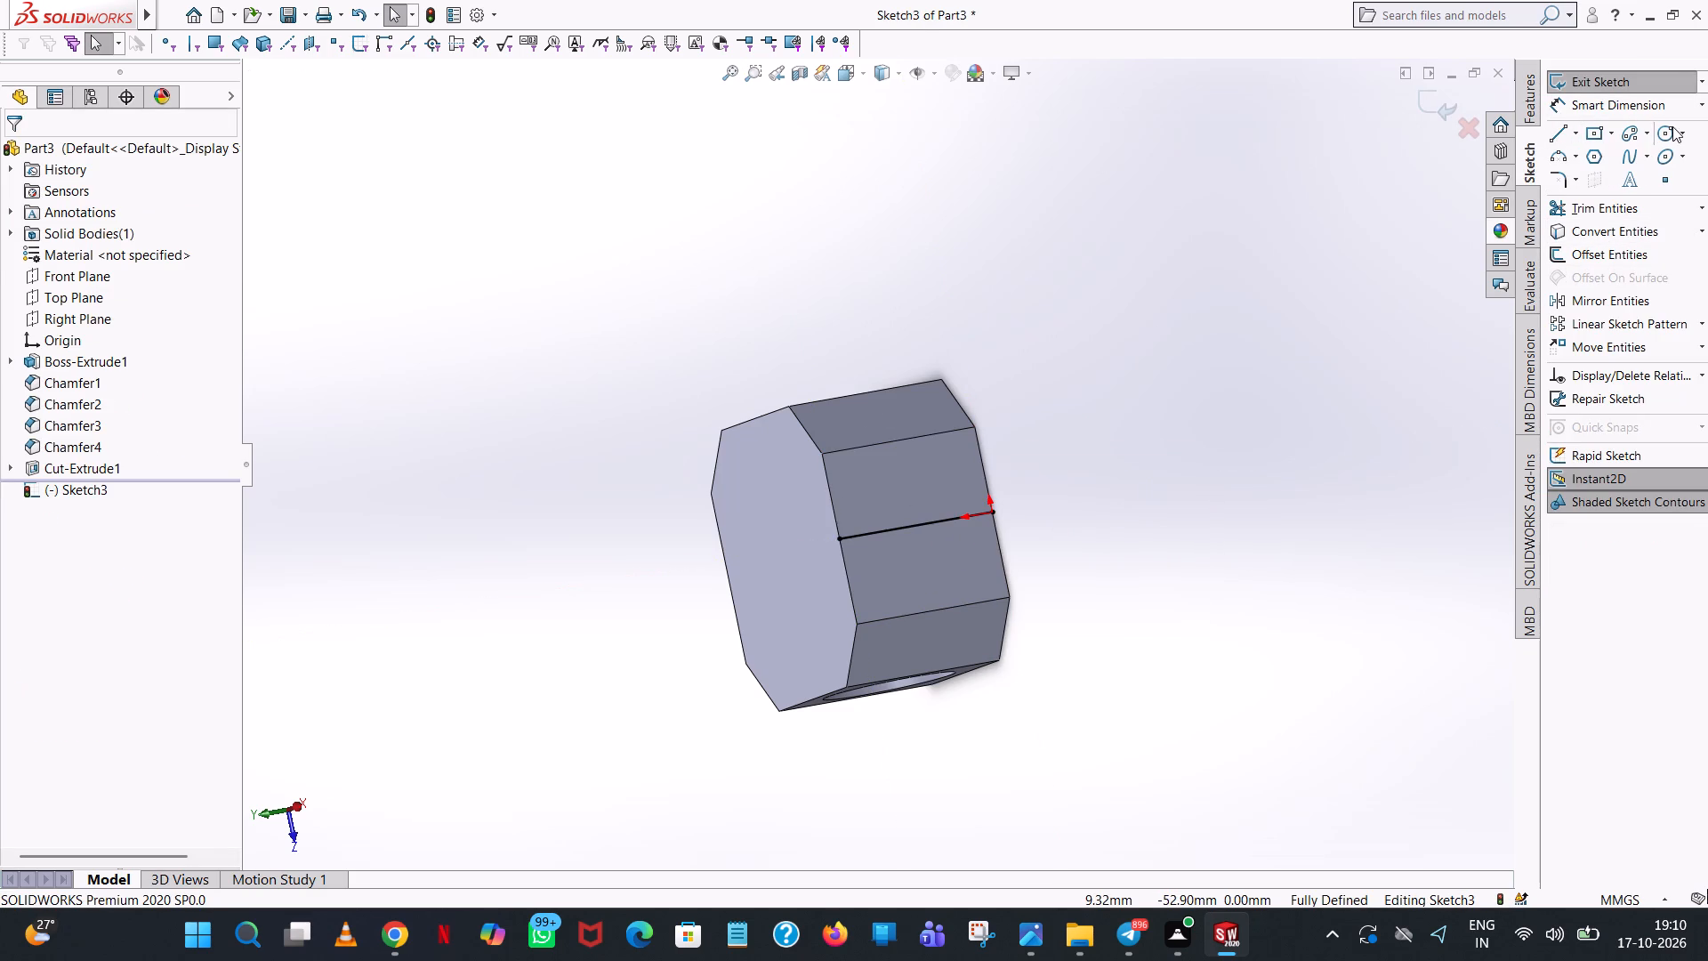
Sketch a circle of radius 6 mm centred on the midpoint of the guide line.
click(1672, 126)
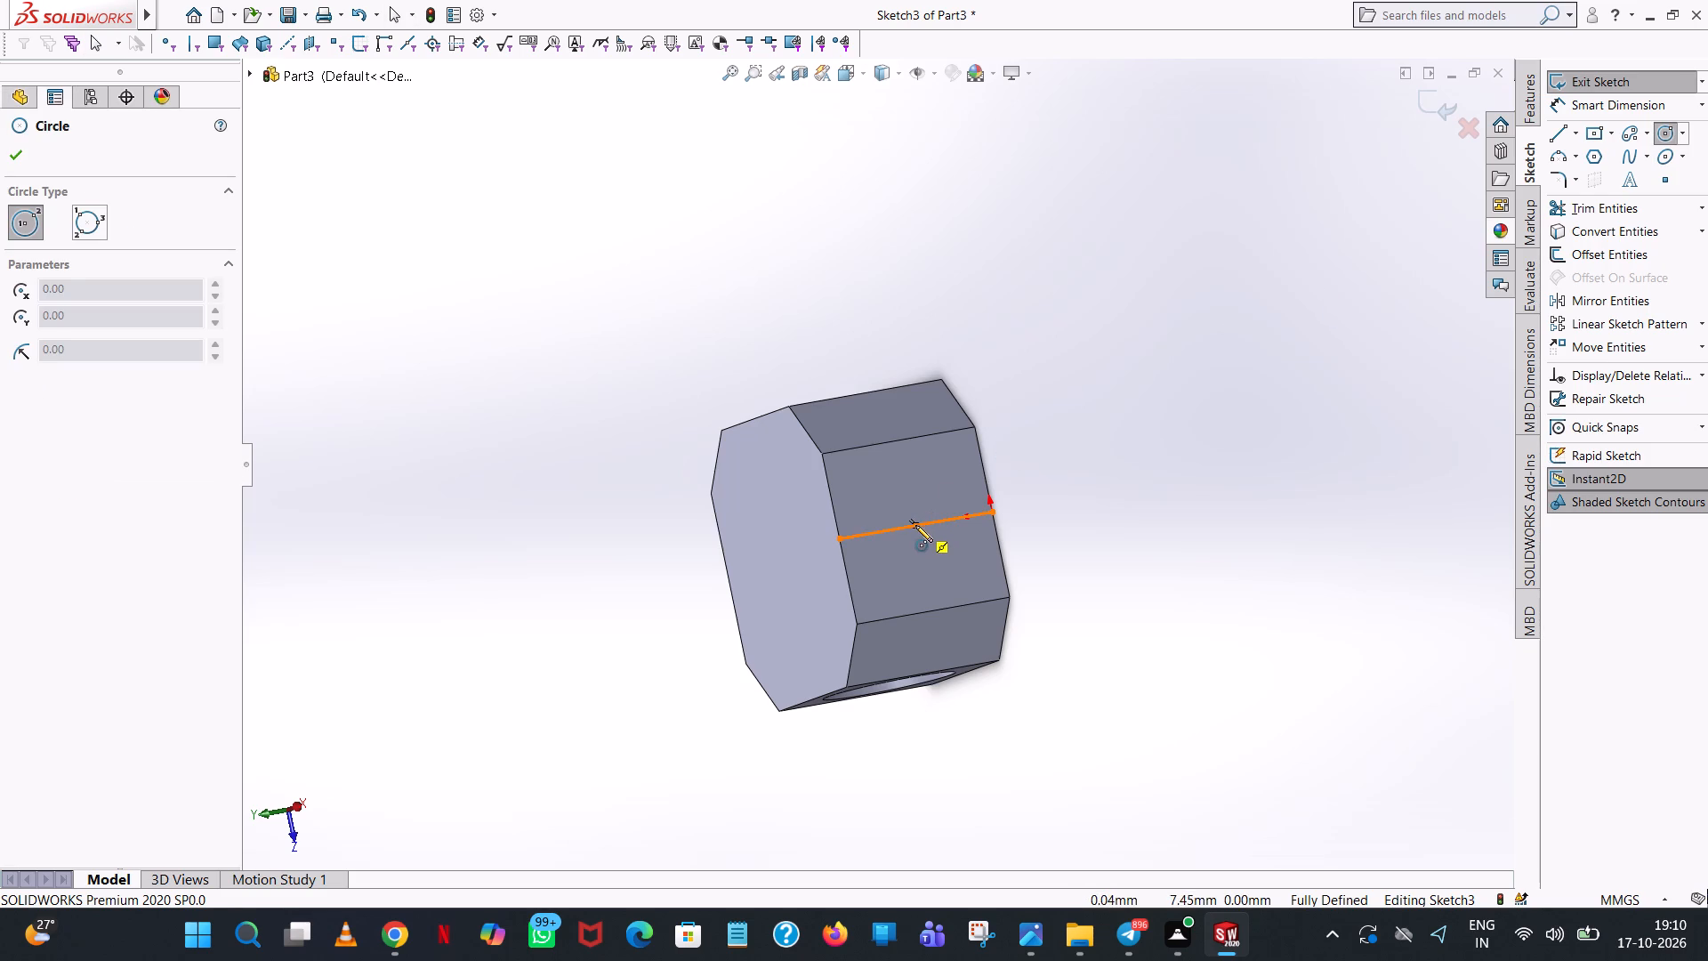
click(915, 525)
click(930, 478)
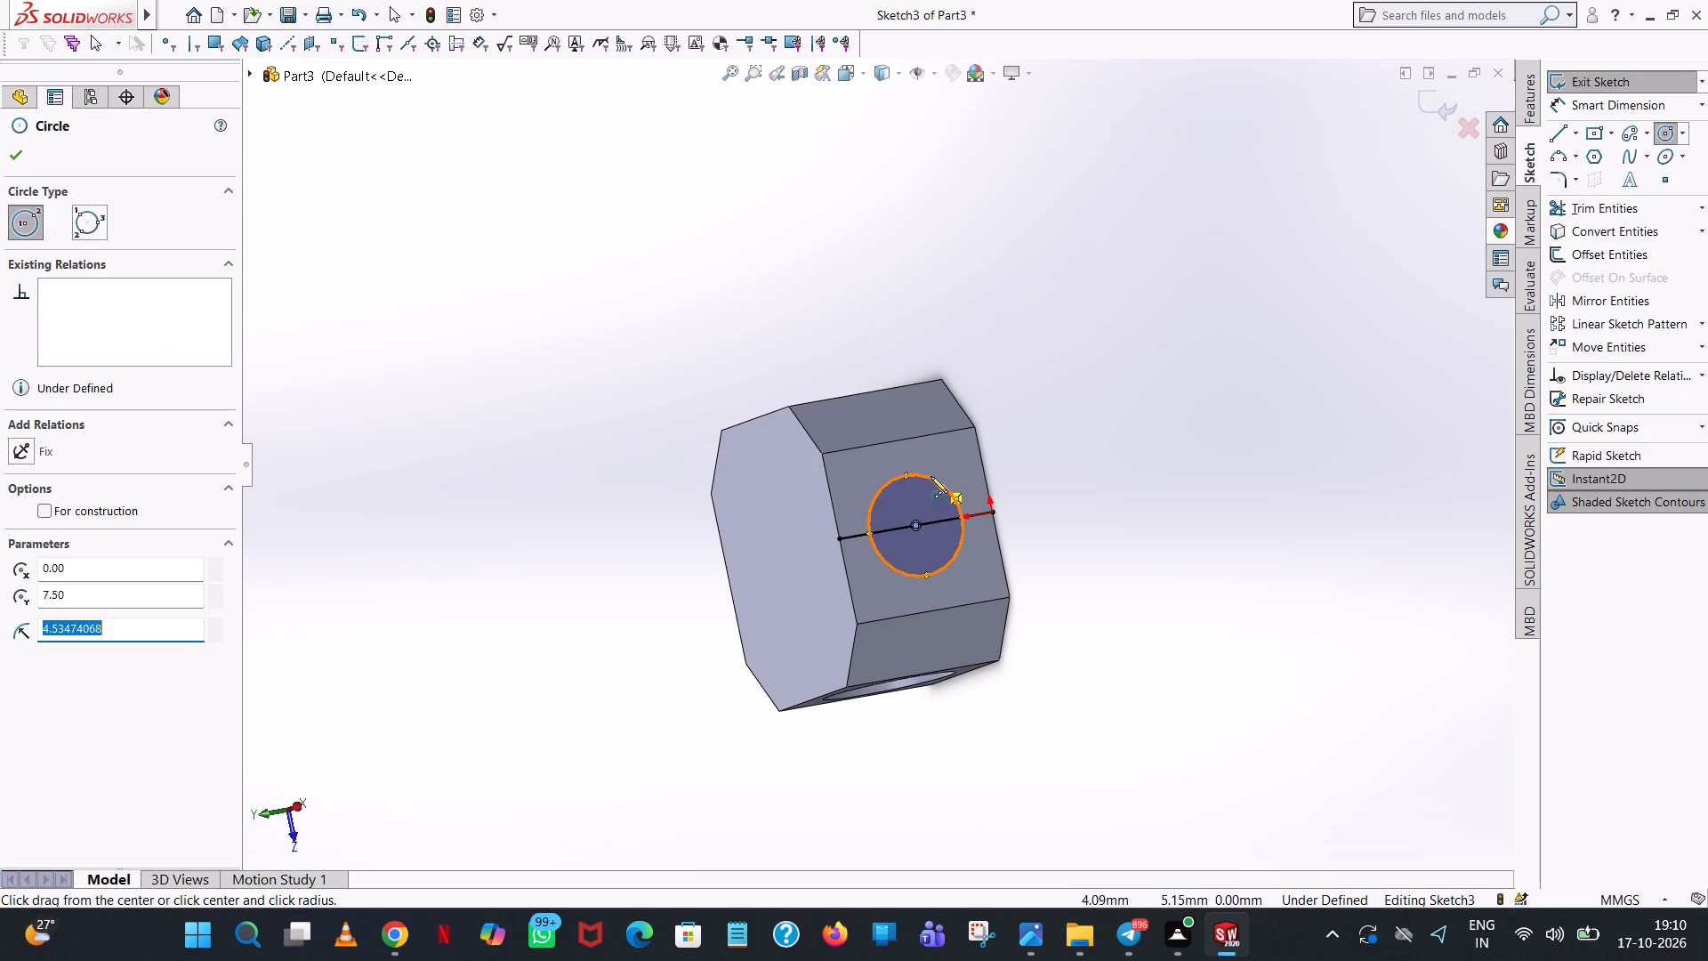
key(6)
key(Return)
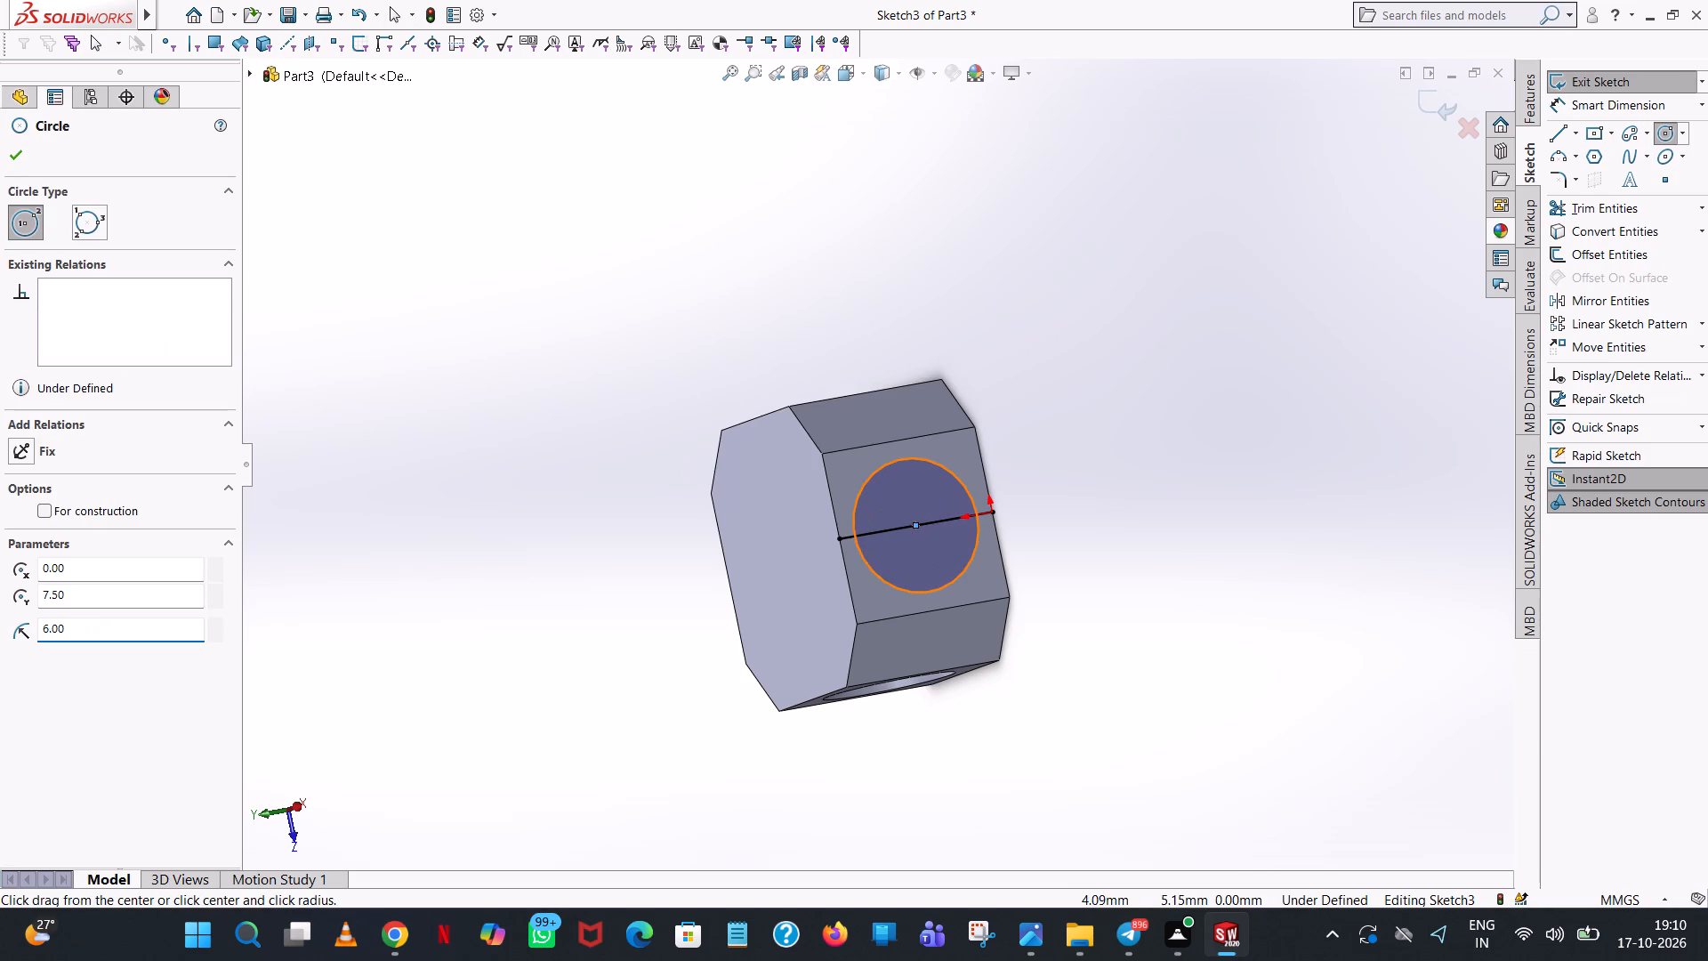
click(28, 155)
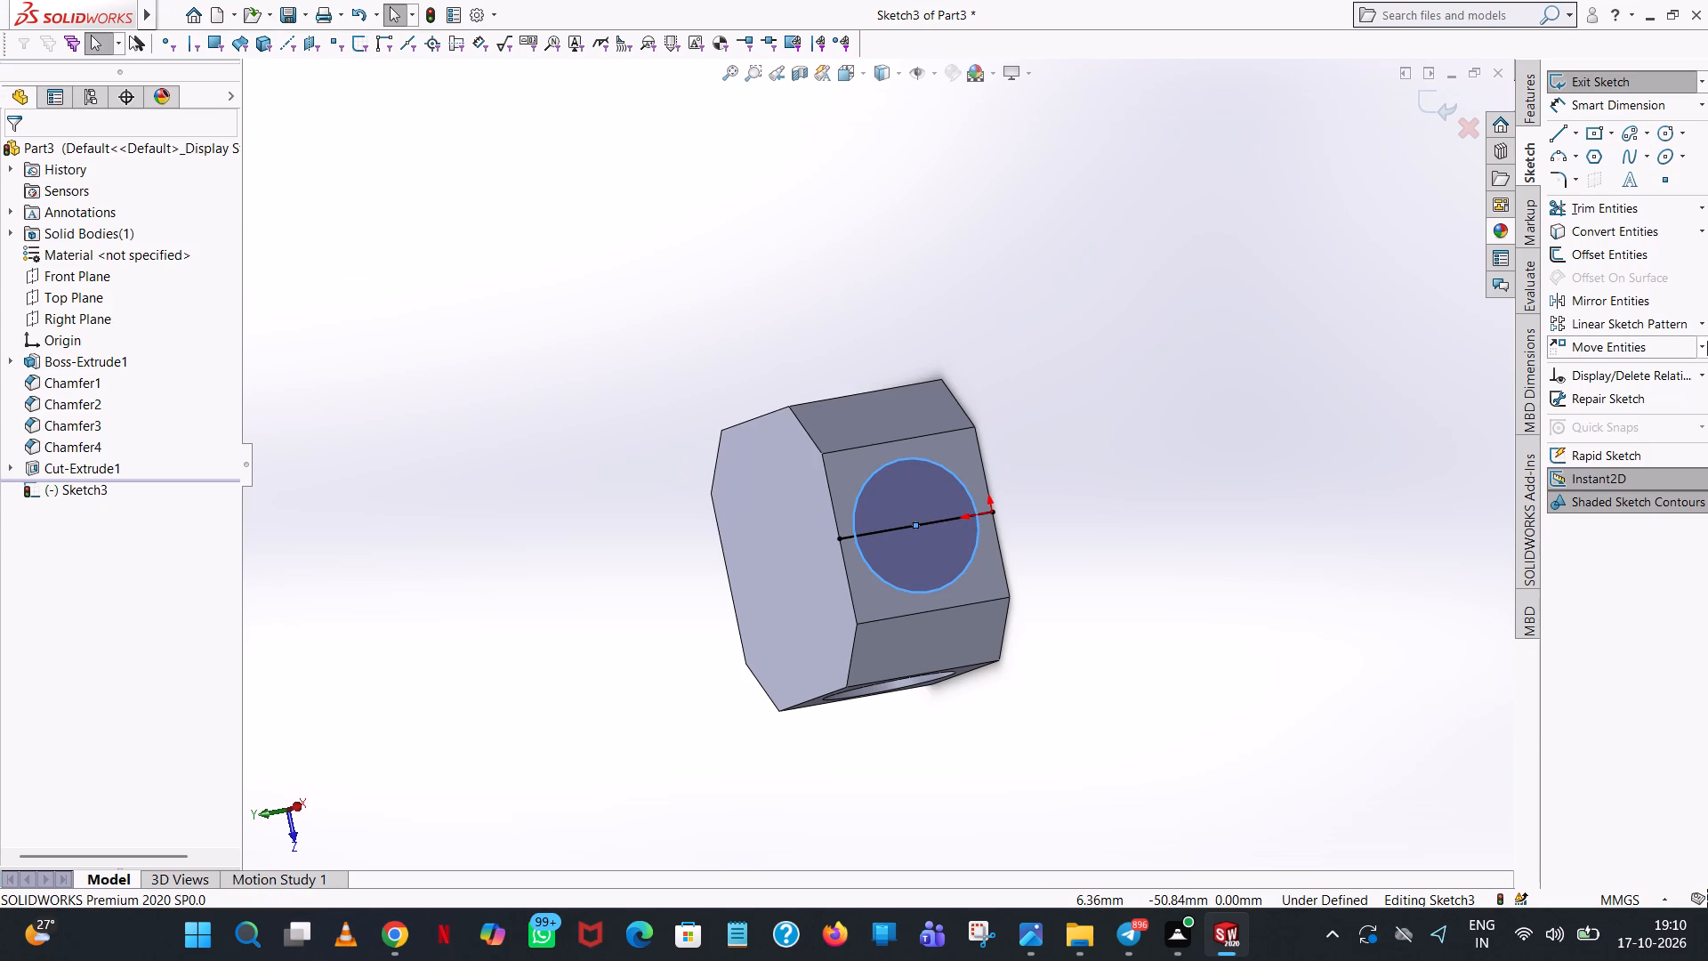
Trim away all segments of the guide line so that only the circle remains on the second side face.
click(1638, 216)
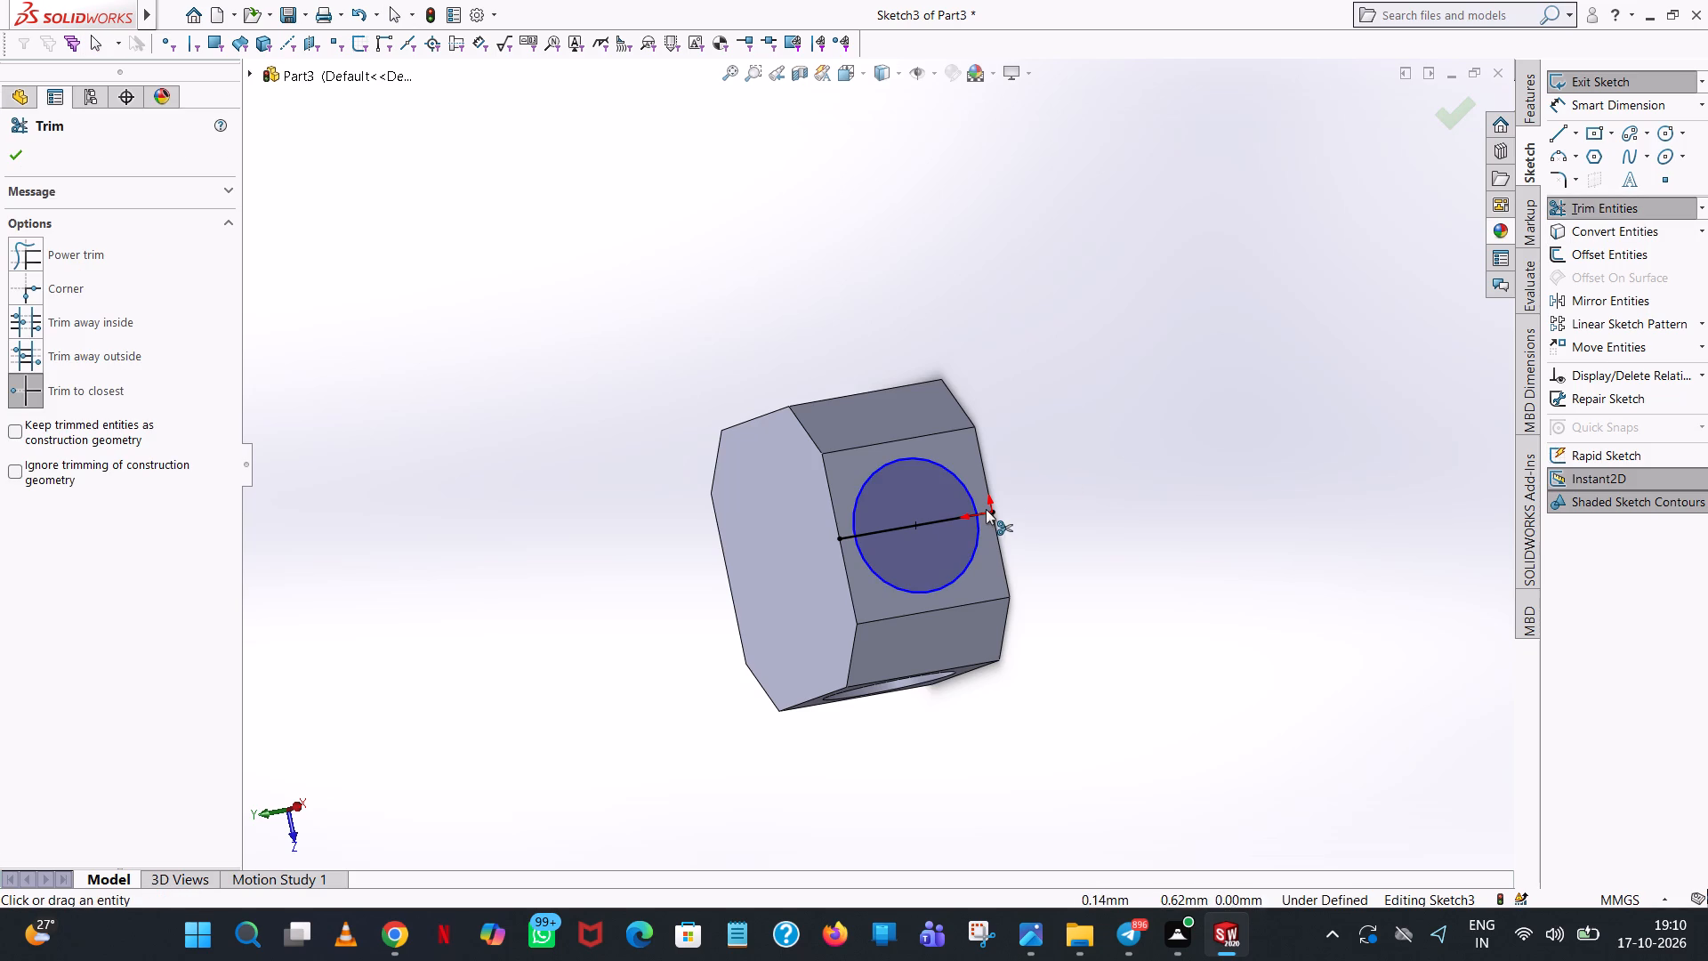
click(985, 510)
click(919, 489)
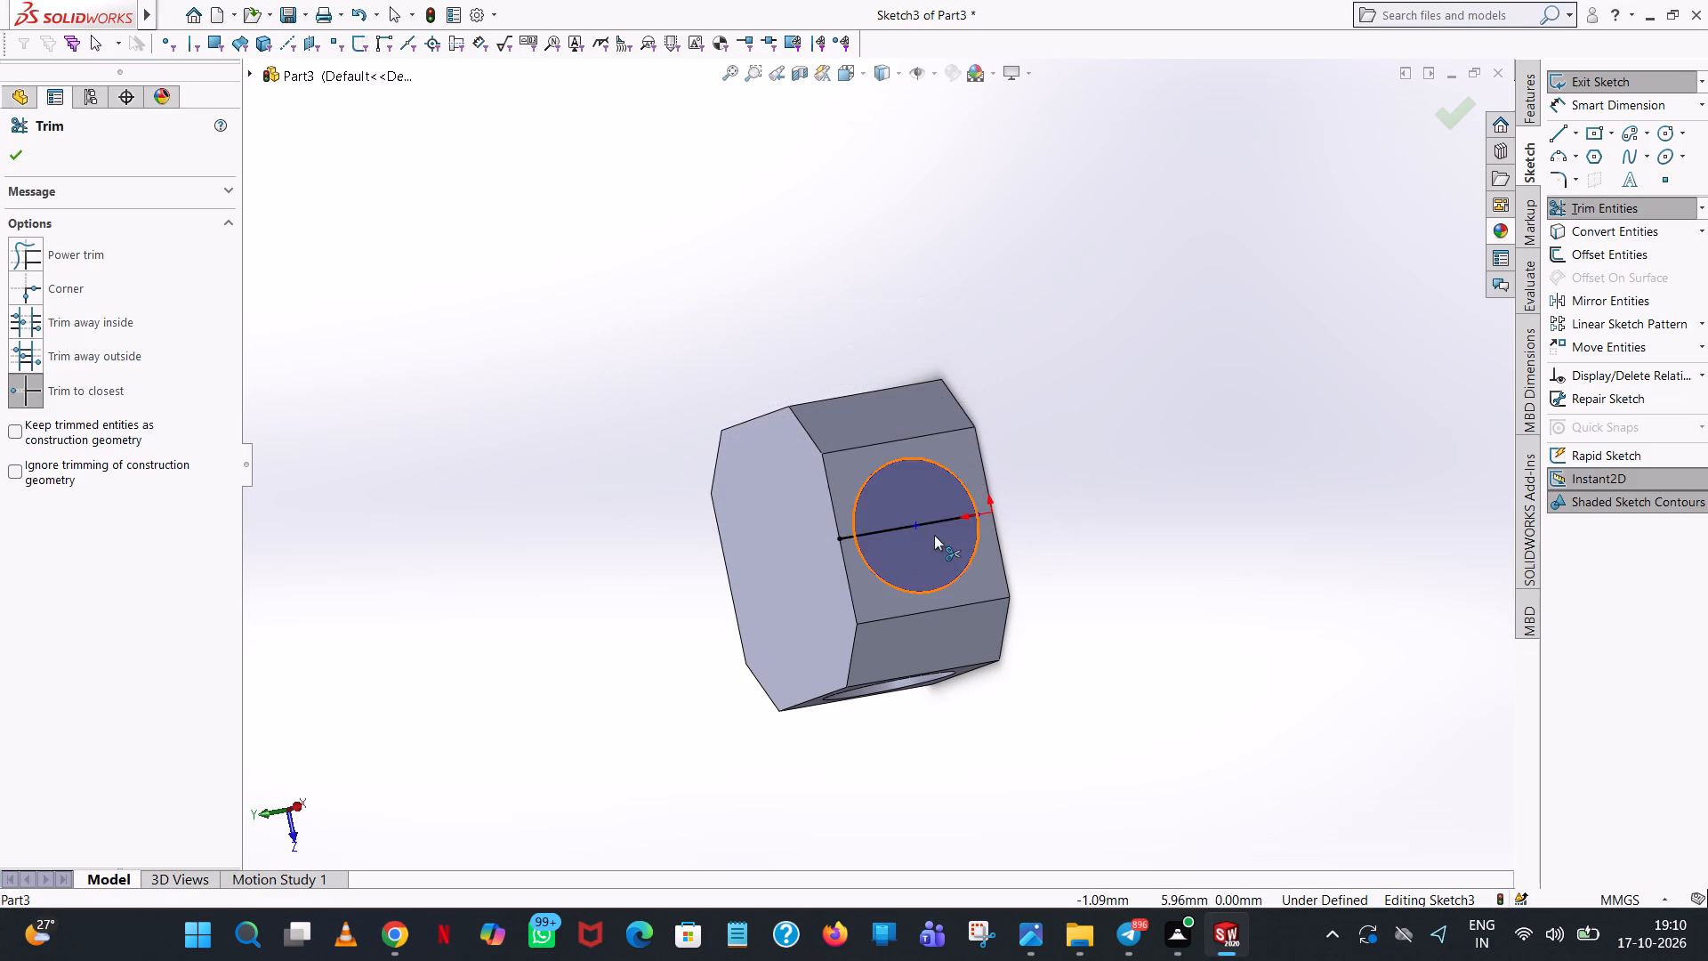
click(933, 520)
click(839, 544)
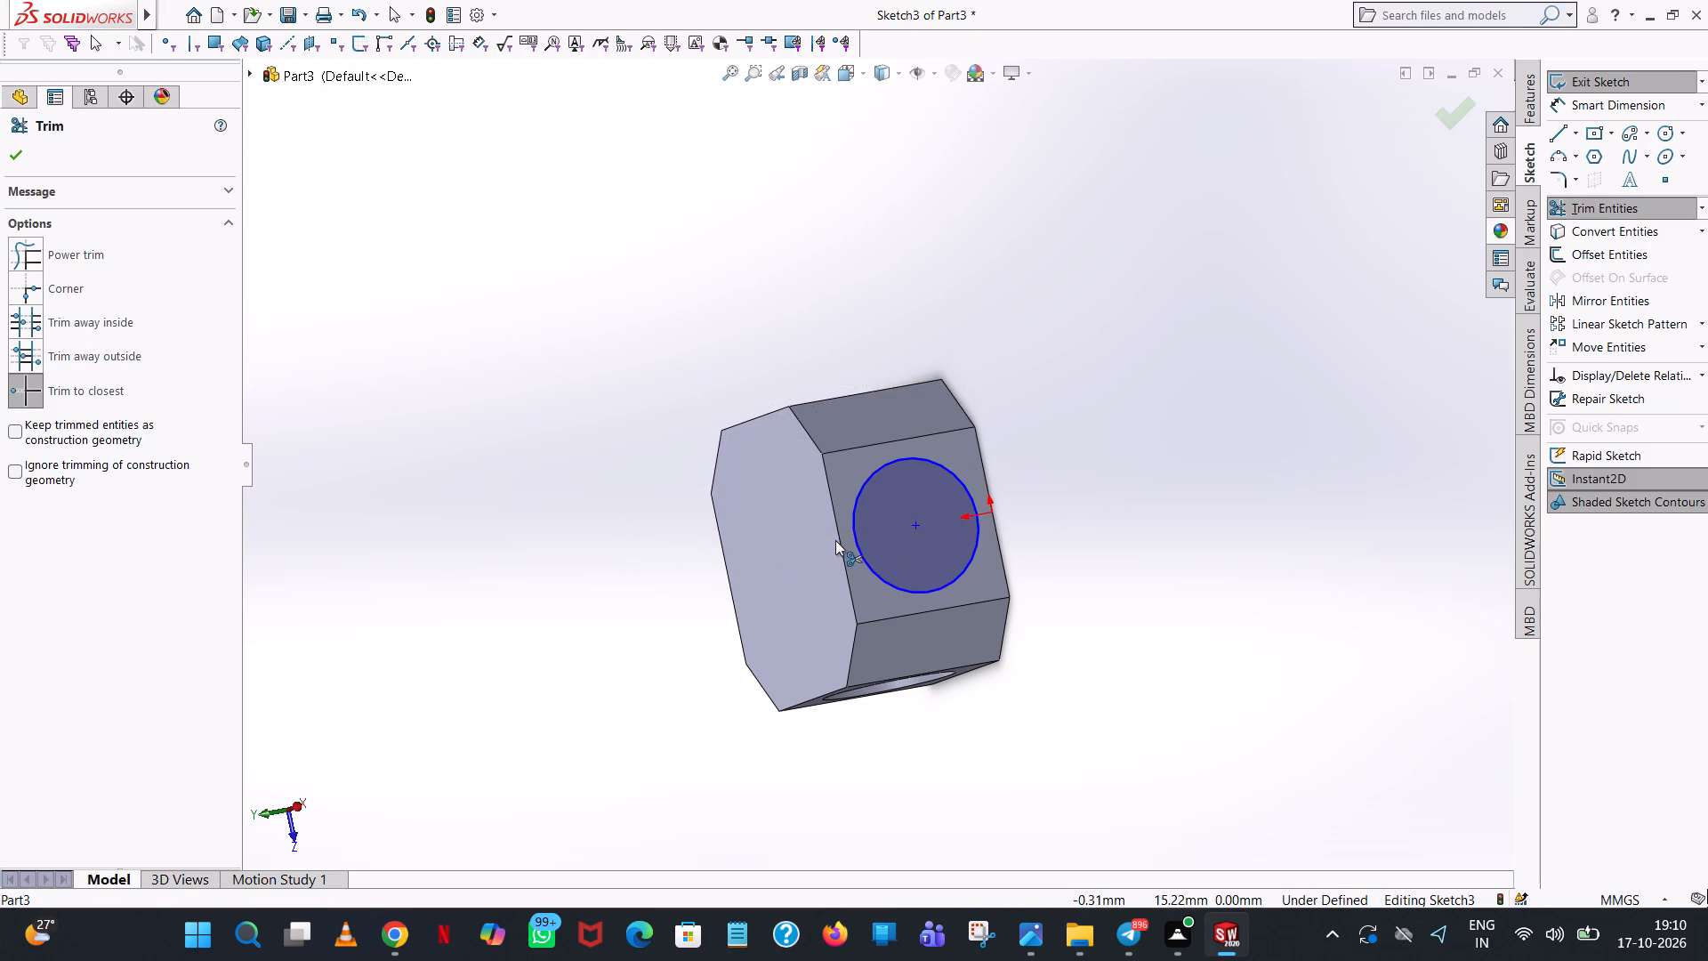
click(22, 161)
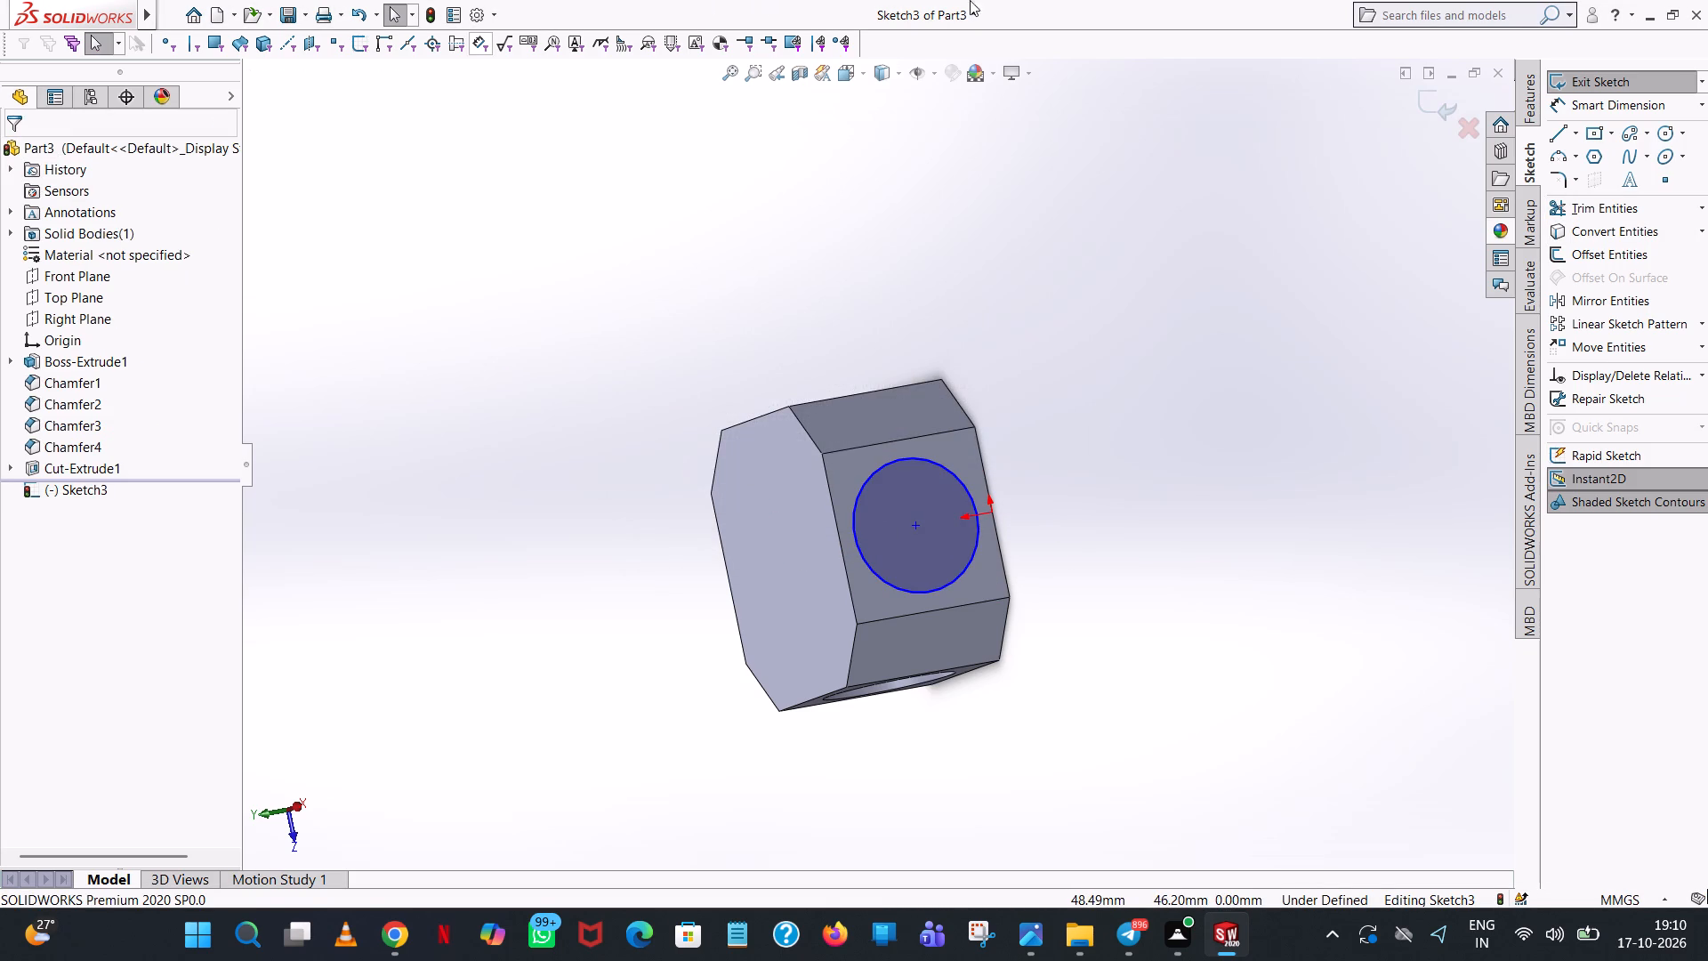
Dimension the diameter of the circle on the second side face.
click(1575, 99)
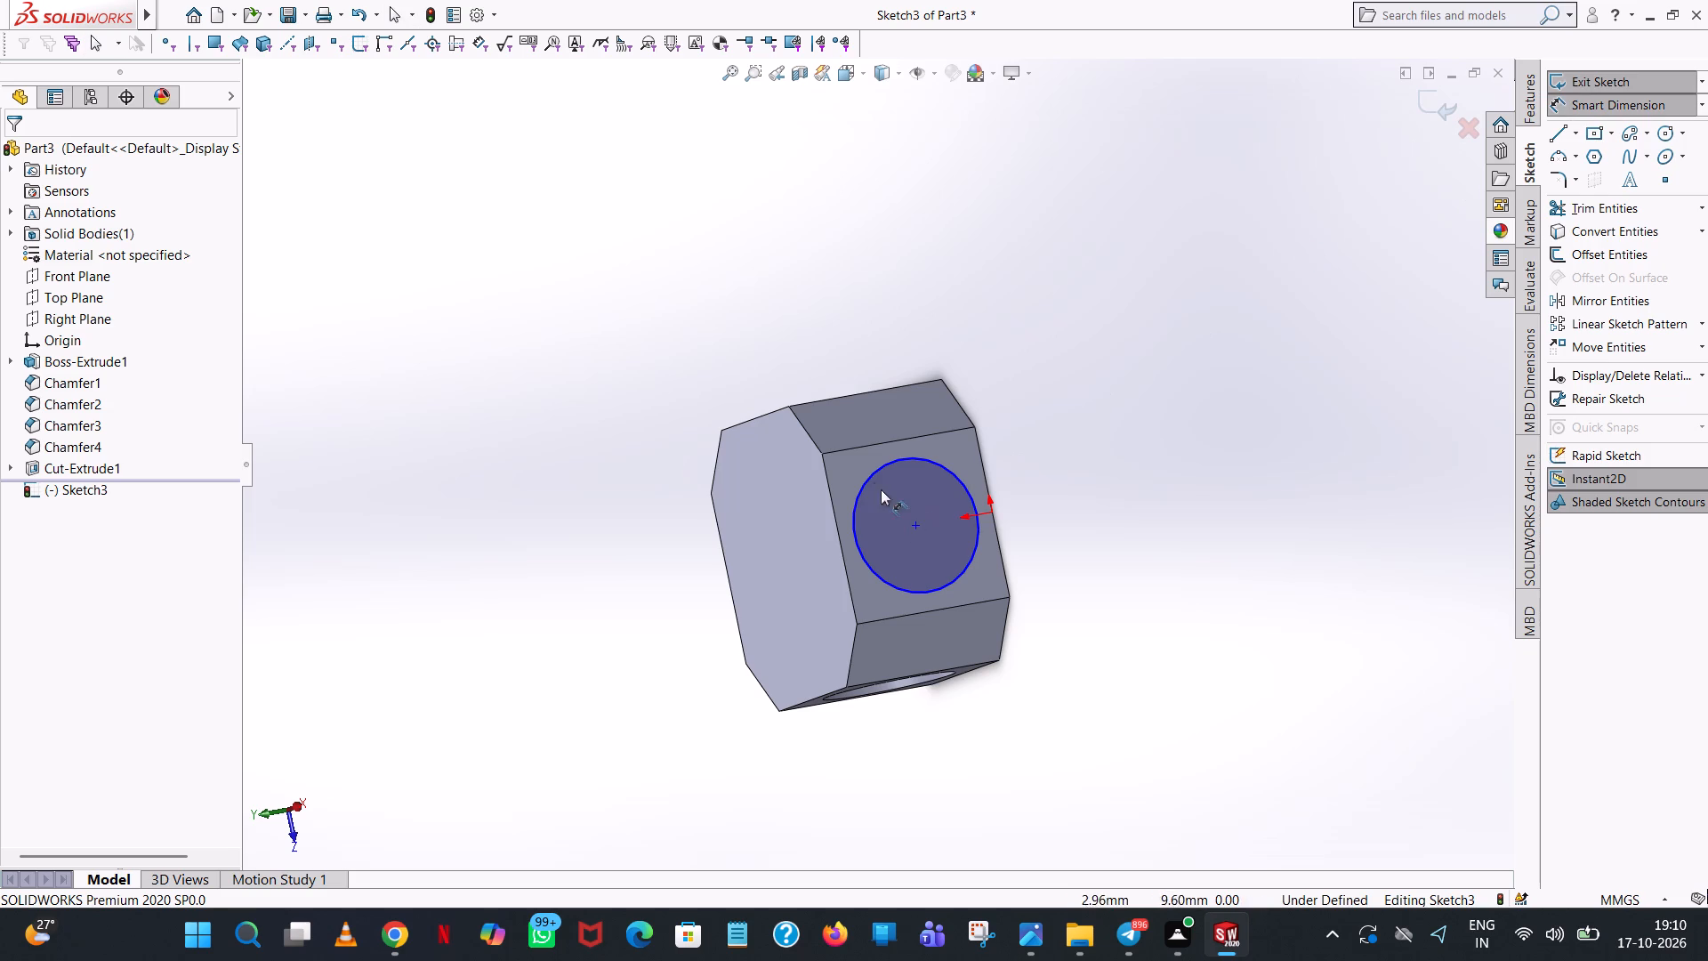
click(864, 487)
click(465, 501)
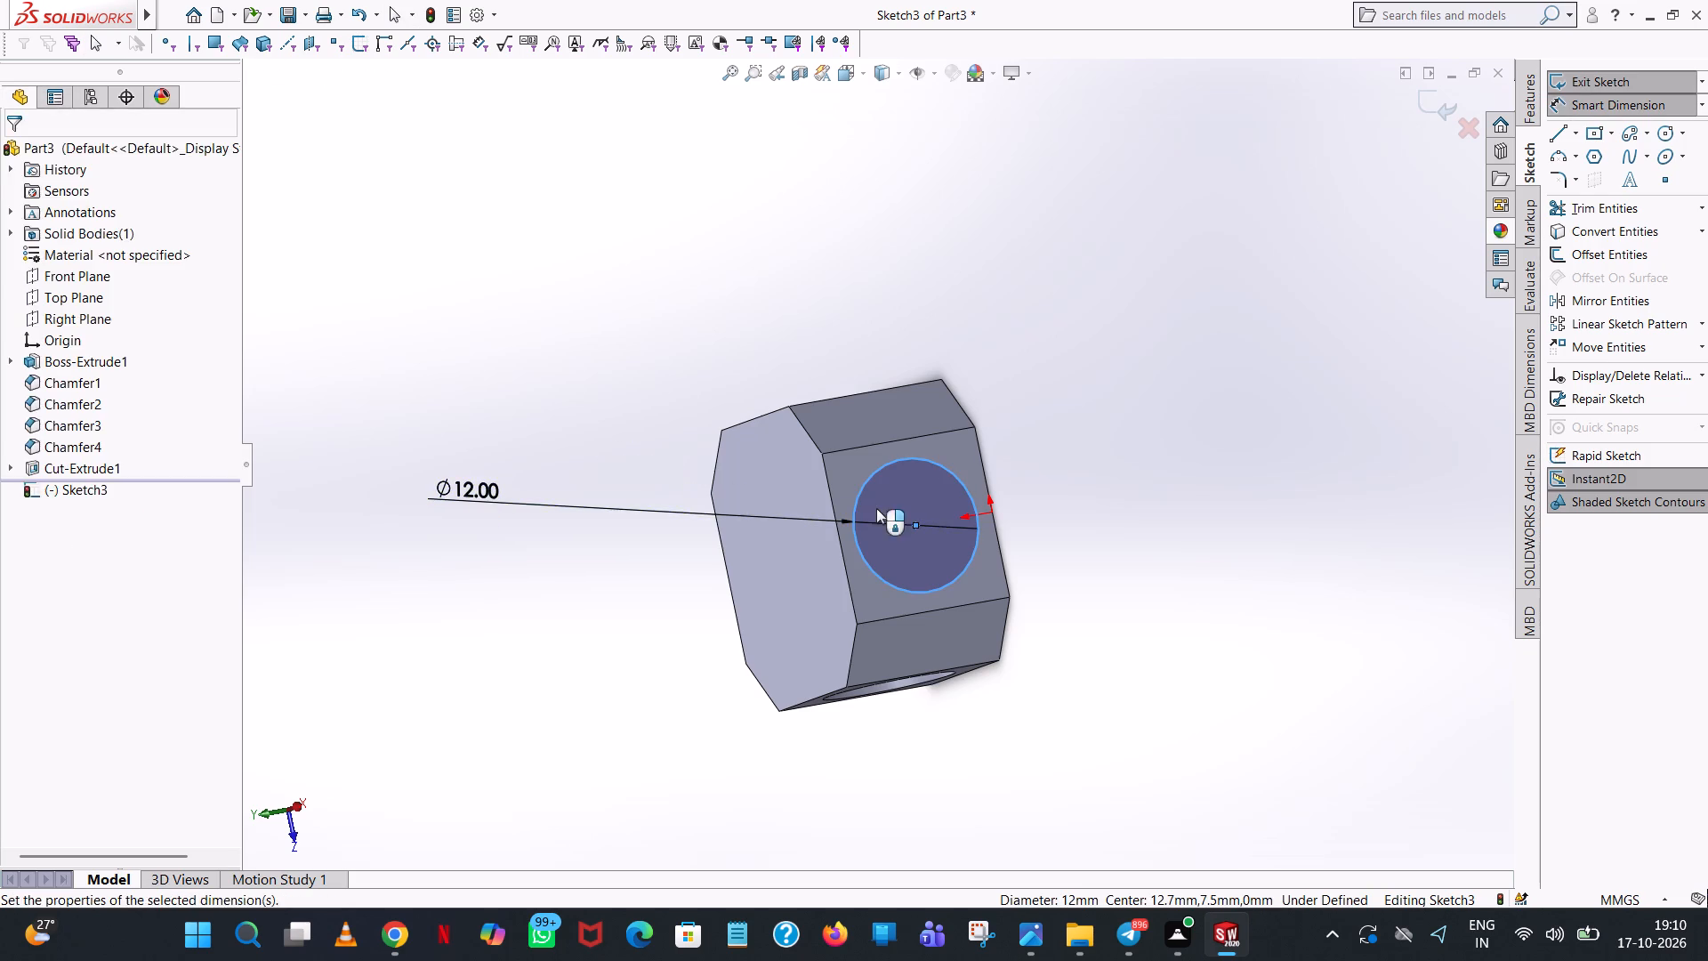
click(389, 475)
click(892, 226)
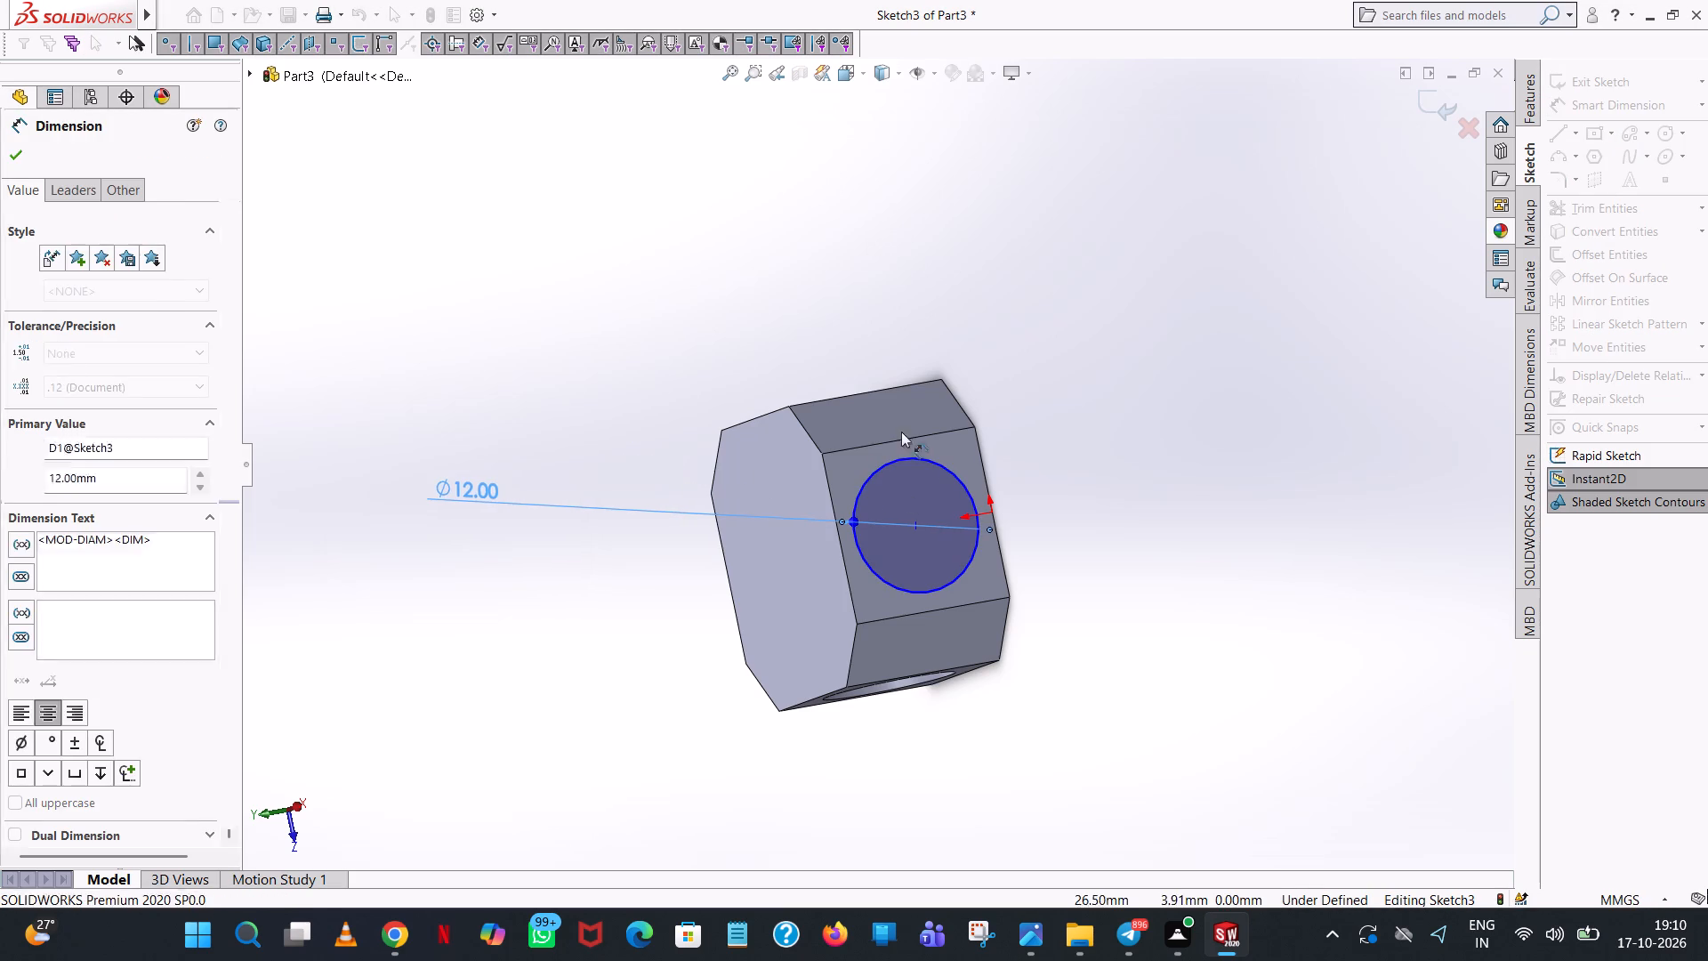
Dimension the circle centre's distances to the face edge at the origin and to the adjacent lower chamfer edge.
click(911, 523)
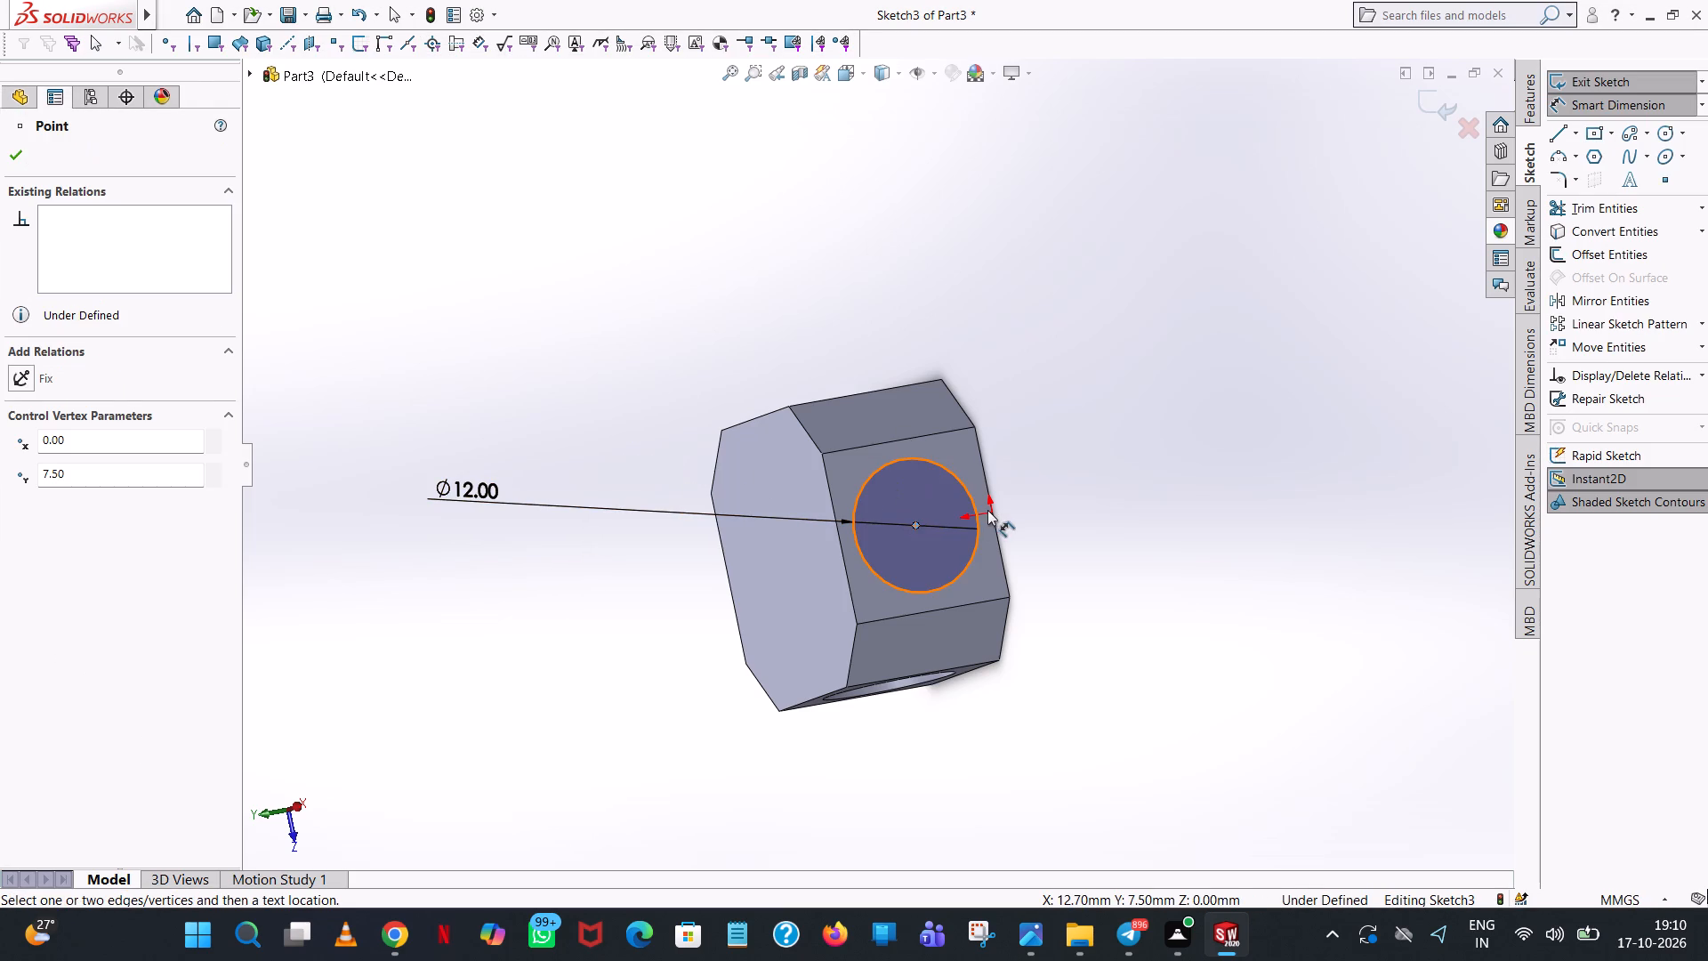
click(991, 513)
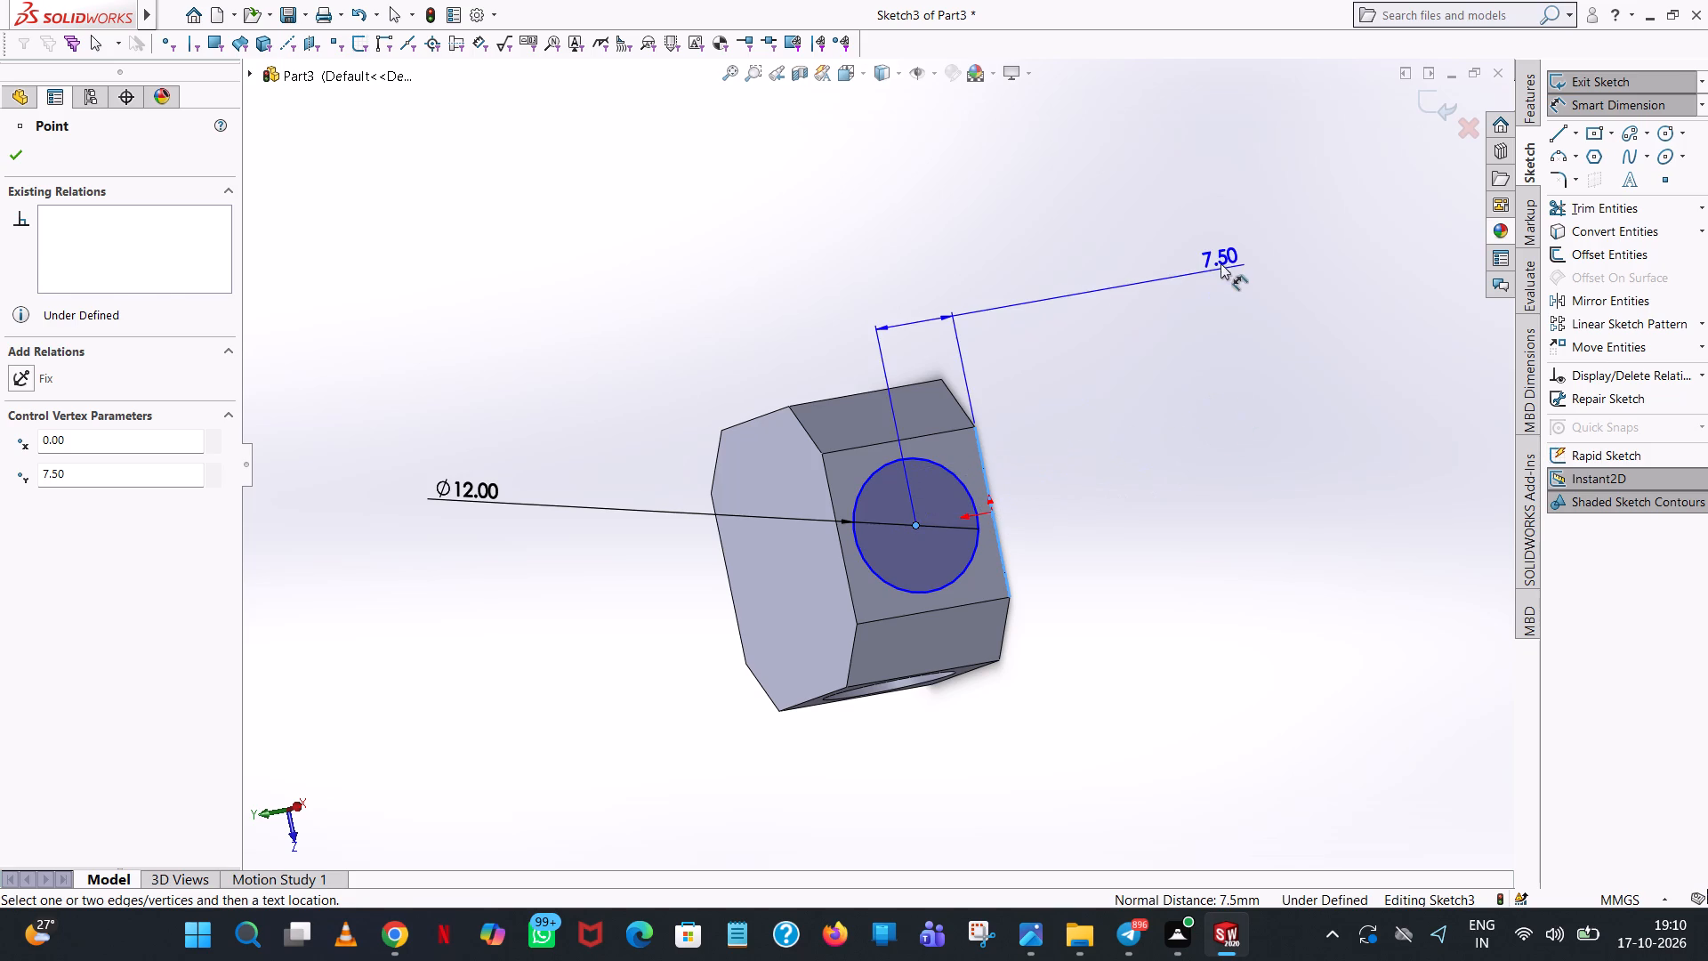
click(1221, 263)
click(1143, 239)
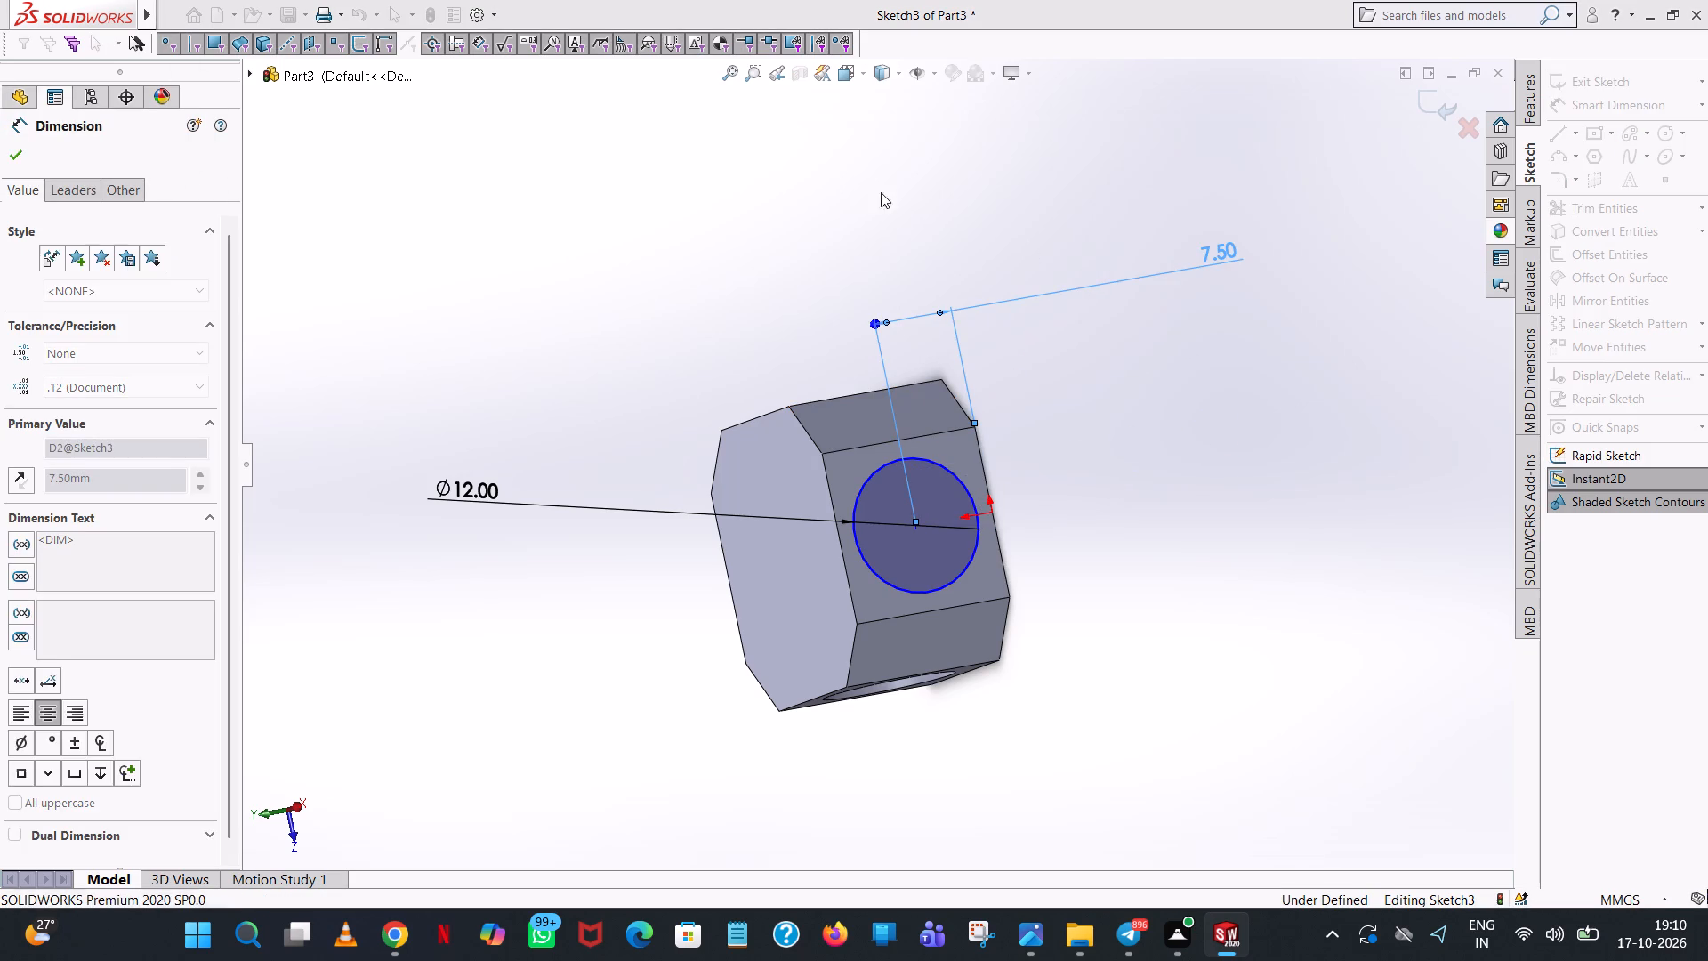
click(881, 183)
click(914, 526)
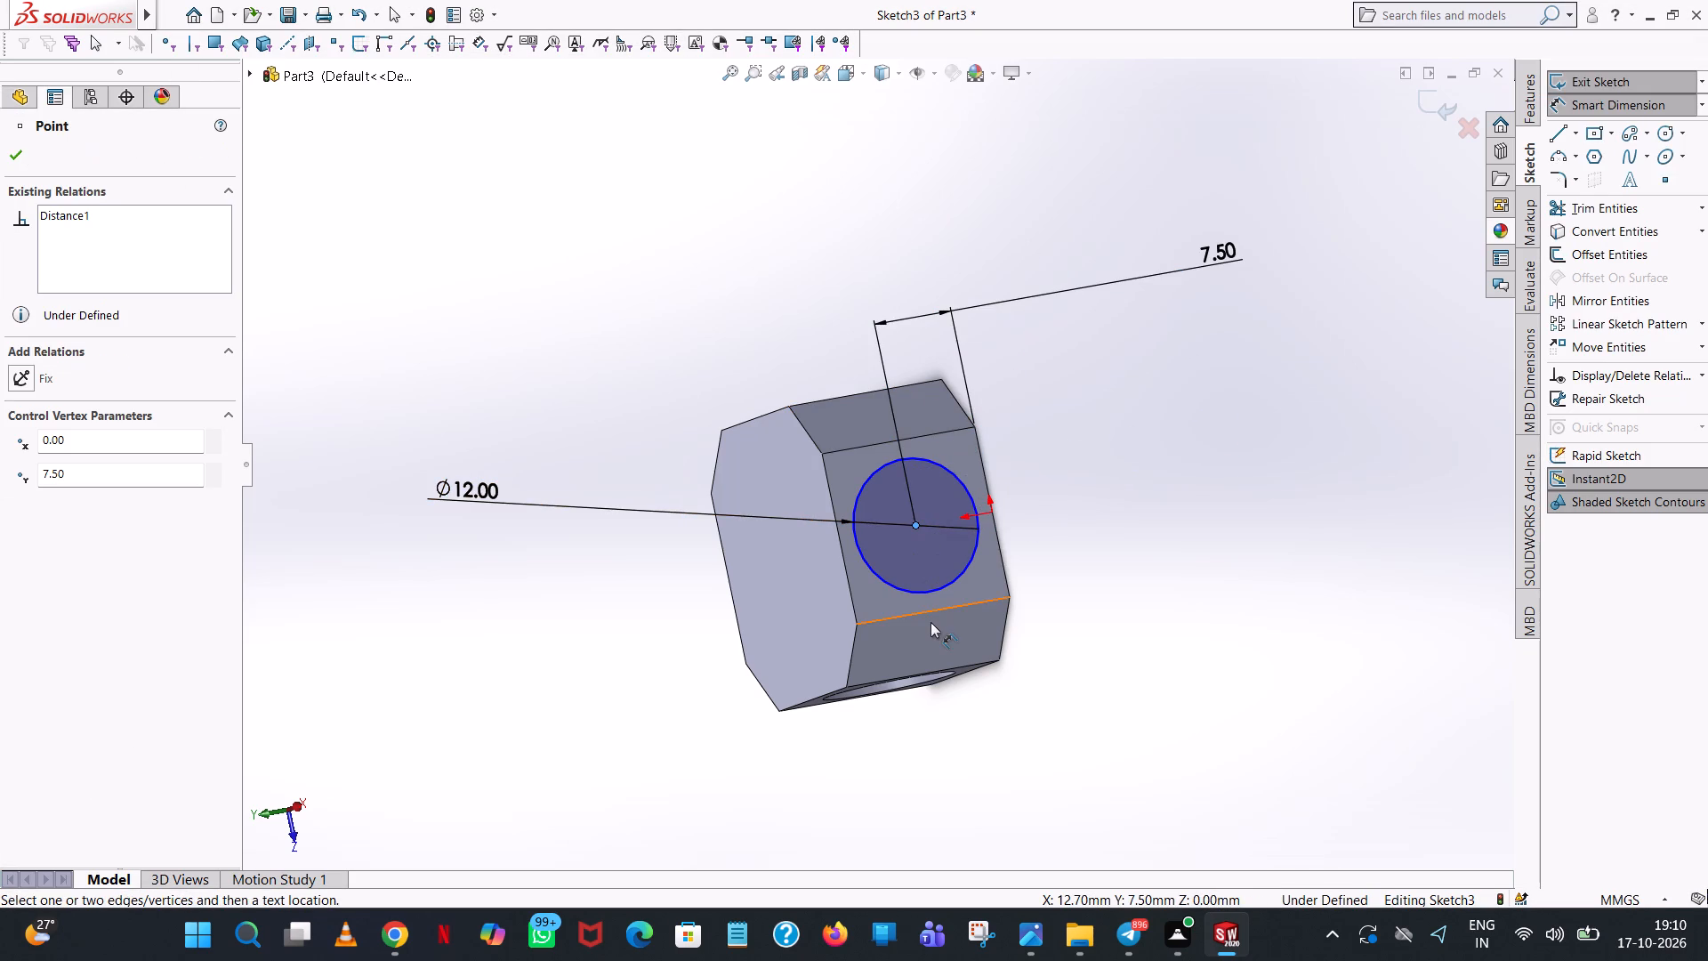
click(930, 611)
click(667, 675)
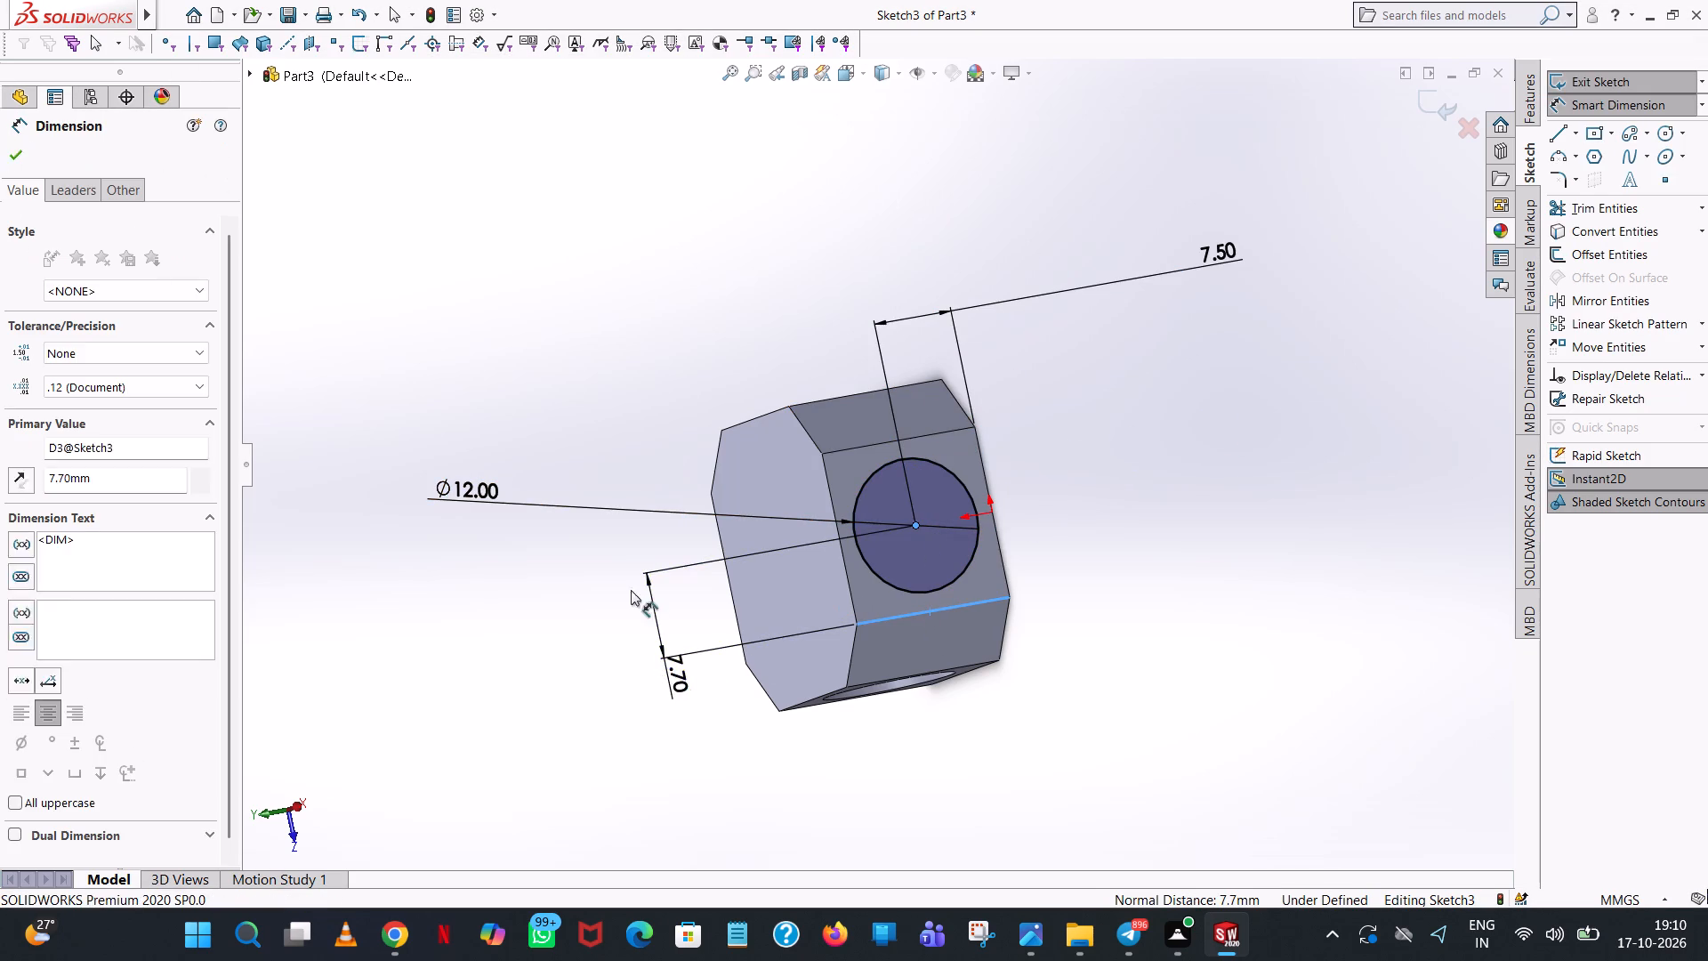
click(593, 653)
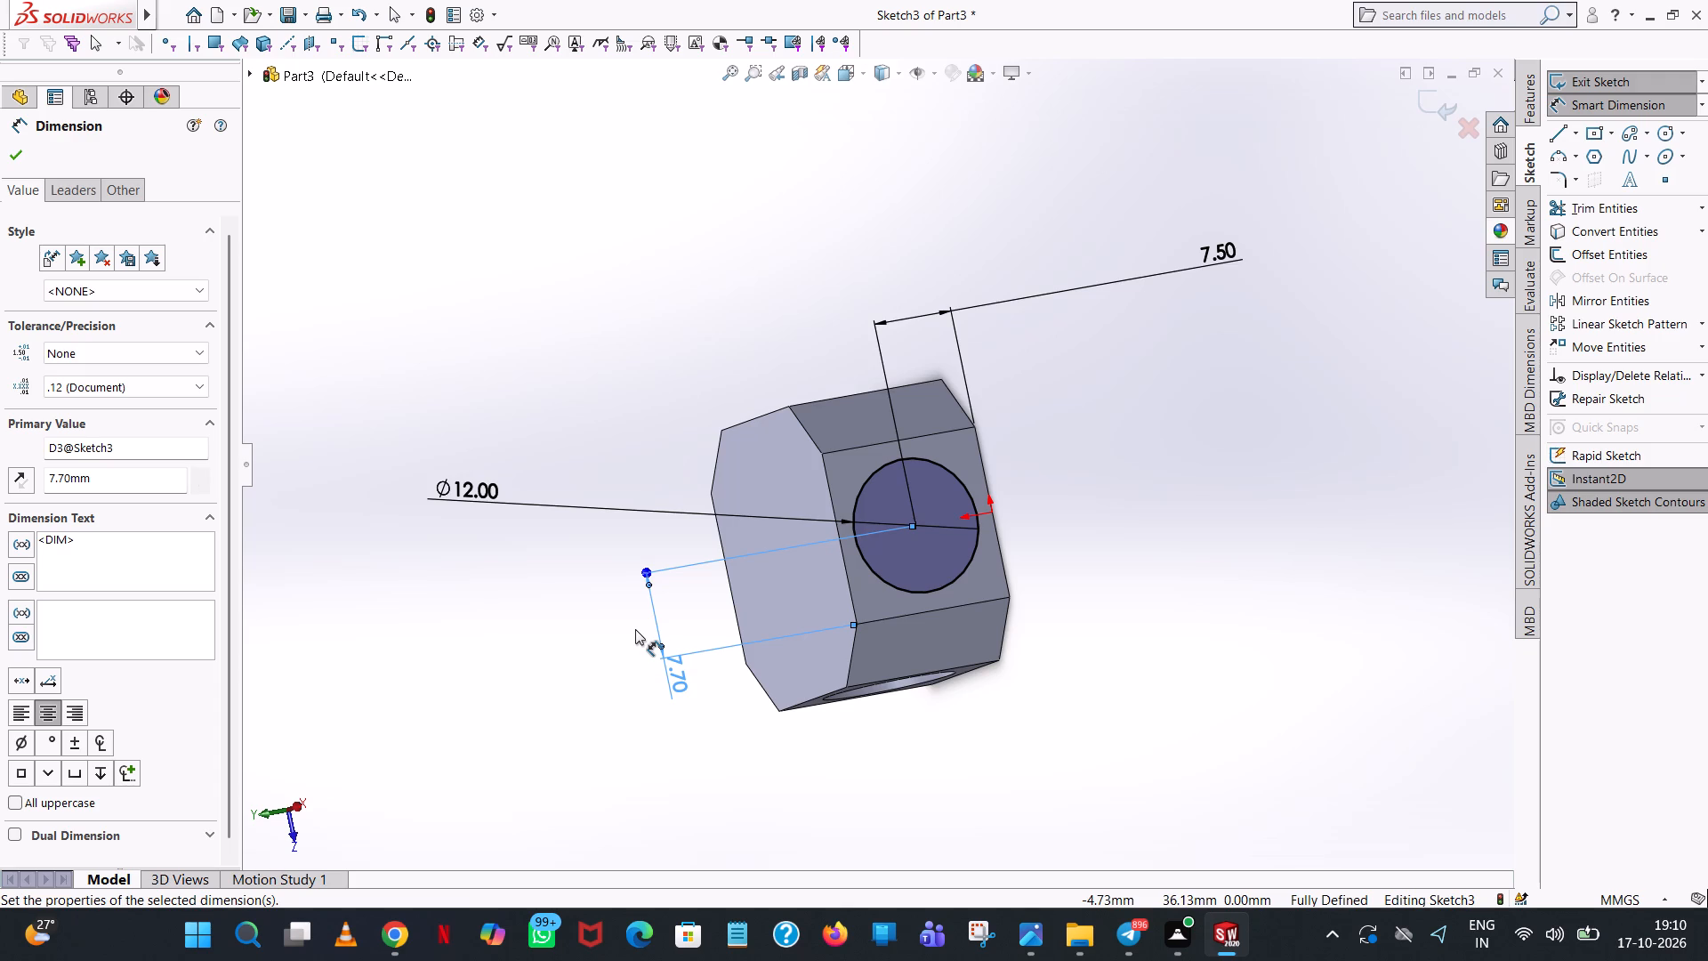
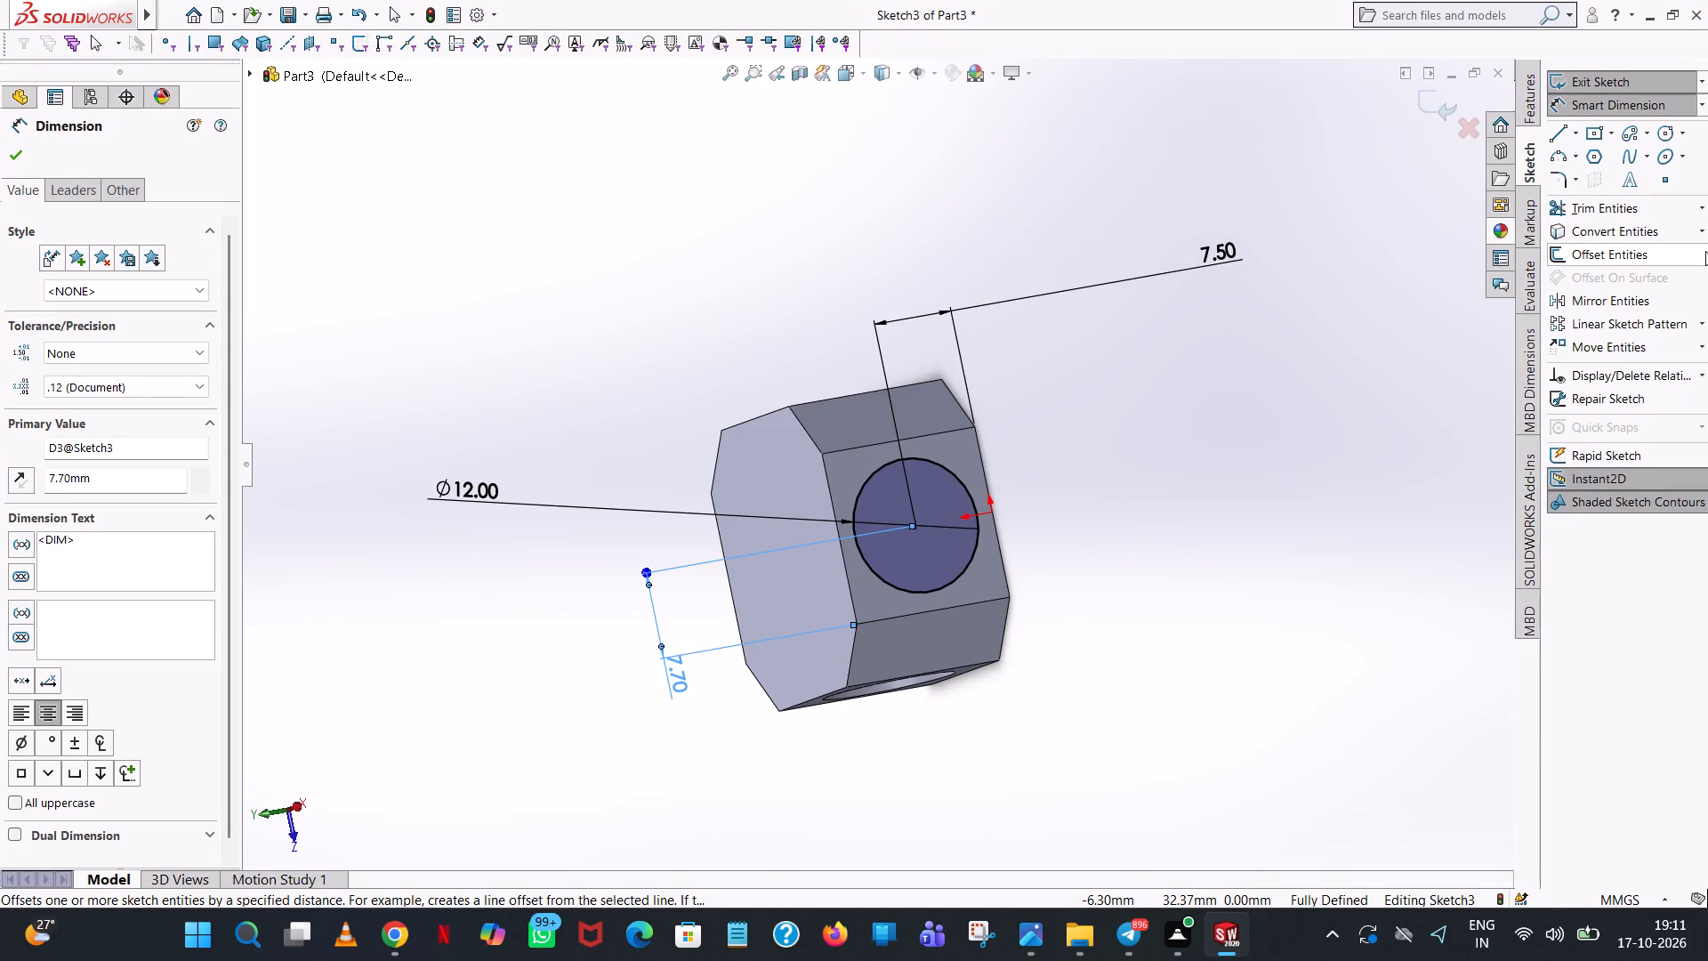
Cut-extrude the 12 mm circle on the second side face blind through the block to a depth of 36 mm.
click(628, 153)
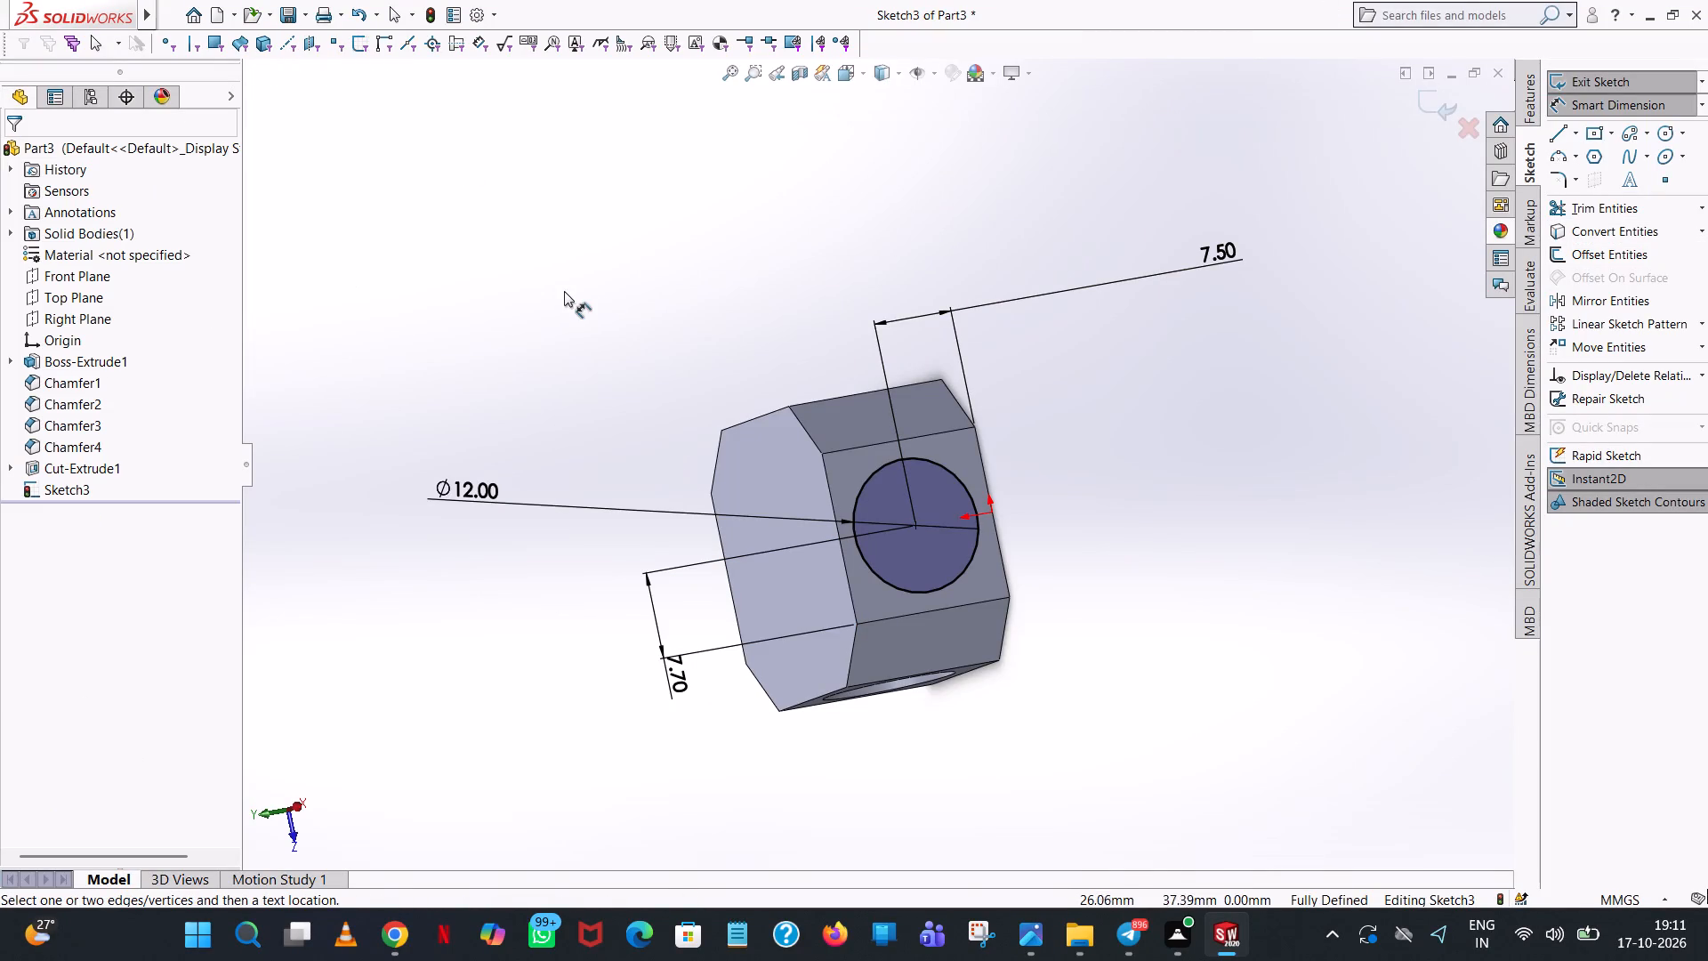
middle_drag(589, 291, 553, 259)
click(1527, 104)
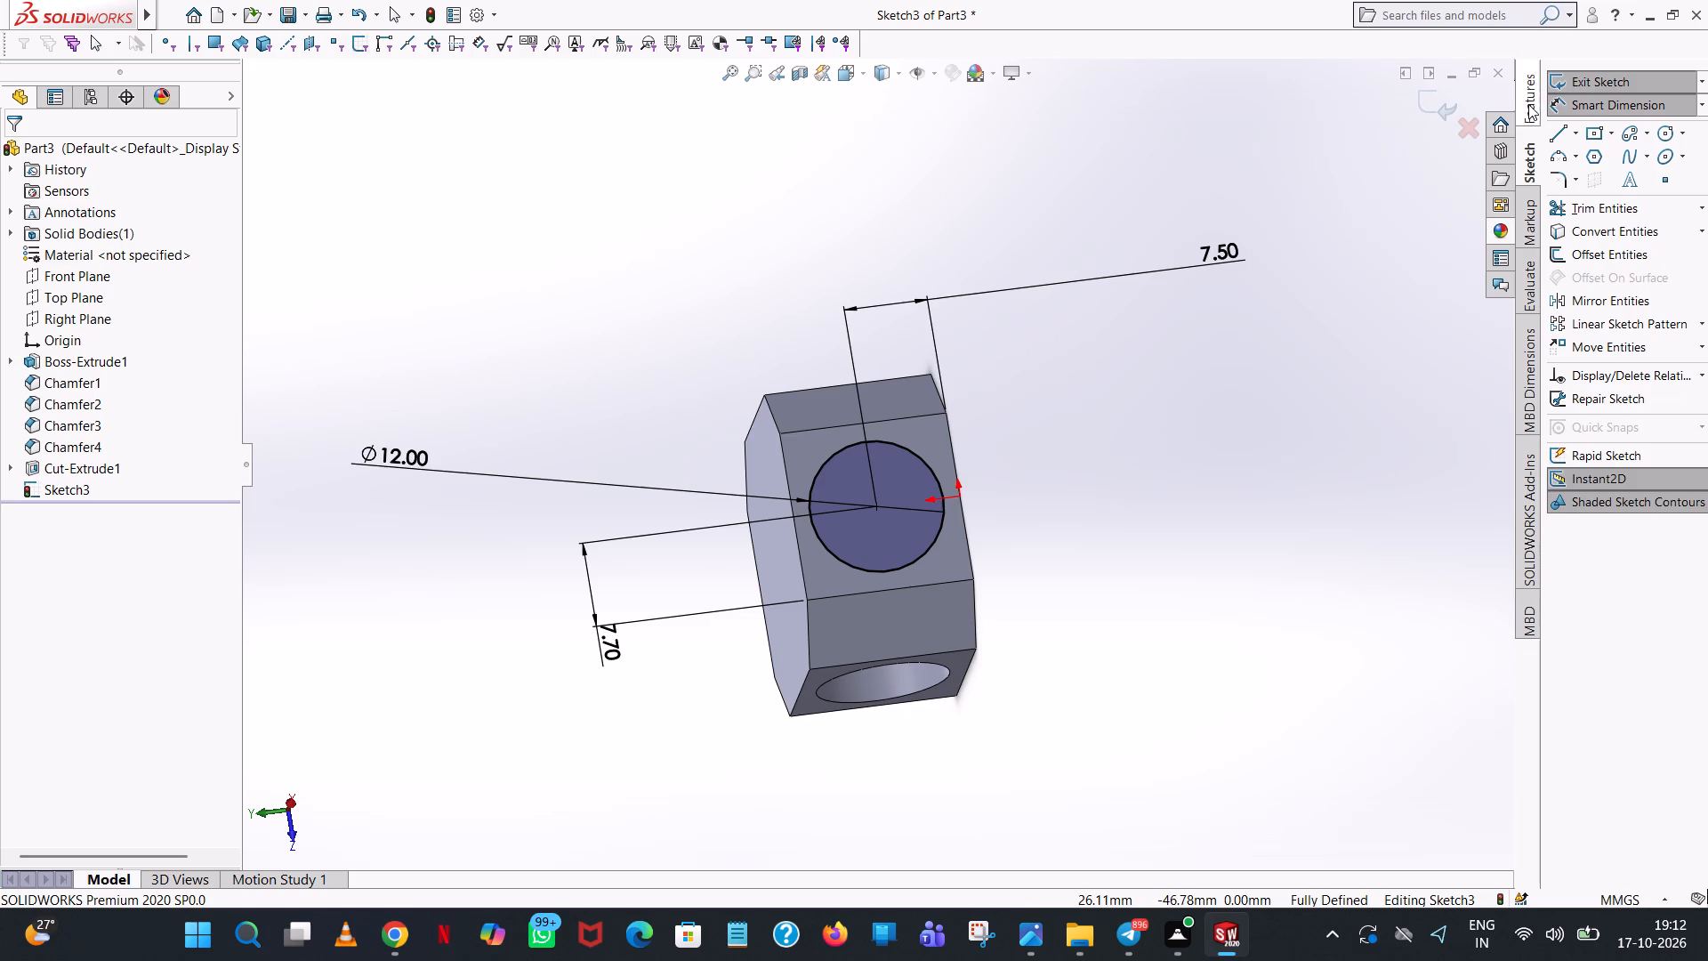
click(1578, 200)
middle_drag(1212, 344, 902, 567)
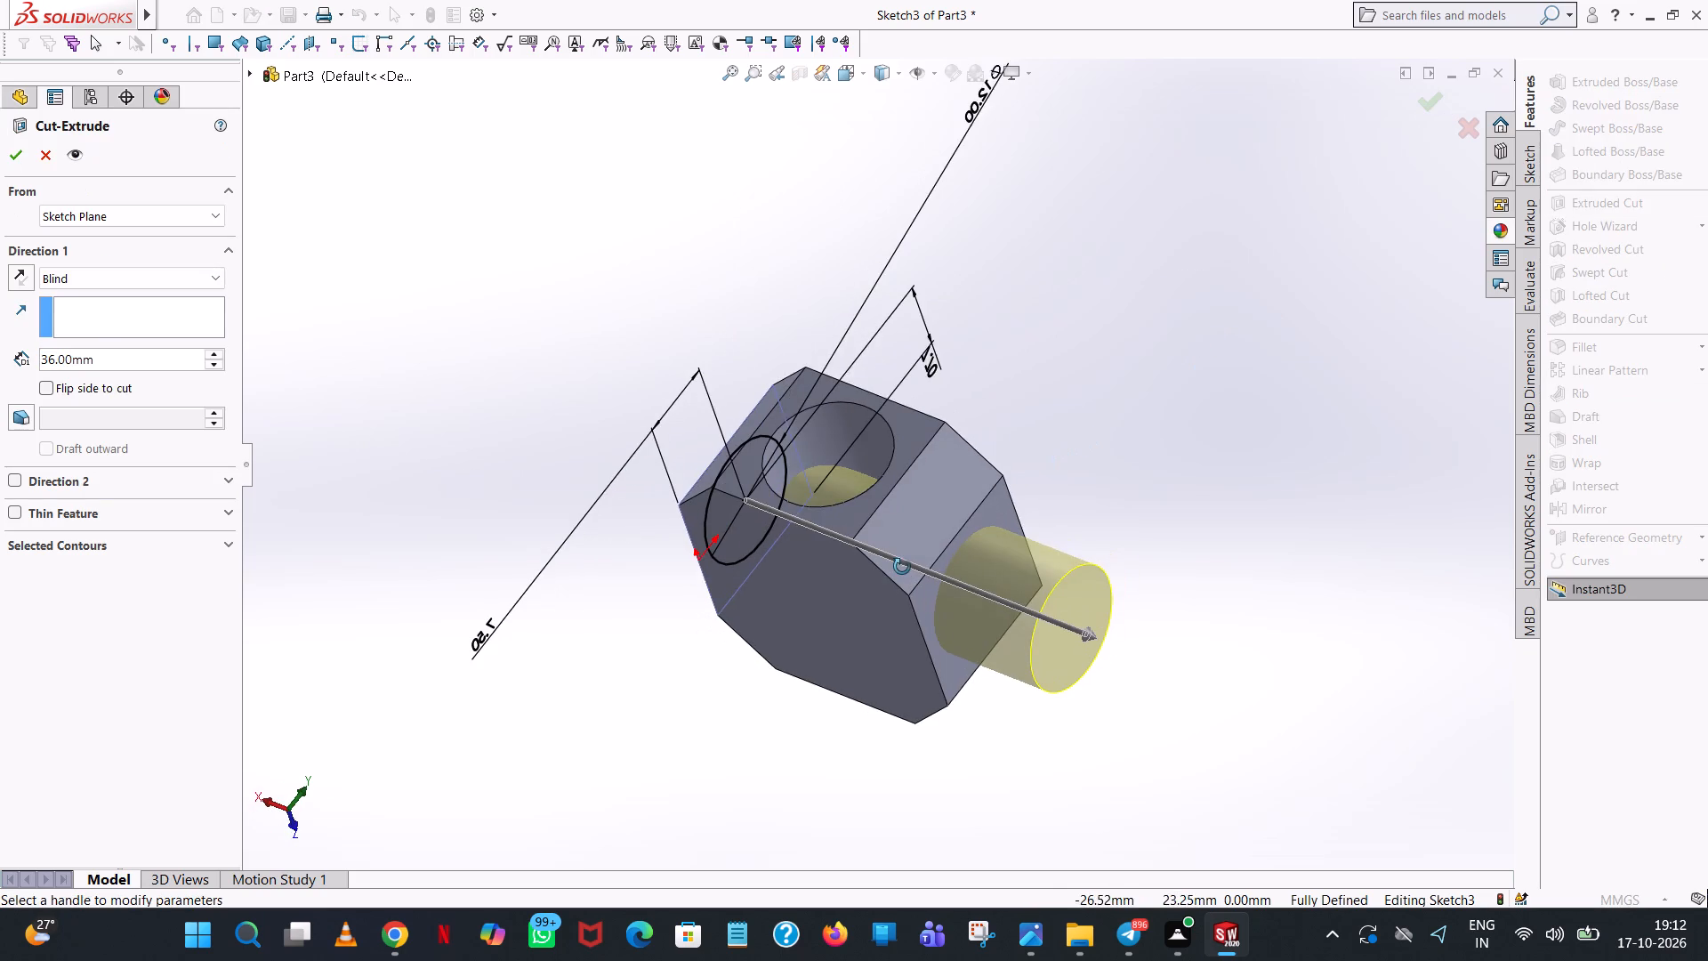
middle_drag(902, 567, 900, 565)
click(21, 157)
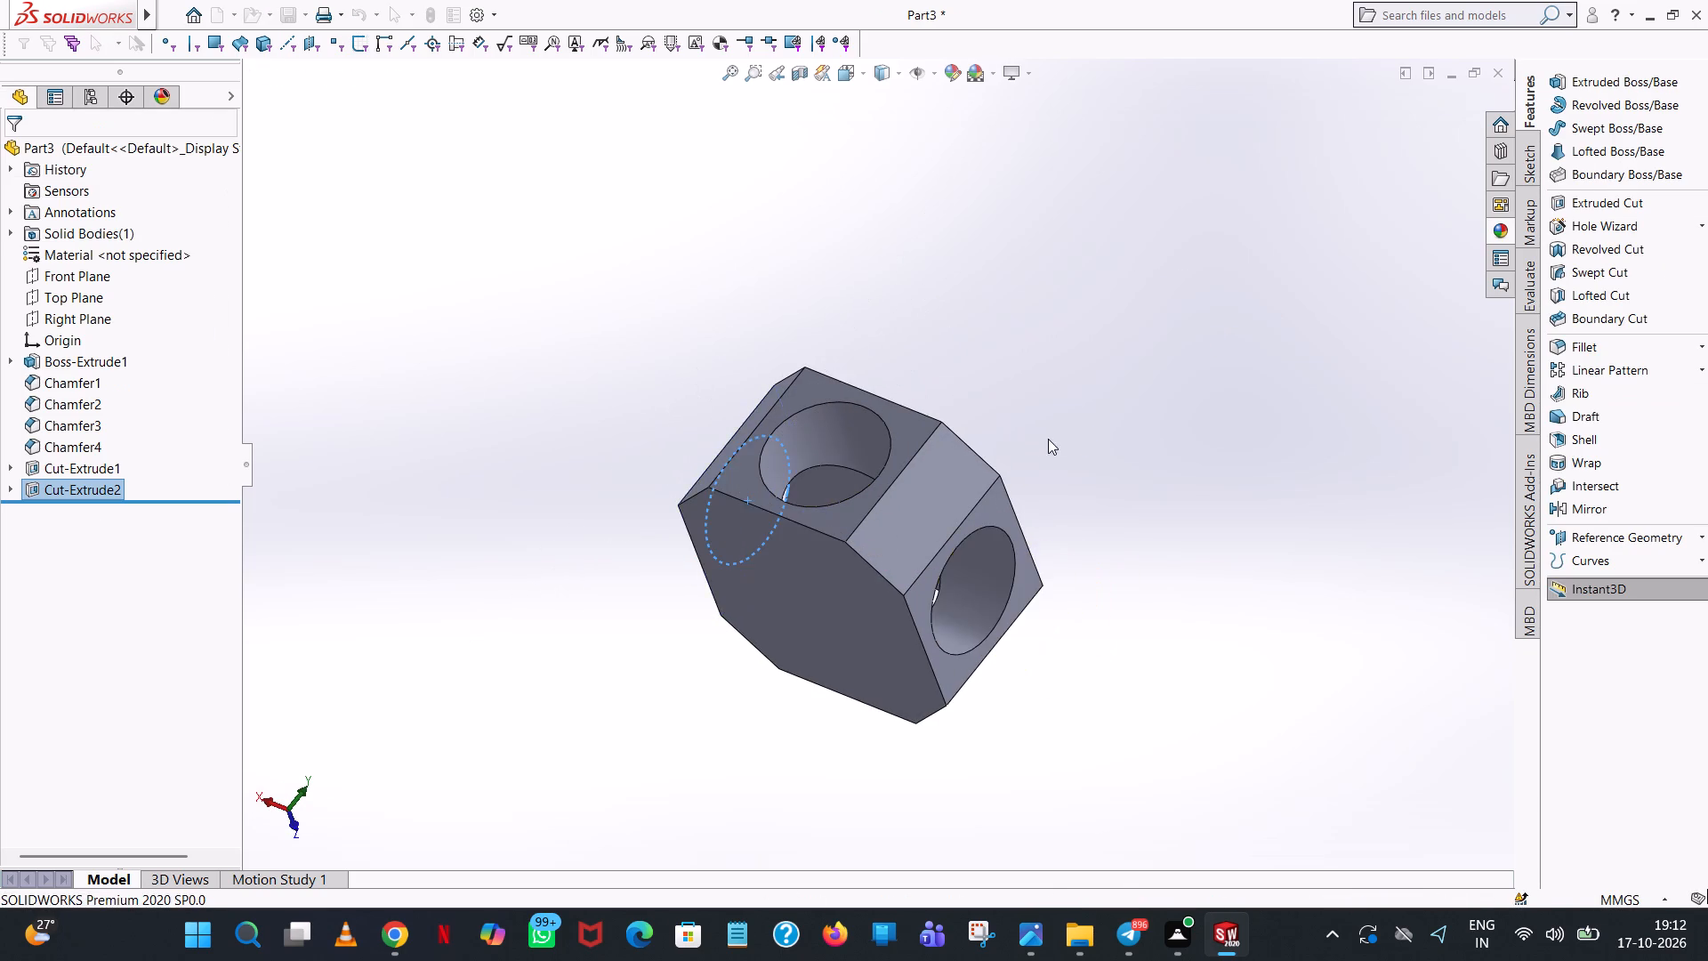
Start an extruded-cut sketch on the block's large octagonal face.
middle_drag(1051, 440, 1158, 151)
scroll(1386, 378, up, 1)
scroll(1158, 151, up, 1)
middle_drag(1158, 151, 1363, 348)
scroll(1263, 204, down, 1)
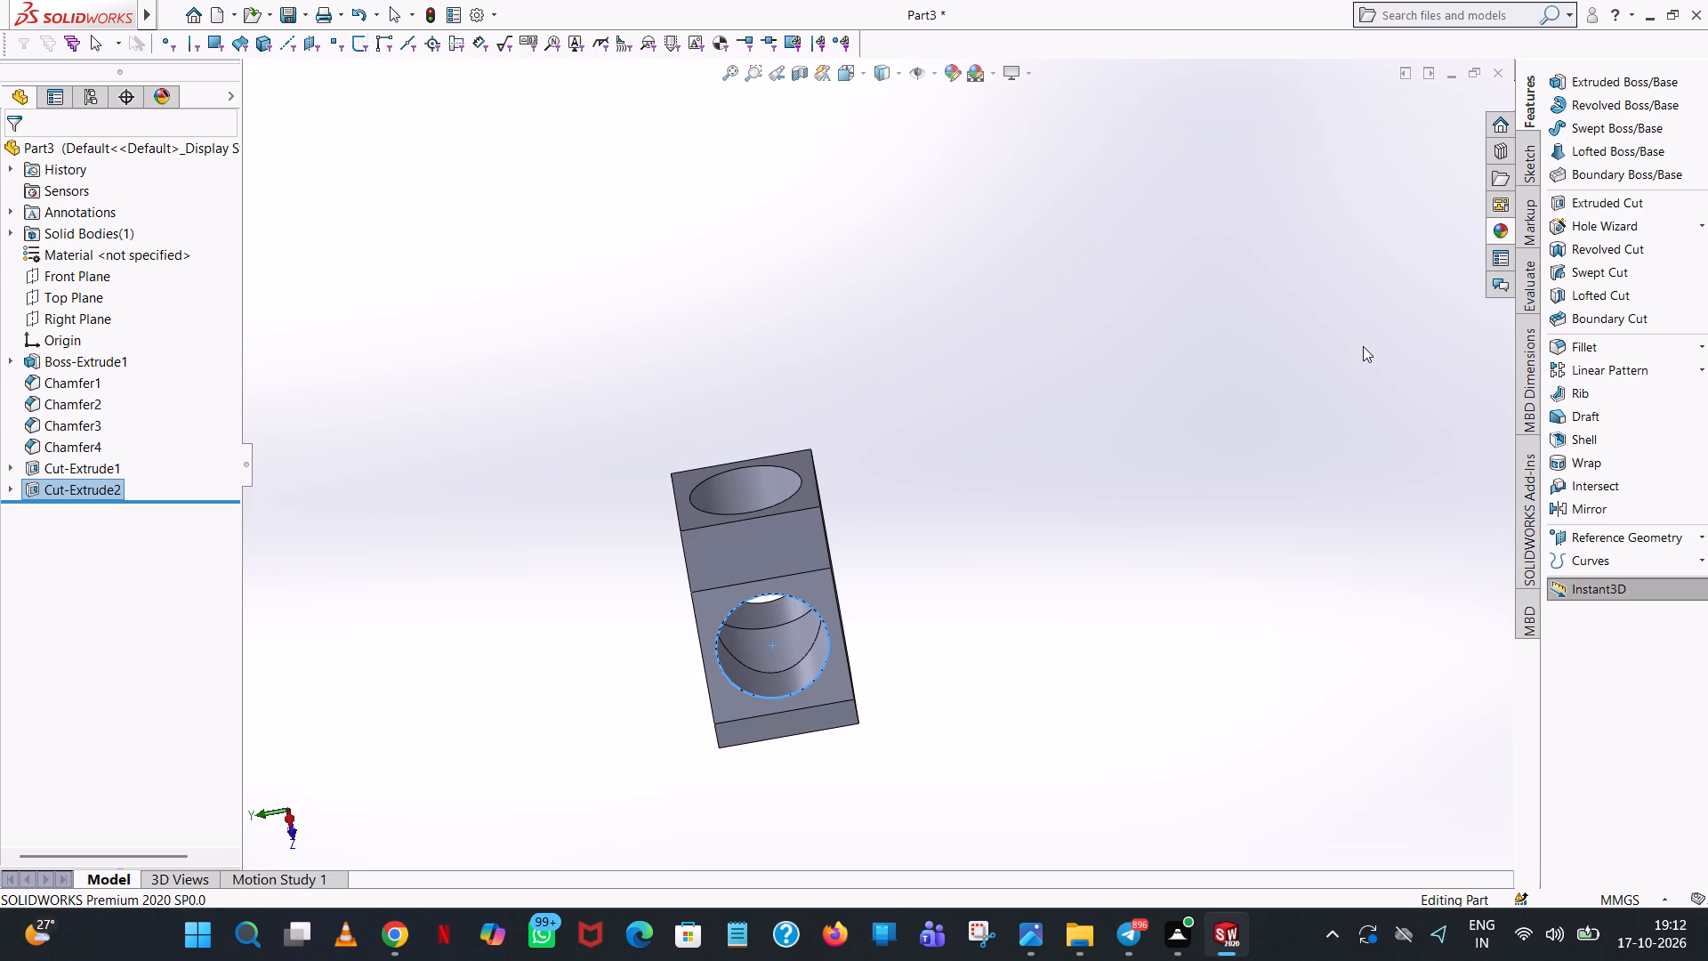
middle_drag(941, 617, 1145, 595)
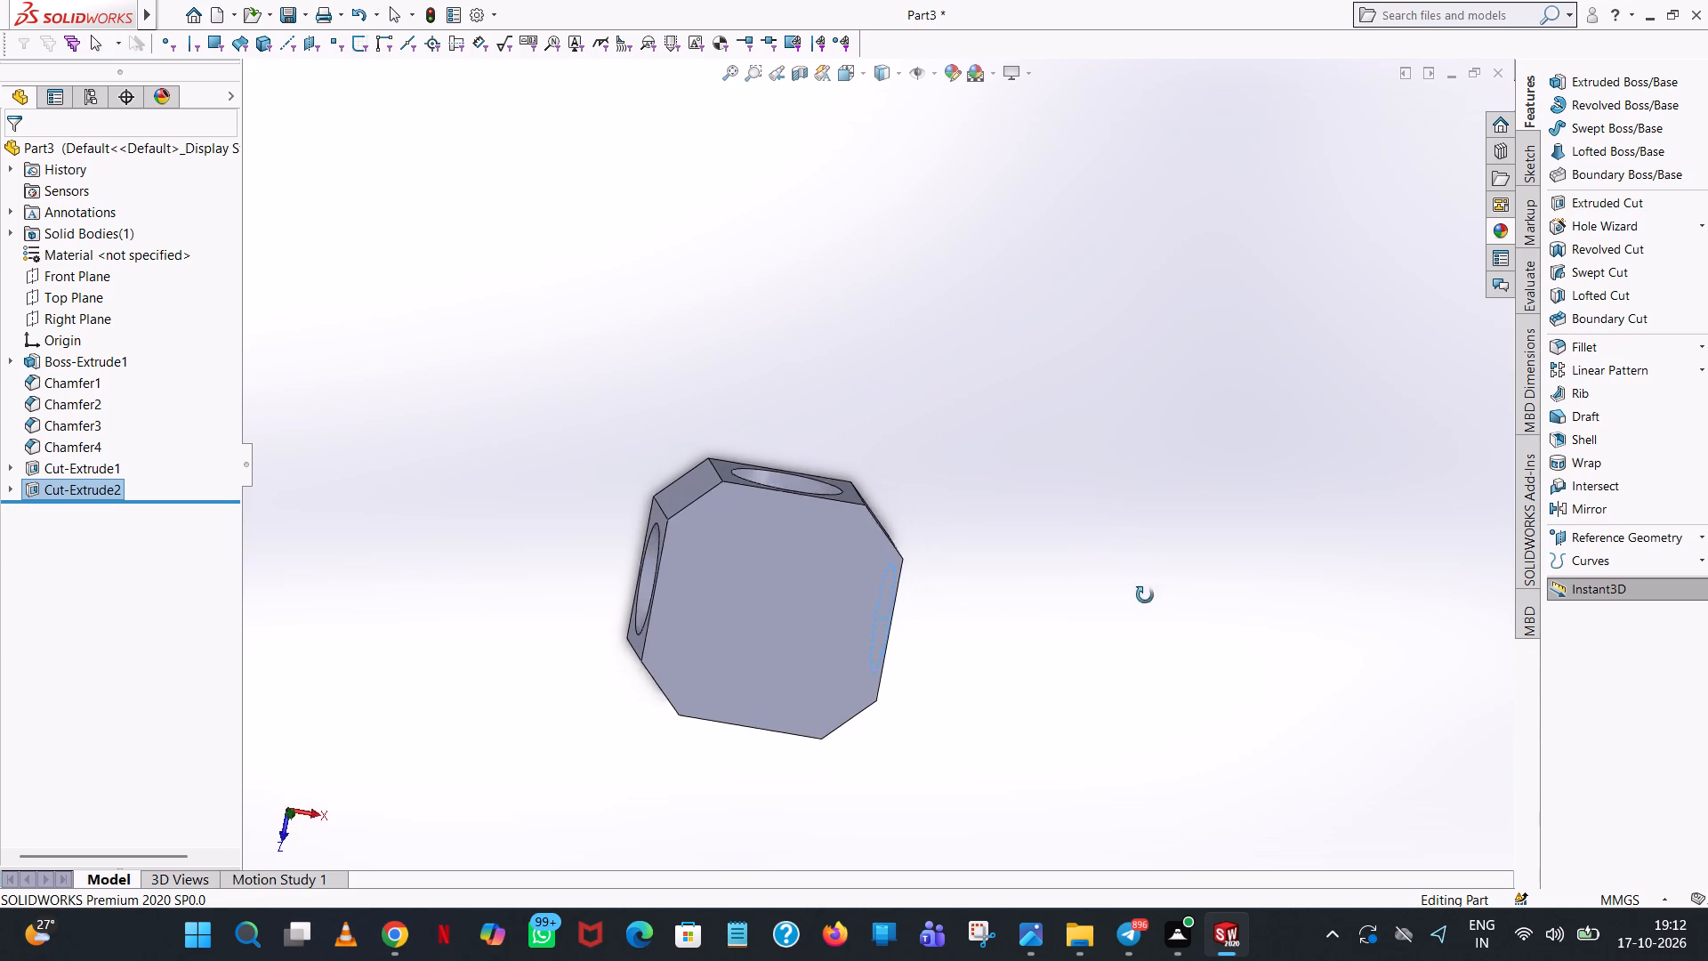
middle_drag(1145, 595, 1151, 610)
click(1632, 196)
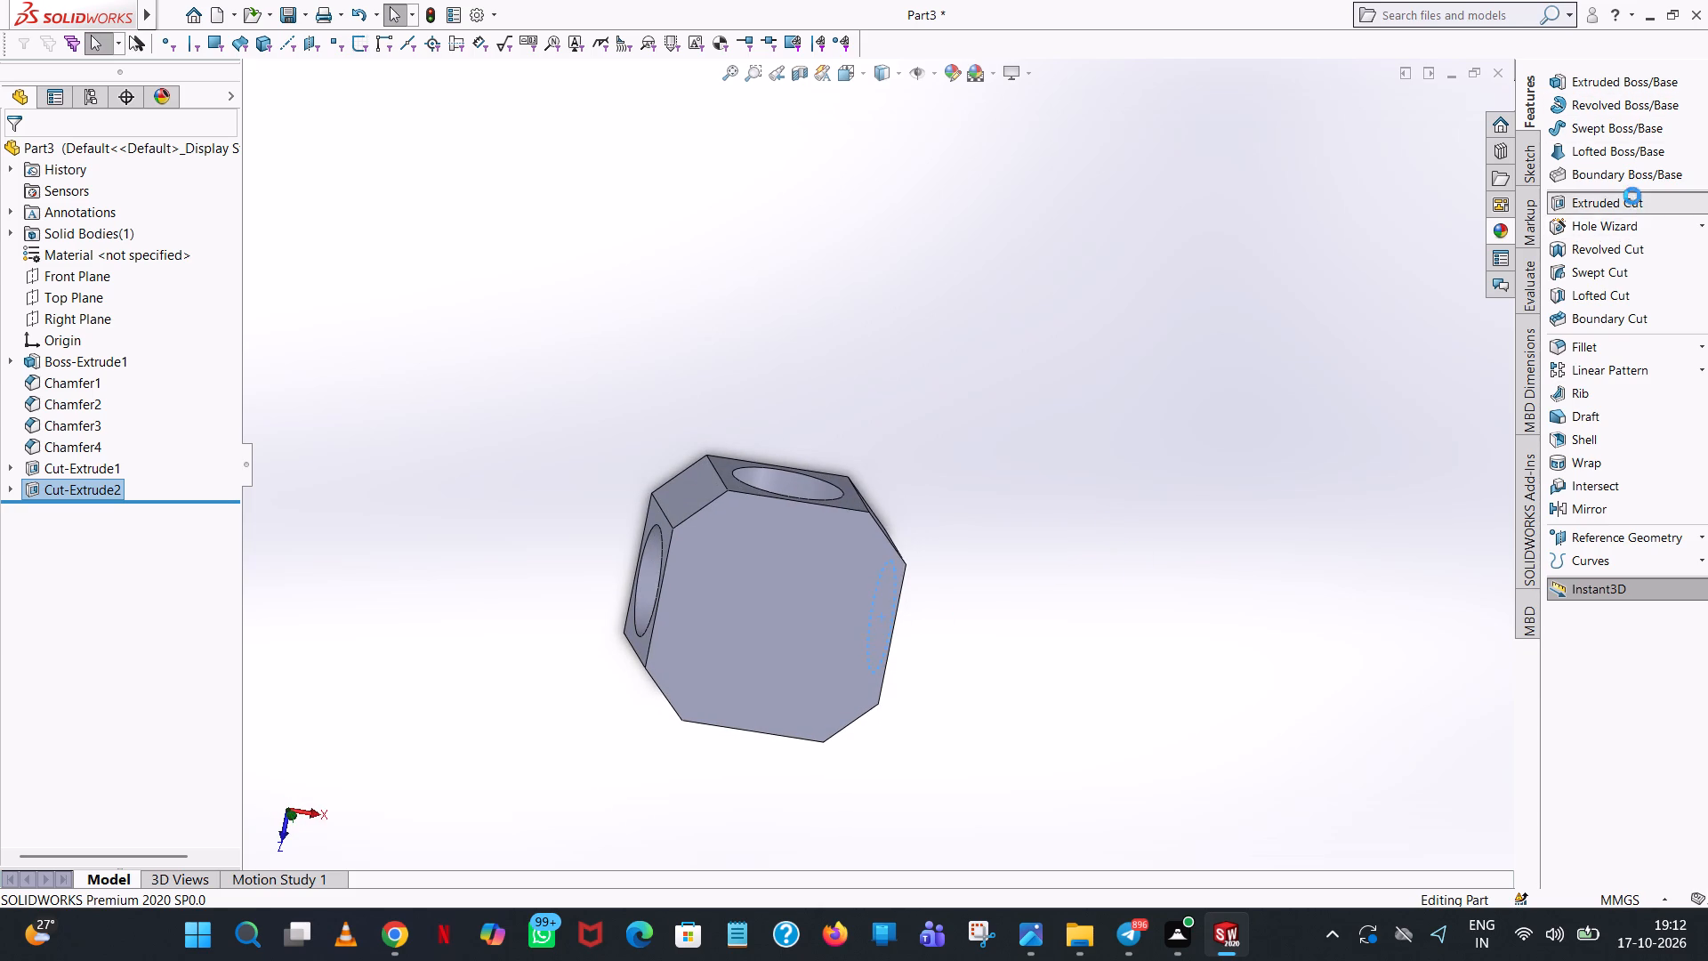
click(800, 530)
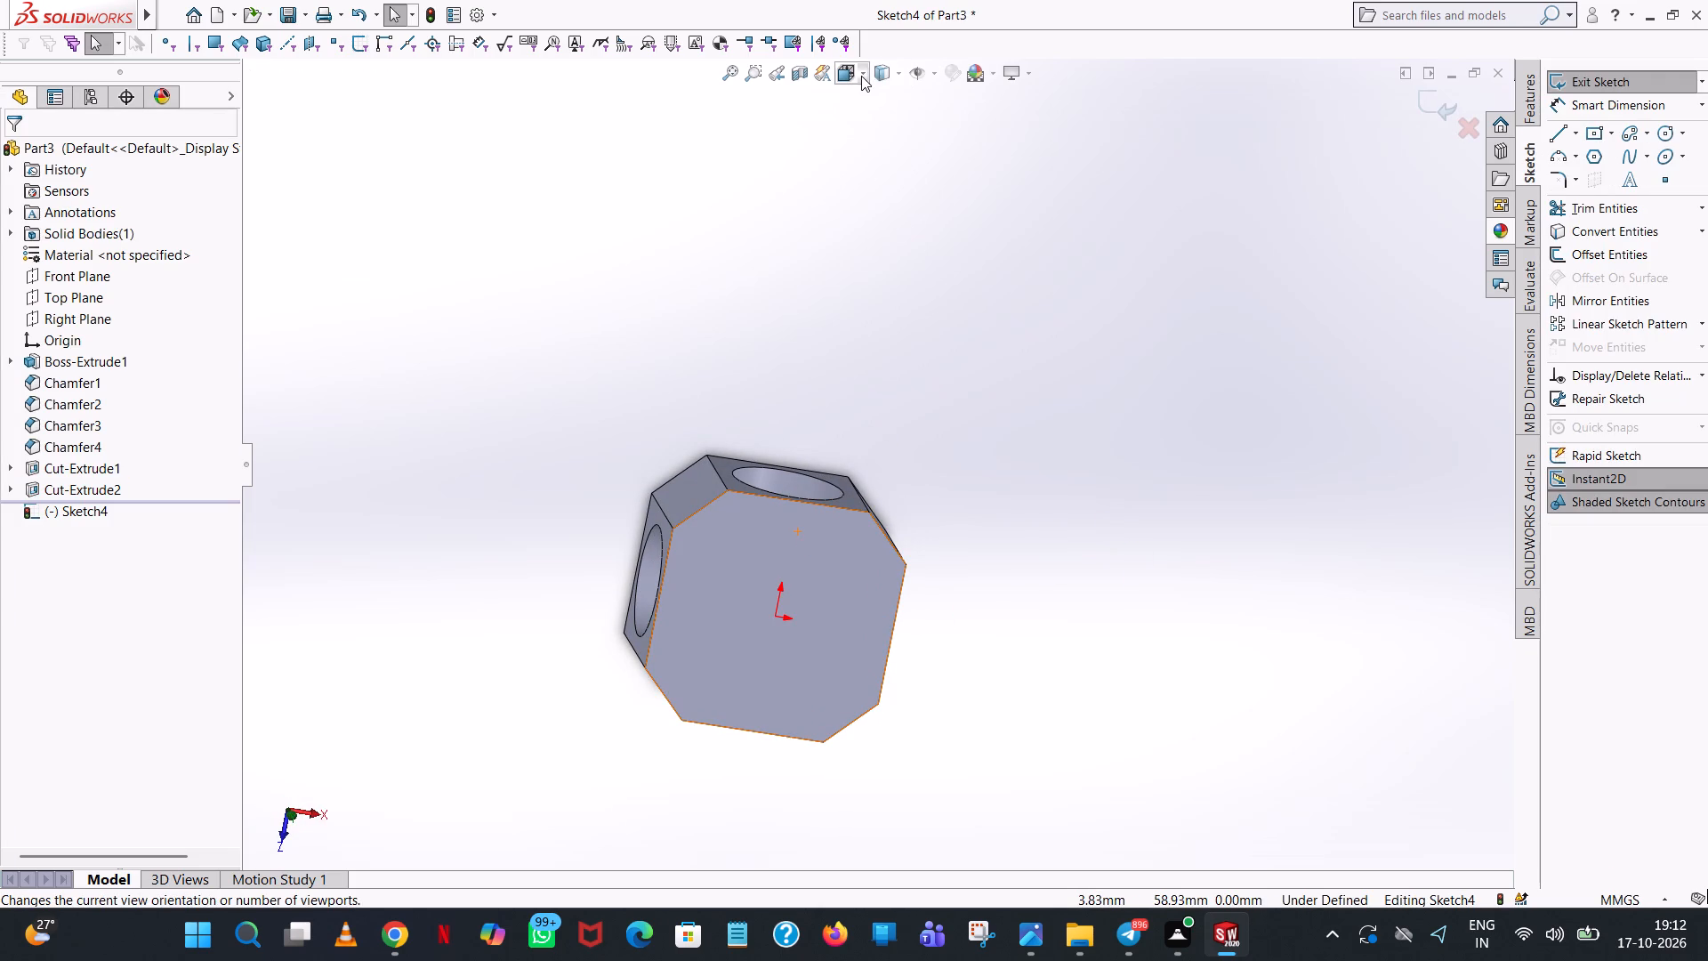
click(867, 69)
click(955, 166)
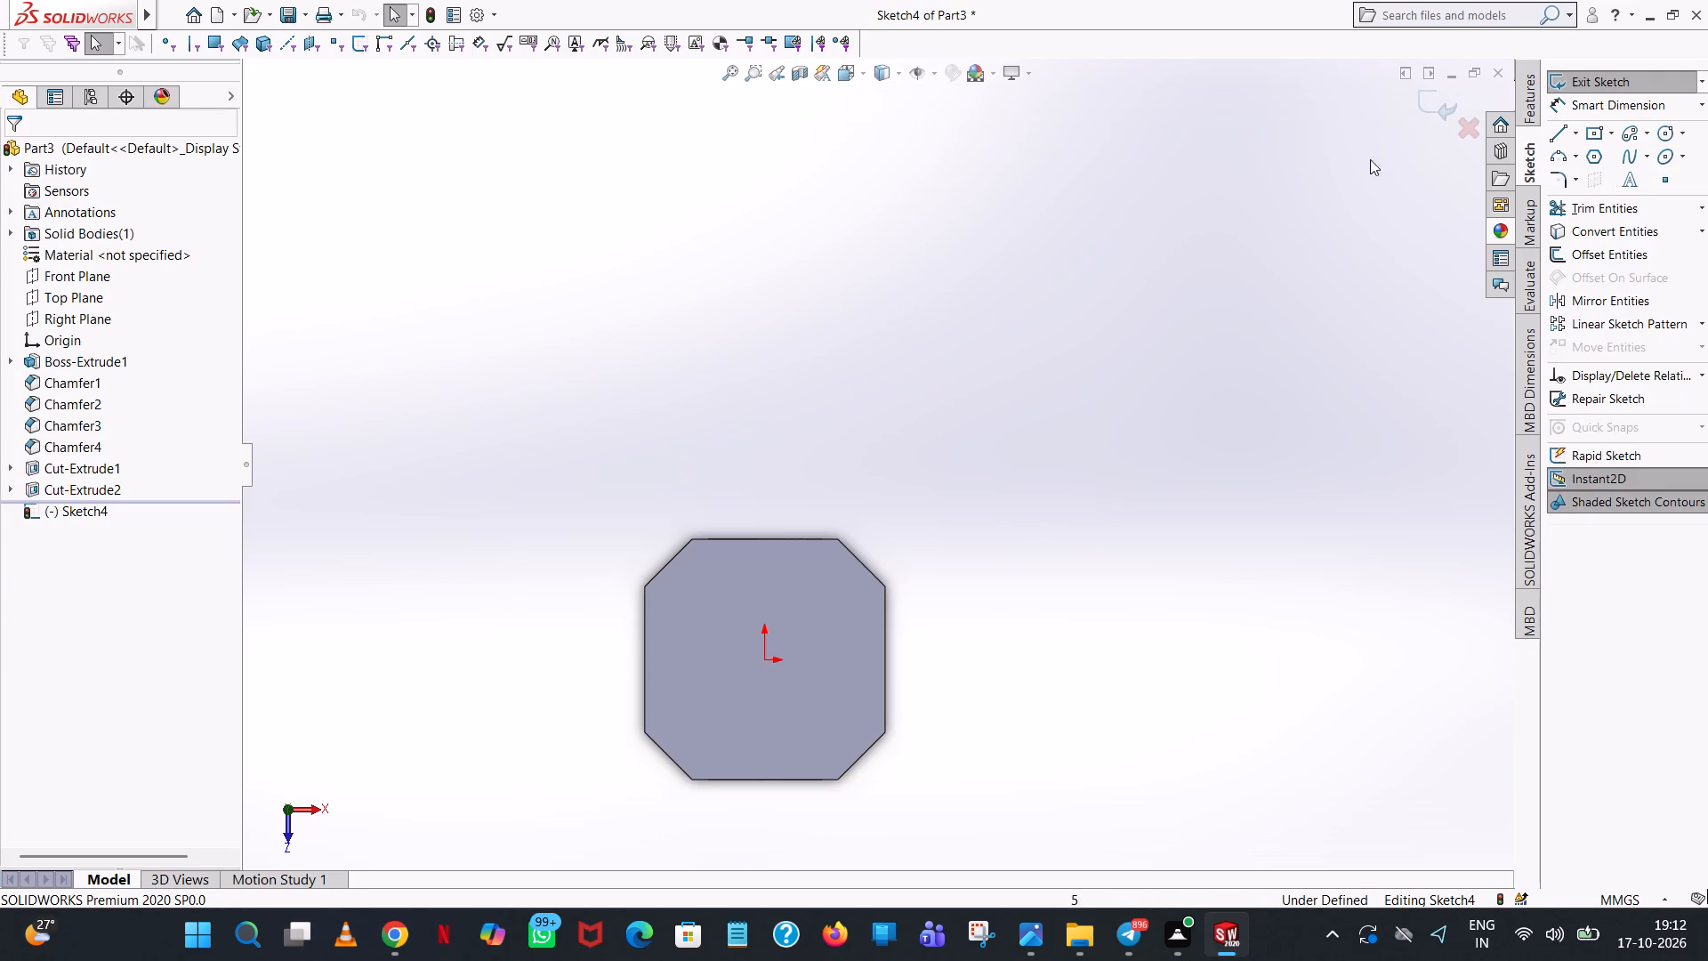
Sketch a circle of radius 6 mm centred on the origin of the octagonal face.
click(1563, 130)
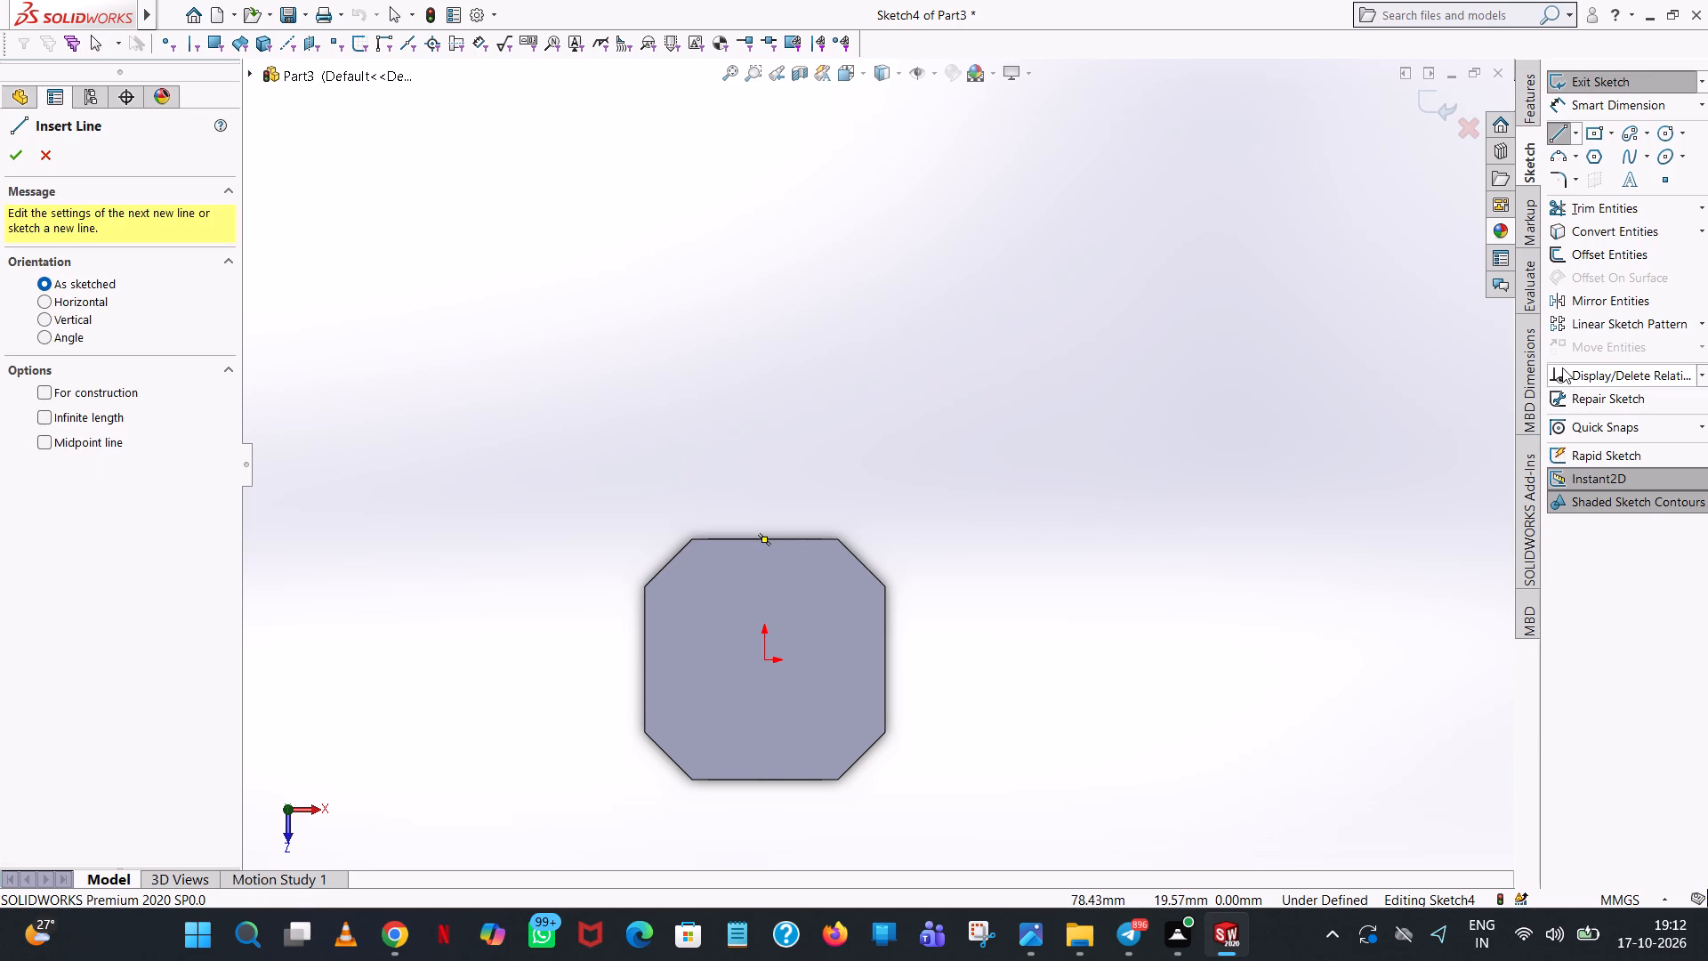
click(1663, 125)
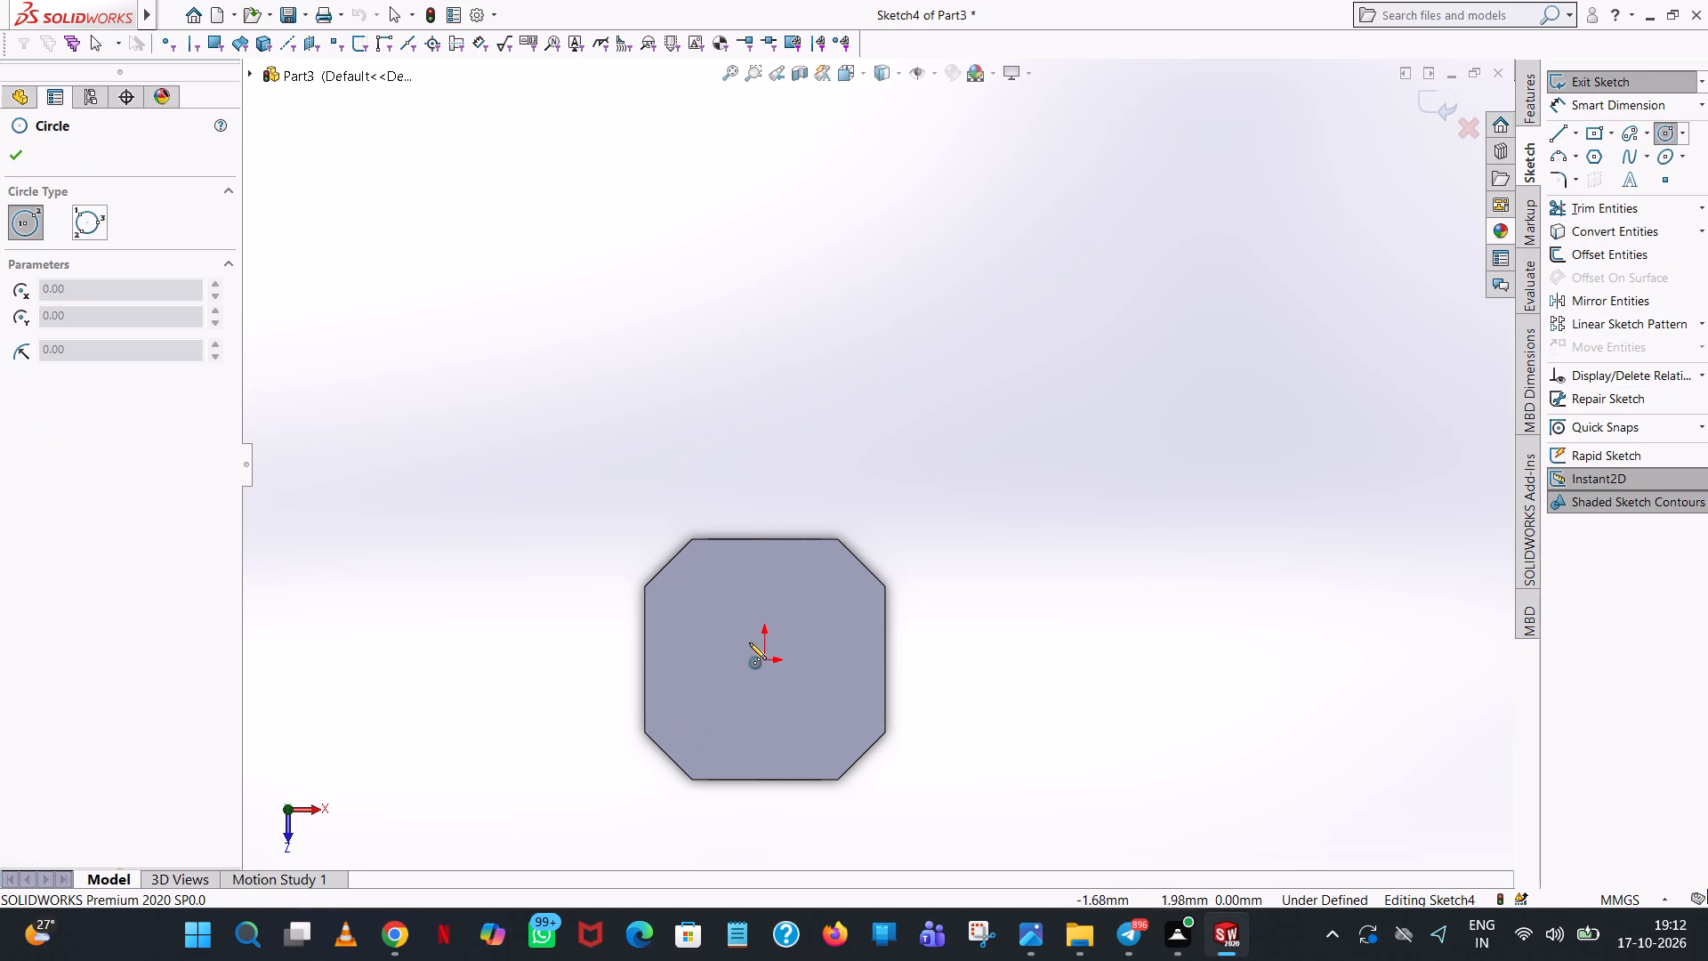
click(765, 659)
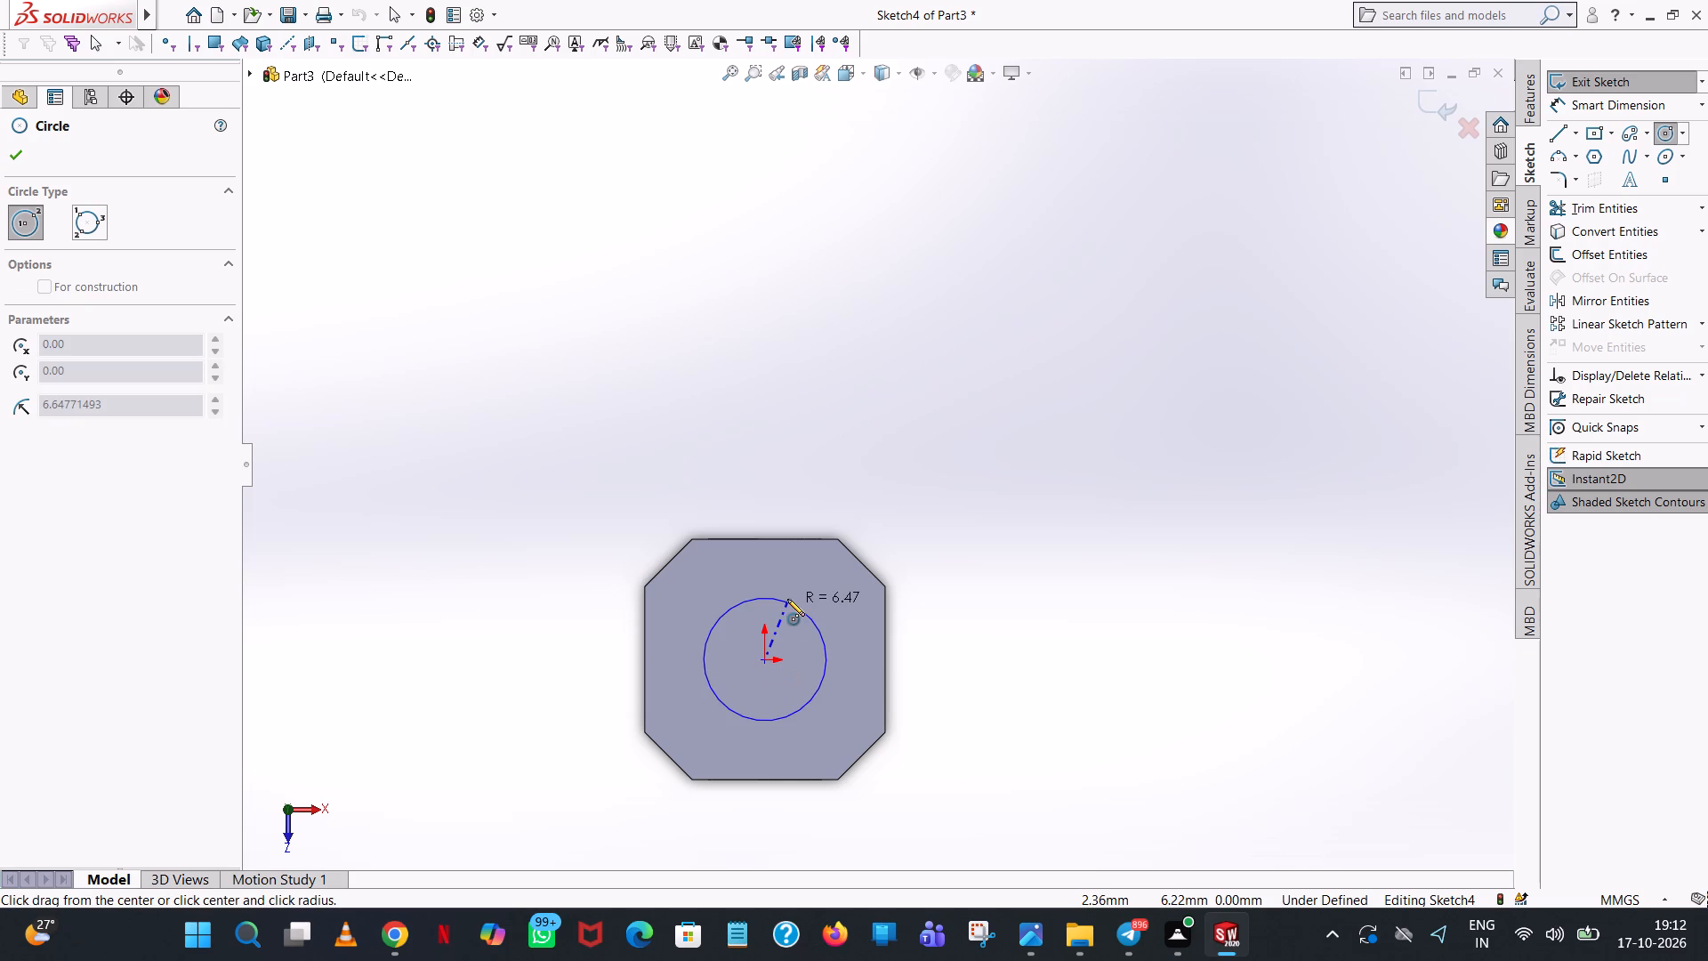
click(787, 599)
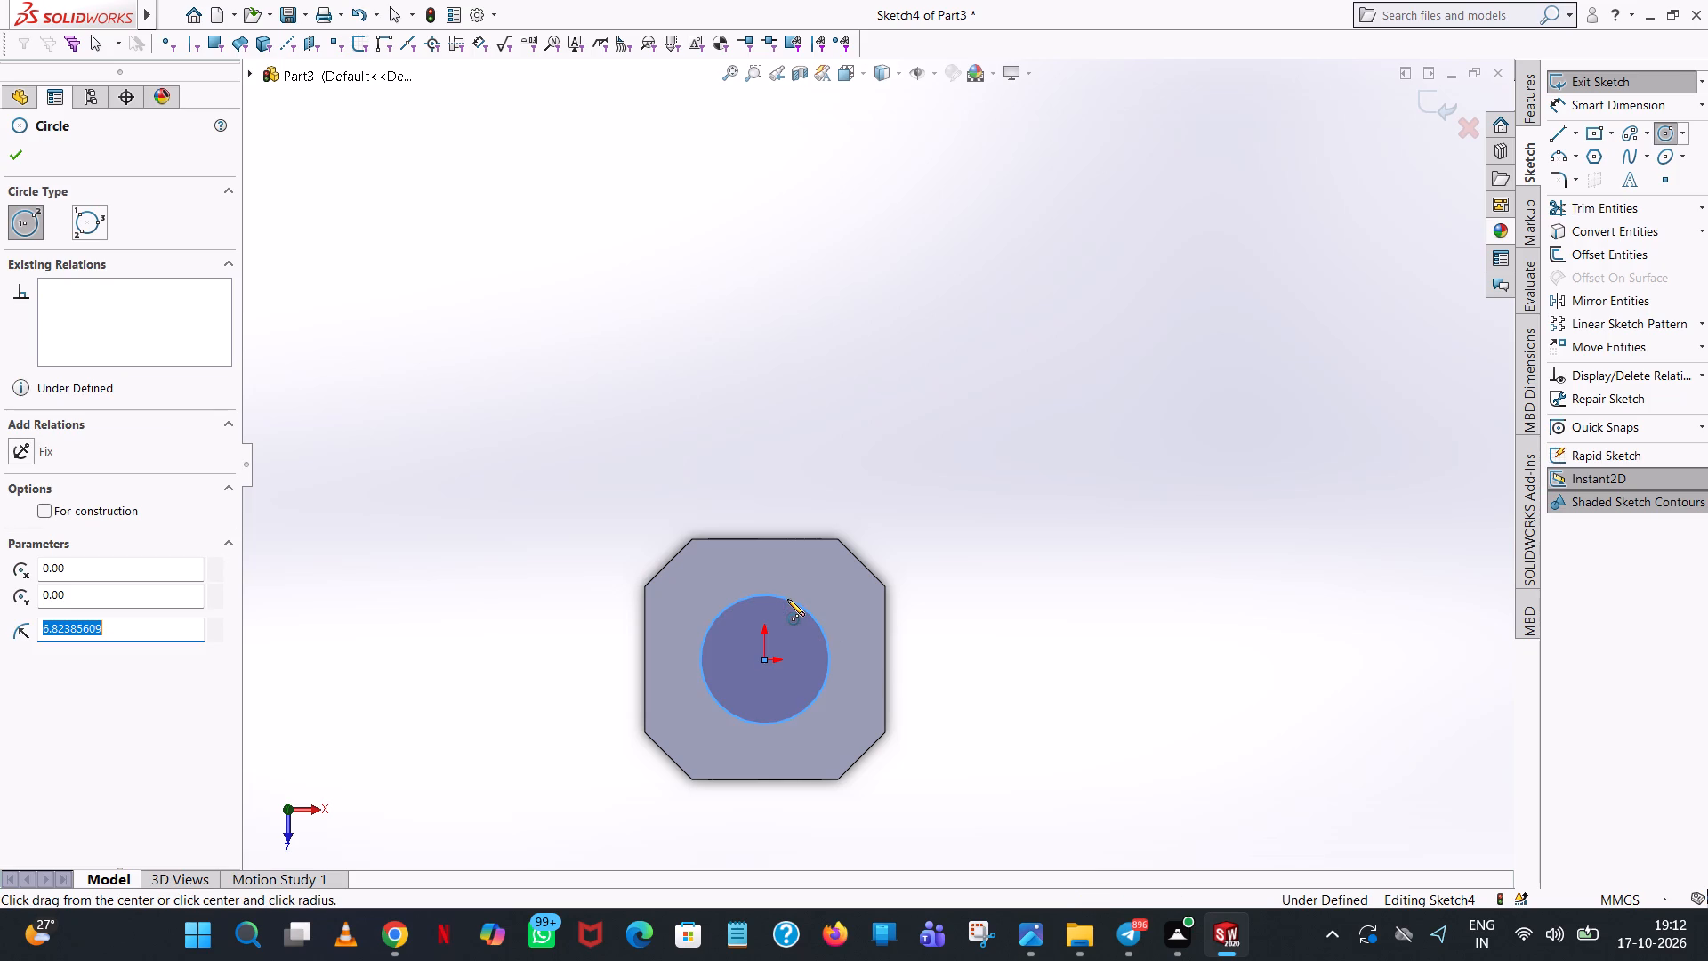
key(6)
key(Return)
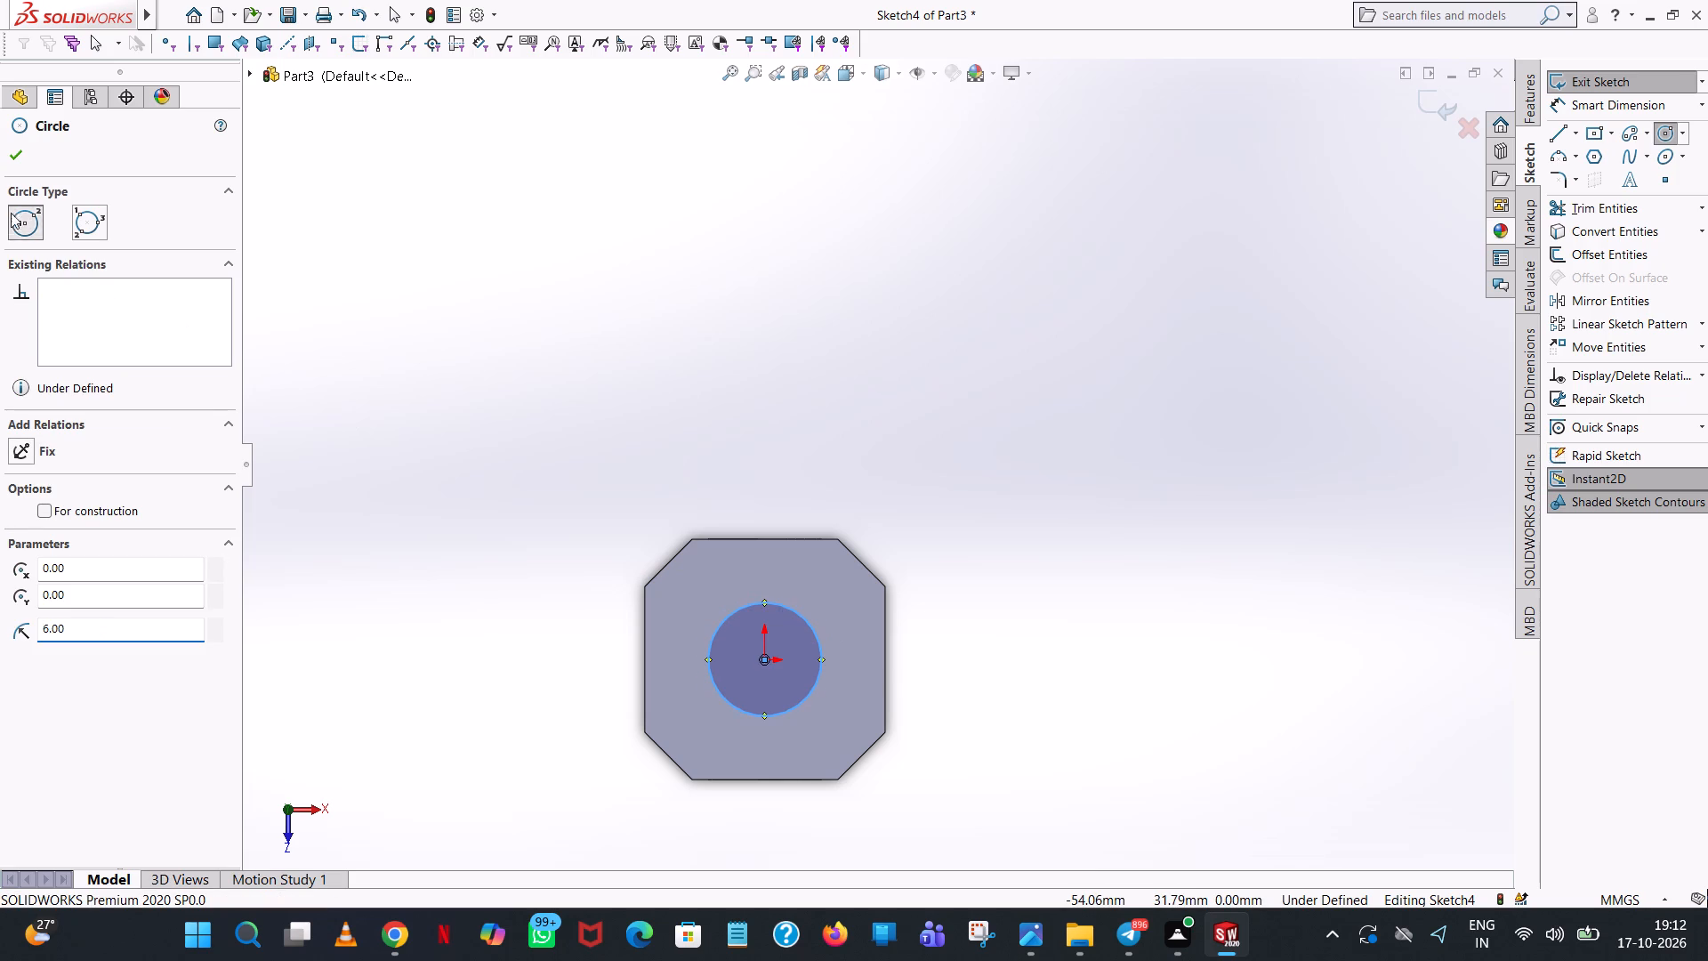
click(27, 151)
Dimension the diameter of the circle on the octagonal face.
click(1593, 107)
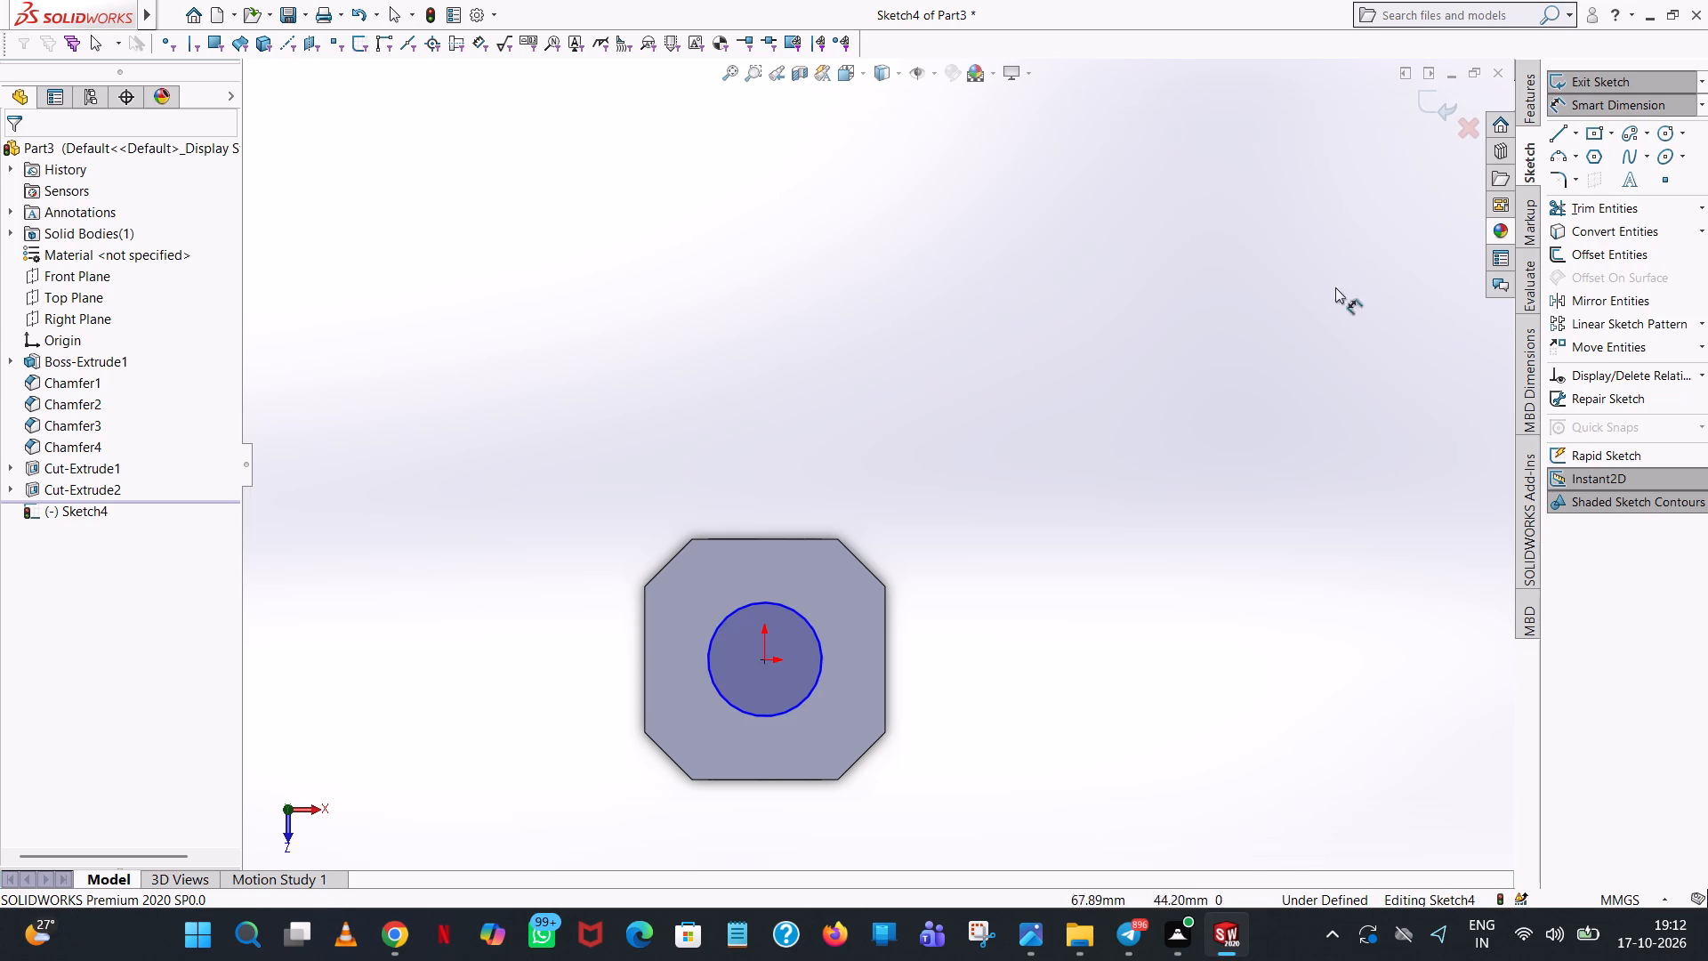
click(806, 624)
click(1253, 538)
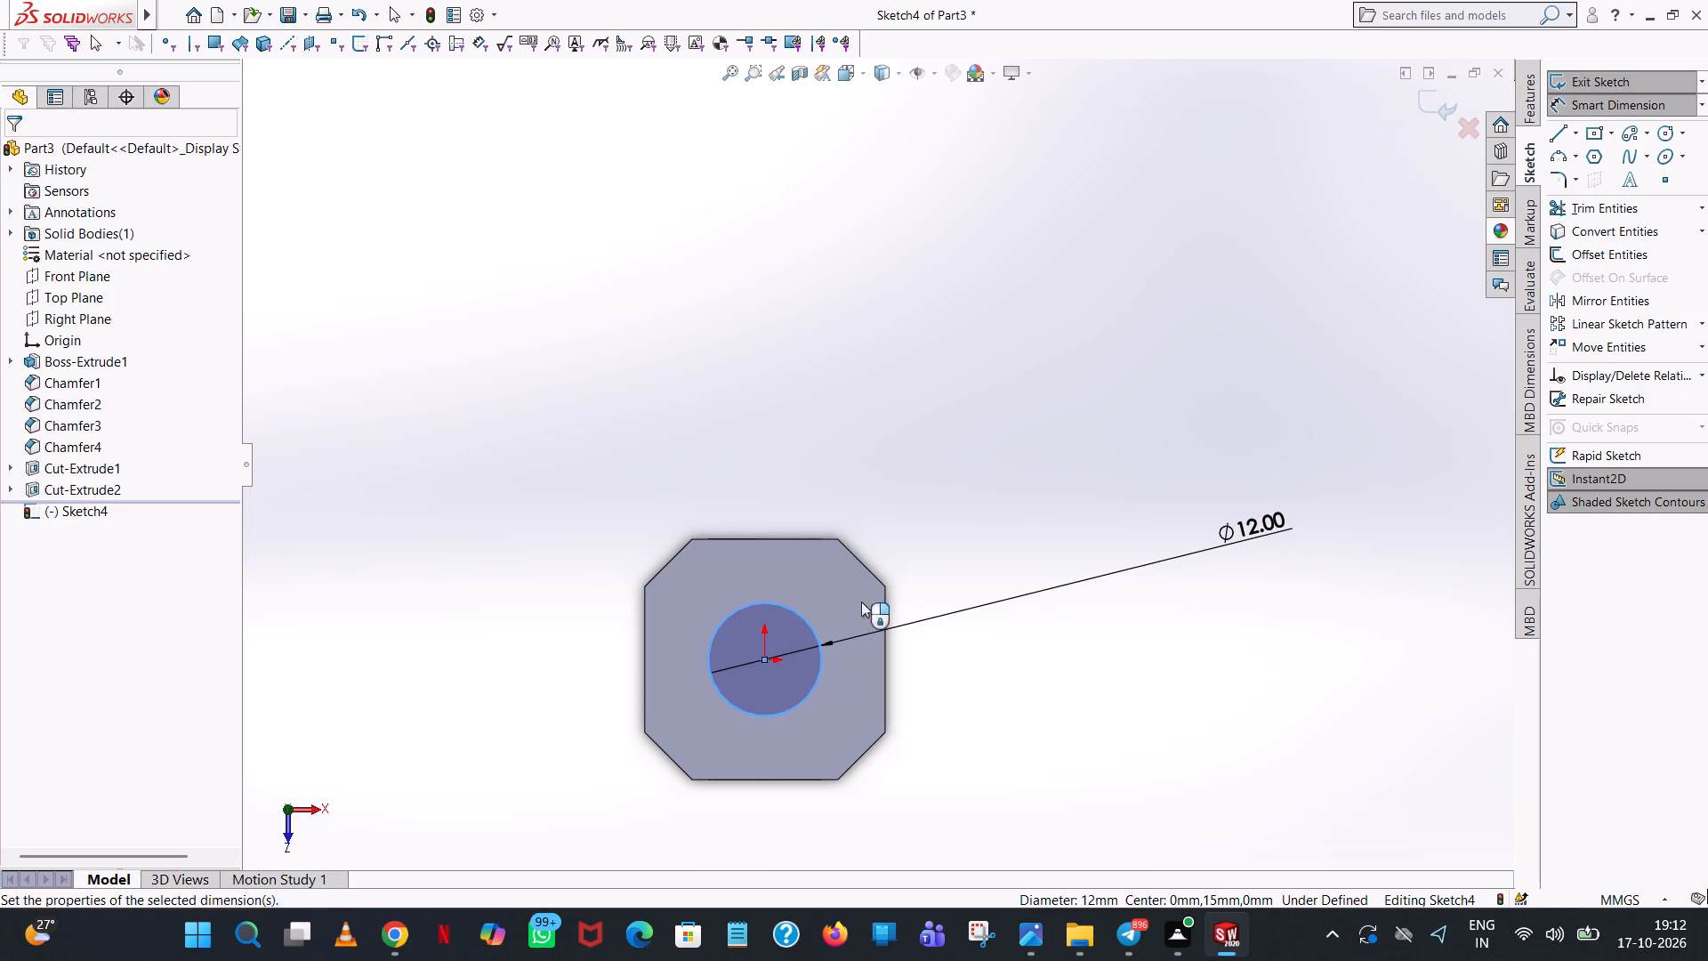
click(1174, 511)
click(732, 380)
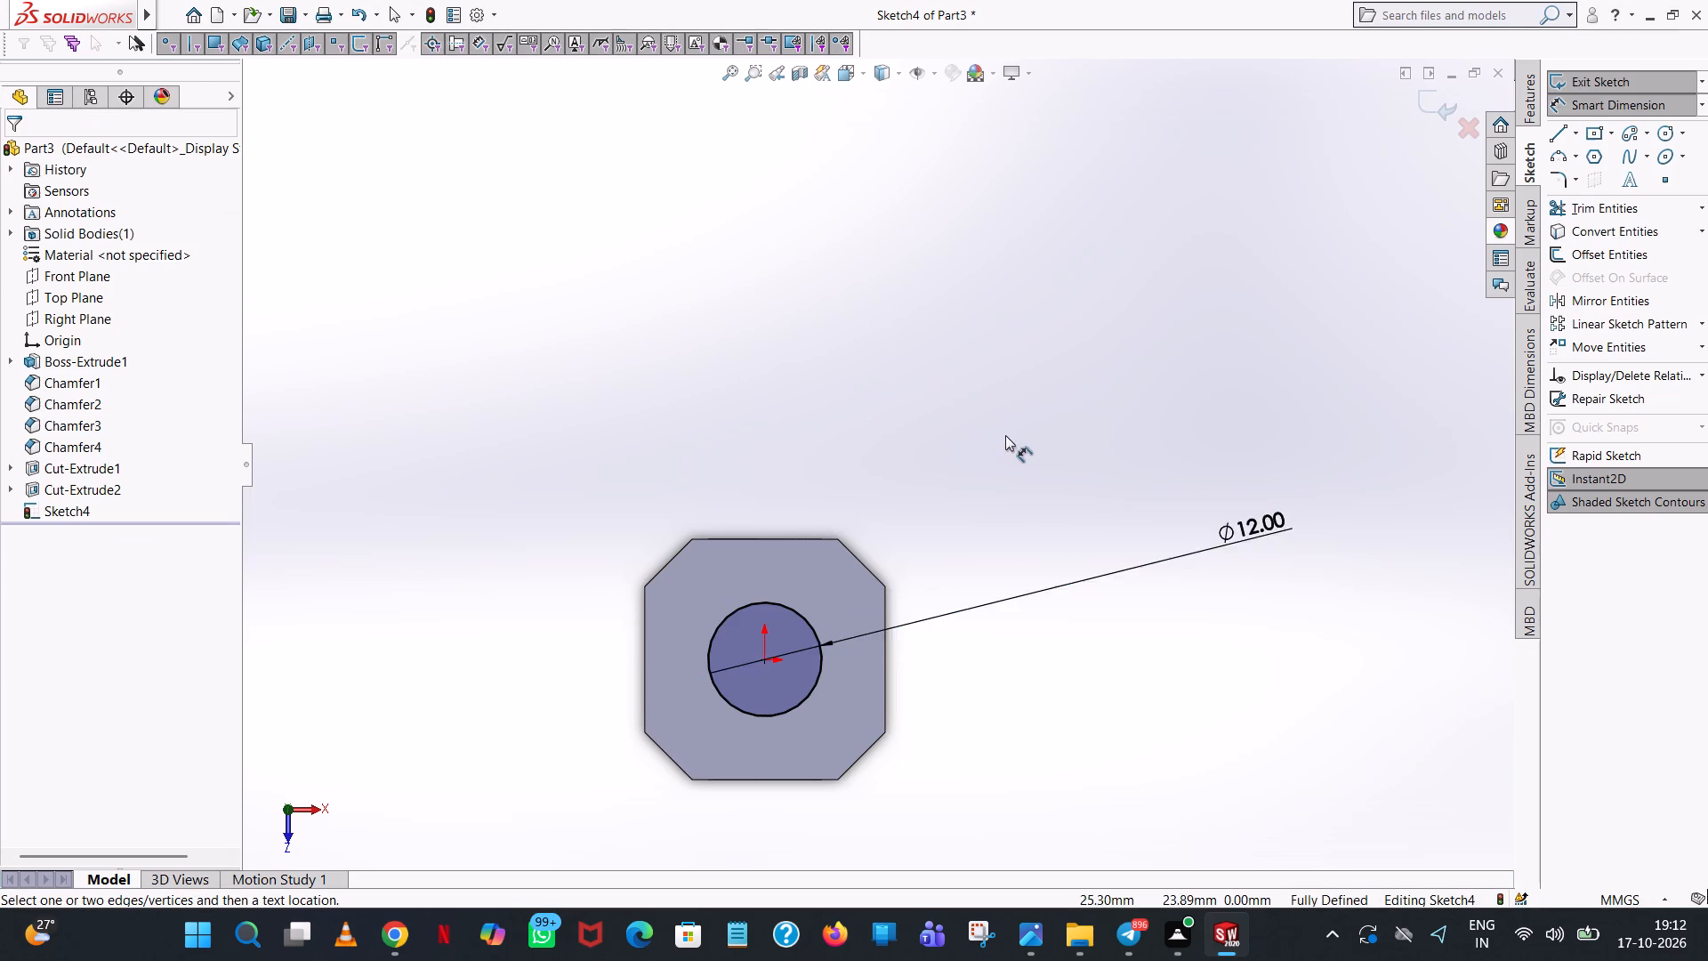
Cut-extrude the circle on the octagonal face blind through the block to a depth of 36 mm.
middle_drag(1005, 440, 825, 558)
click(1541, 83)
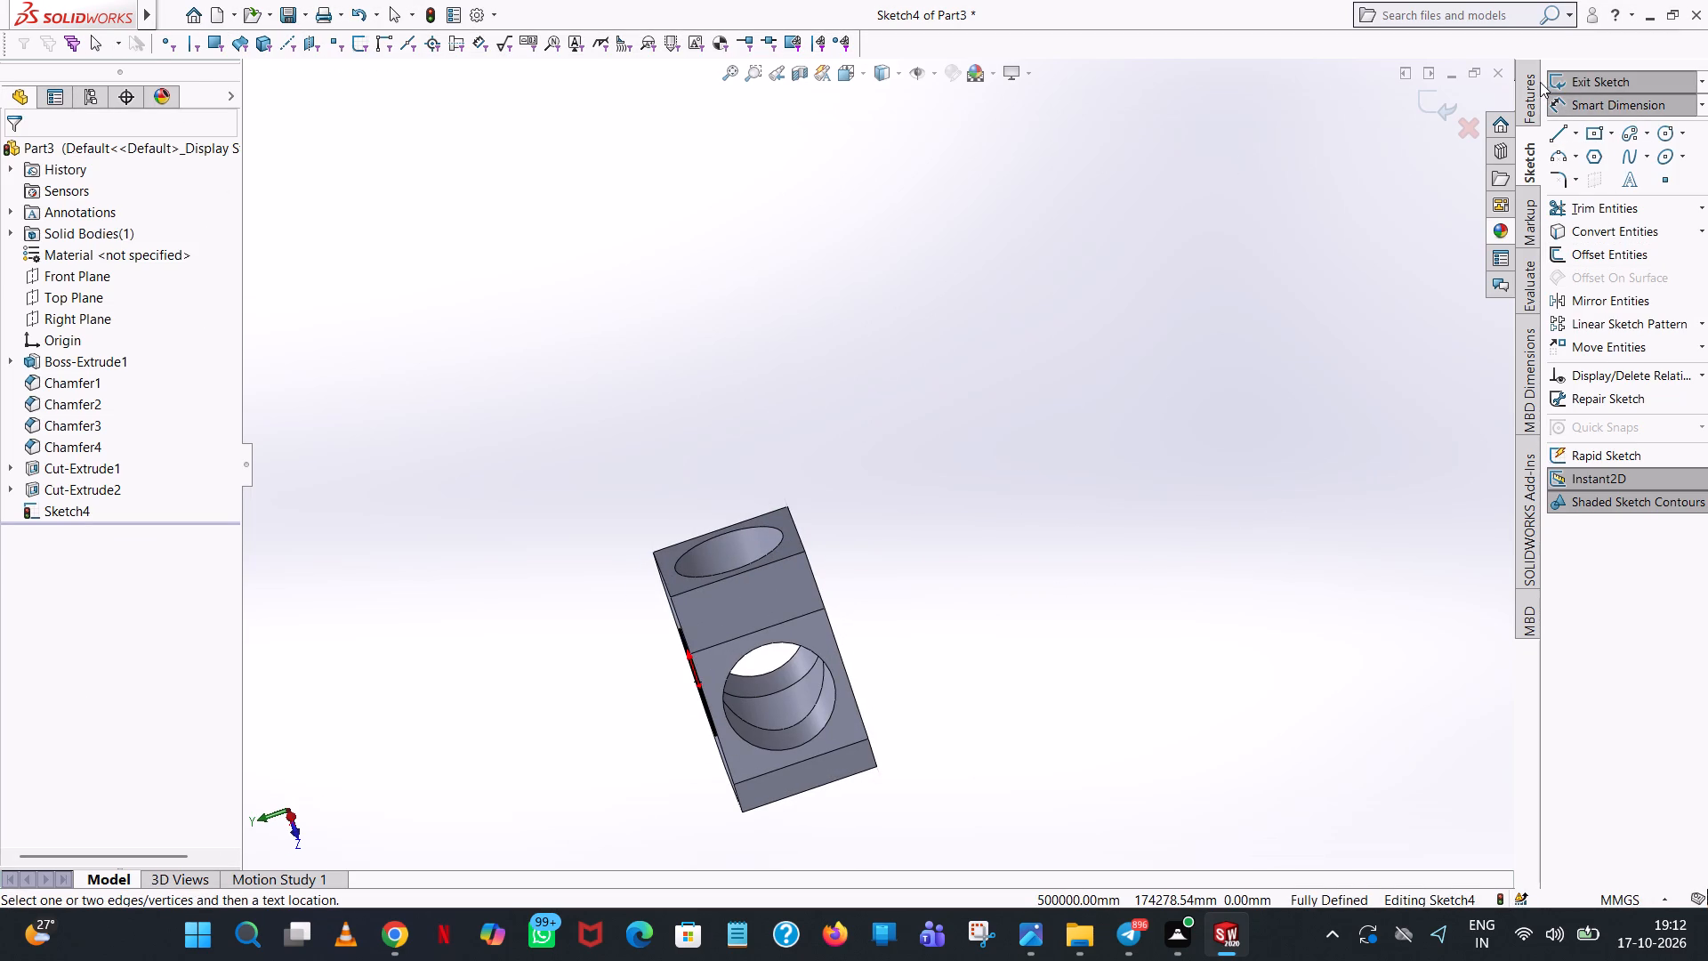
click(1535, 90)
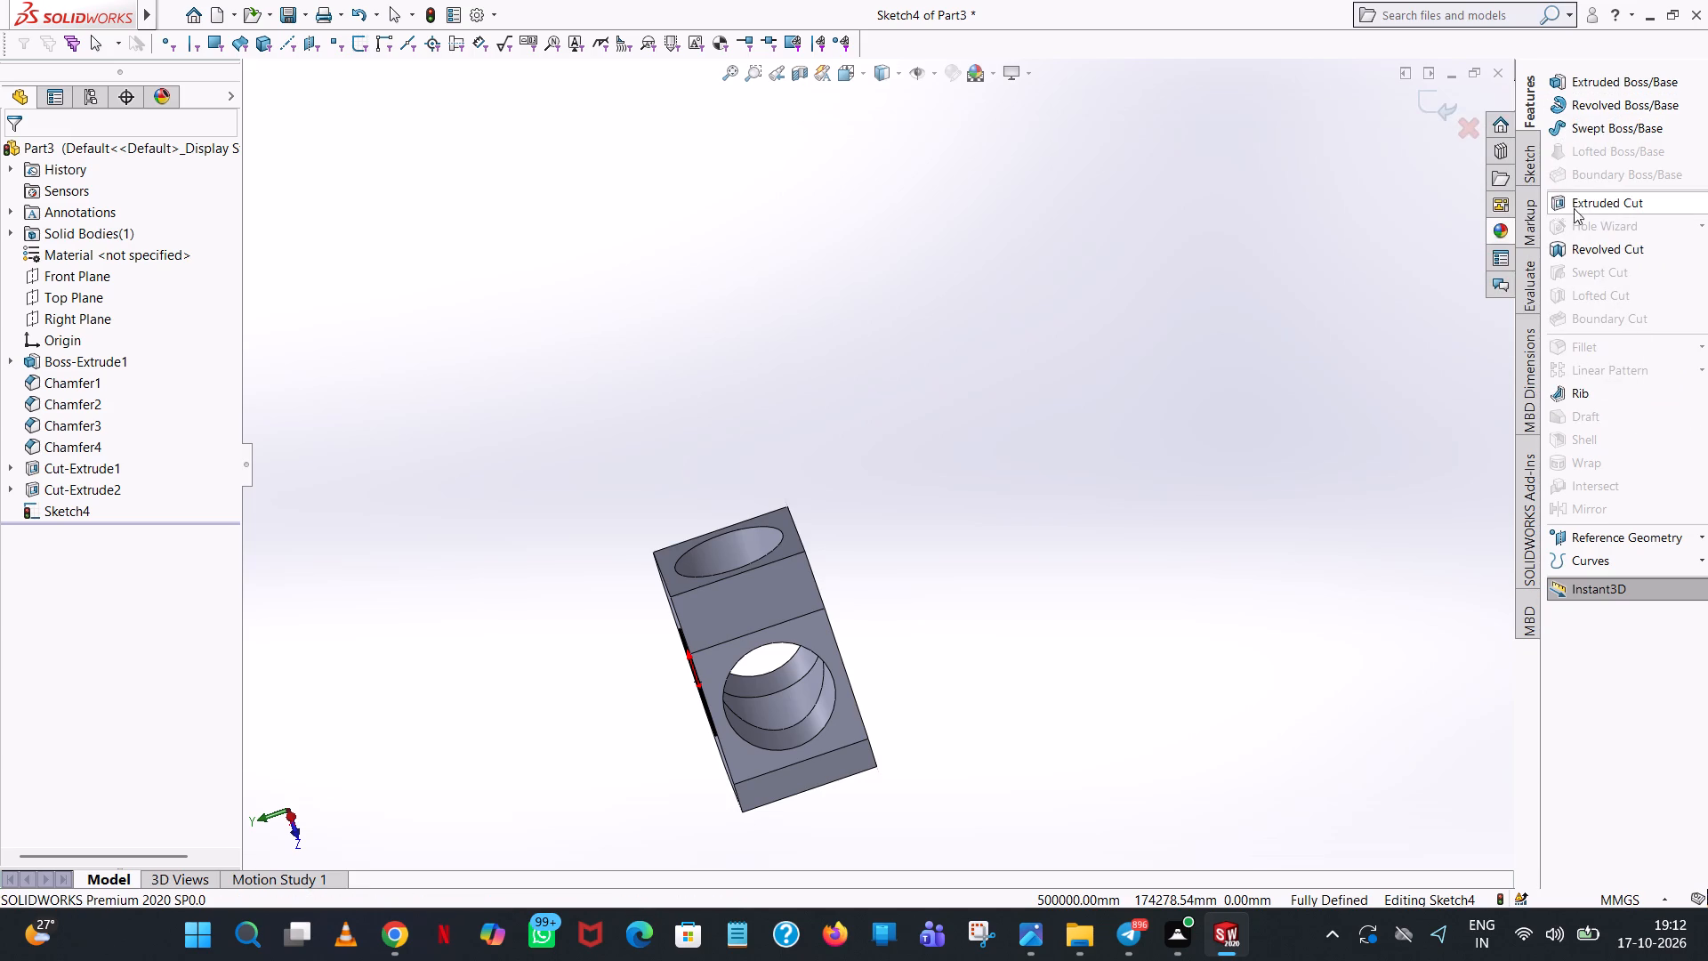
click(1576, 205)
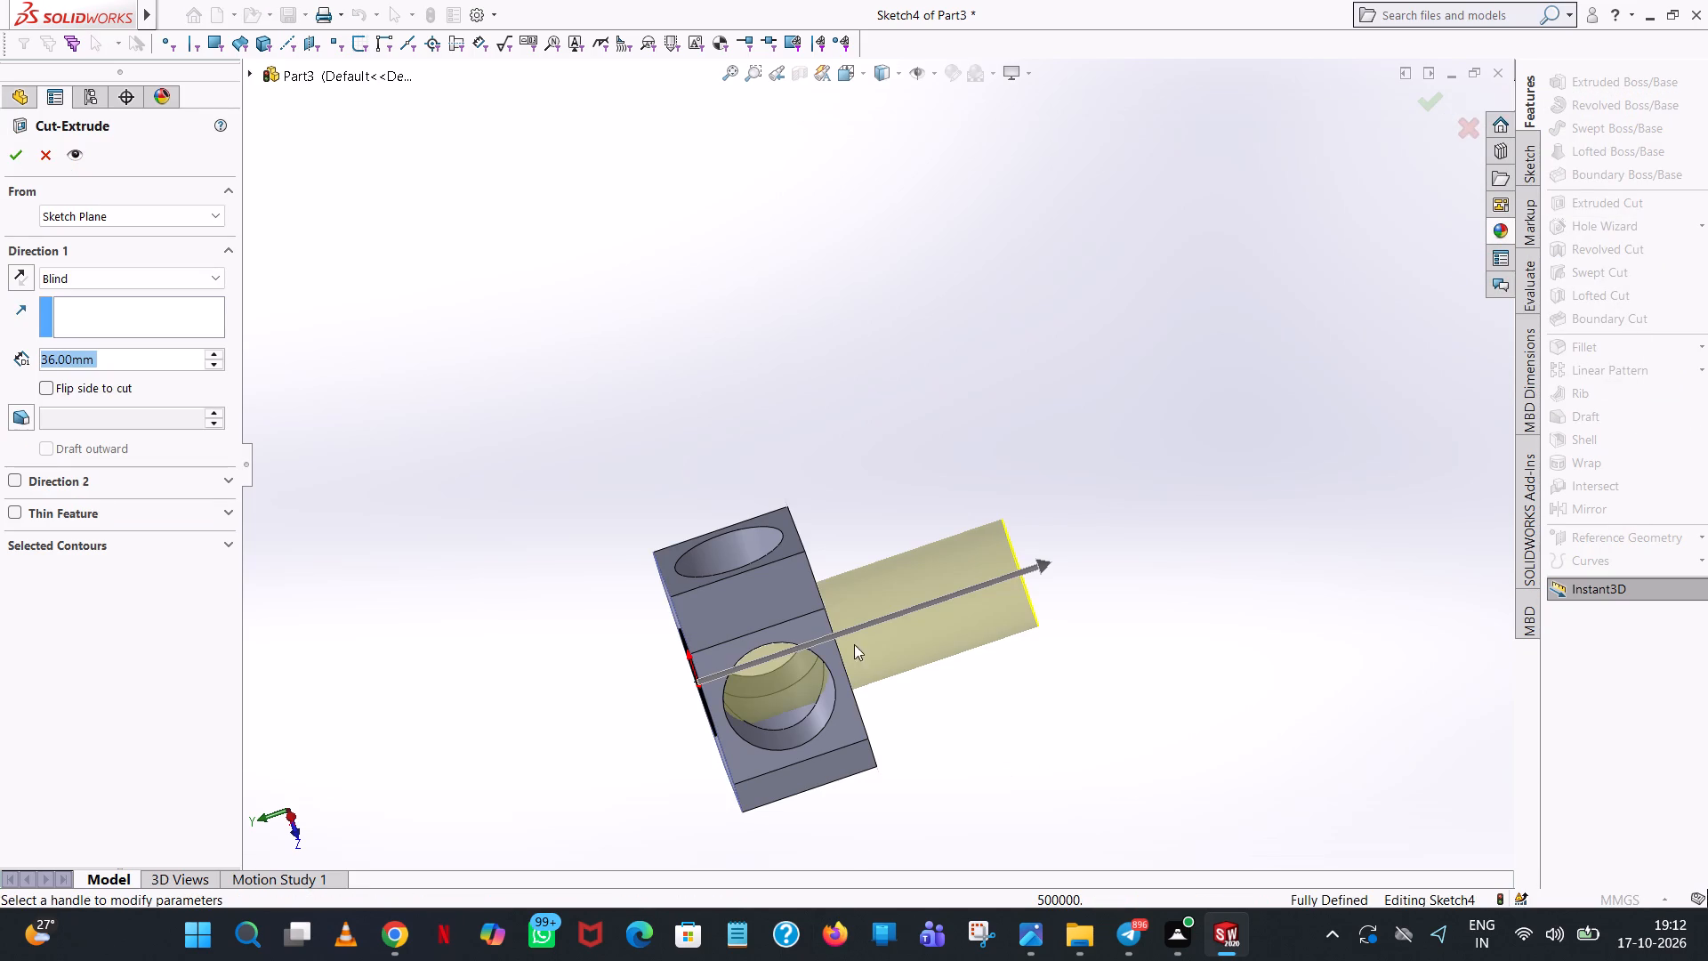
click(24, 135)
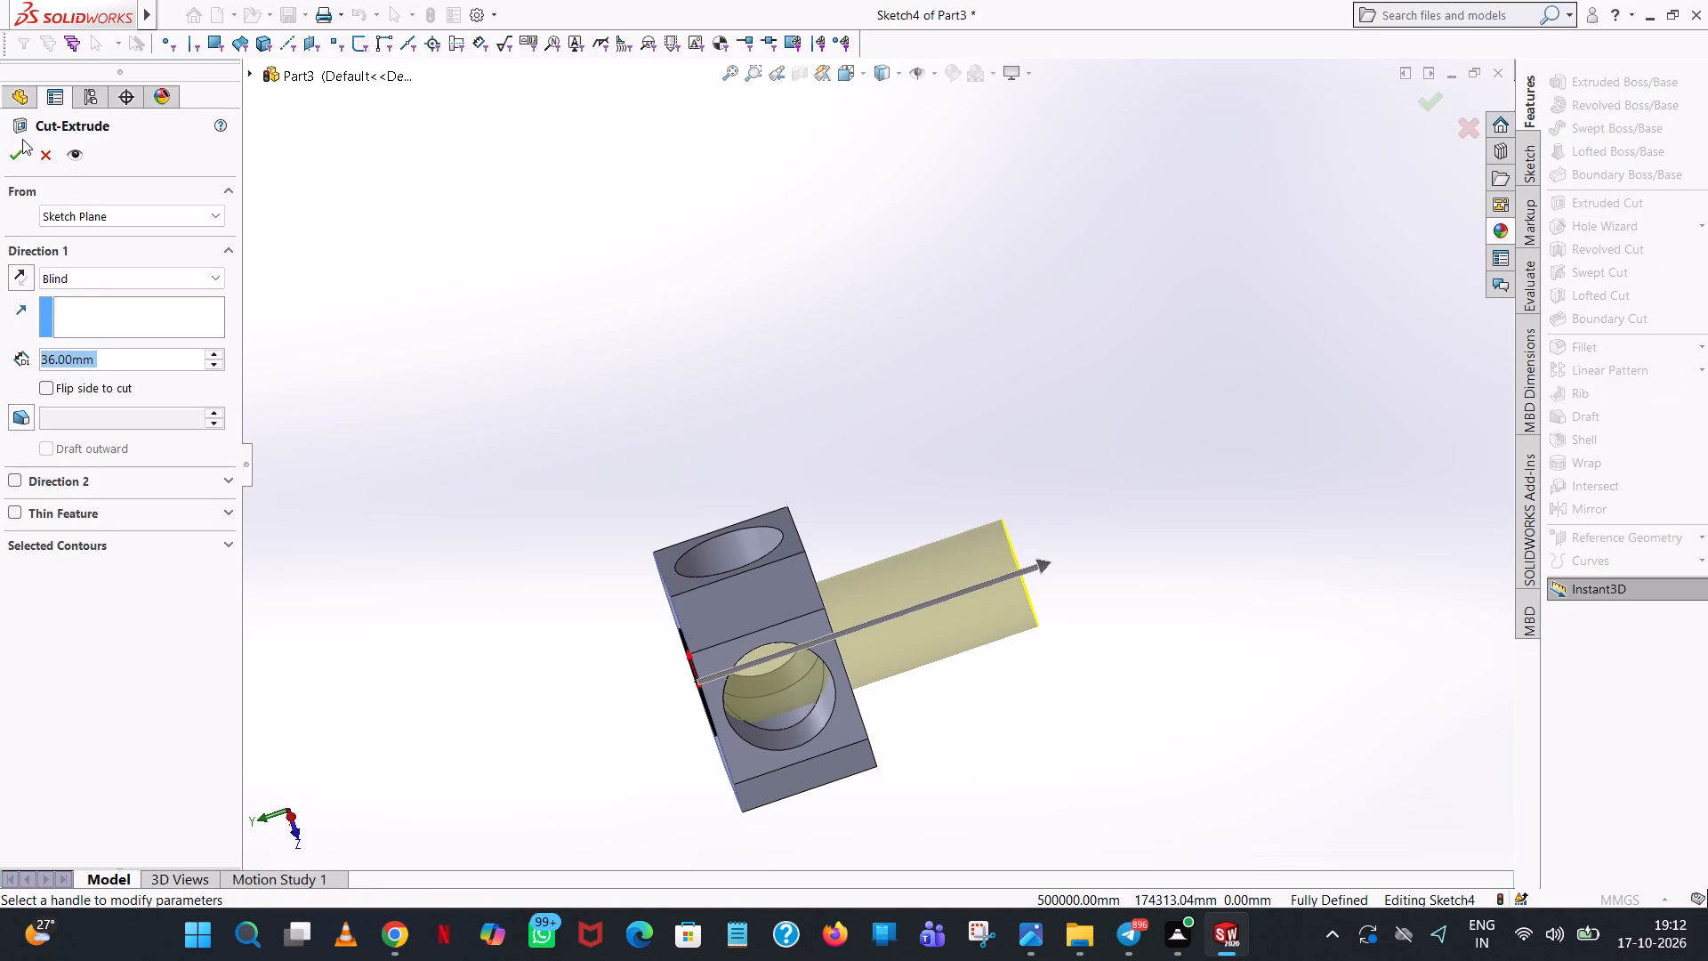
click(11, 151)
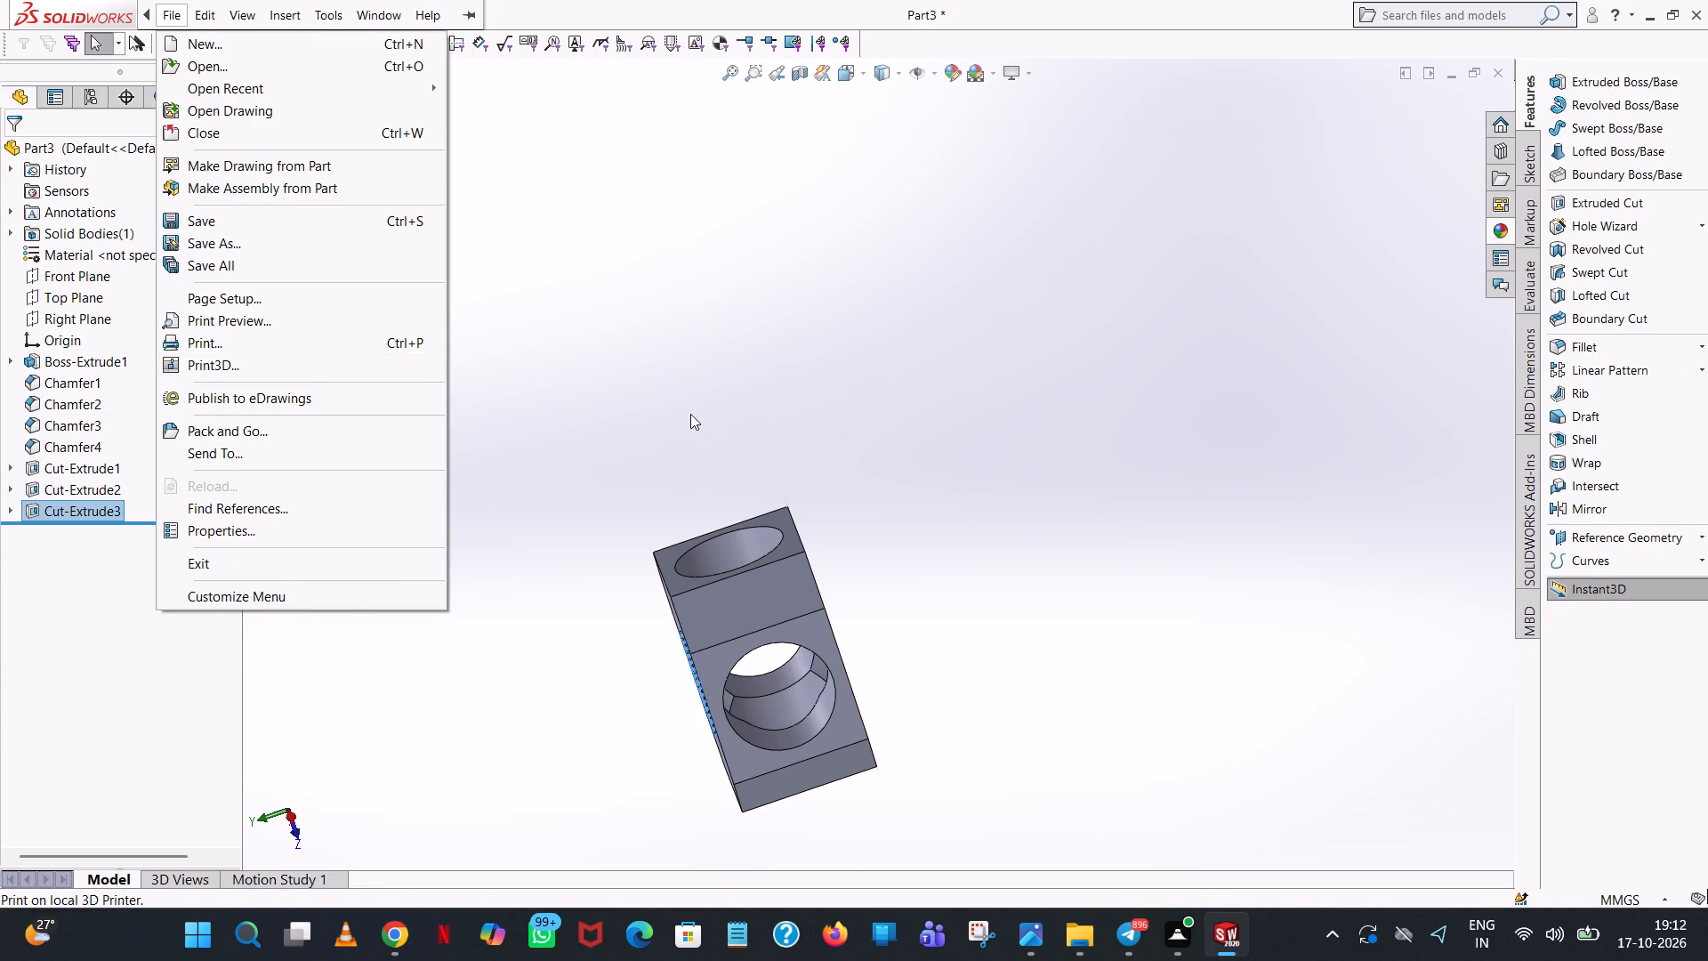
click(1116, 411)
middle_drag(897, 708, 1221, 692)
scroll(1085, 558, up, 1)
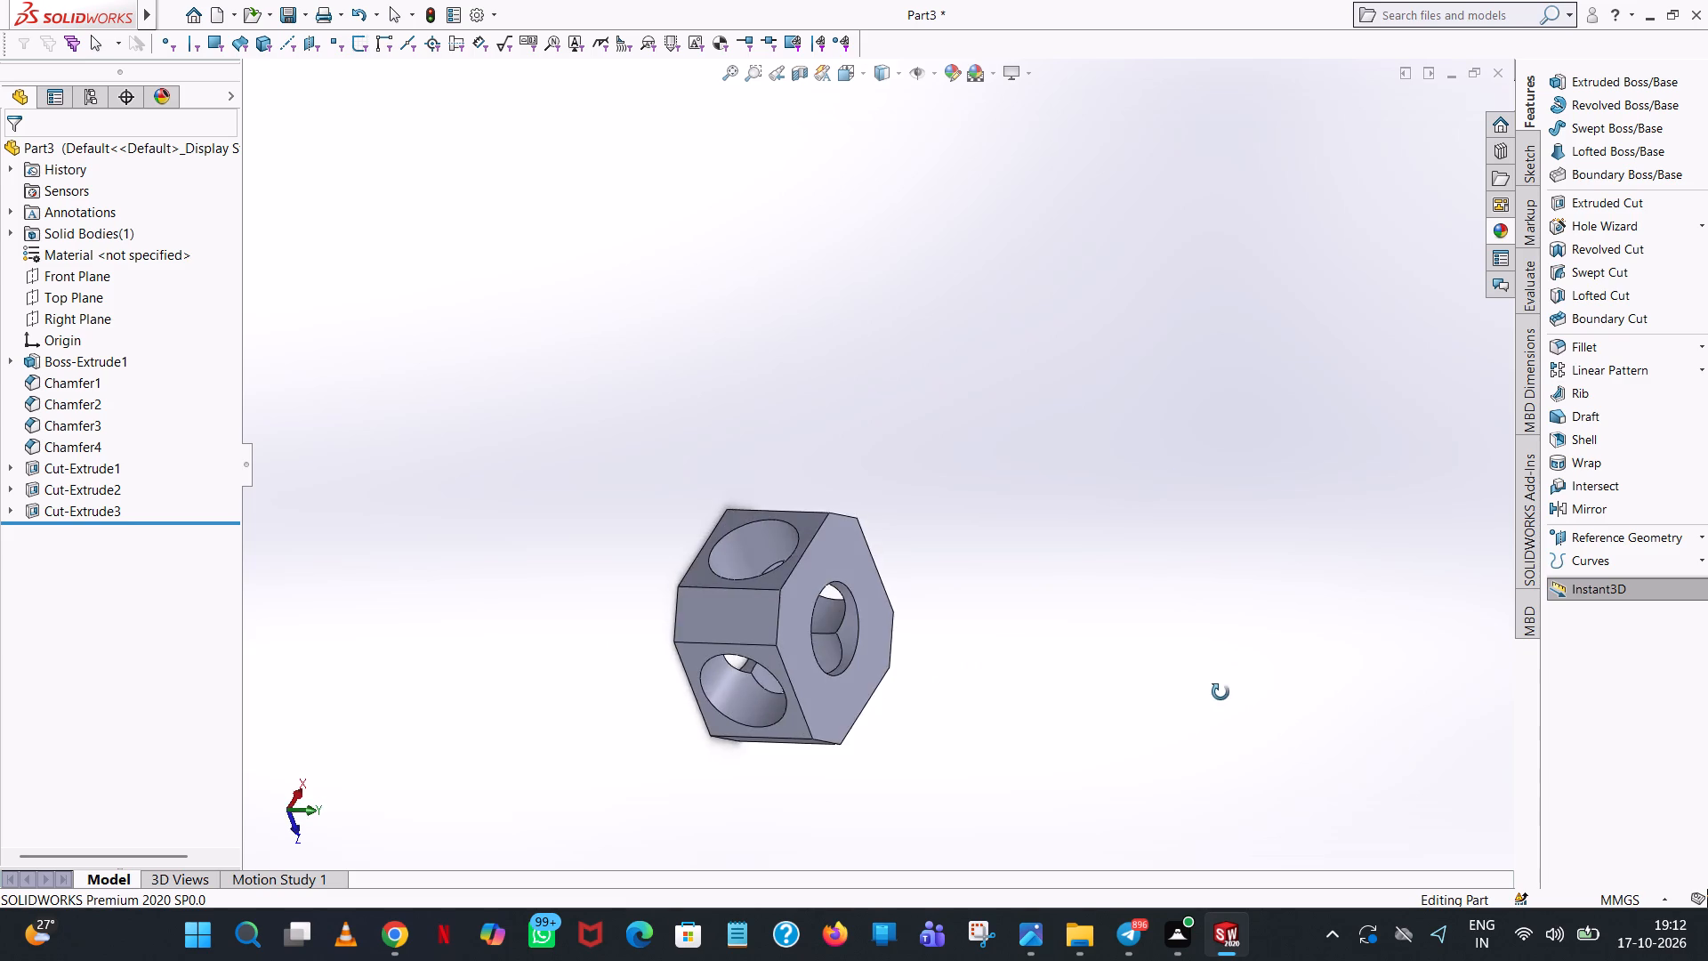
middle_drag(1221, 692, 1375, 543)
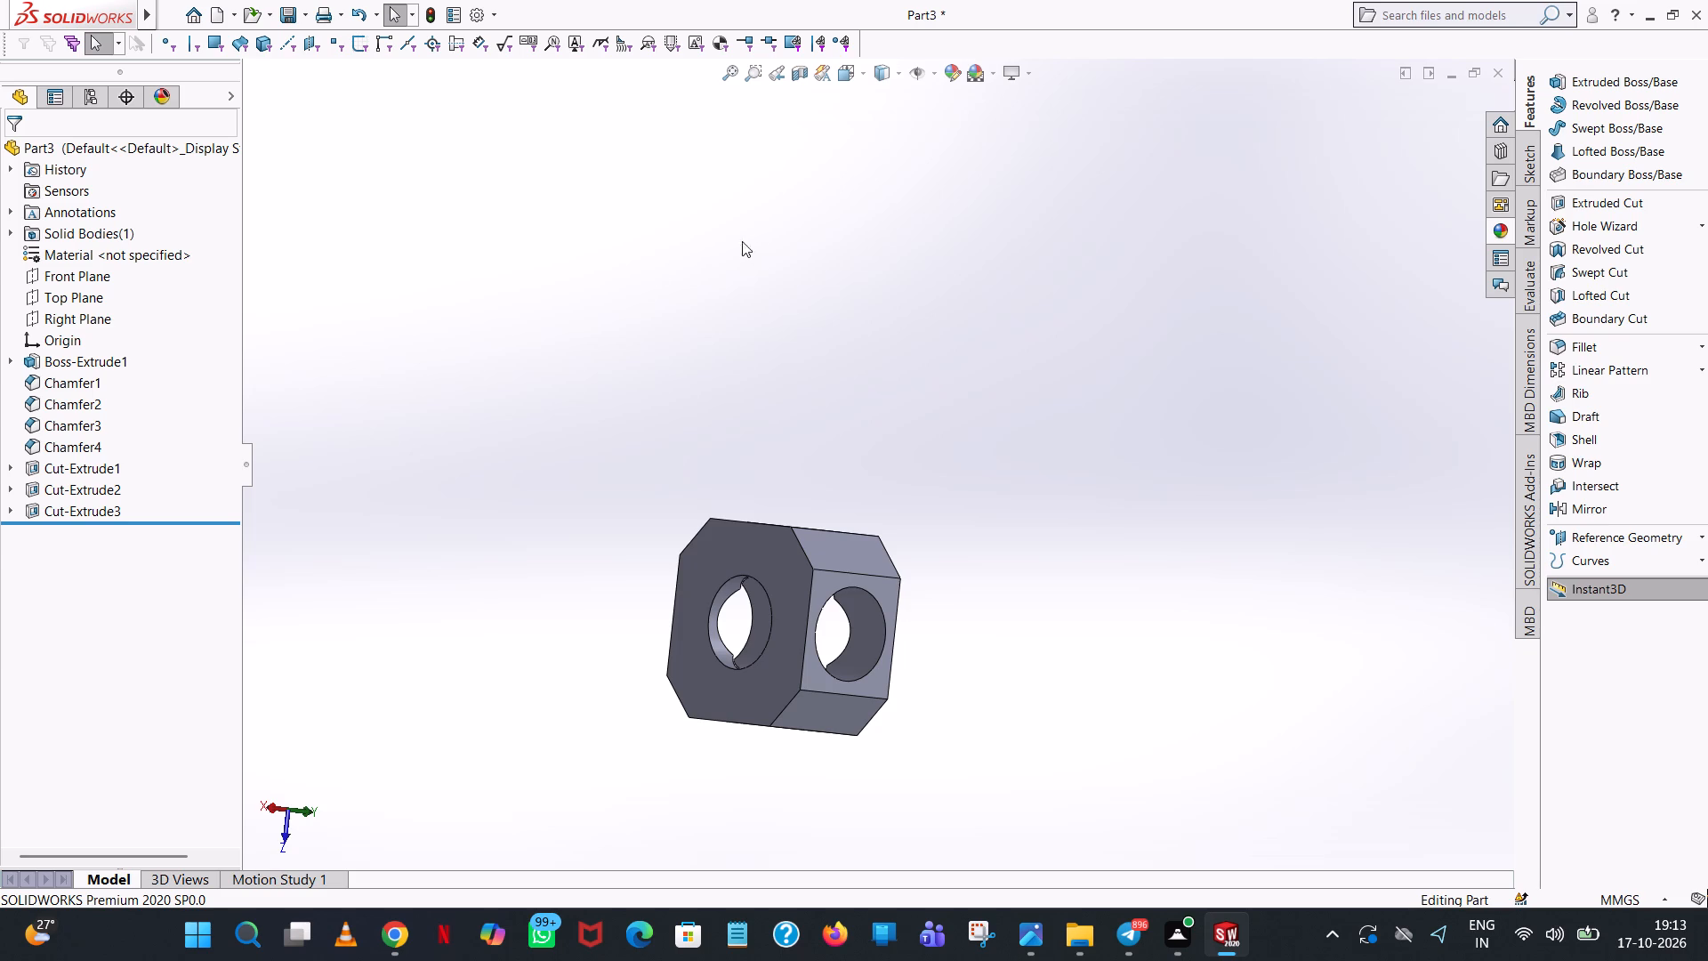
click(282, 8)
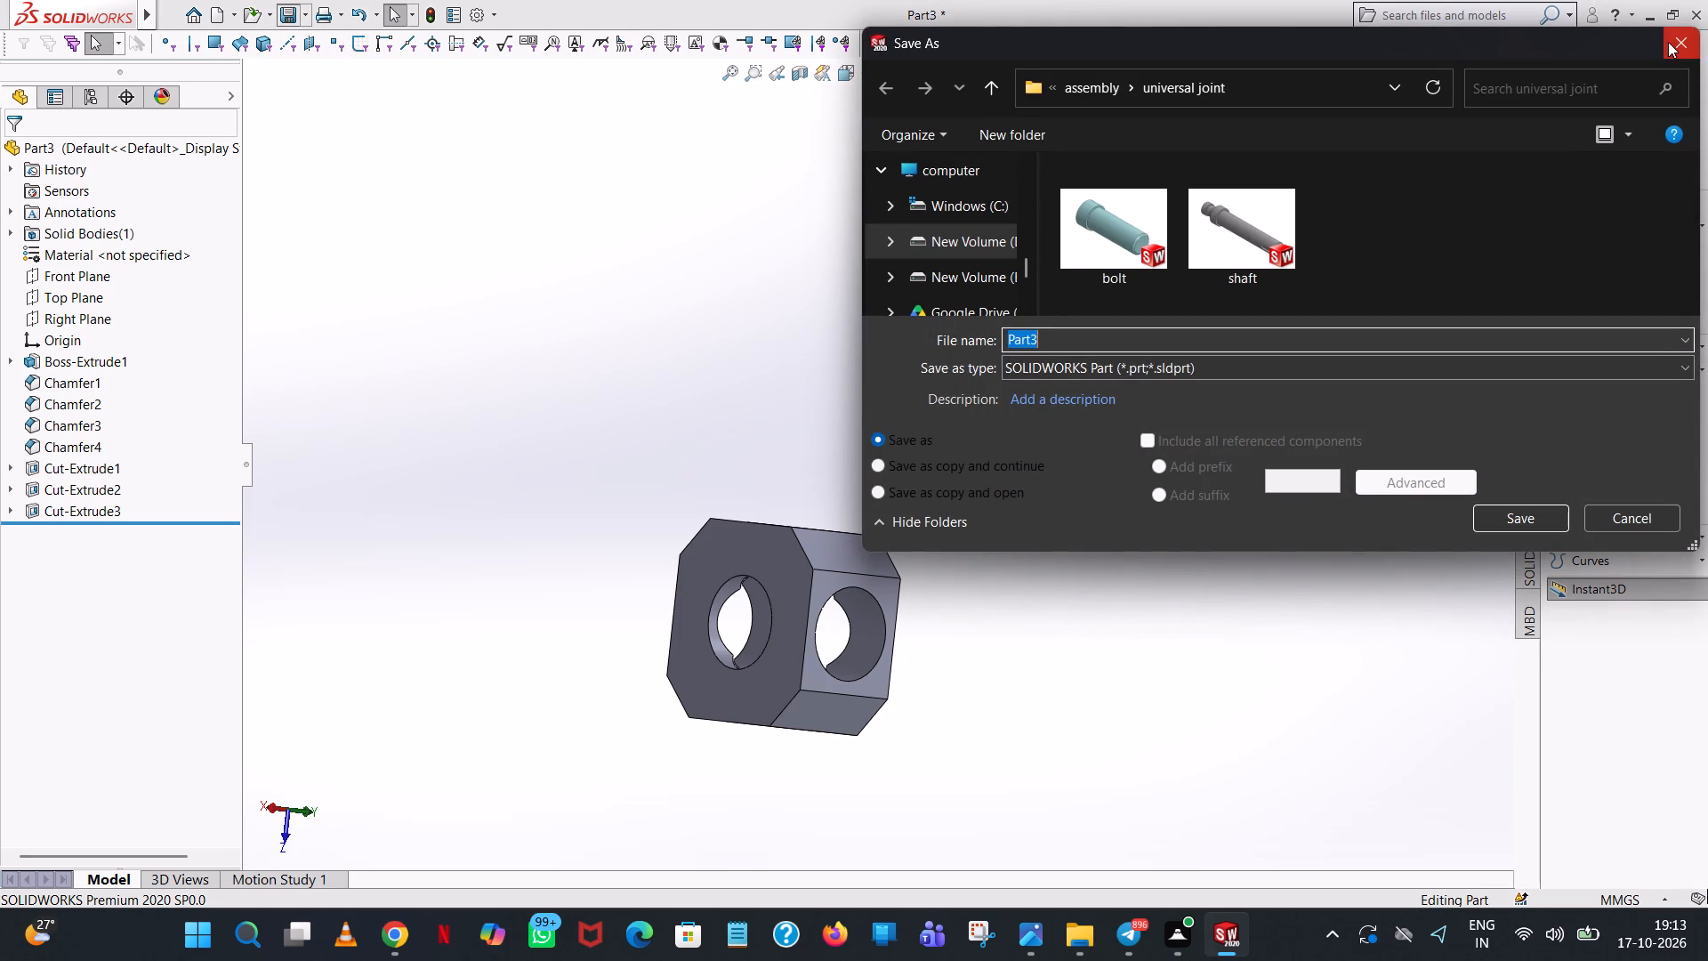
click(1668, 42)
Change the colour of the block's solid body to the blue-violet standard swatch with RGB 128, 128, 255.
click(745, 525)
right_click(746, 525)
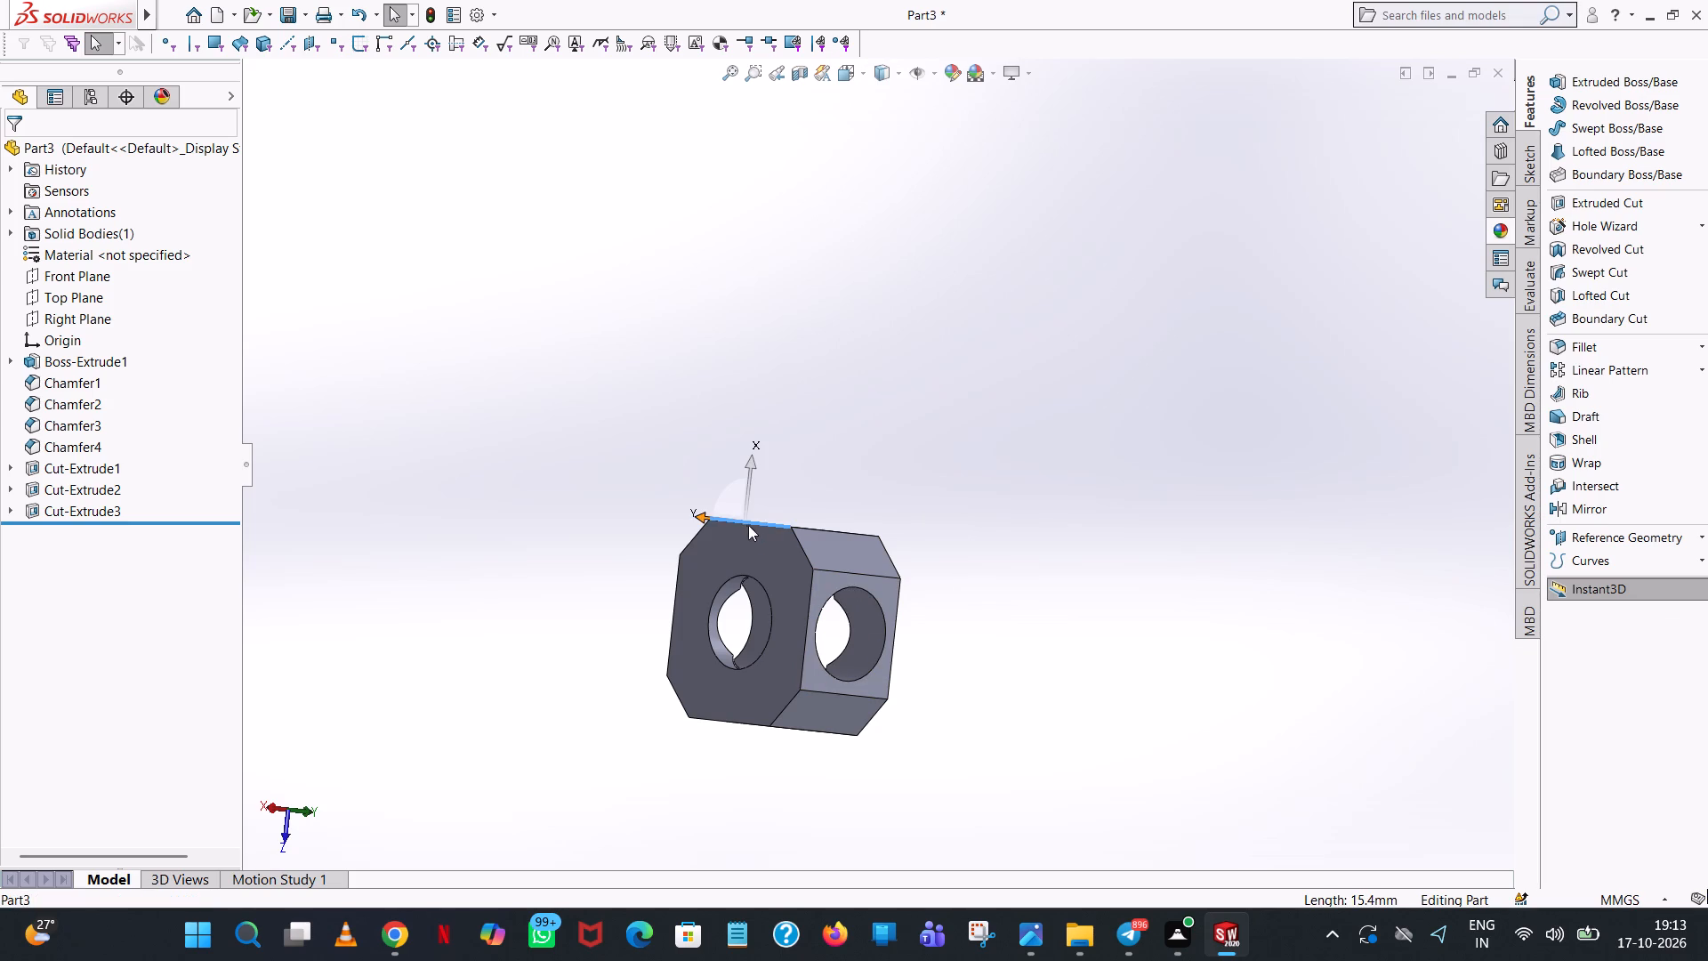
click(1031, 370)
click(756, 554)
right_click(758, 554)
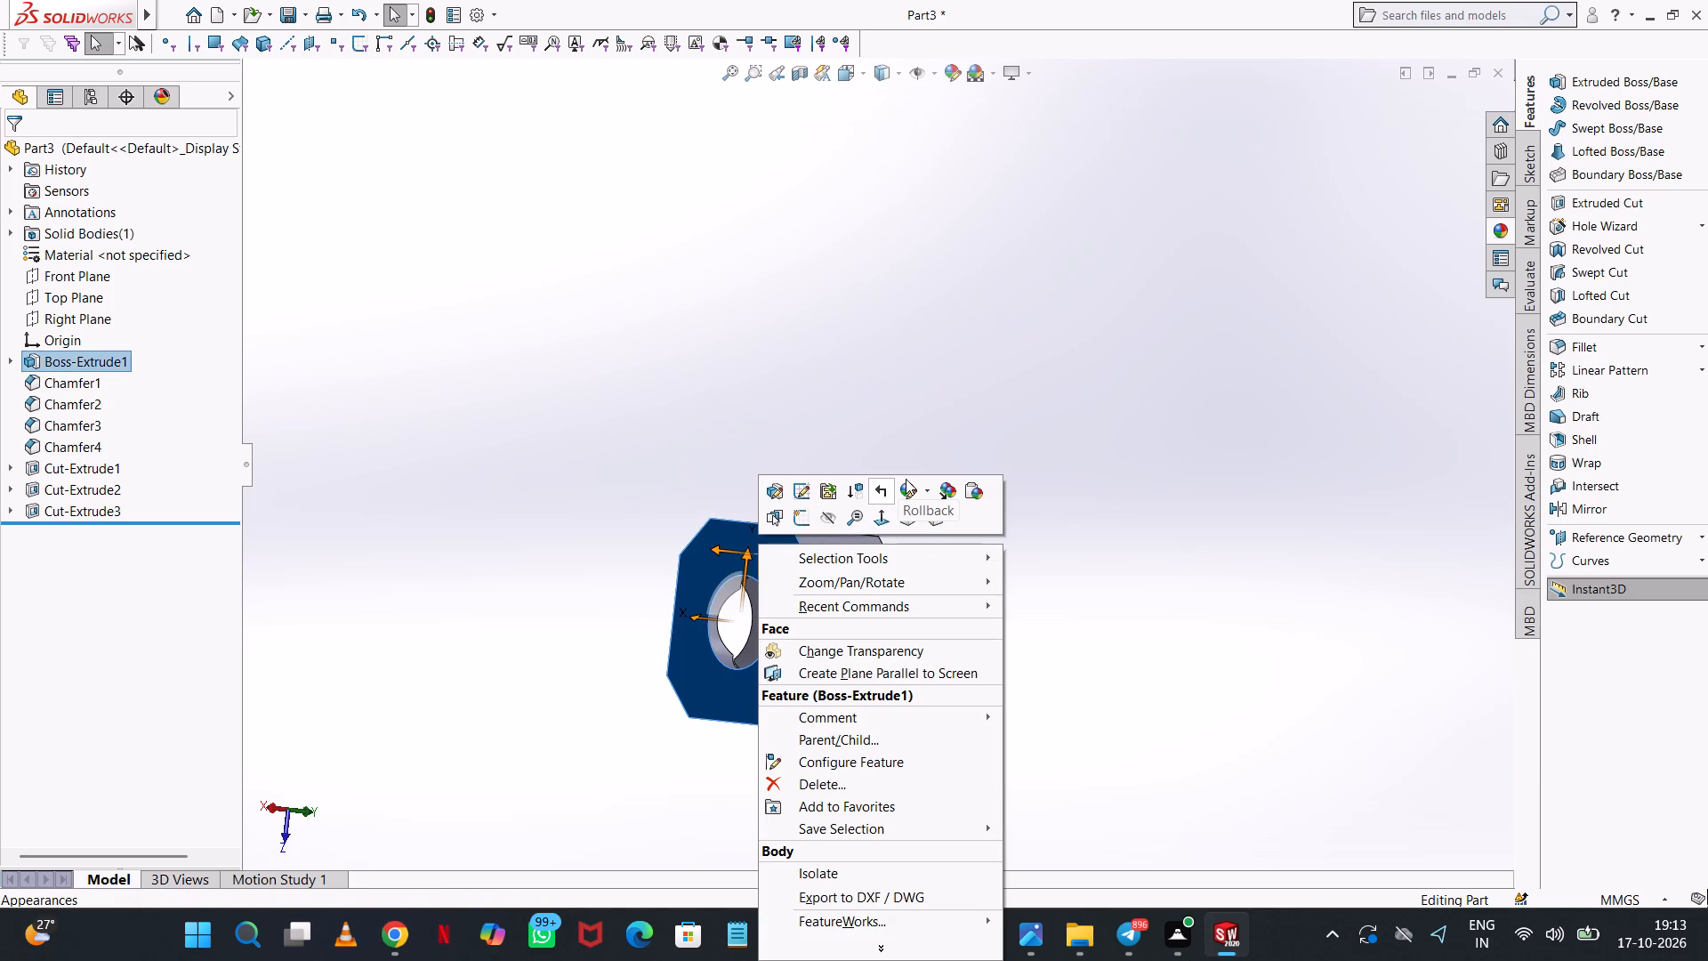
click(906, 482)
click(906, 492)
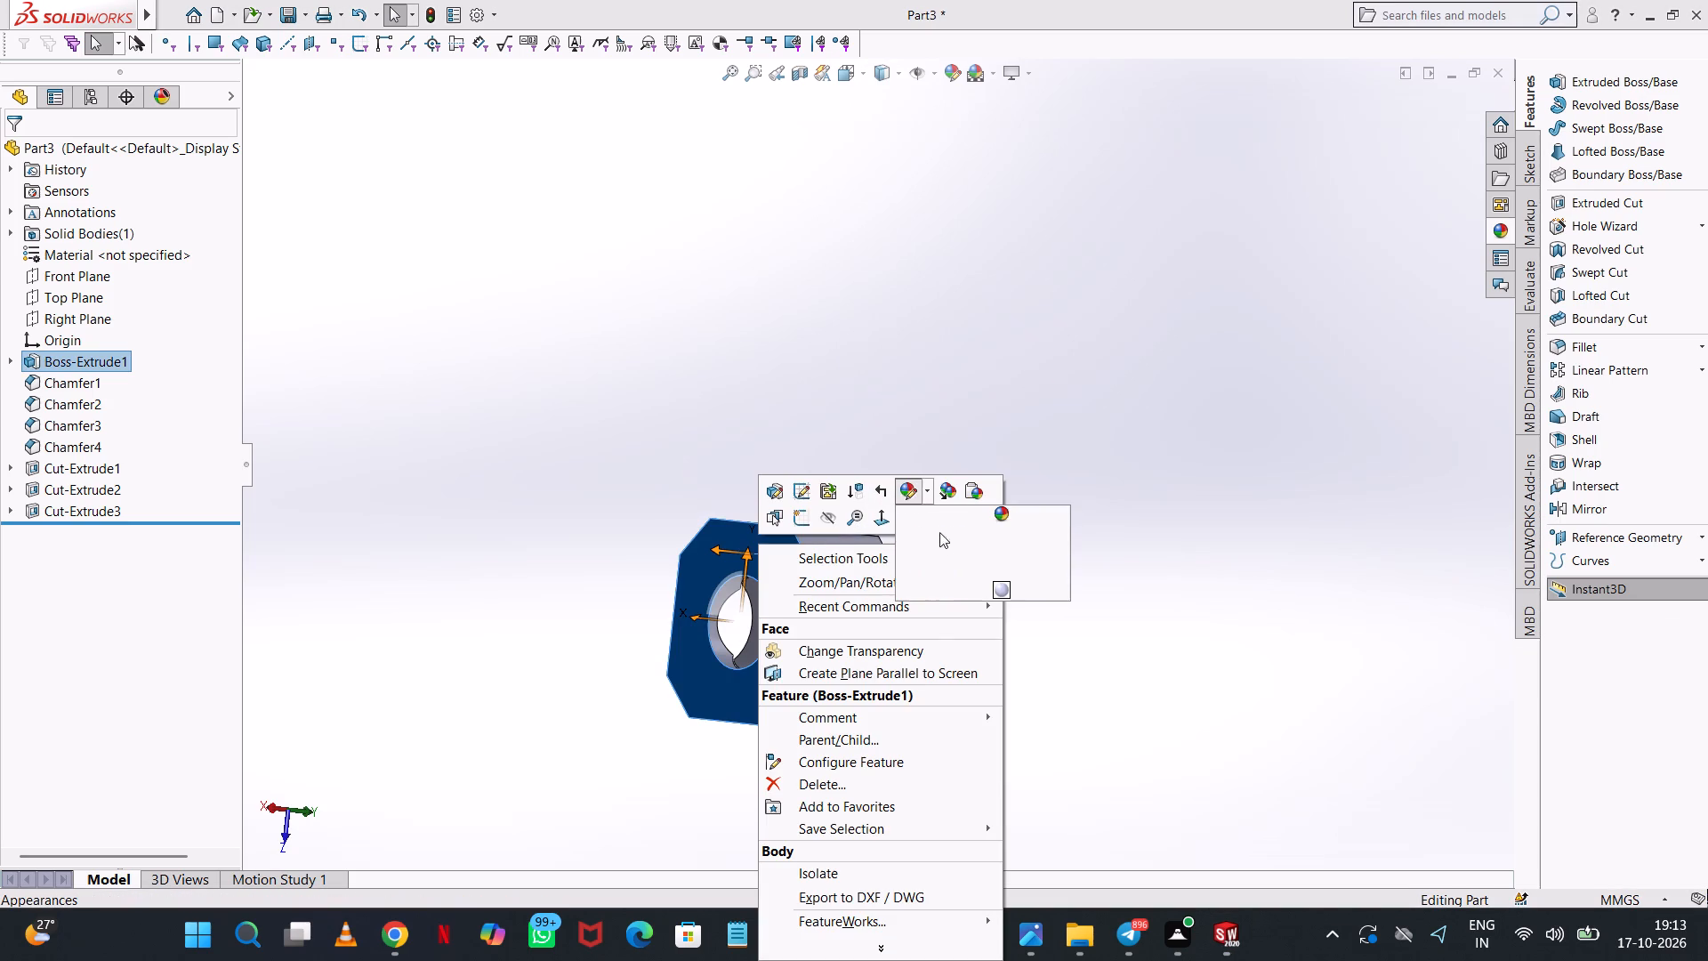
click(944, 566)
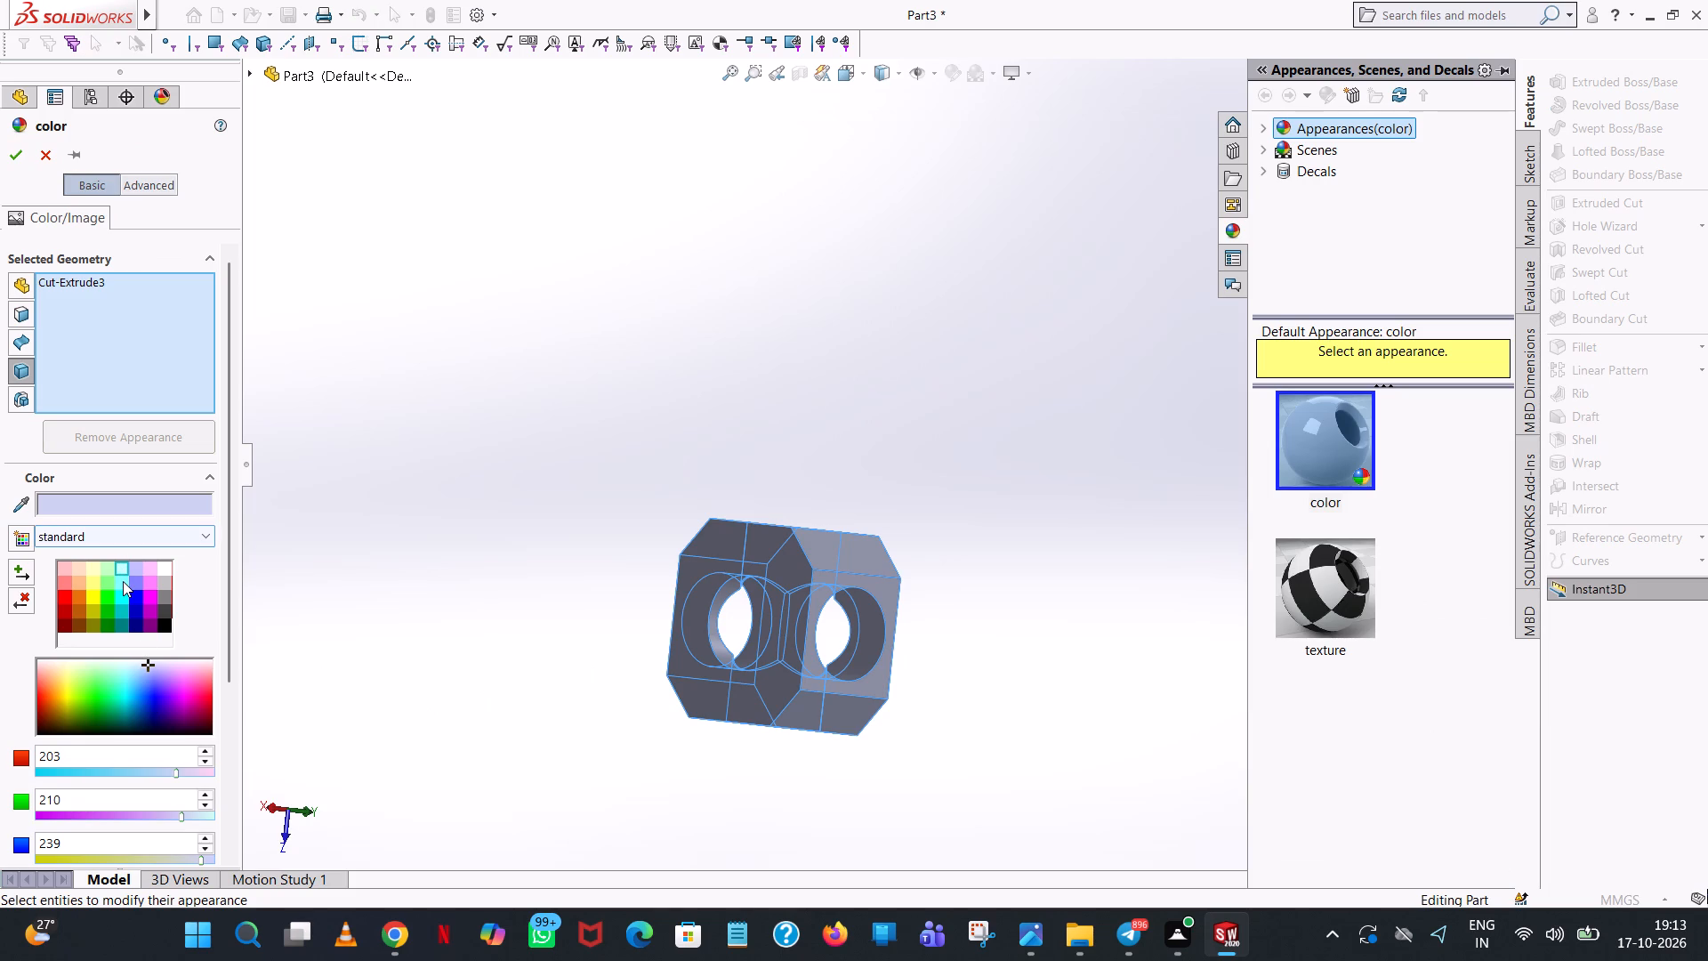
click(135, 562)
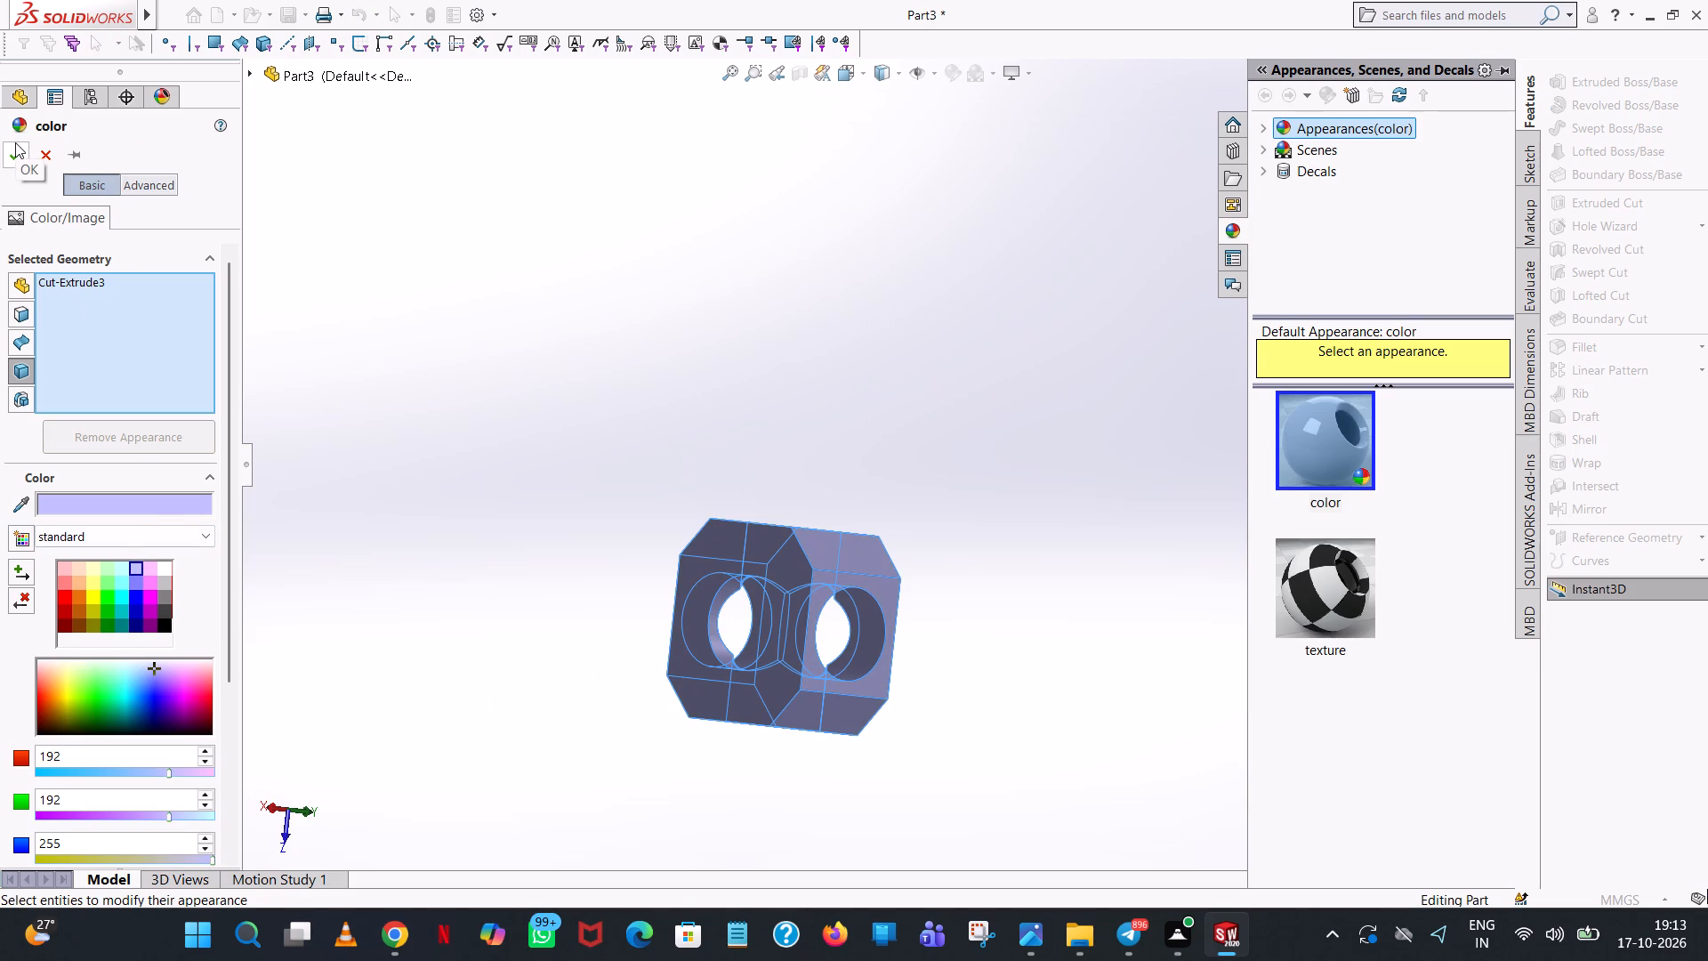
click(136, 588)
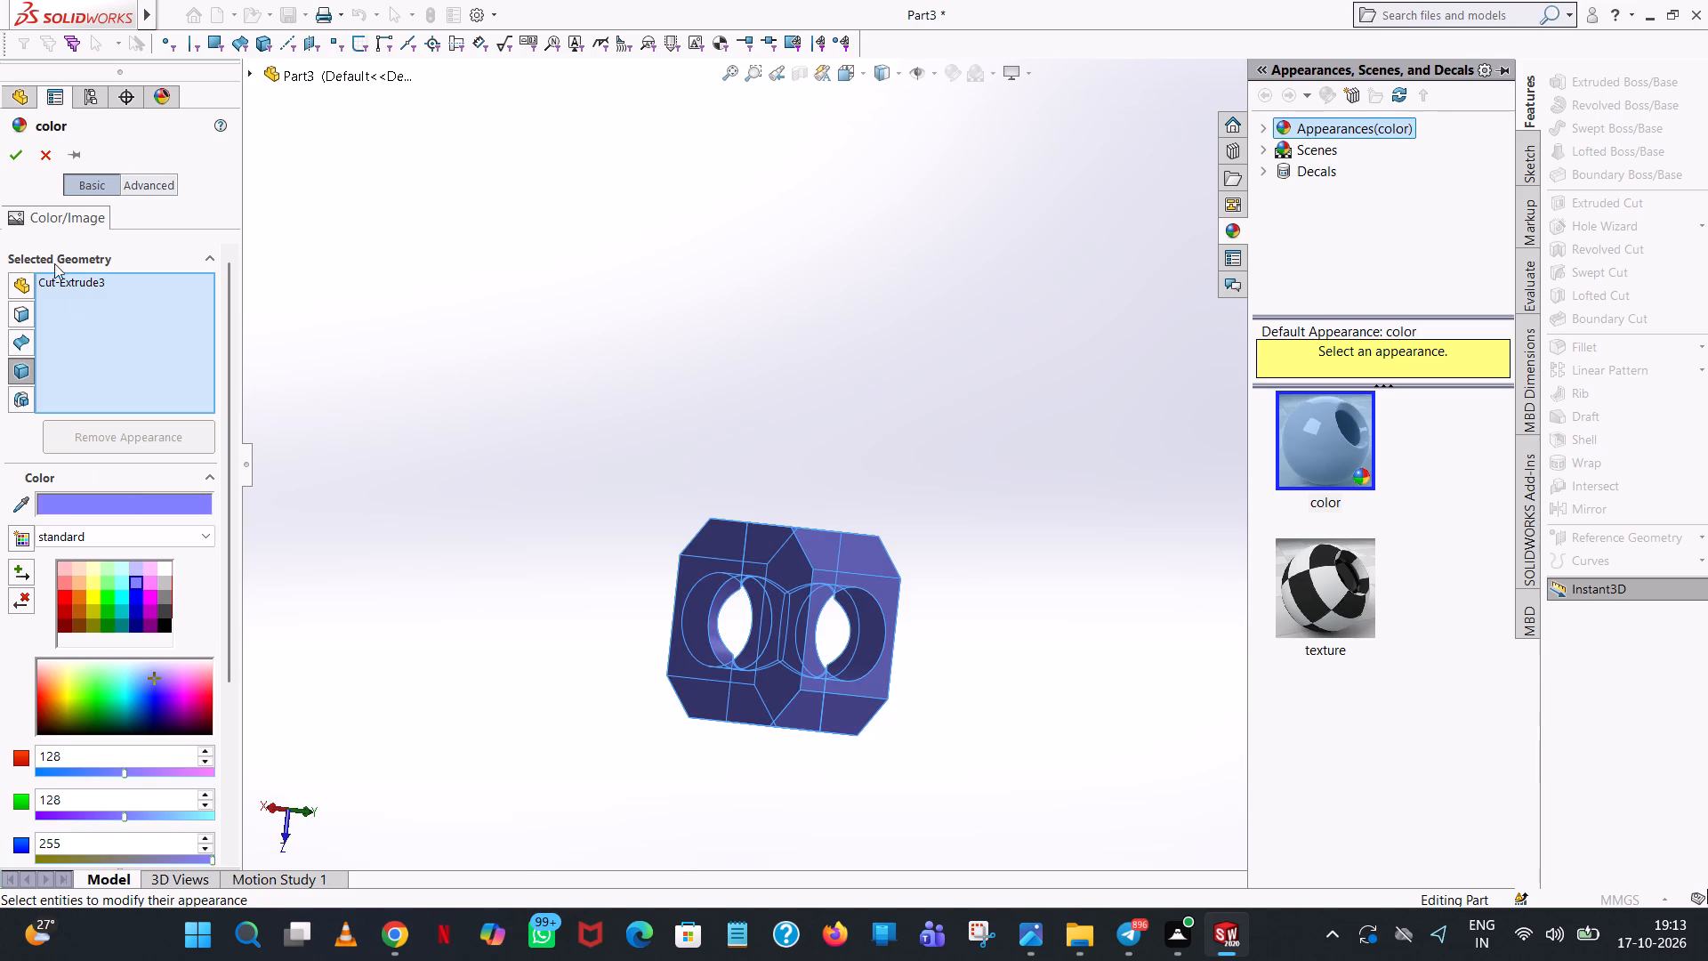
click(7, 160)
click(572, 263)
Save the coloured block part as nut in the universal joint folder.
scroll(761, 538, up, 1)
middle_drag(763, 545, 769, 564)
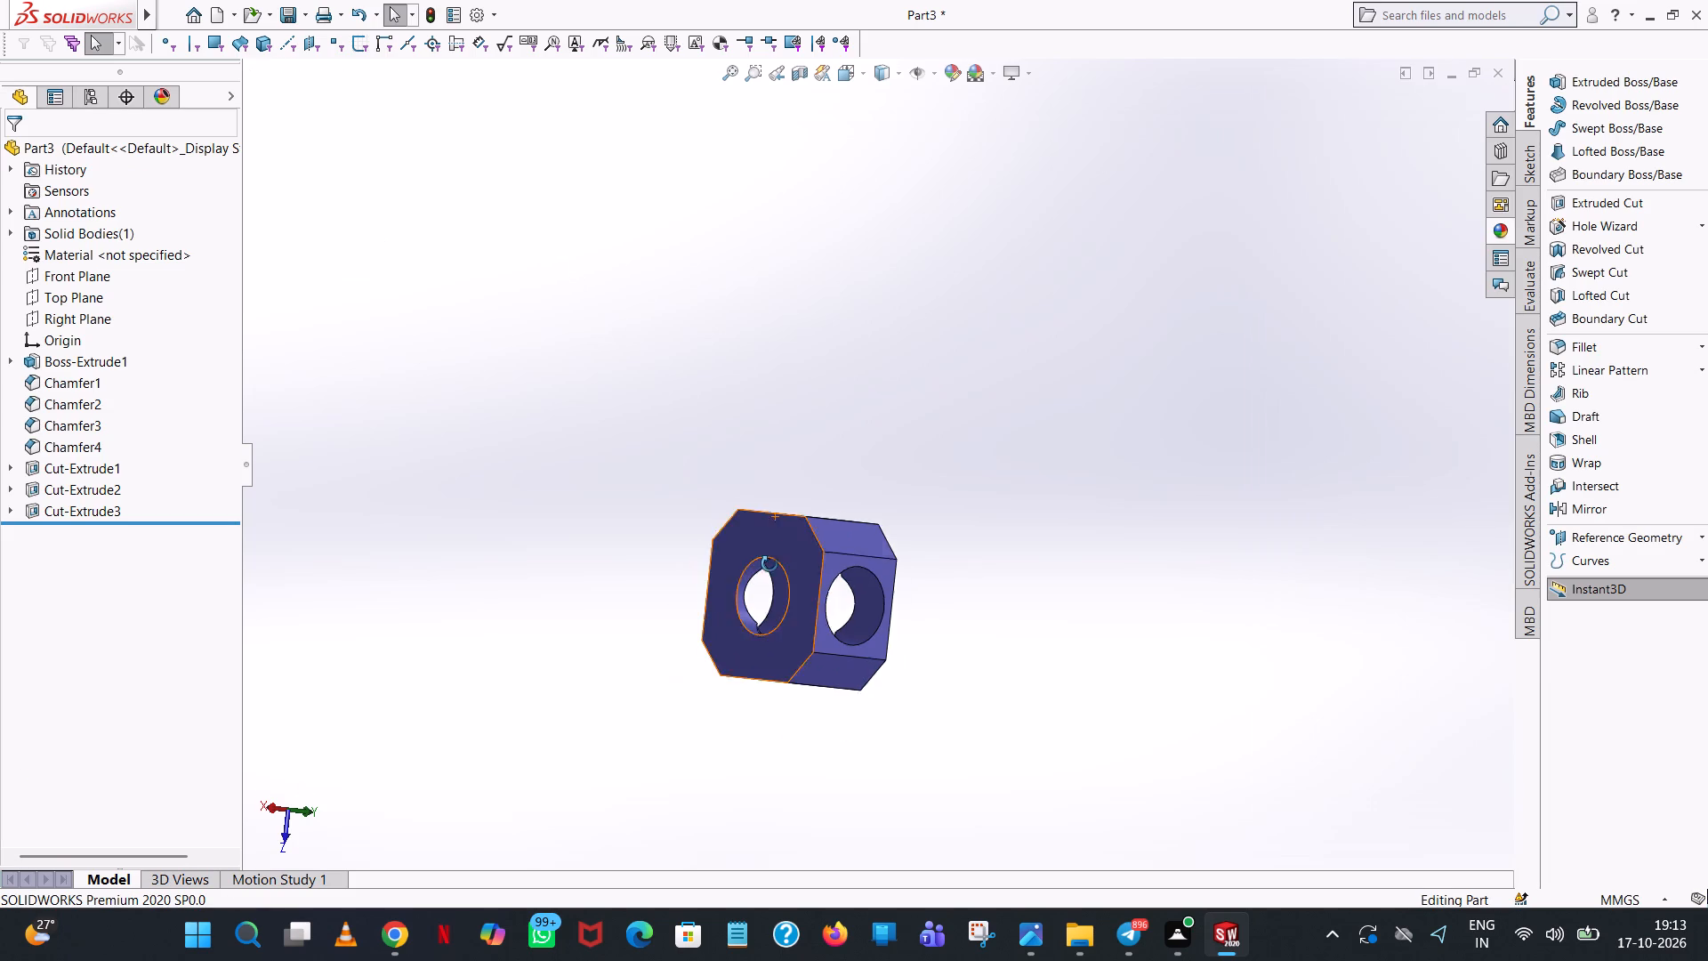
middle_drag(769, 564, 885, 674)
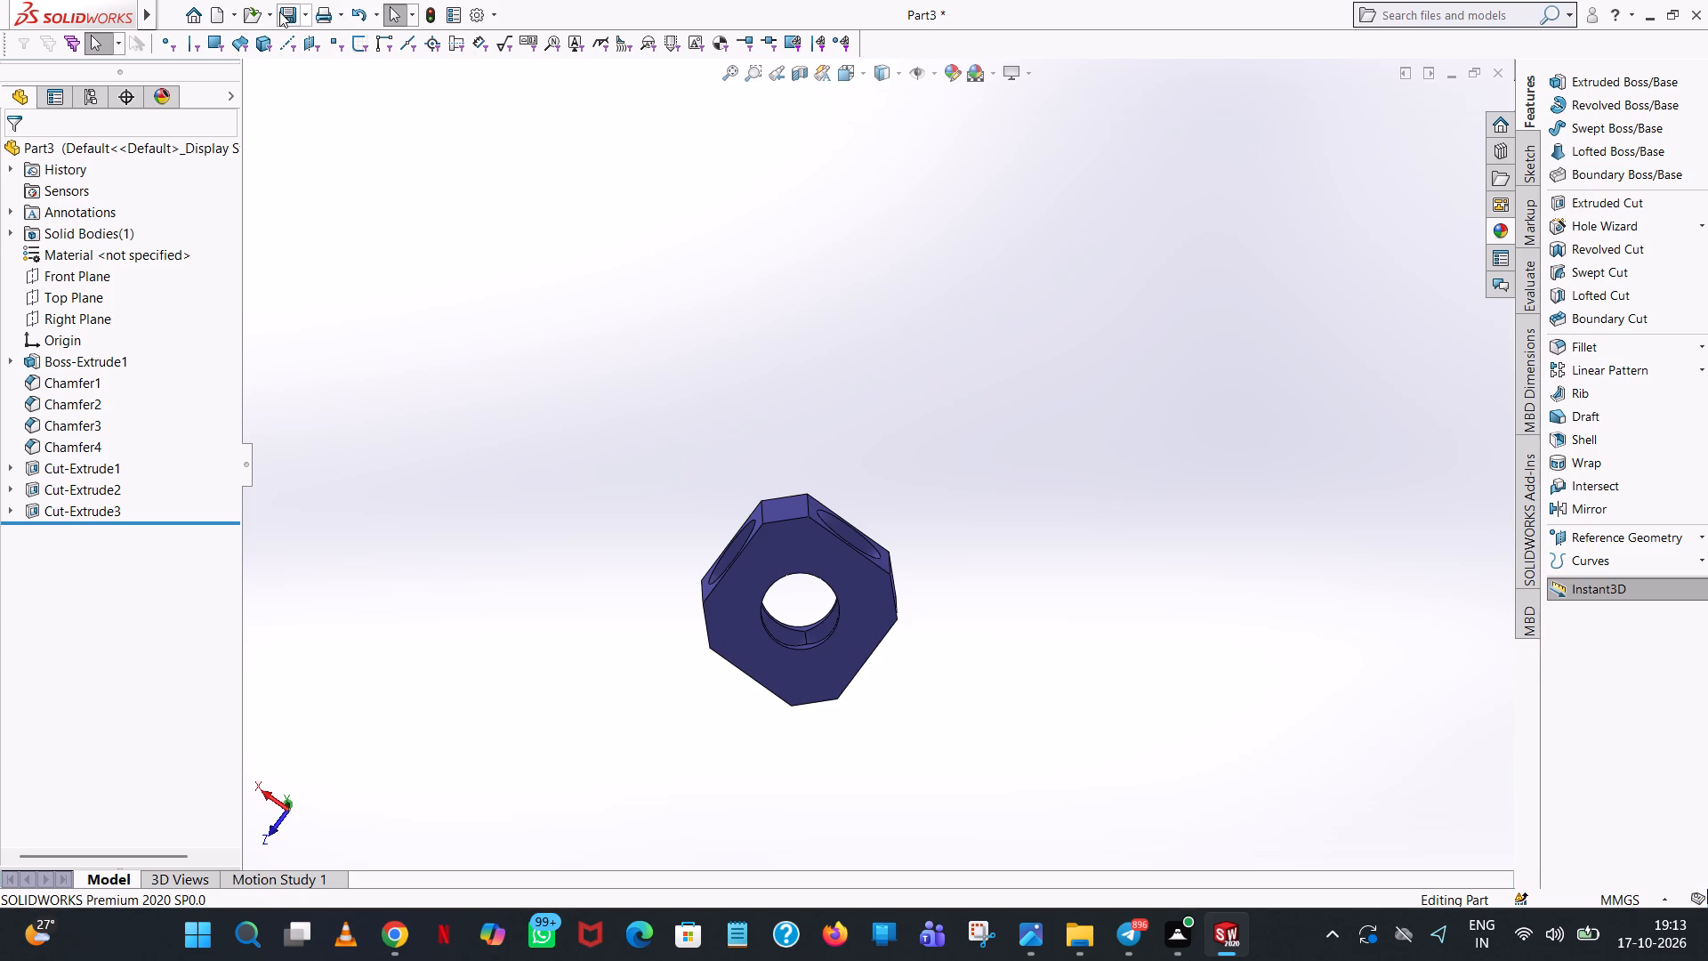
click(279, 12)
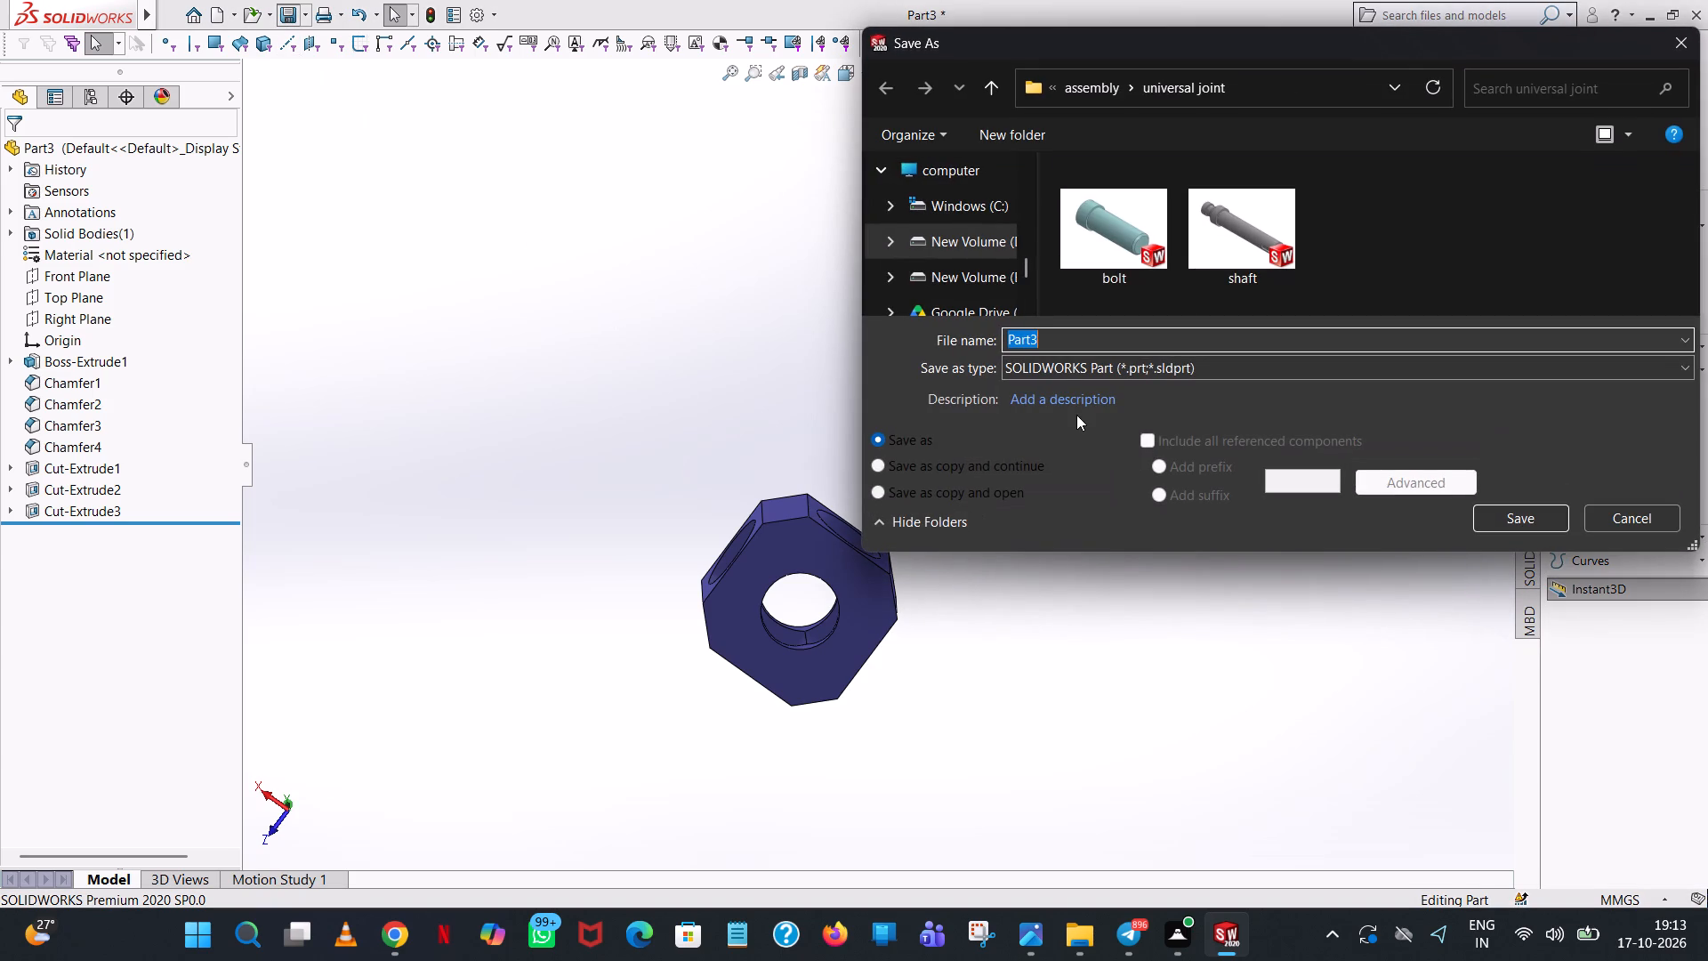
text(nut)
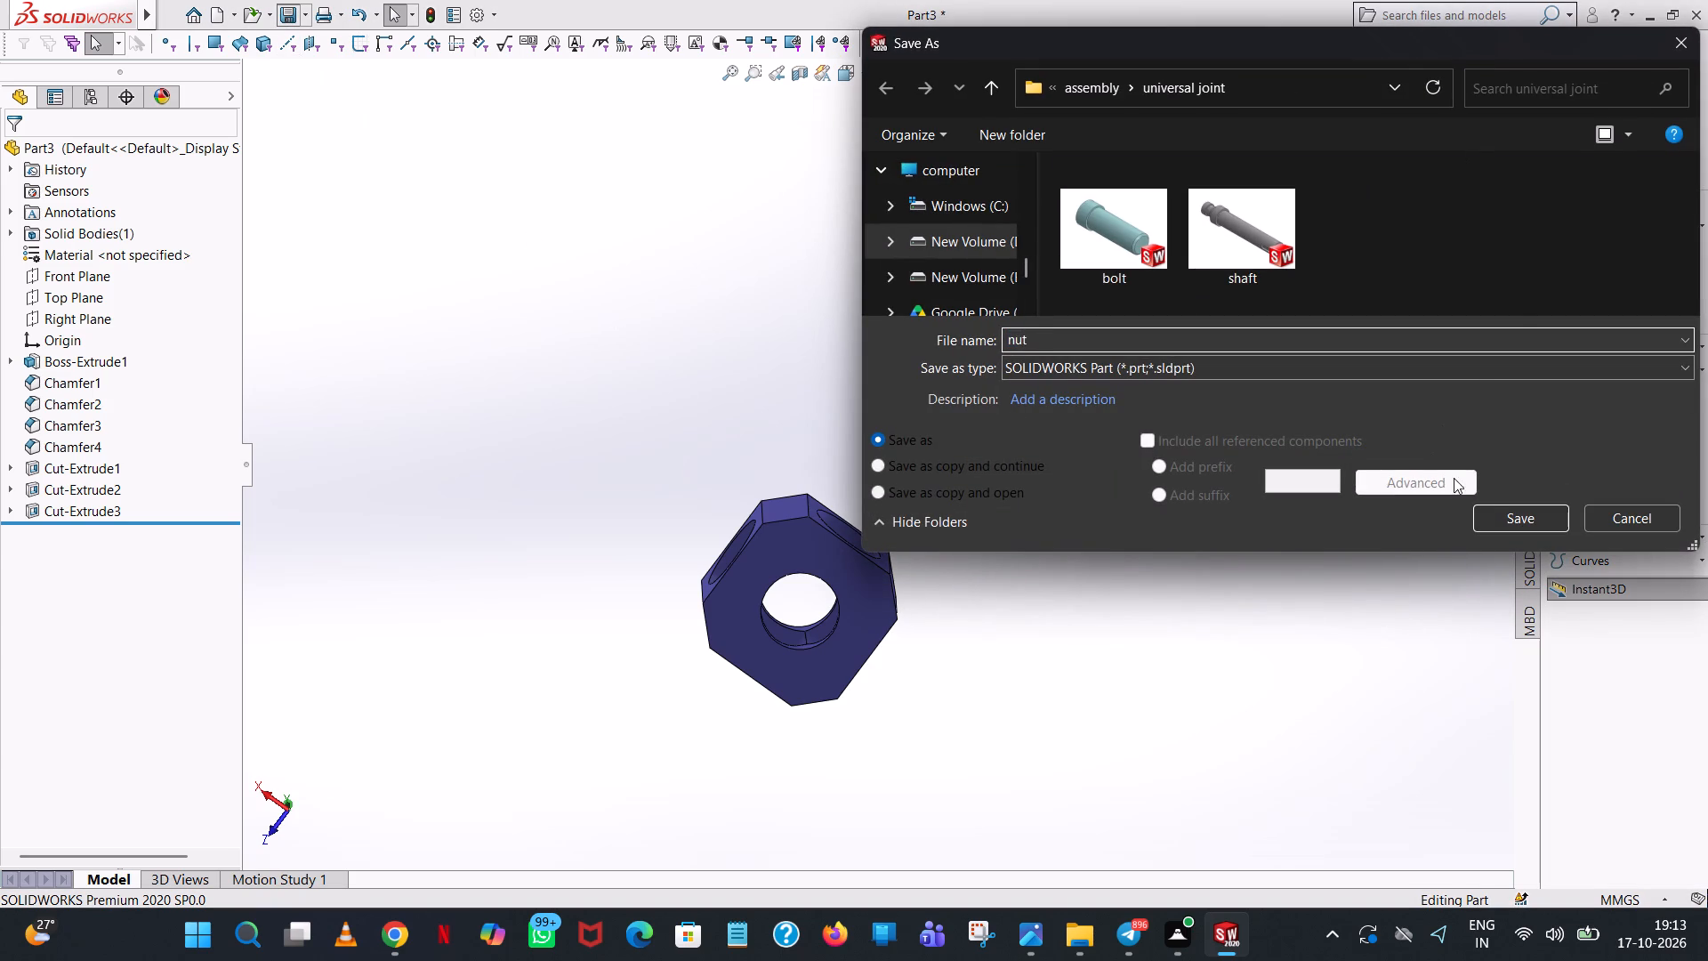
click(1535, 513)
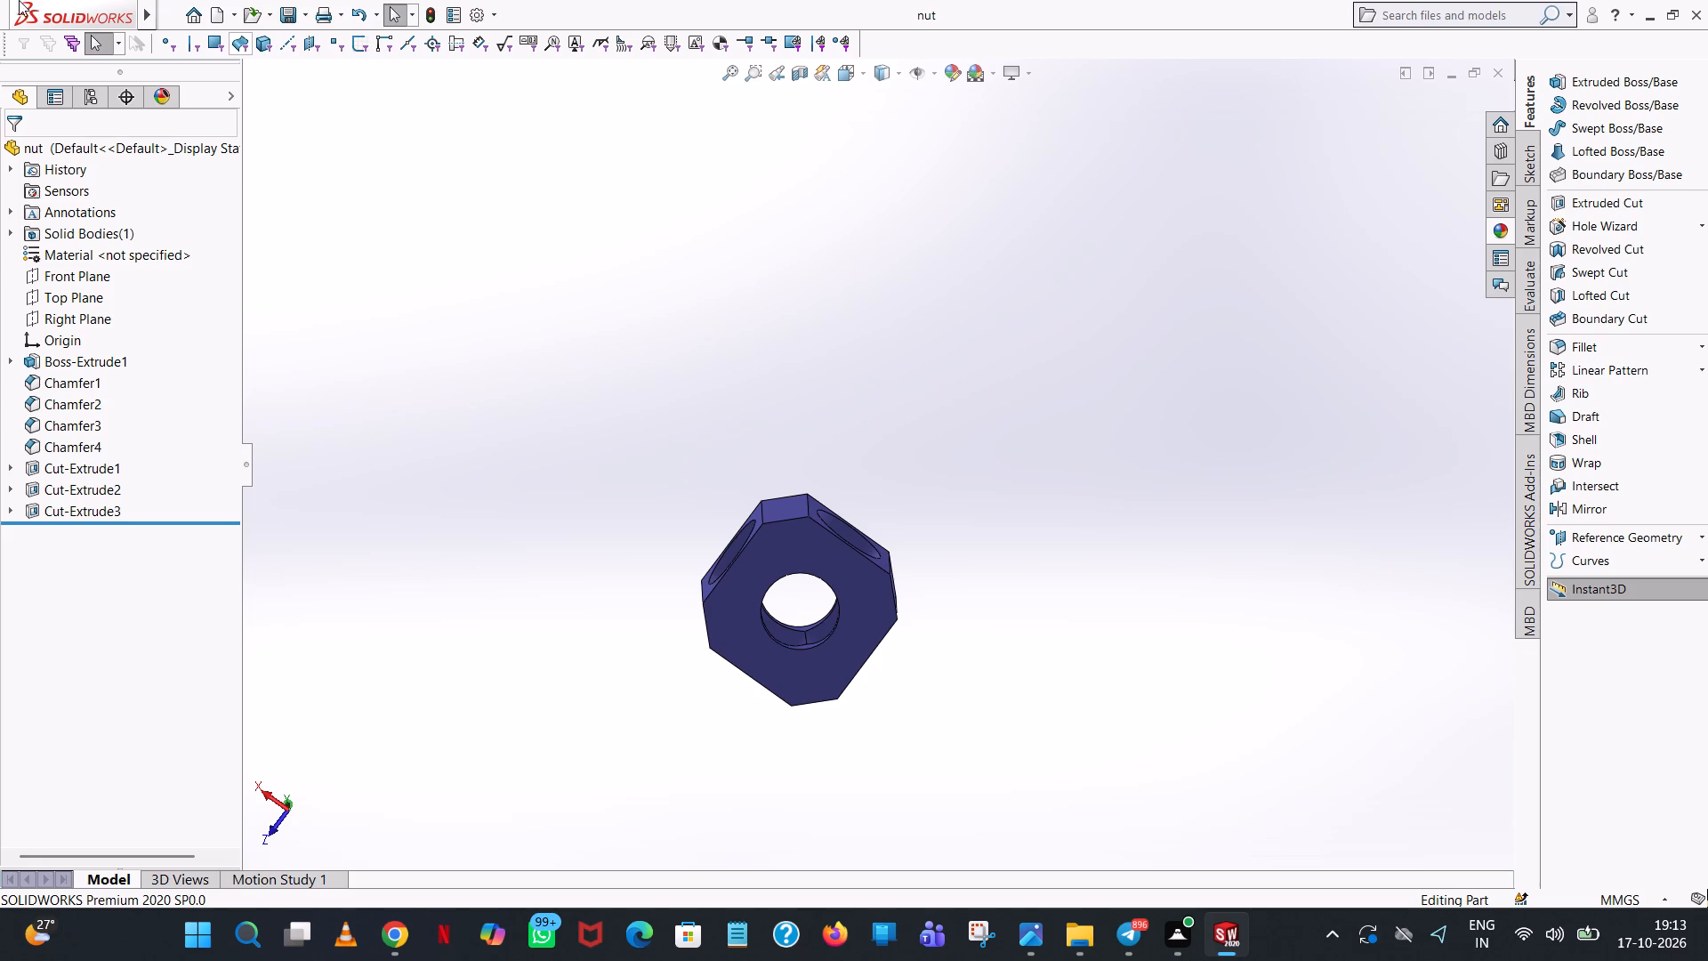
Save a copy of the nut part in Adobe Portable Document Format (*.pdf) in the universal joint folder.
click(641, 98)
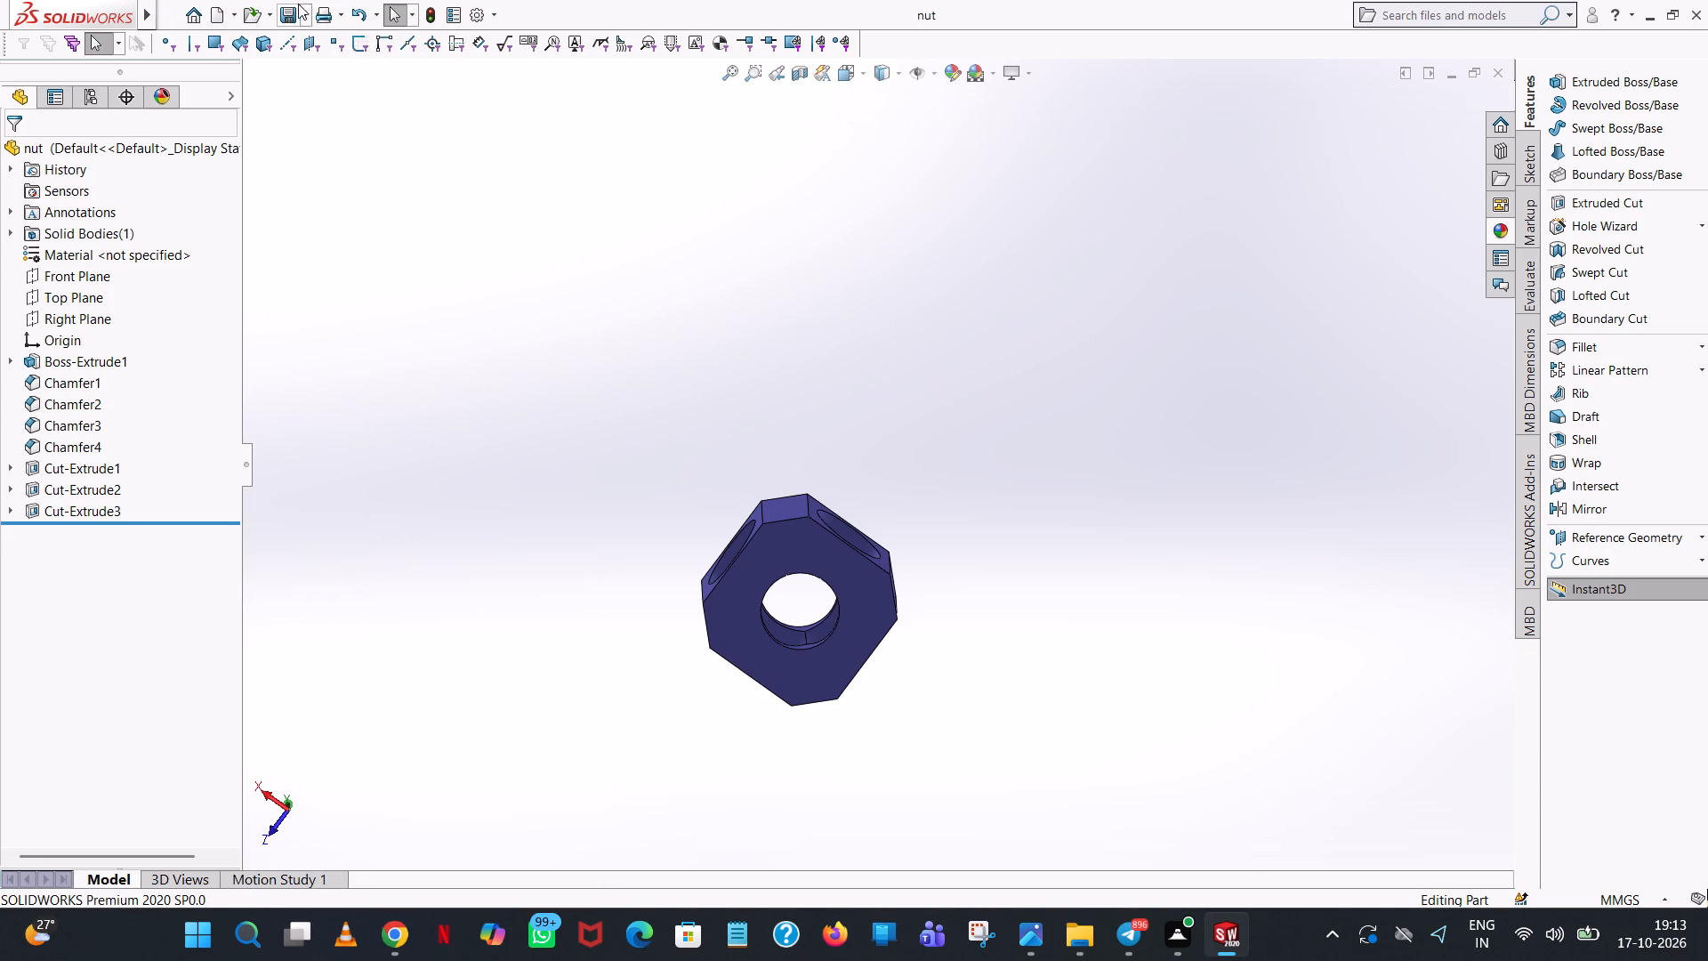
click(304, 4)
click(359, 57)
click(1197, 366)
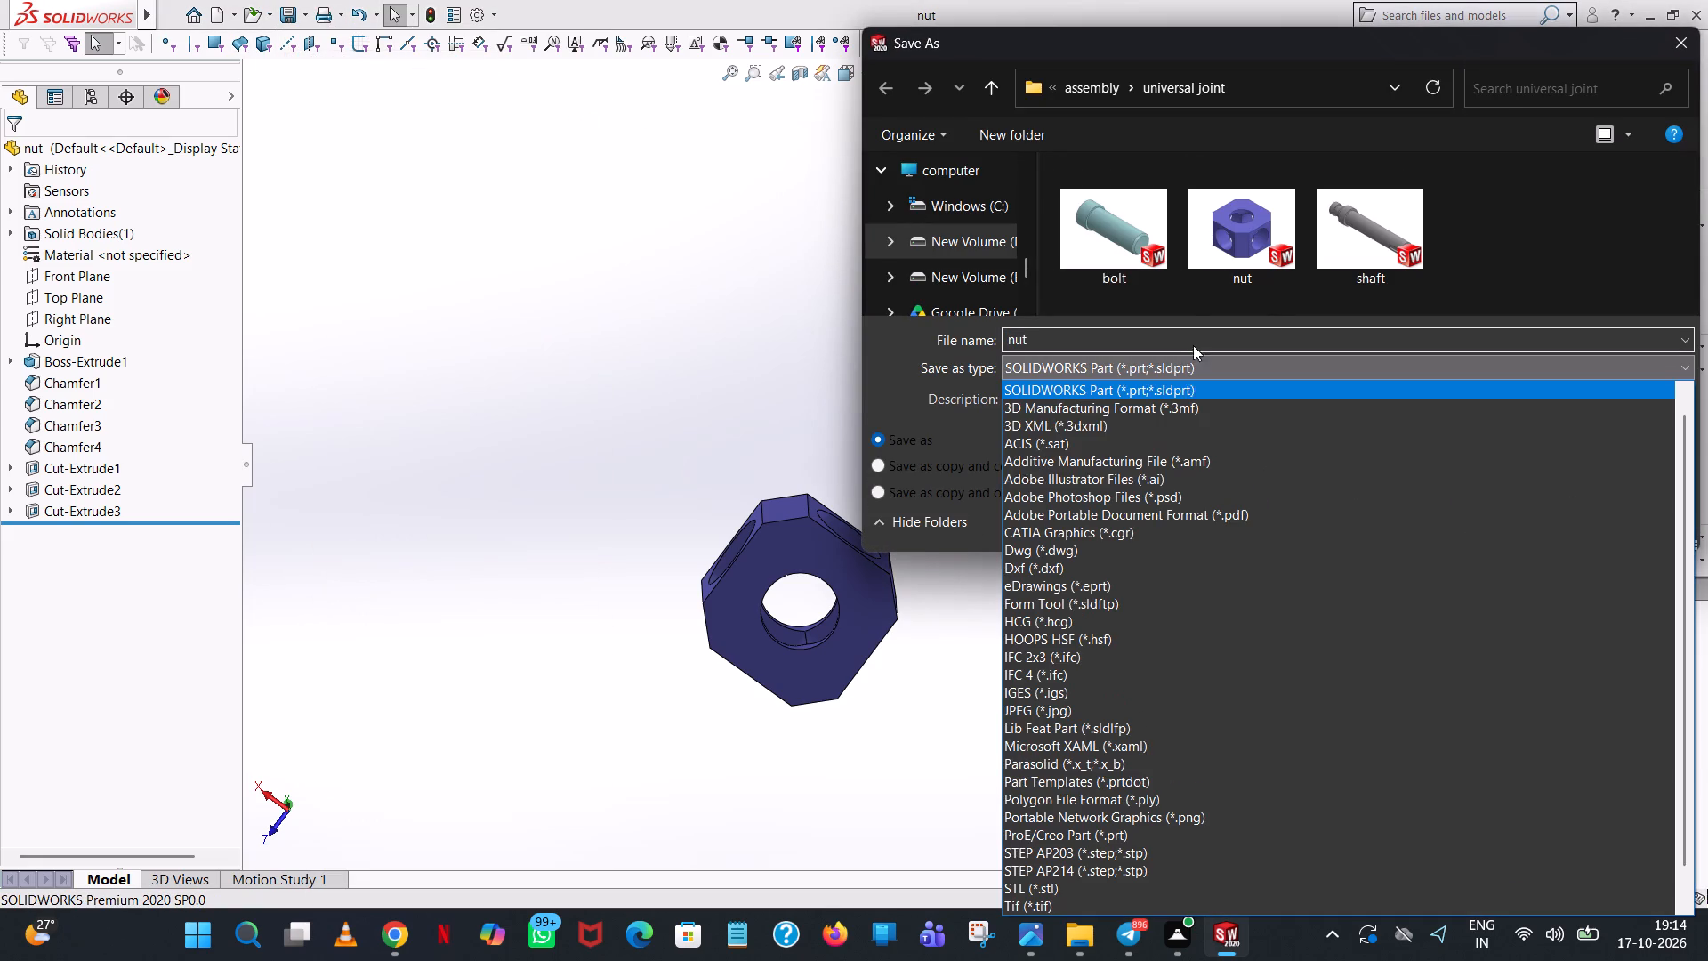
click(1188, 511)
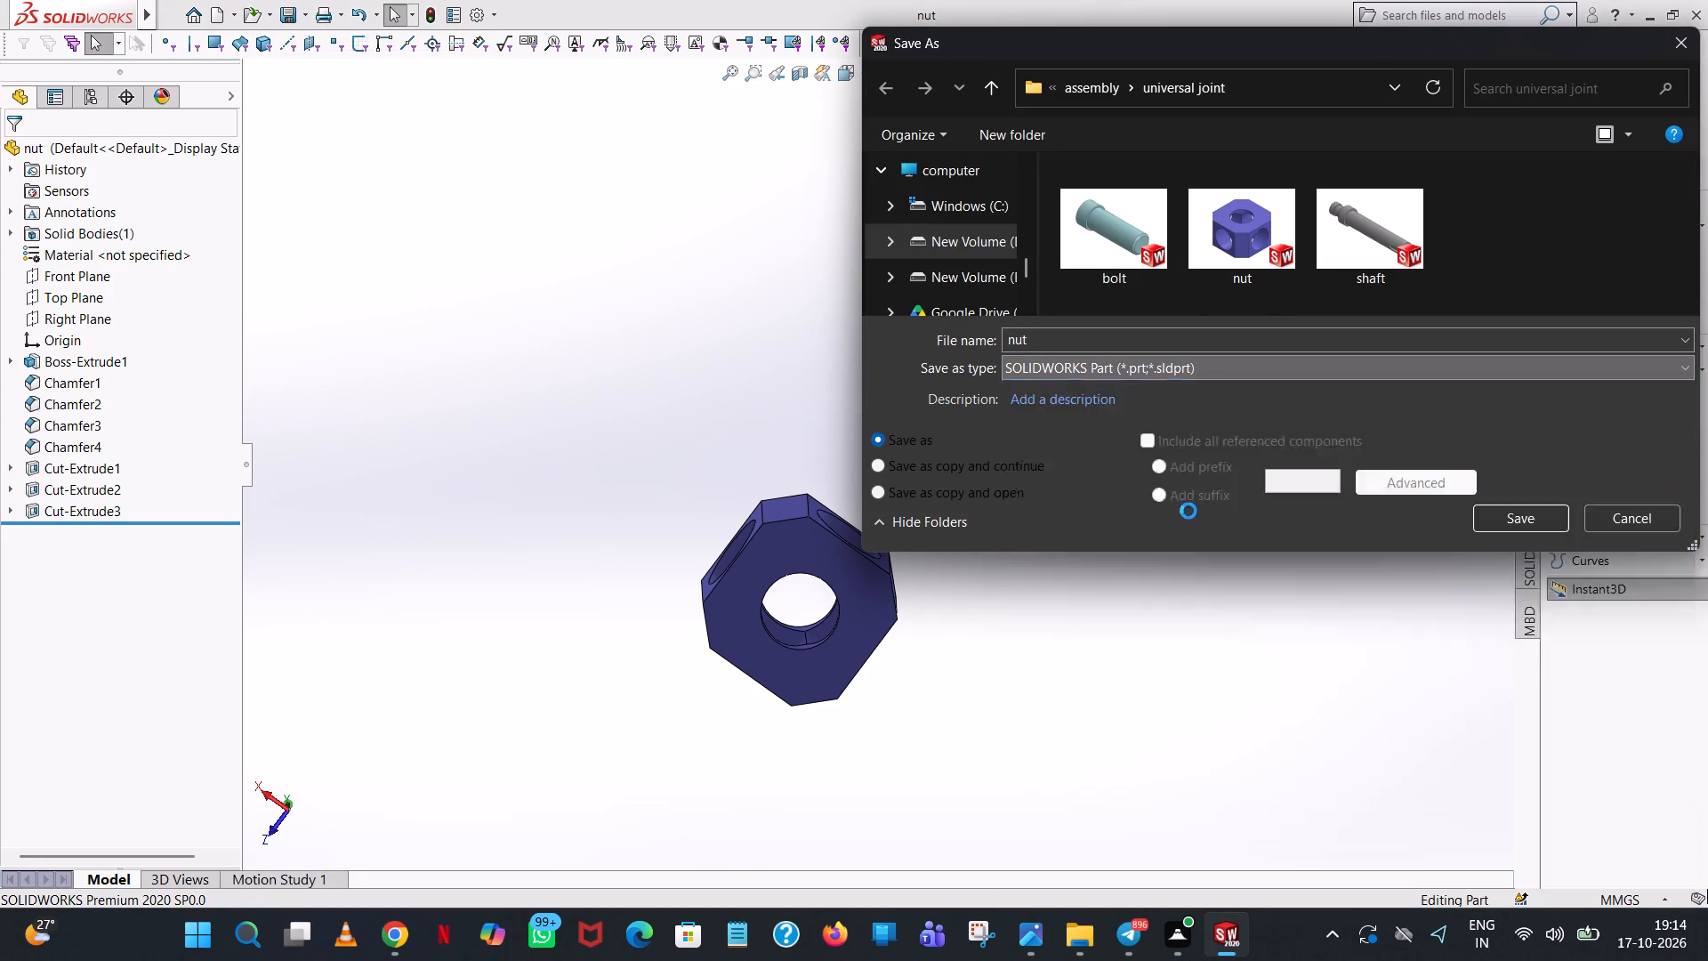
click(1497, 557)
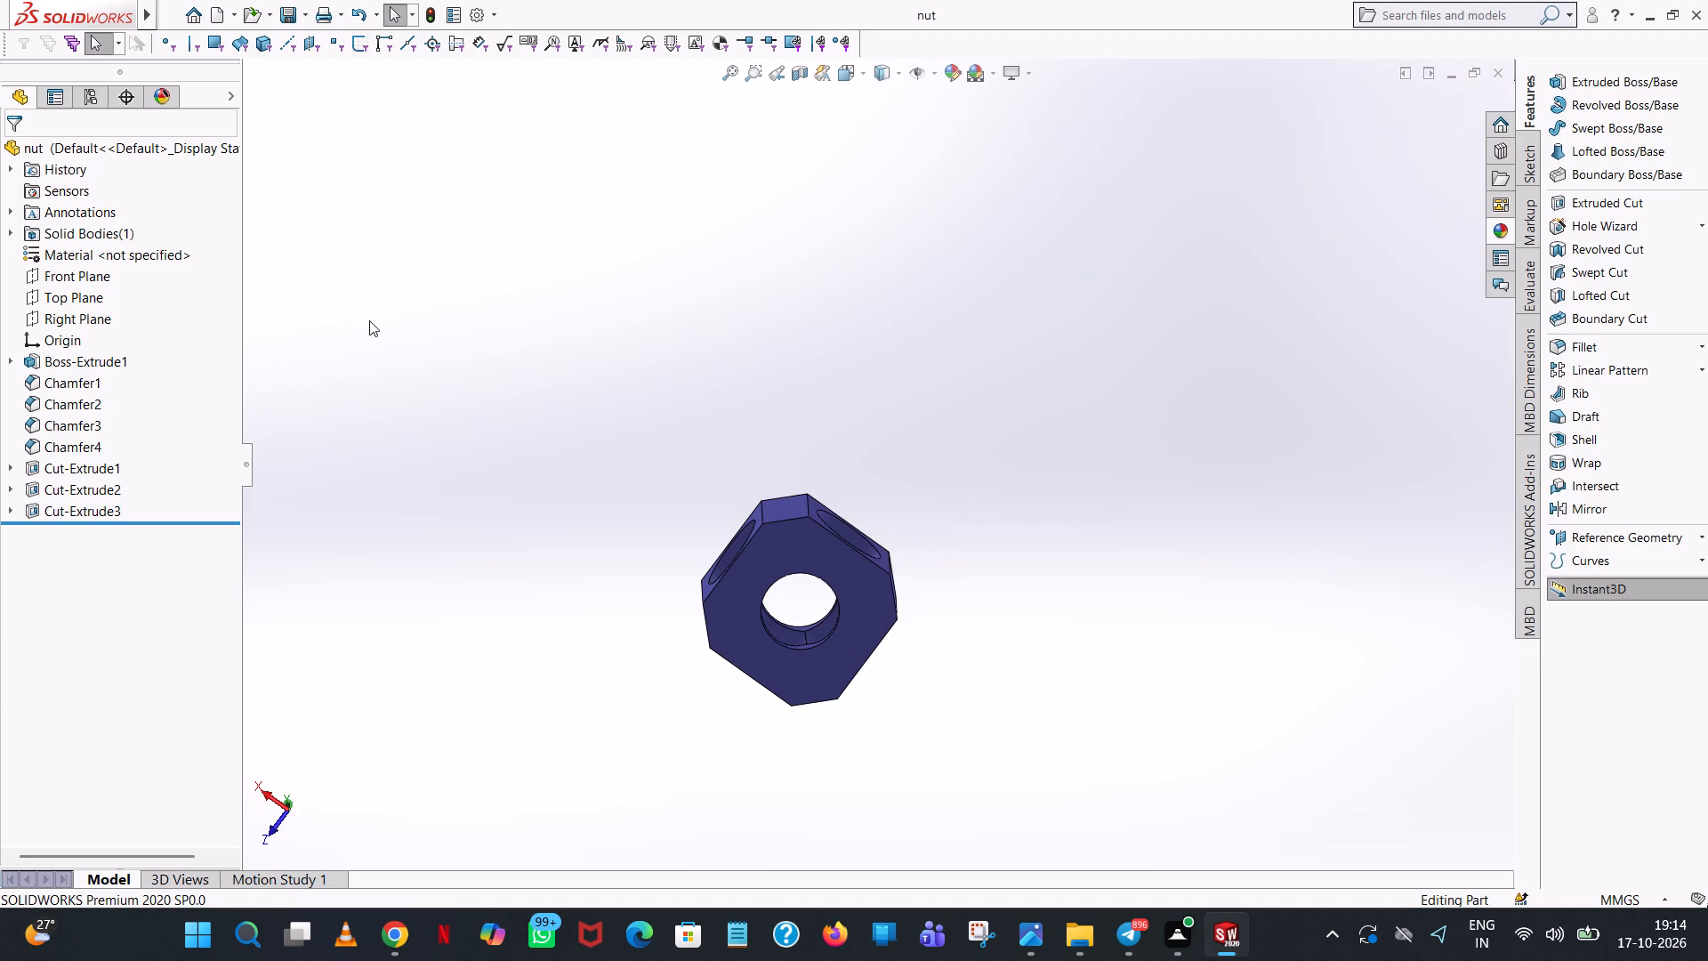
Create a new part document.
click(211, 15)
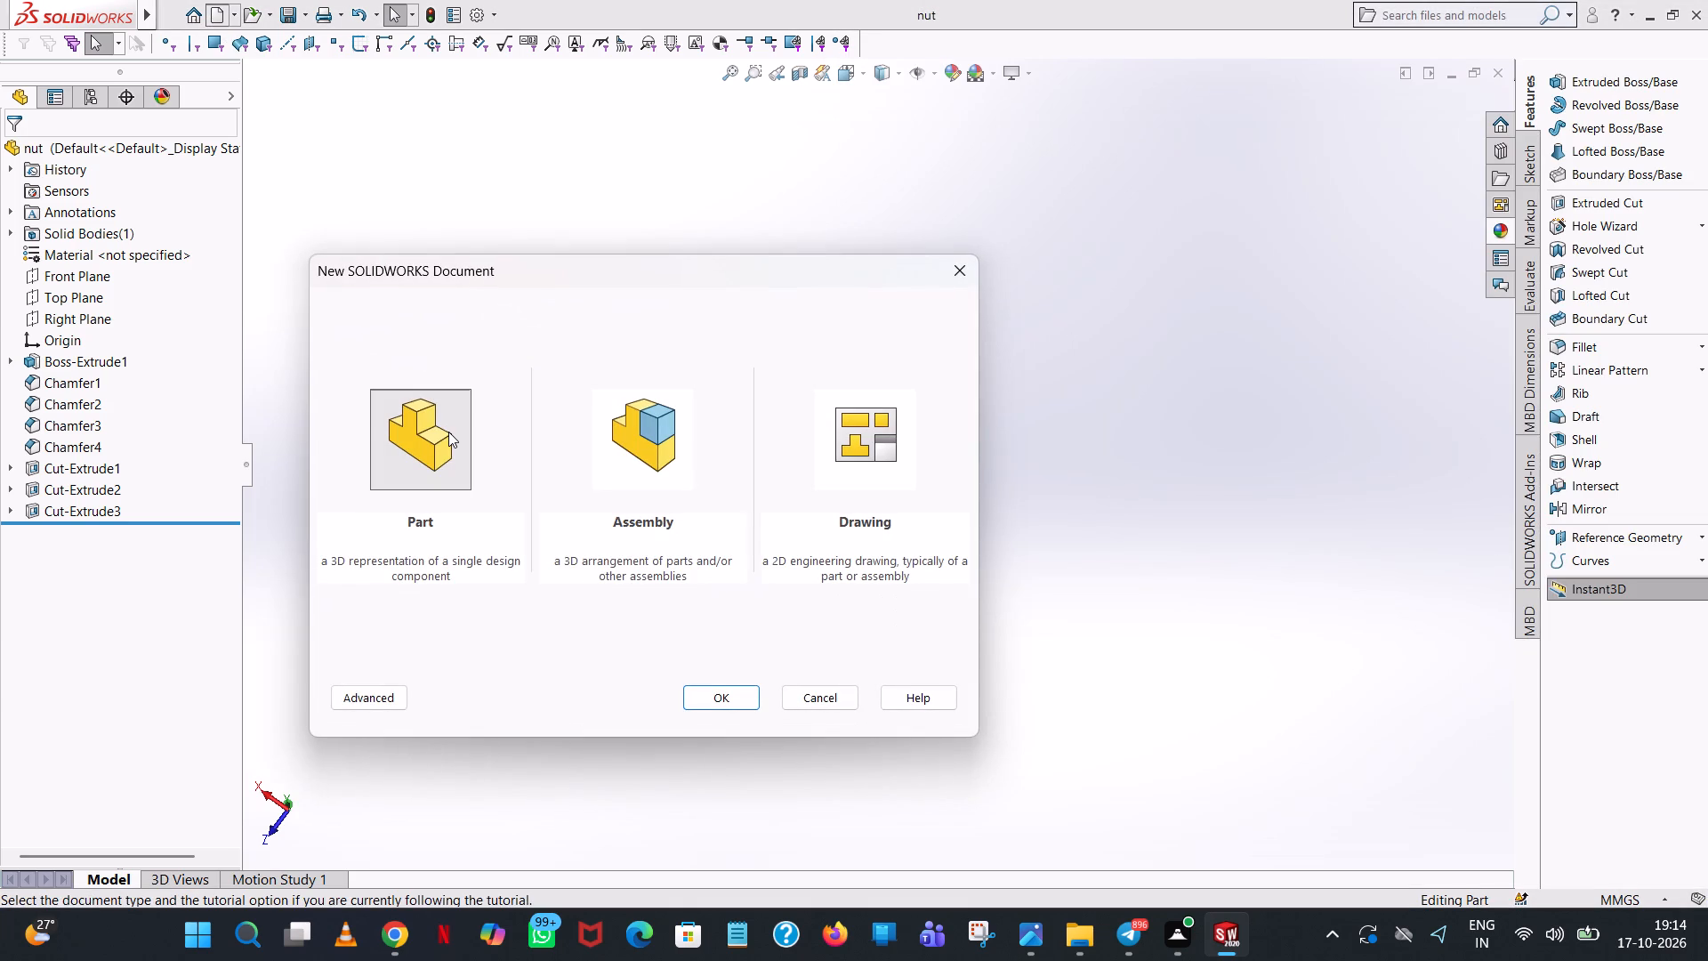
double_click(448, 432)
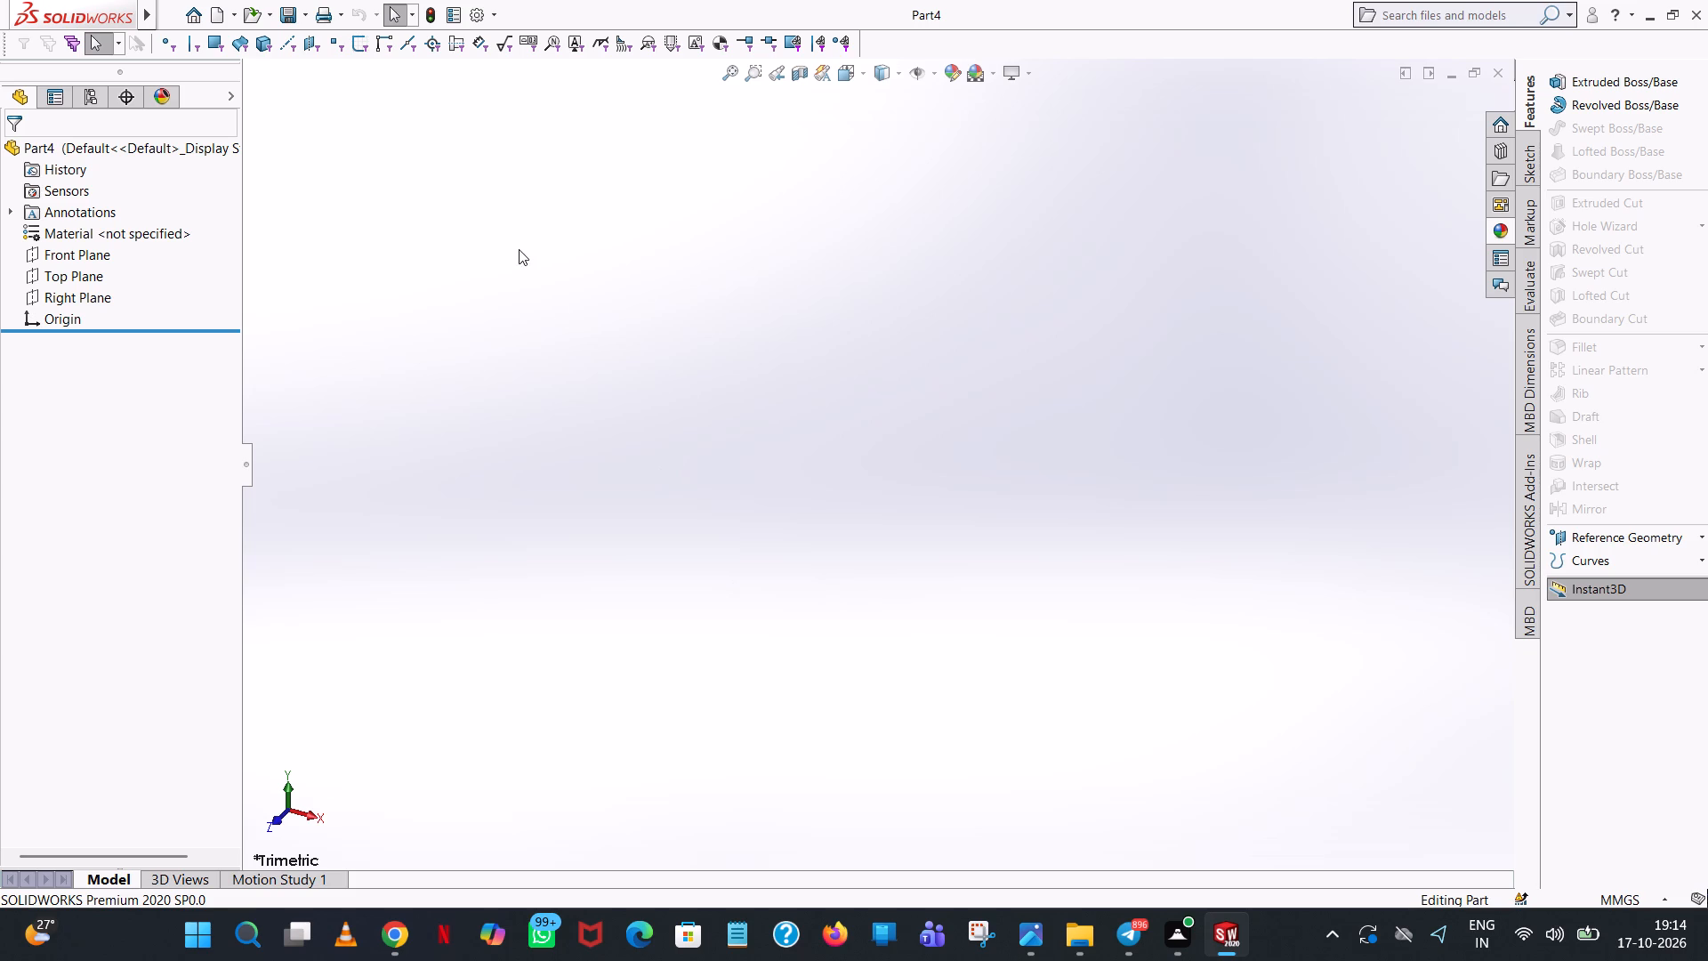
Sketch a circle of radius 15 mm centred on the origin of the Top Plane.
click(100, 272)
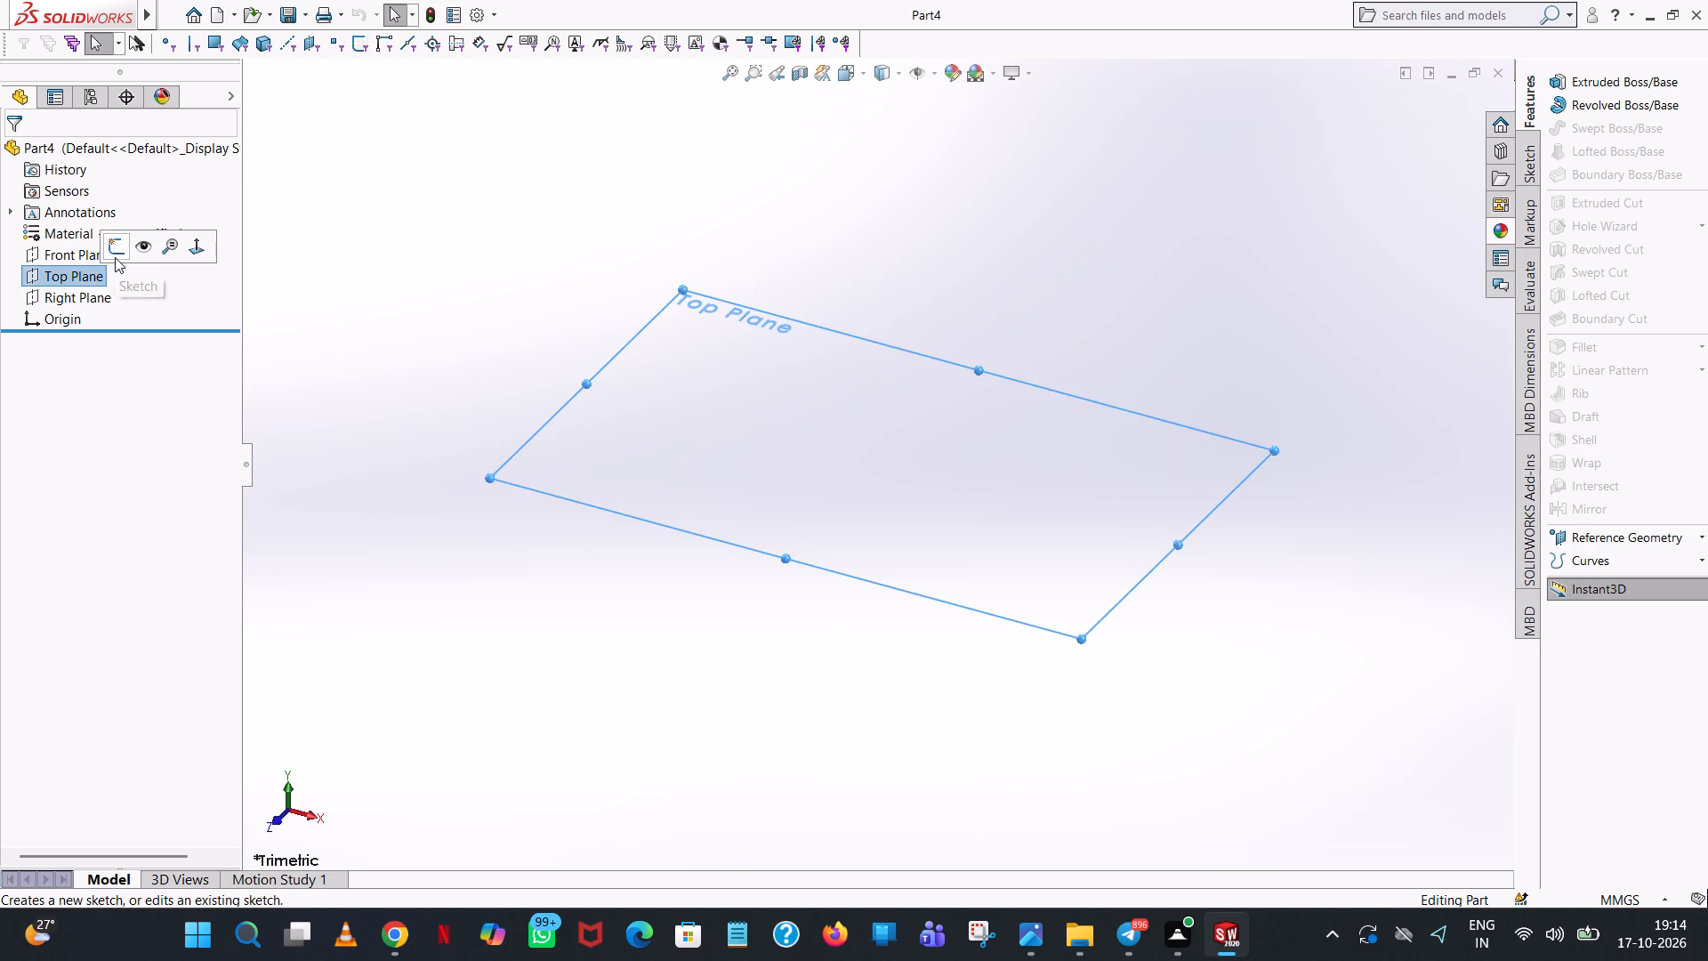
click(116, 254)
click(1661, 130)
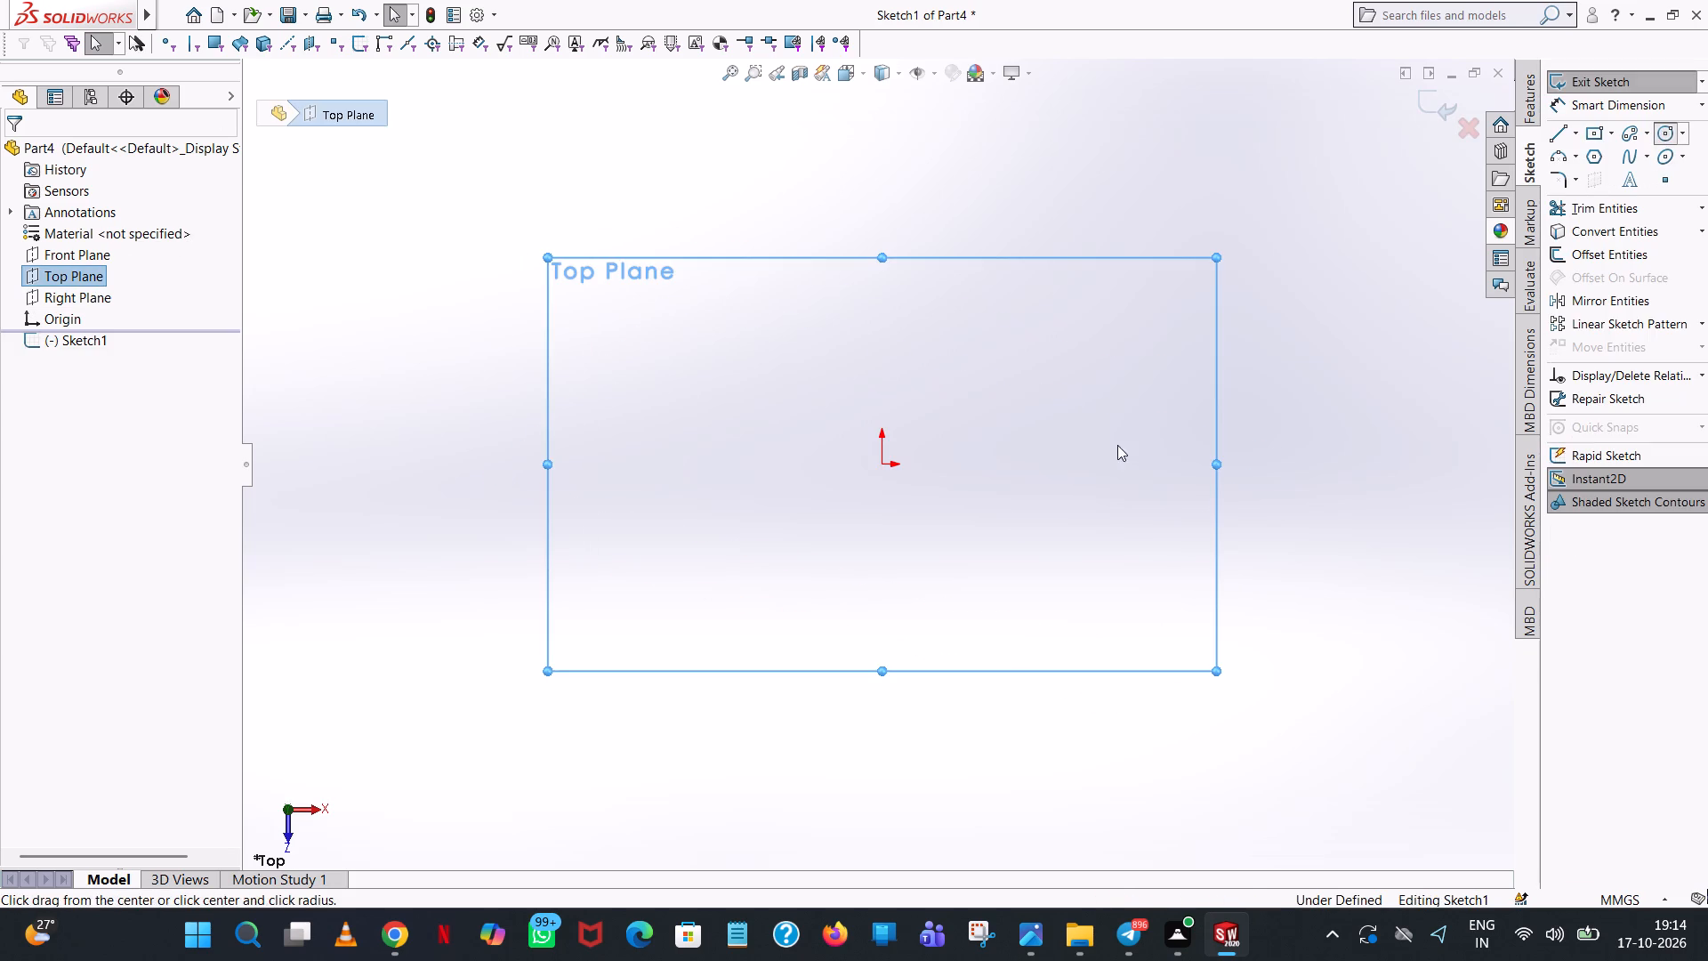
click(881, 462)
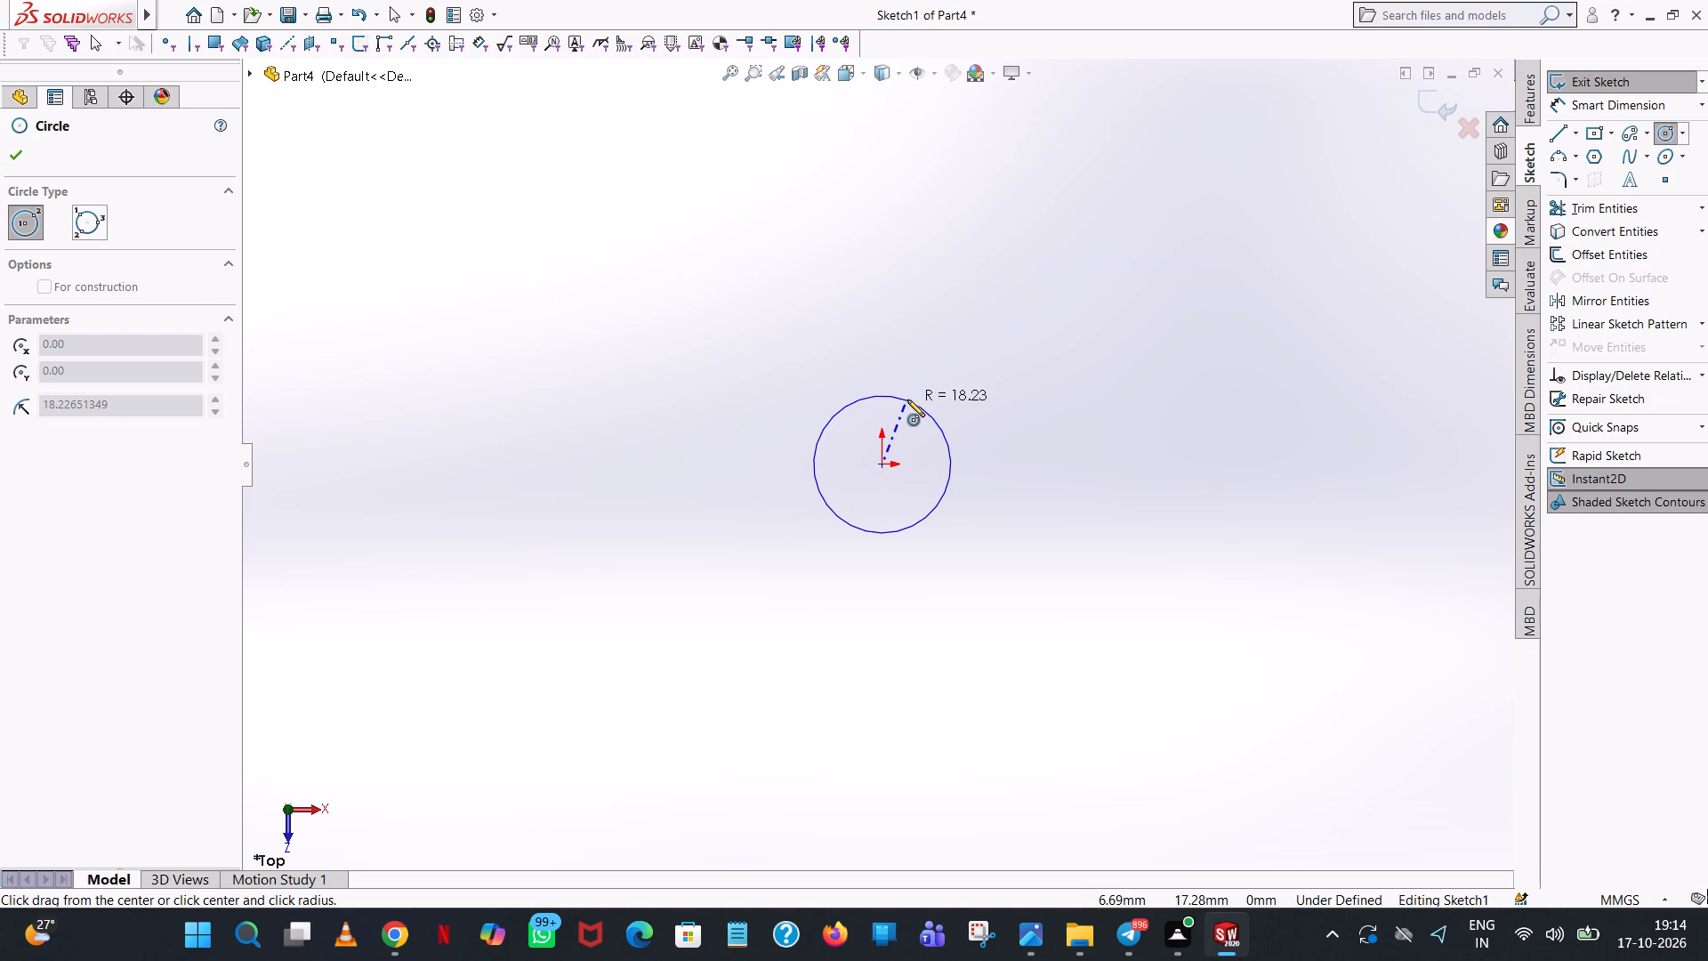
click(907, 400)
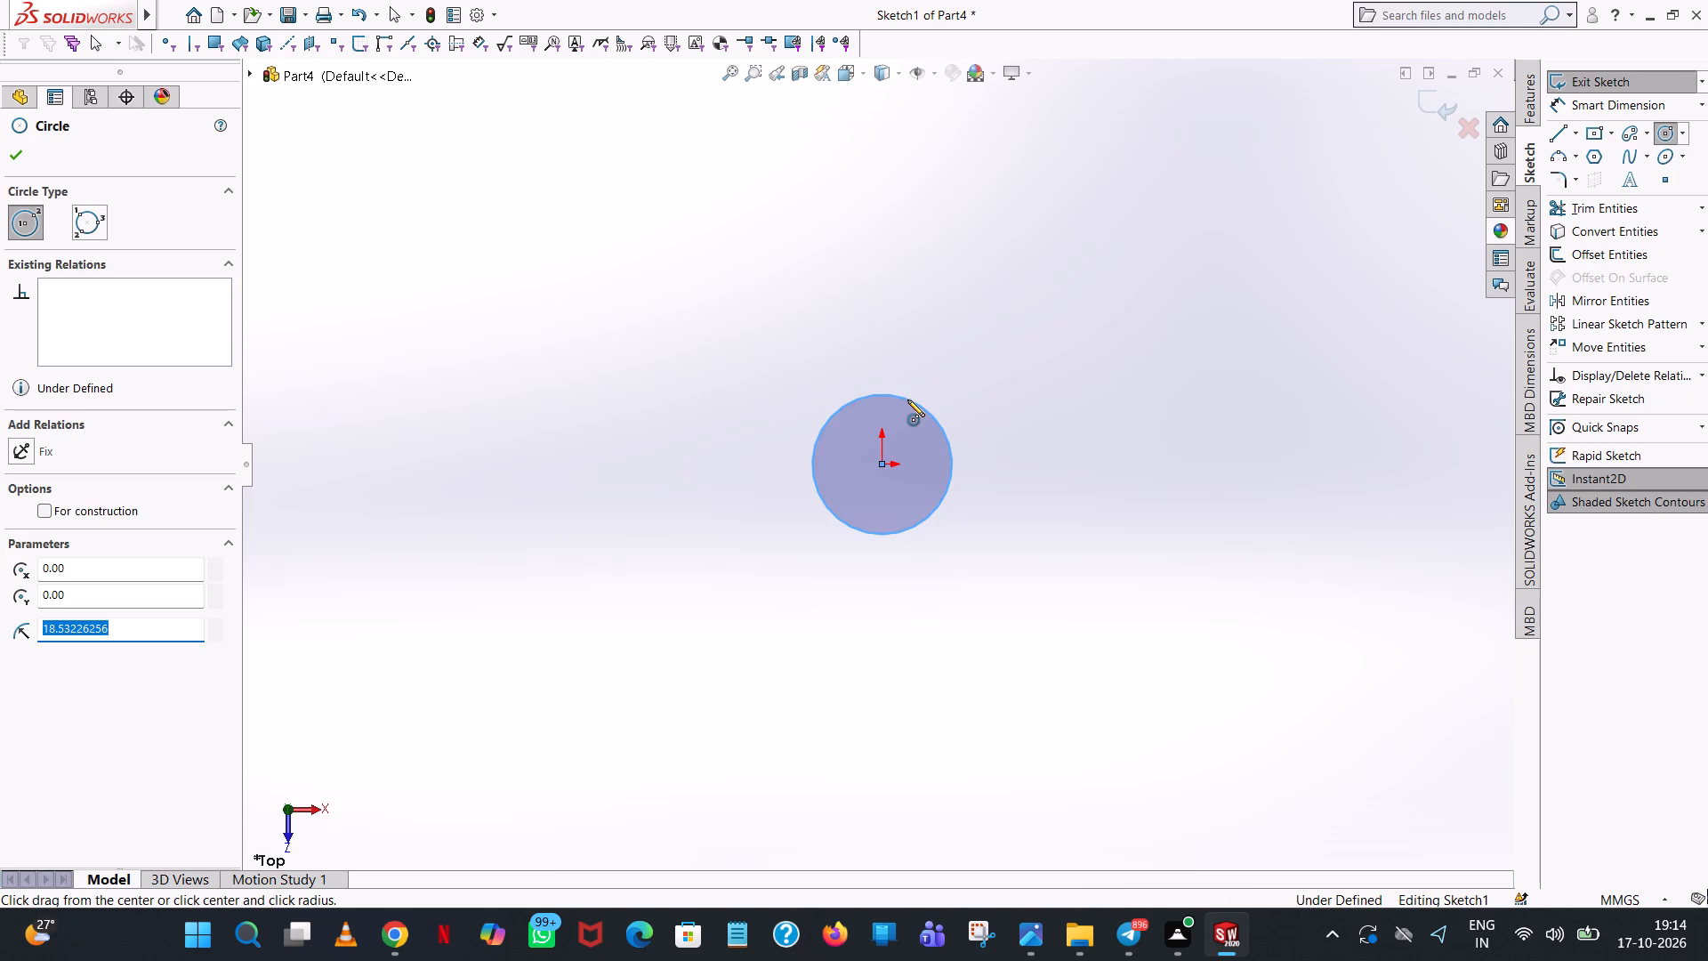
text(15)
key(Return)
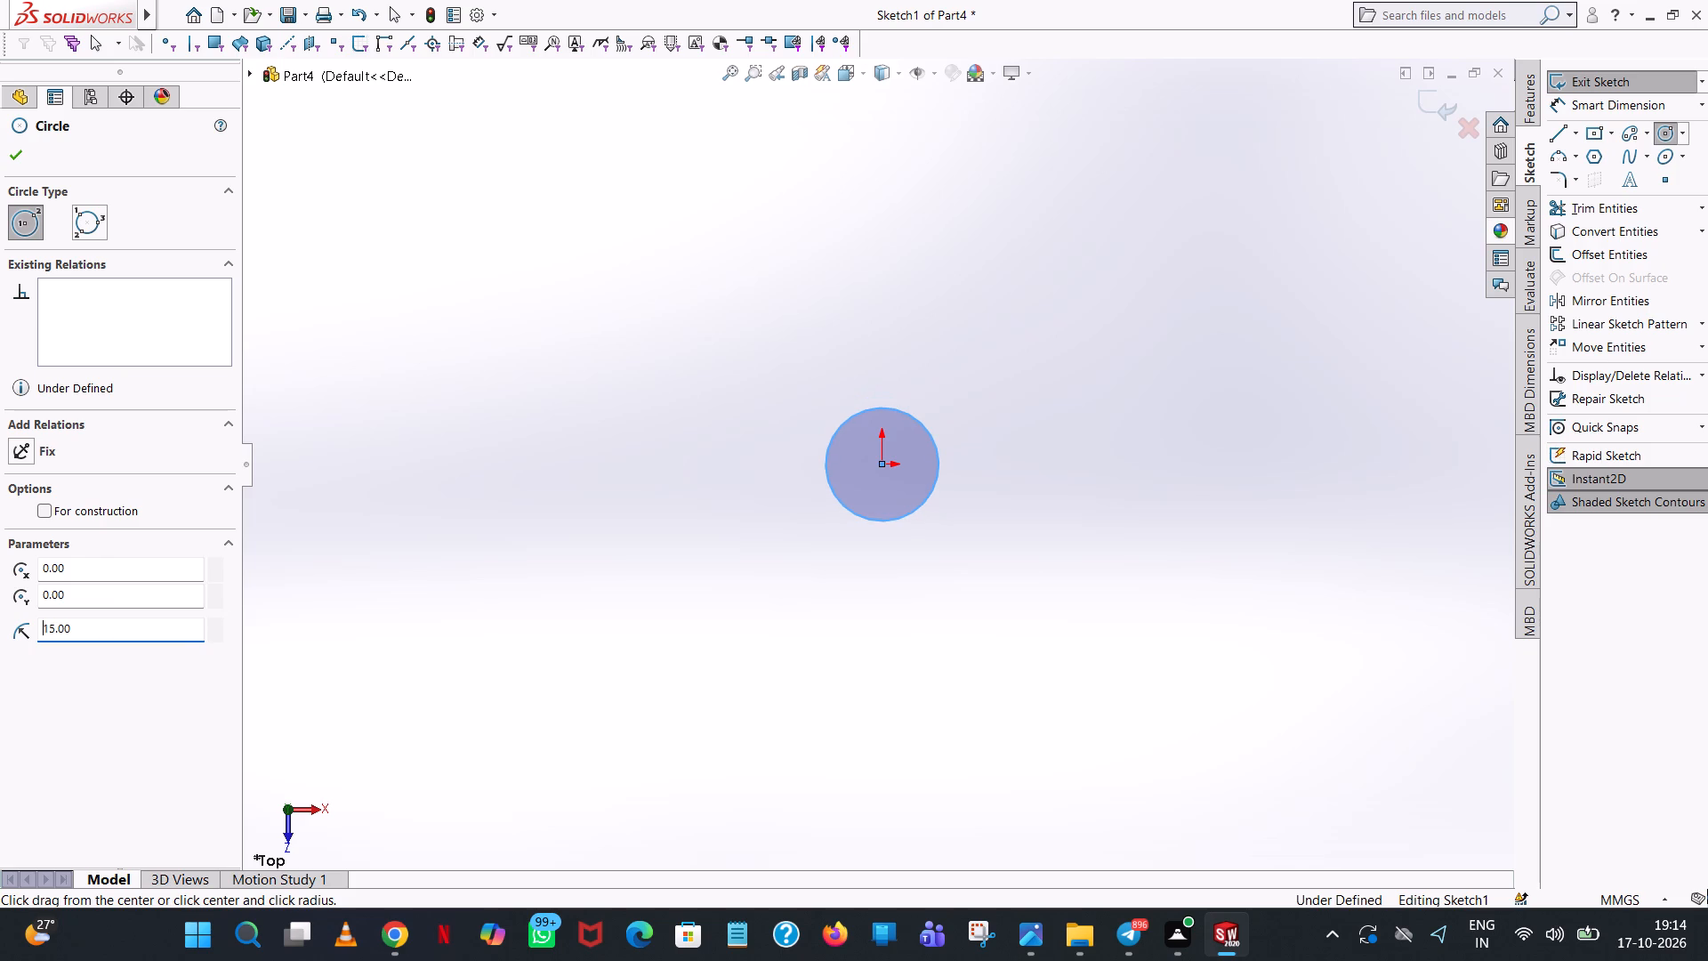
Sketch a concentric inner circle of radius 10 mm centred on the origin in the same sketch.
scroll(799, 506, down, 6)
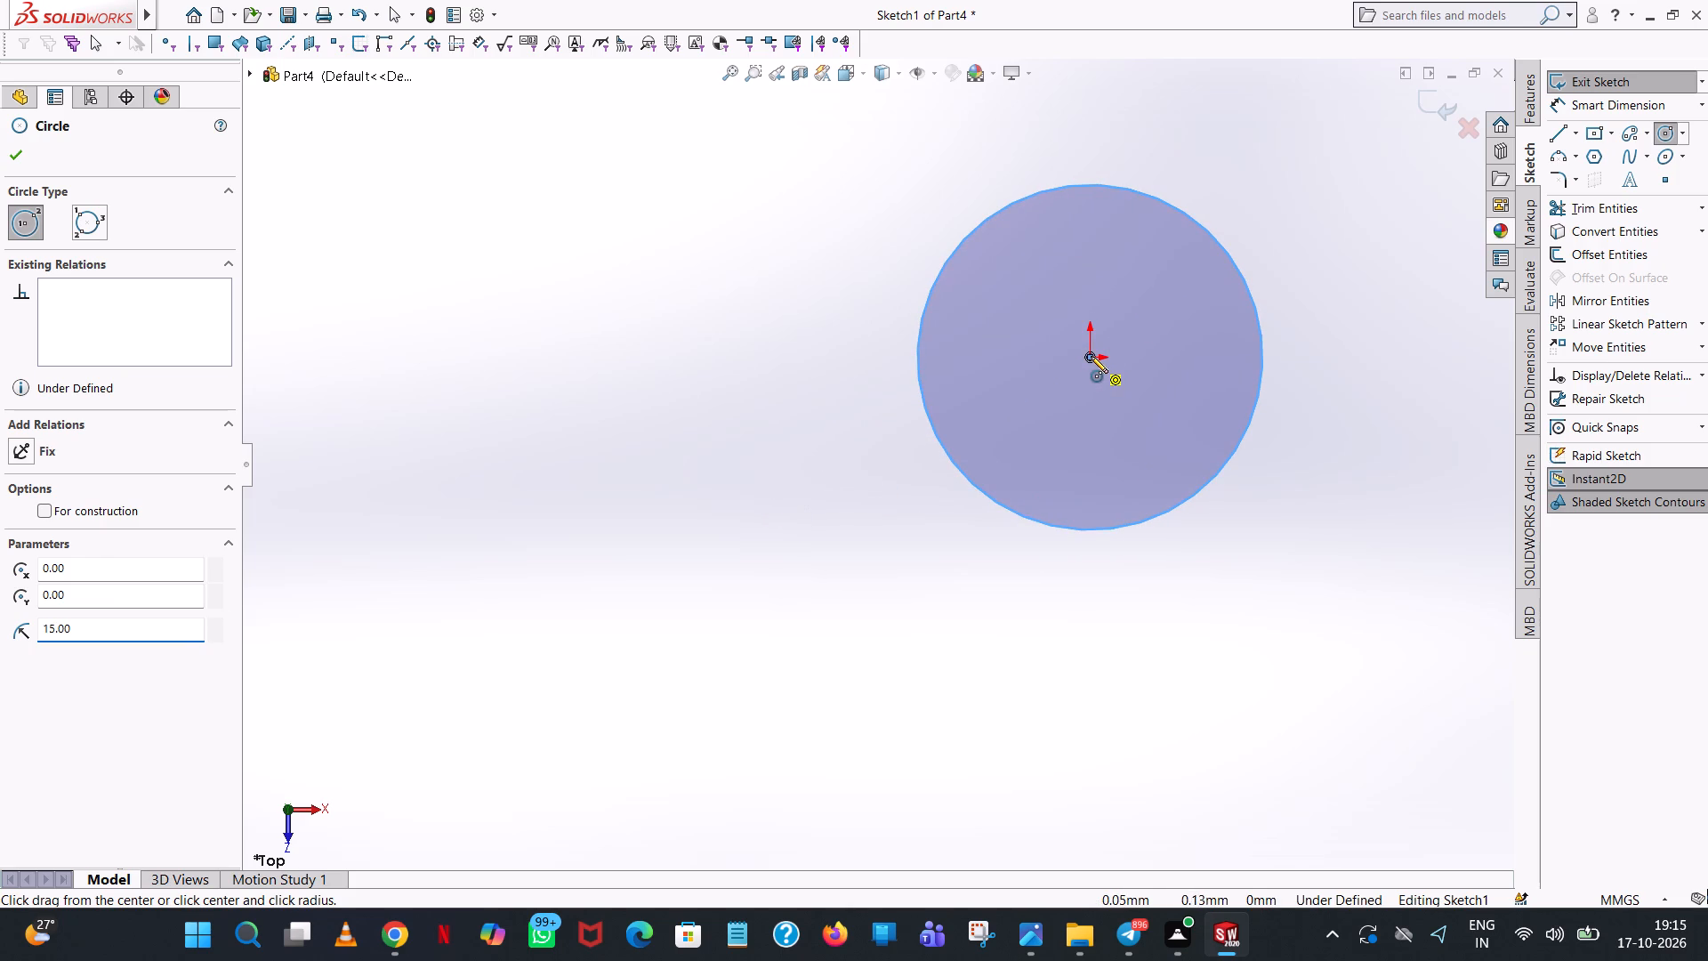
click(1091, 356)
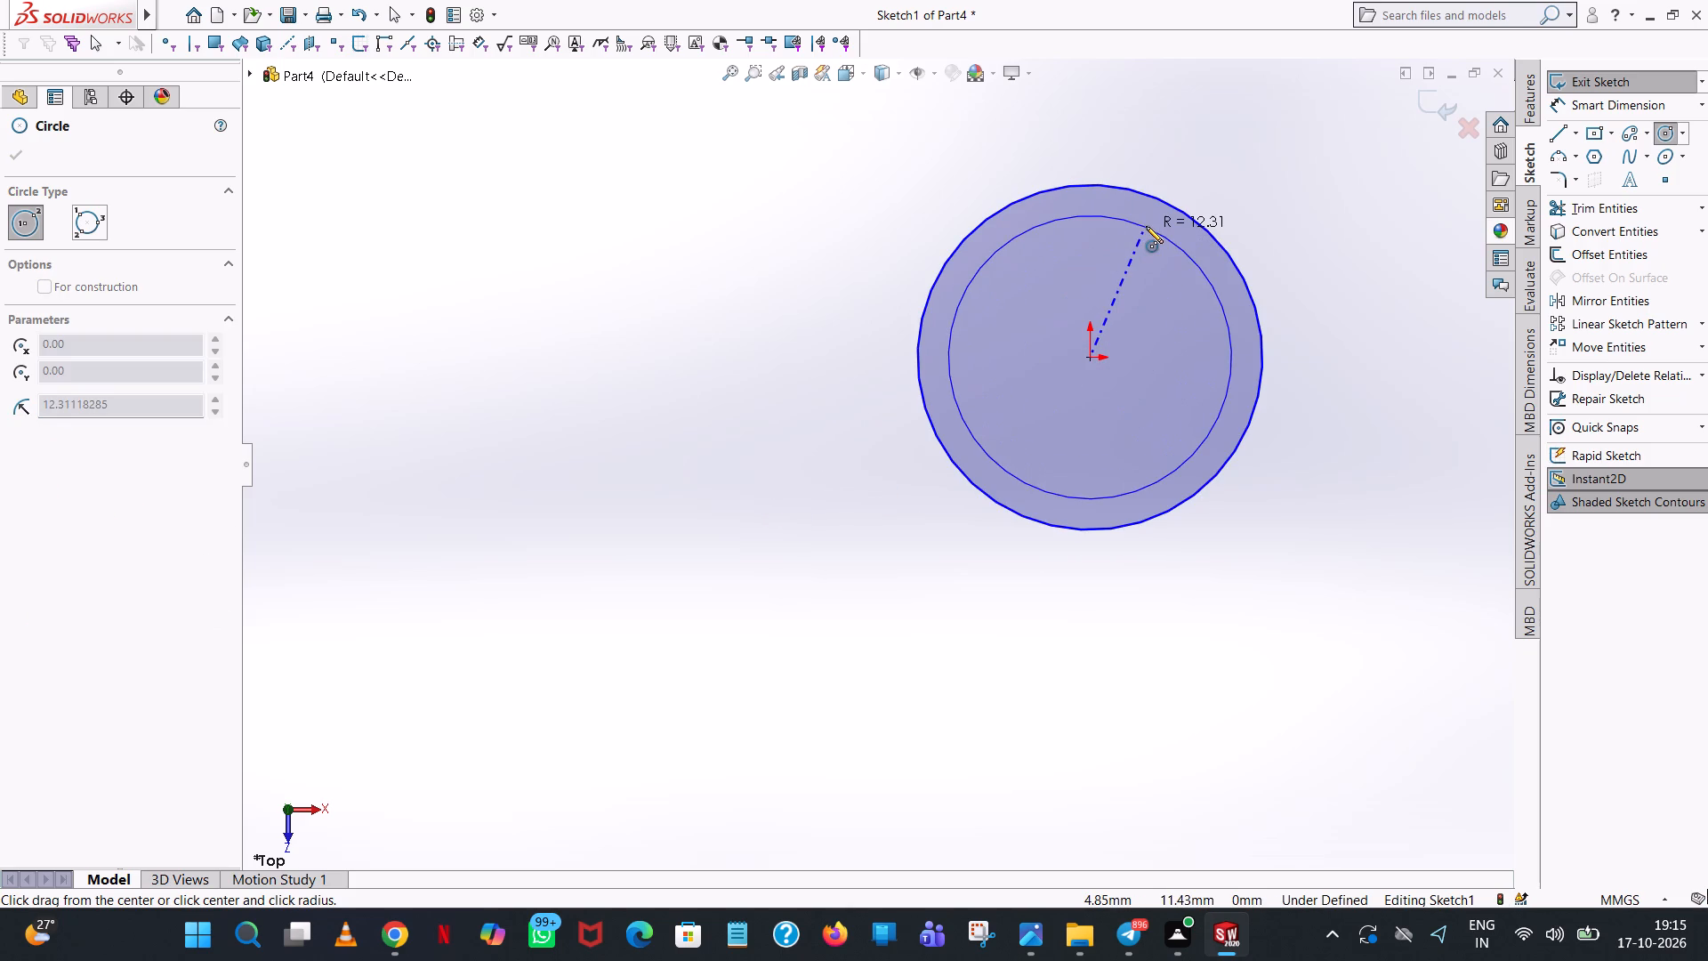
click(1146, 226)
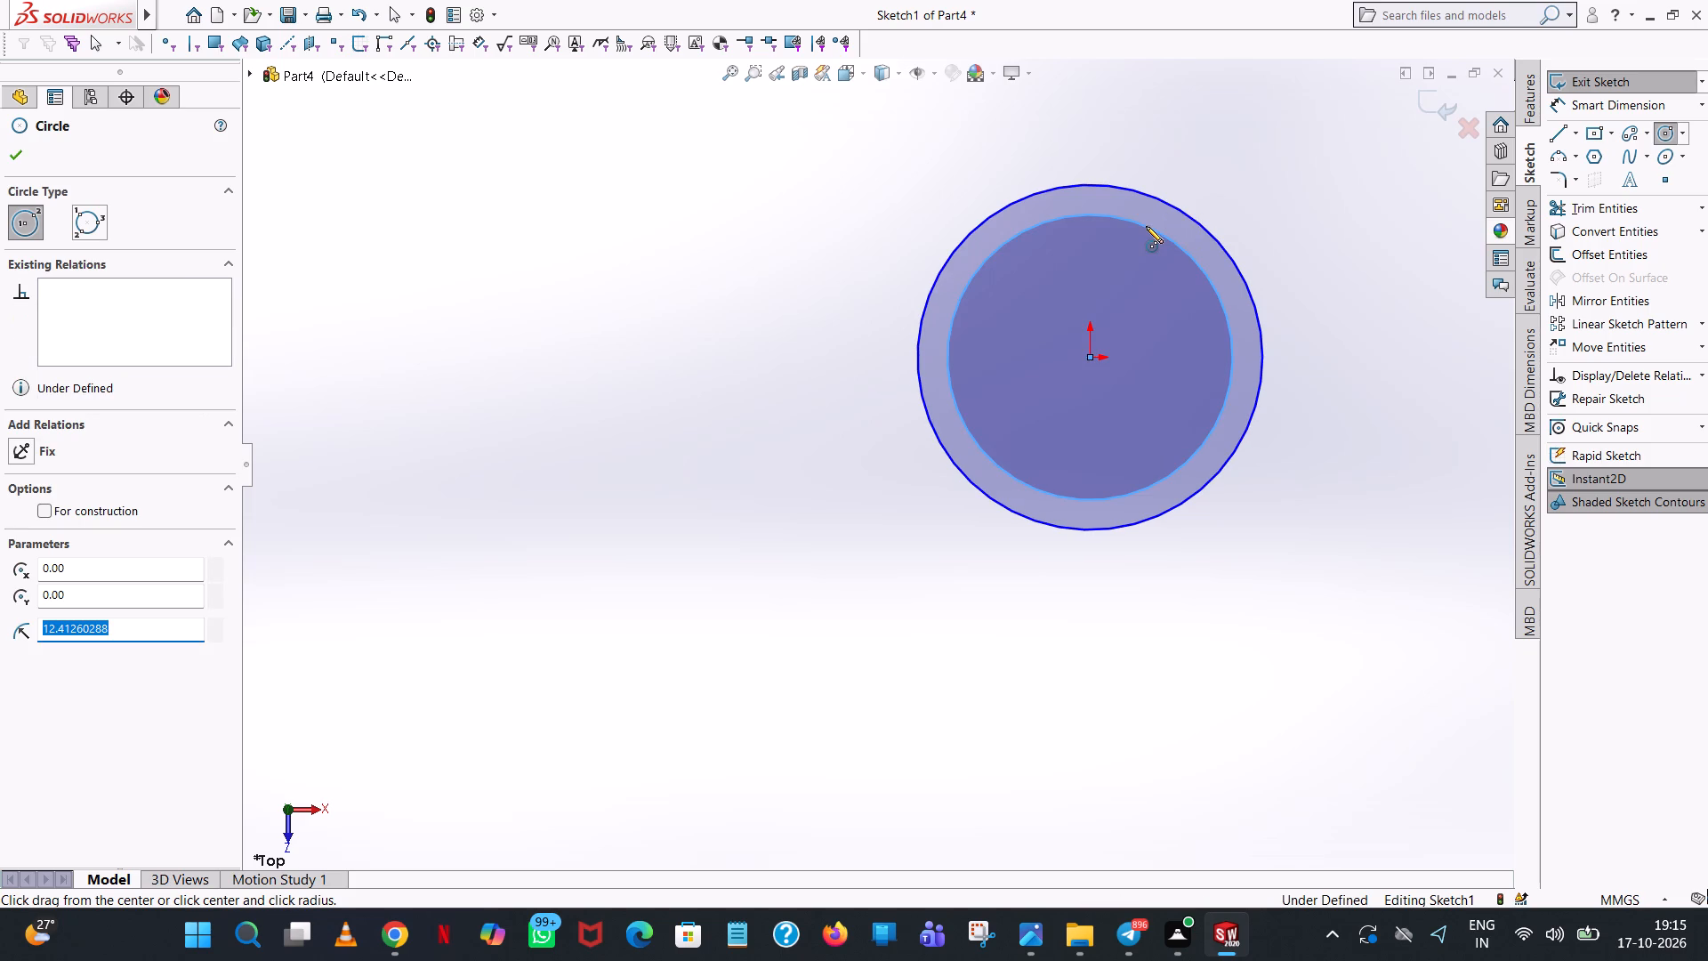
text(10)
key(Return)
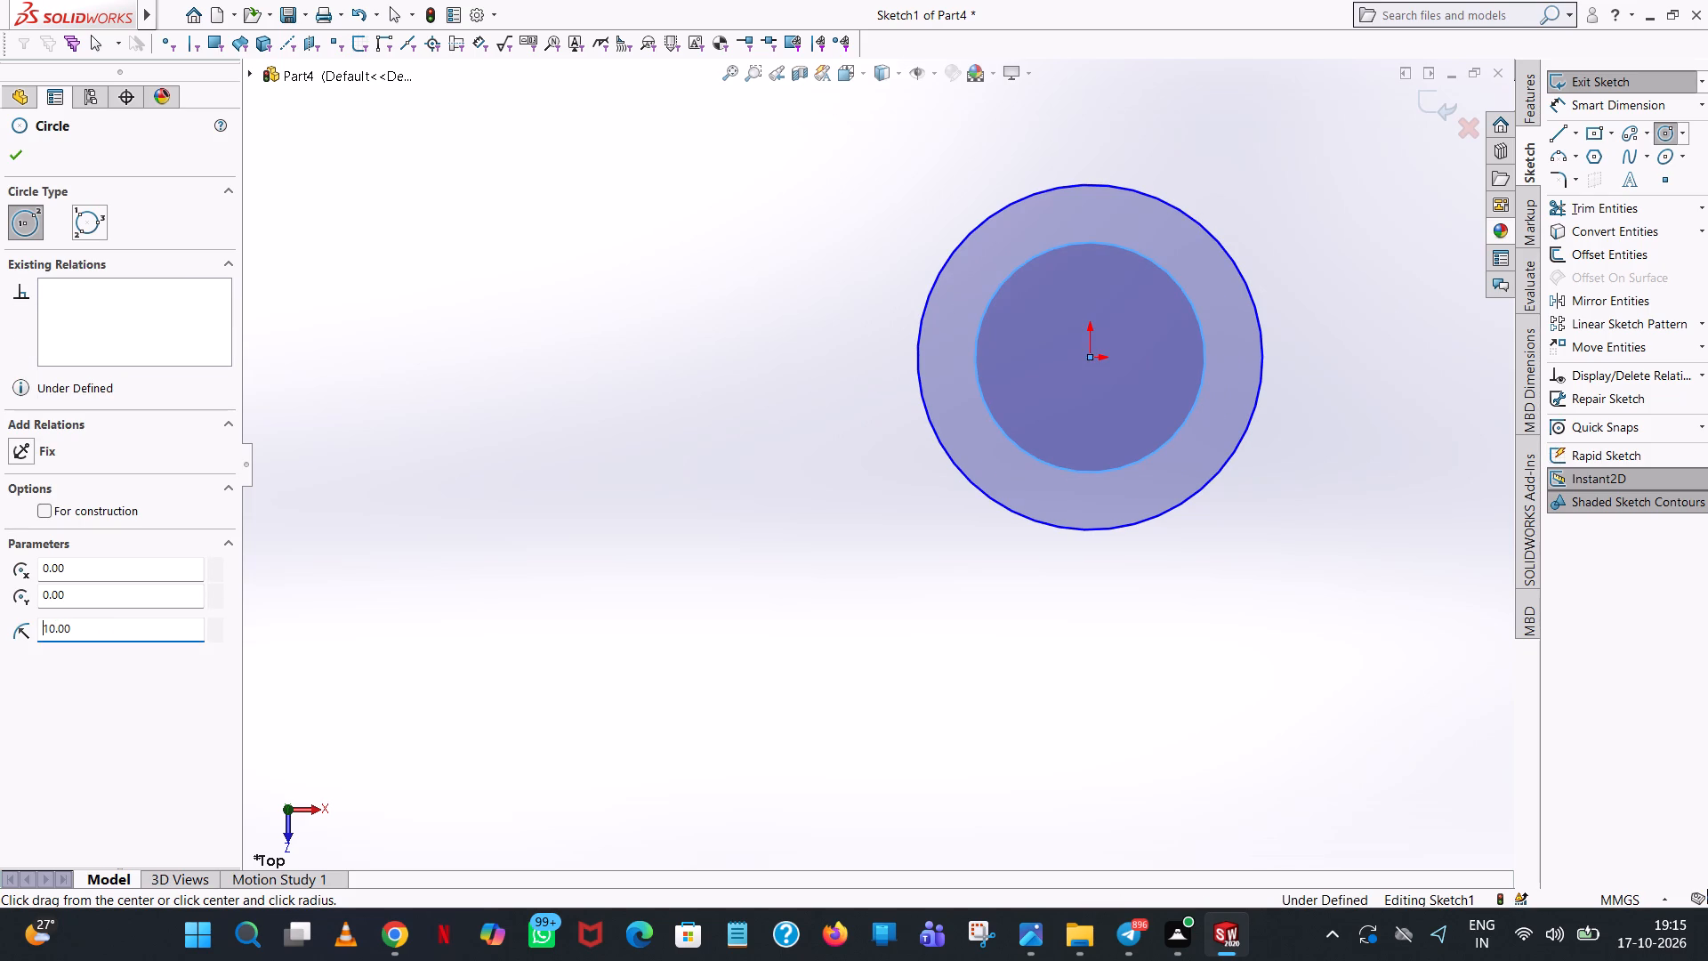
click(25, 159)
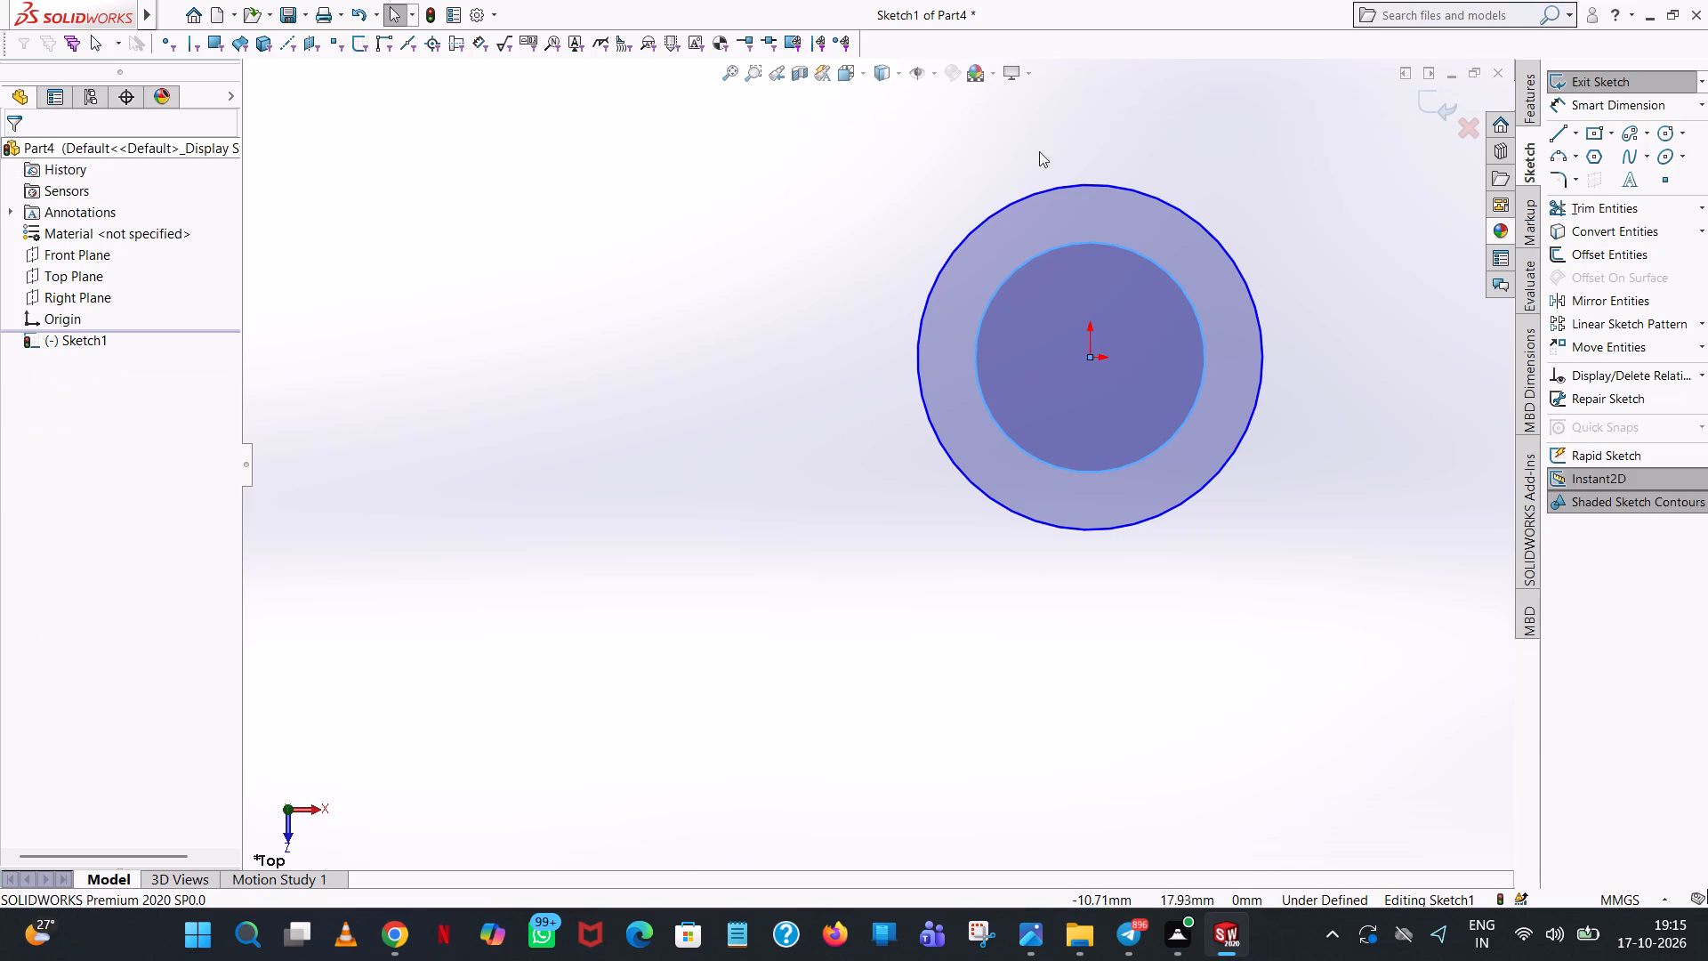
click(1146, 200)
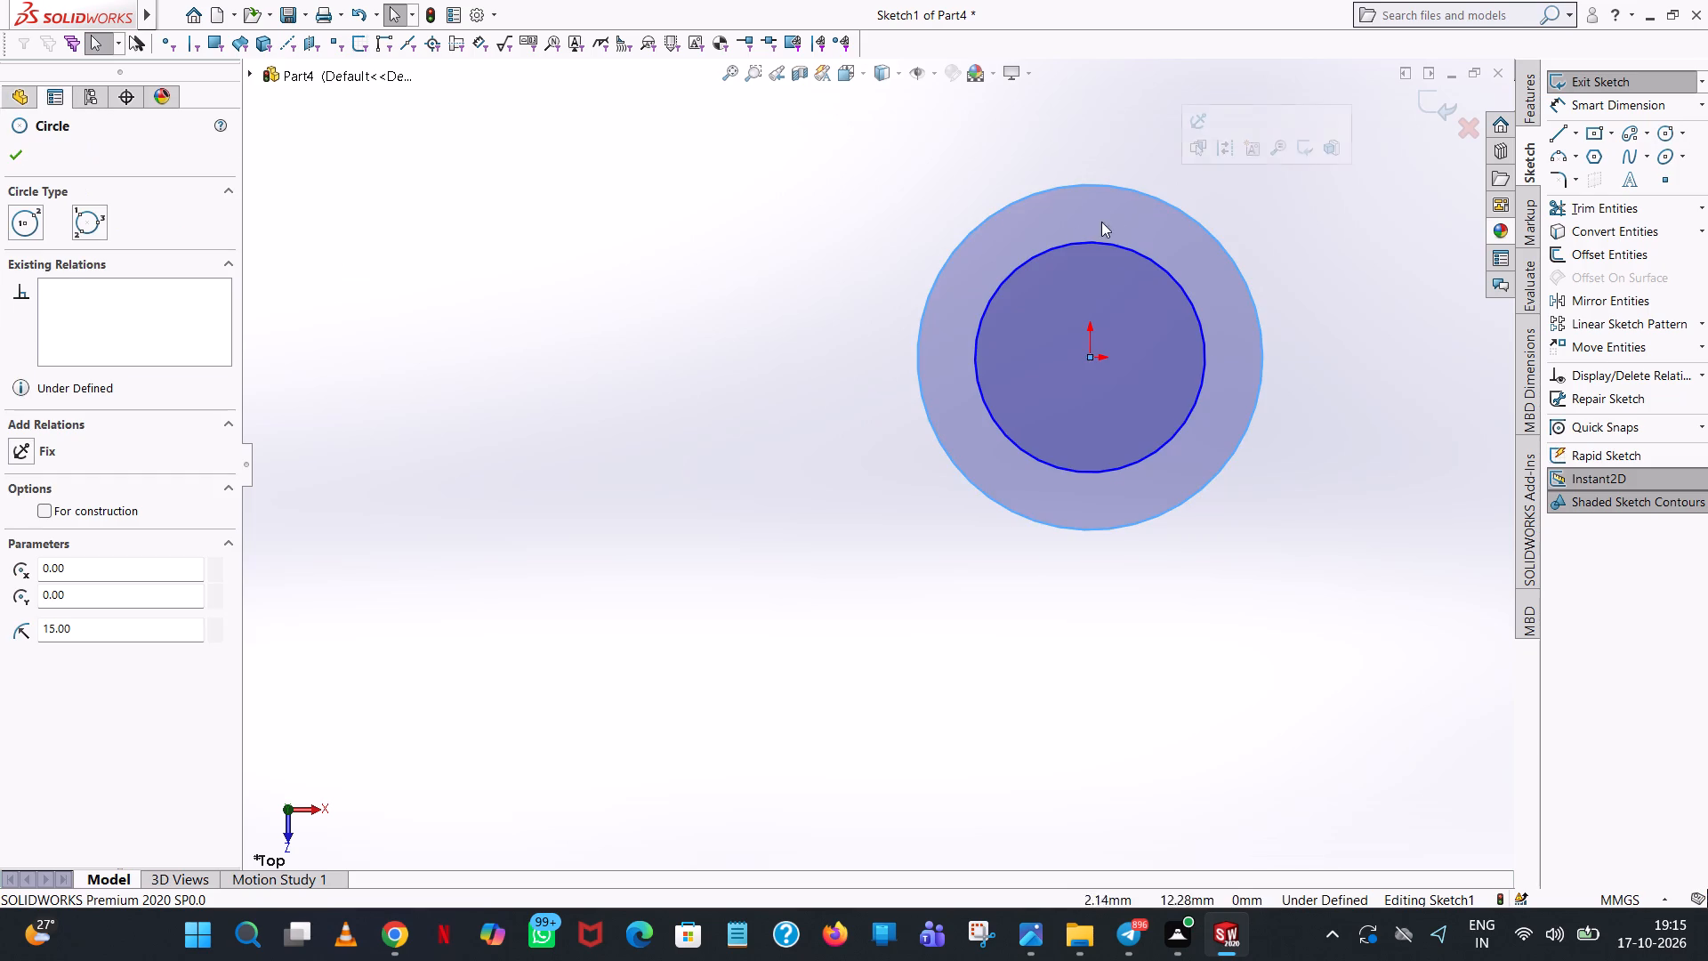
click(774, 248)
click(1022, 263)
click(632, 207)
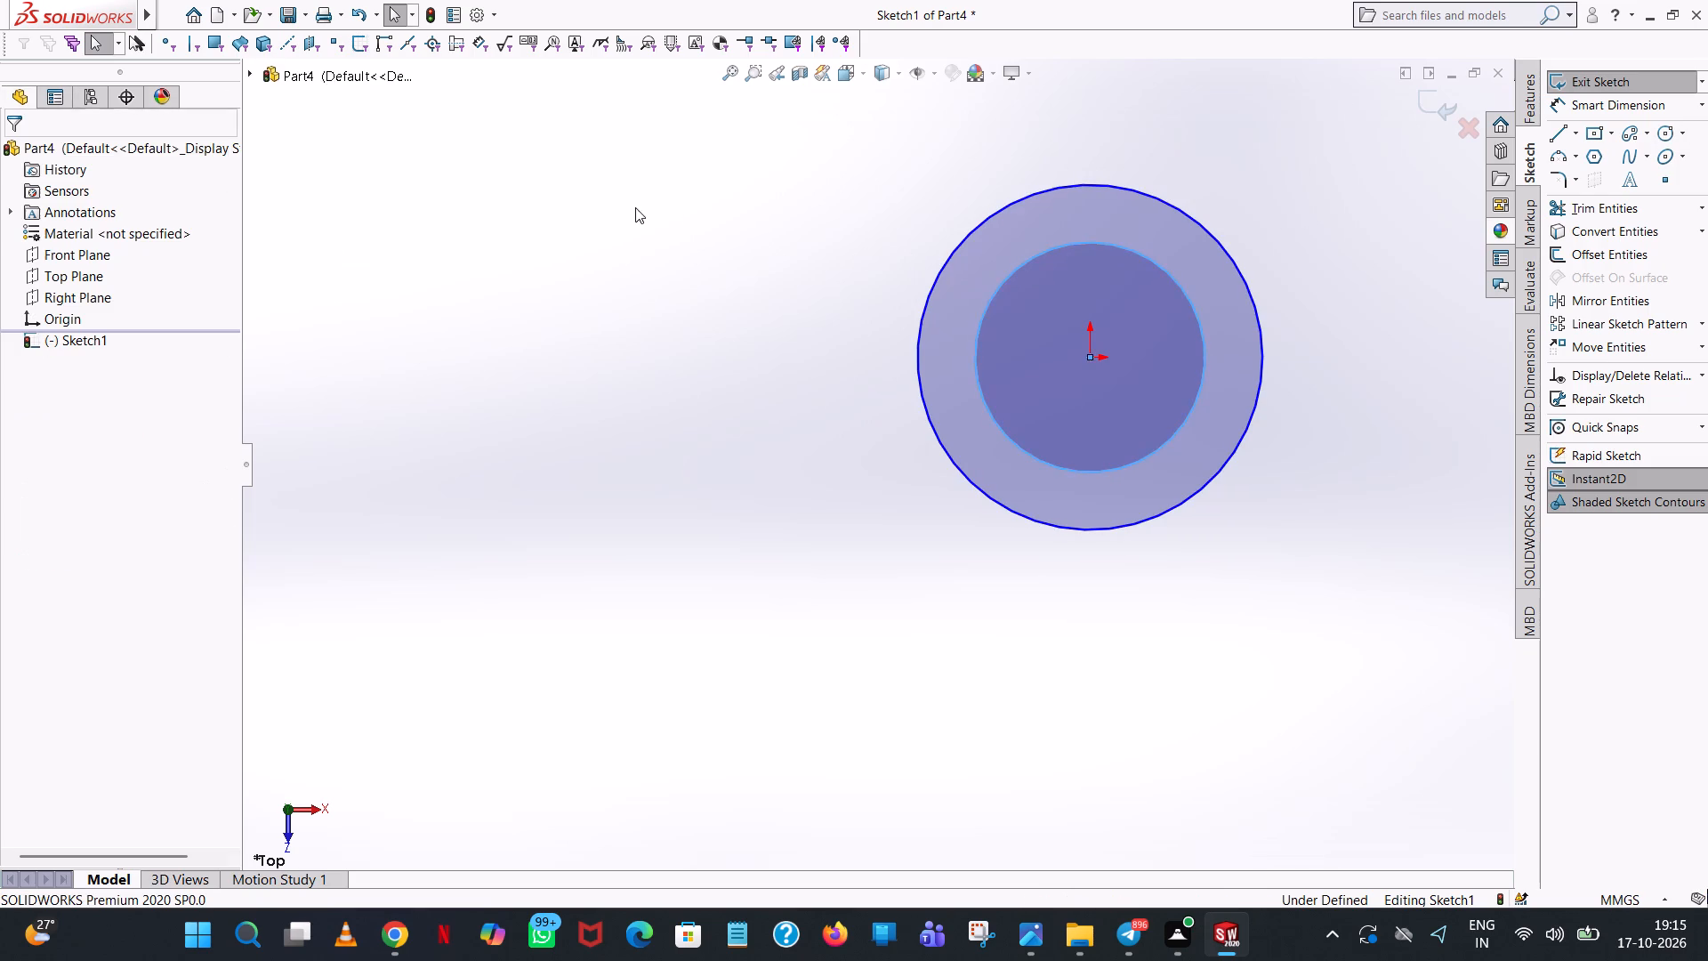
Dimension the diameters of the outer and inner concentric circles.
click(1603, 107)
click(1140, 197)
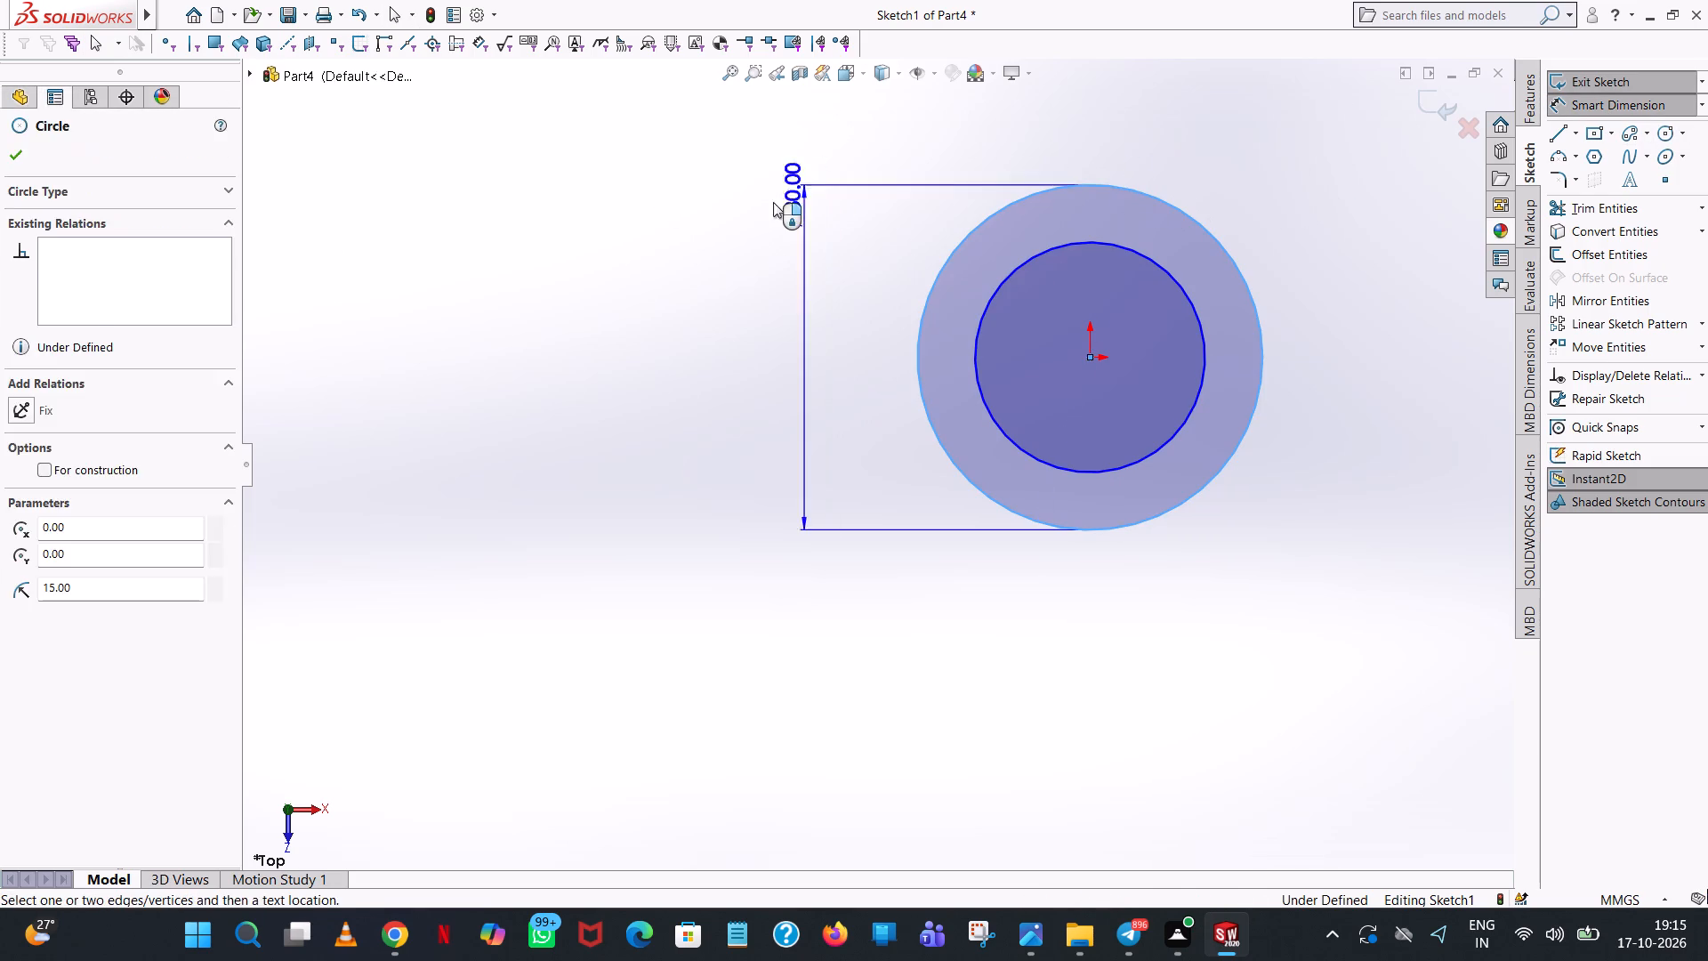
click(770, 202)
click(697, 170)
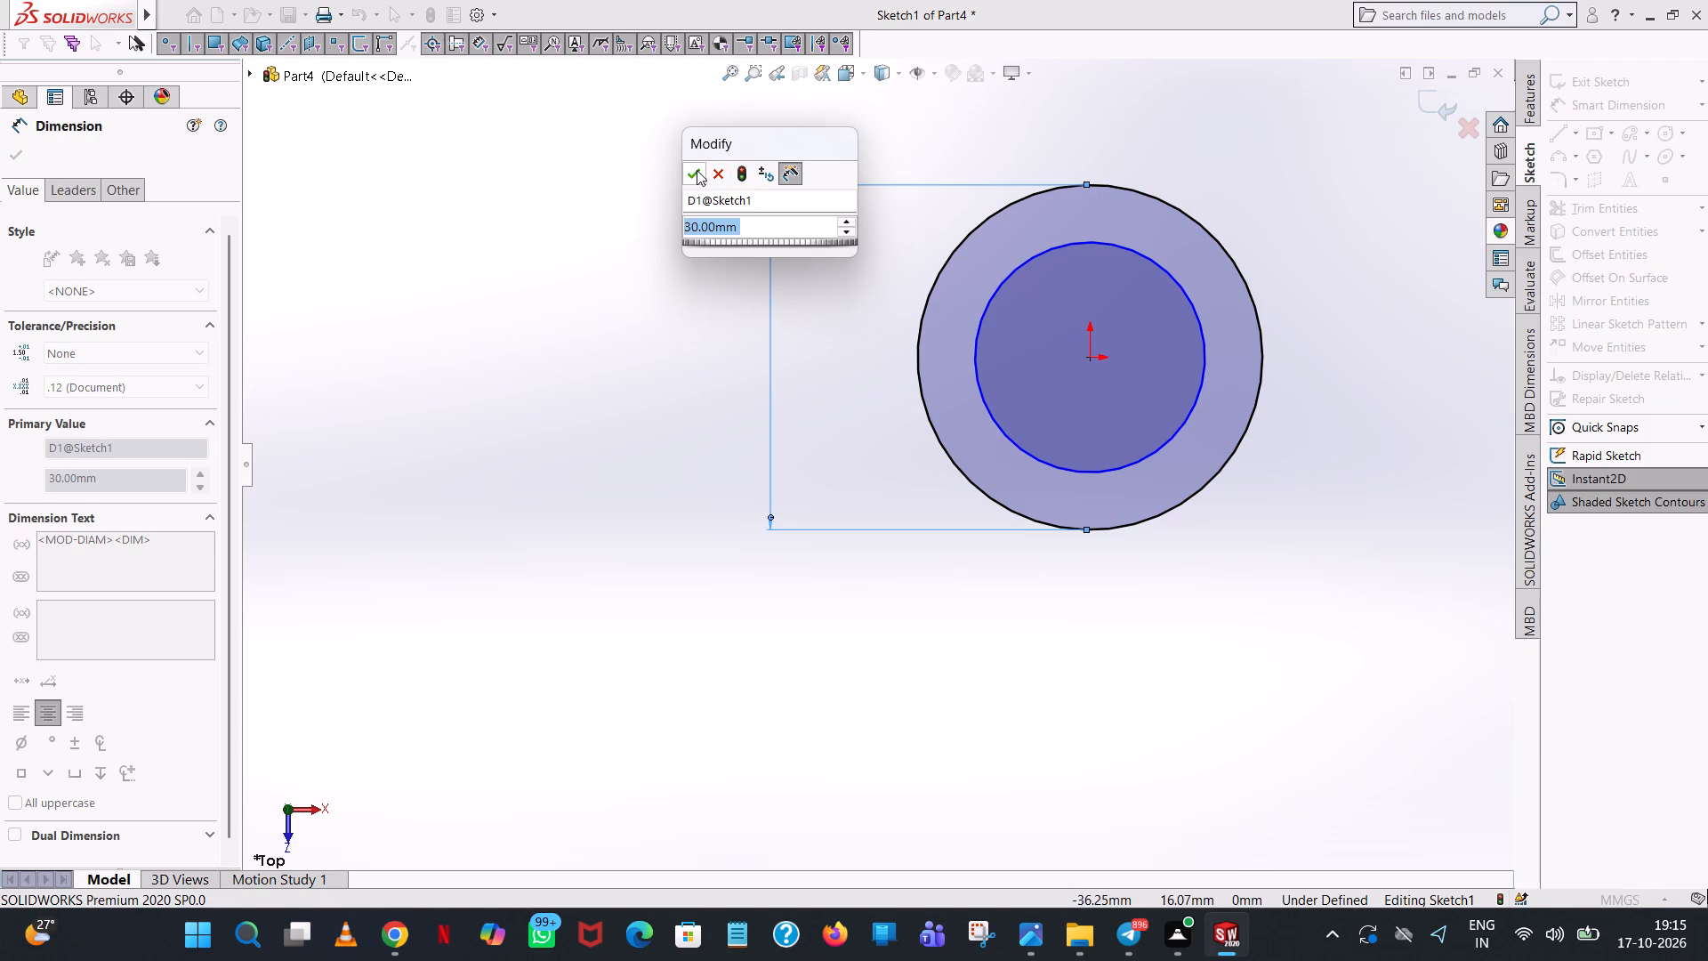
click(1099, 51)
click(1083, 243)
click(627, 368)
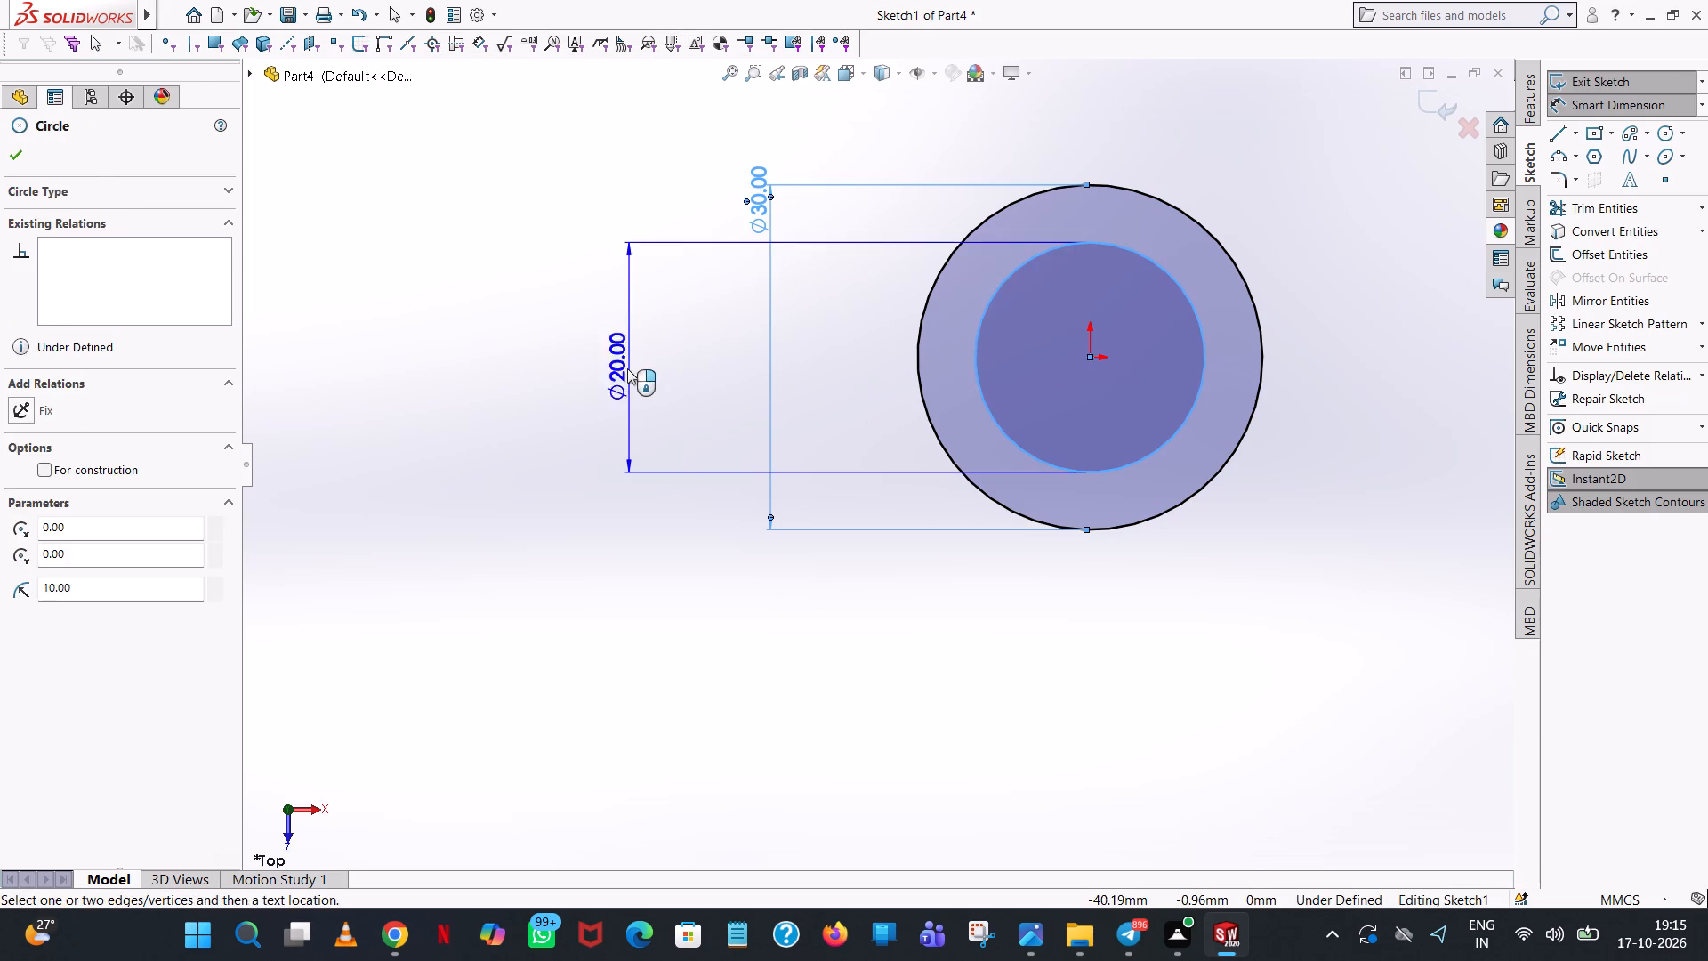
click(546, 335)
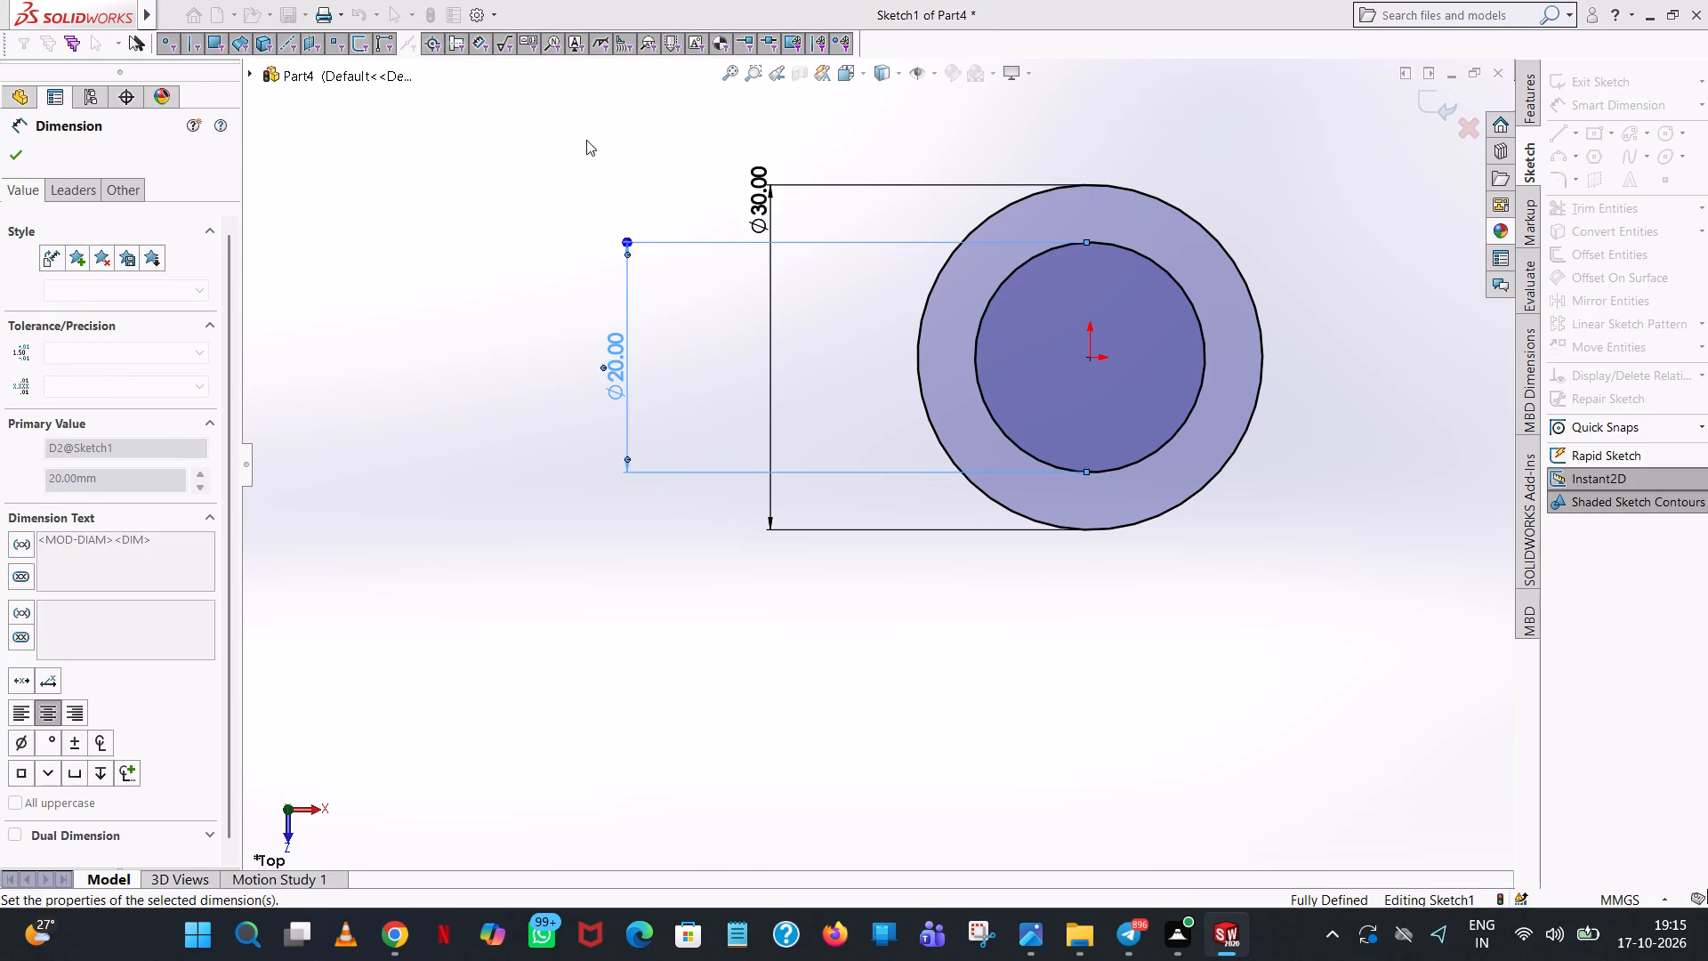
click(586, 140)
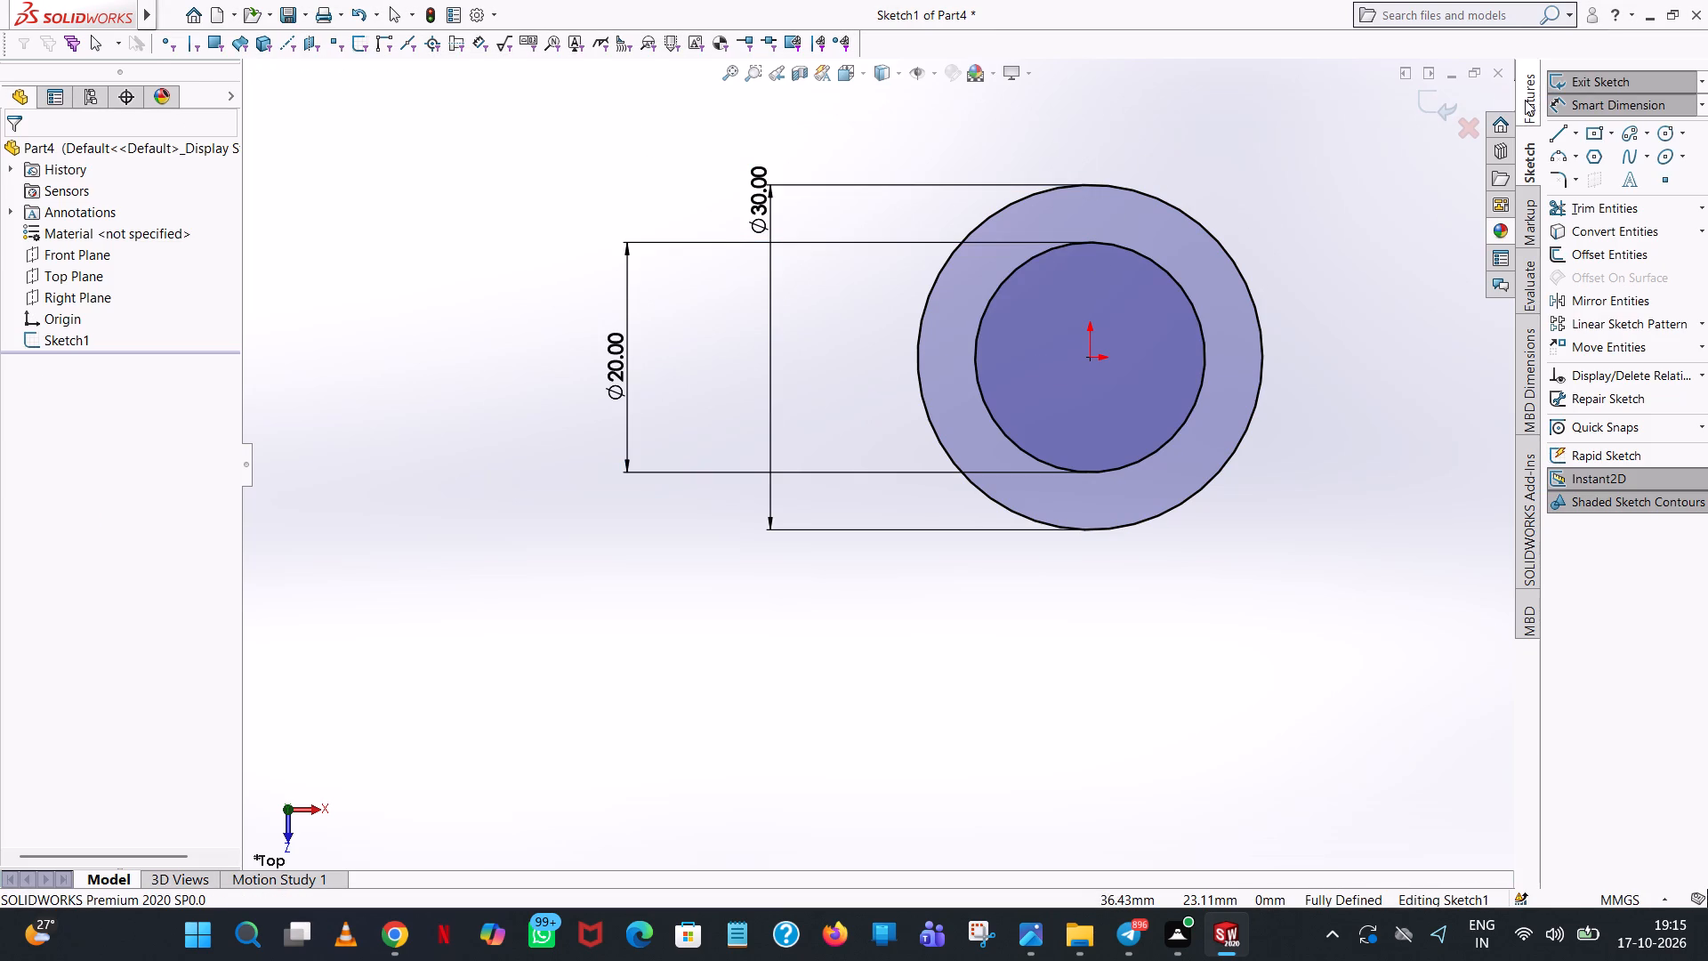
Extrude the ring profile between the two concentric circles as a blind boss from the sketch plane.
click(1525, 100)
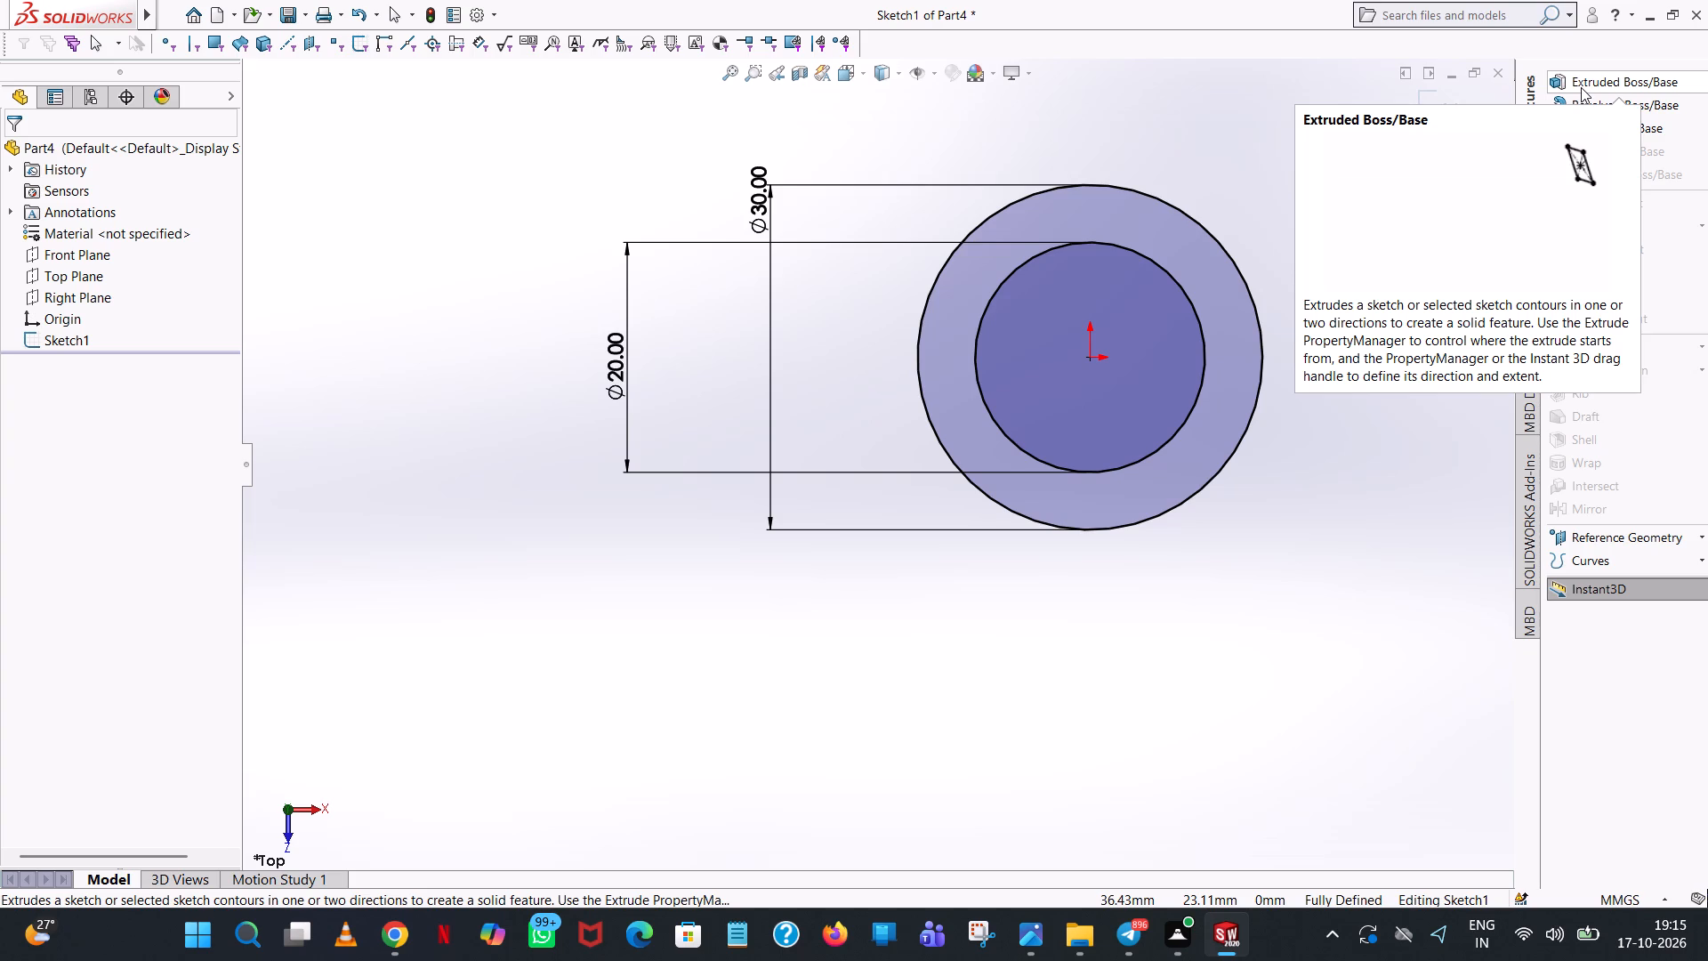
click(1581, 87)
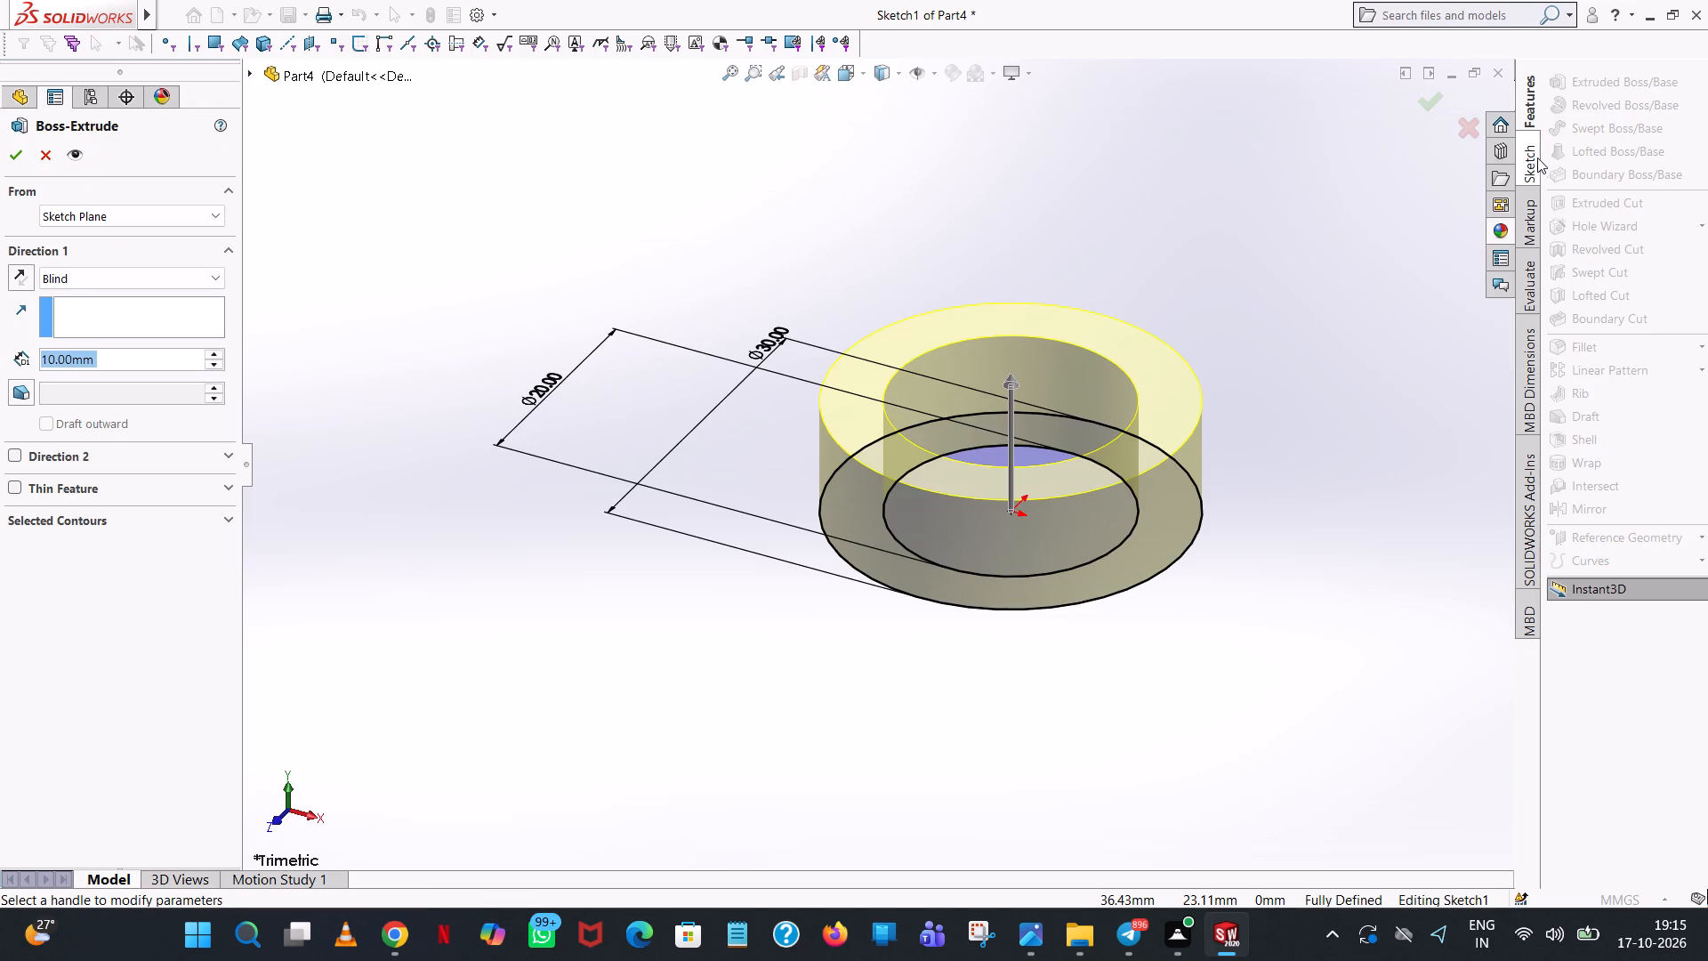
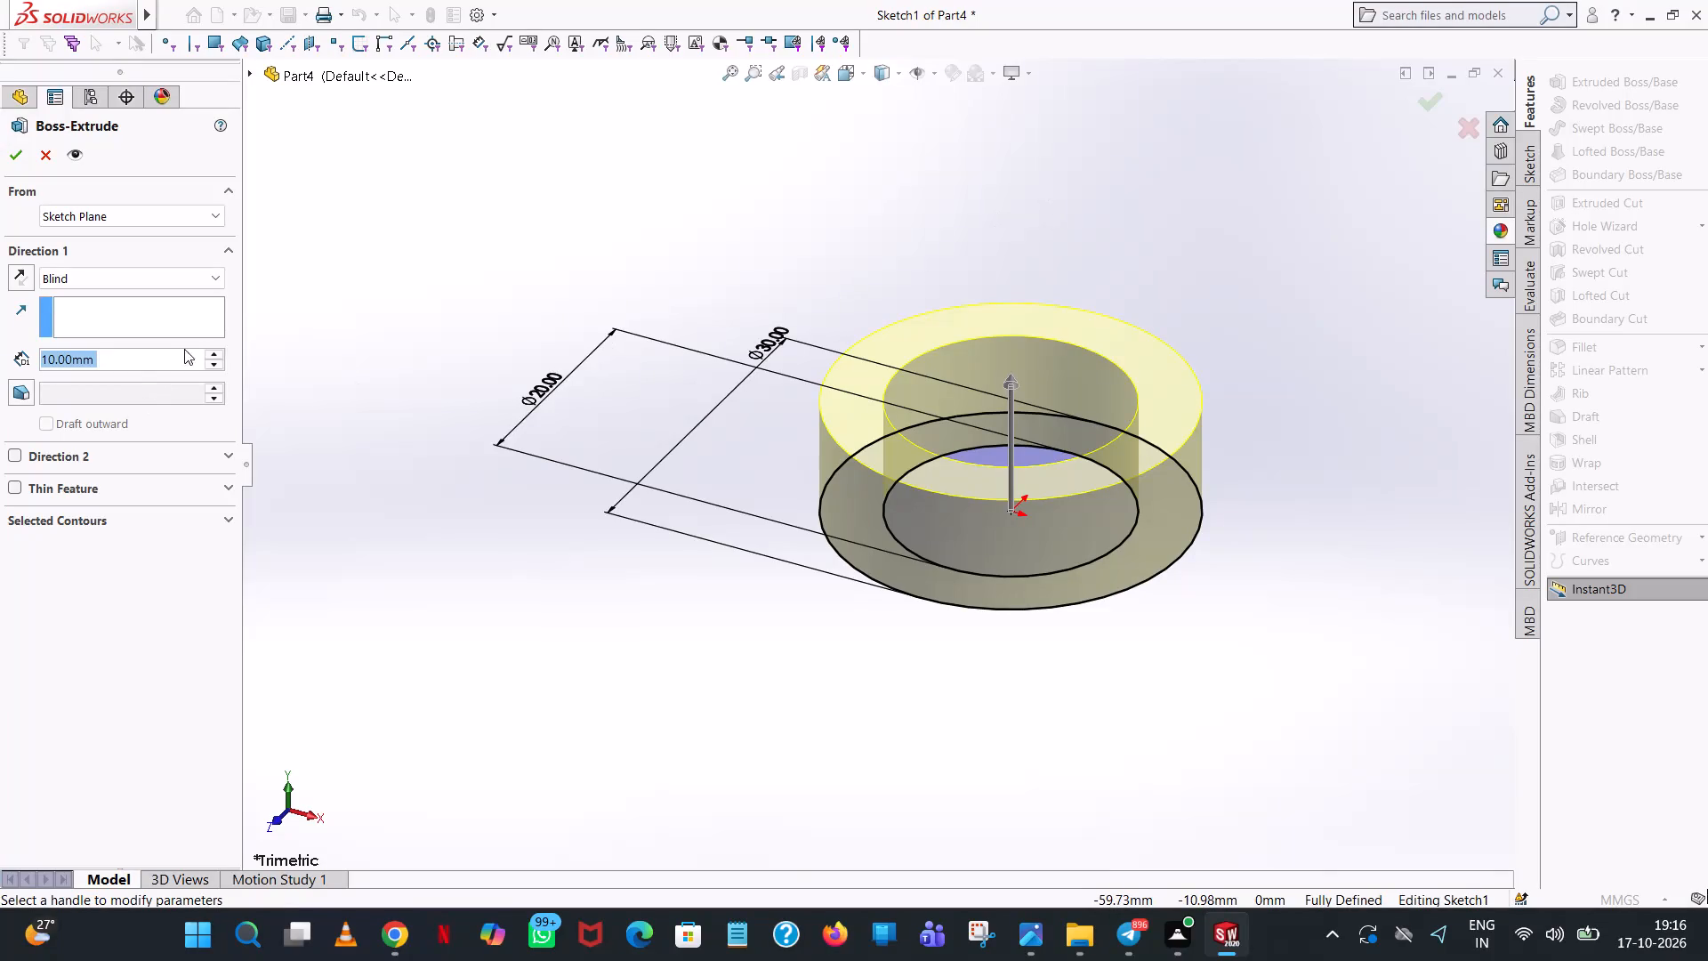
Set the ring's blind extrusion depth to 20 mm and complete the boss.
click(213, 348)
click(213, 348)
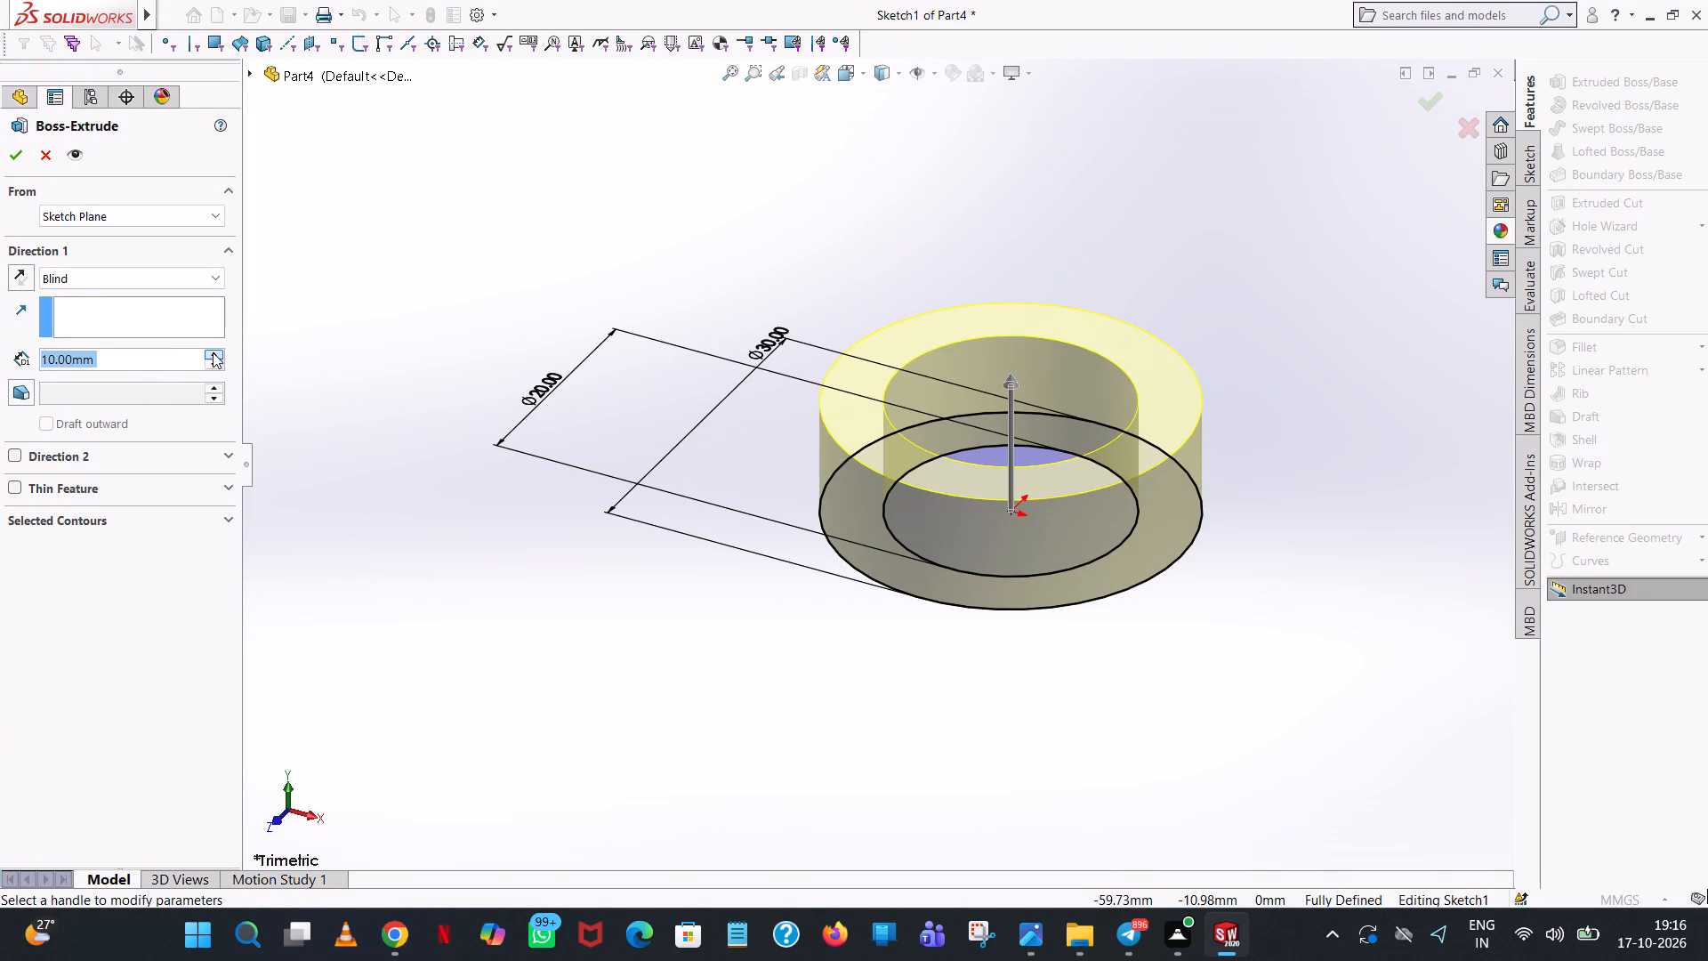
click(213, 352)
middle_drag(924, 643, 980, 489)
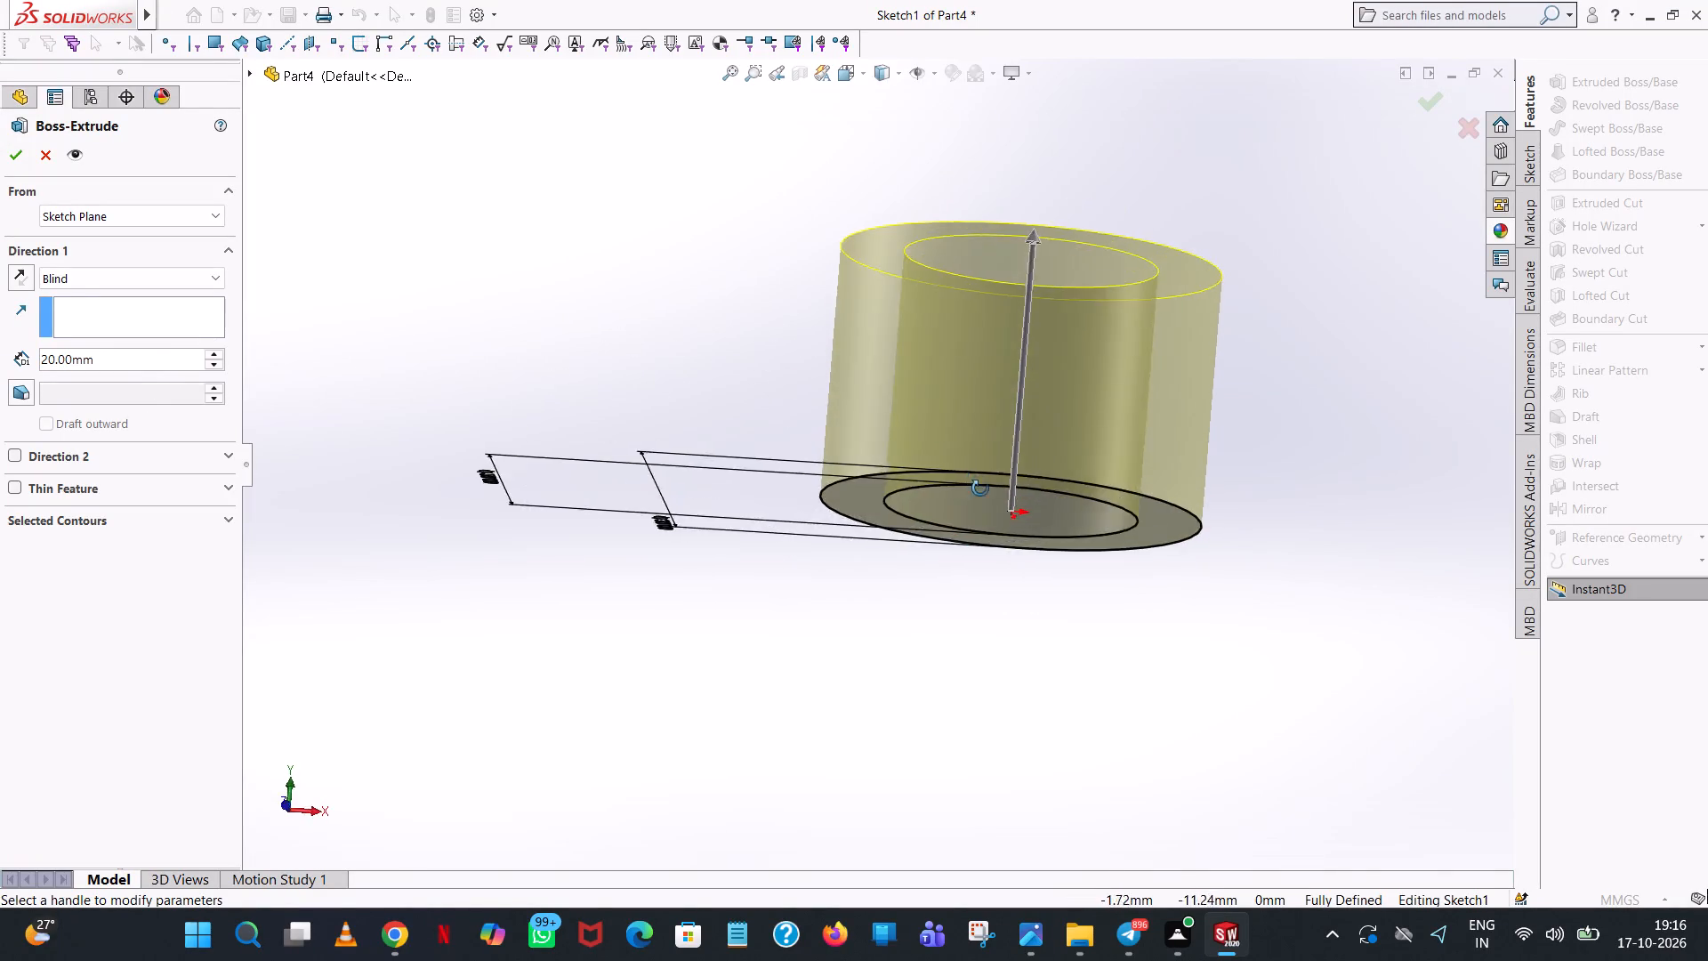
middle_drag(980, 489, 1019, 614)
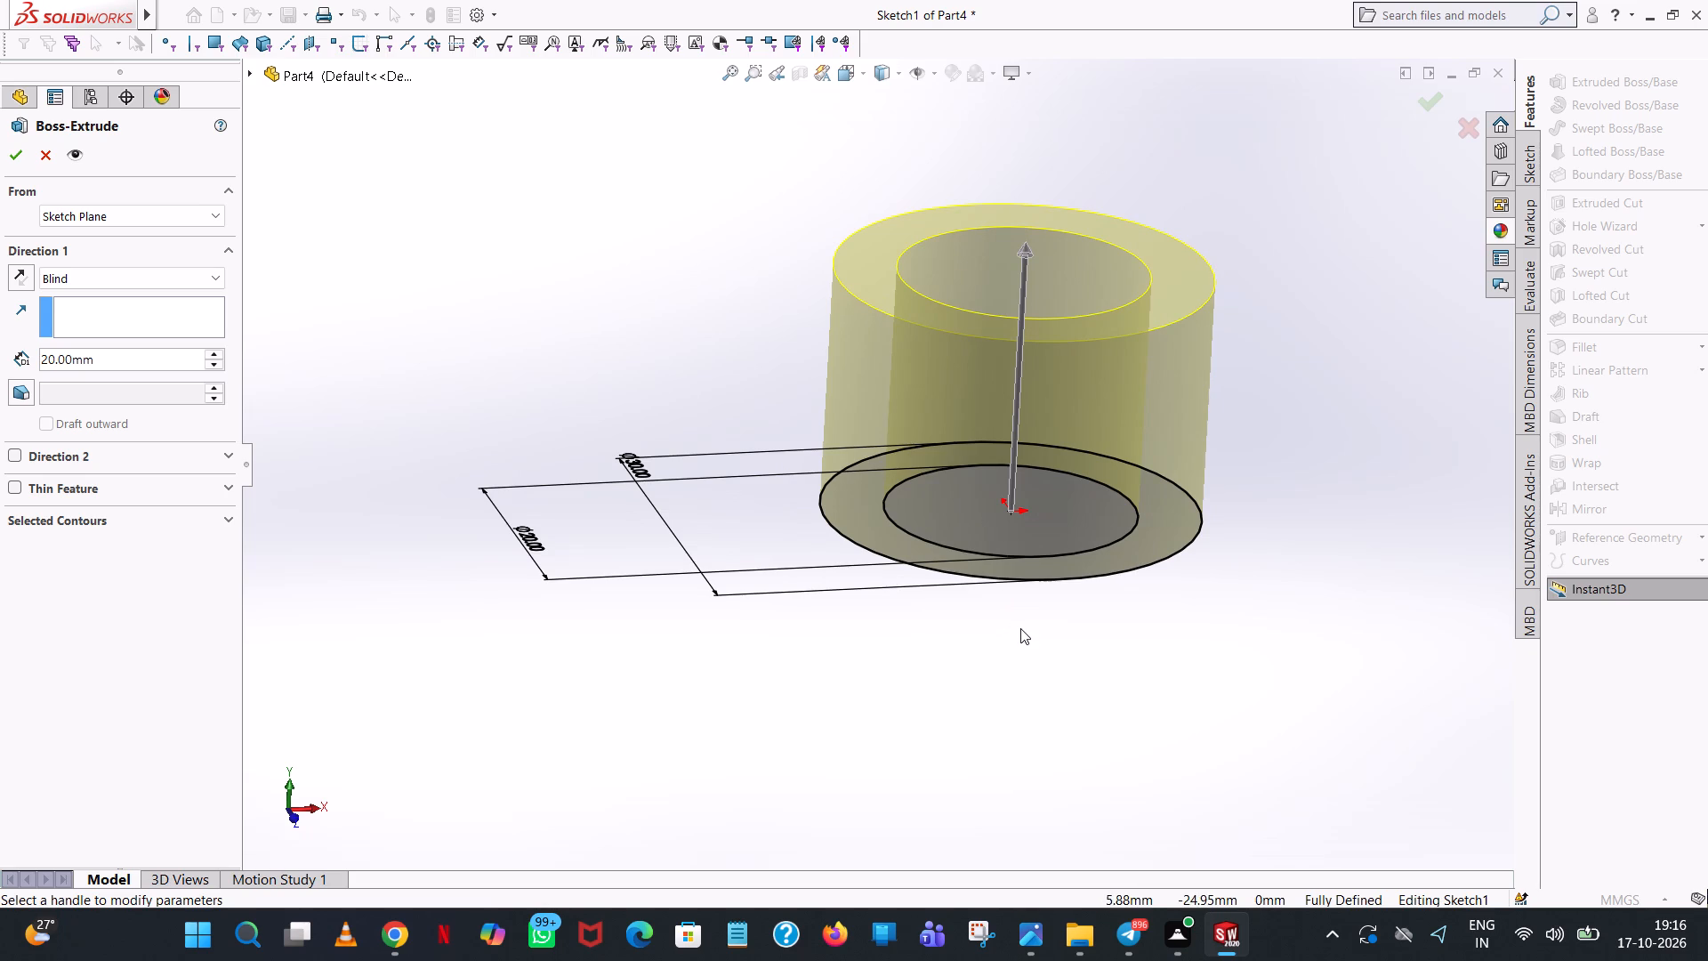
click(8, 160)
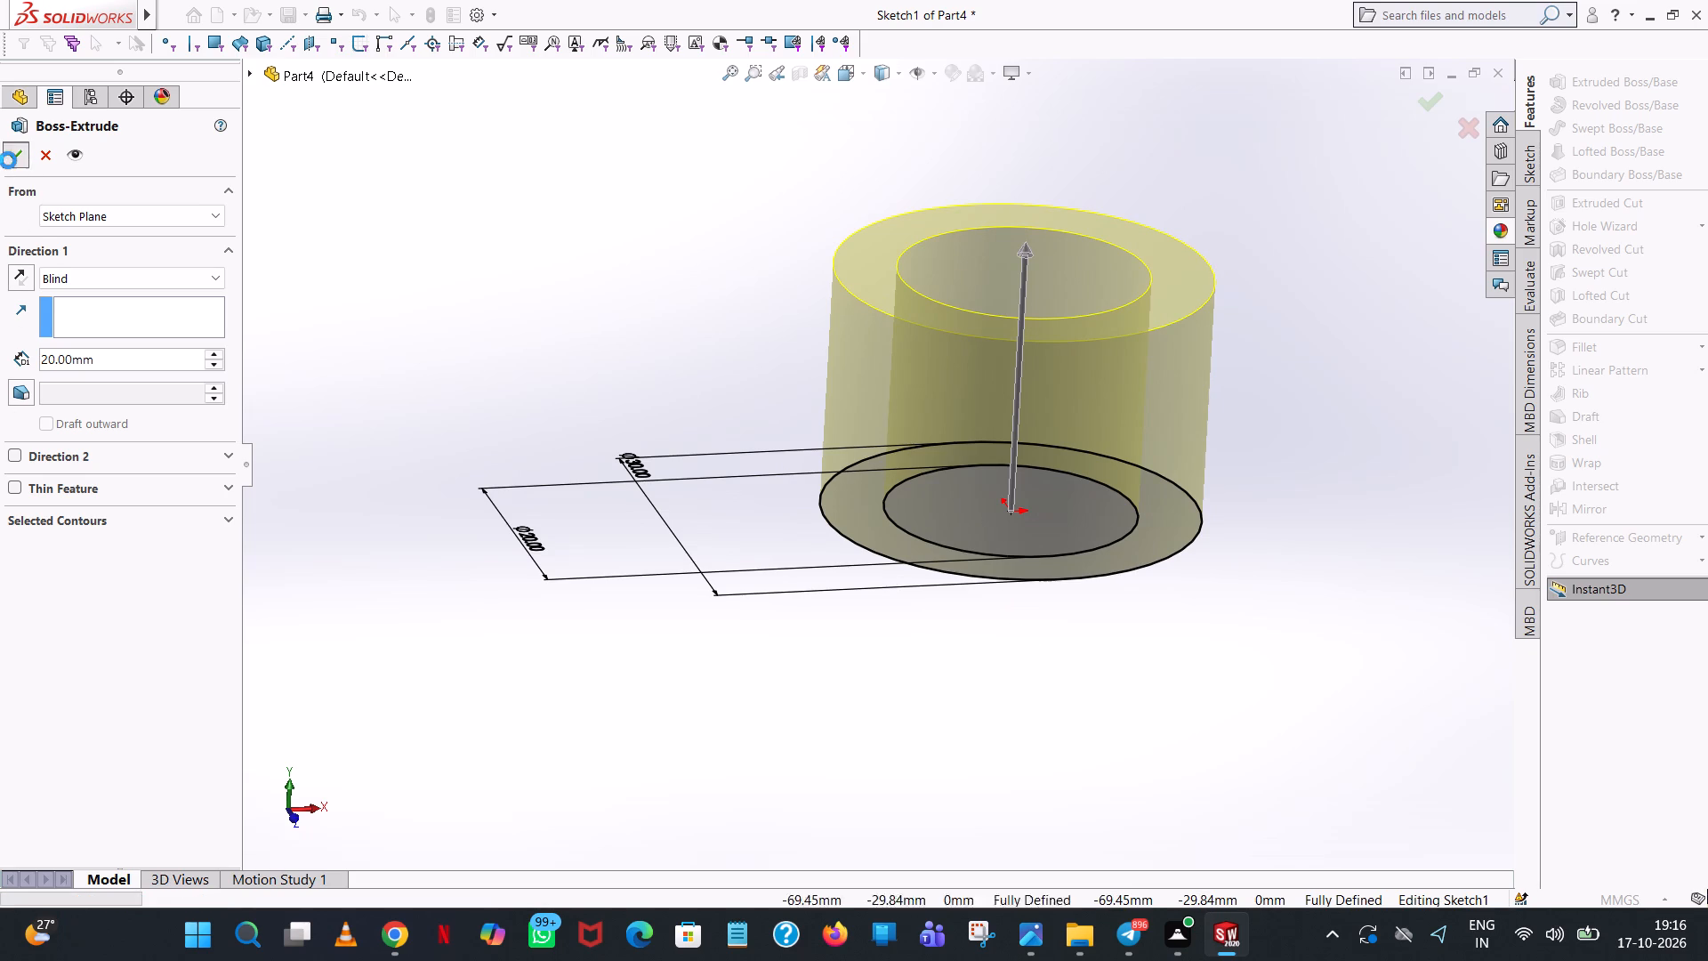
click(1297, 197)
Chamfer the outer circular edge of the ring's top face at 1 mm and 45 degrees.
middle_drag(1278, 223, 1378, 190)
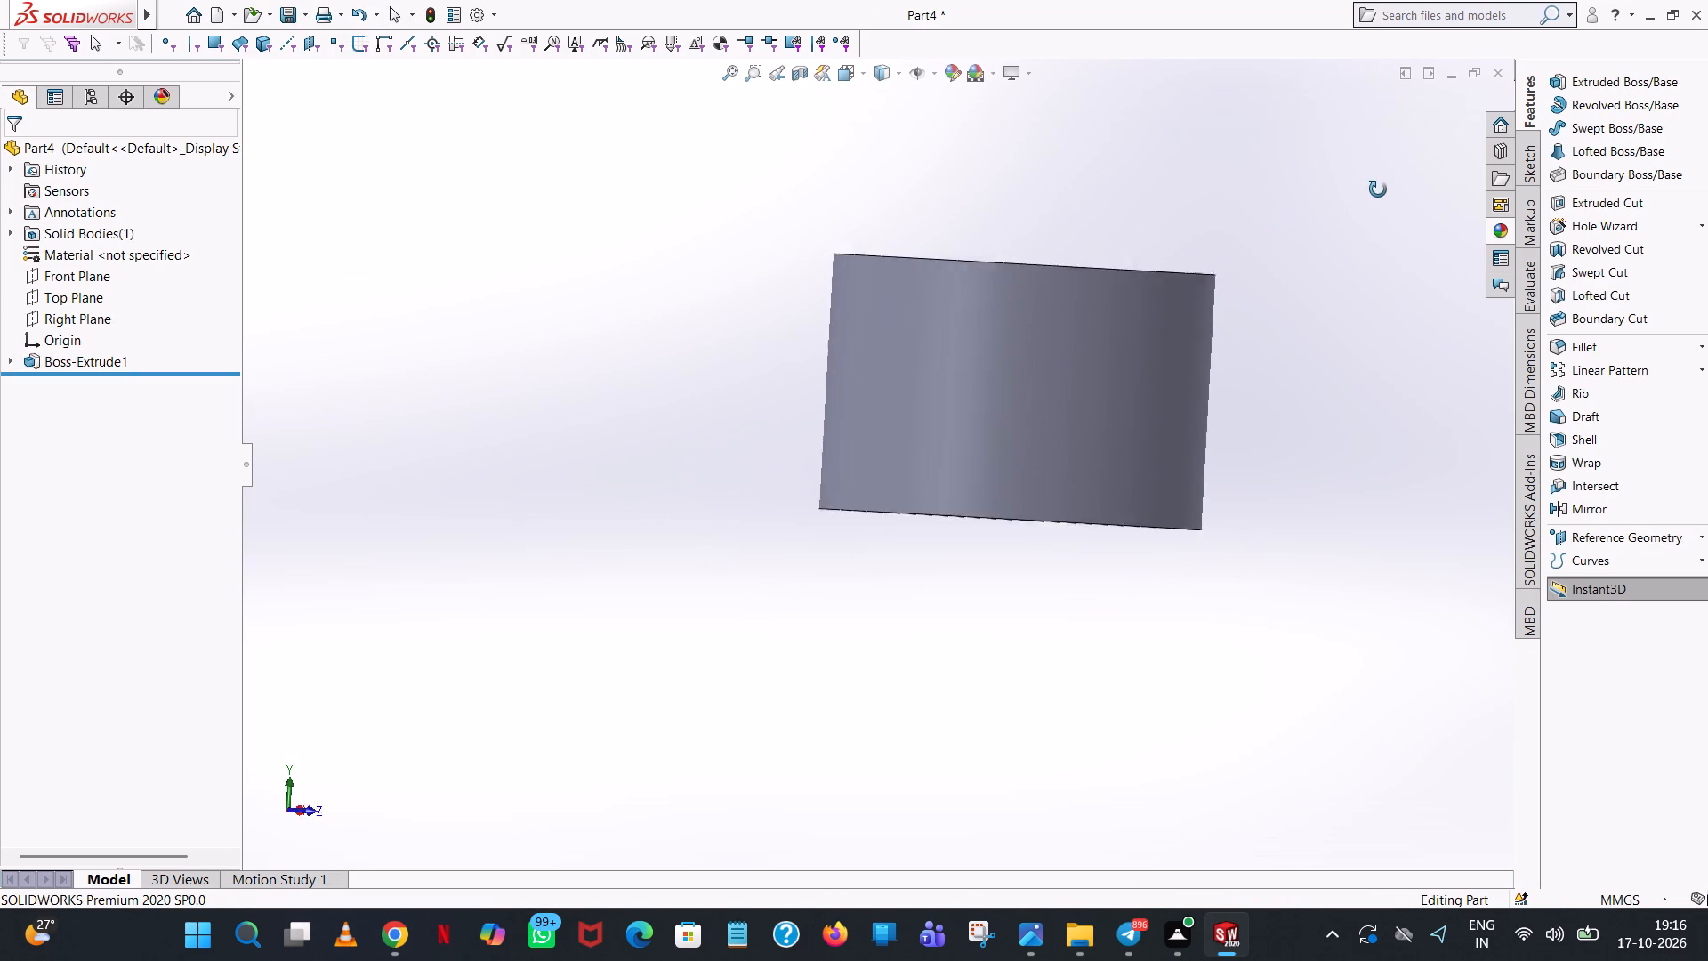
middle_drag(1378, 190, 1433, 222)
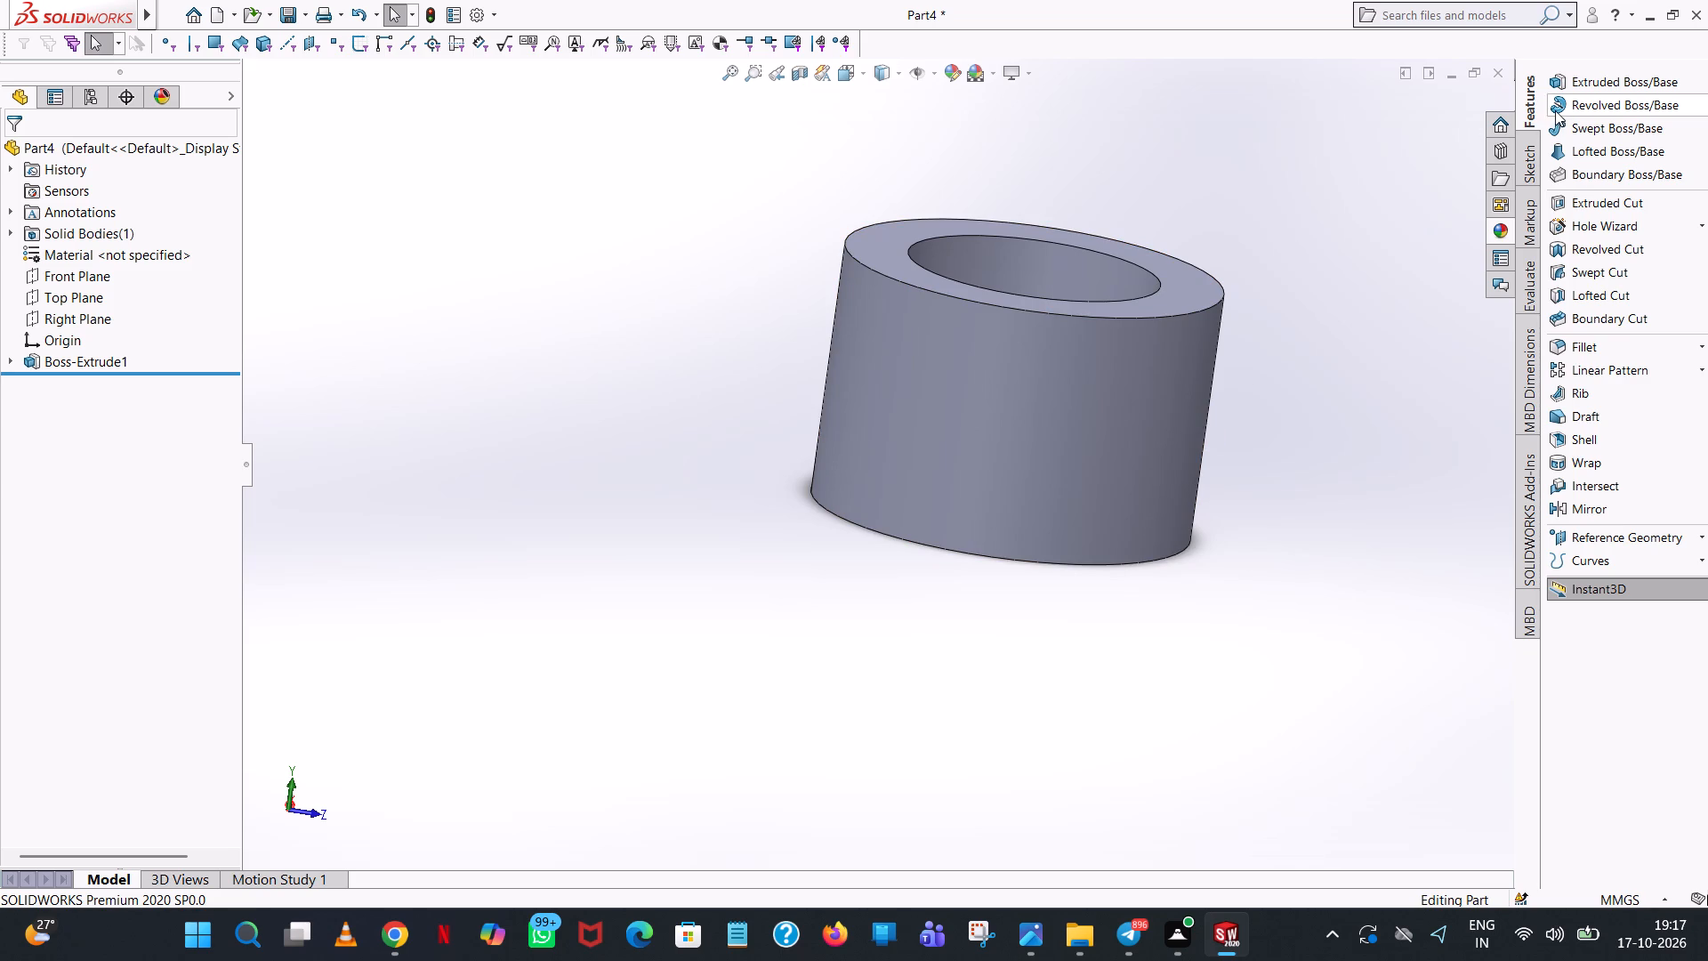
click(1707, 355)
click(1653, 374)
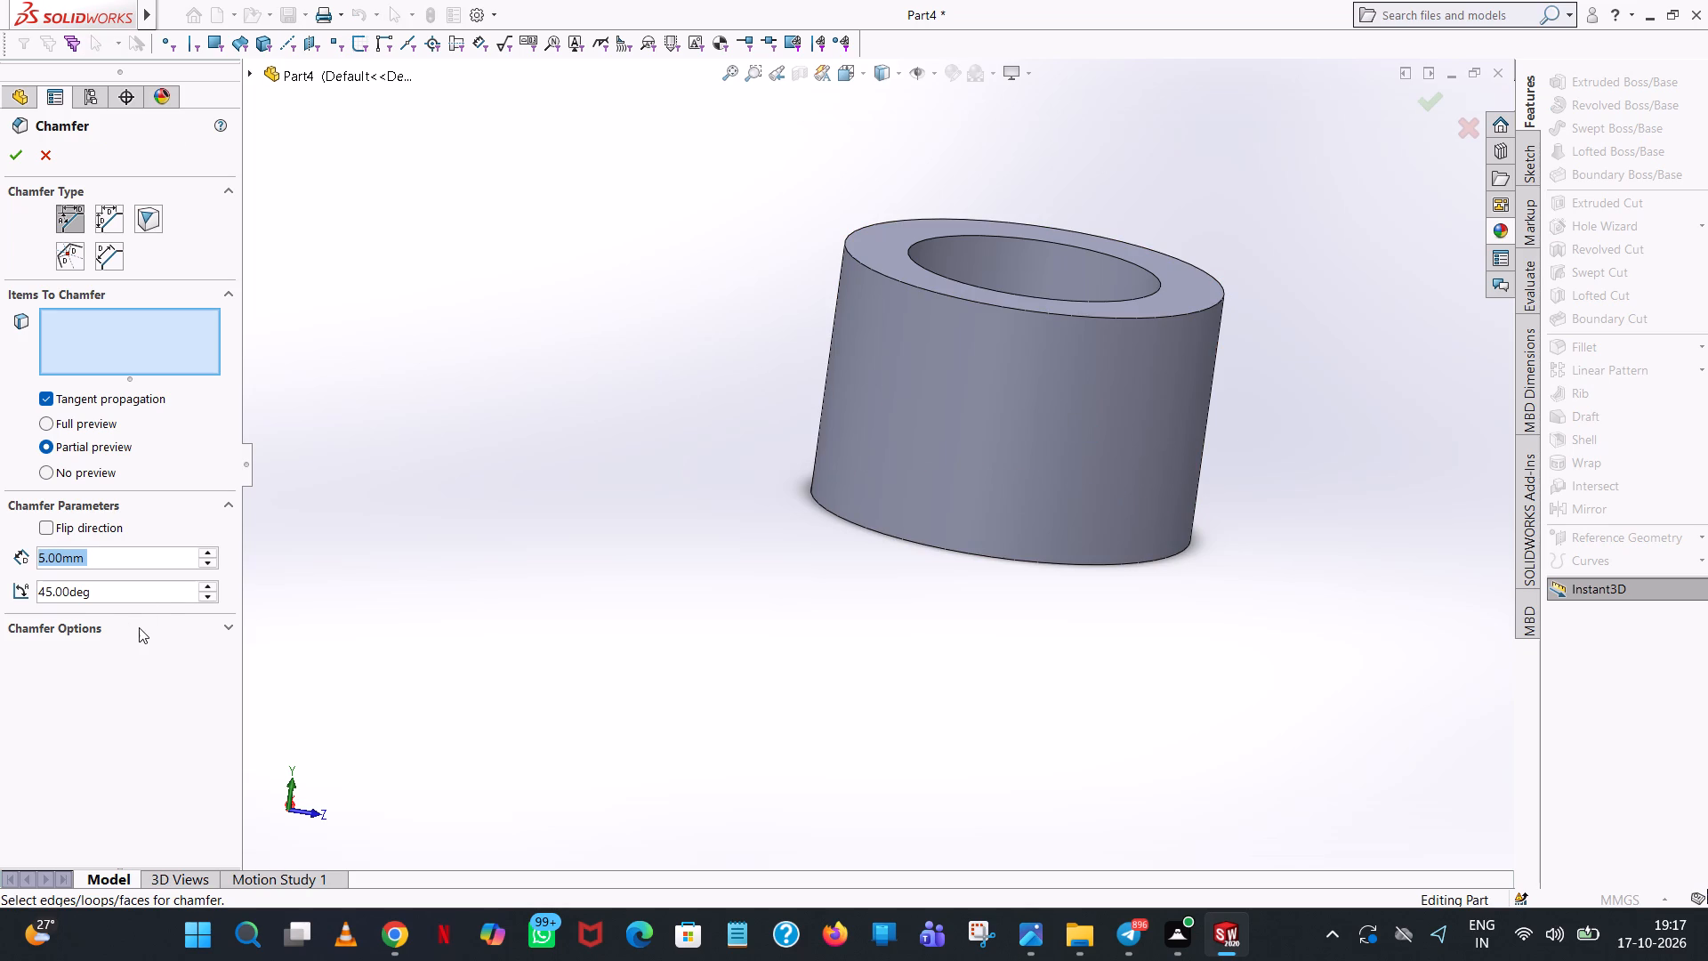
key(1)
click(544, 271)
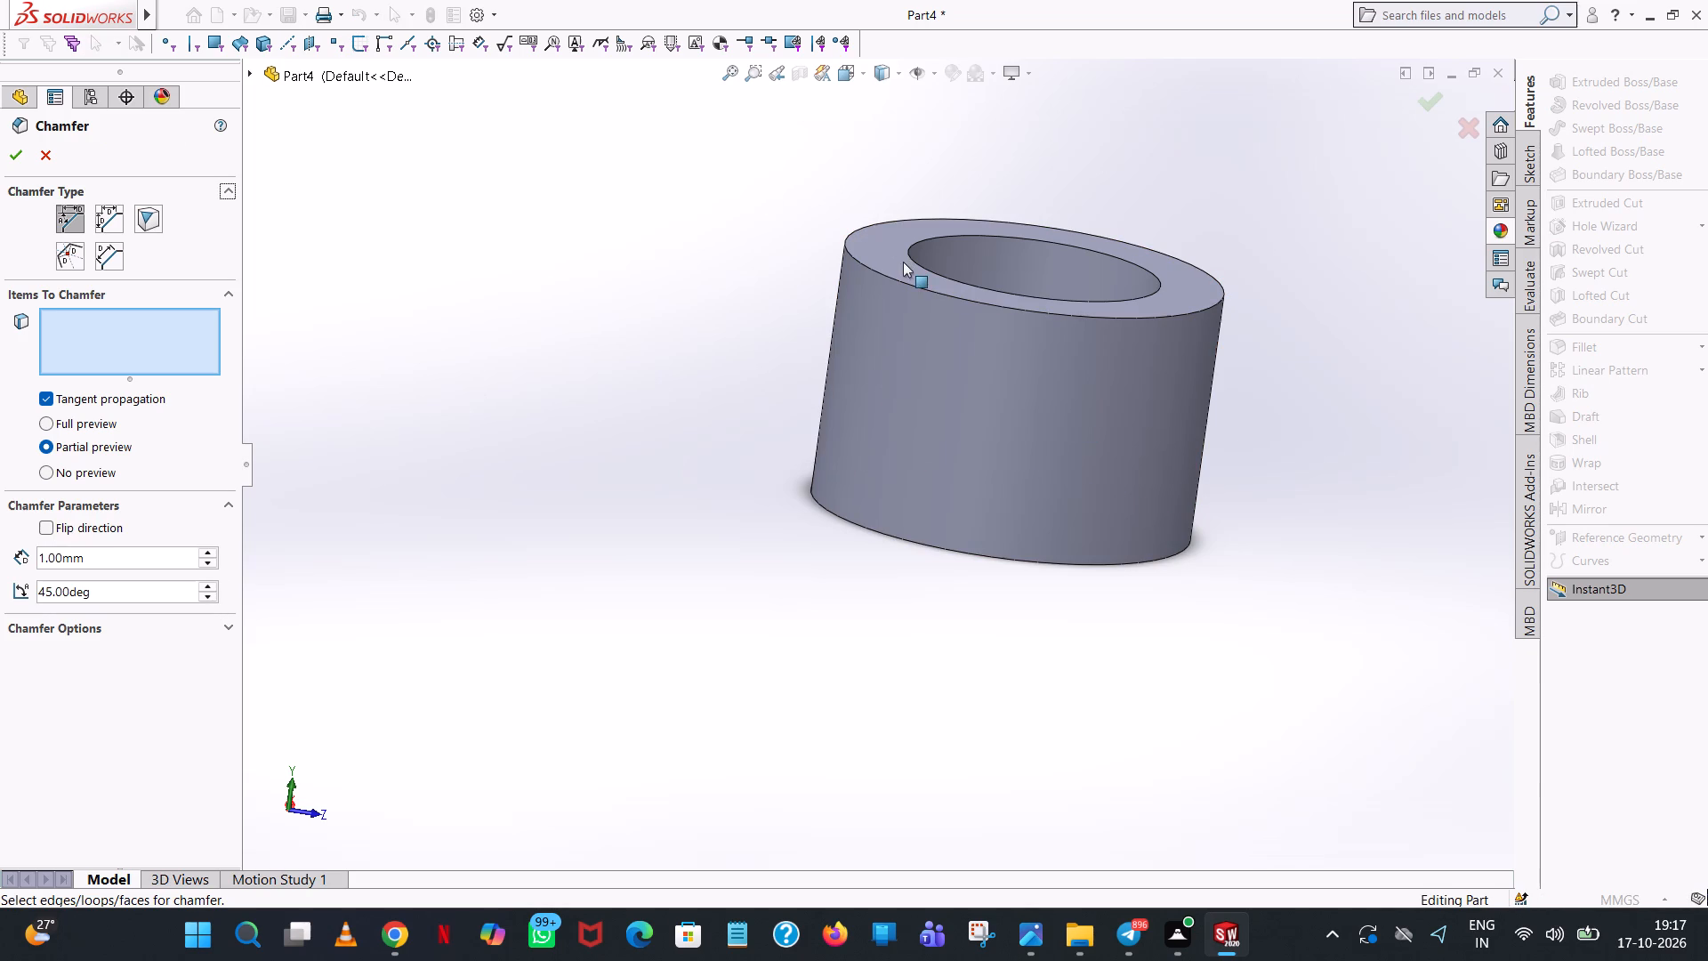
click(952, 299)
click(12, 152)
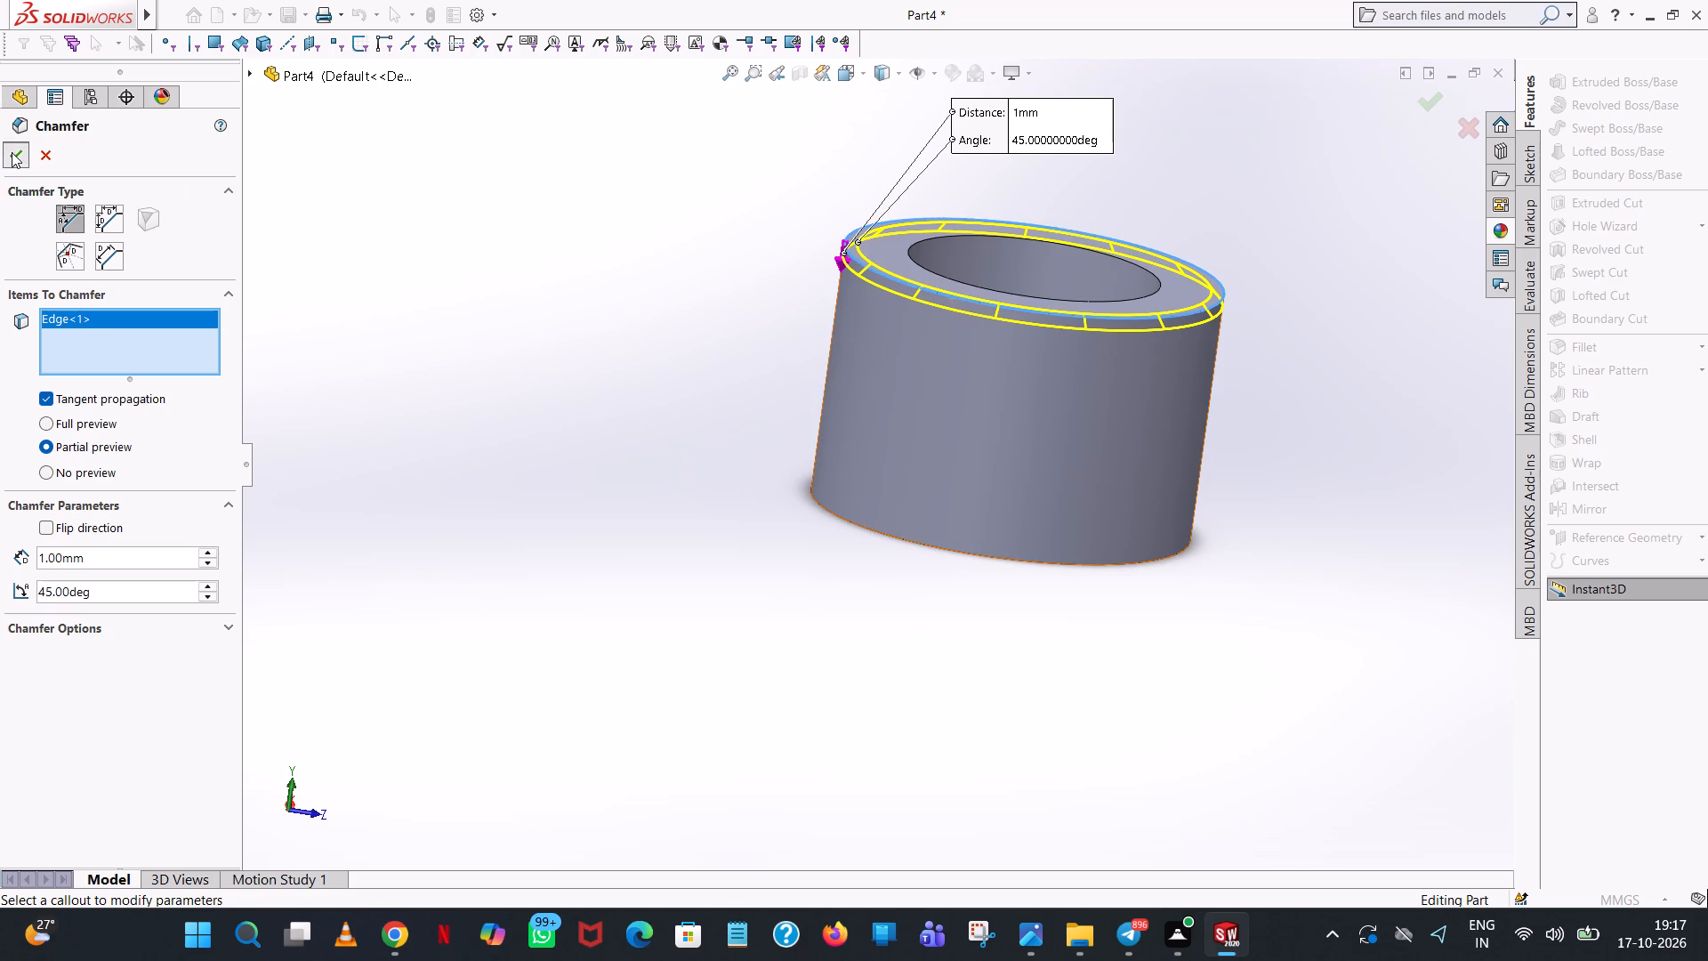
Apply a pale yellow colour (RGB 255, 255, 192) to the extruded ring and its chamfer.
middle_drag(1191, 242, 1300, 489)
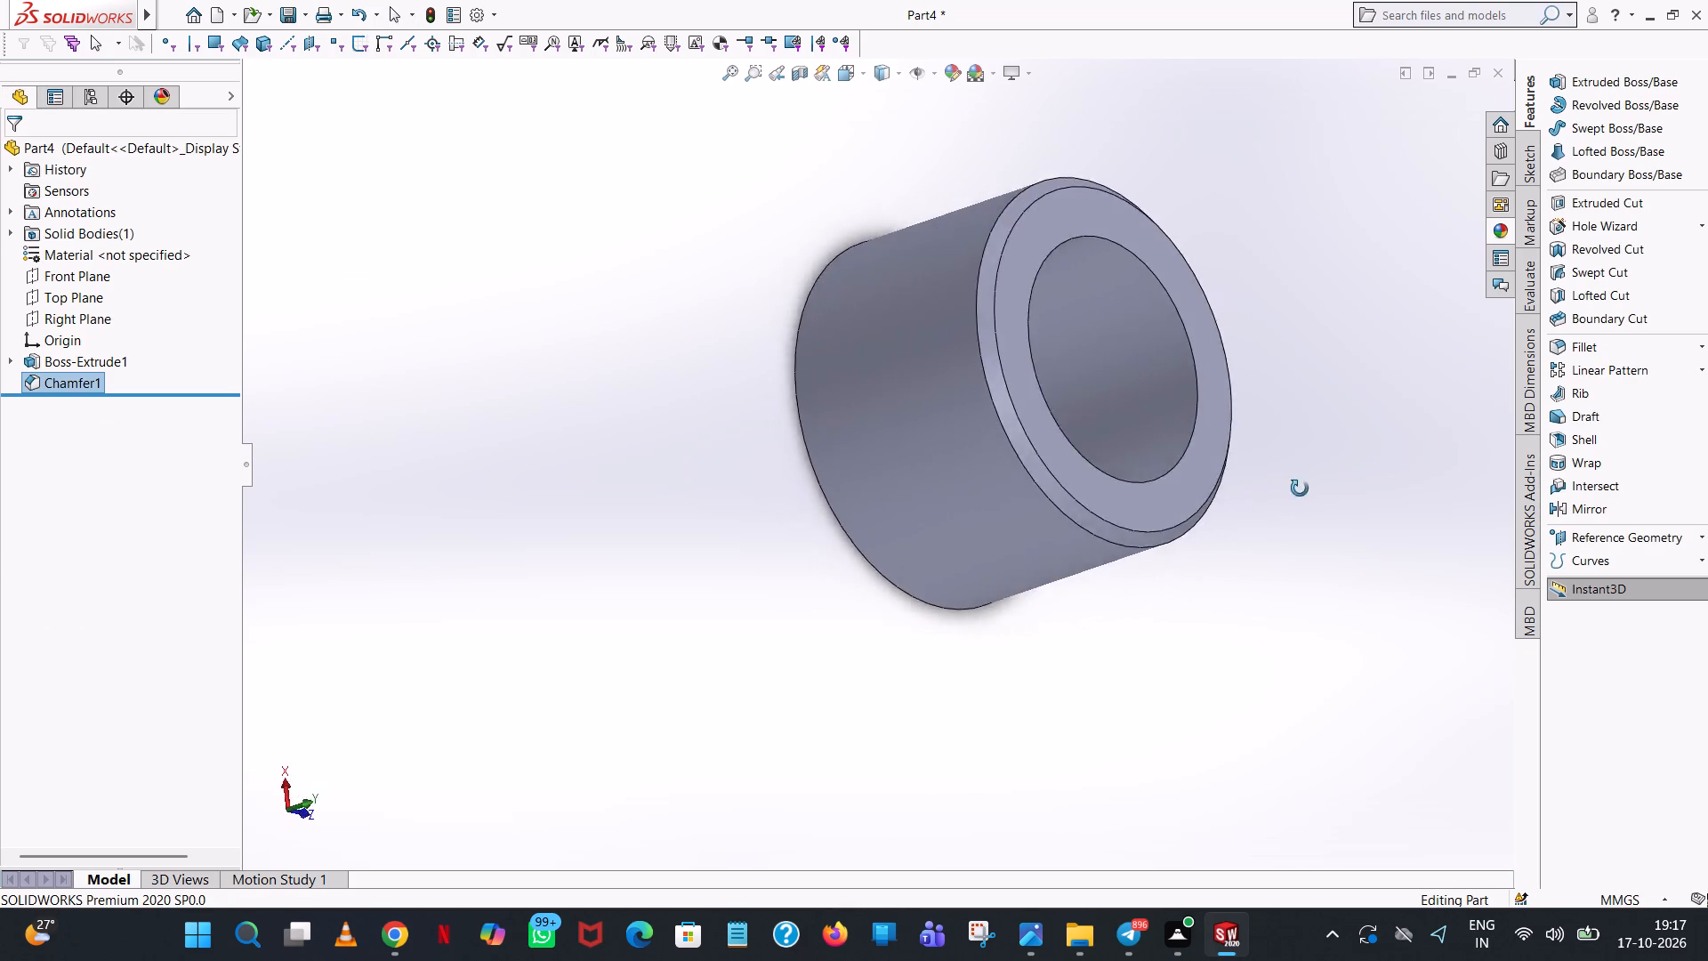
middle_drag(1300, 489, 1426, 488)
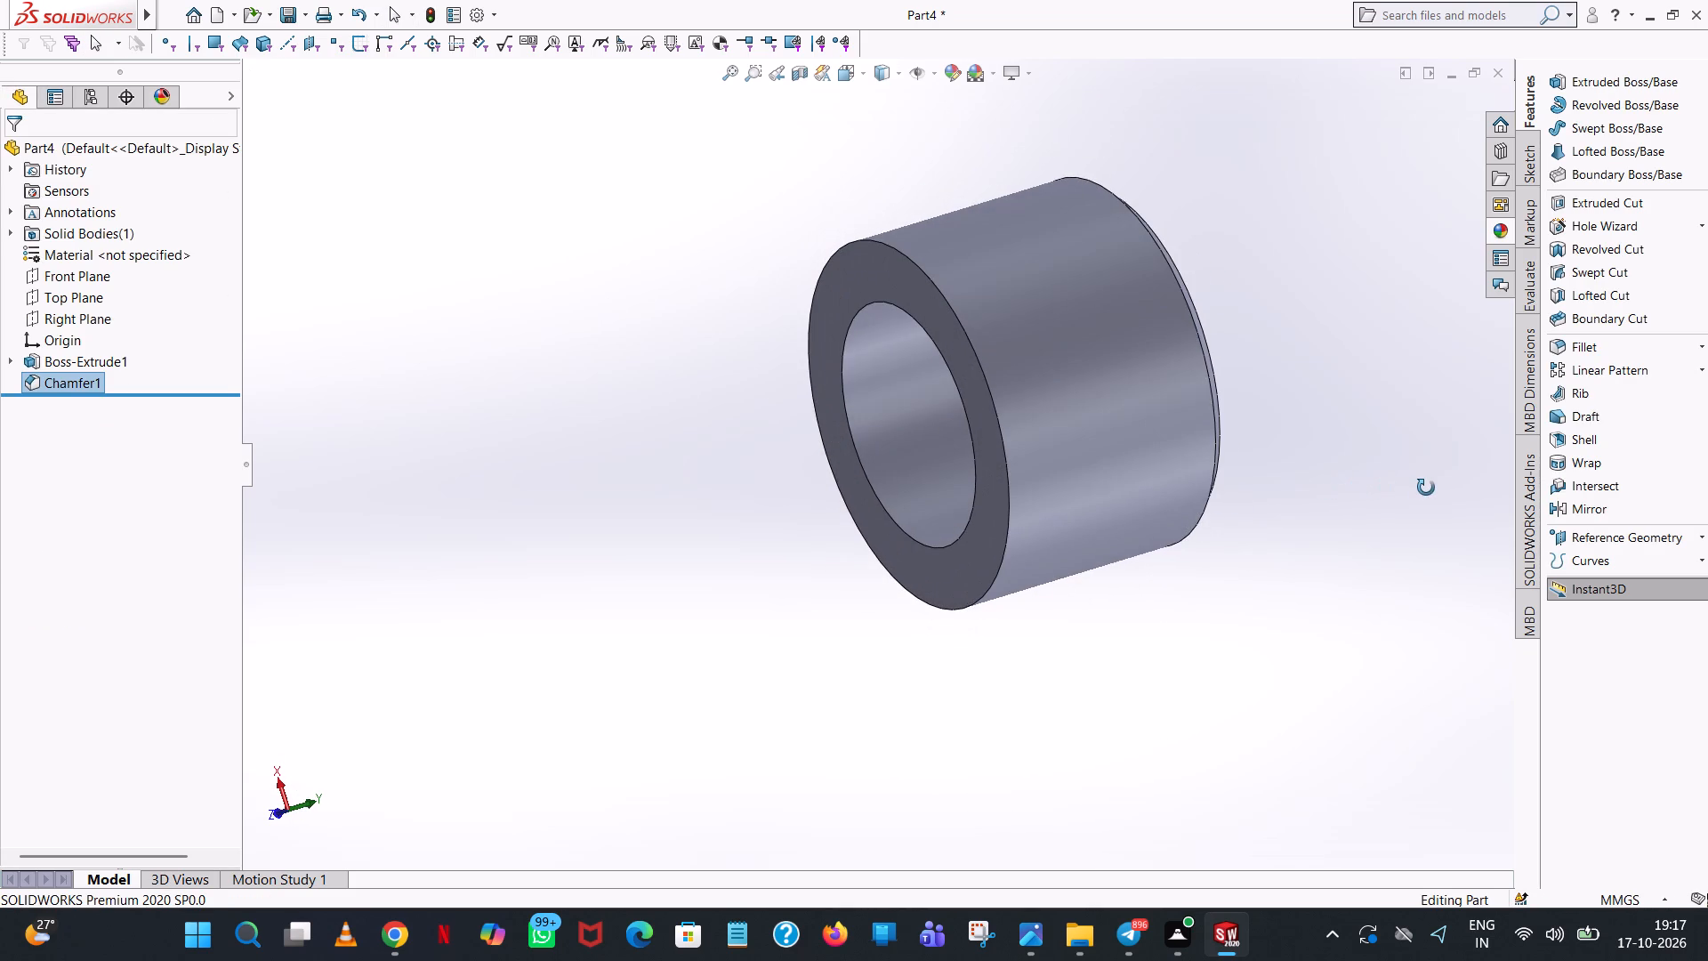
middle_drag(1426, 488, 1220, 613)
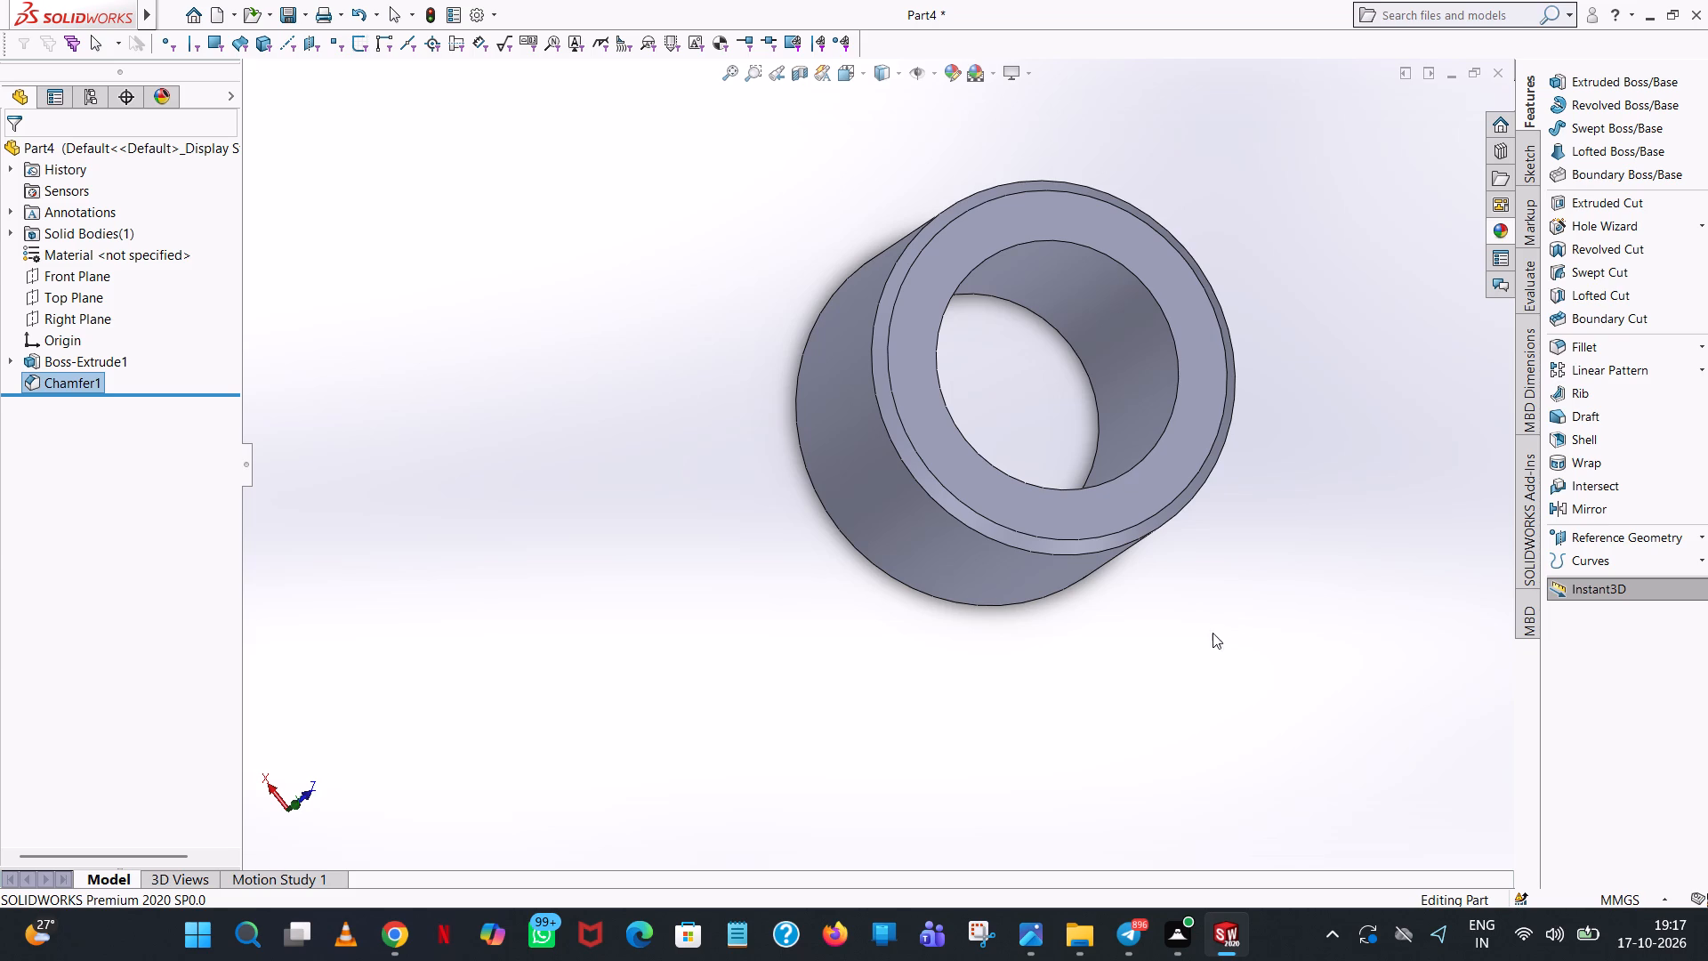
right_click(871, 454)
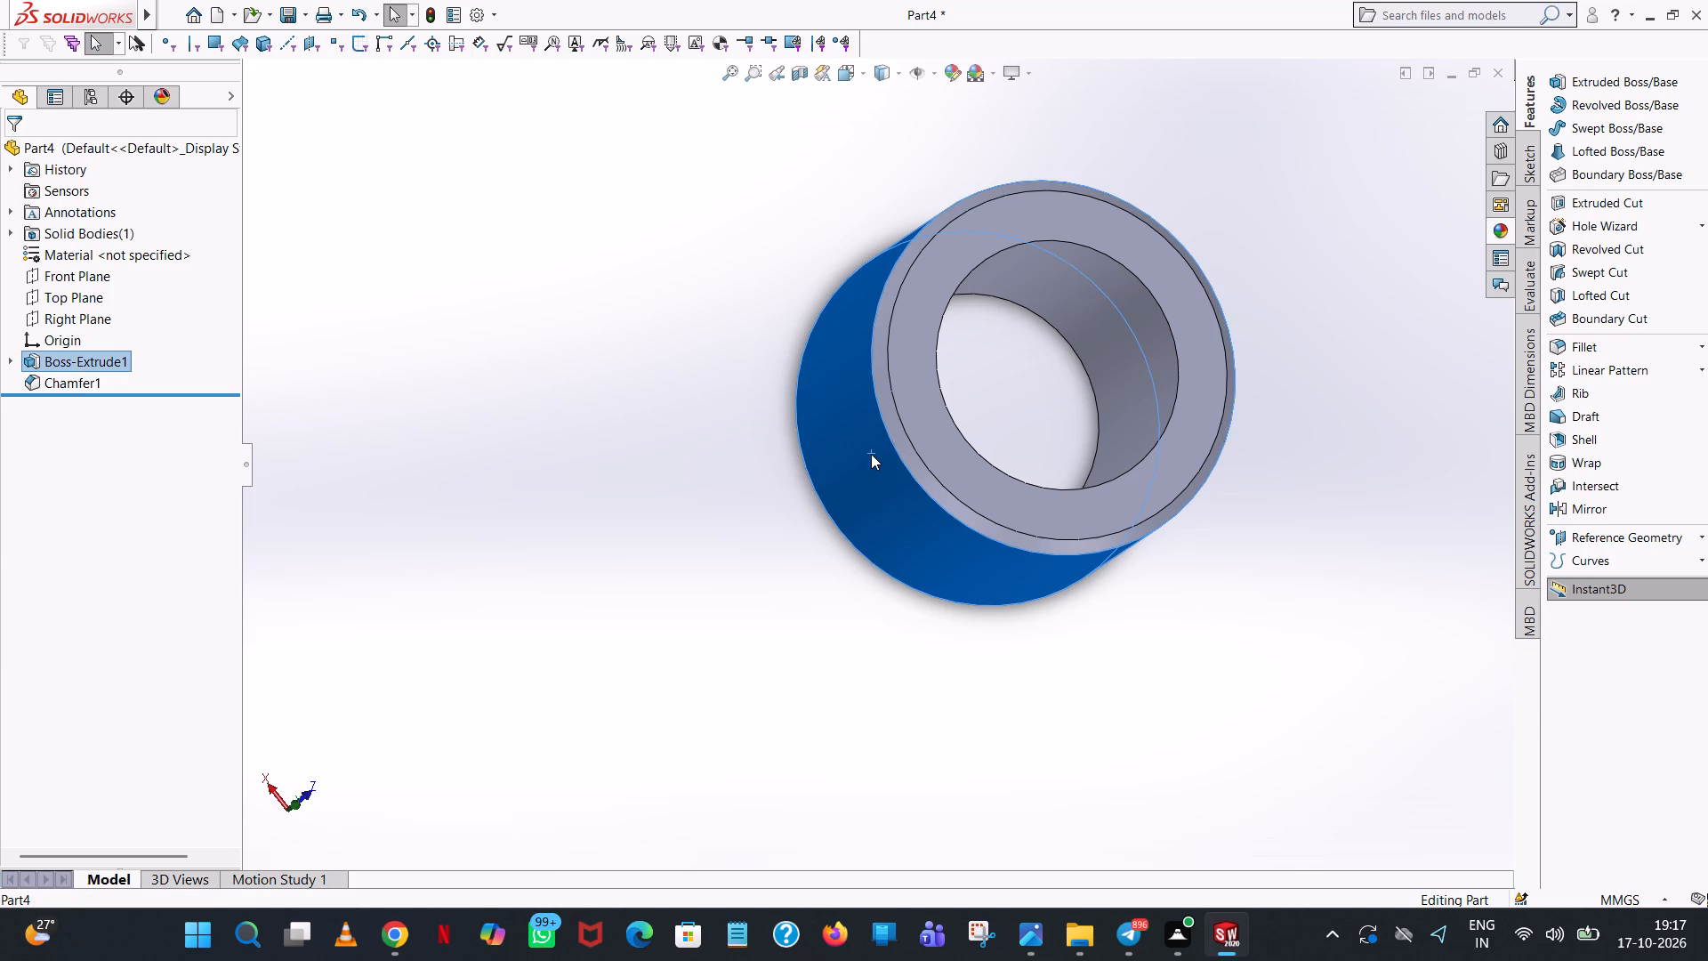
right_click(871, 454)
click(1019, 400)
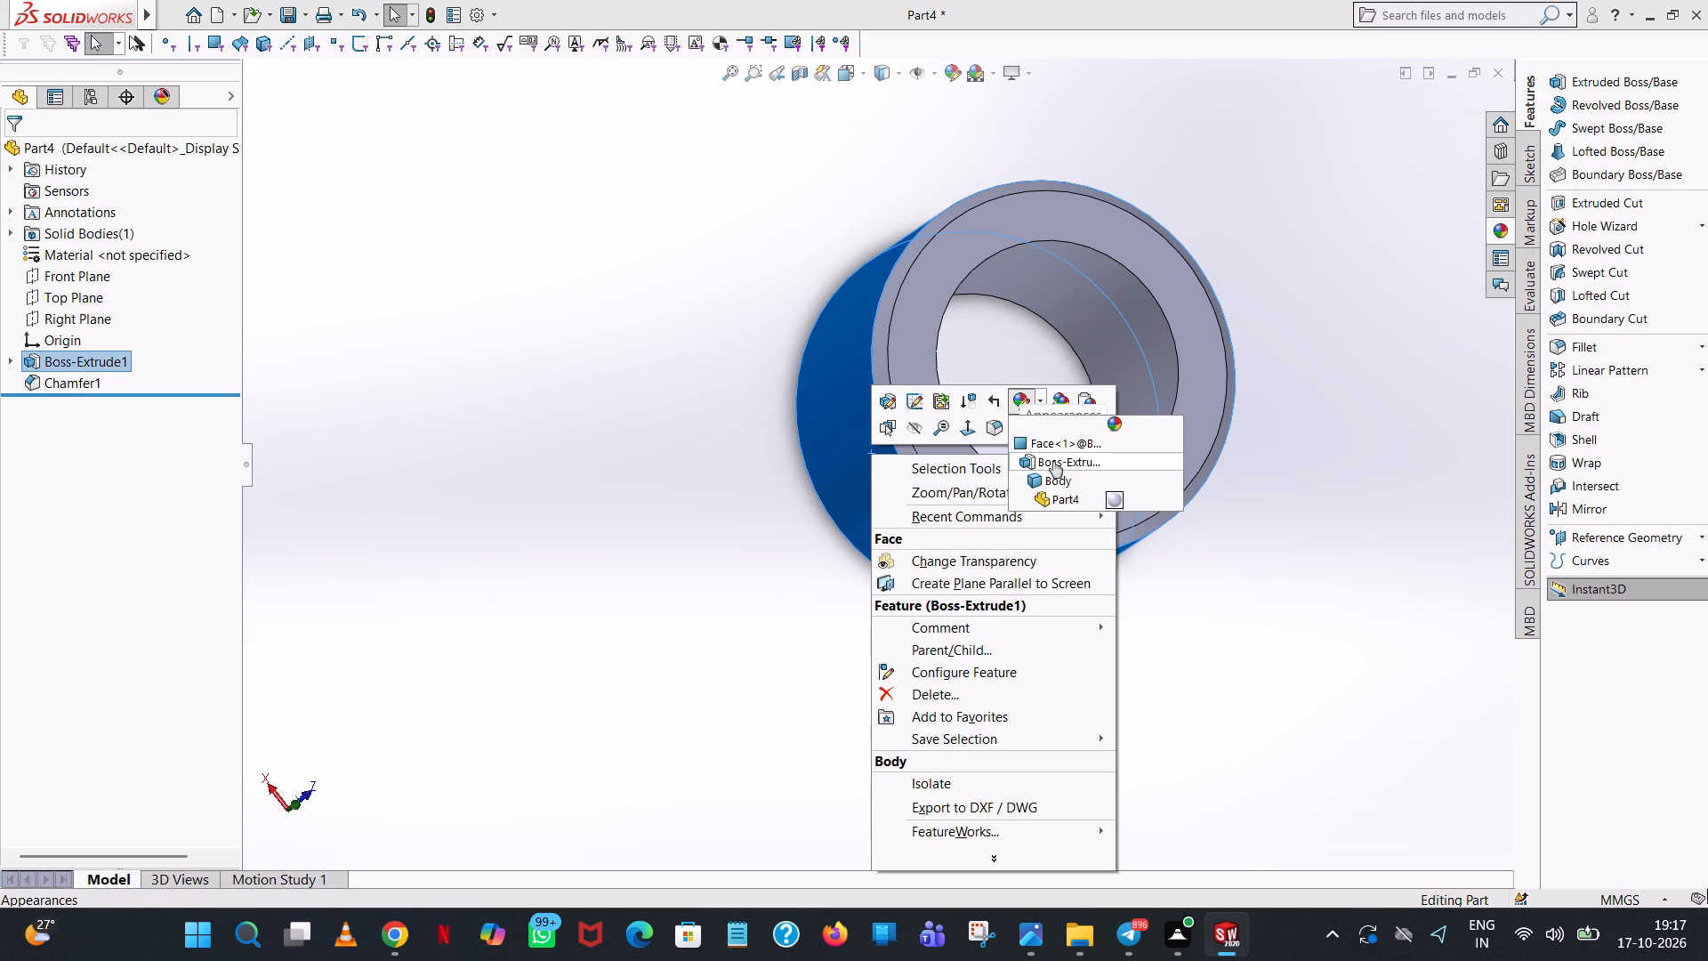
click(1053, 461)
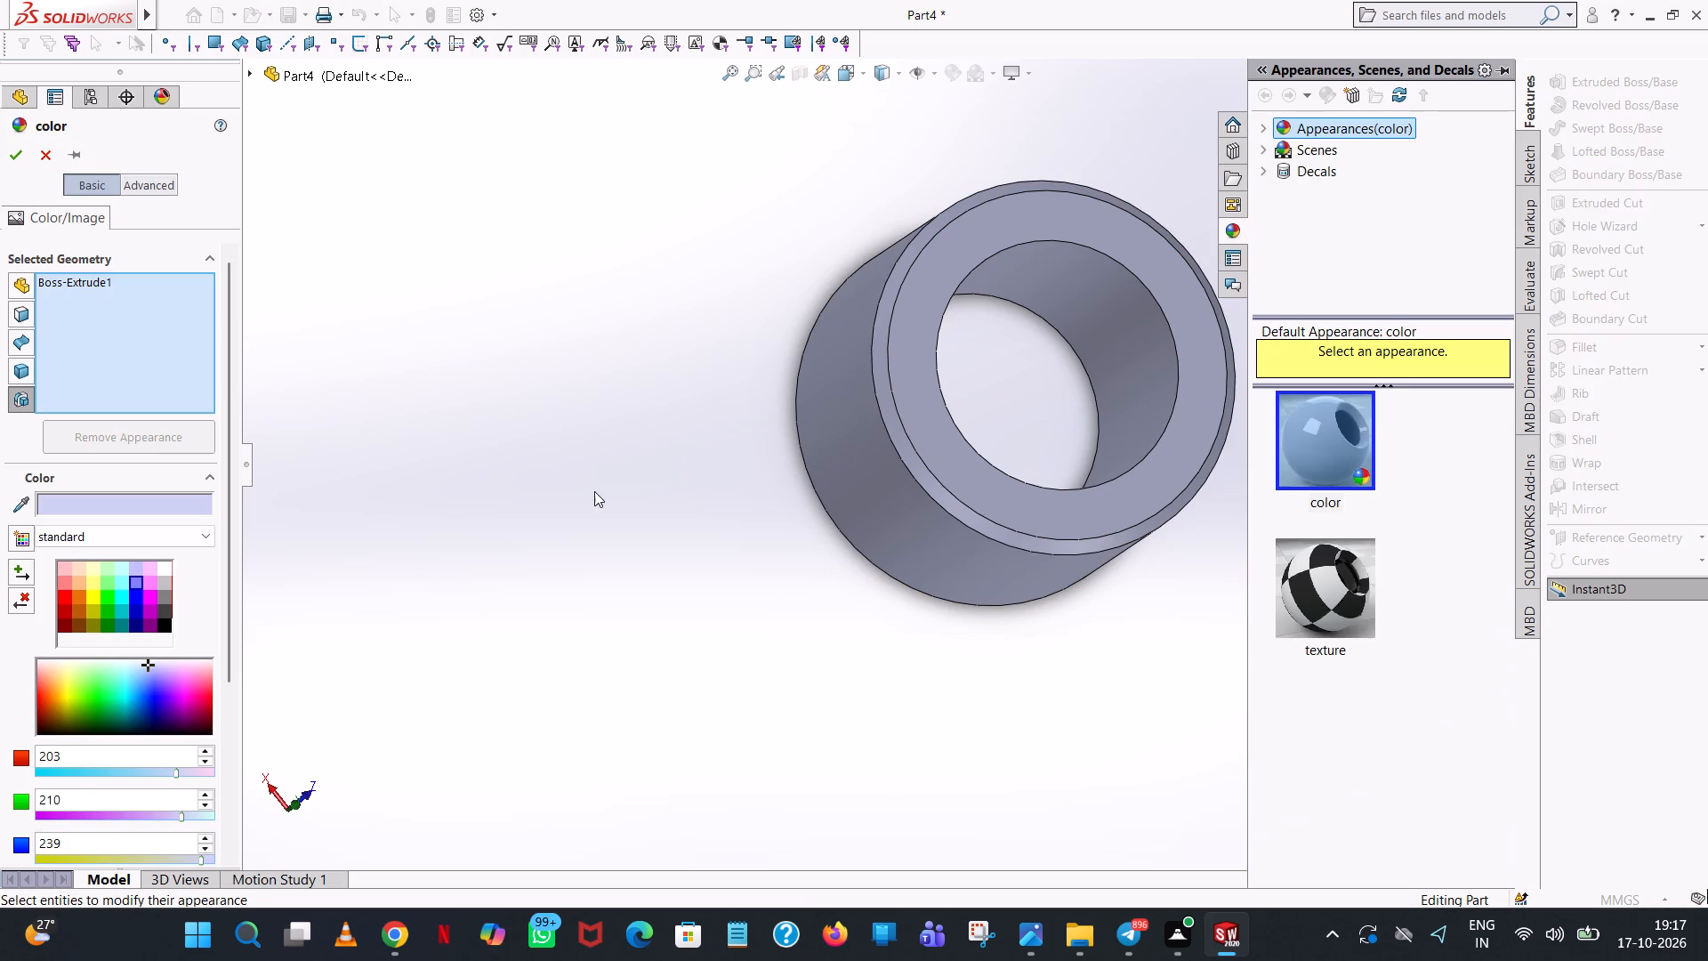
click(97, 565)
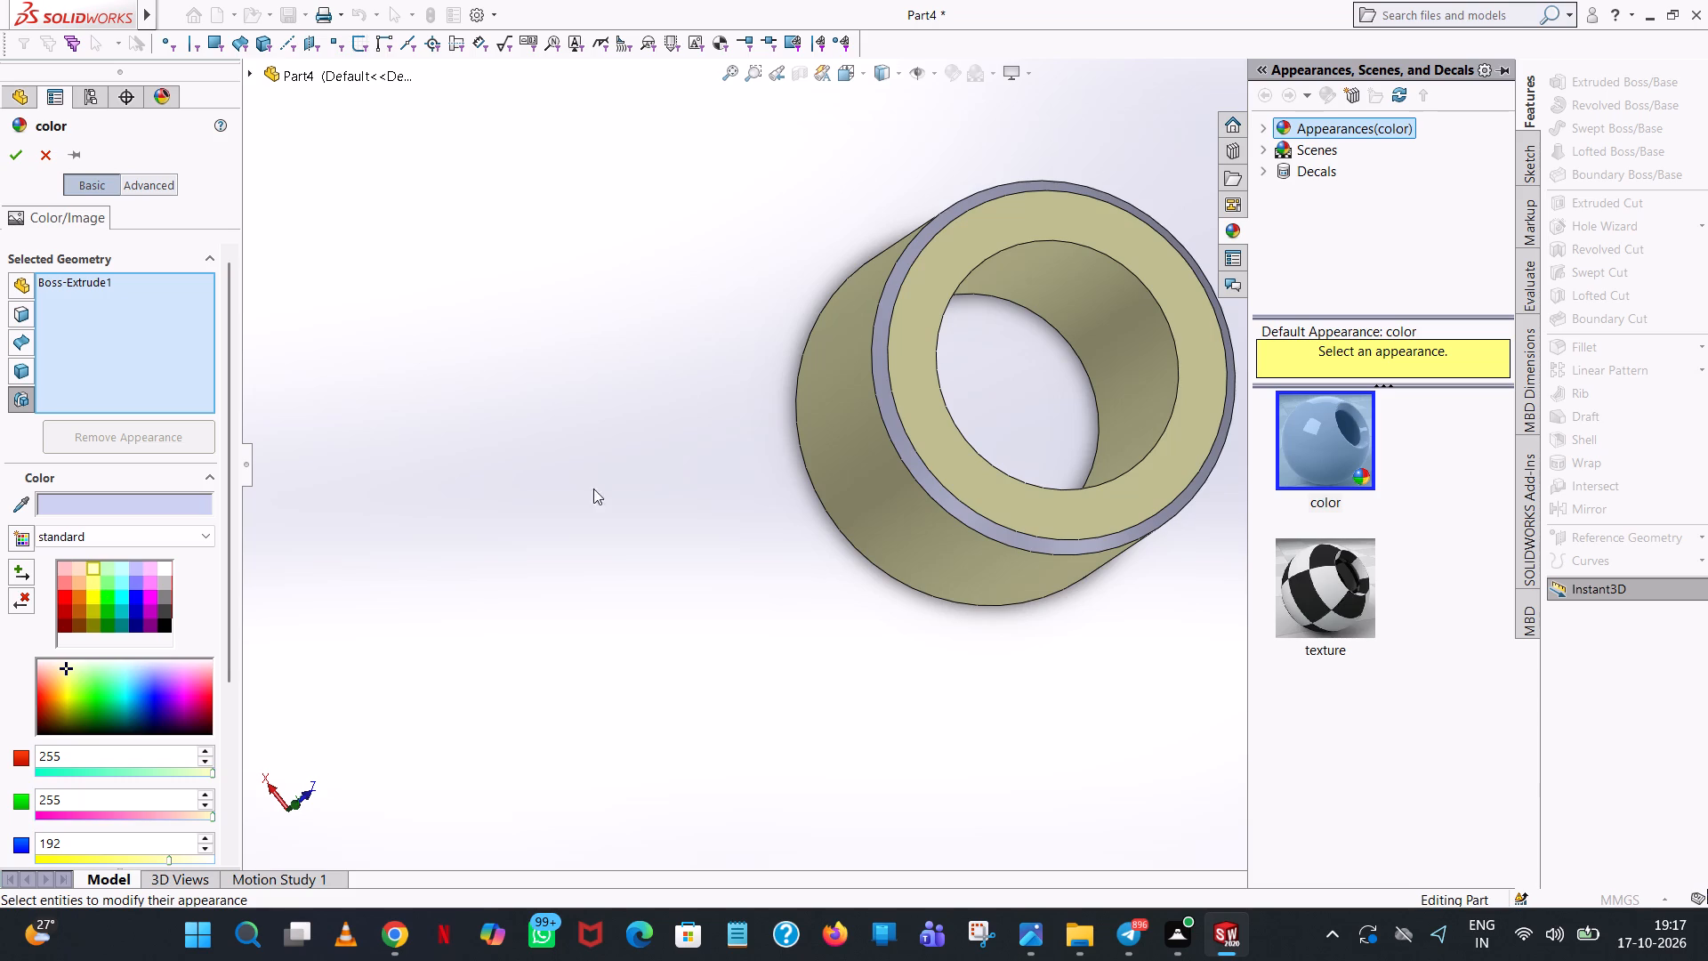
middle_drag(619, 481, 698, 473)
click(1018, 385)
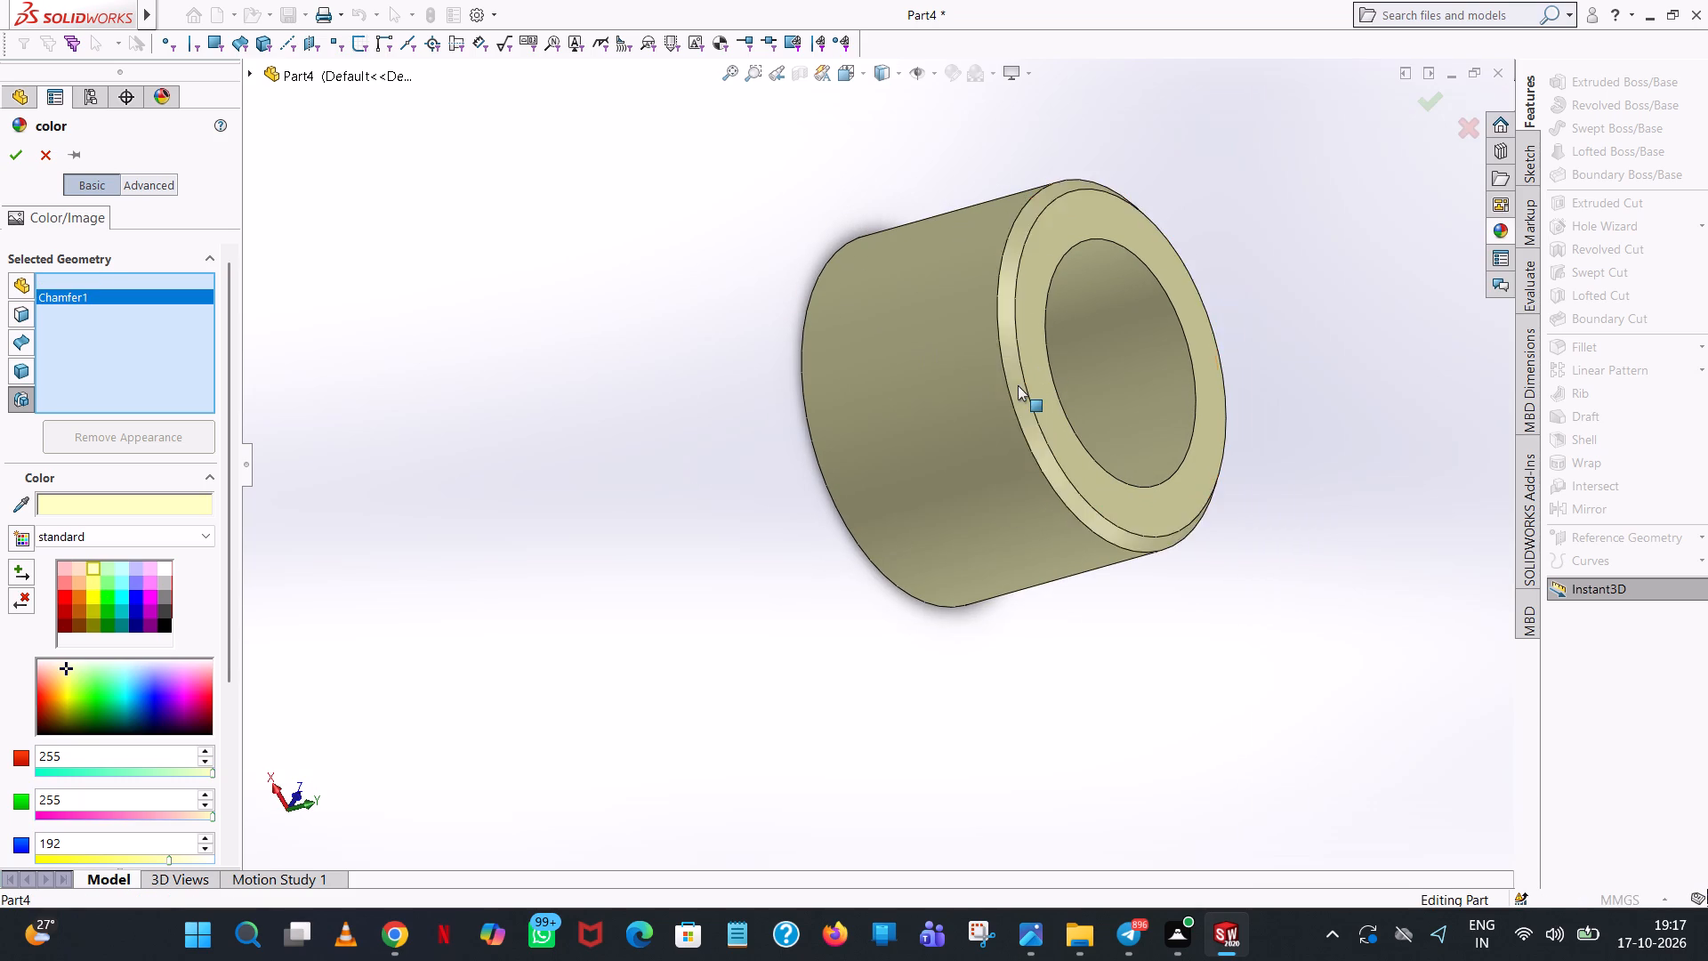
middle_drag(531, 472, 598, 463)
scroll(604, 464, up, 1)
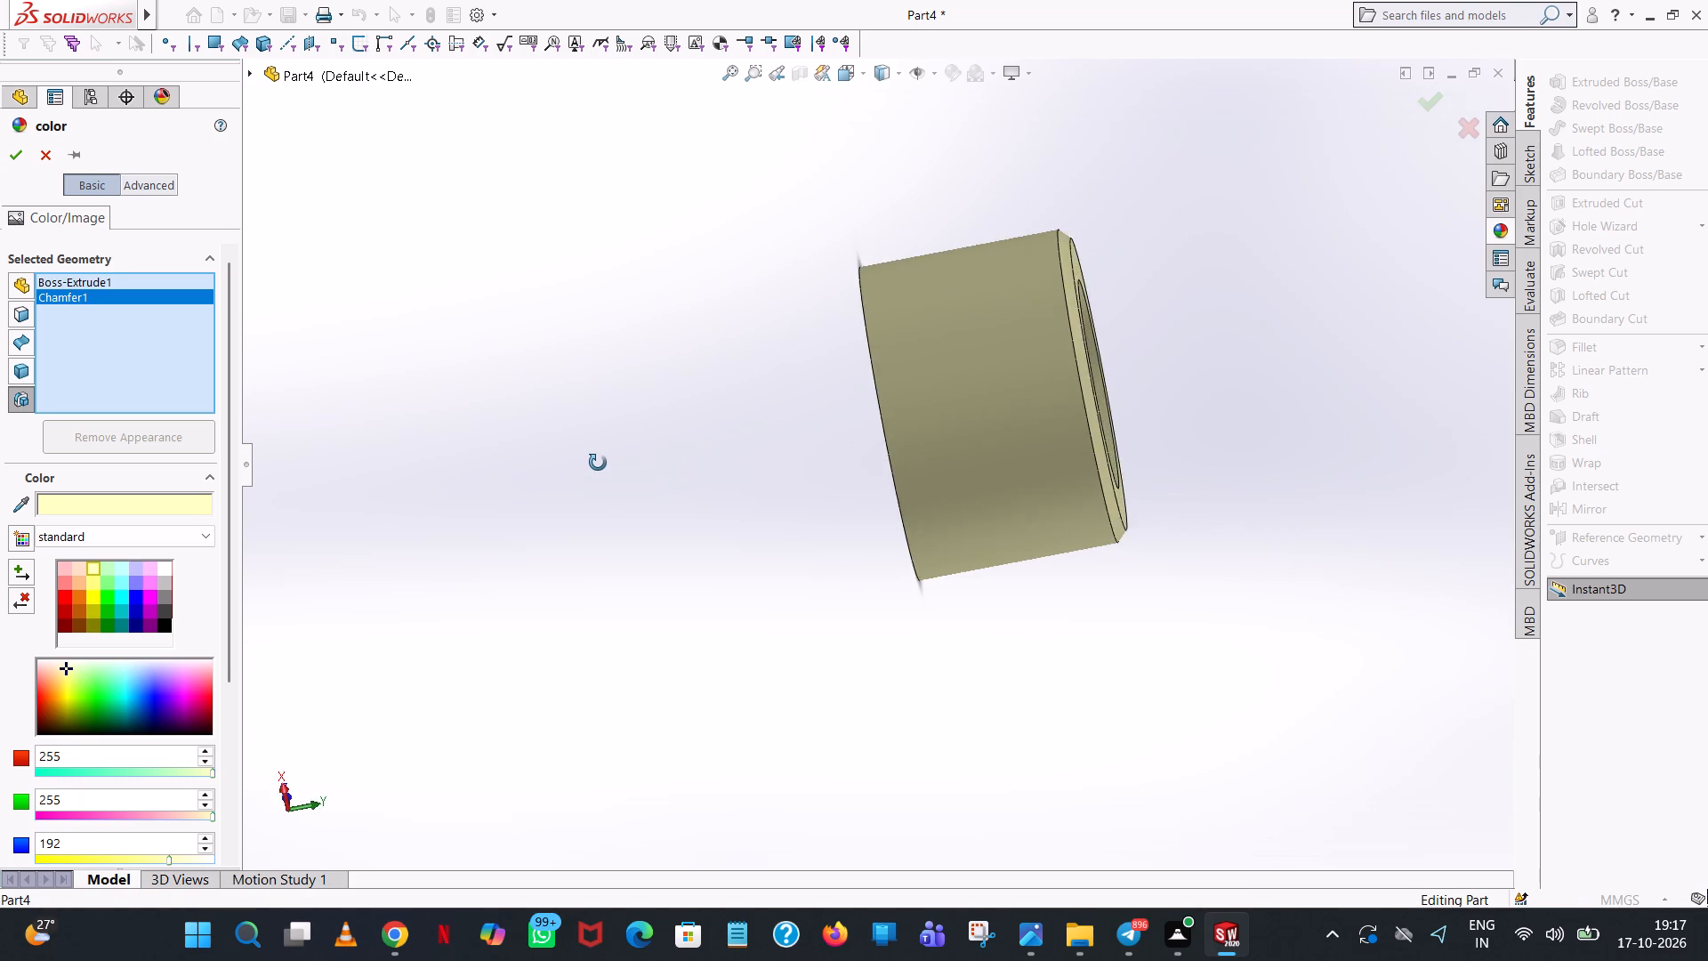
middle_drag(598, 463, 602, 543)
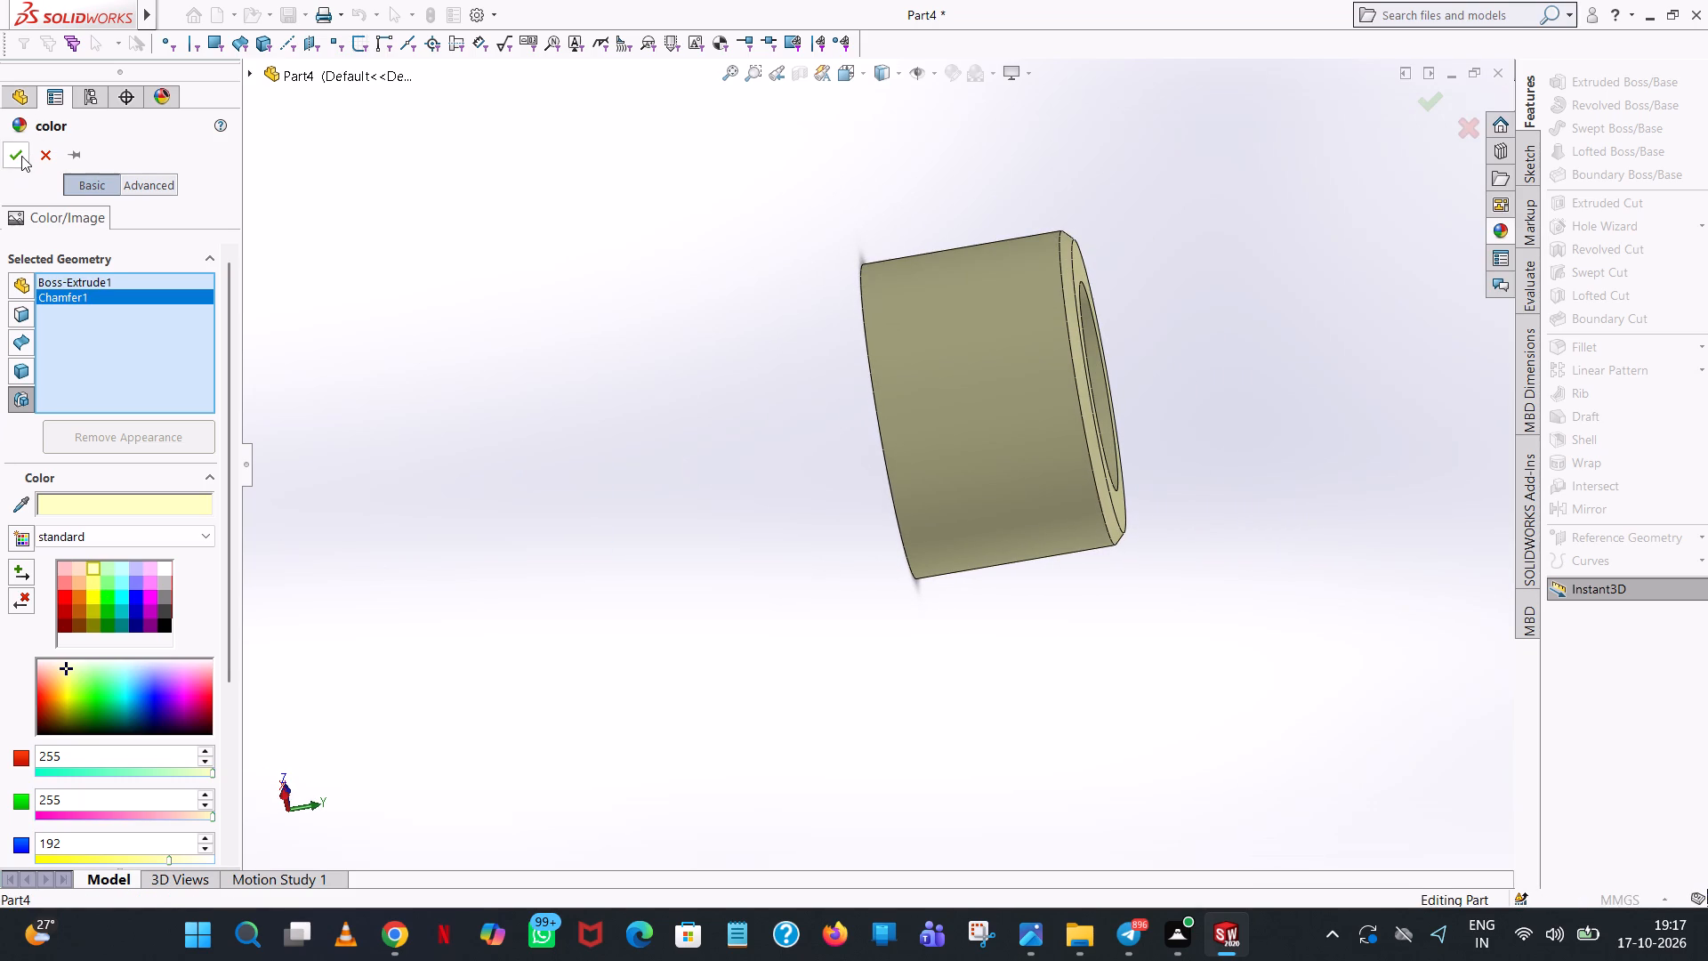
click(21, 161)
Save the ring as a part file named bush in the universal joint folder.
middle_drag(822, 483, 669, 588)
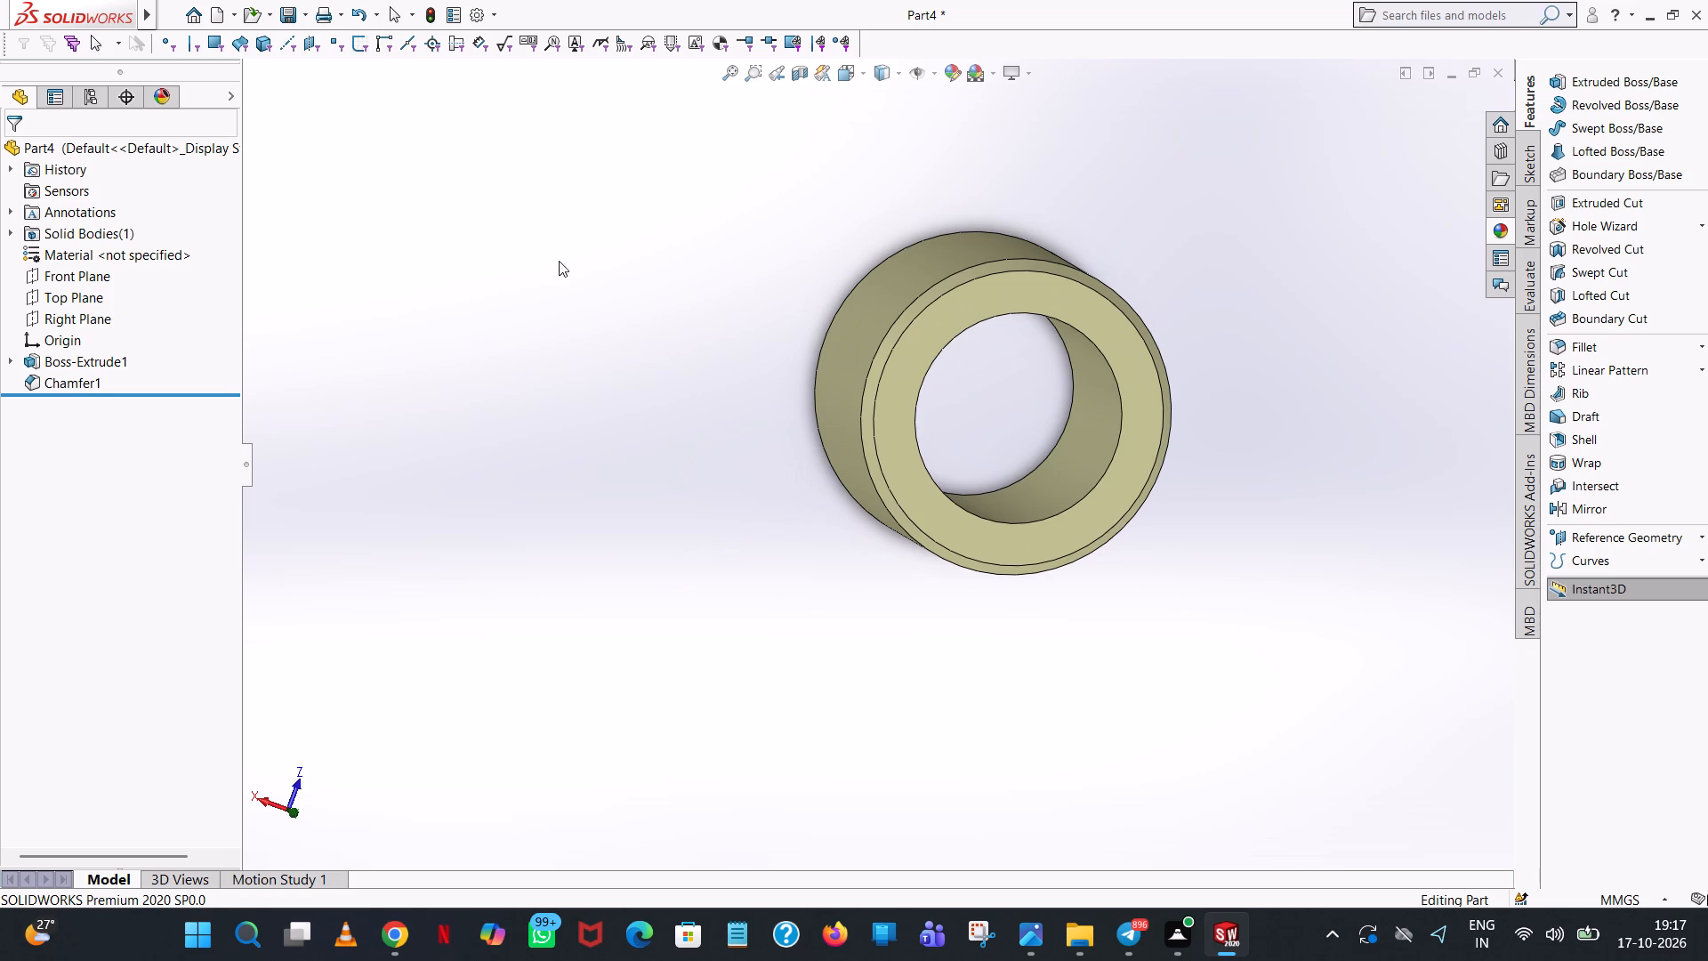
click(288, 12)
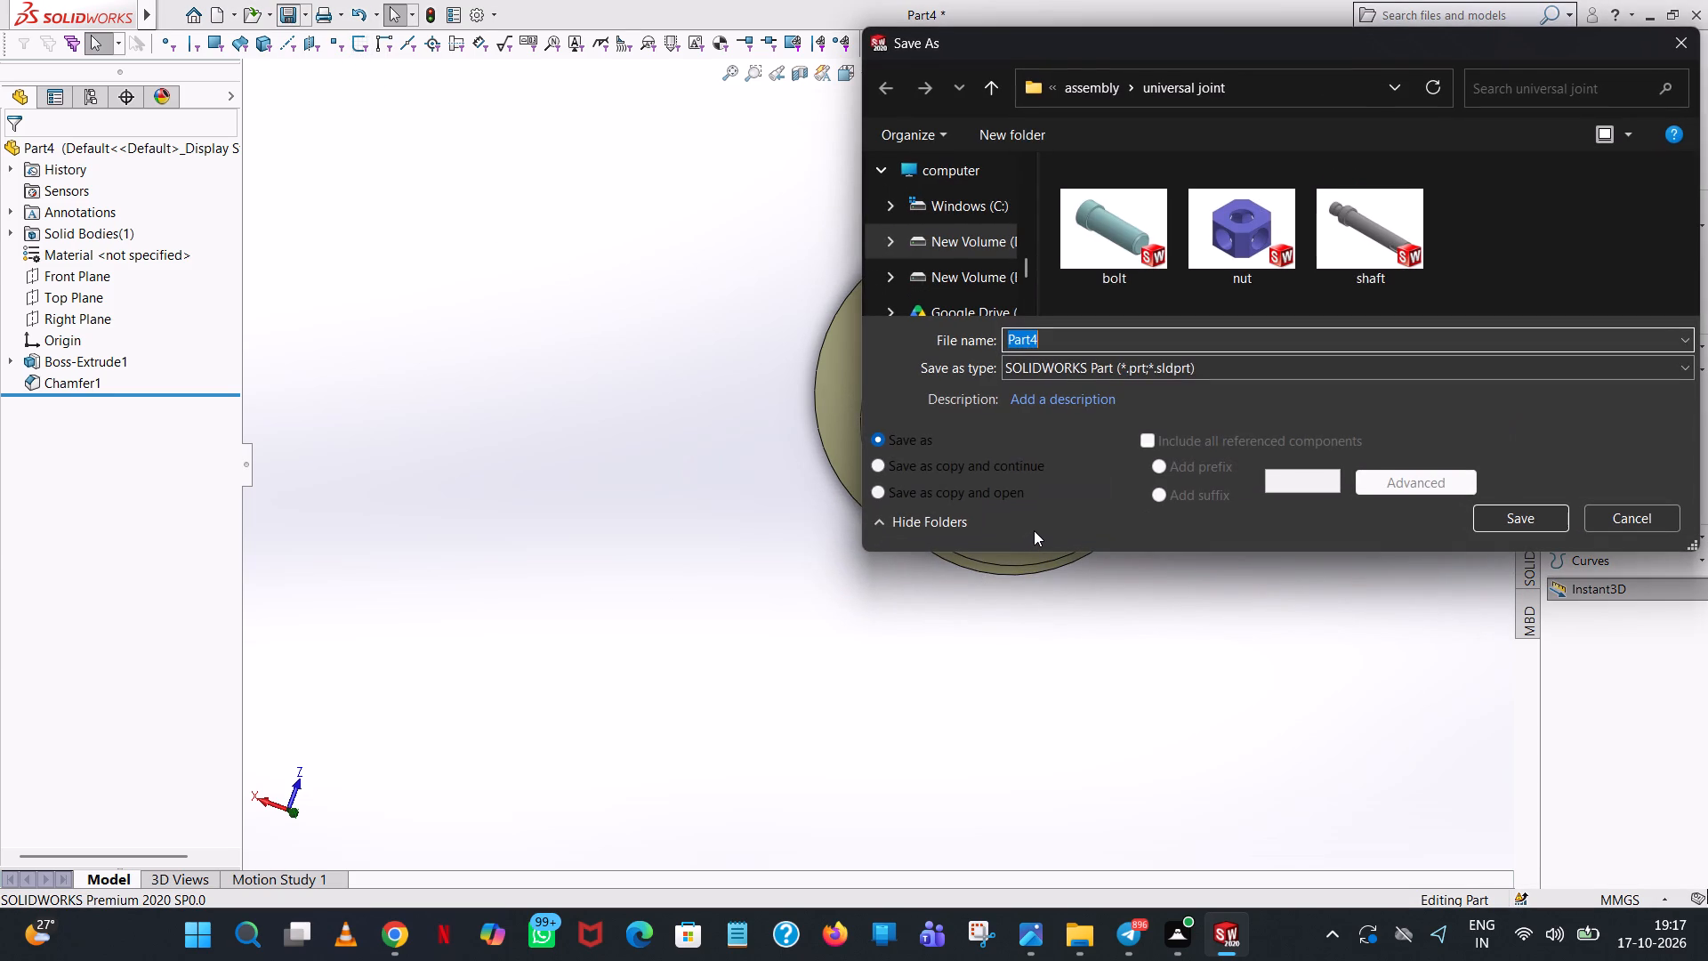
text(bush)
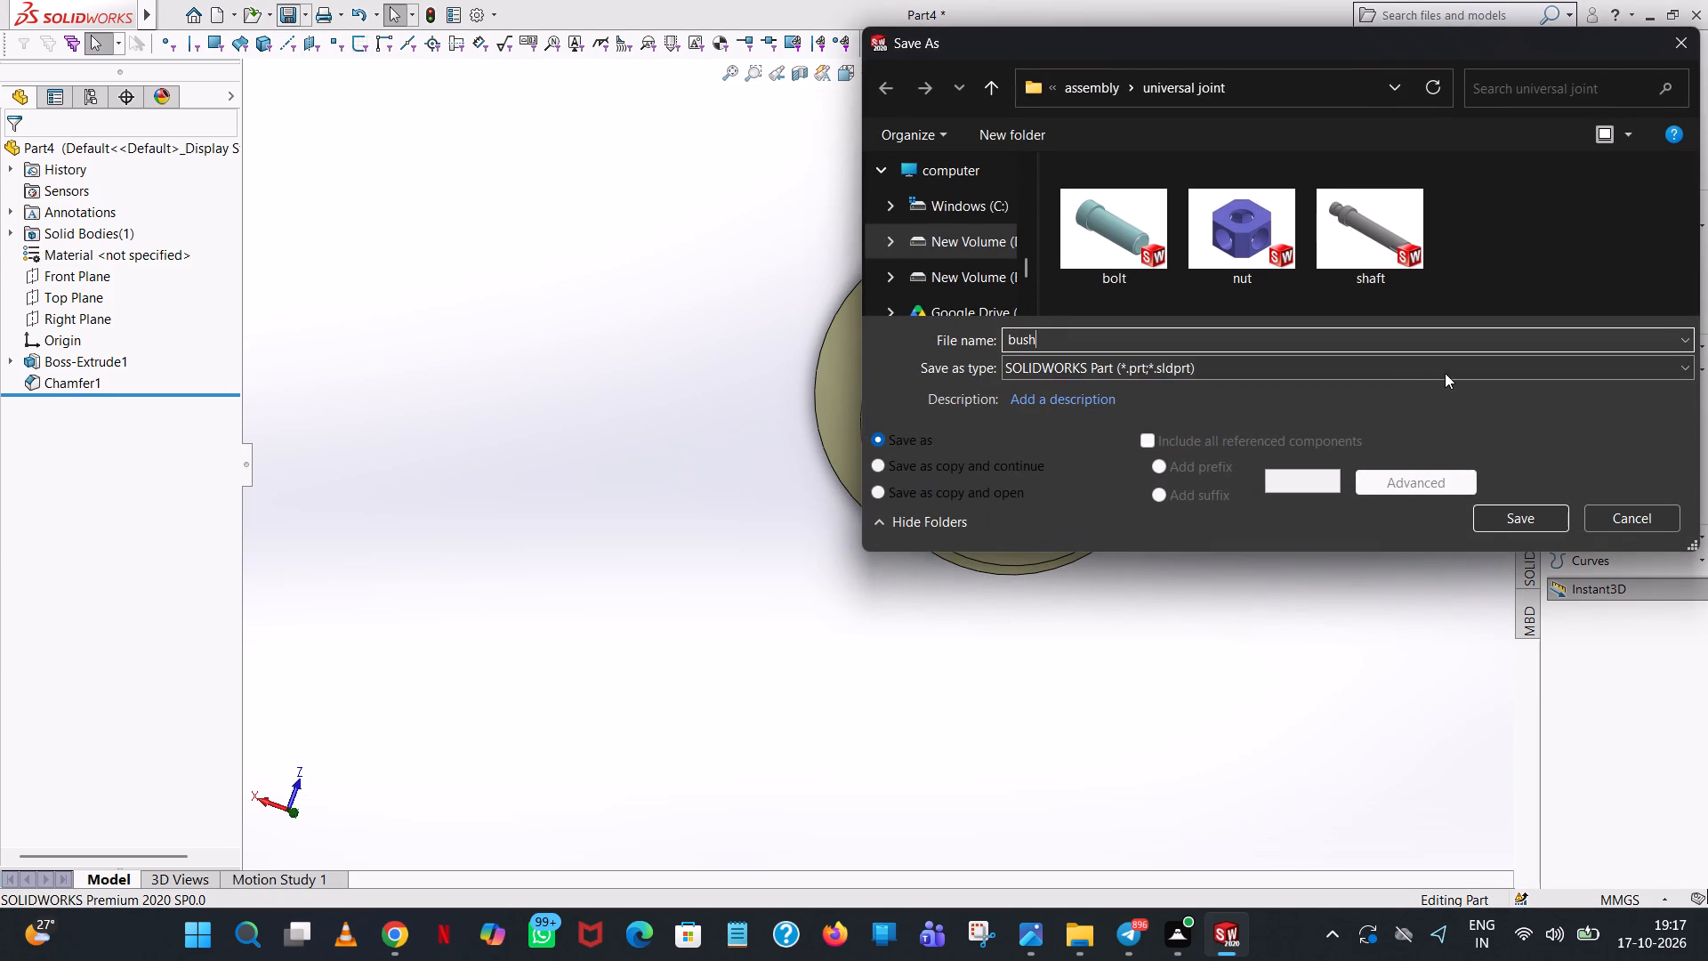
click(1493, 520)
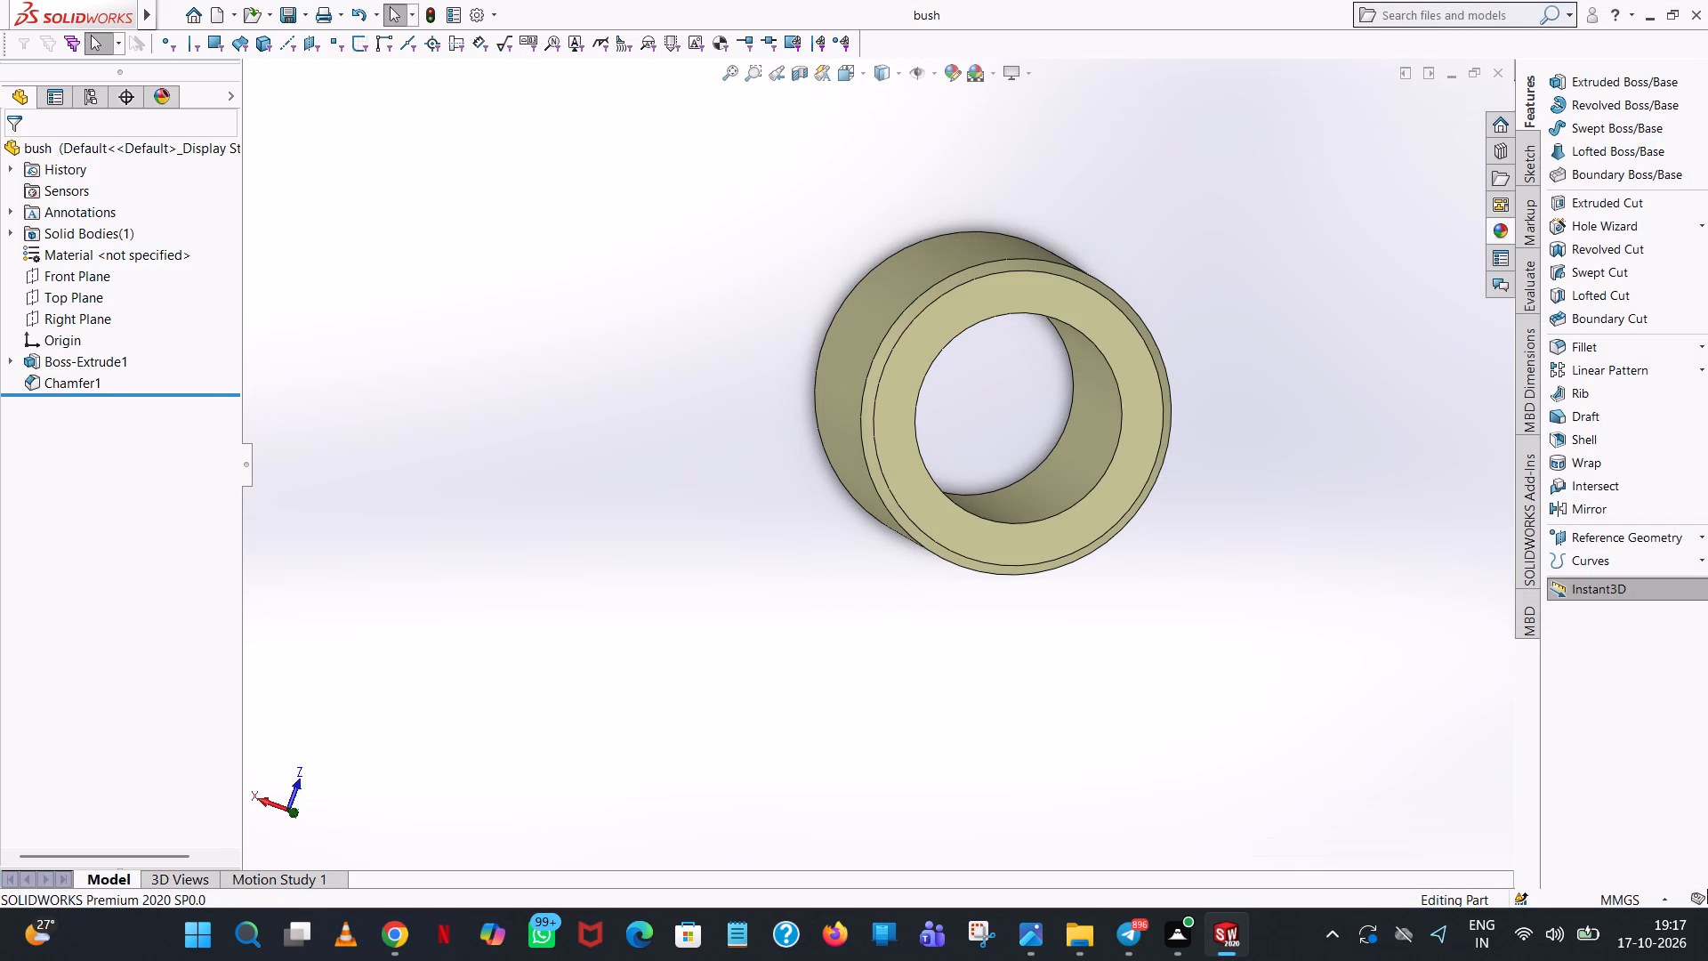
click(538, 111)
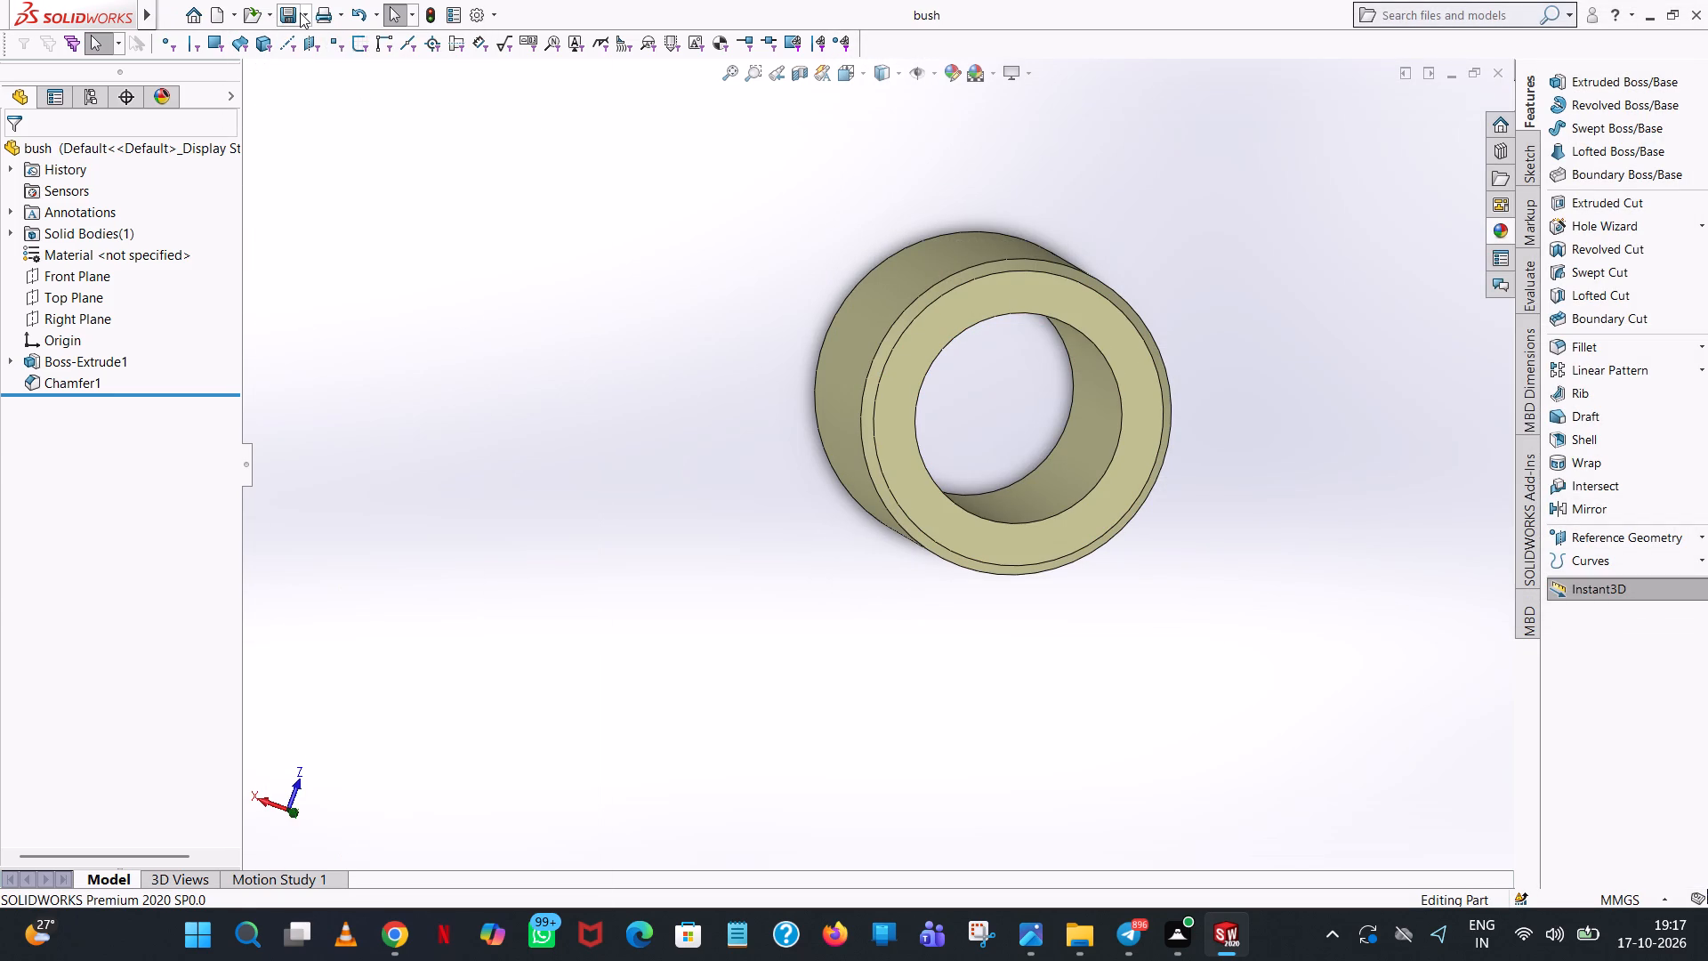
Save a PDF copy of the bush in the universal joint folder.
click(300, 12)
click(334, 63)
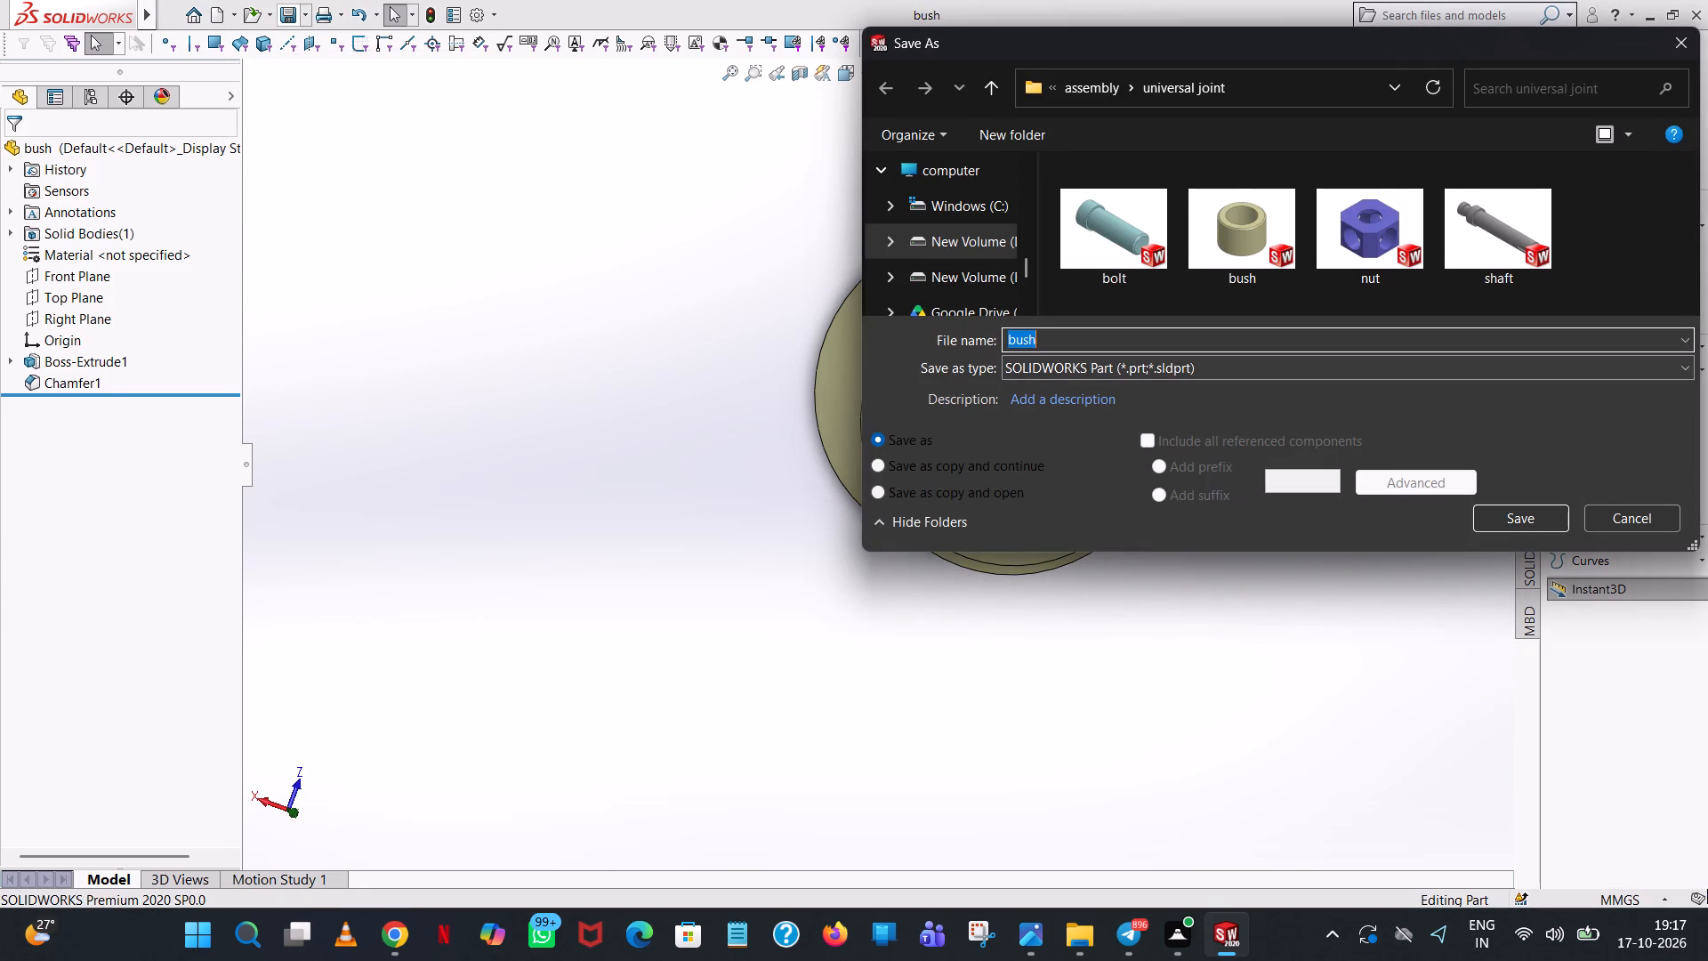
click(1270, 376)
click(1241, 505)
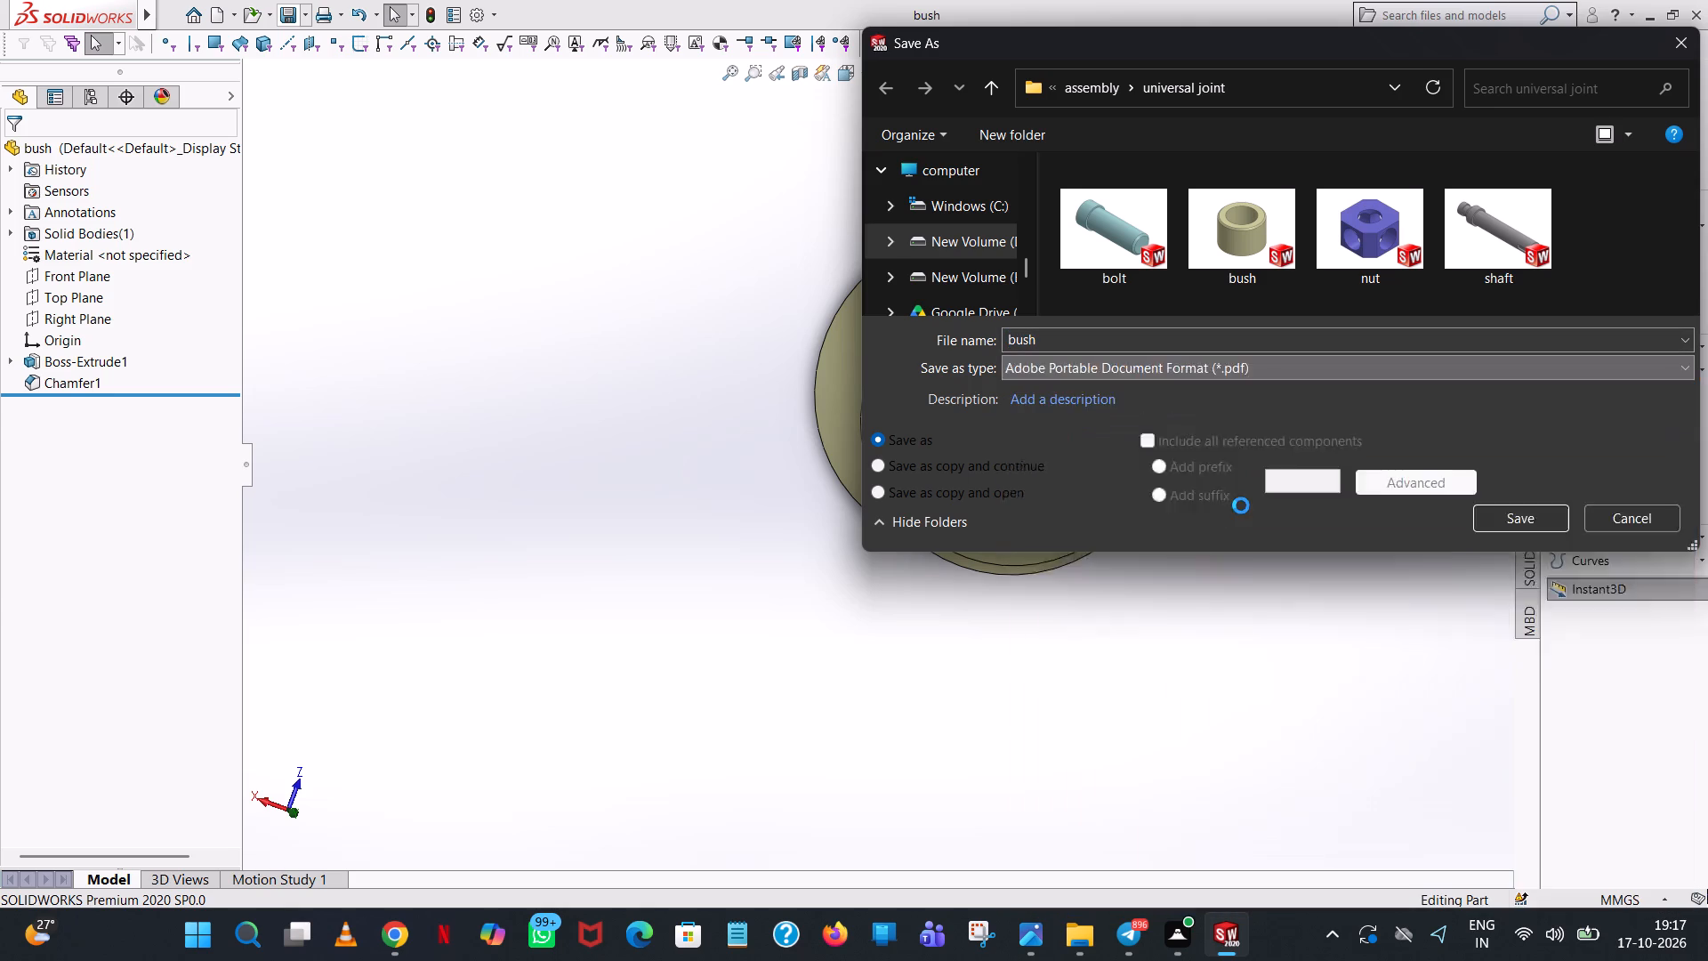
click(1548, 552)
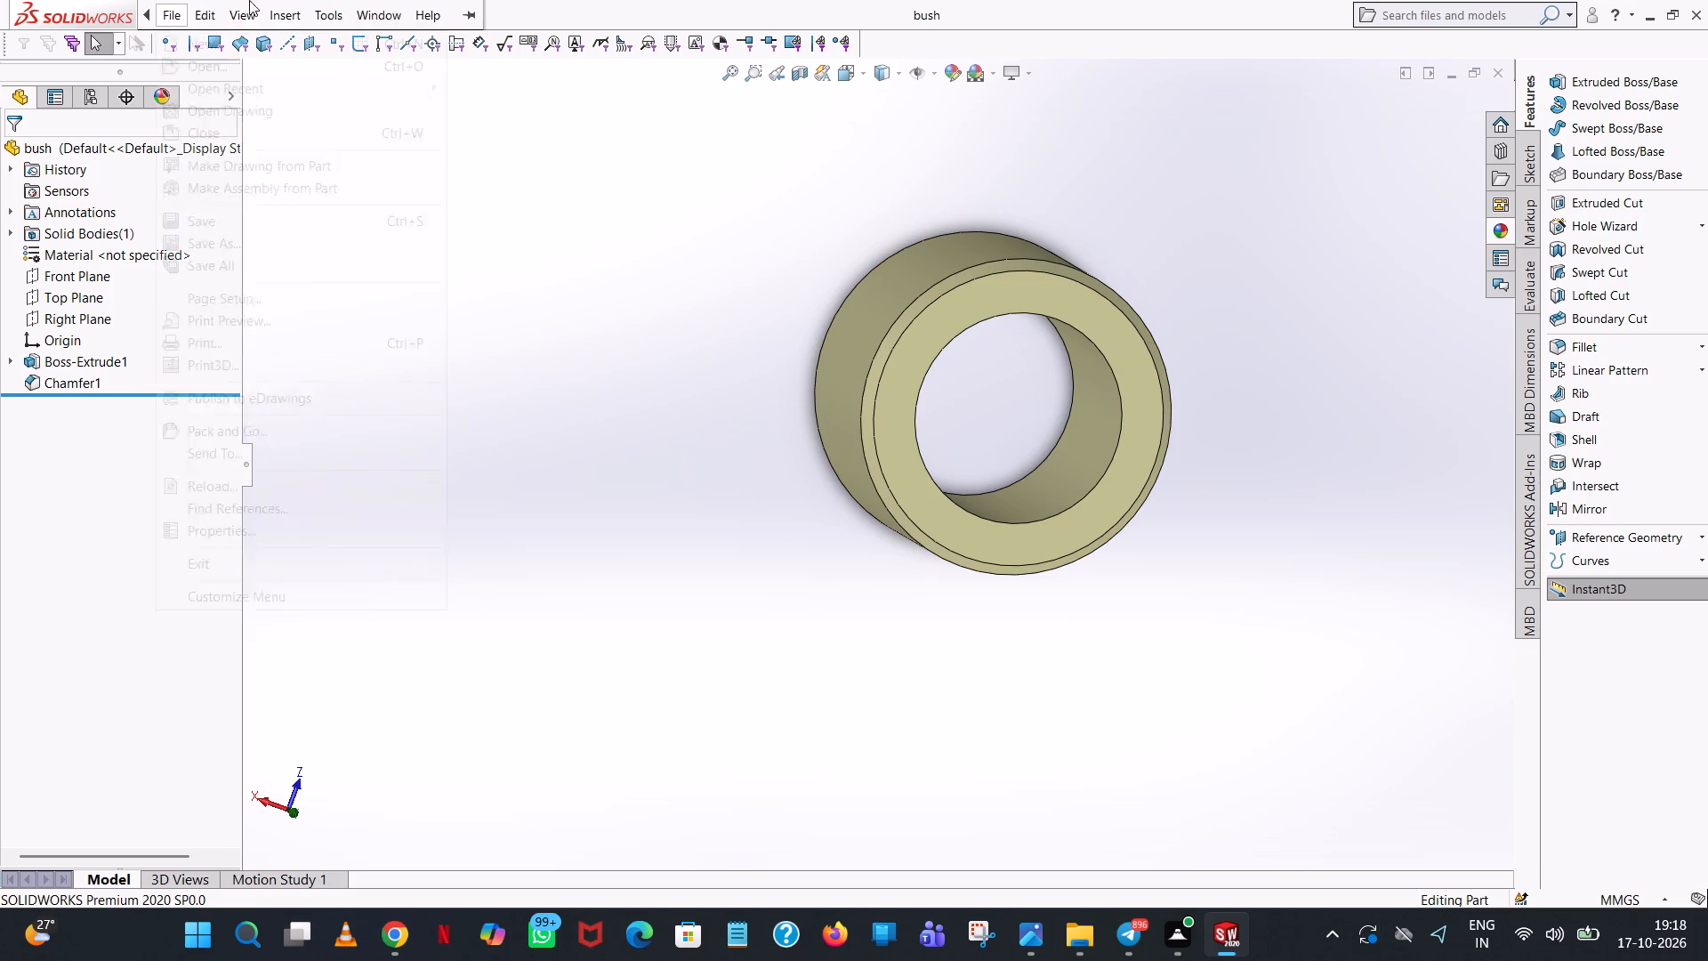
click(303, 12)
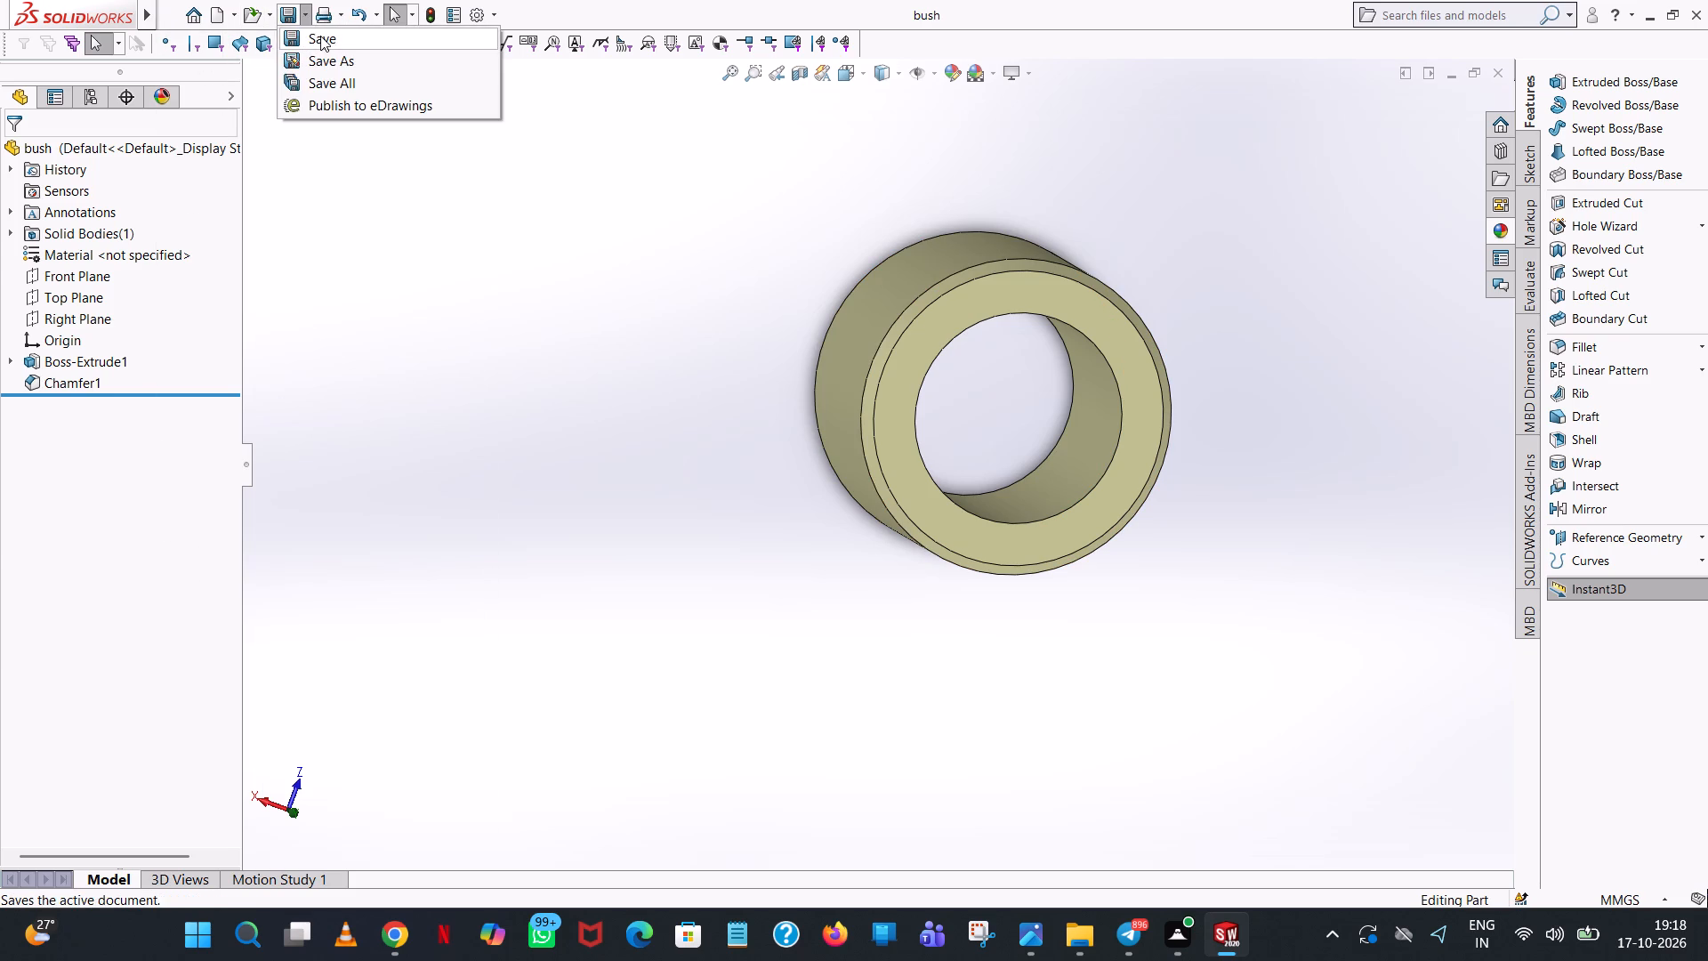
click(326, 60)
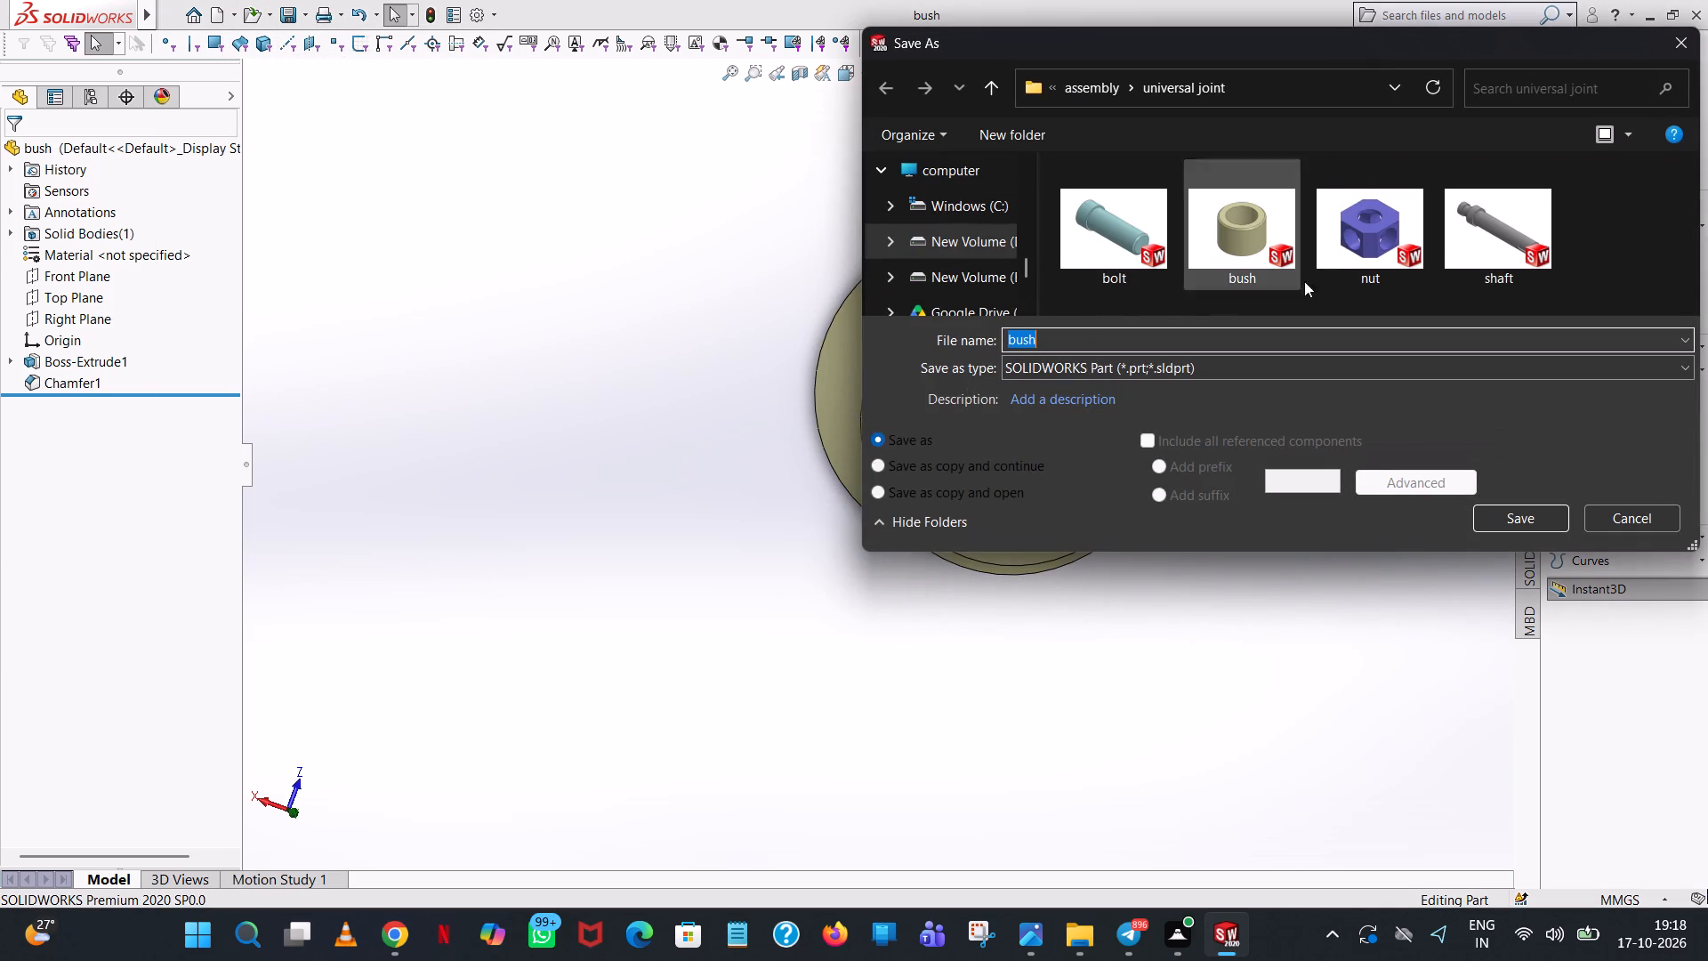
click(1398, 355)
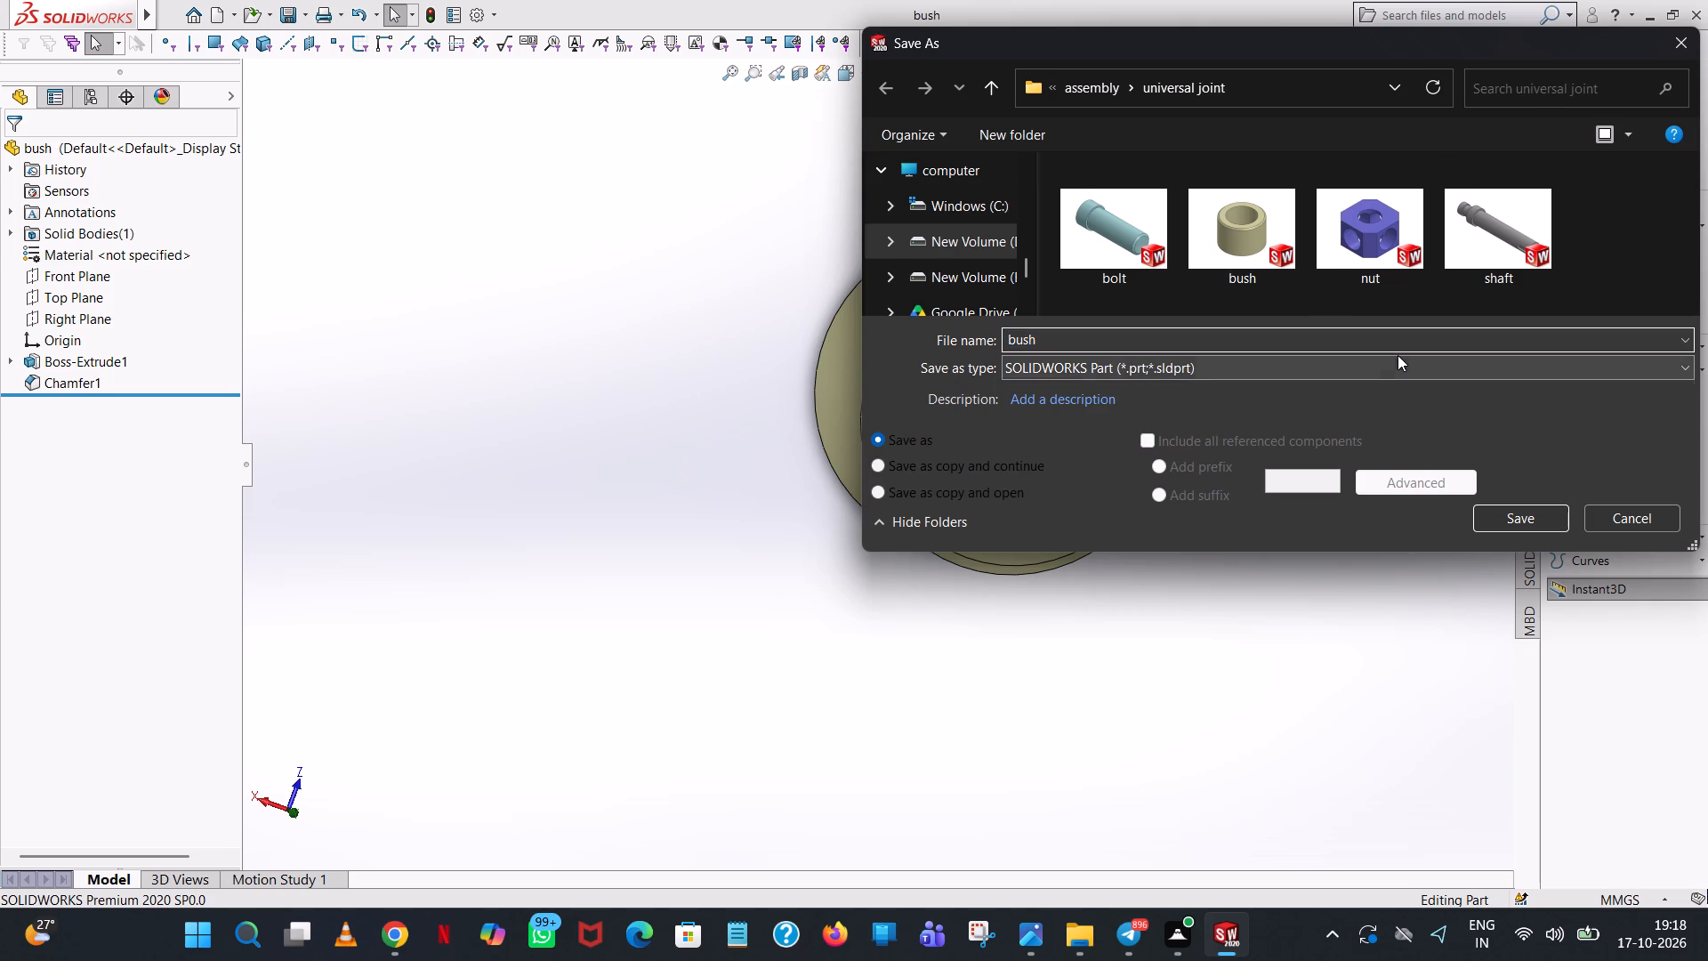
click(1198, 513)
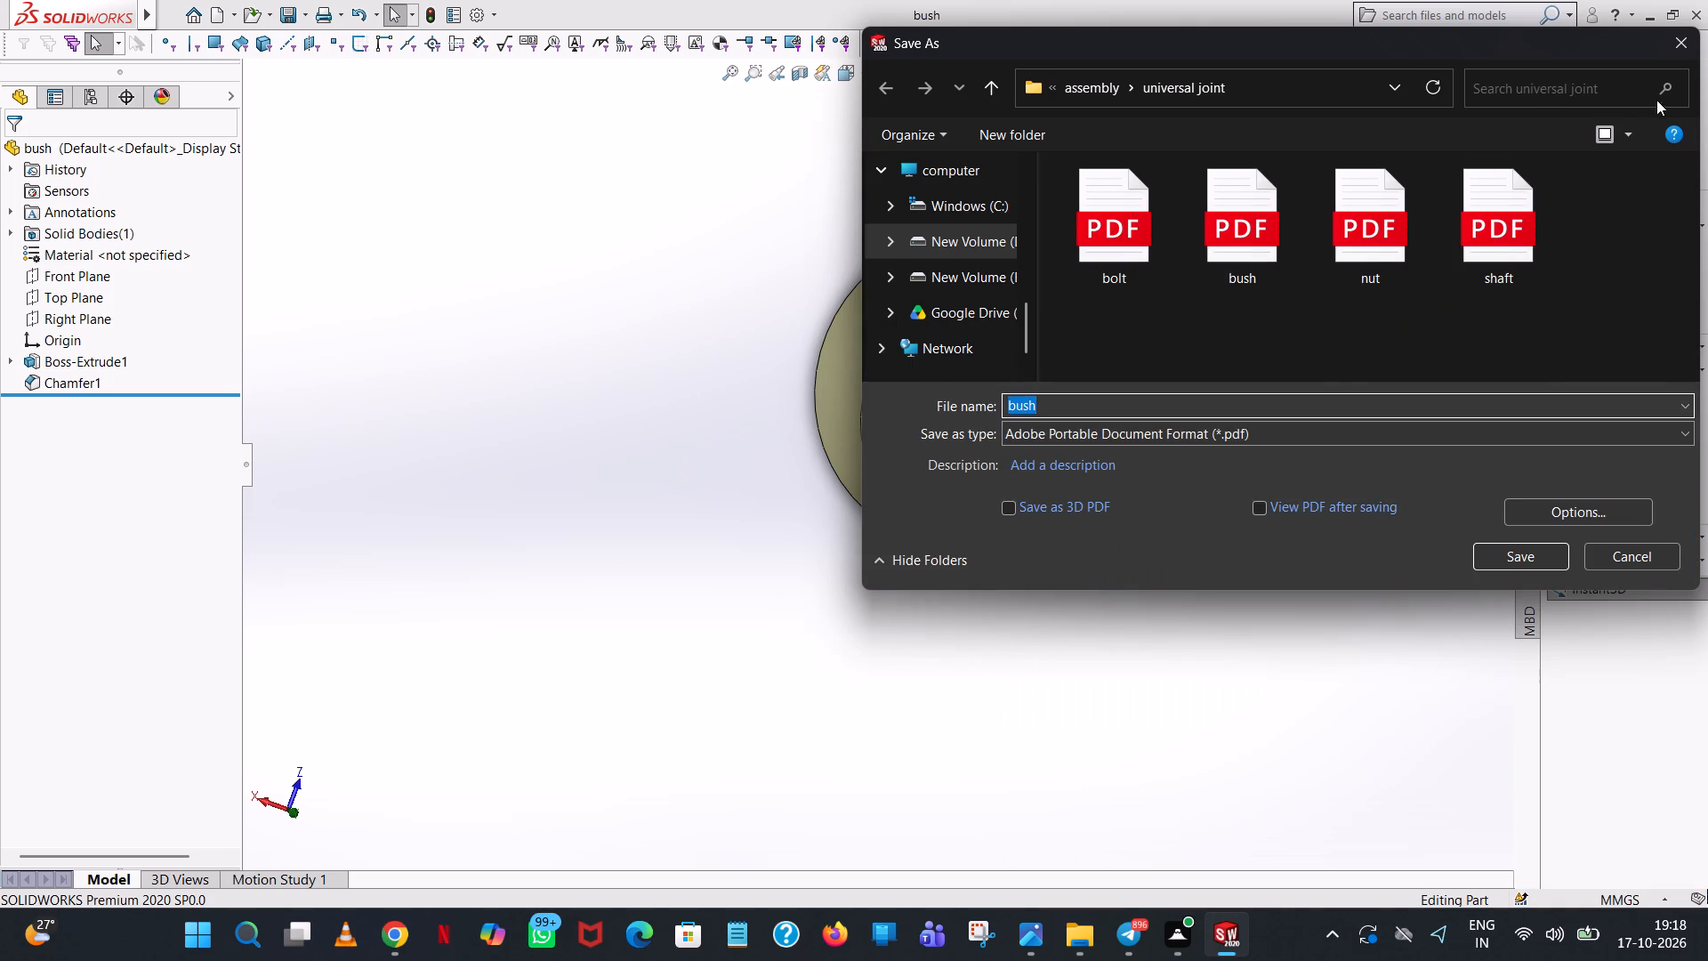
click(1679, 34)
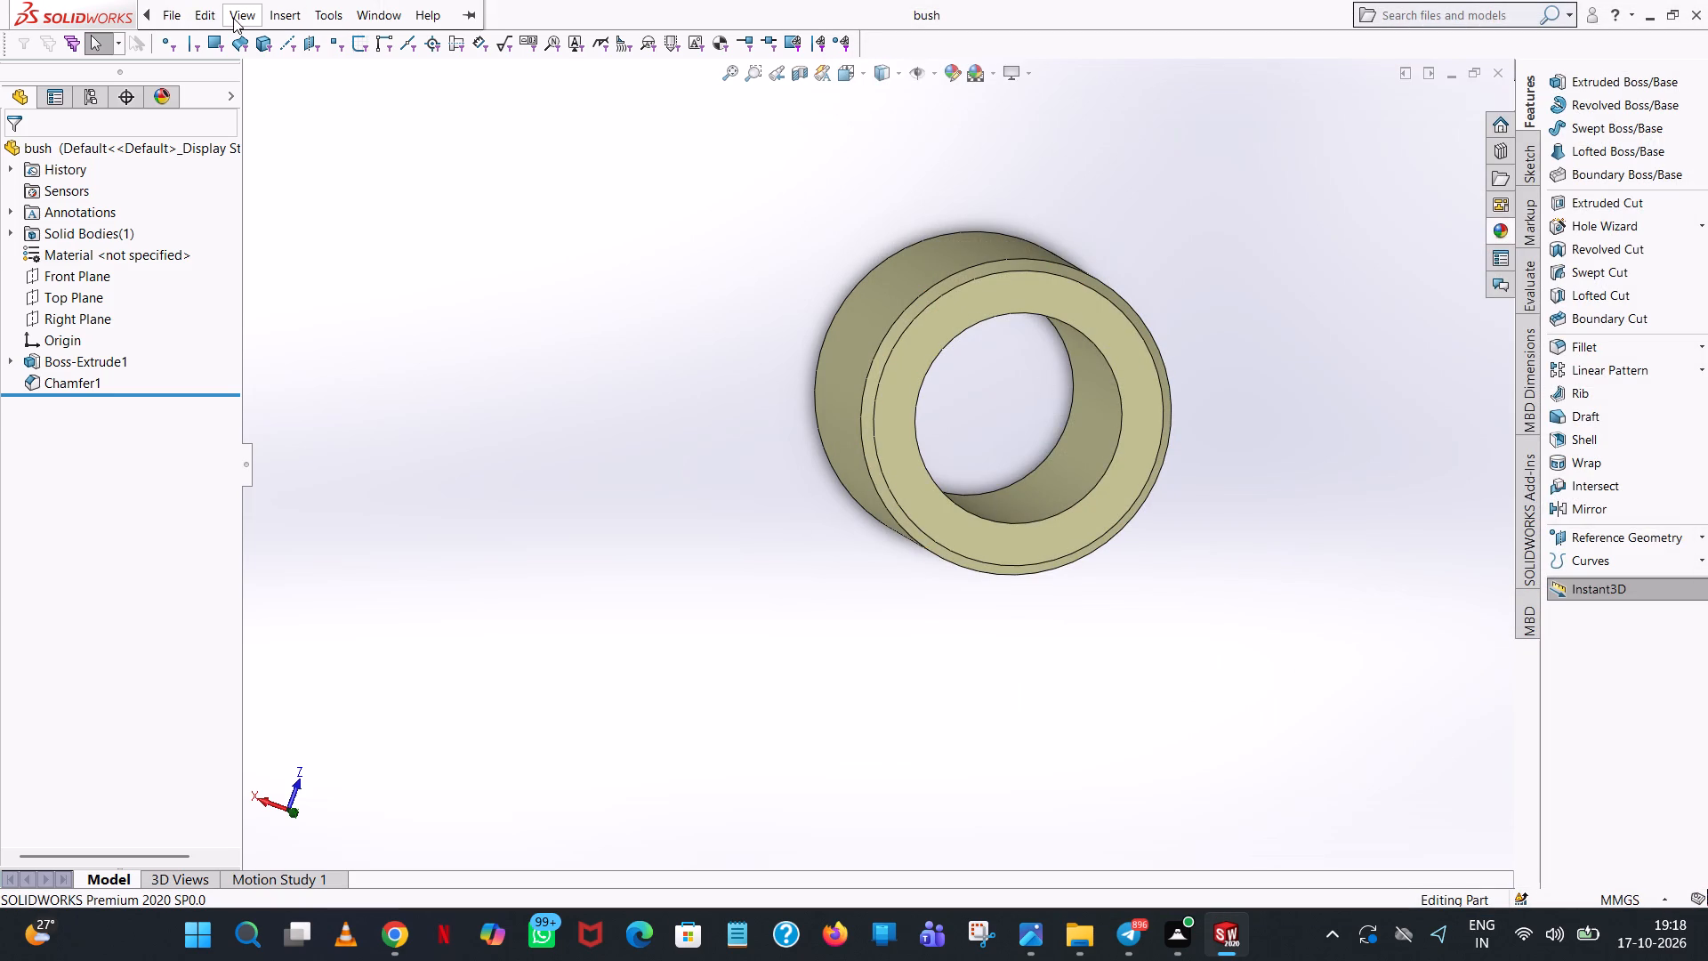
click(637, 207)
Create a new part document for the next component.
click(223, 17)
double_click(399, 427)
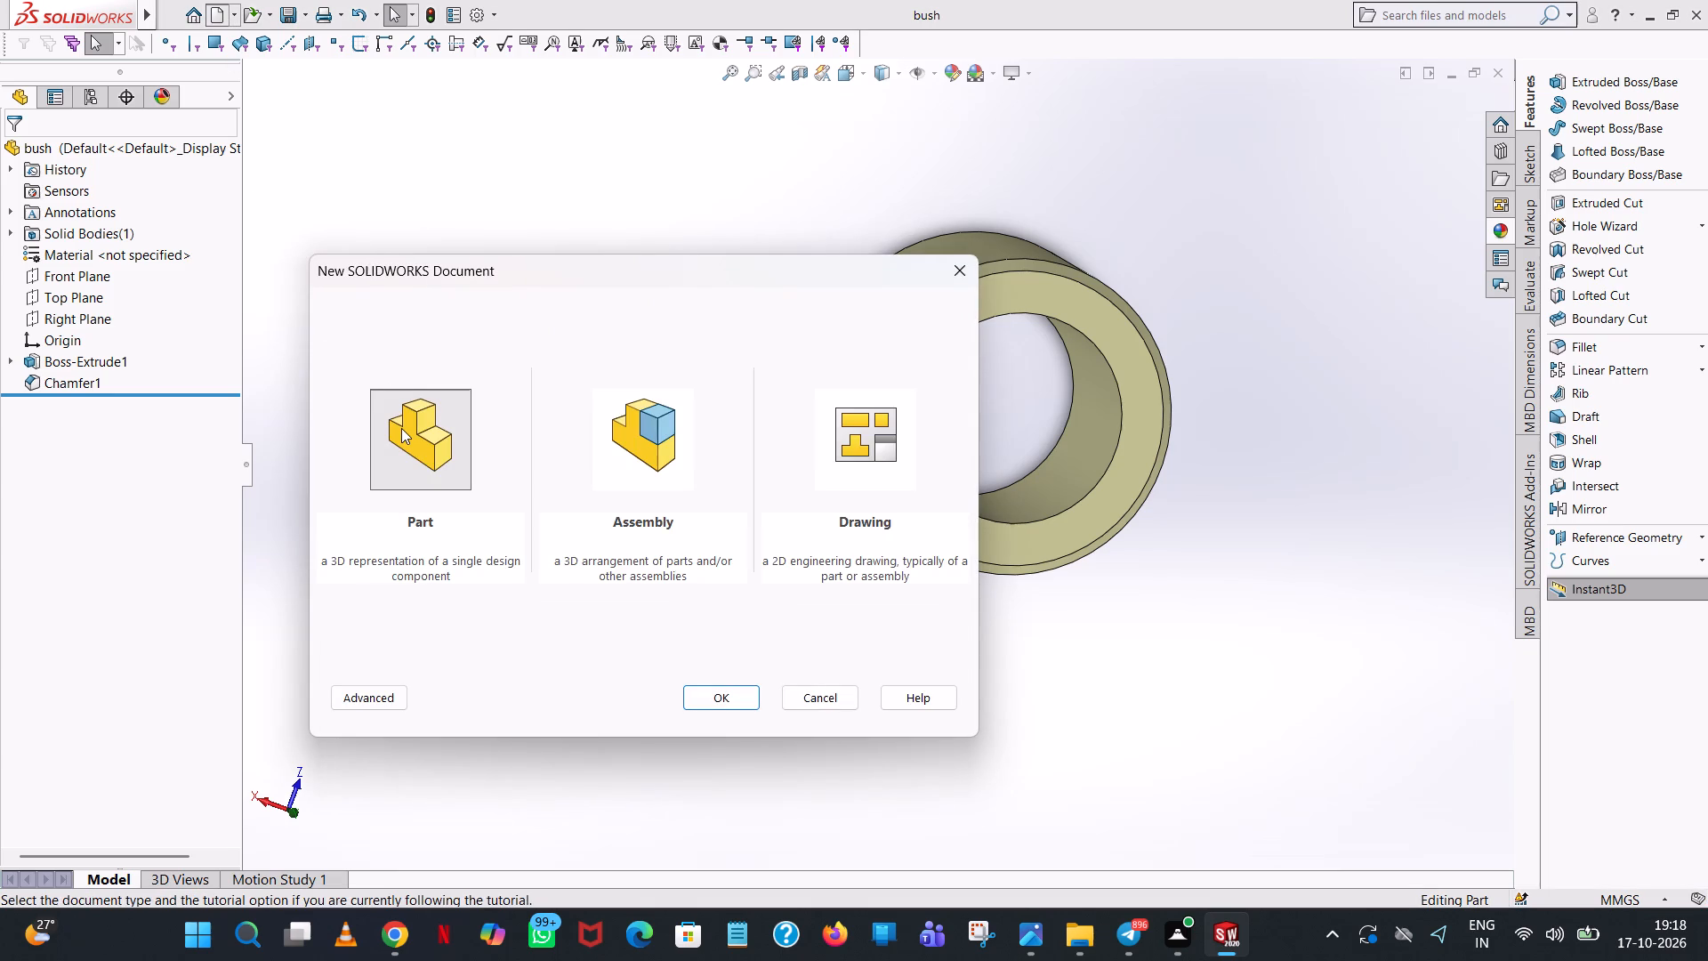
double_click(419, 454)
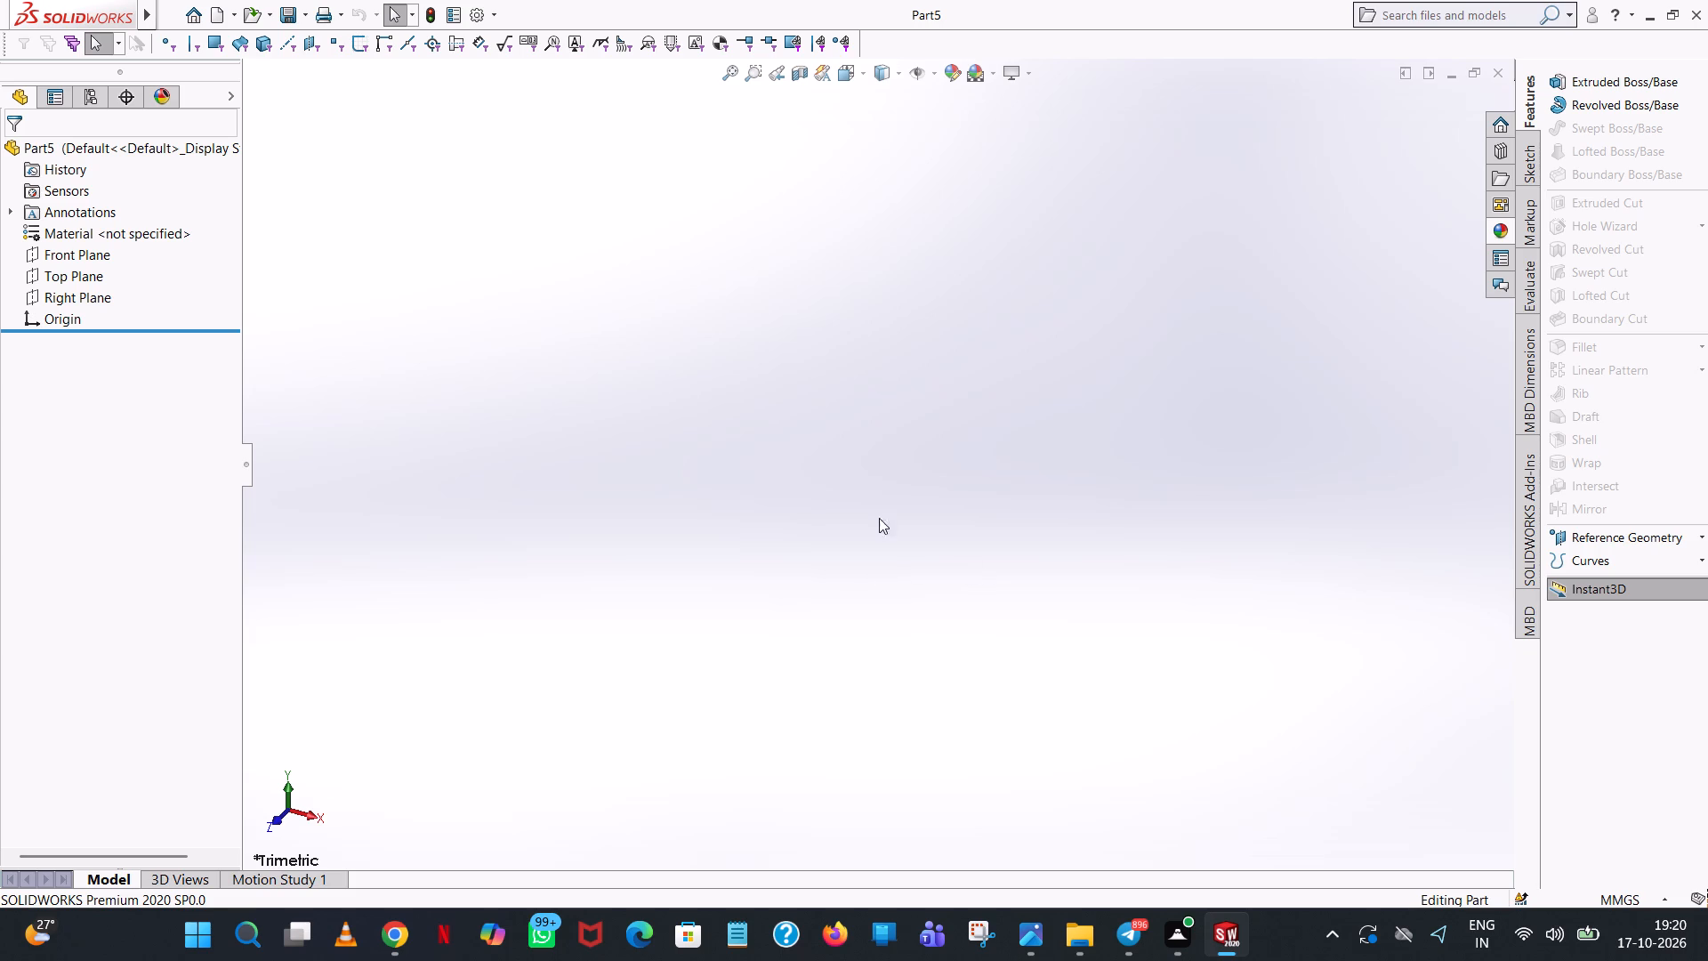
Sketch a circle centred on the origin of the Top Plane with a radius of 34/2 mm.
click(71, 271)
click(88, 252)
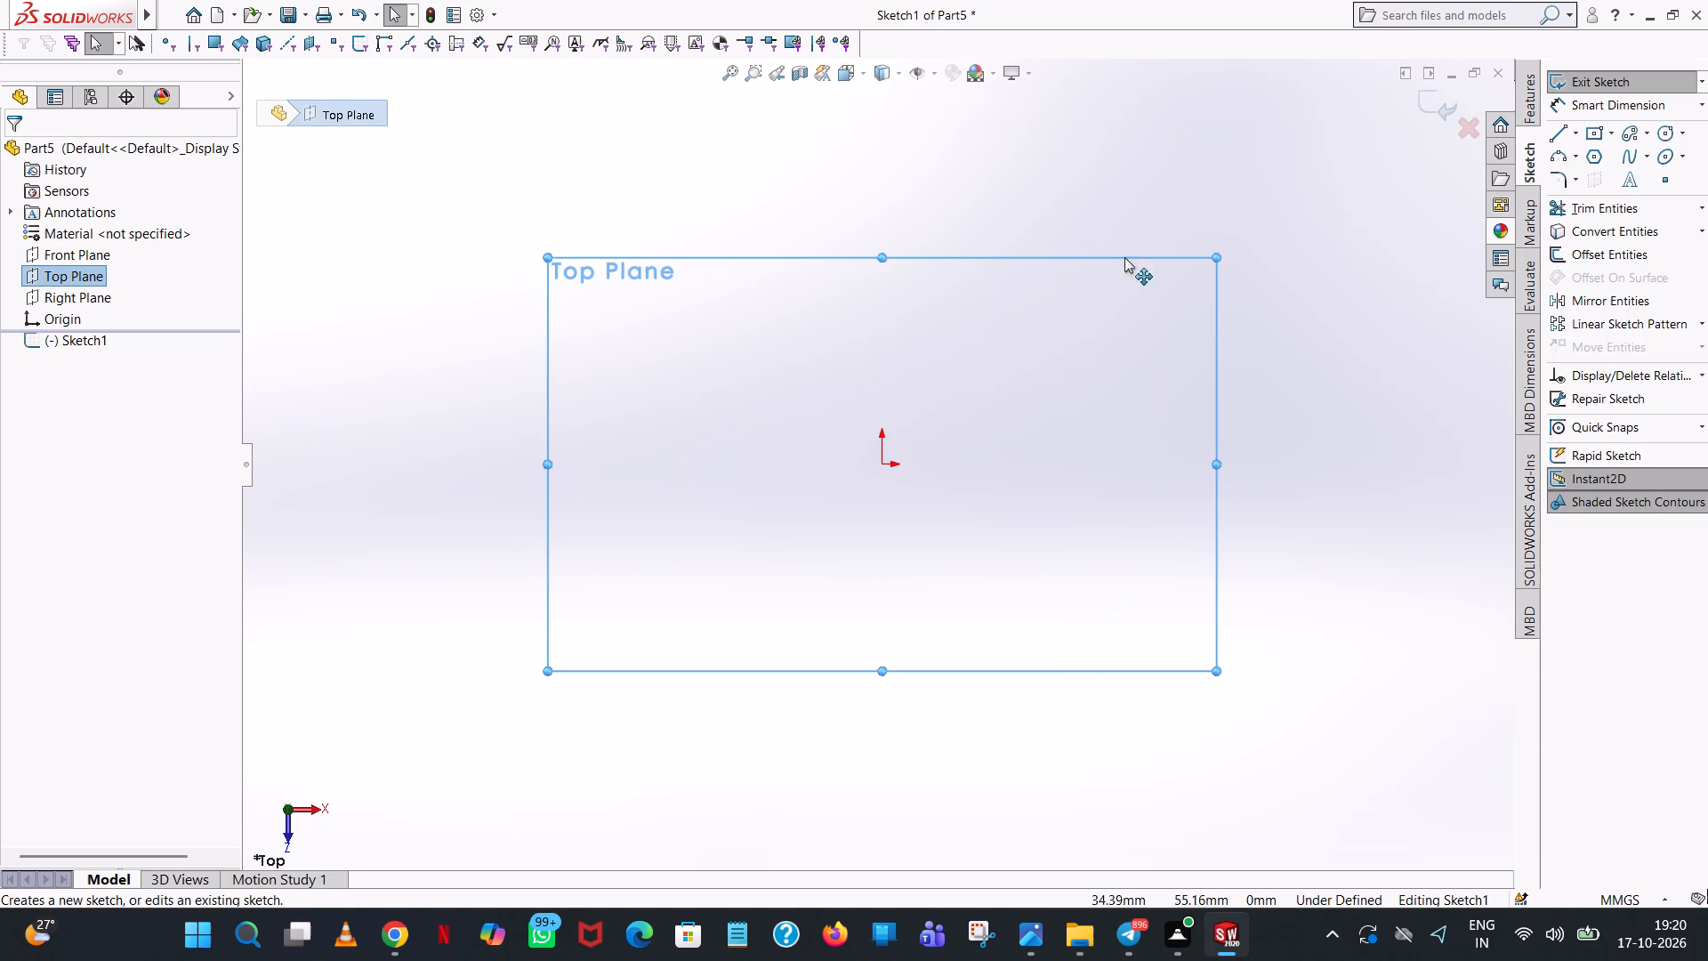
click(1659, 128)
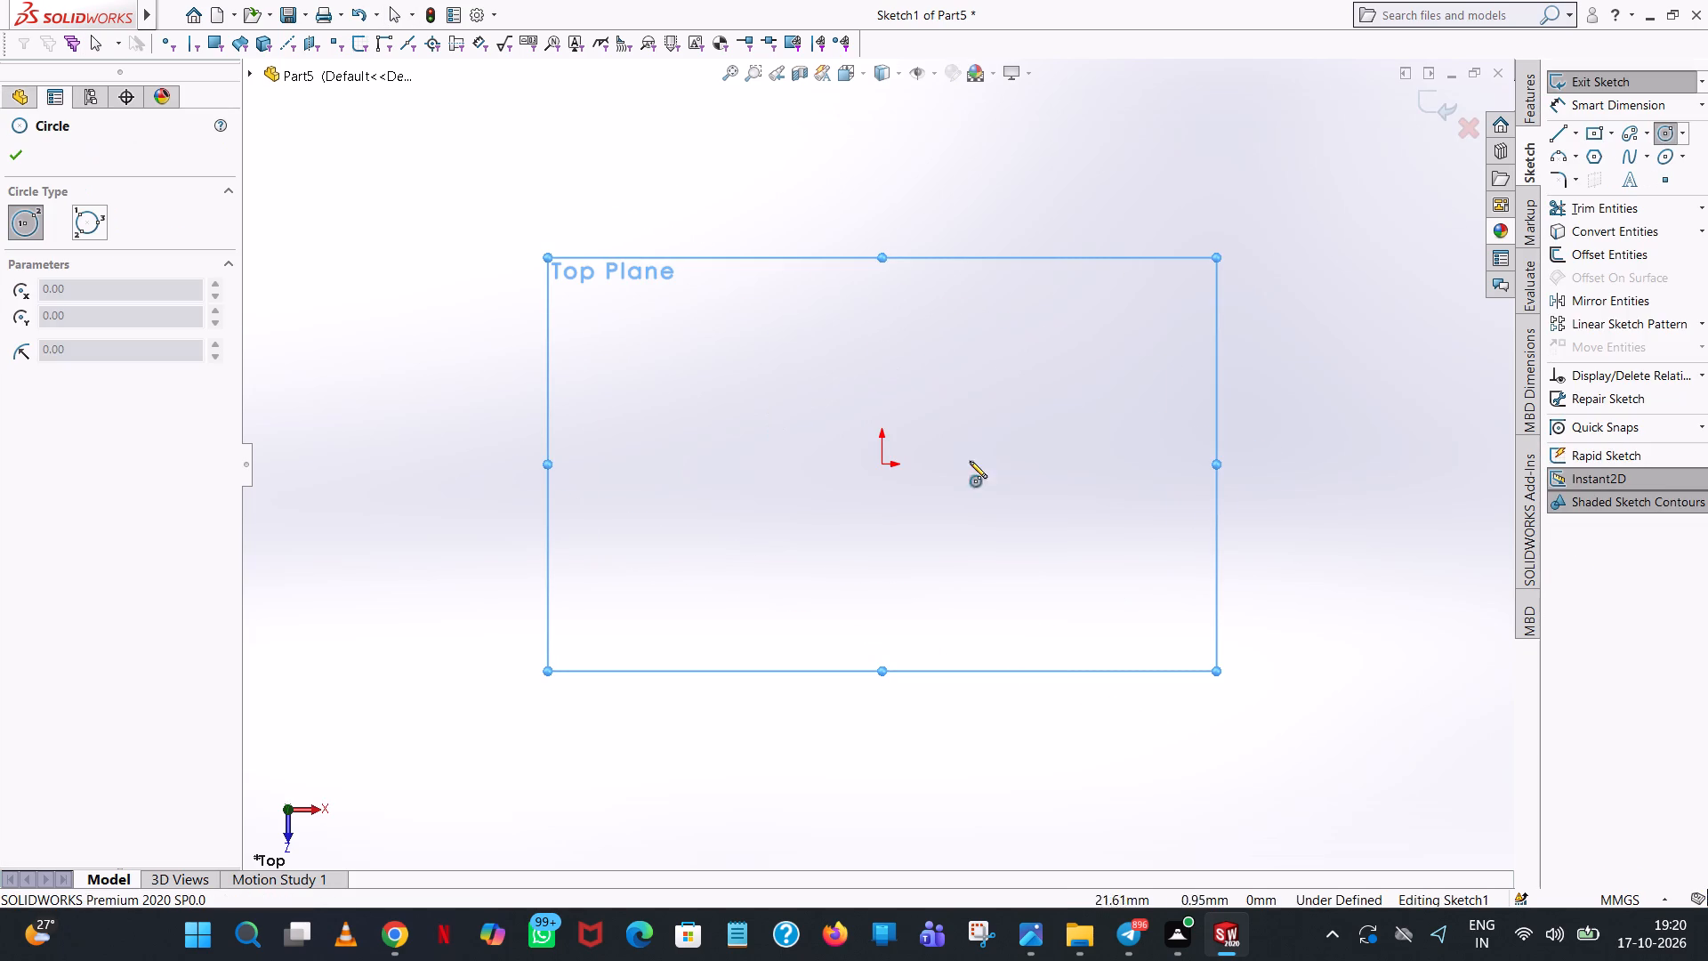
click(882, 464)
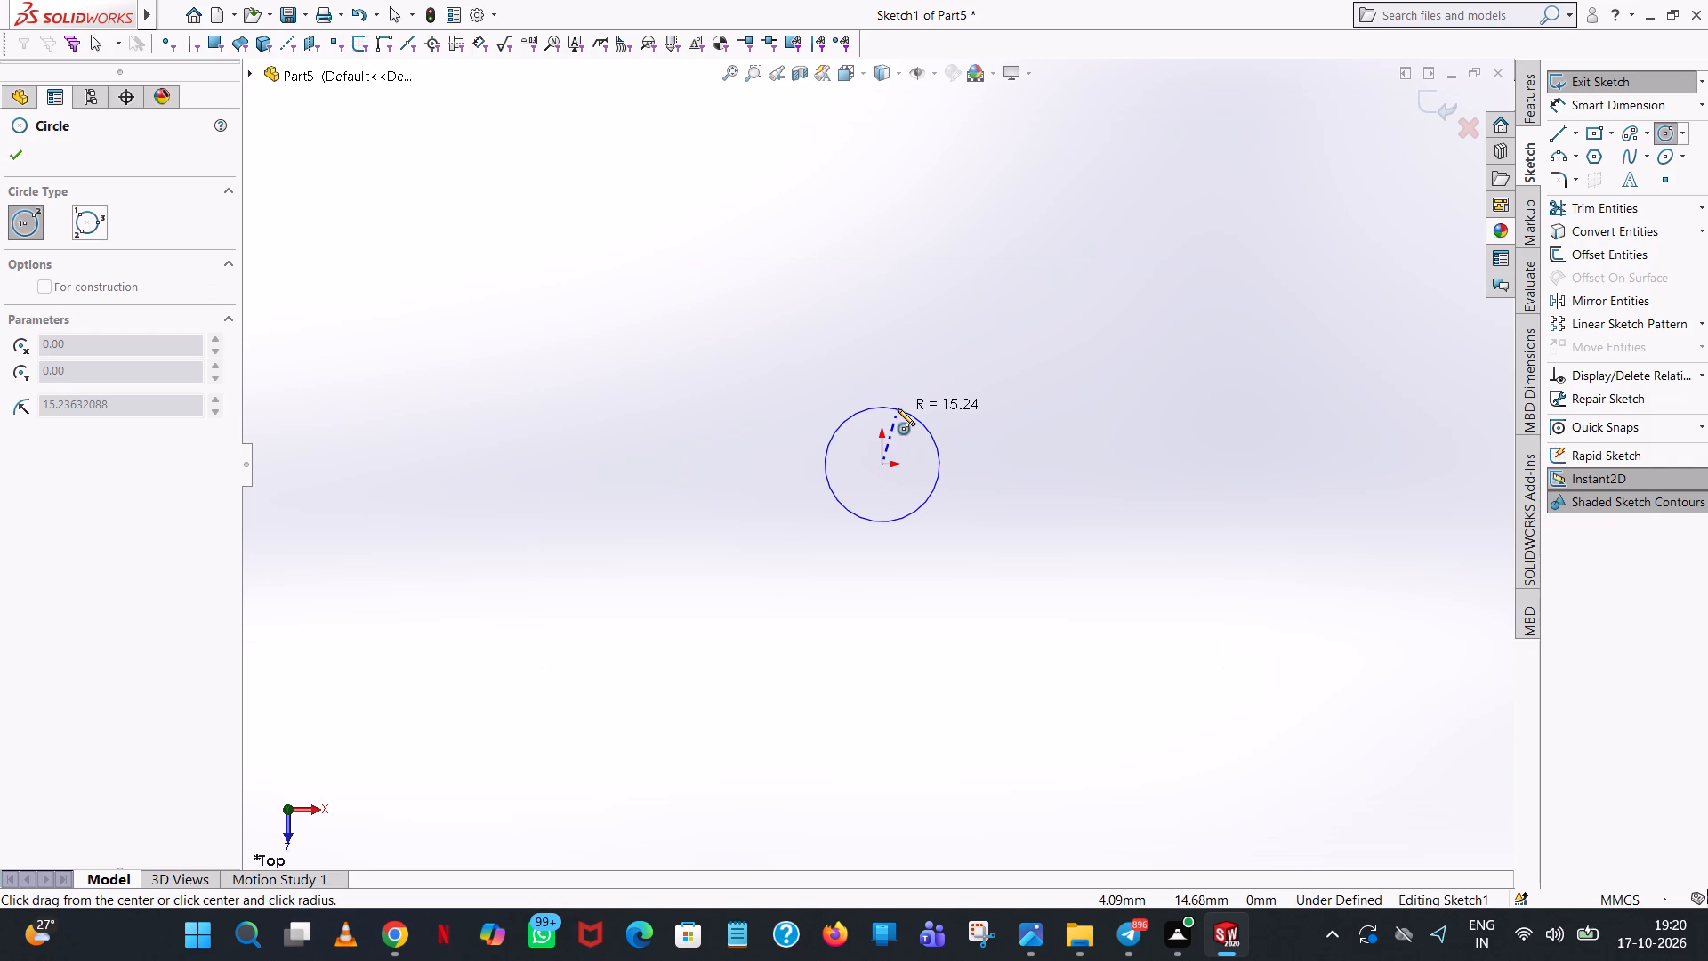
click(898, 408)
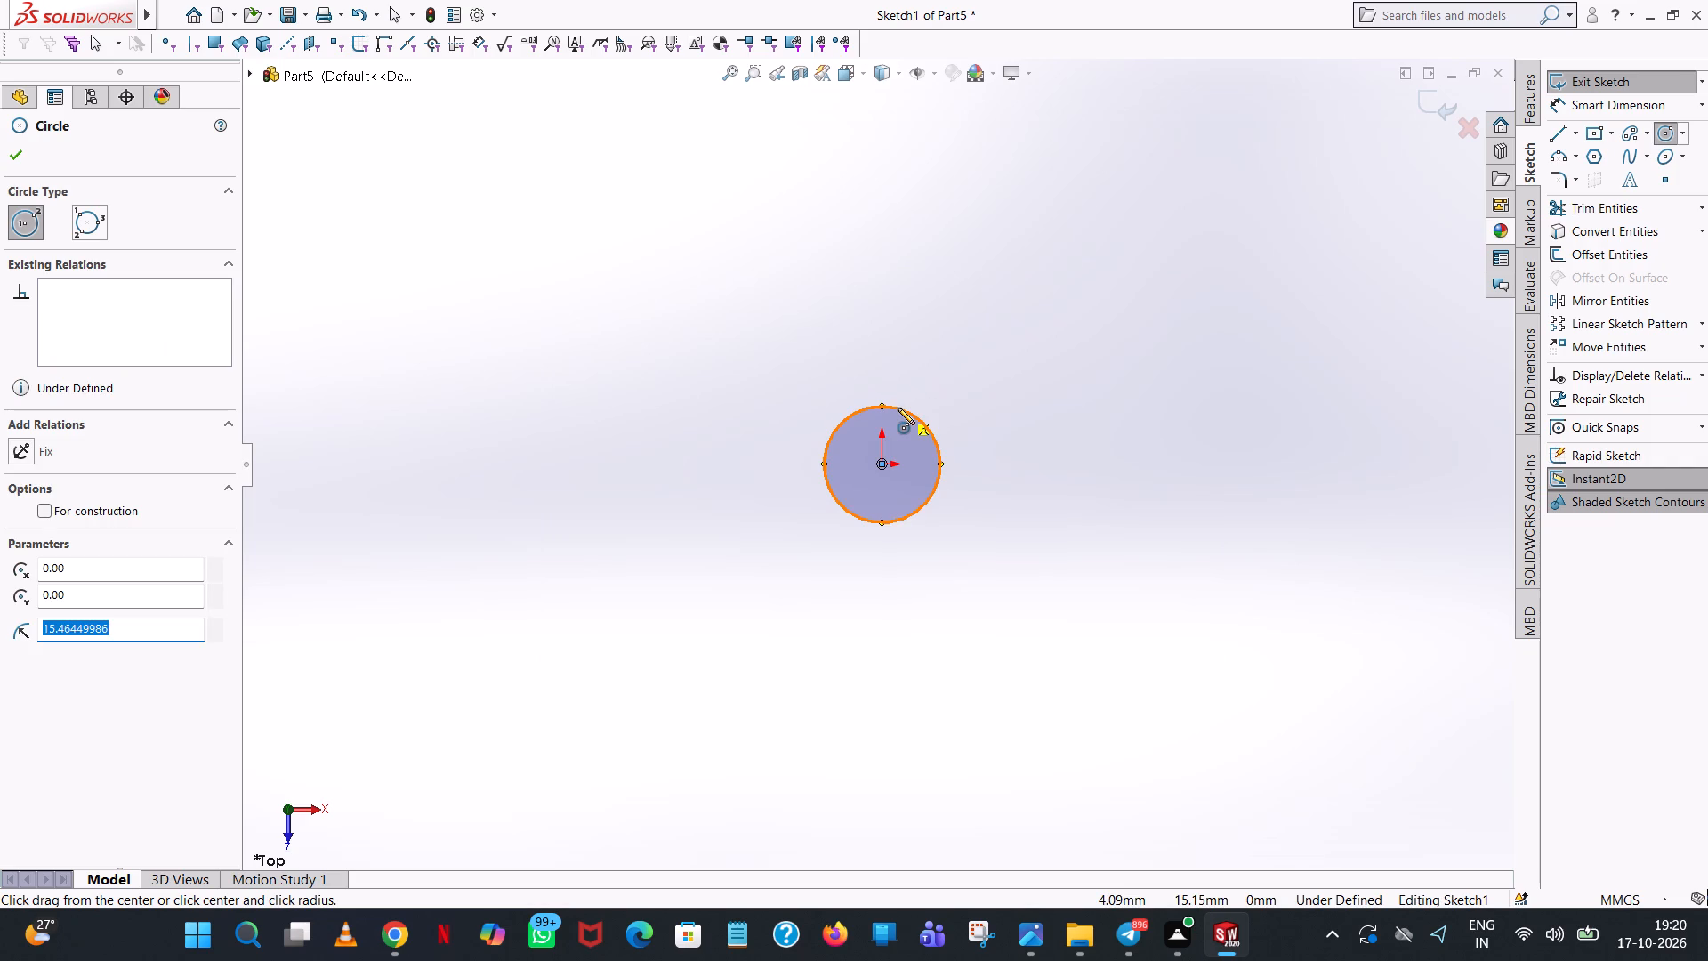
text(34/2)
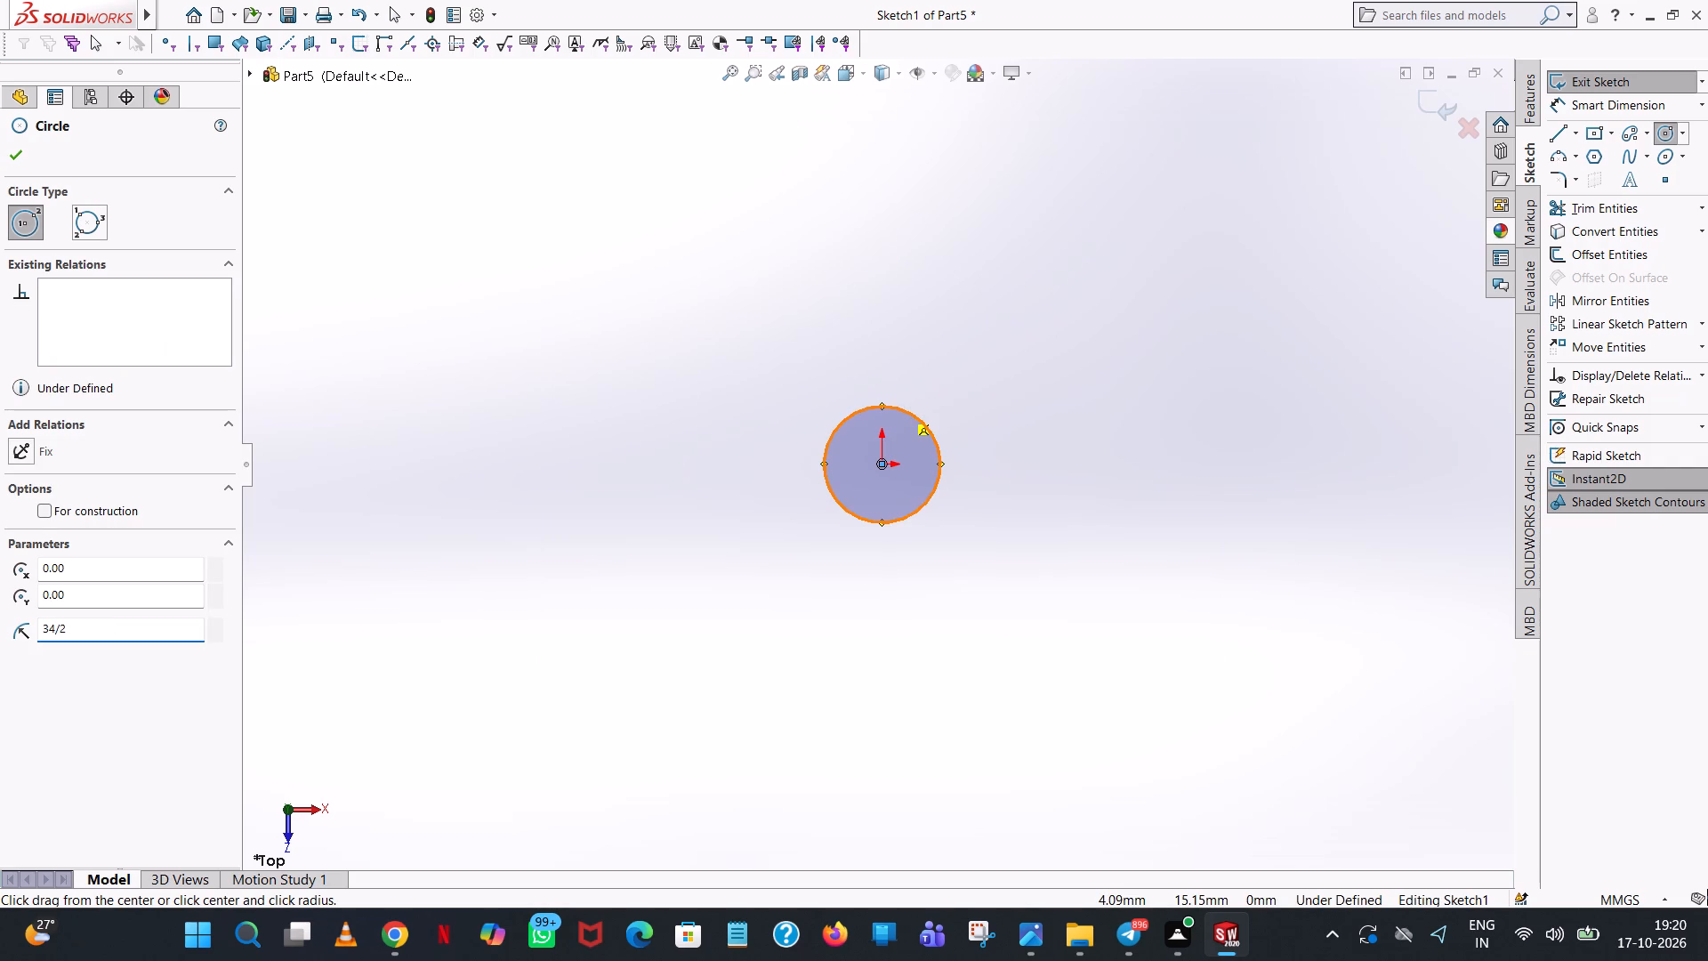
key(Return)
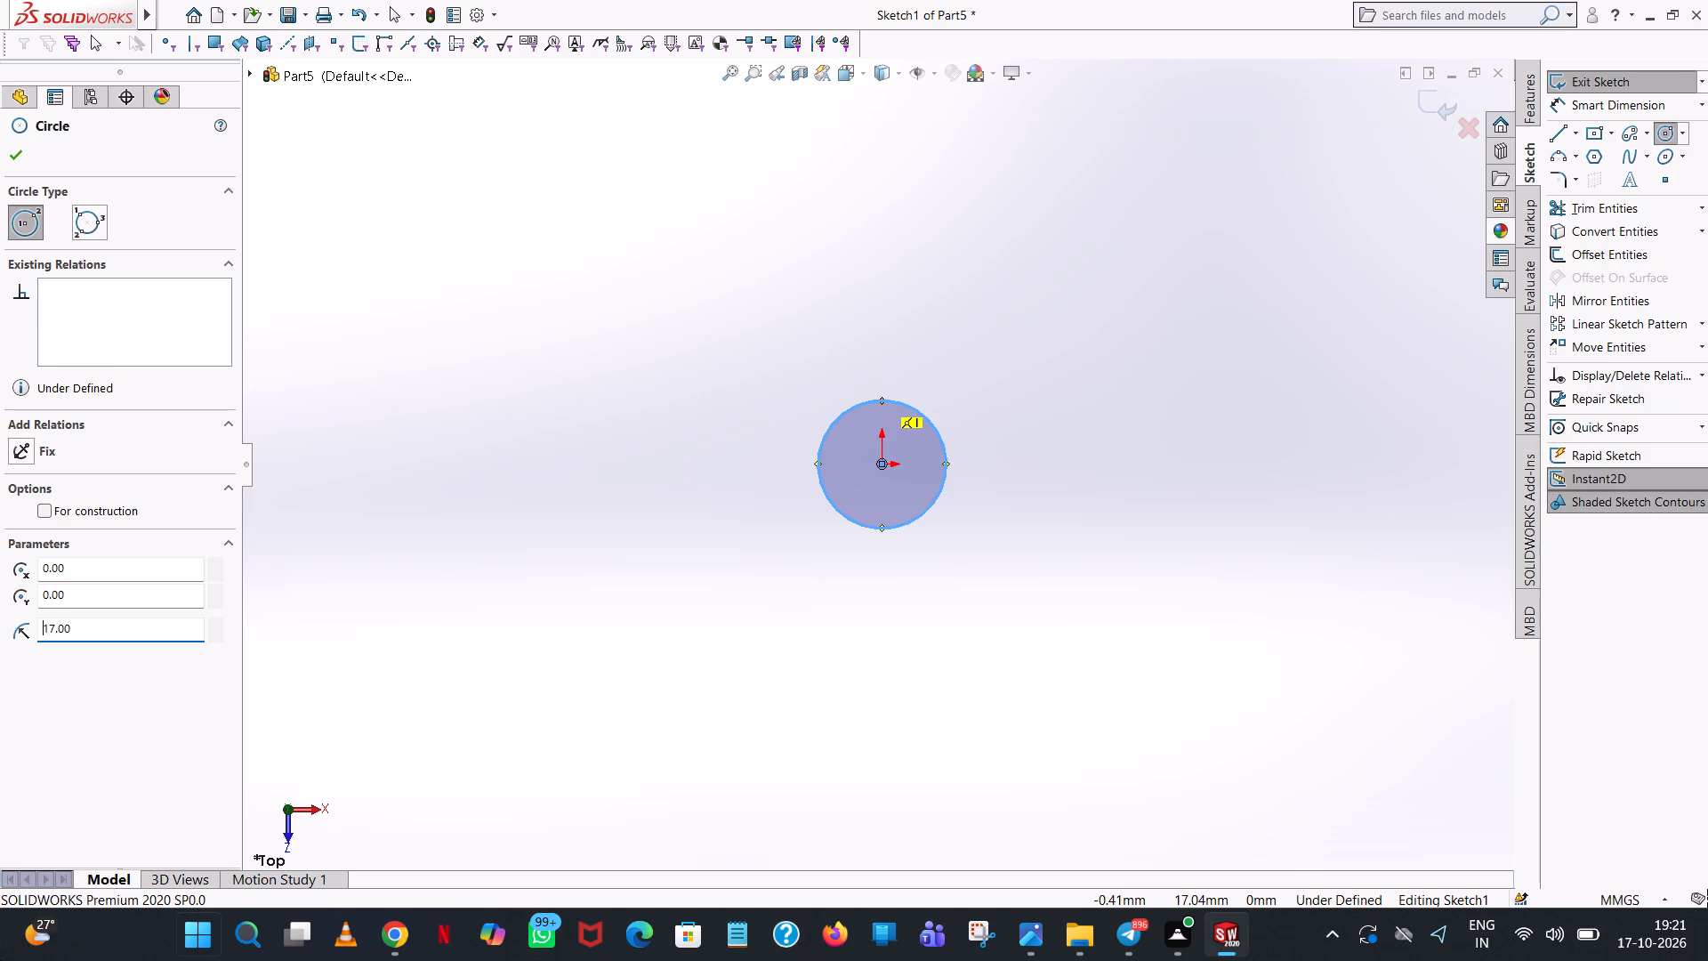
click(24, 142)
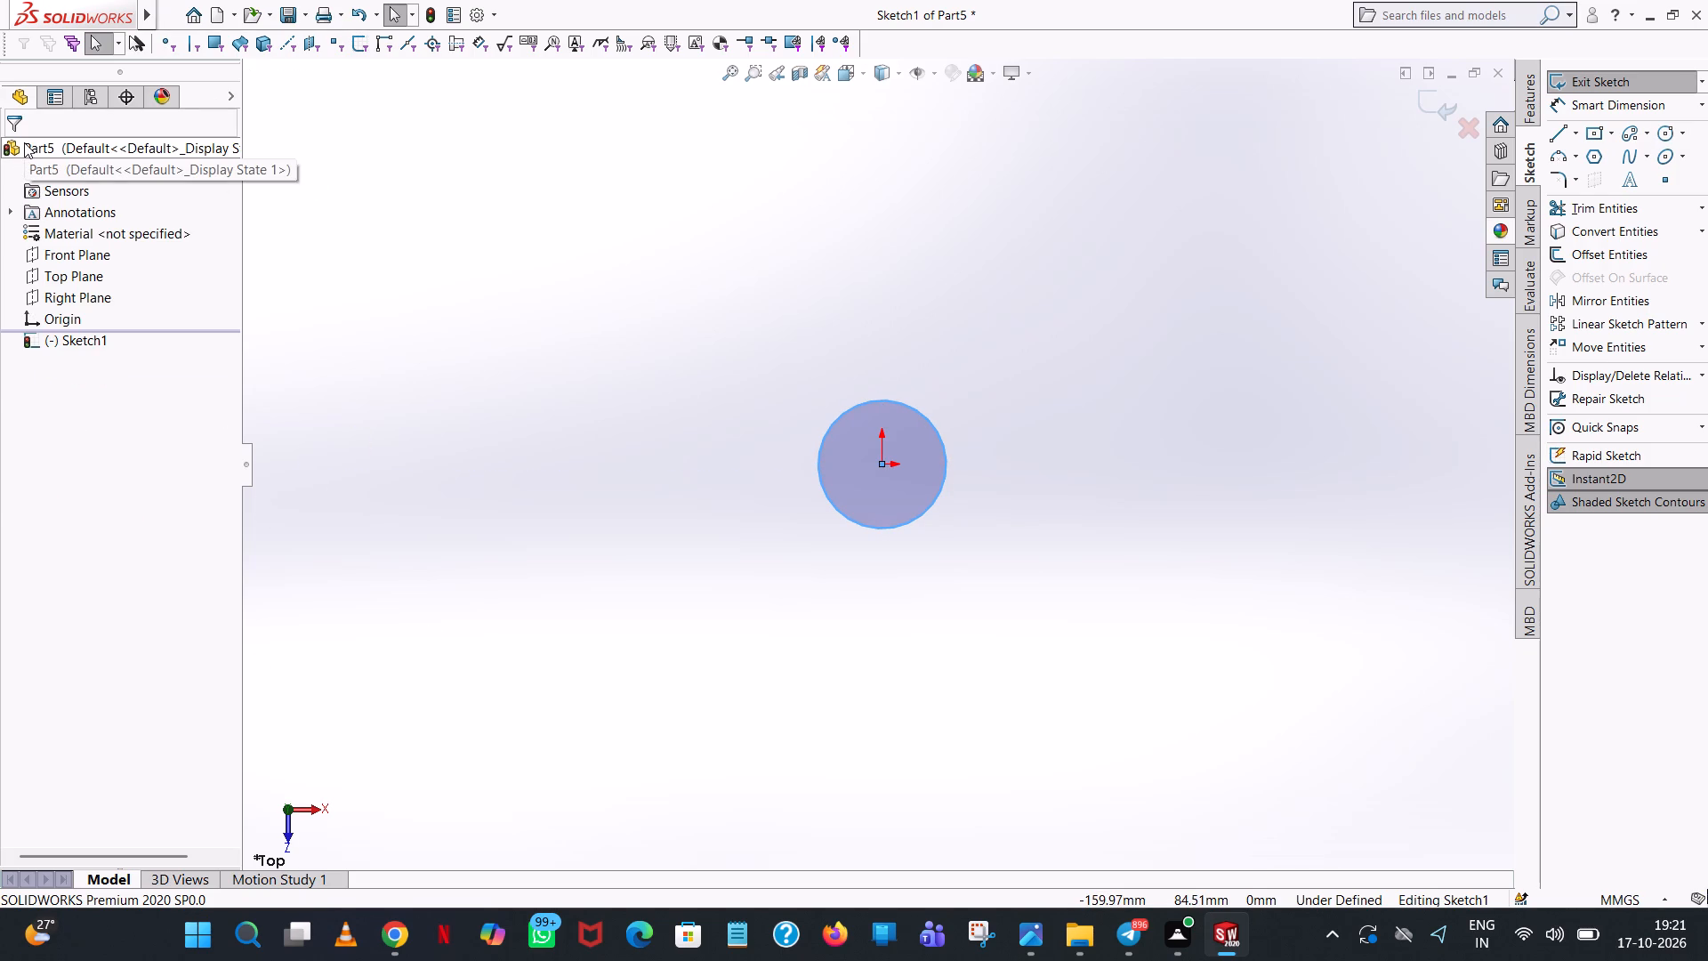
Add a 34 mm diameter dimension to the circle.
scroll(24, 142, up, 1)
click(851, 284)
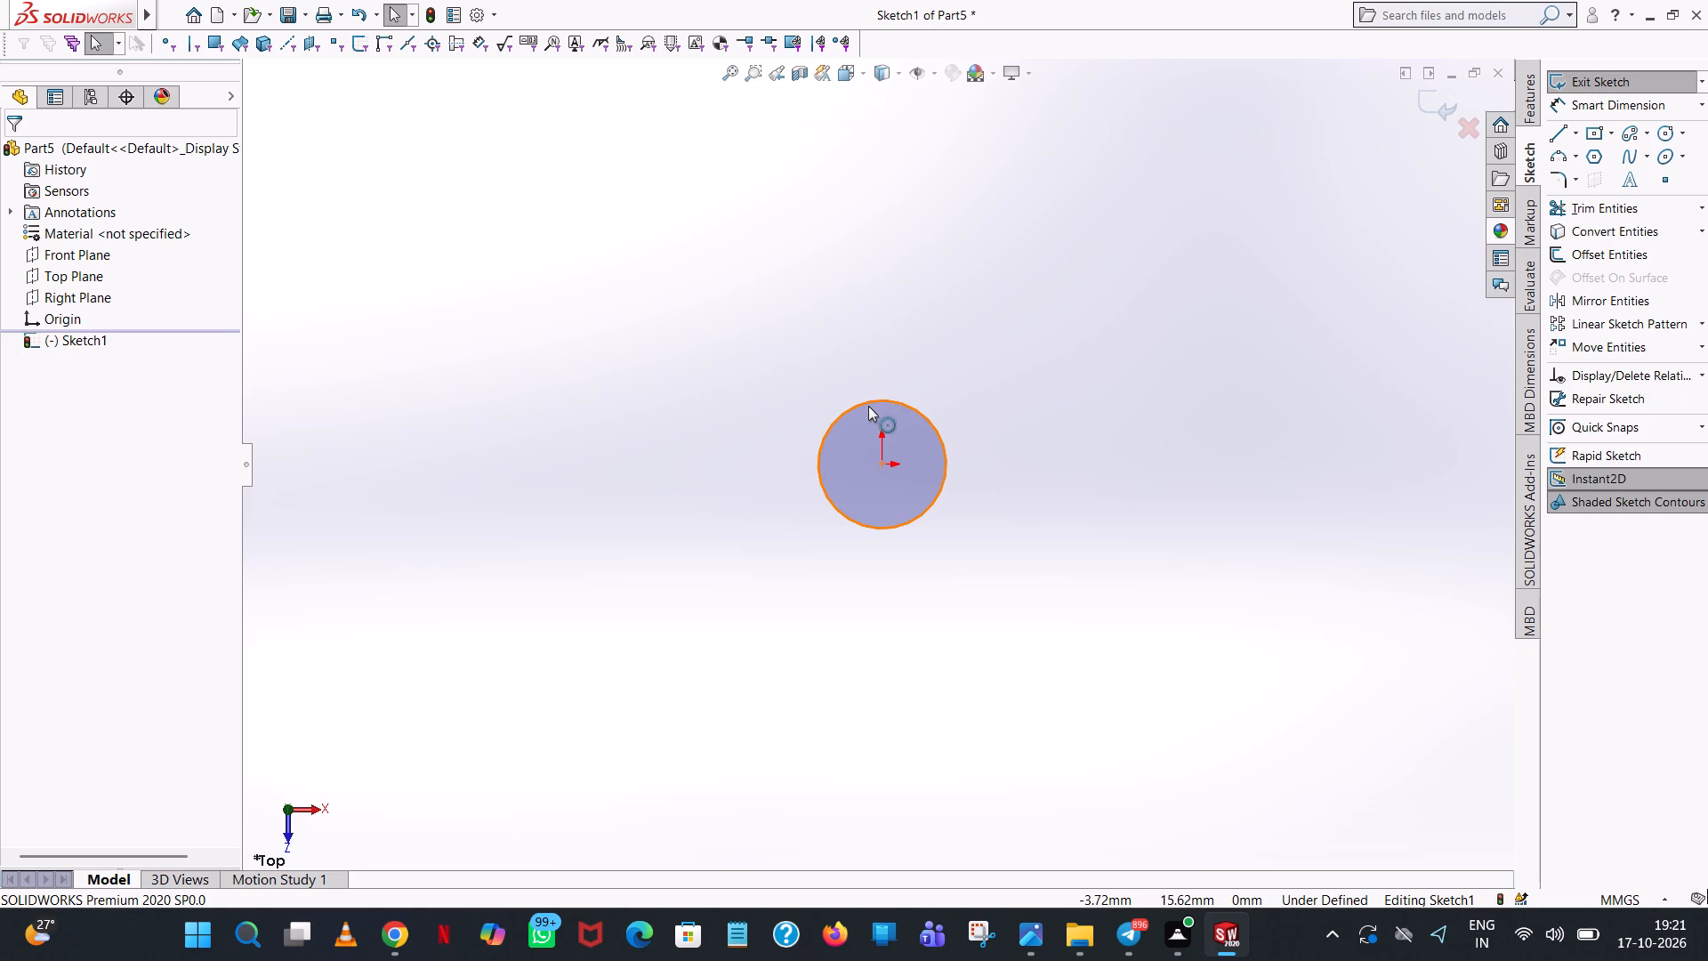
click(868, 406)
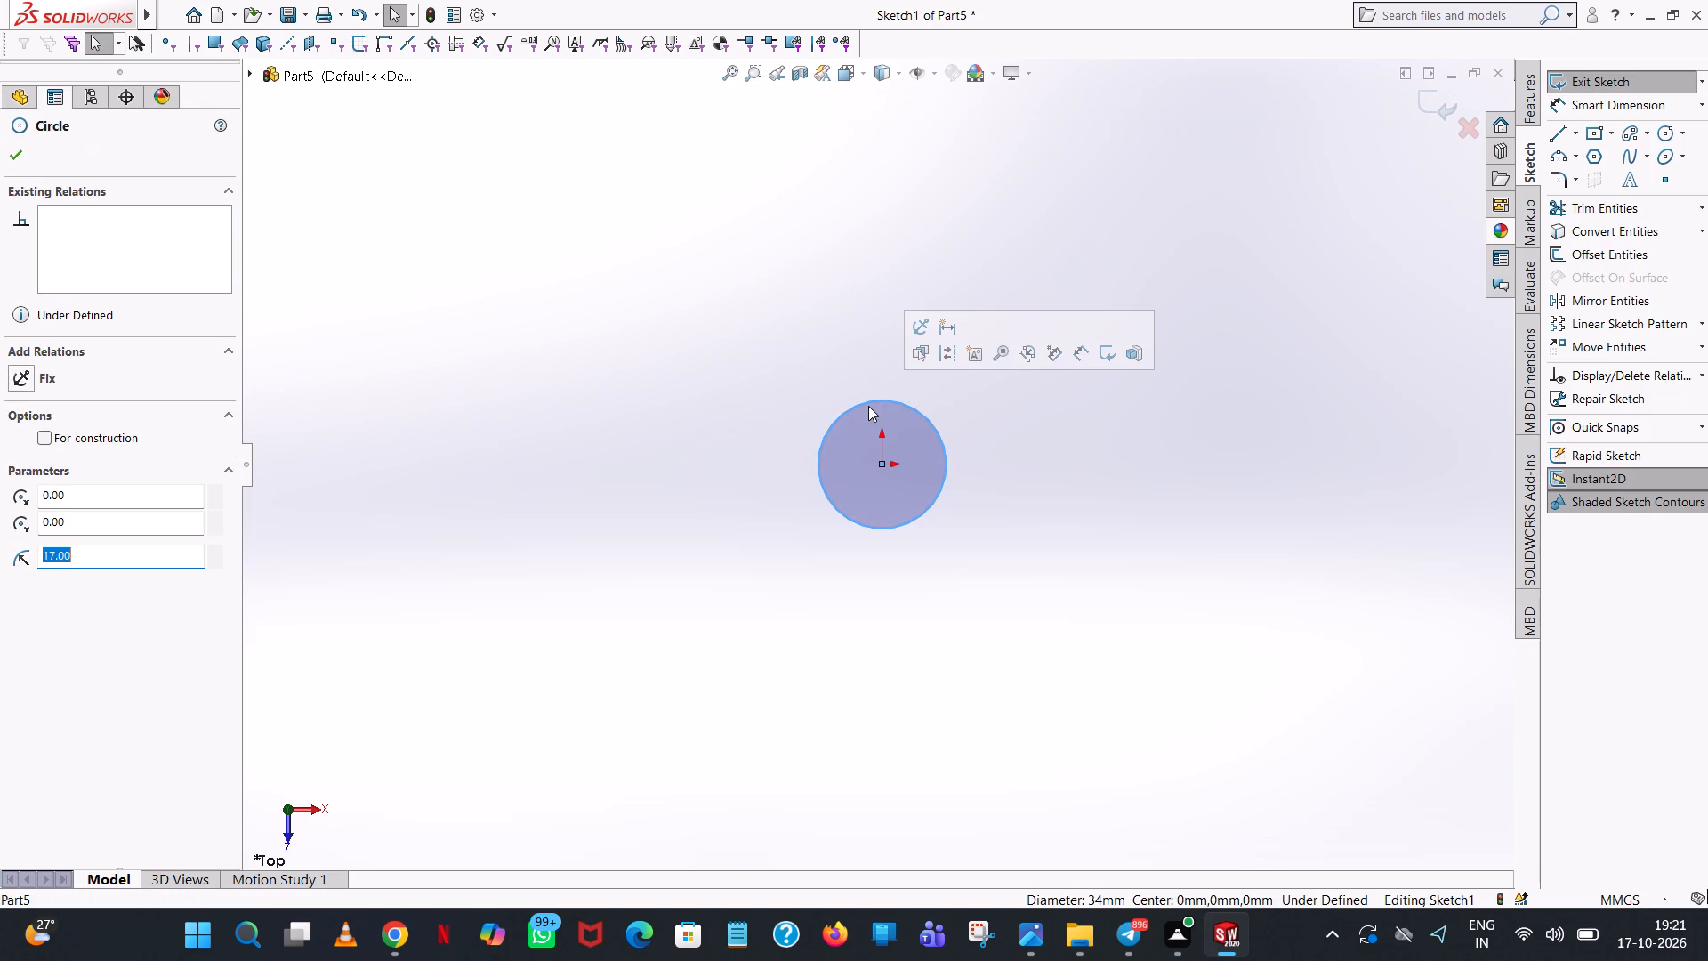
click(769, 183)
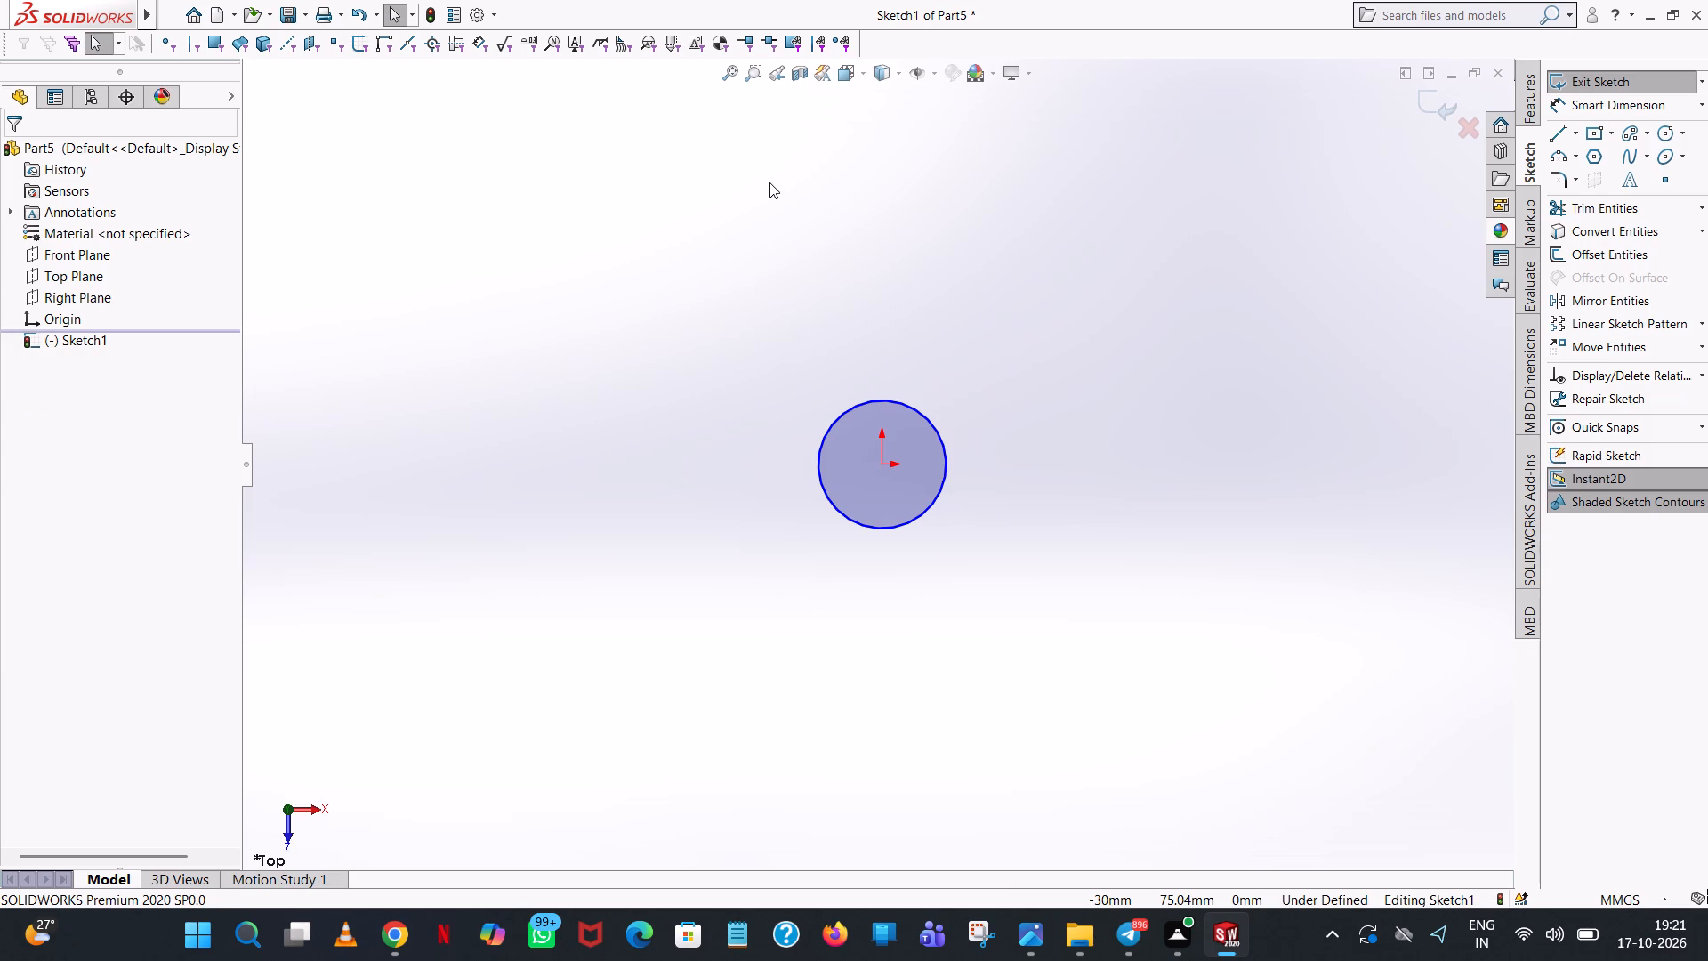
click(1565, 102)
click(852, 408)
click(1243, 358)
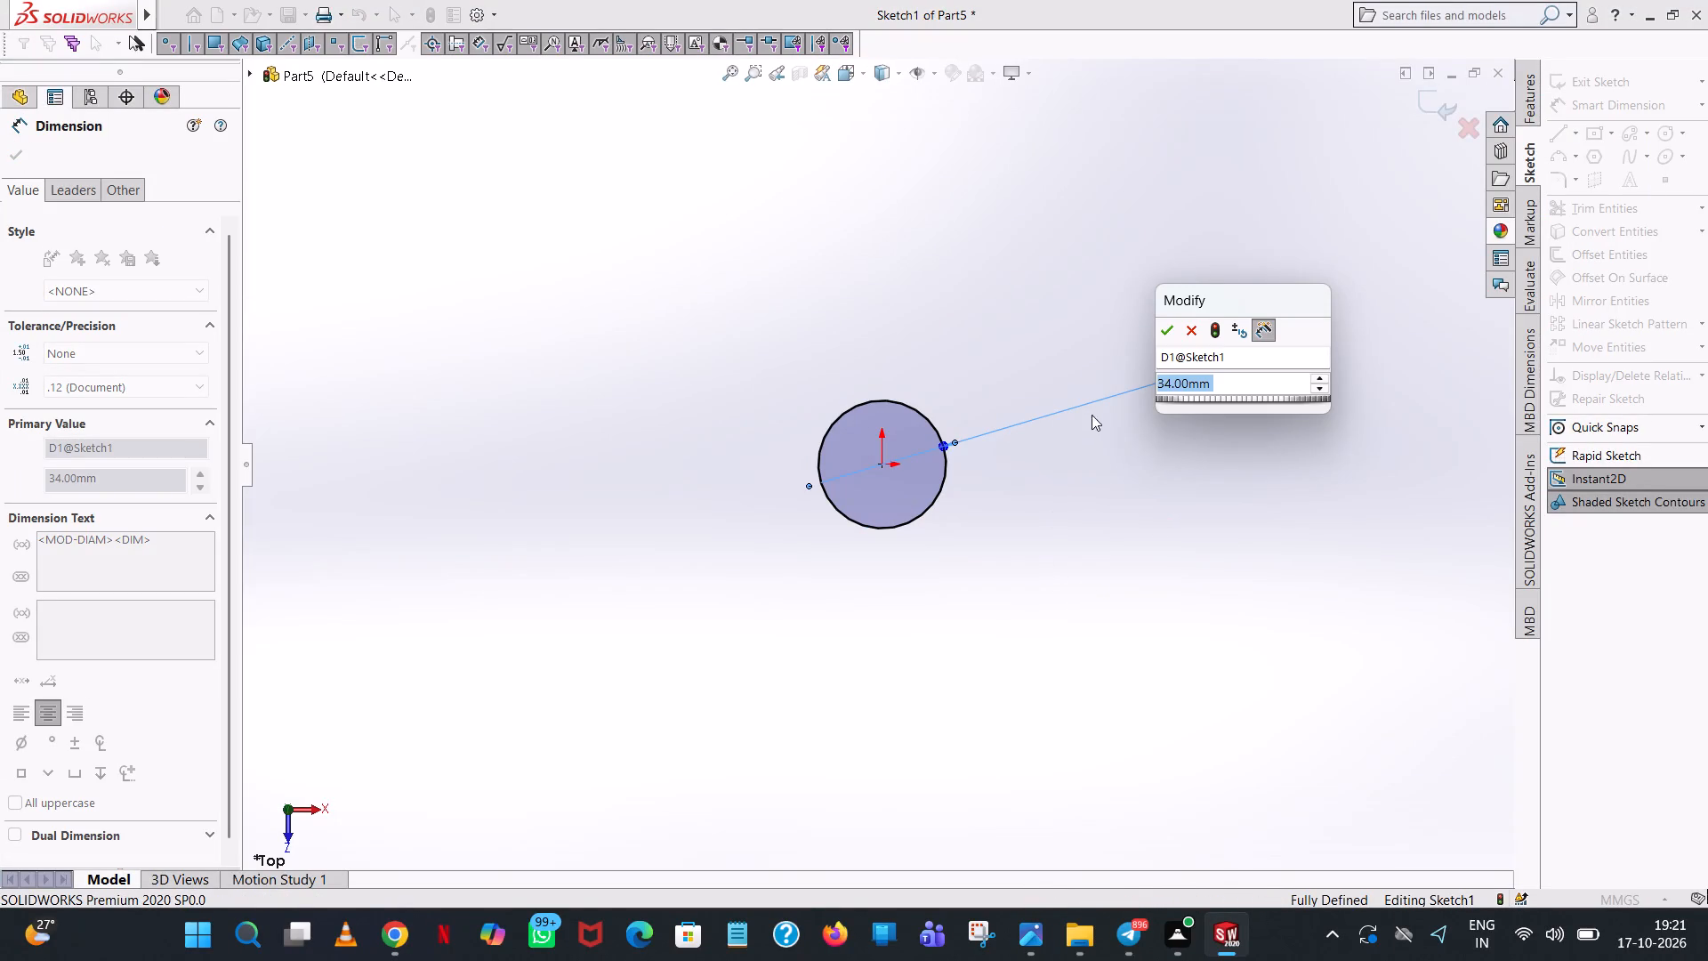
click(1169, 325)
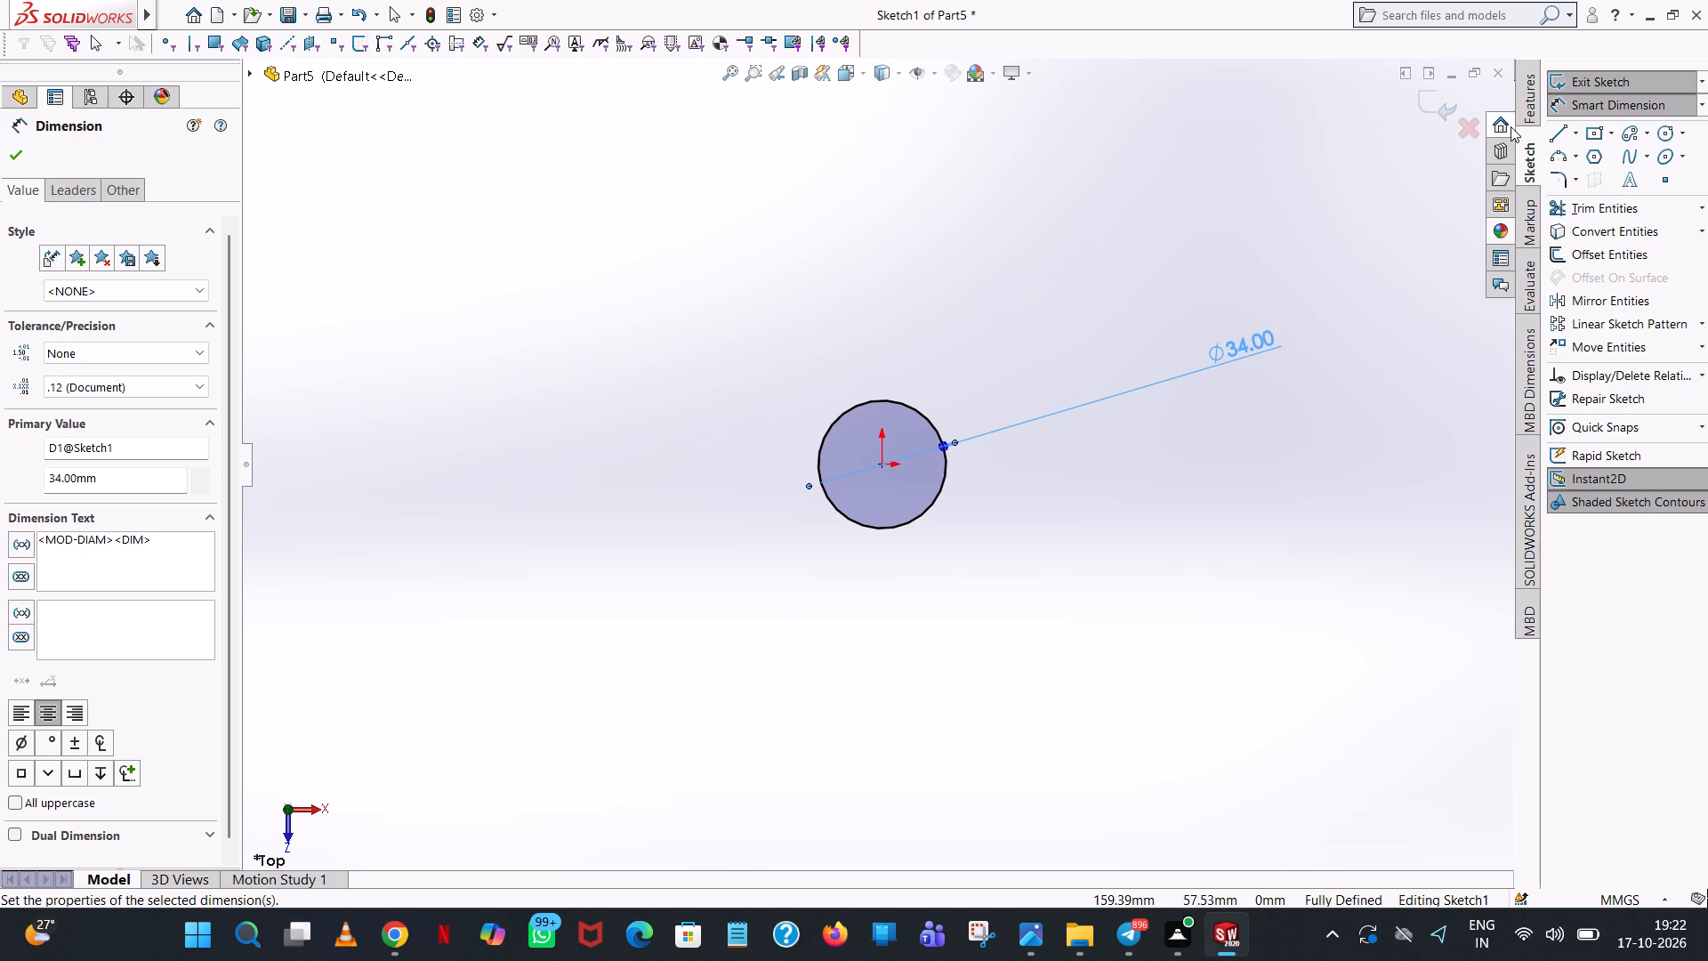
Extrude the circle 20 mm, Blind, from the sketch plane into a solid cylinder.
click(1529, 101)
click(1595, 85)
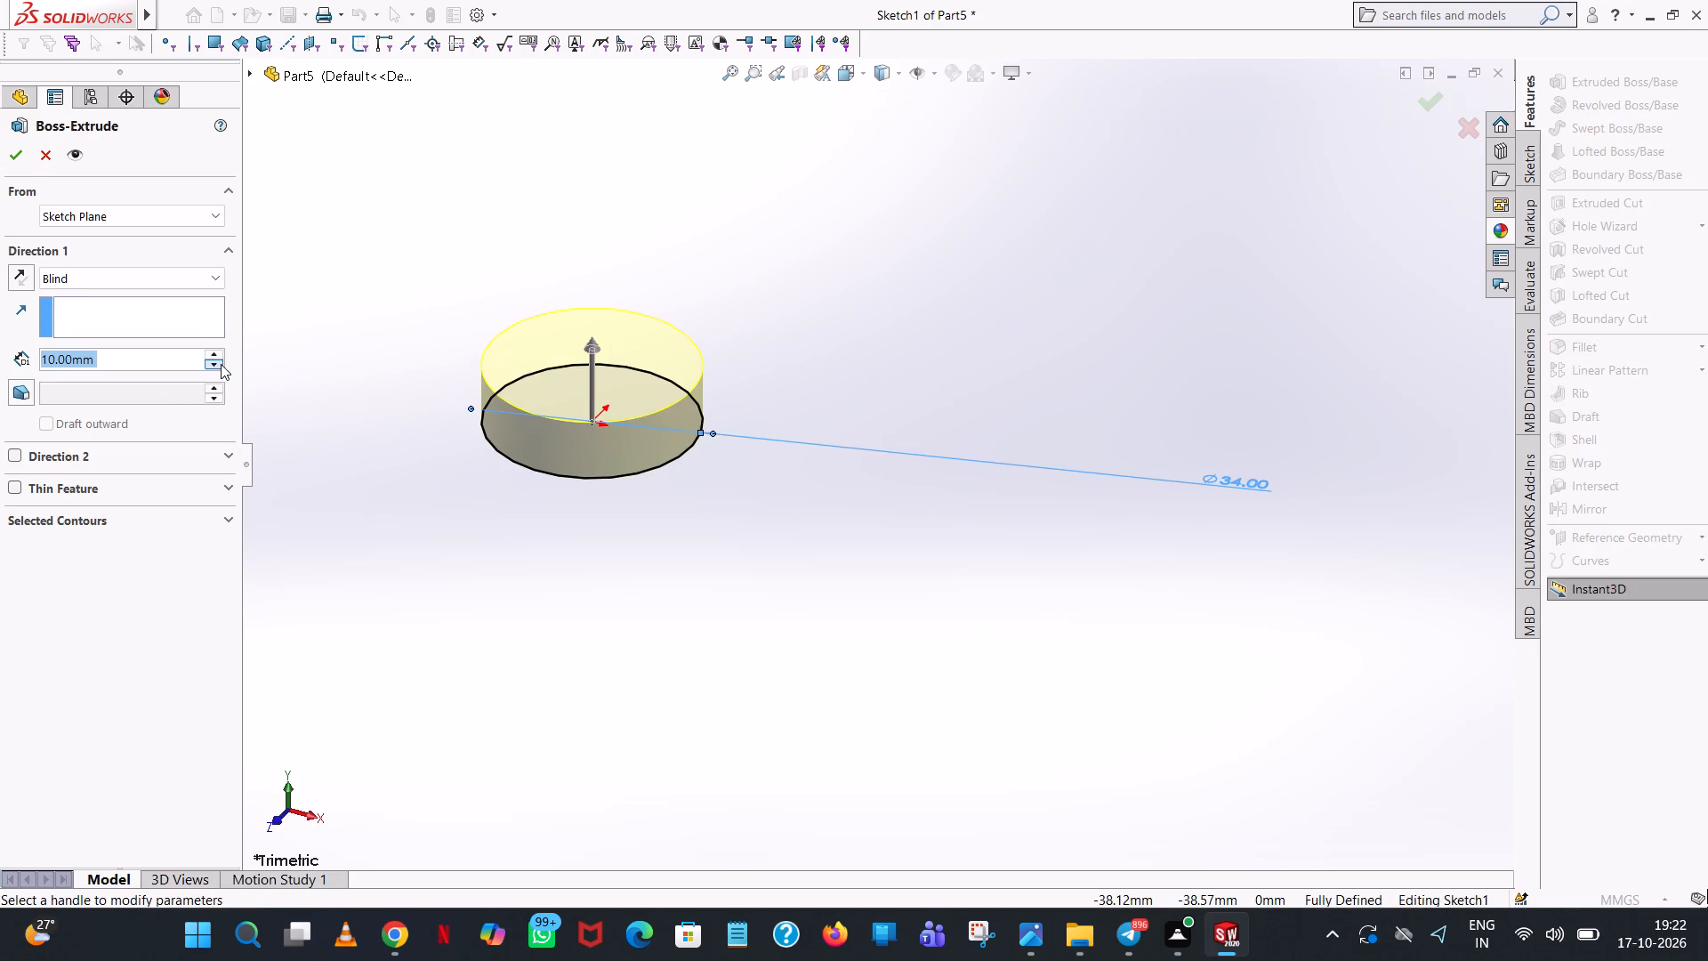
click(213, 352)
click(13, 156)
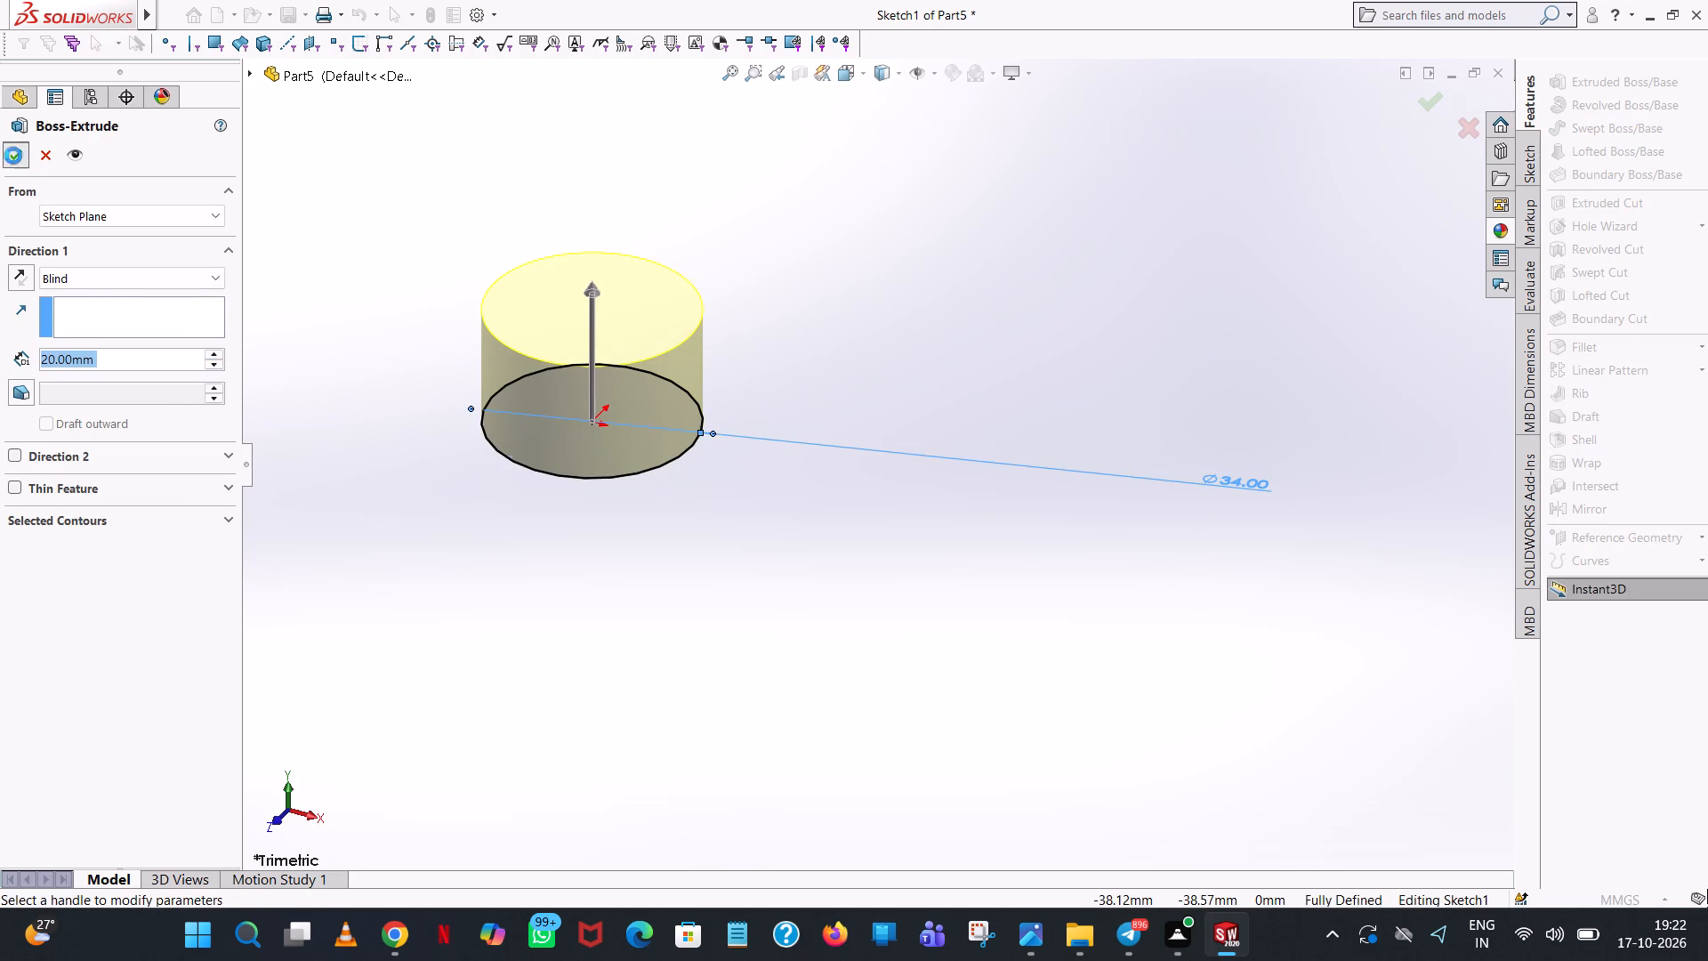
click(833, 259)
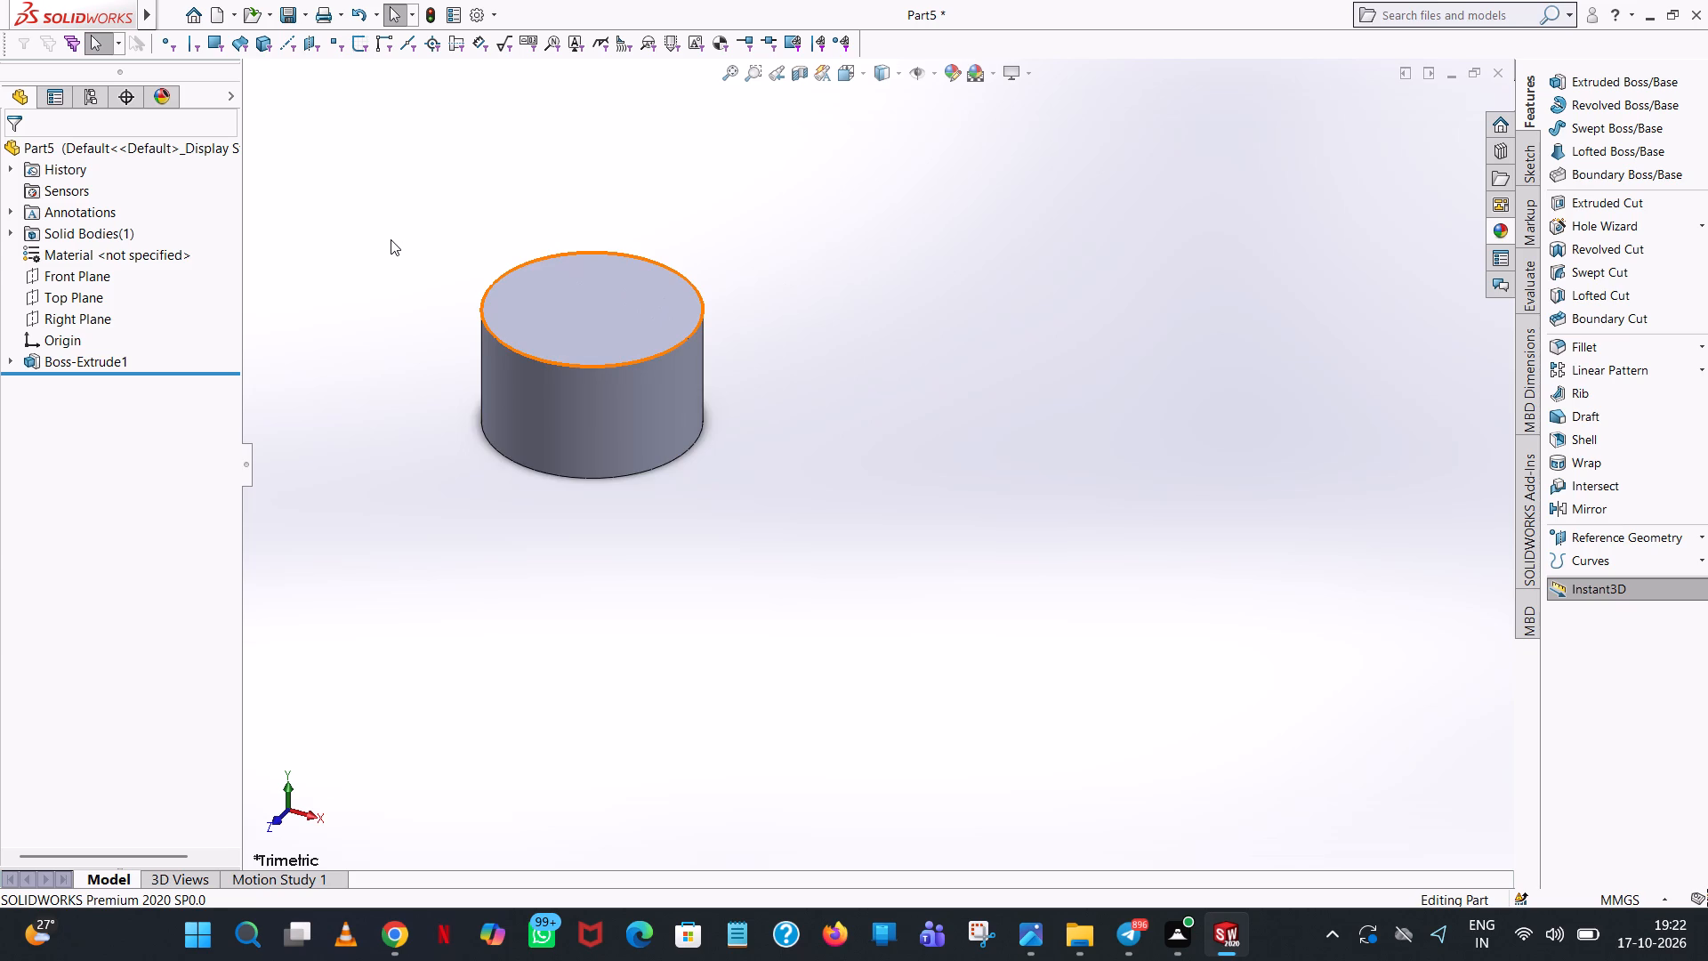
scroll(391, 239, up, 3)
scroll(709, 255, down, 1)
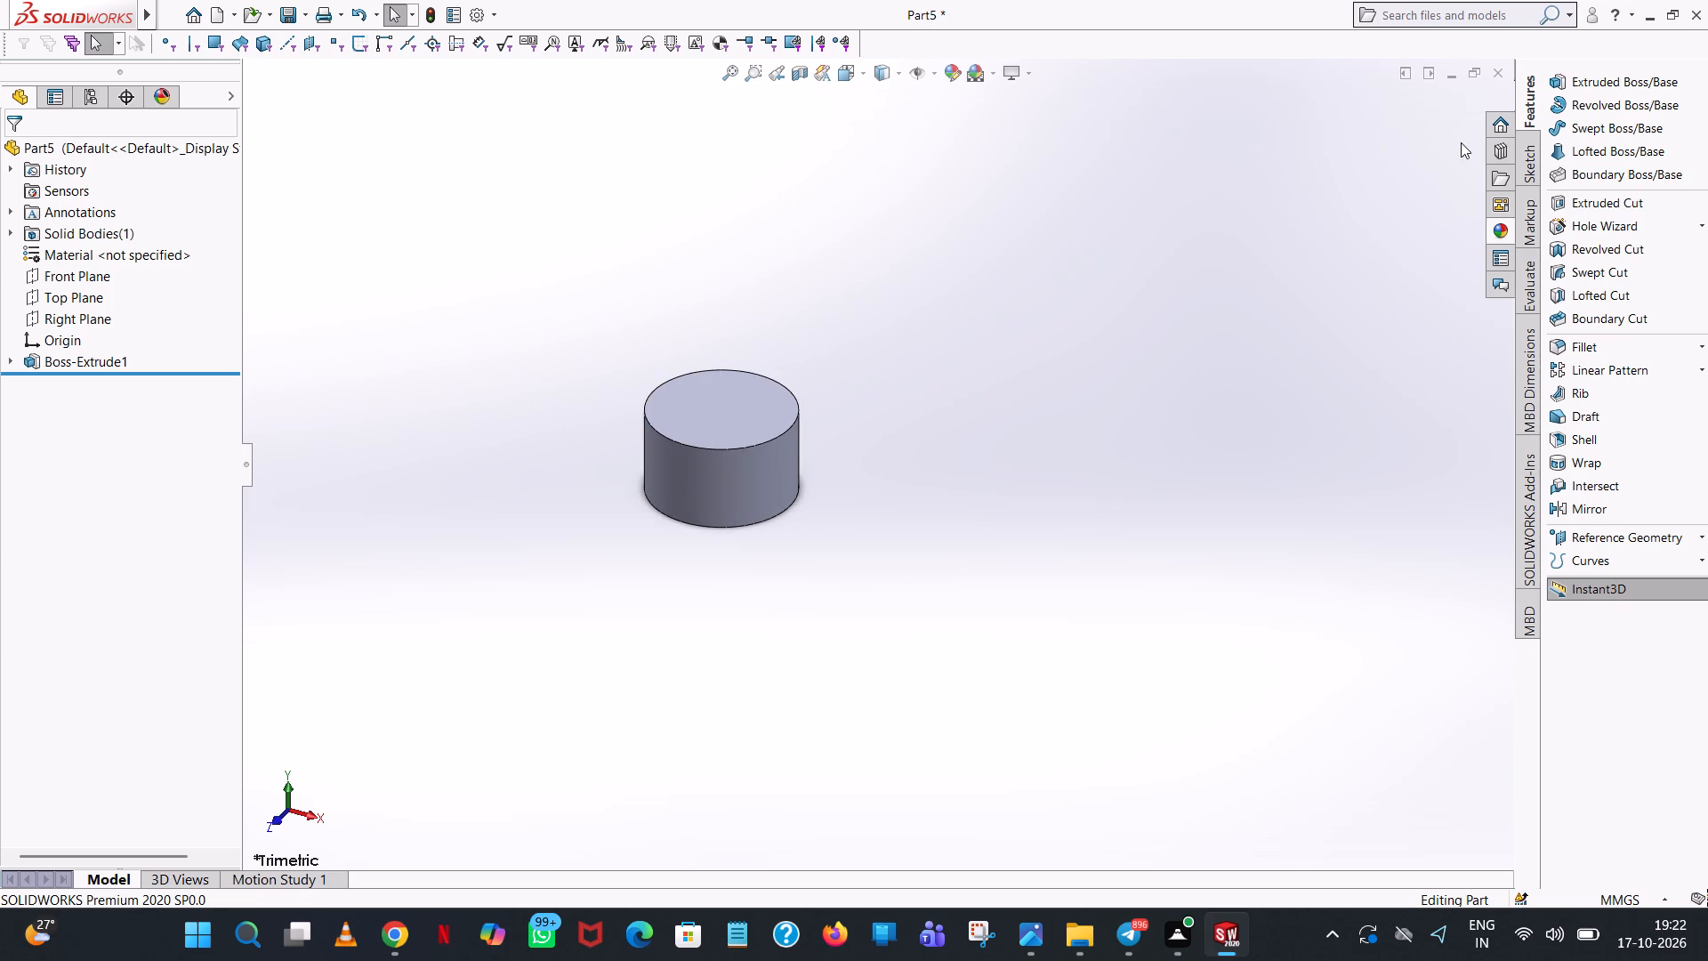
For an Extruded Cut, sketch a circle on the cylinder's top face, centred on the origin, with a radius of 19/2 mm.
click(1617, 213)
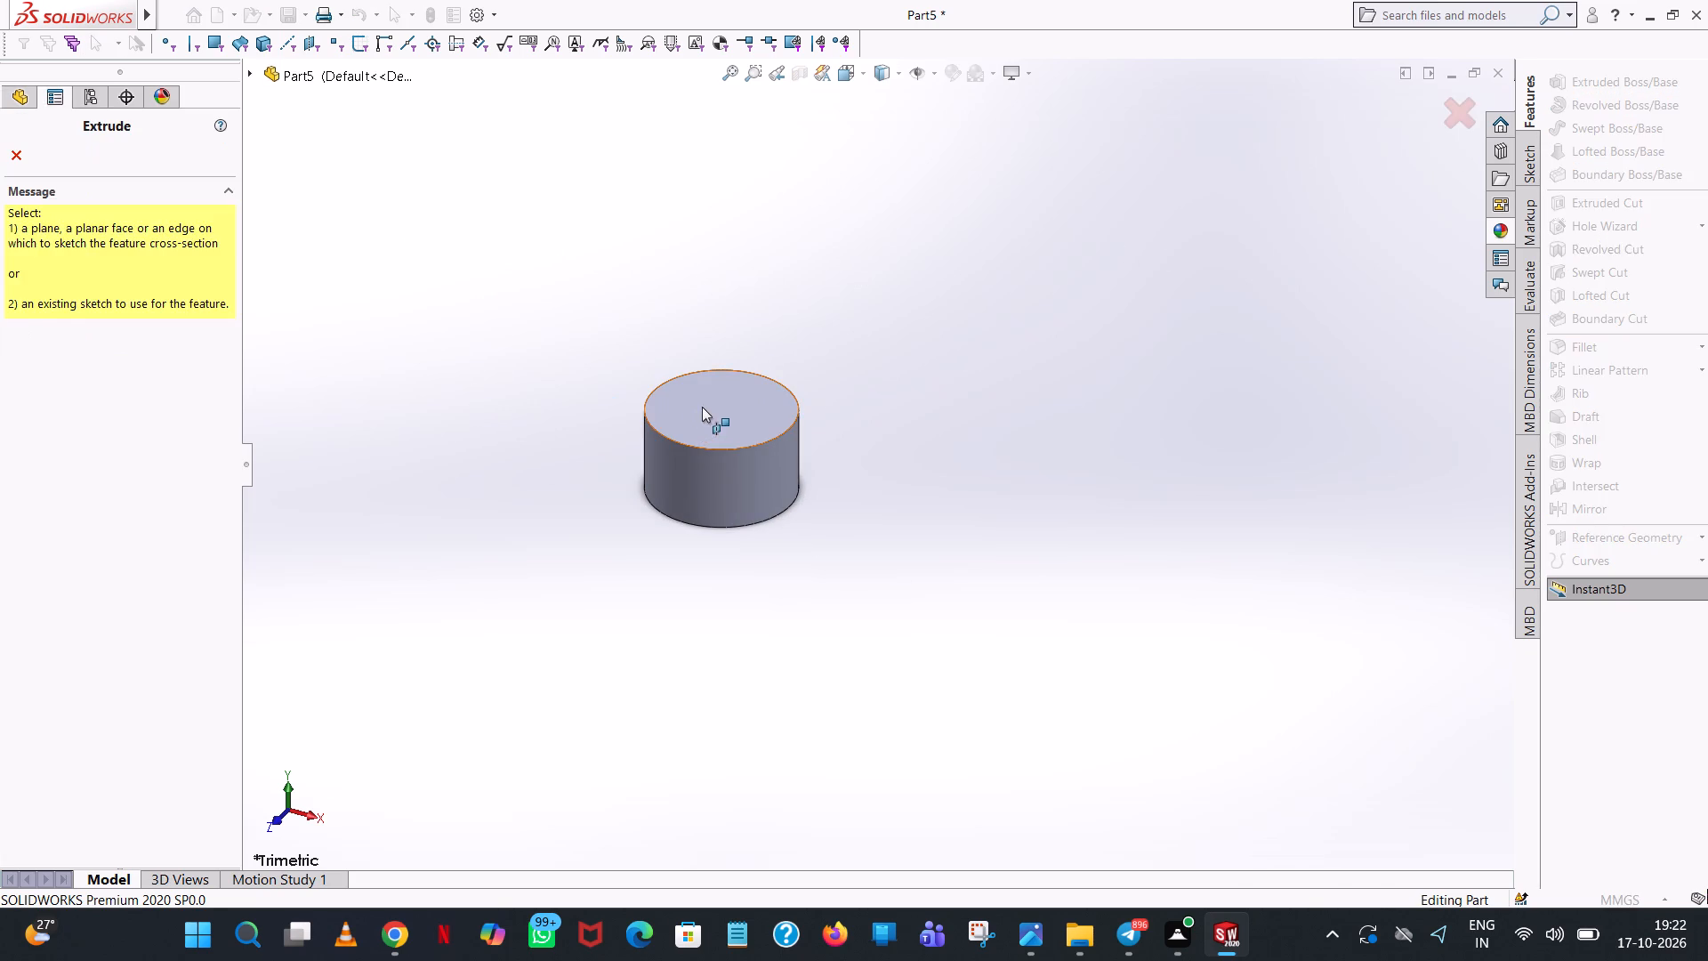
click(705, 407)
middle_drag(896, 345, 922, 529)
scroll(922, 529, down, 1)
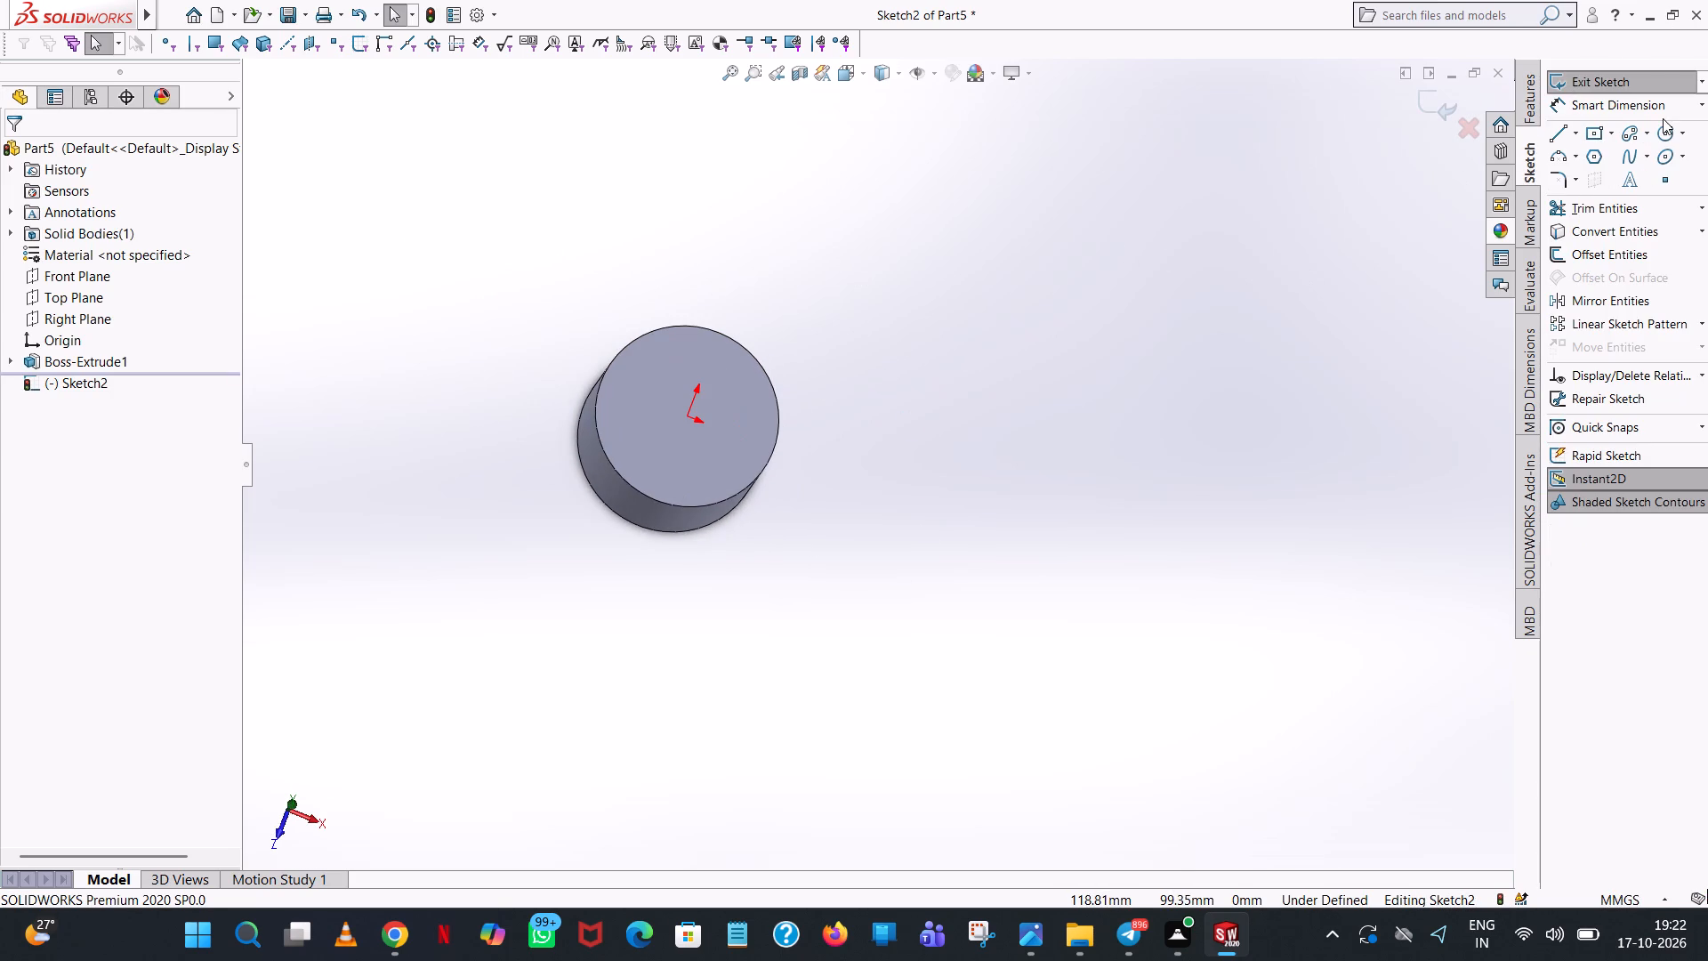
click(1666, 133)
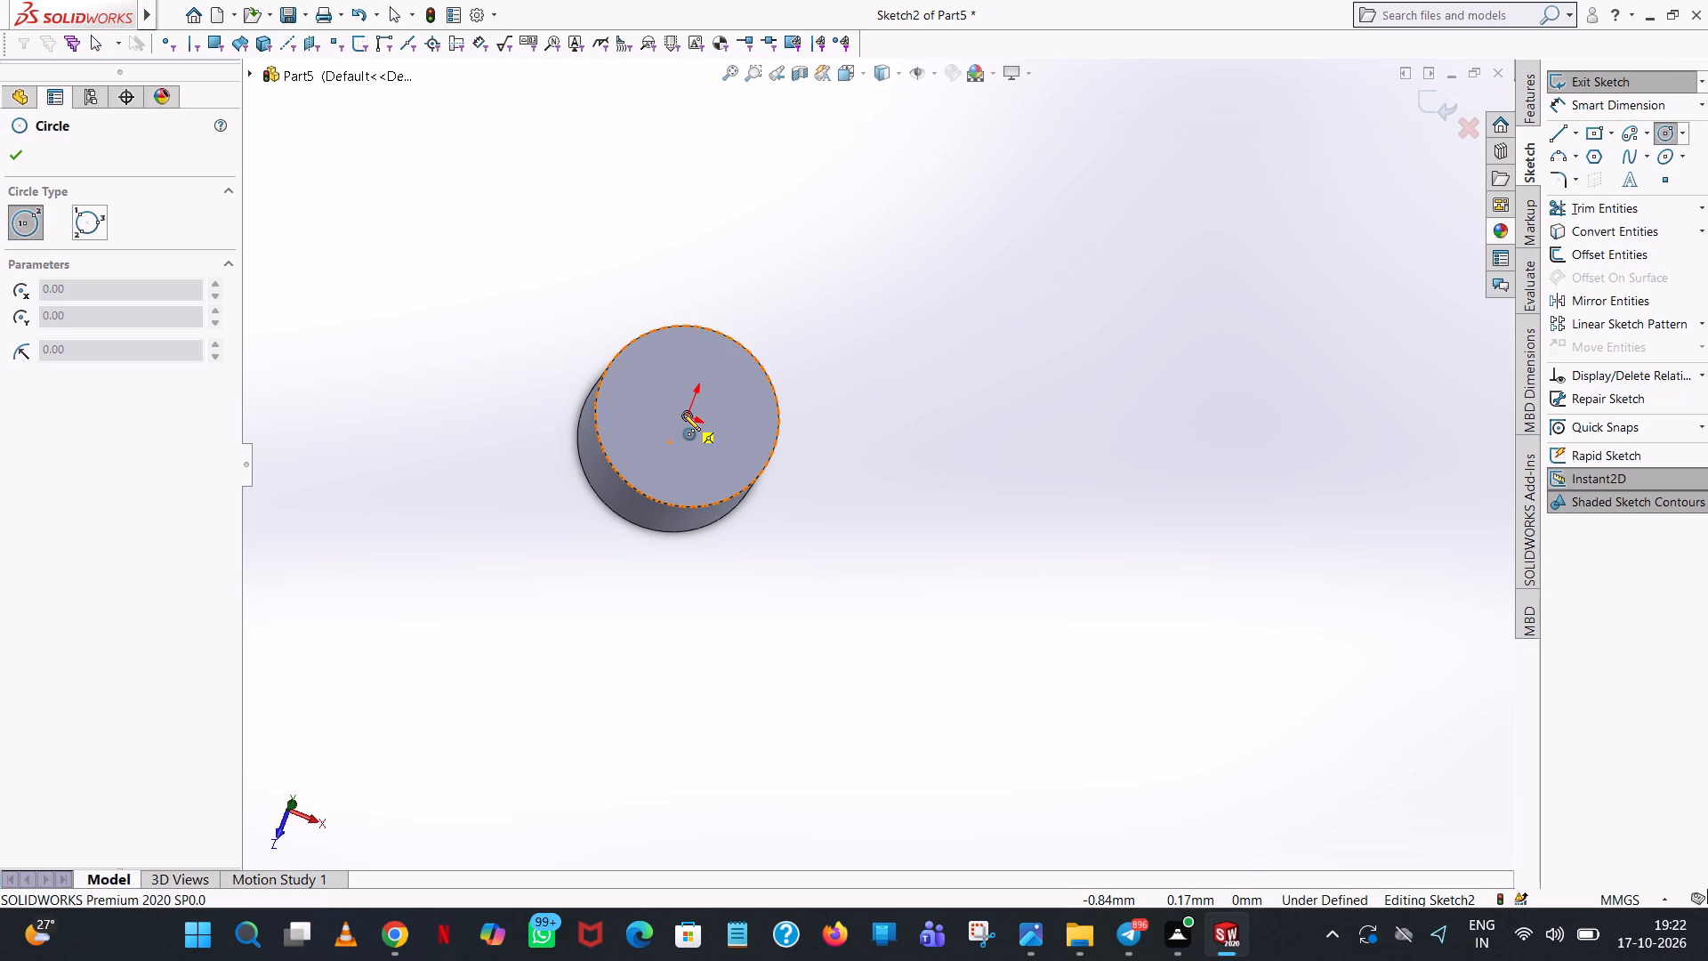
click(686, 414)
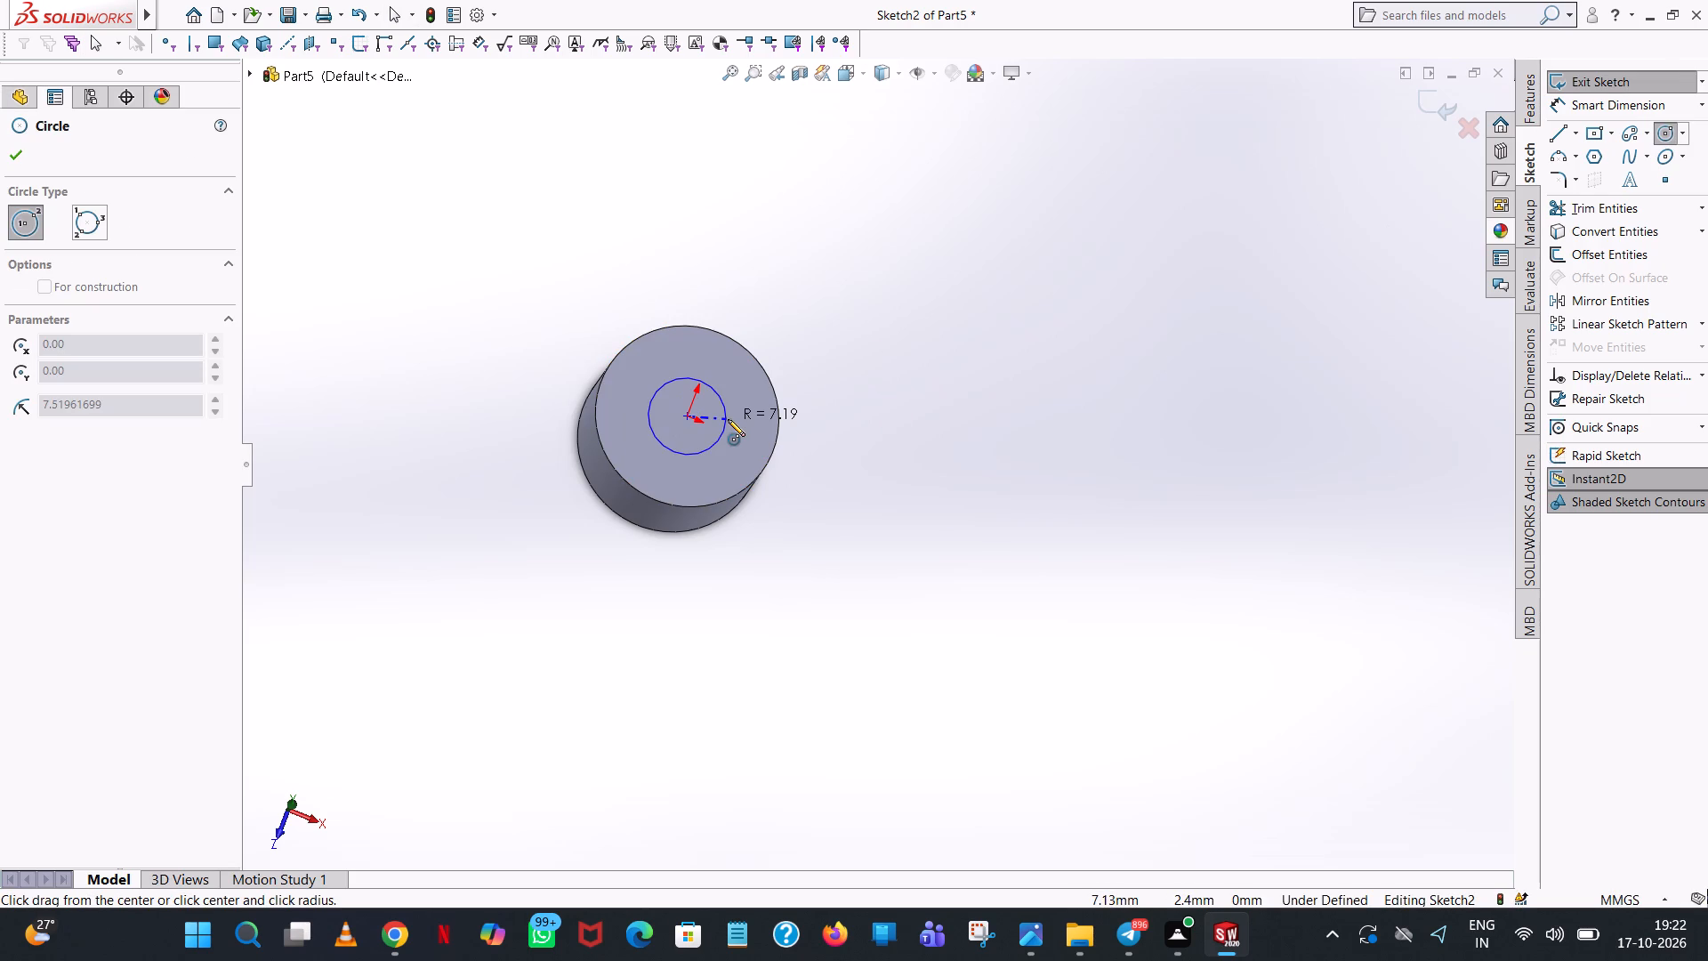
click(753, 419)
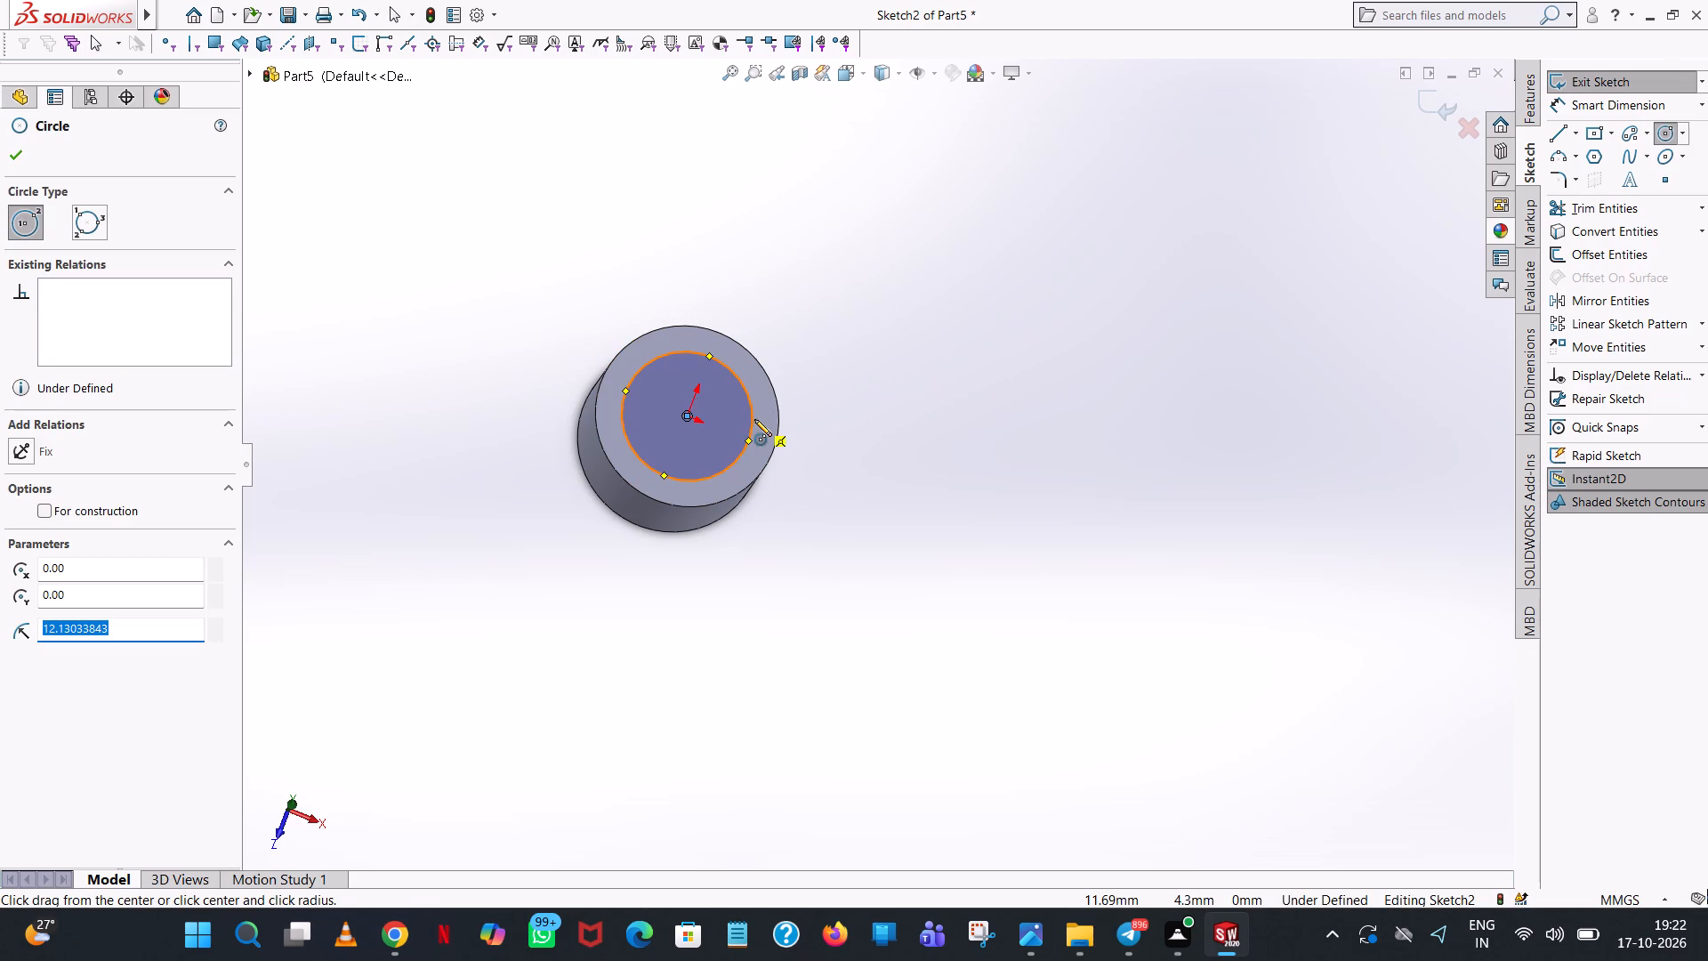
text(19/2)
key(Return)
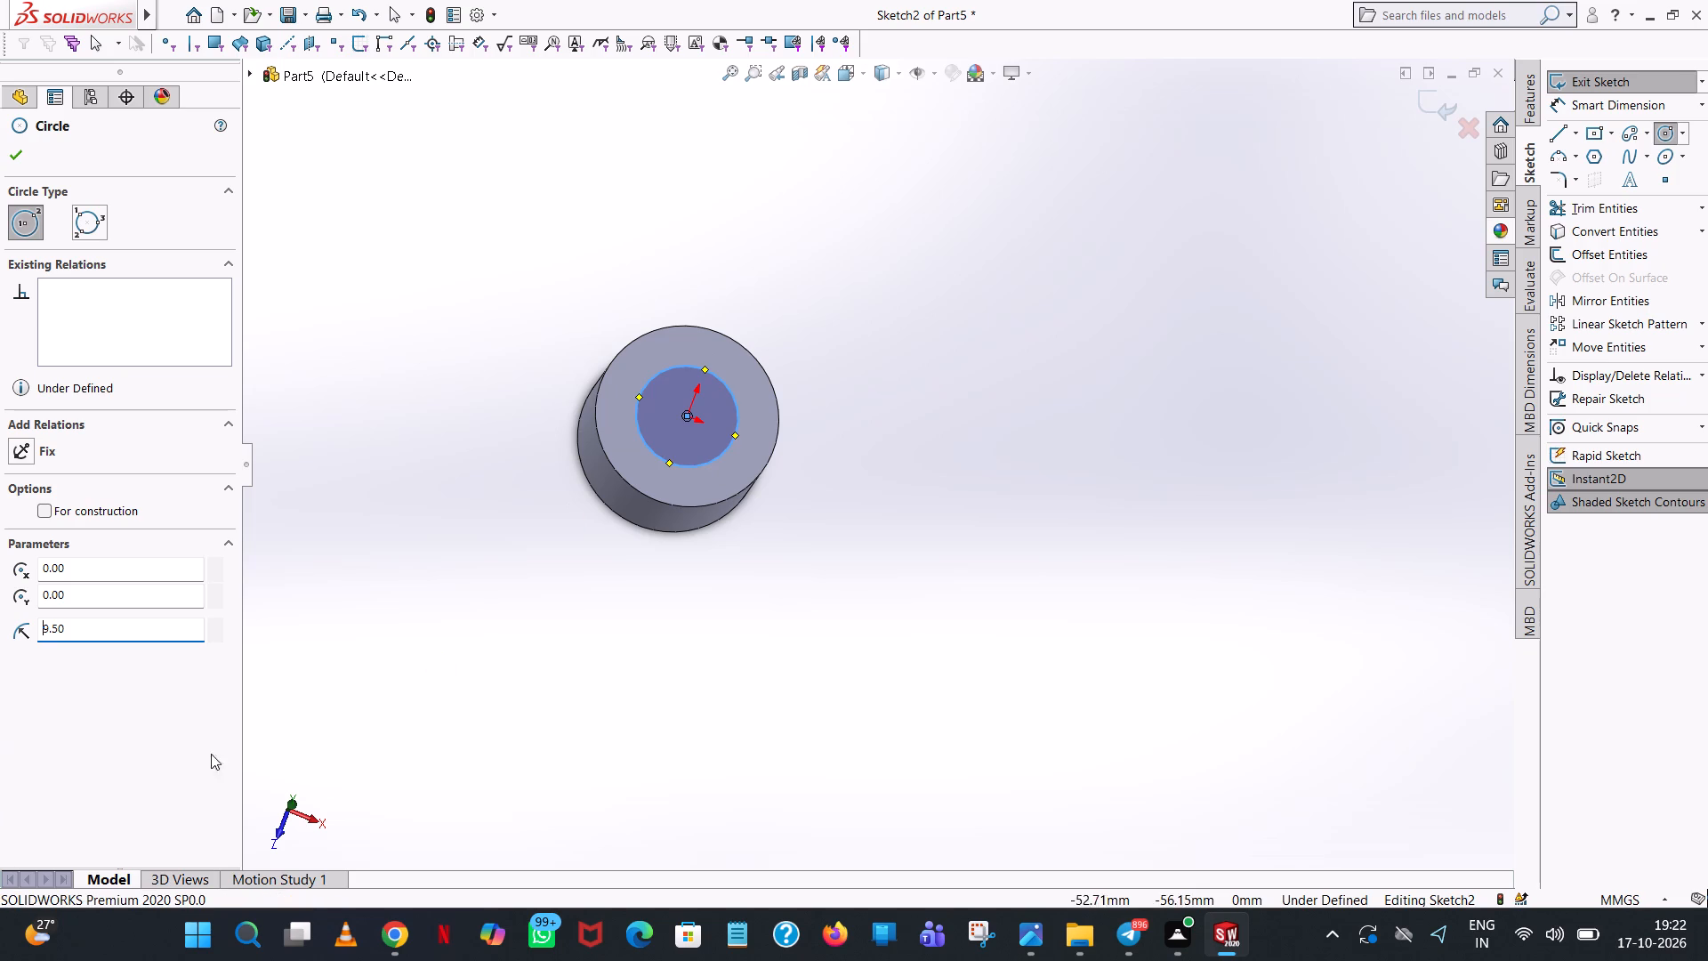
click(11, 155)
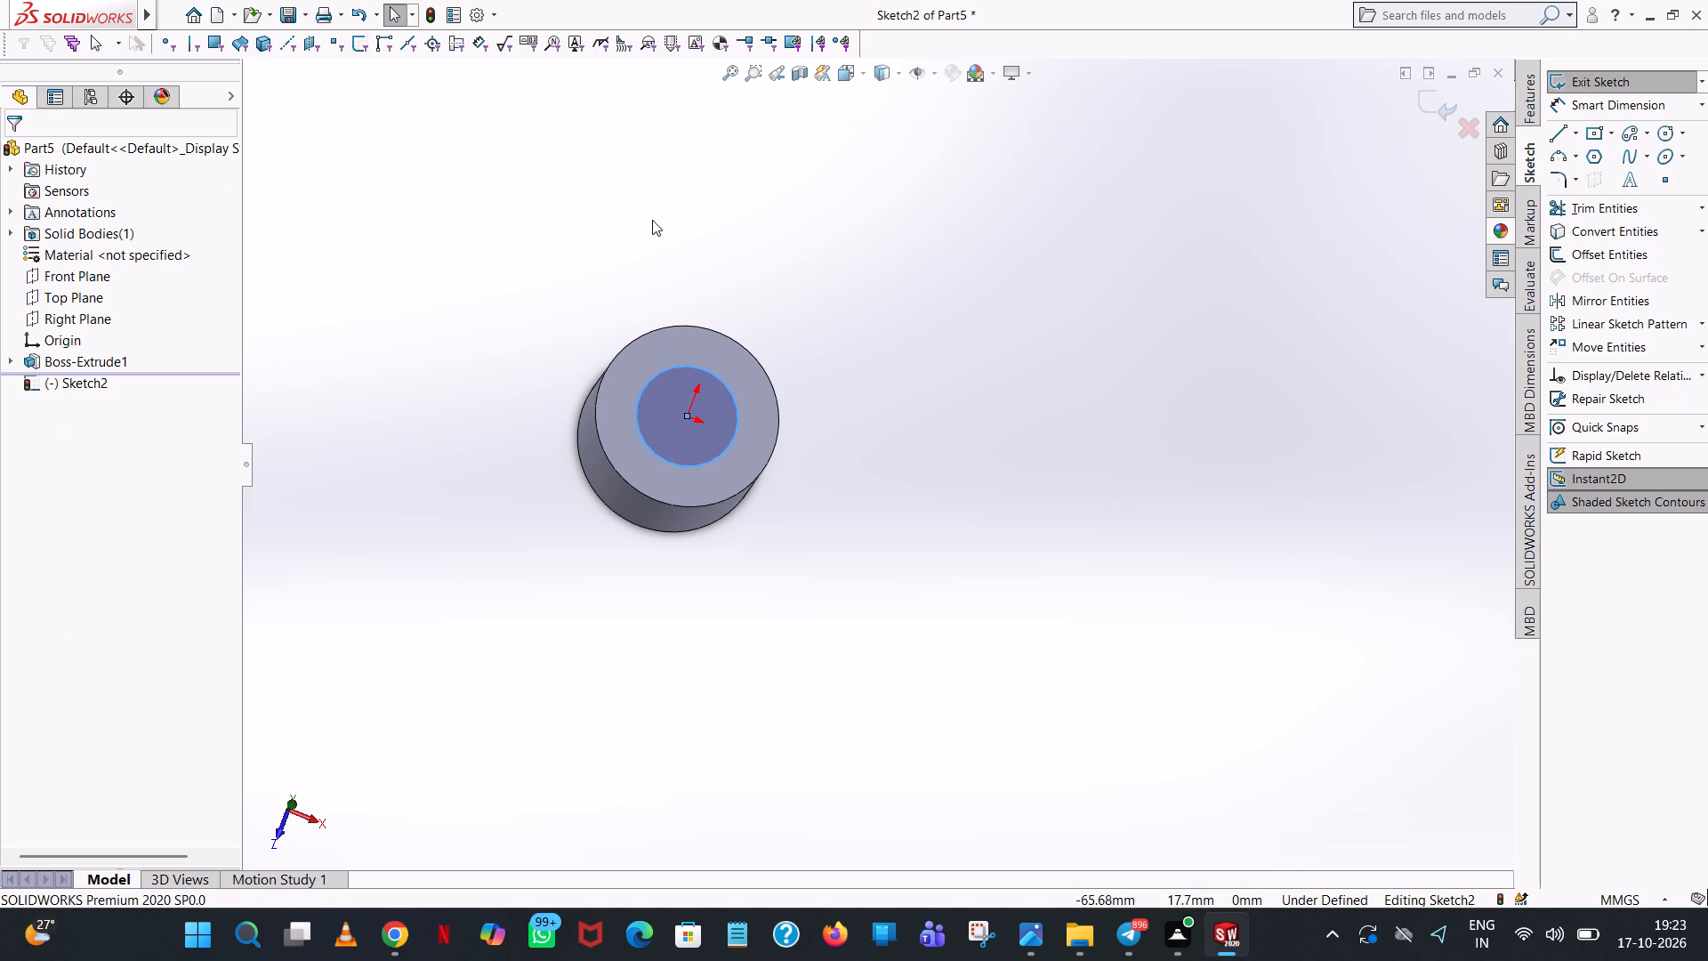
click(1219, 562)
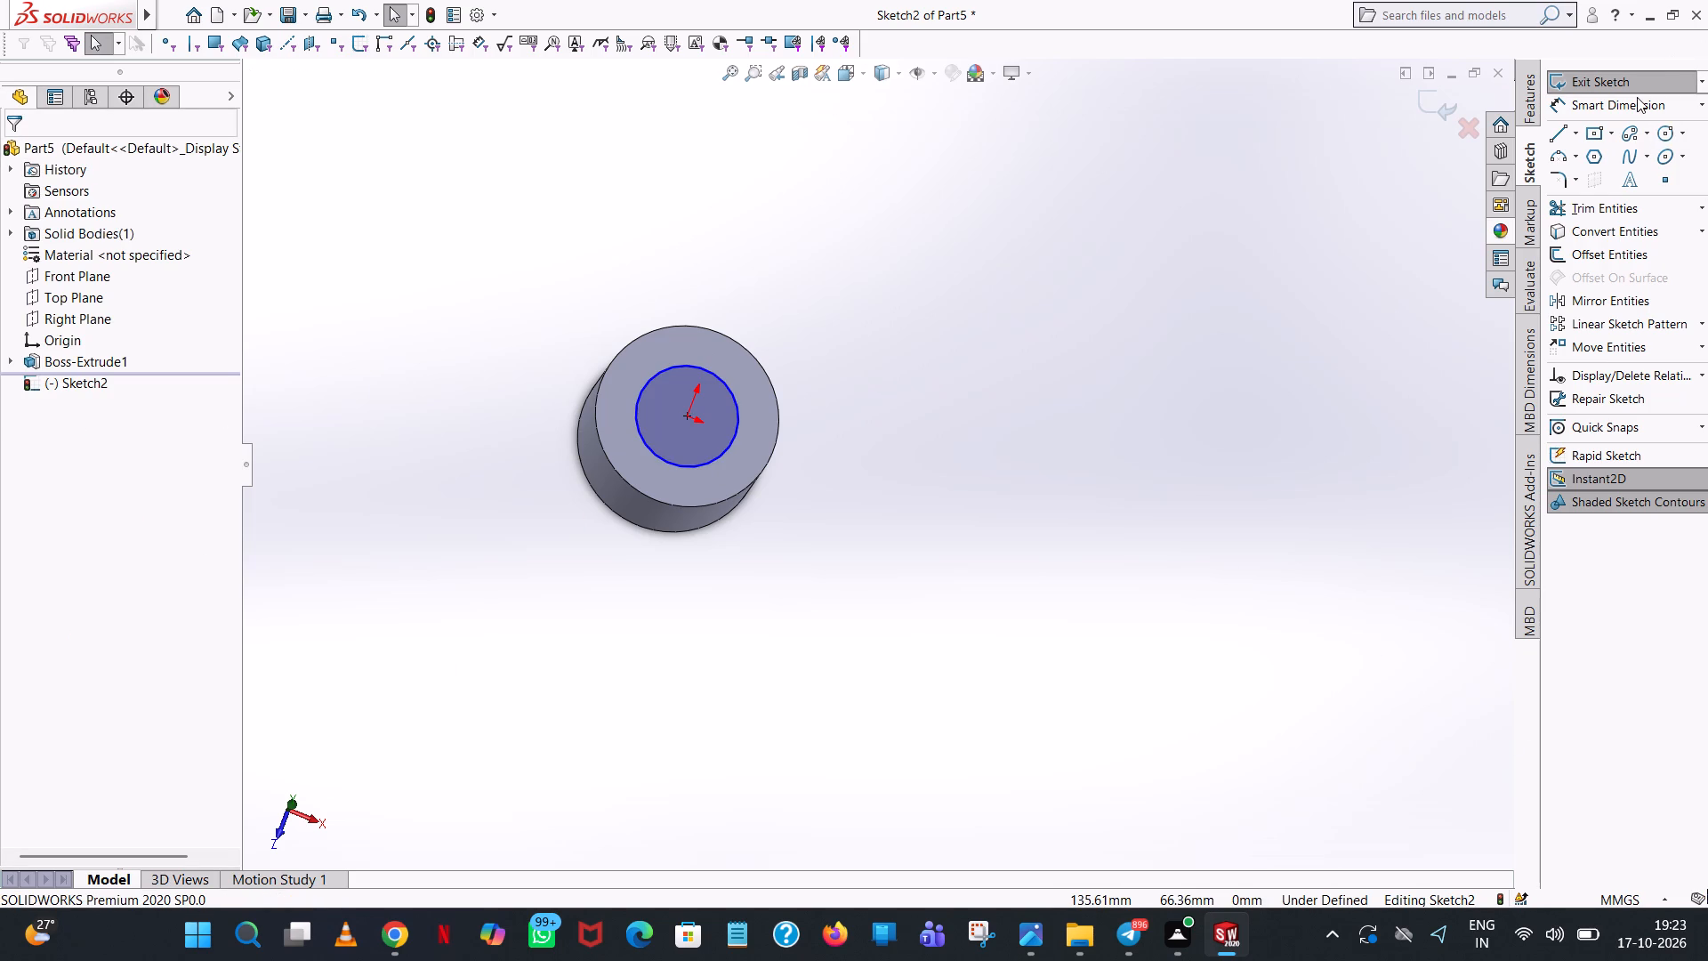
Add a 19 mm diameter dimension to the inner circle on the top face.
click(1637, 97)
click(649, 446)
click(410, 504)
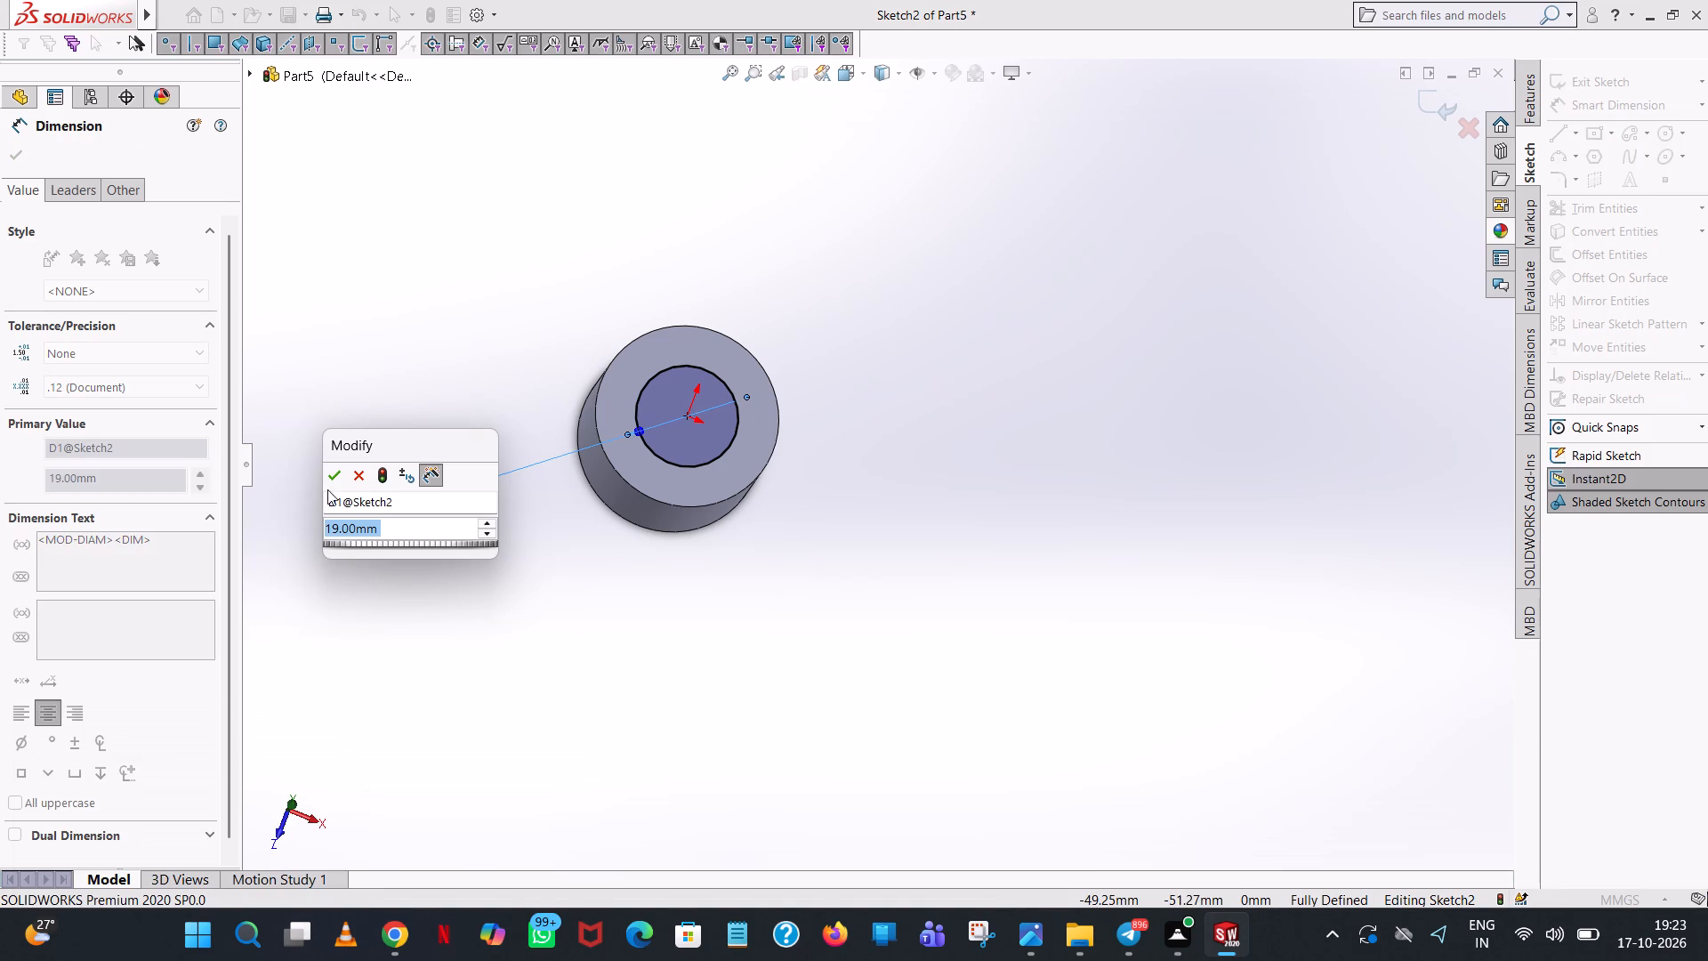
click(329, 484)
click(999, 294)
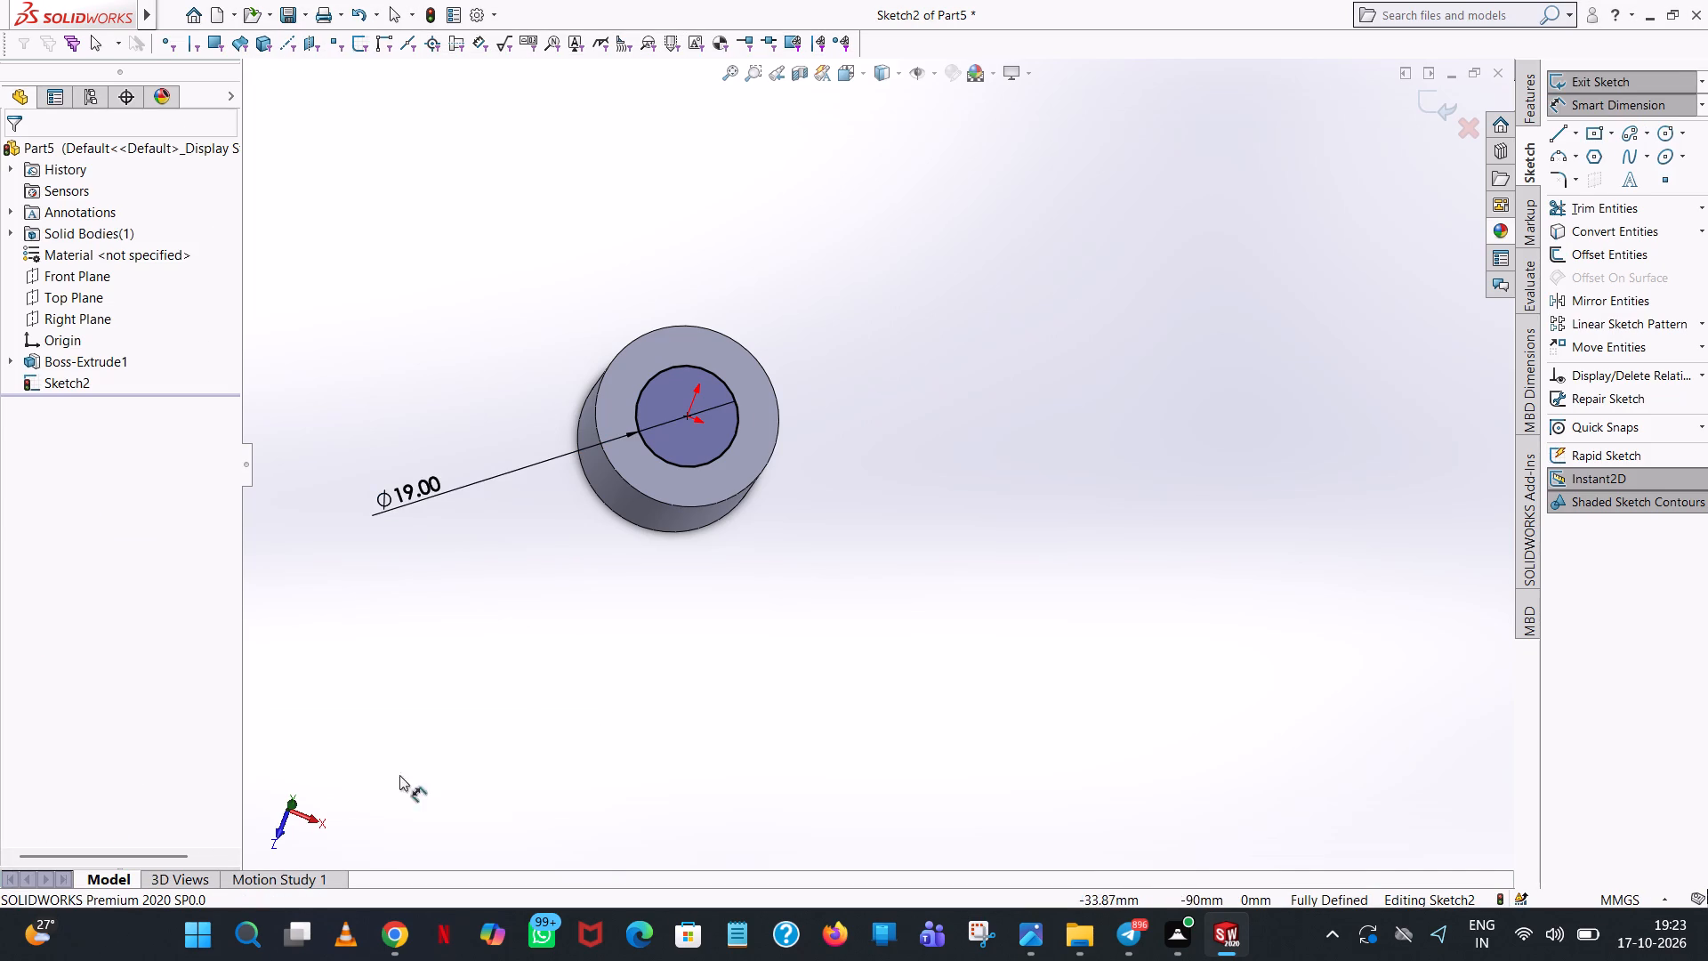
Cut the inner circle through the cylinder with a Blind depth of 36 mm.
click(1529, 101)
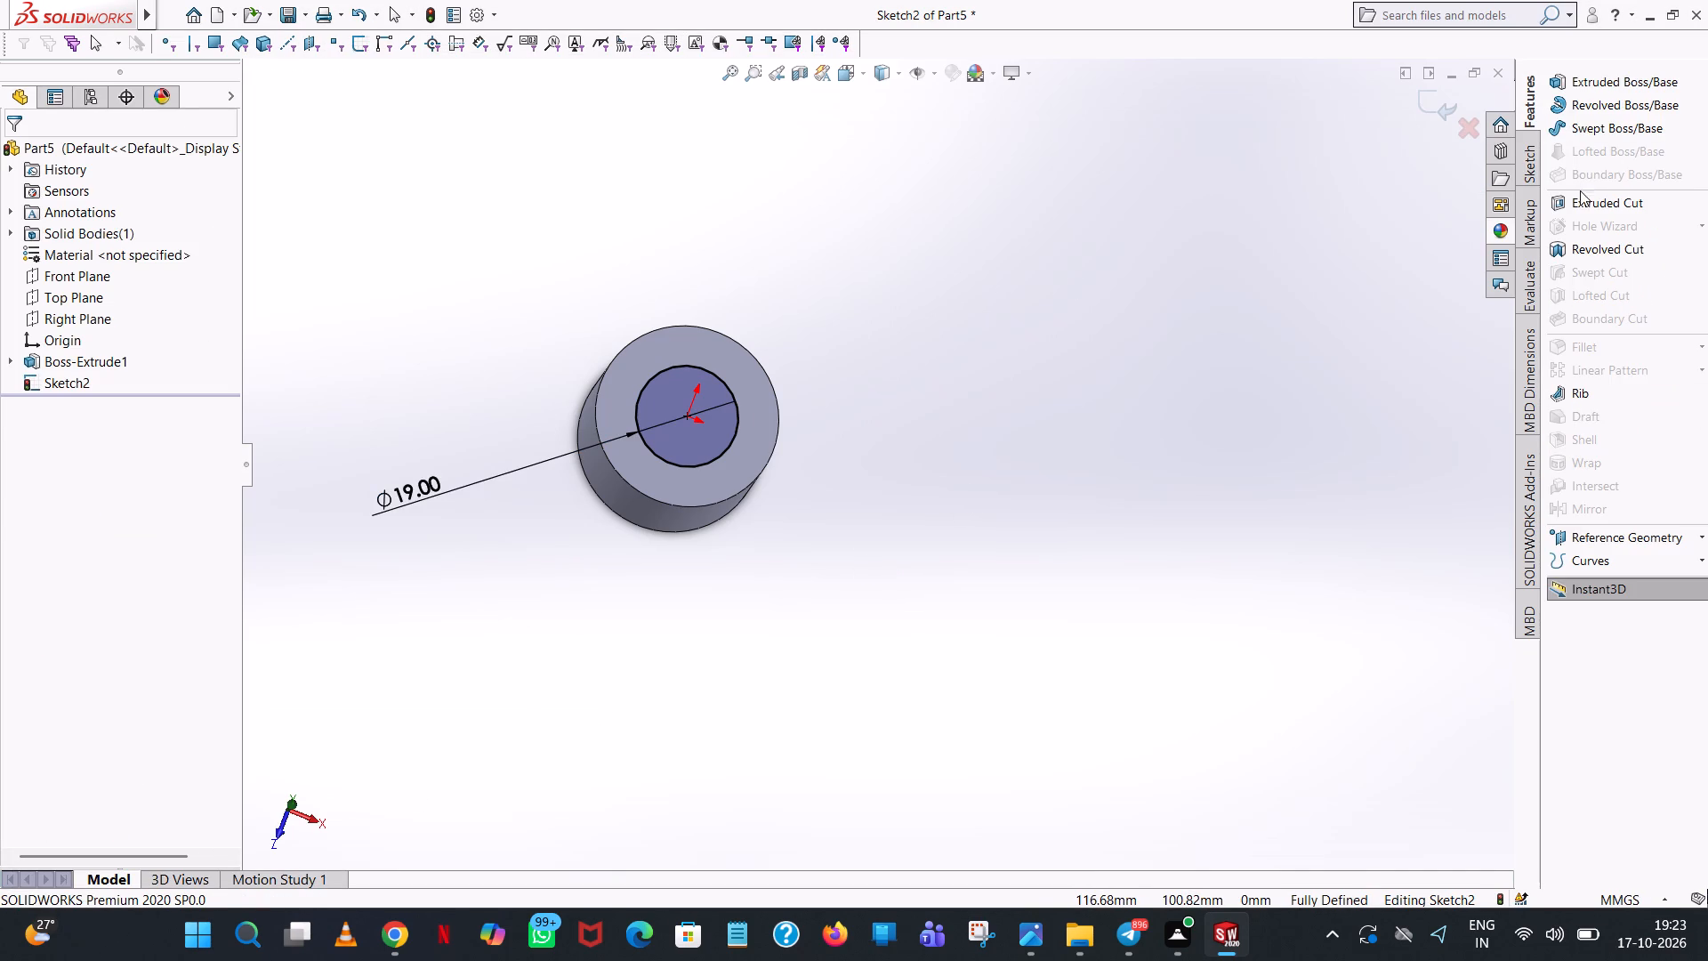
click(1583, 204)
middle_drag(619, 745, 730, 542)
drag(629, 499, 578, 531)
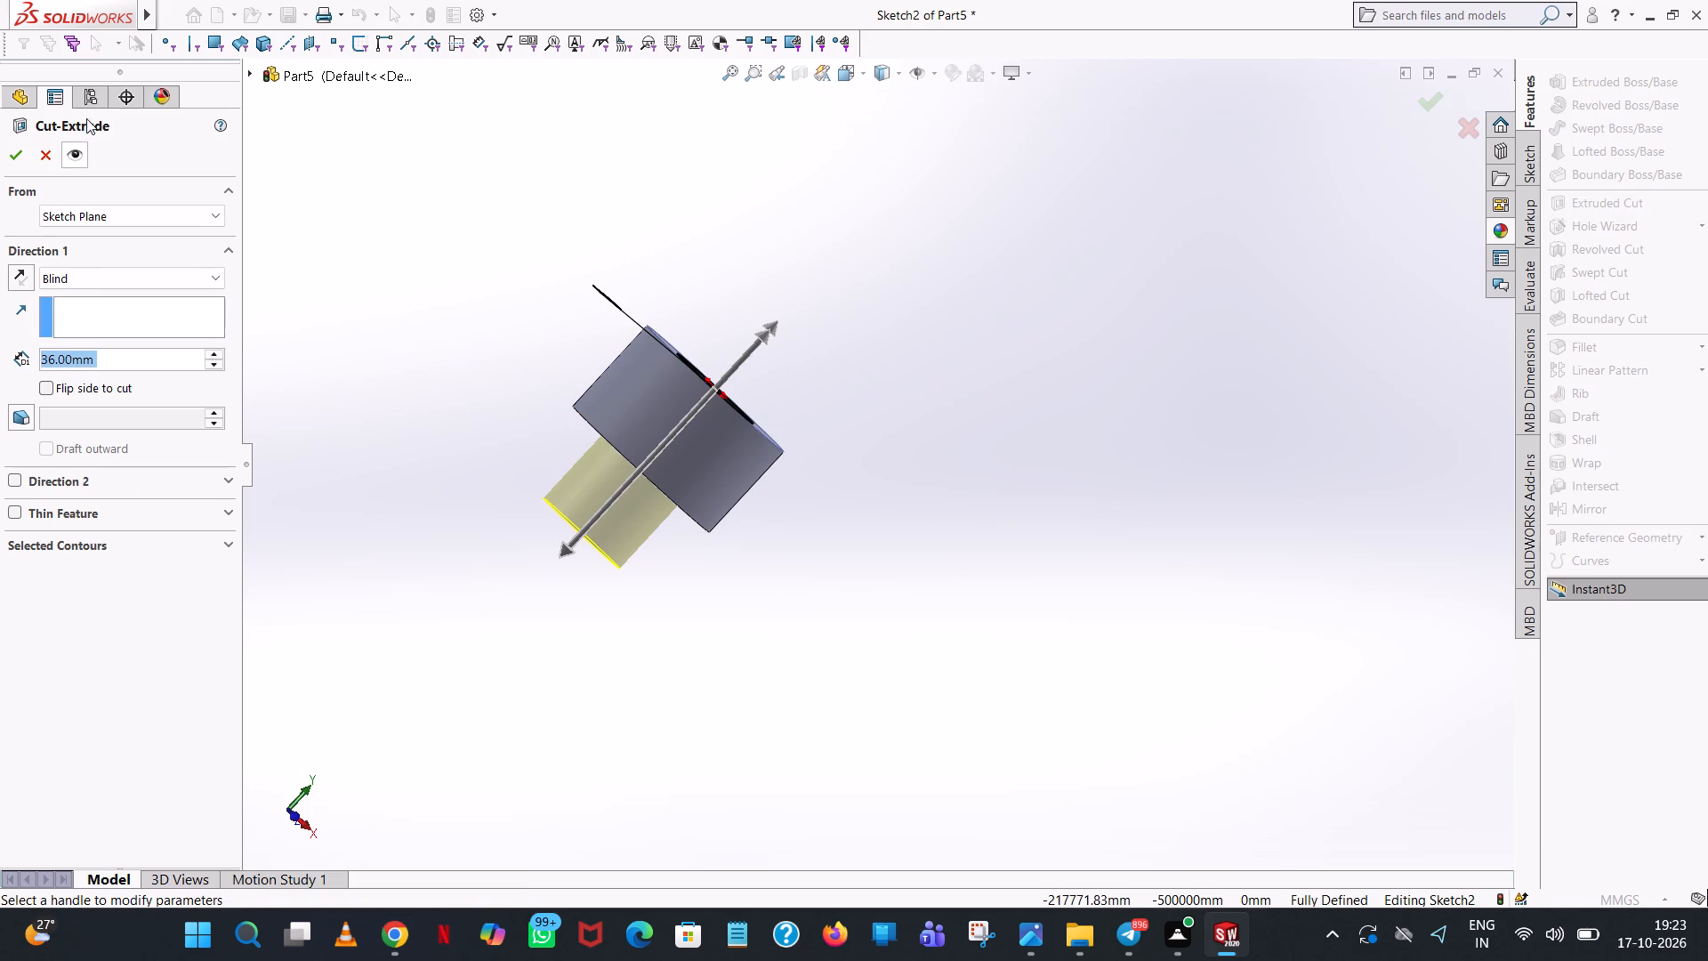
click(23, 151)
click(1078, 159)
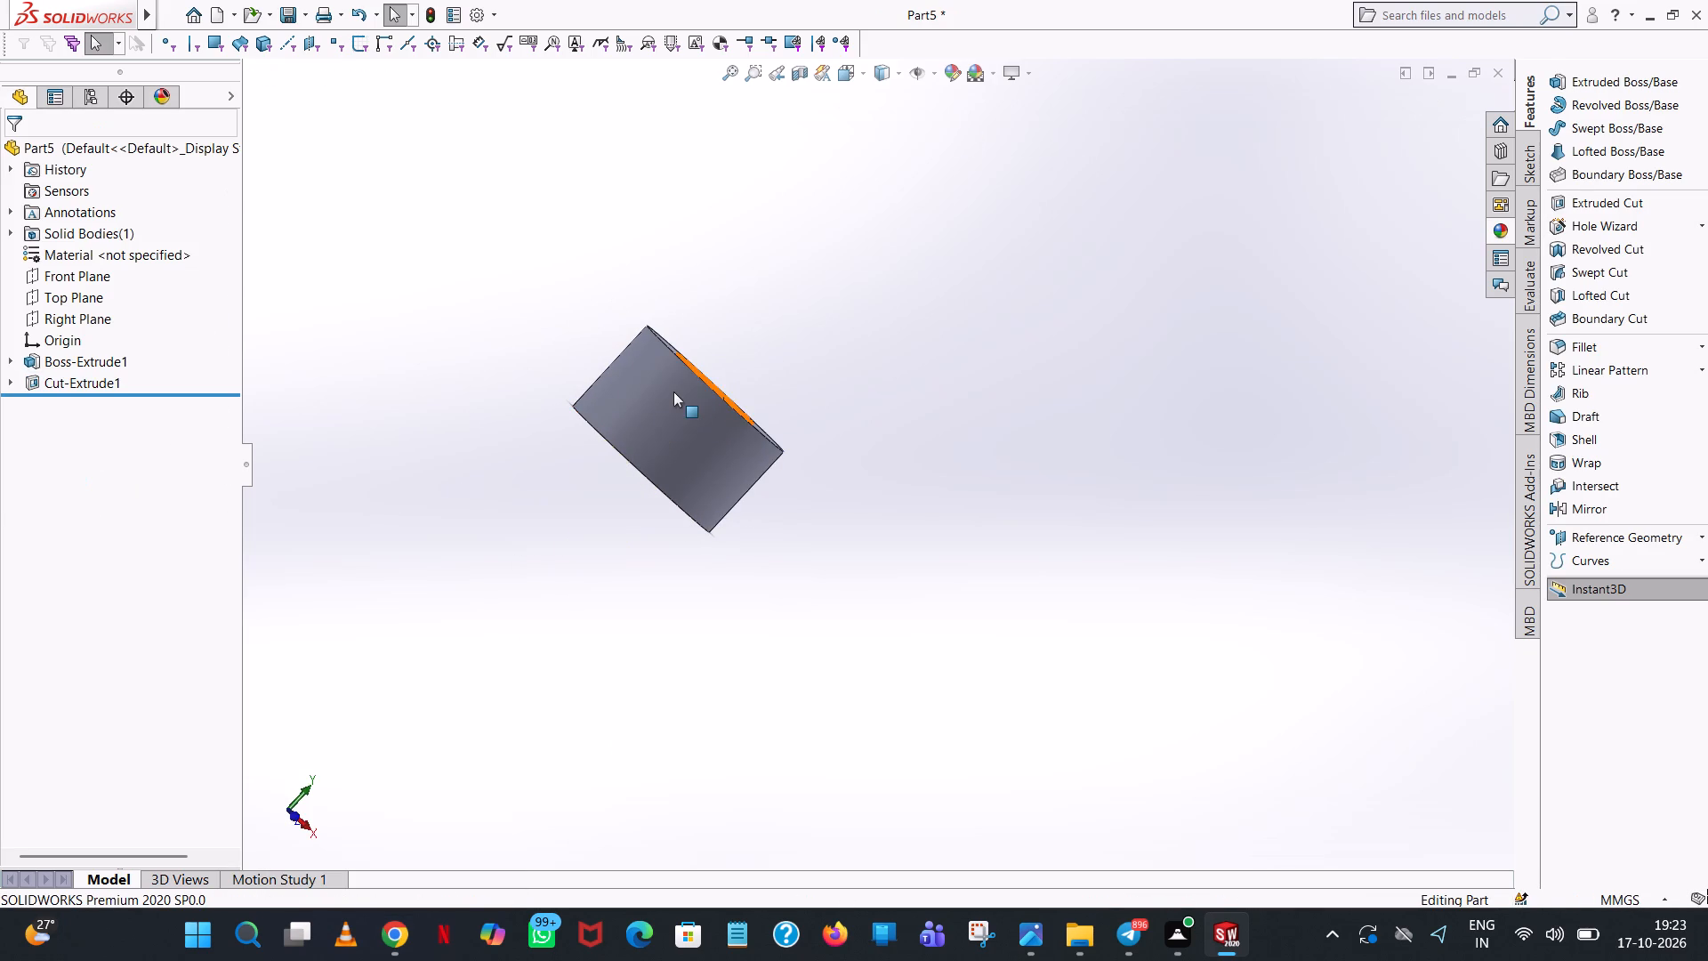
Start an Extruded Boss sketch on the ring's top face, viewed face-on.
key(ctrl+7)
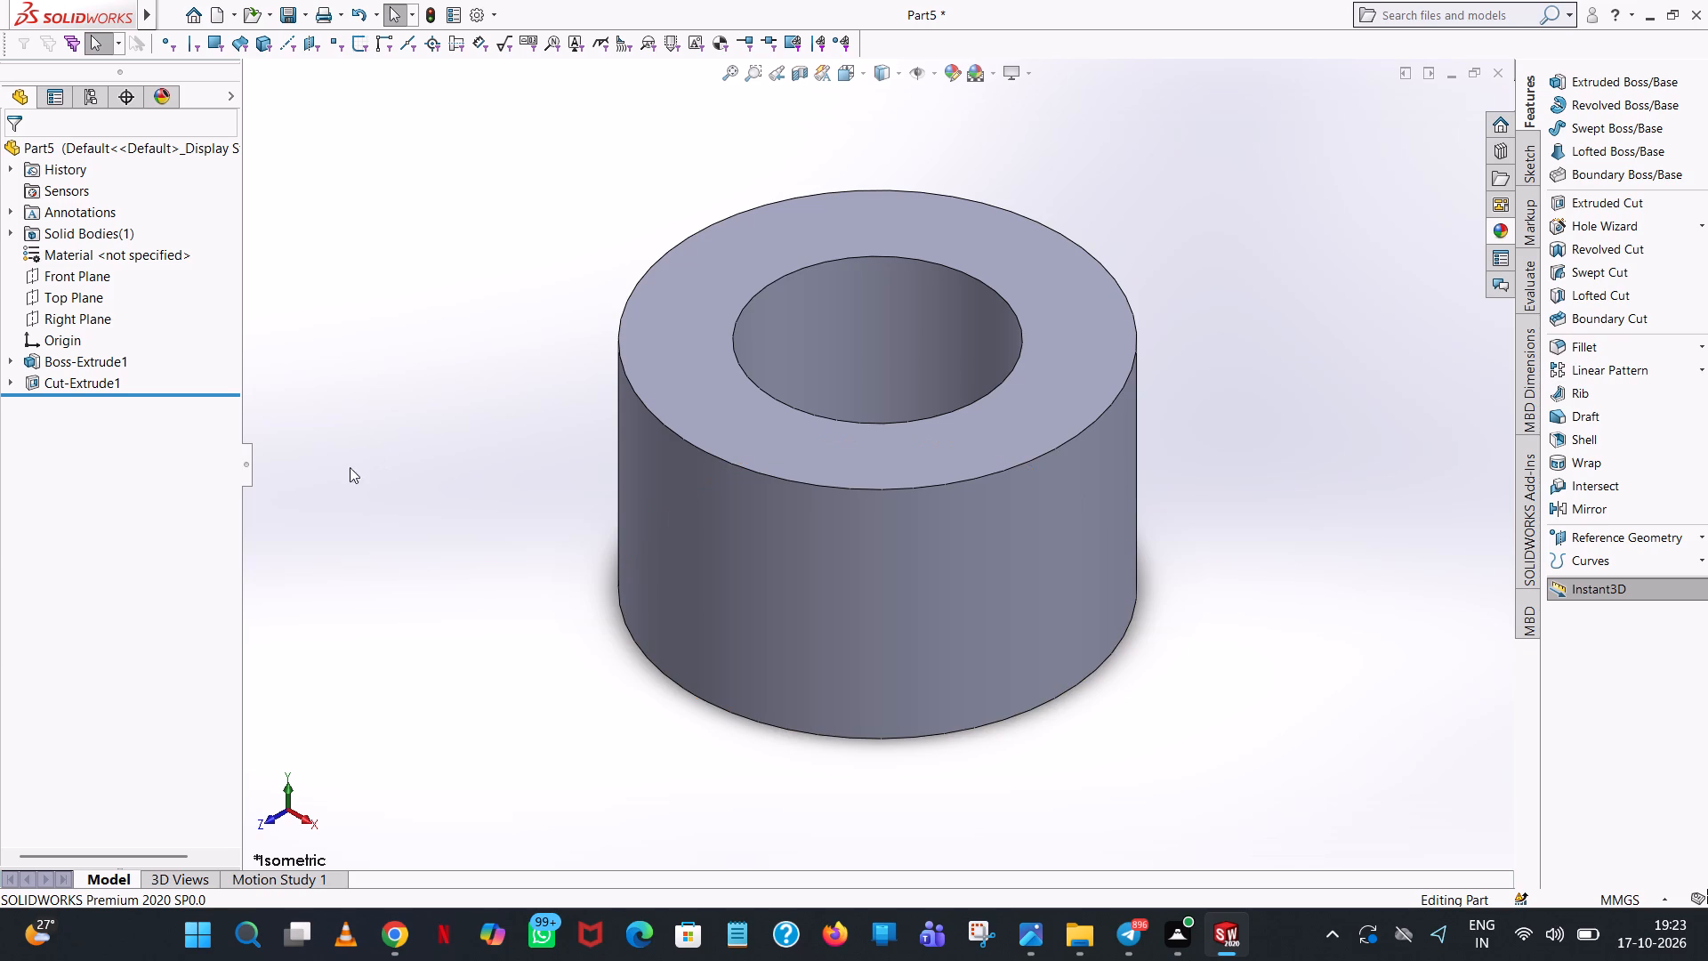
click(1577, 78)
click(1066, 294)
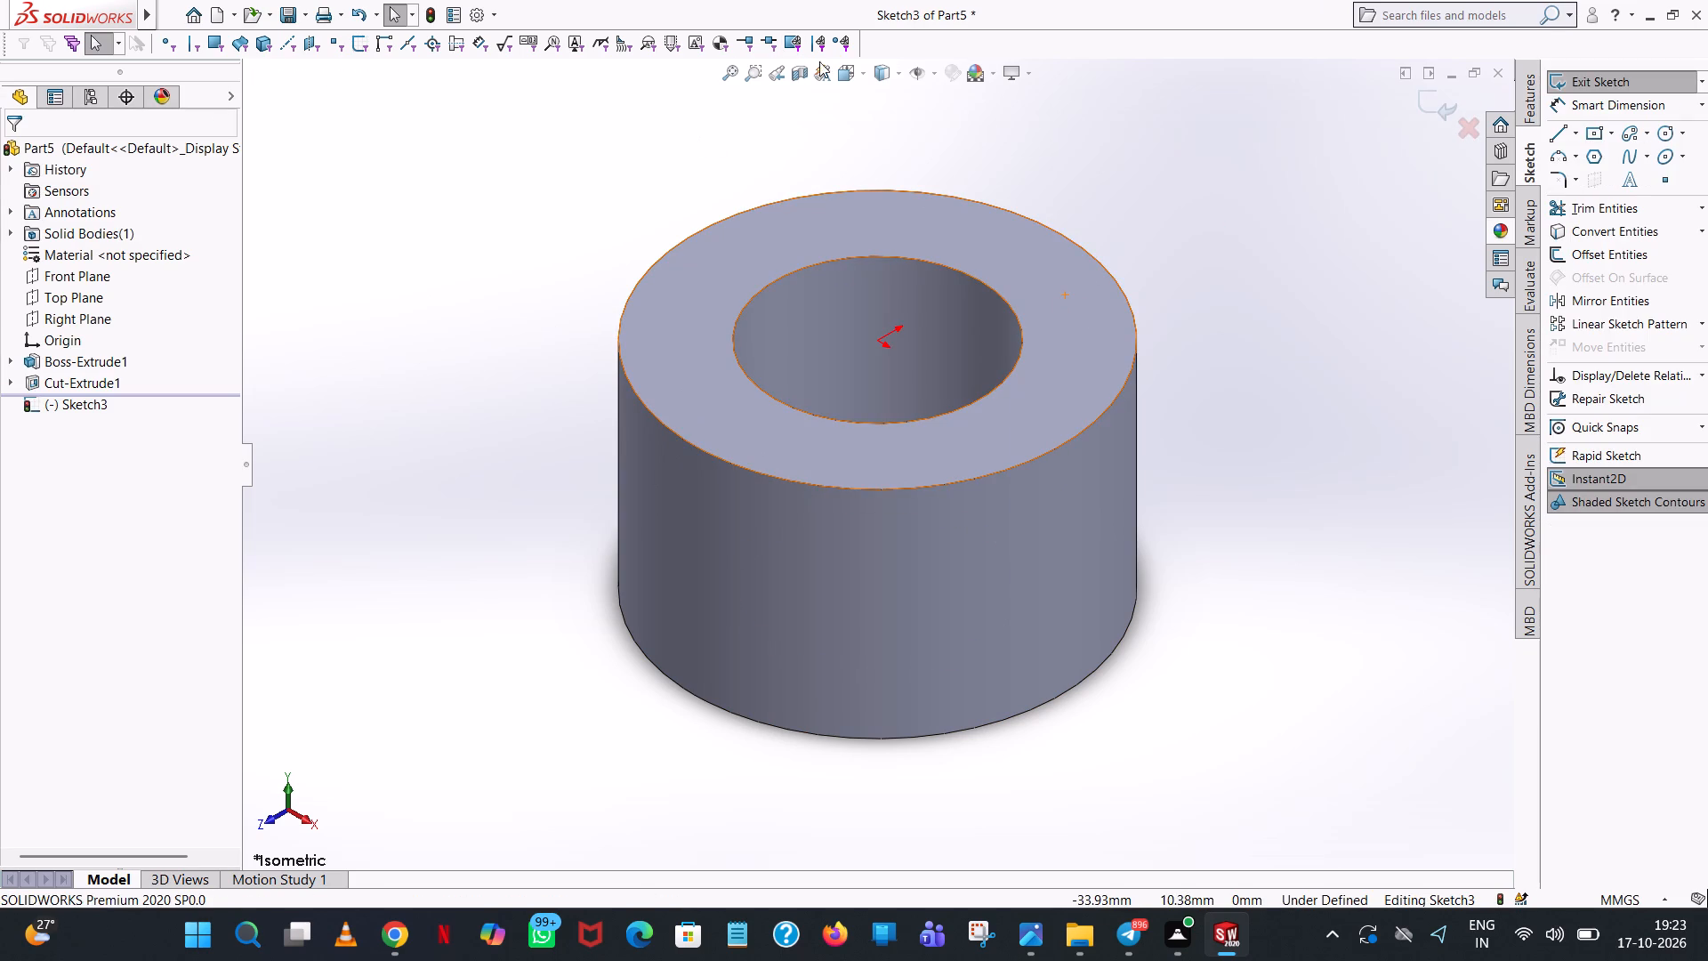
click(866, 70)
click(955, 171)
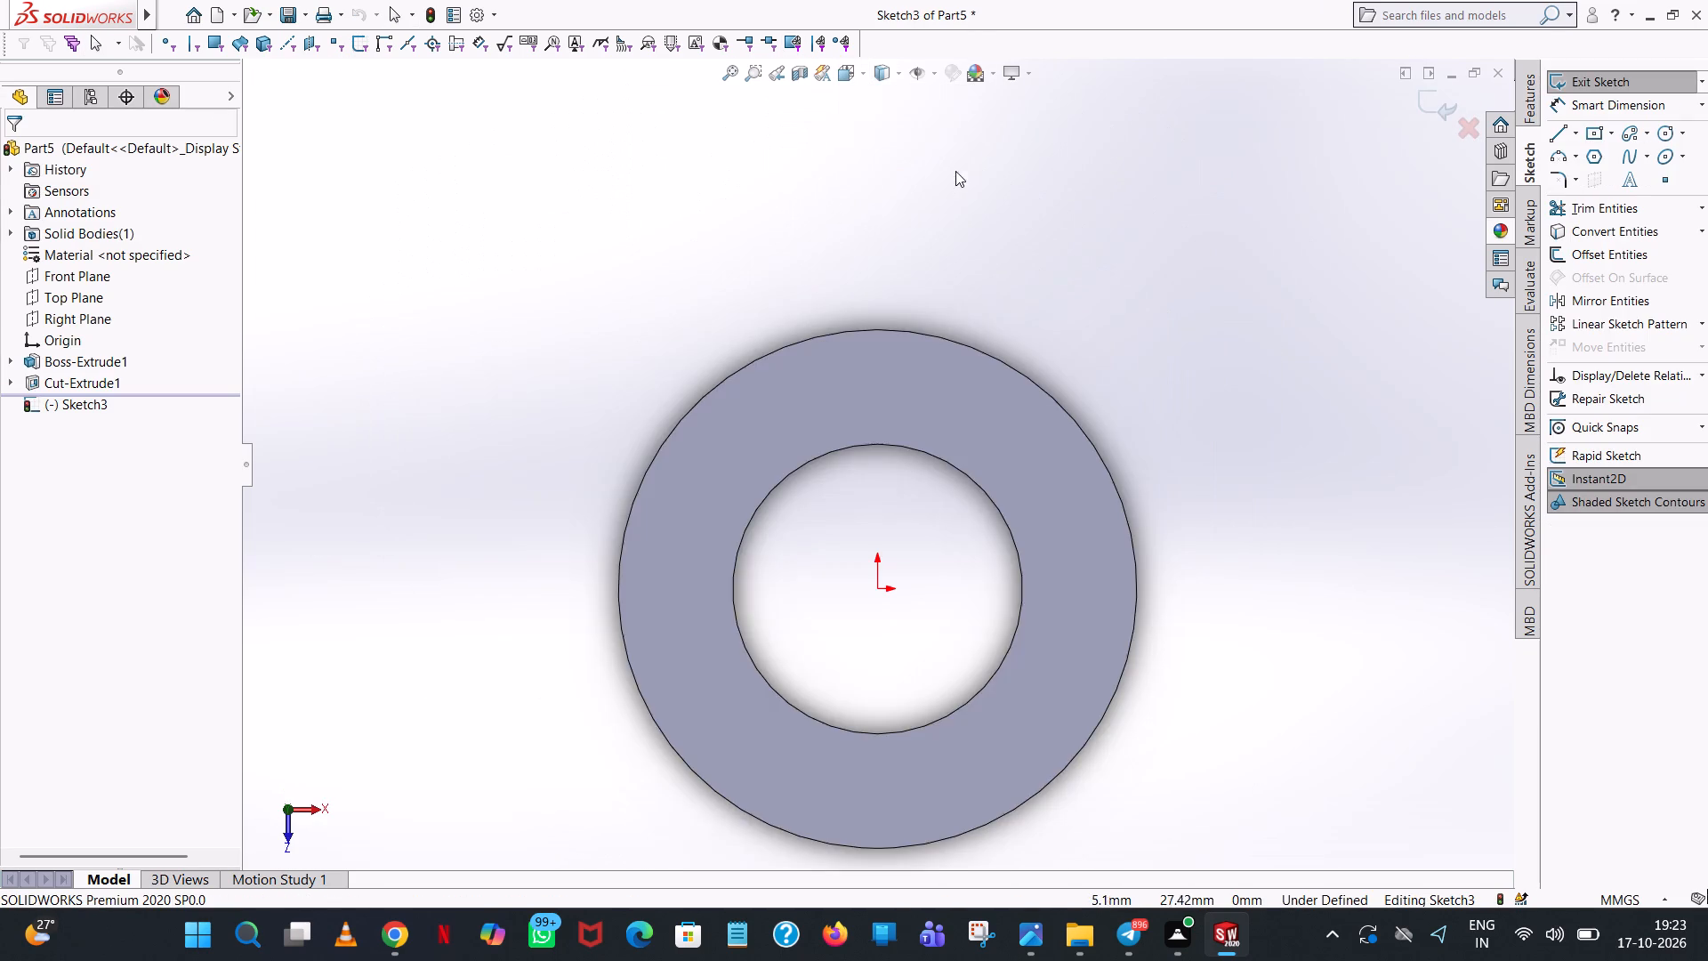
scroll(1004, 502, up, 2)
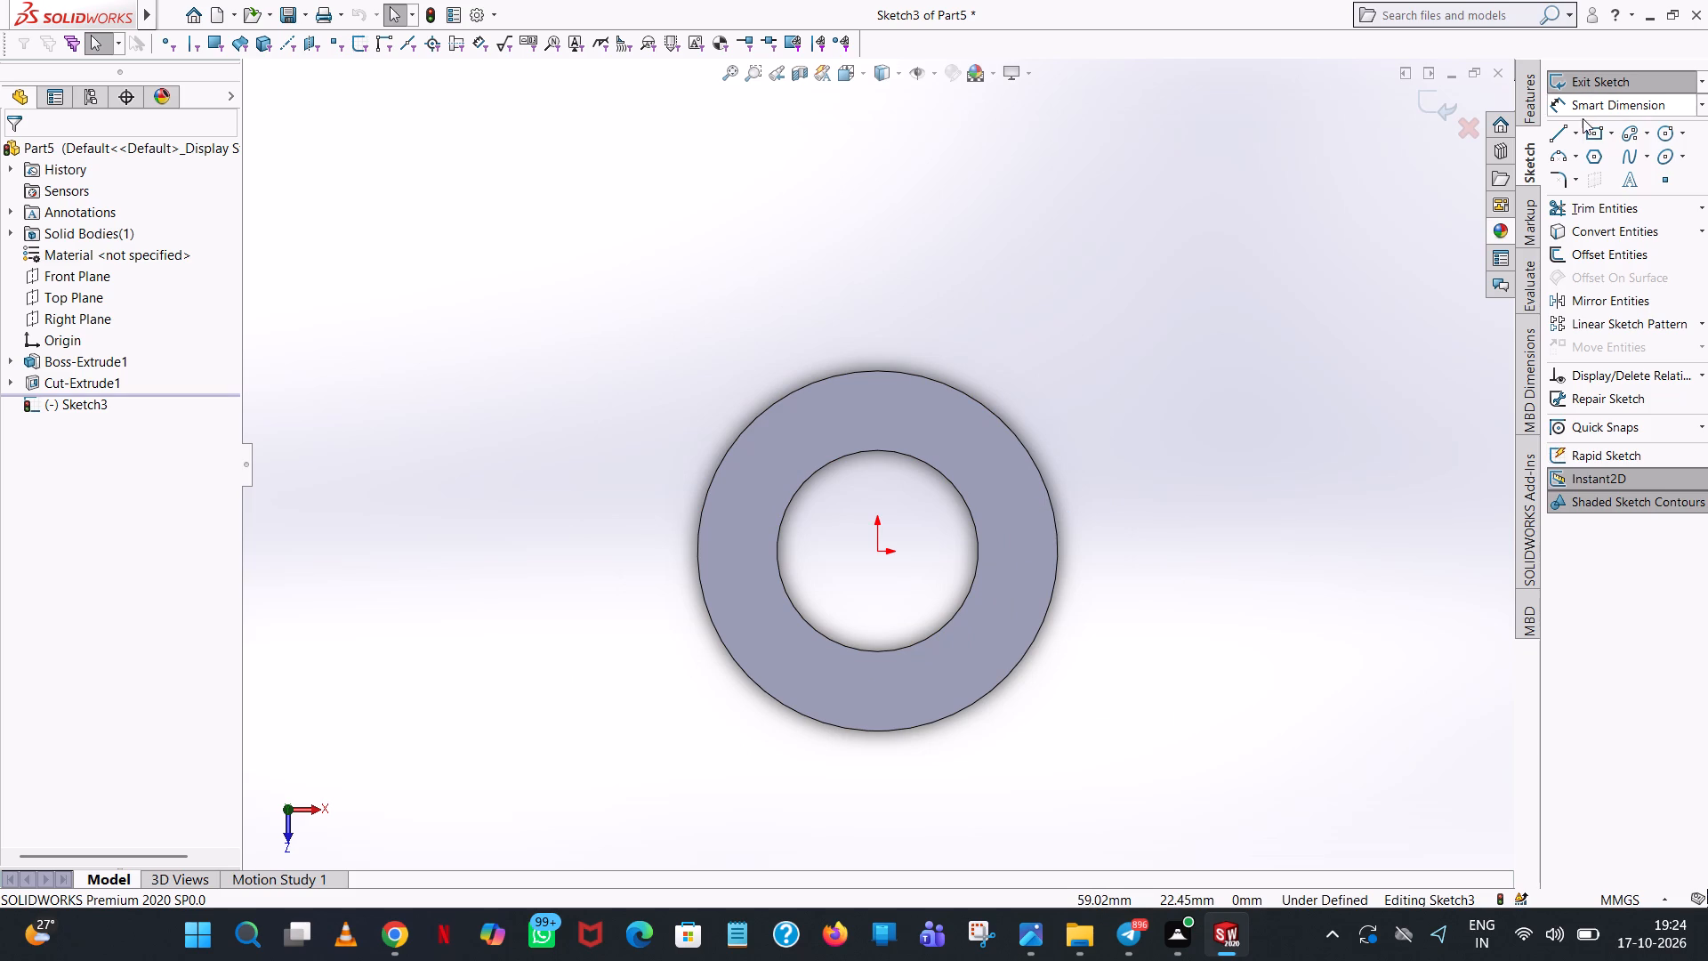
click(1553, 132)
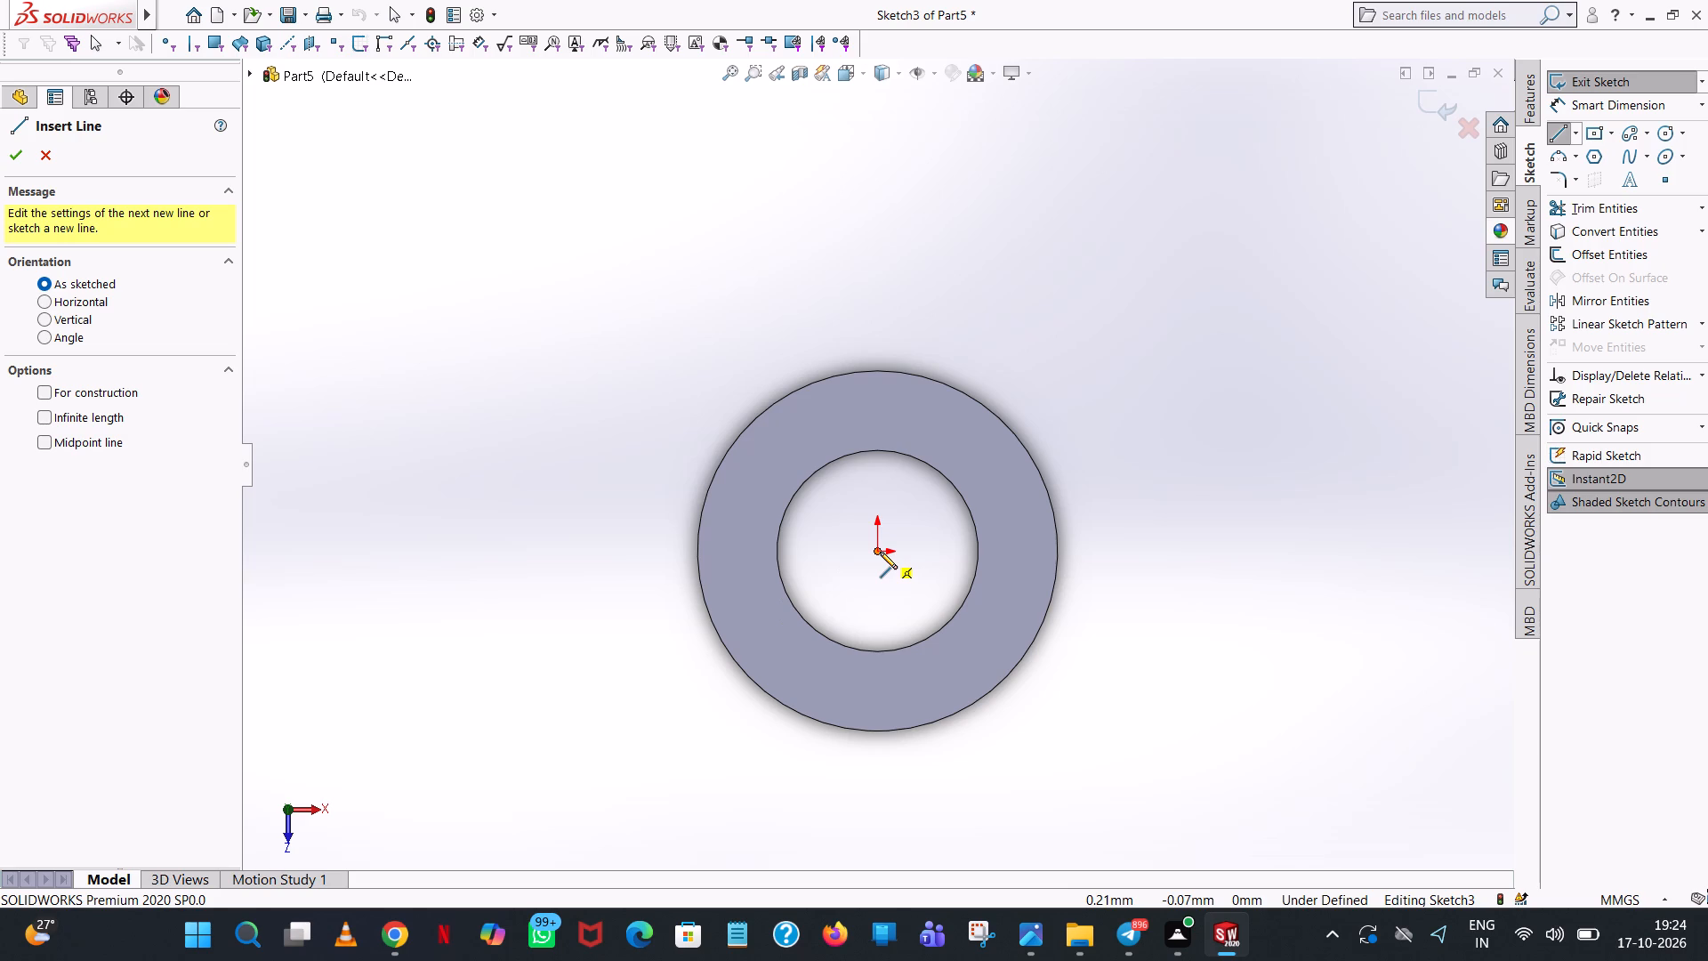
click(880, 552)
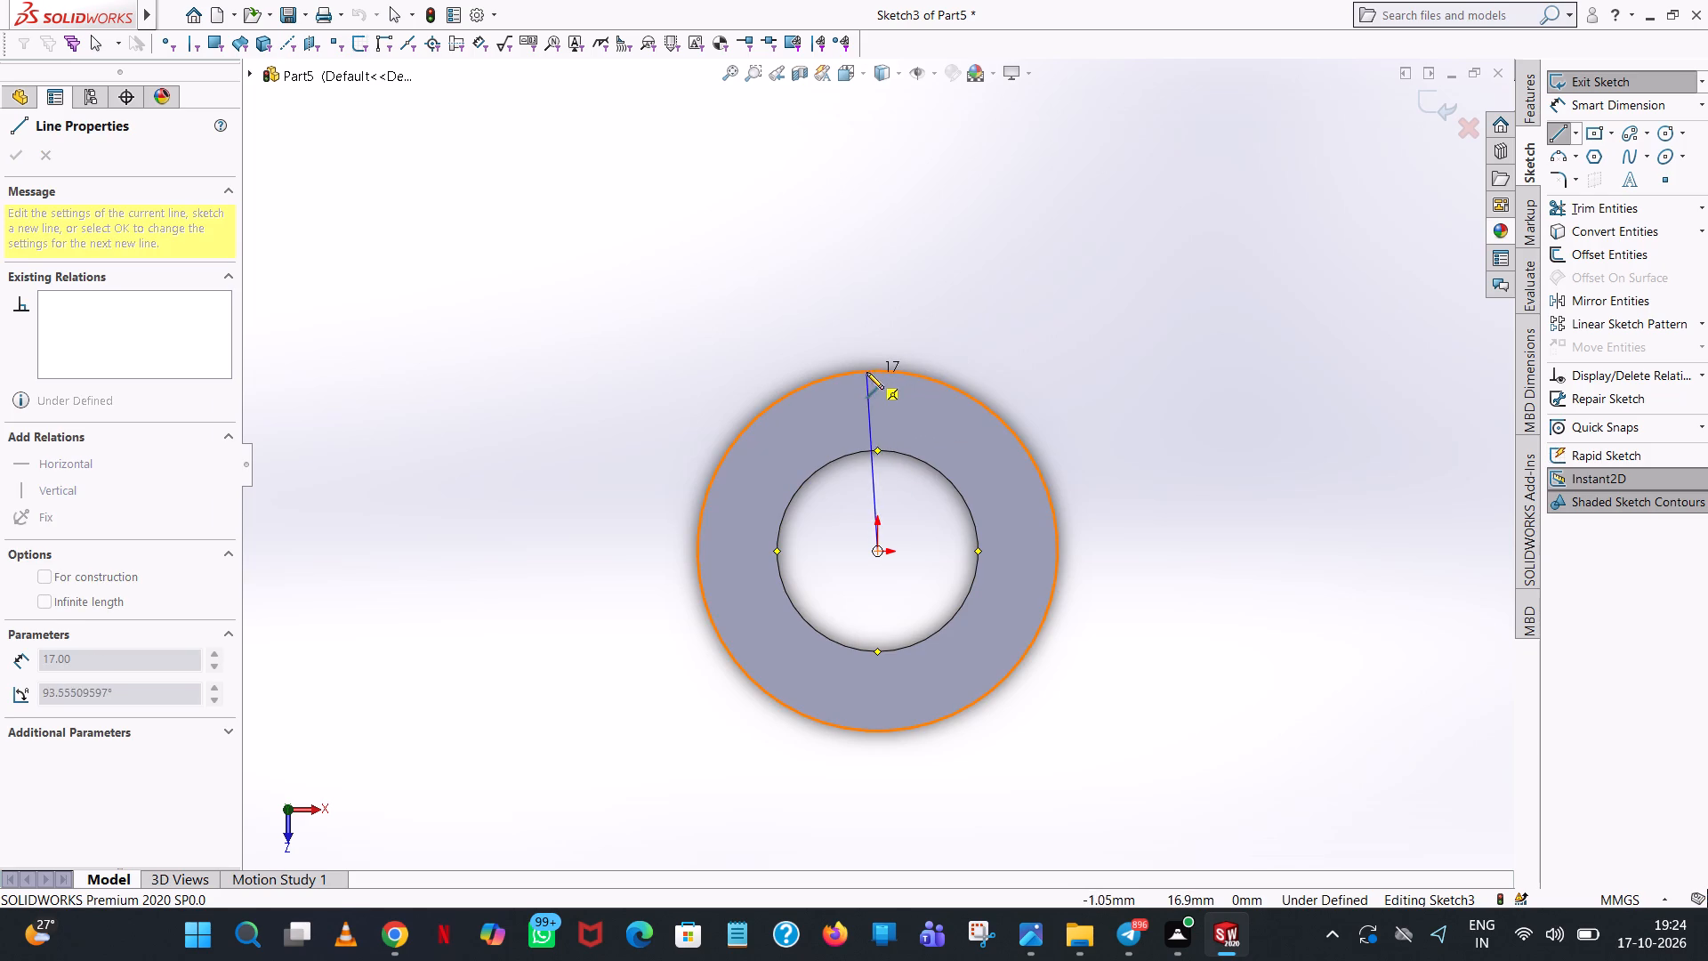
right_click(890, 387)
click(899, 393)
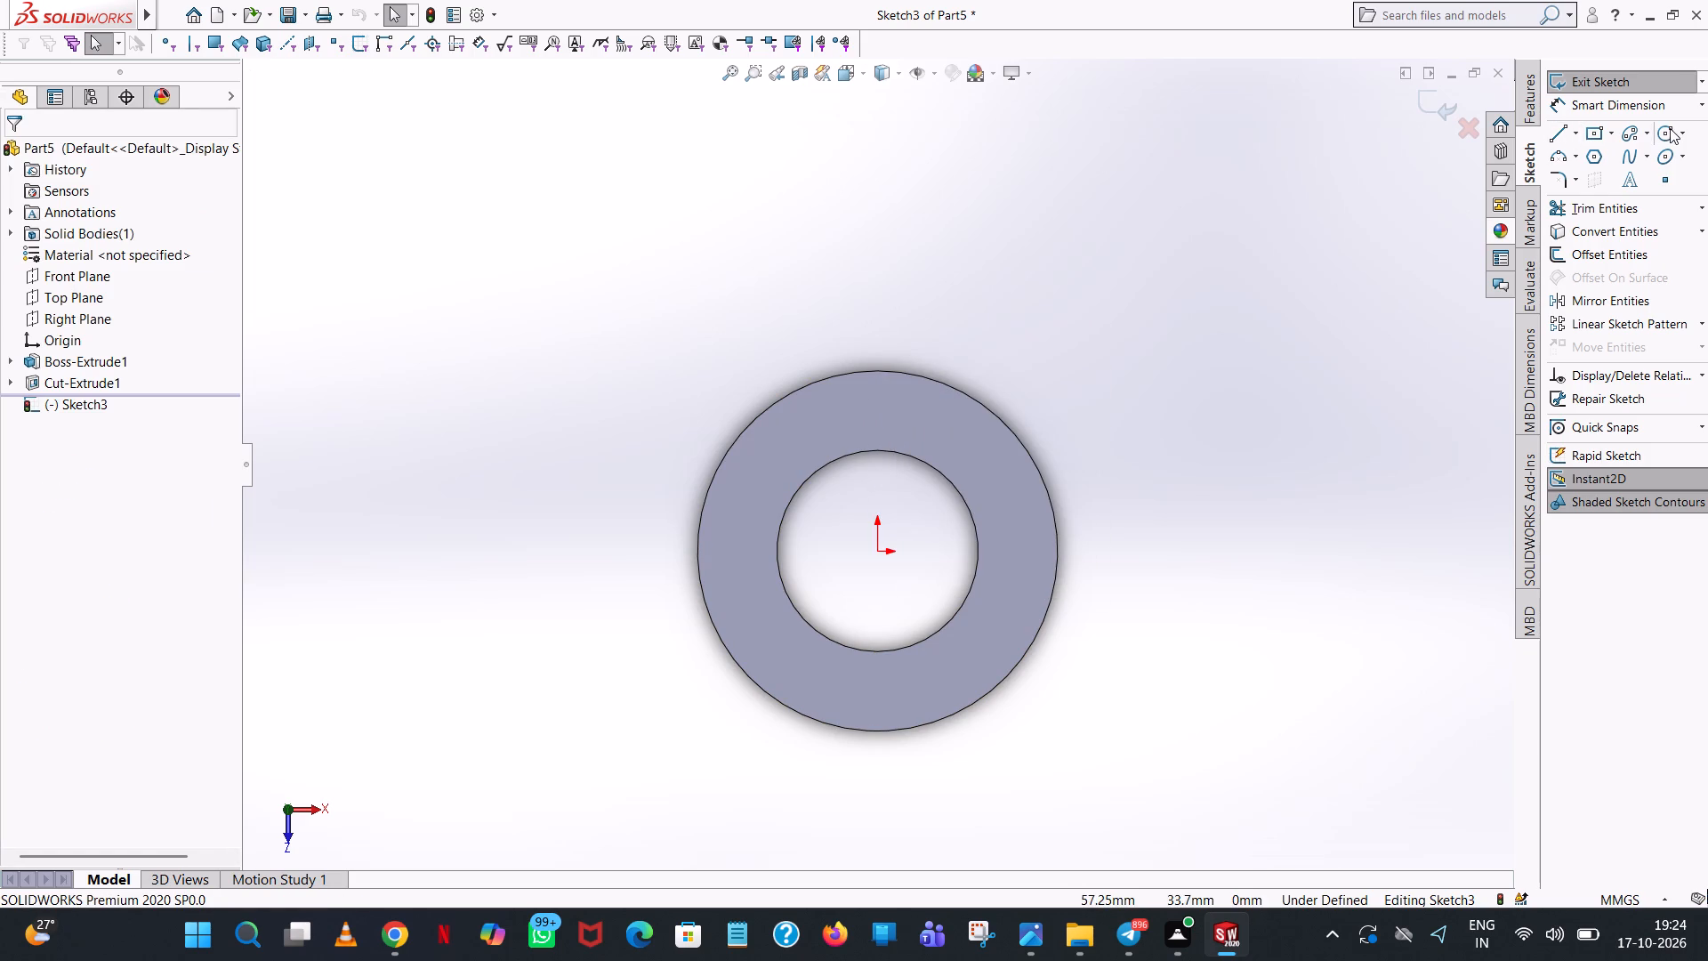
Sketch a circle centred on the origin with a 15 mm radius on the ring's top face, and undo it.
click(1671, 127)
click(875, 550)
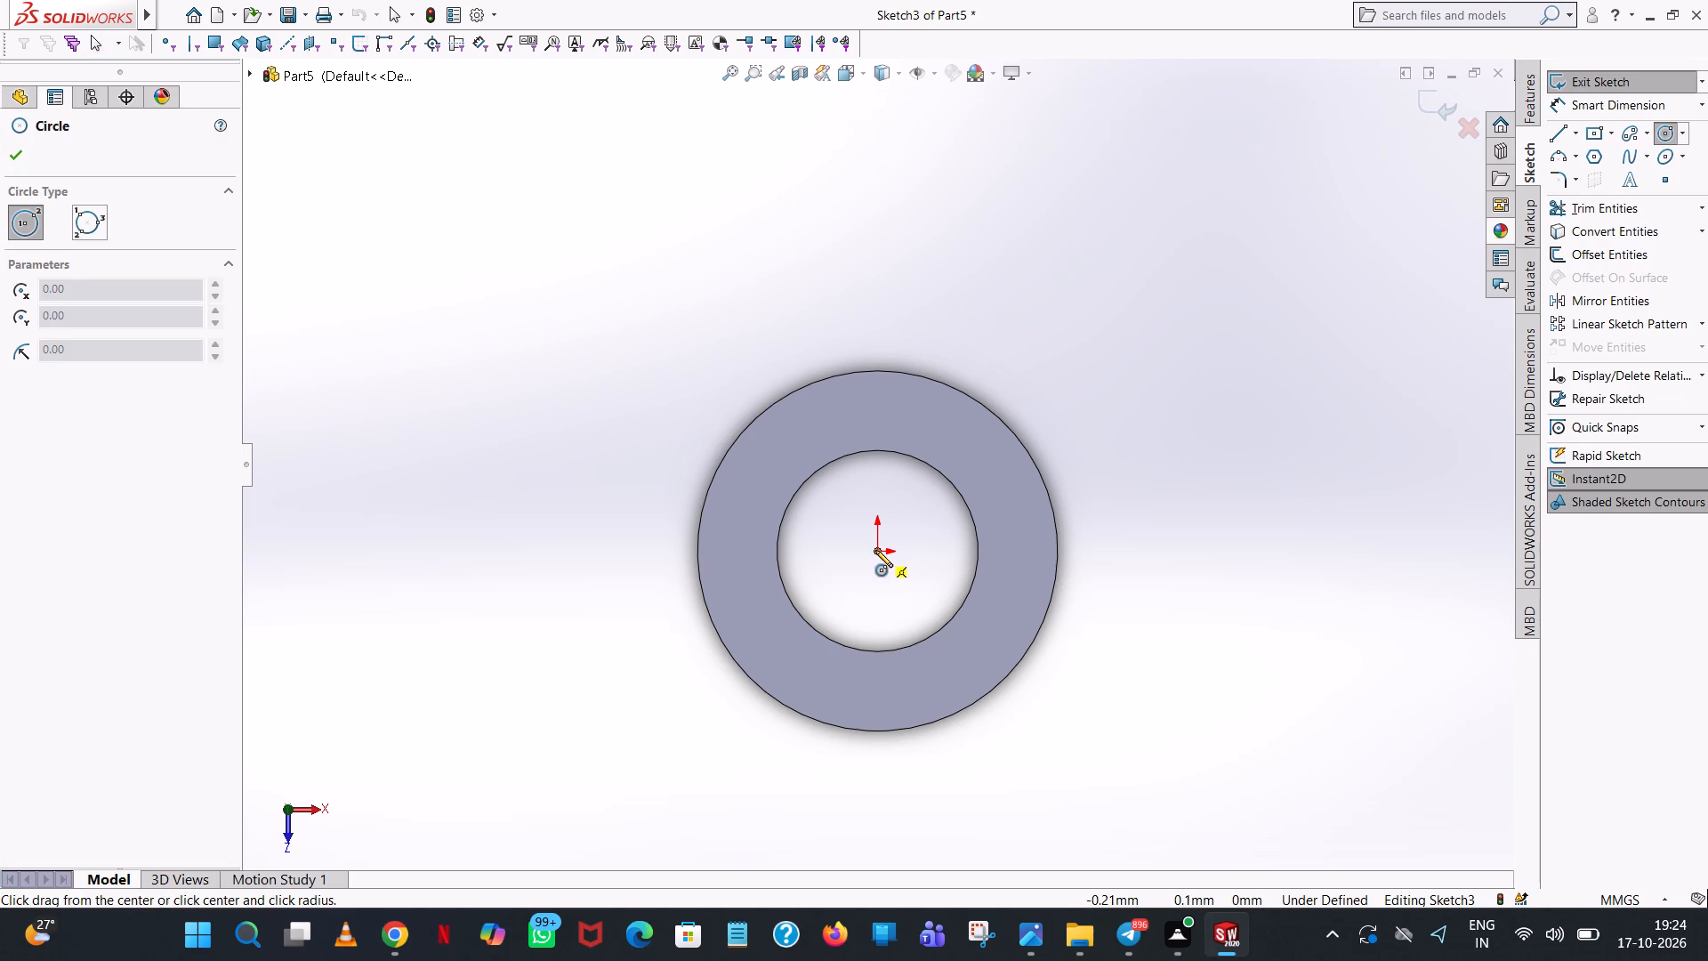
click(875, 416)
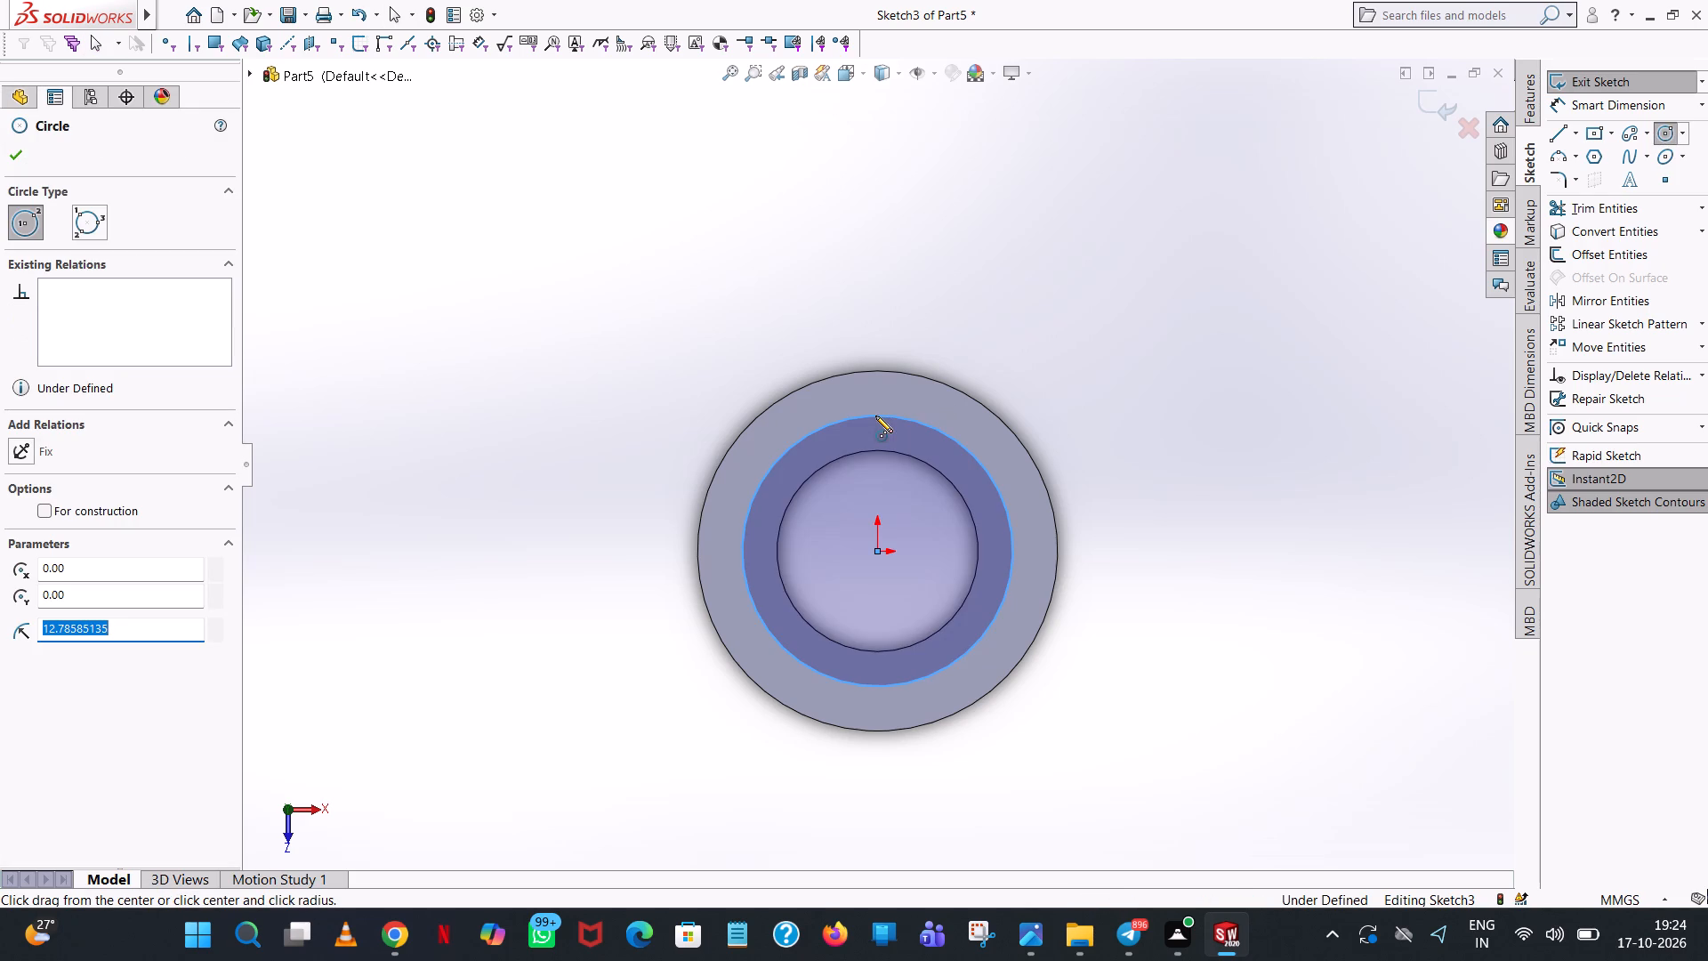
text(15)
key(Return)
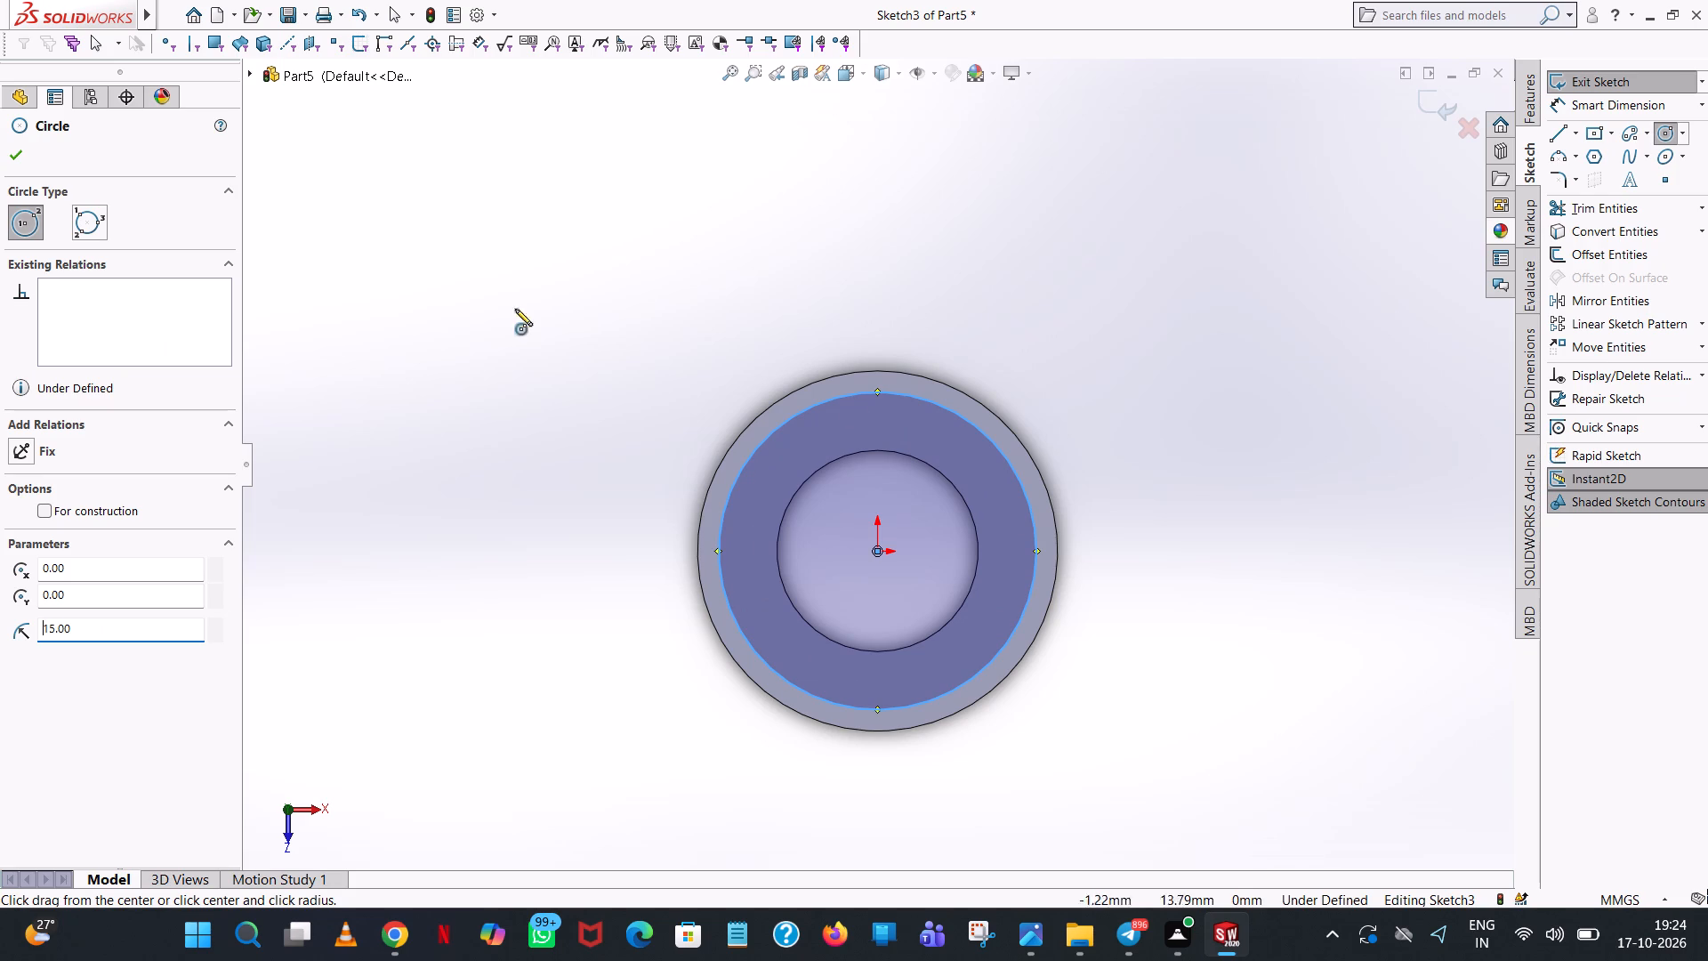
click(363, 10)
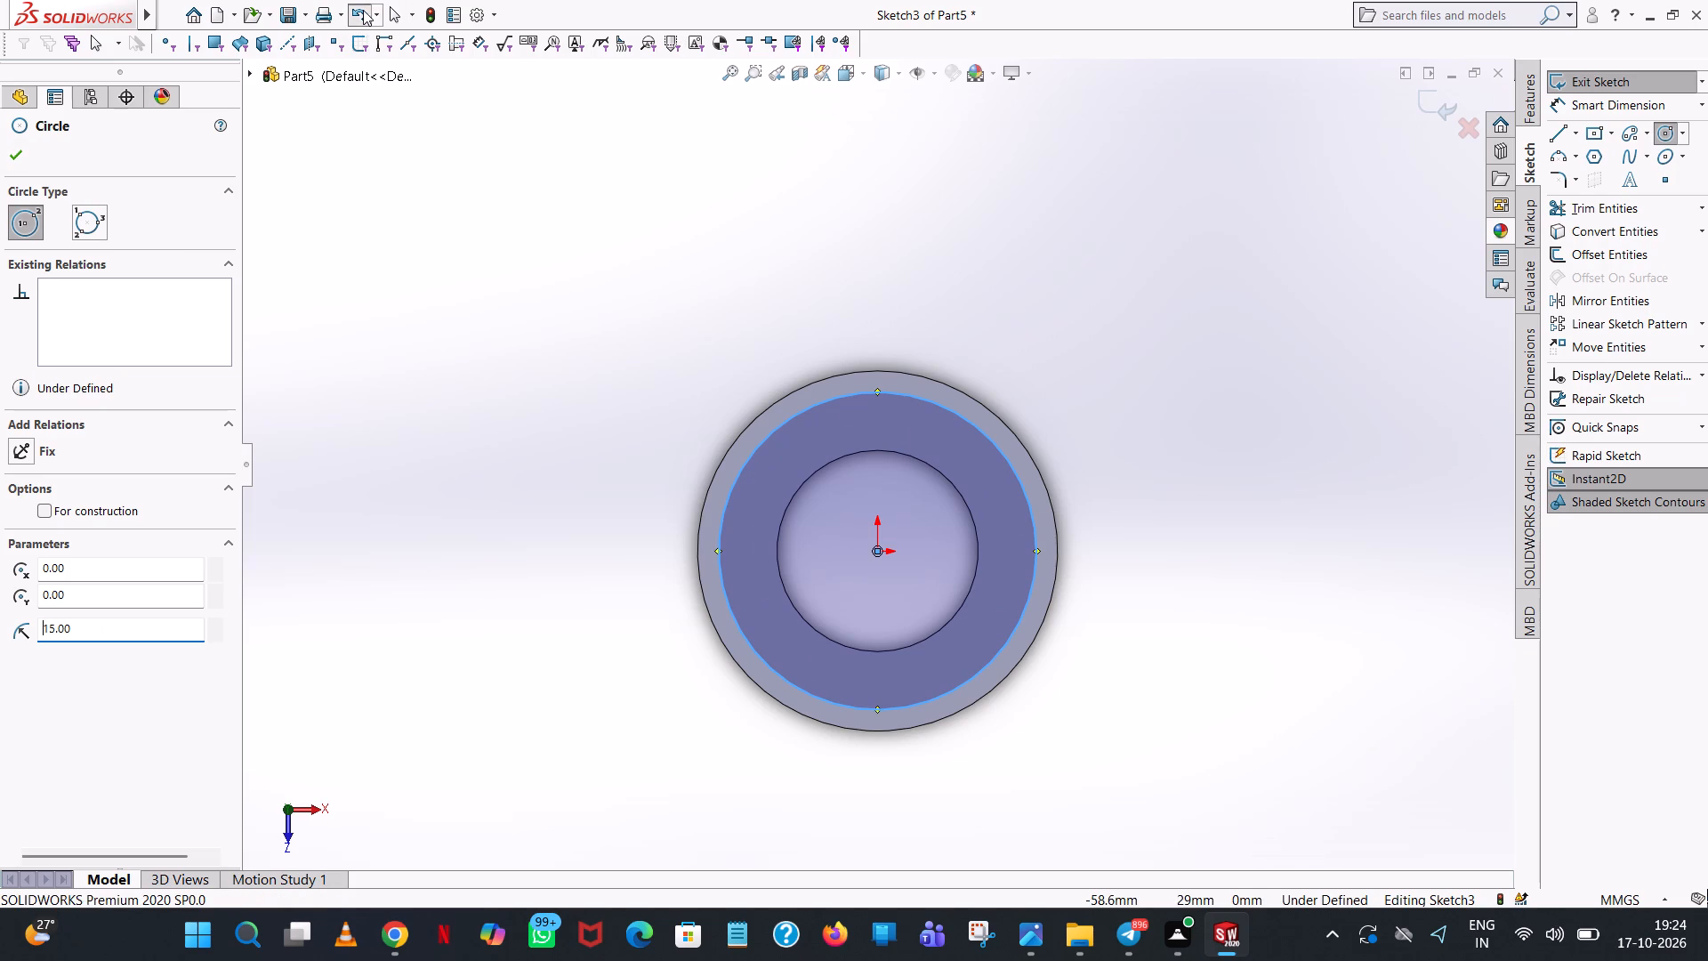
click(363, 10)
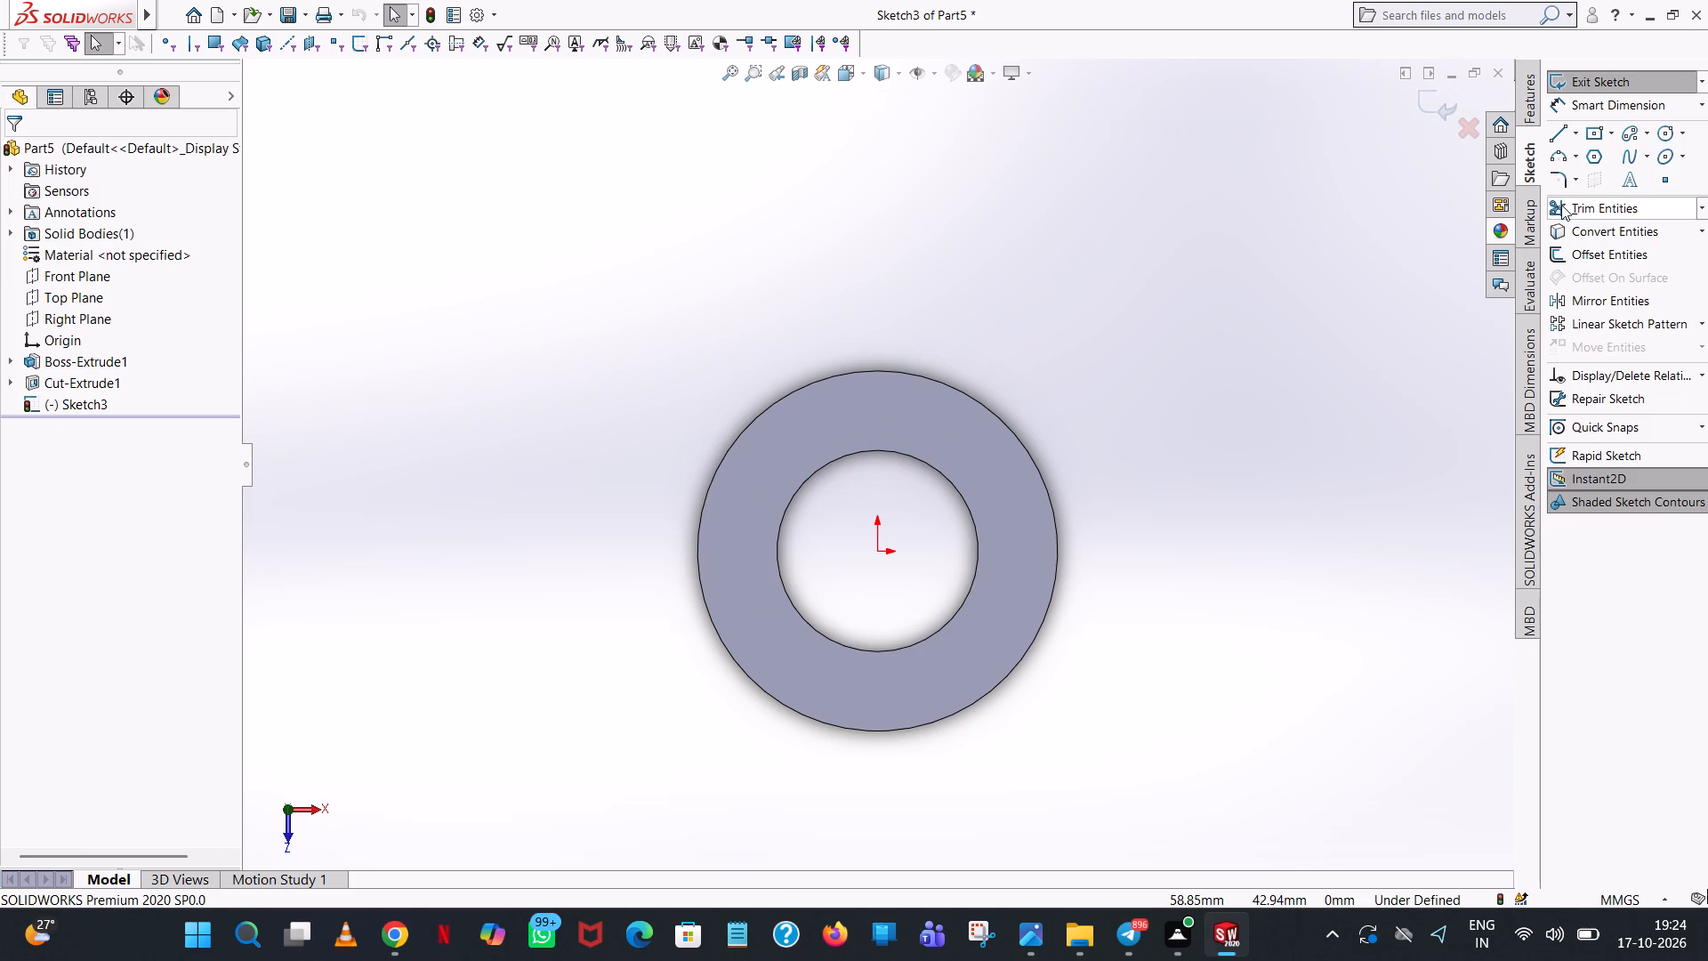
Sketch three lines from the ring's upper to its lower quadrant point: horizontal 19+15 mm, vertical 34 mm, and horizontal 34 mm back.
click(1557, 125)
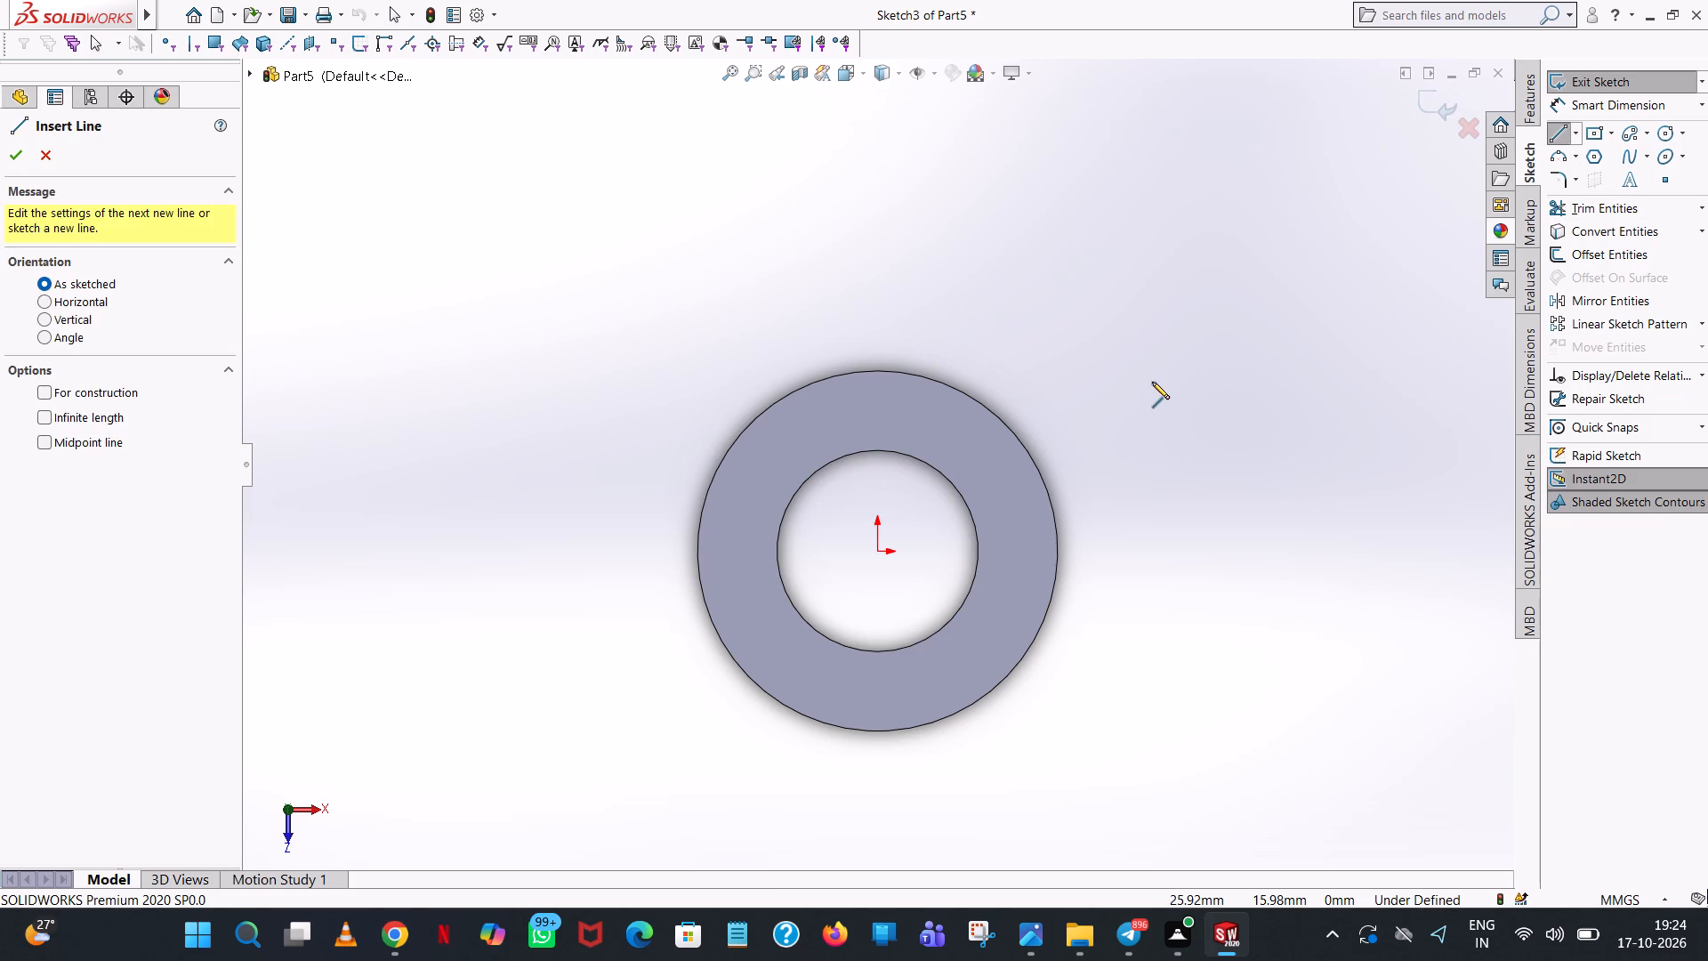
click(876, 368)
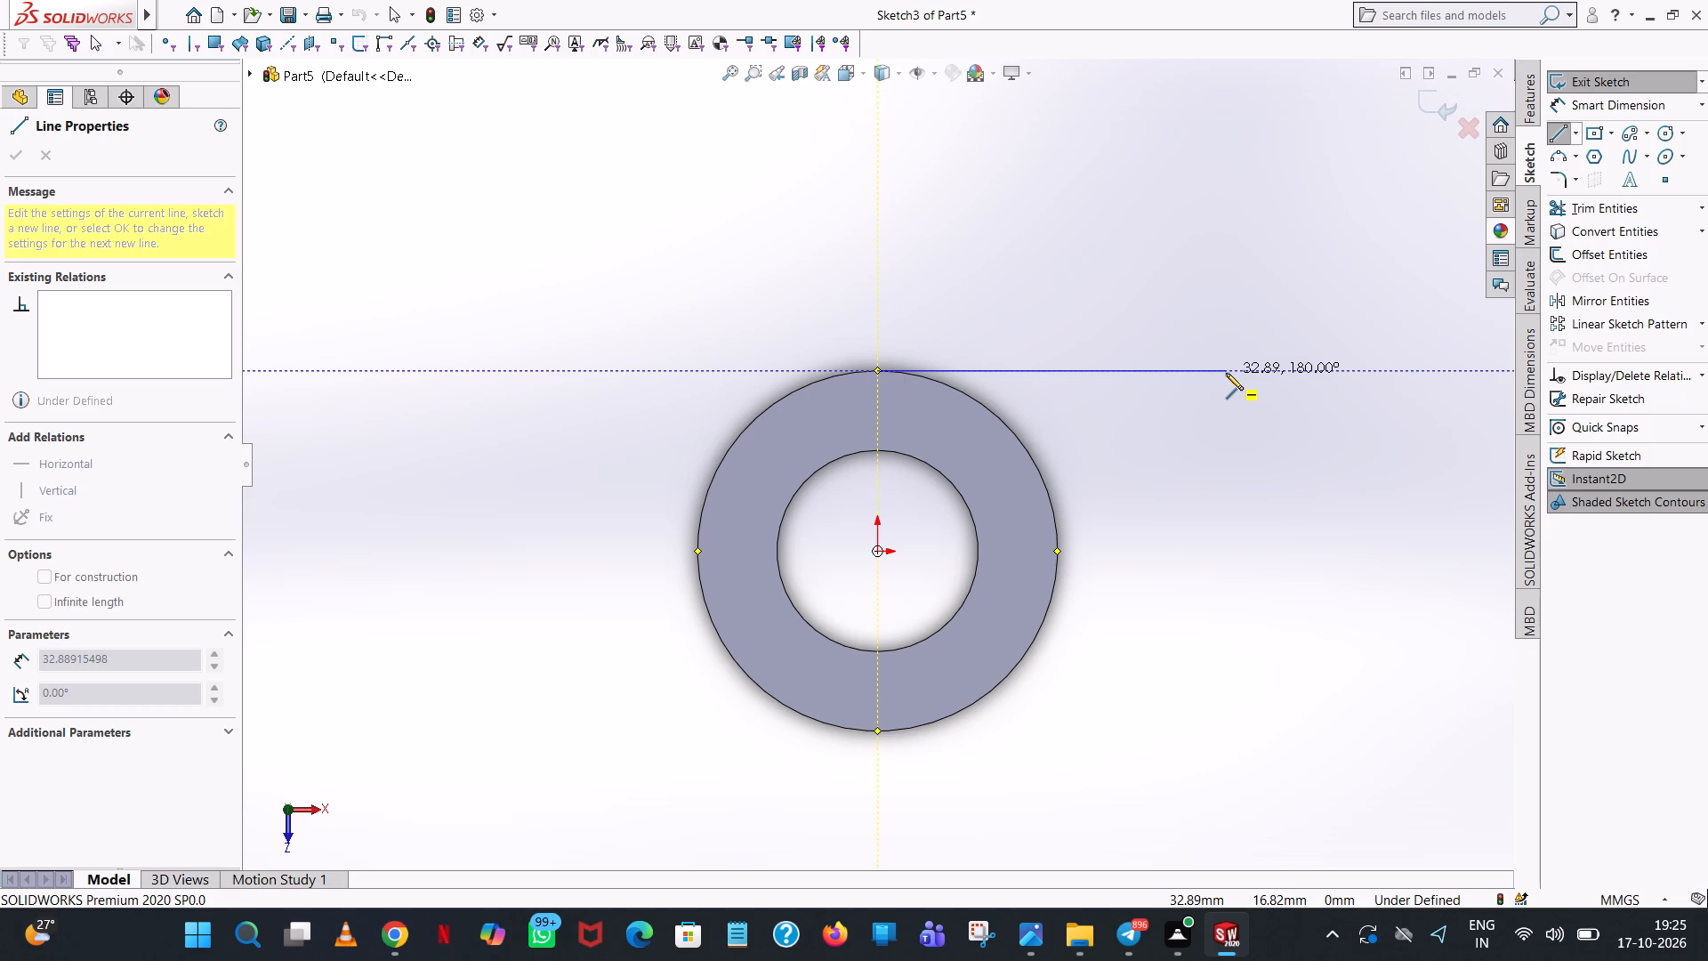
click(1226, 373)
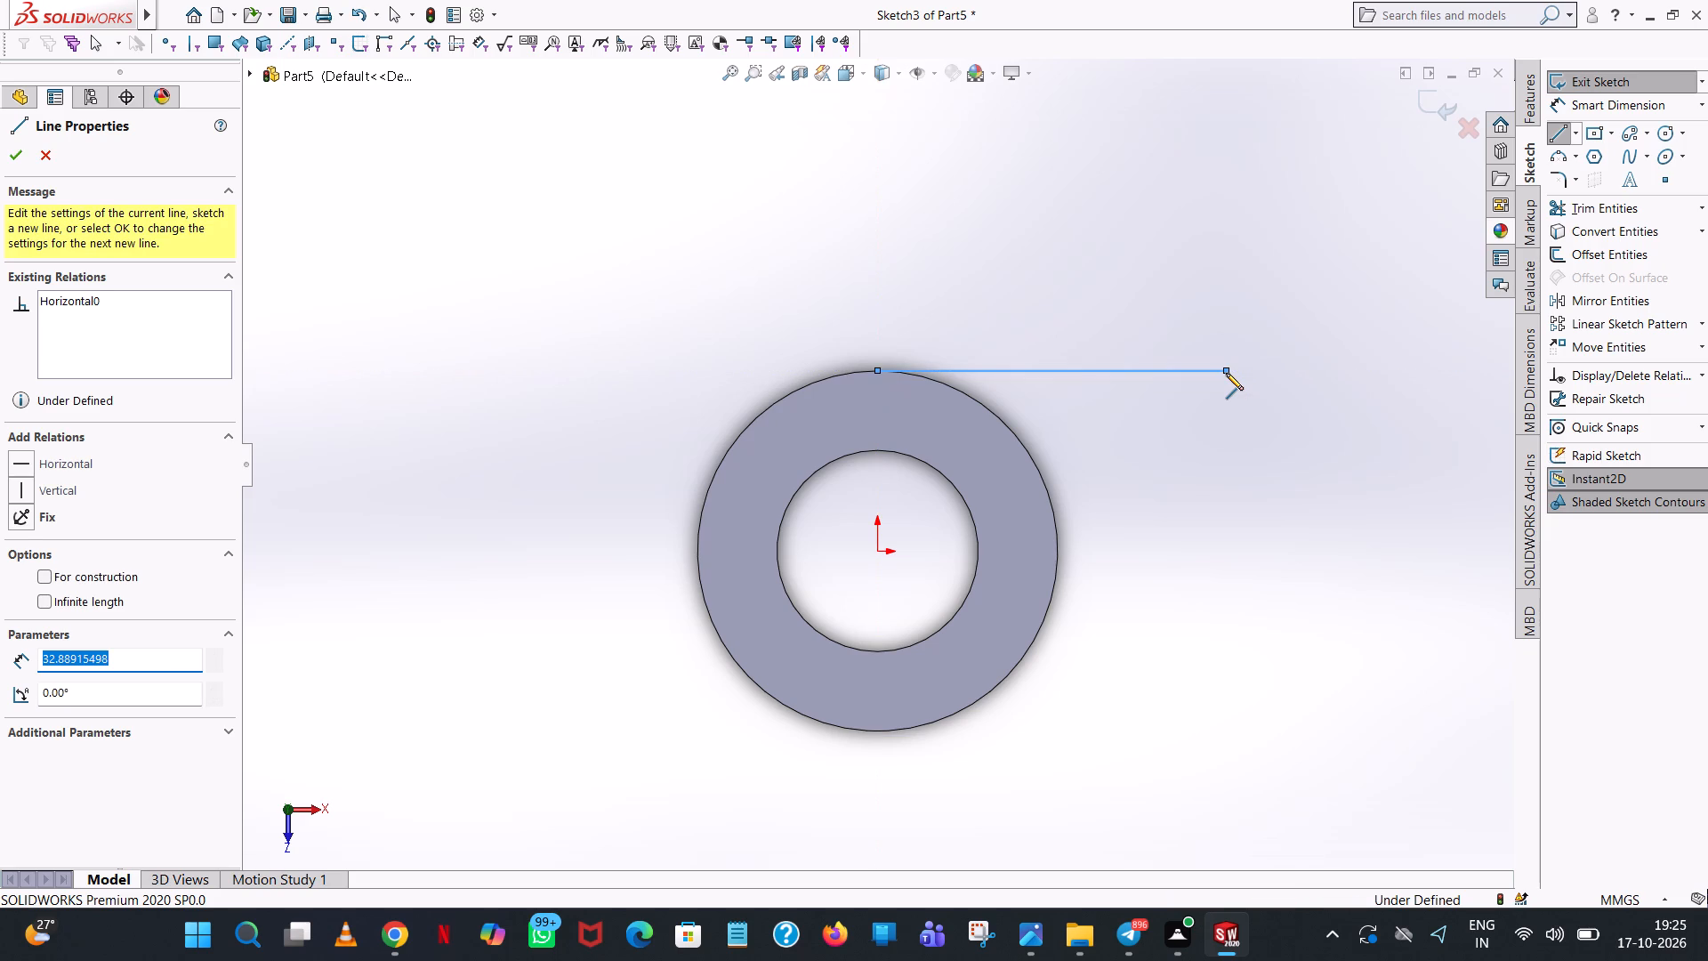
text(19+15)
key(Return)
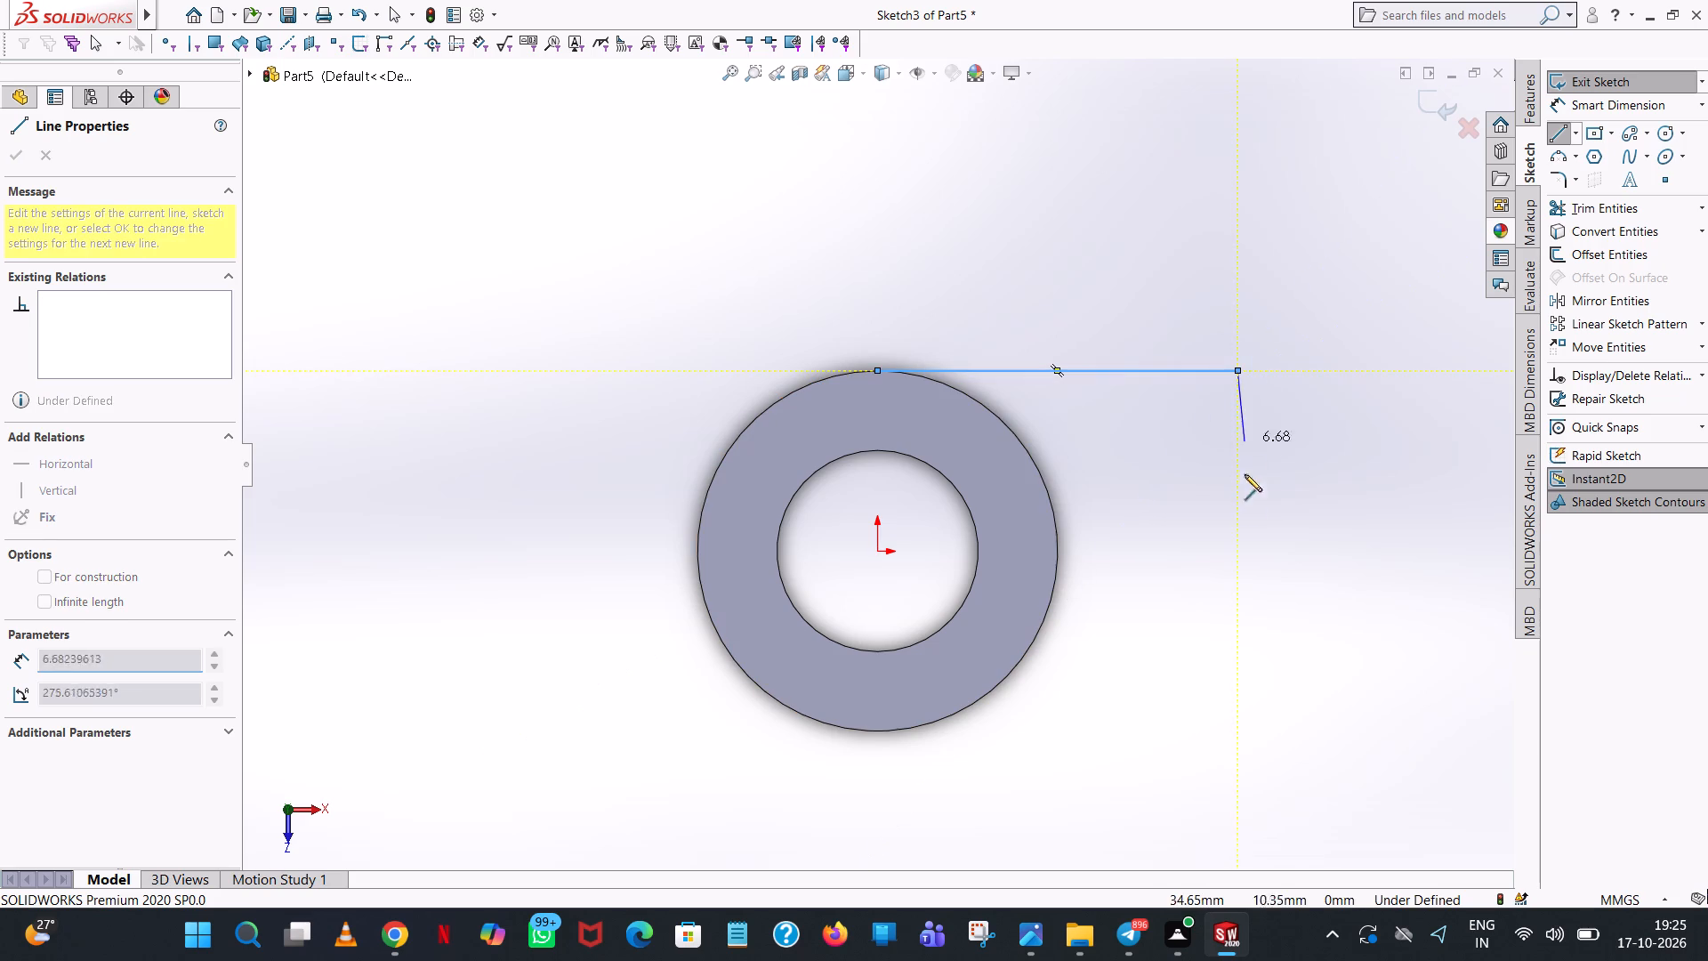
click(1236, 731)
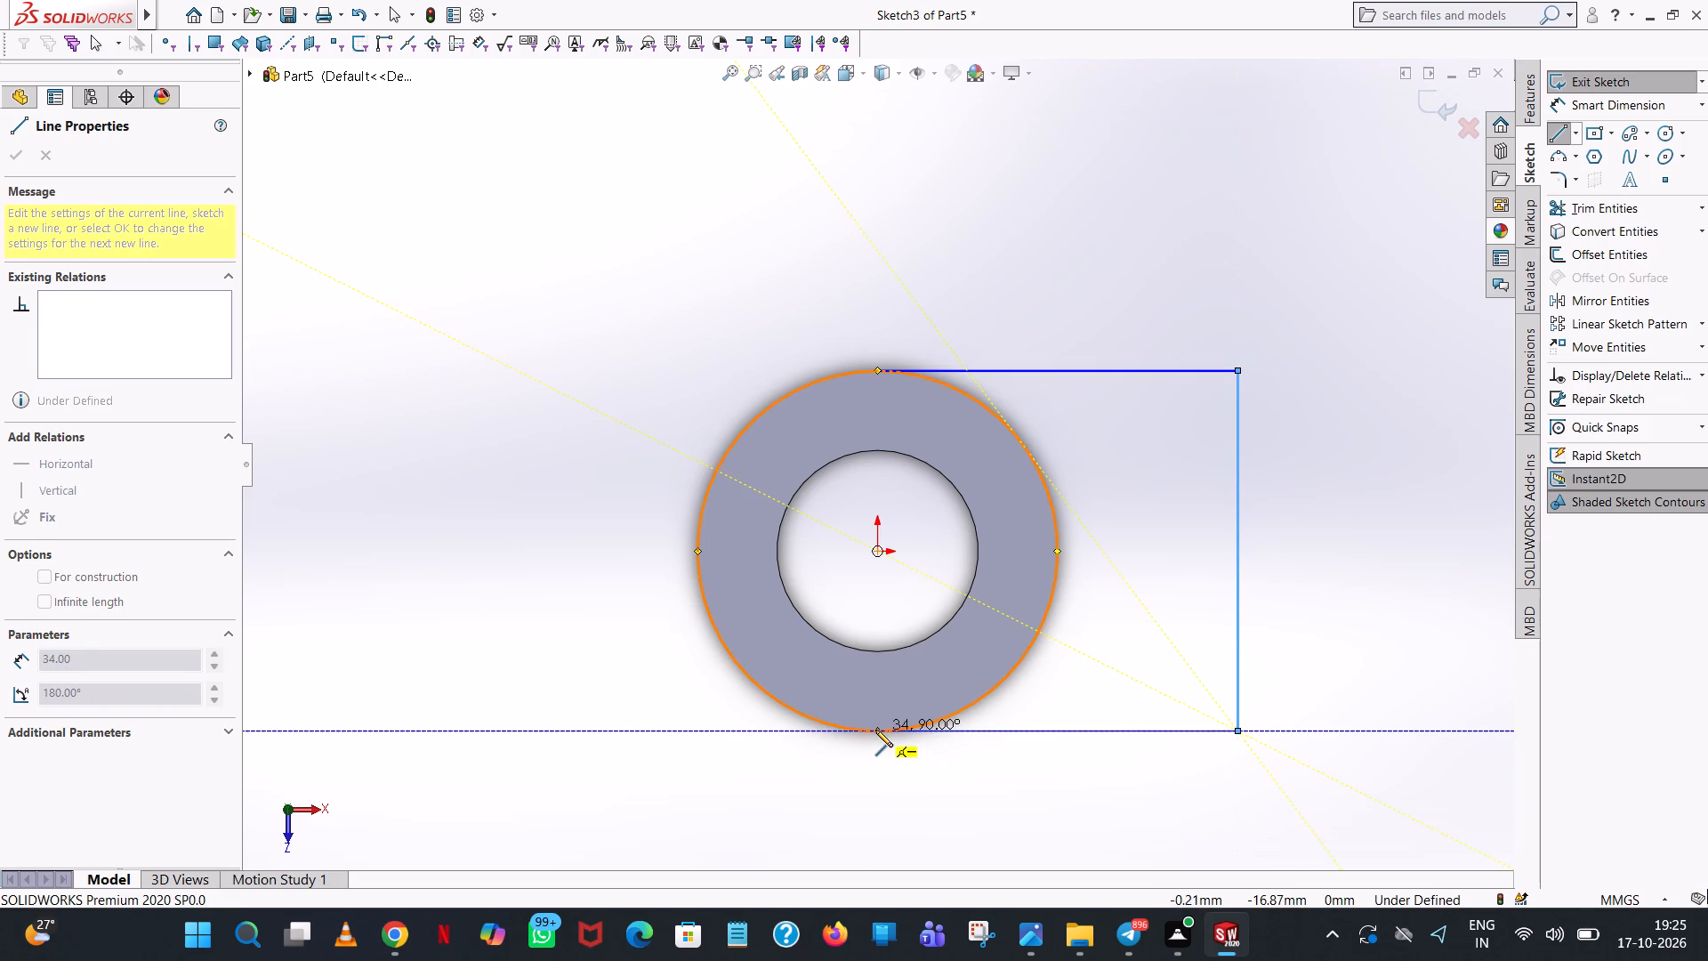
click(875, 731)
right_click(875, 731)
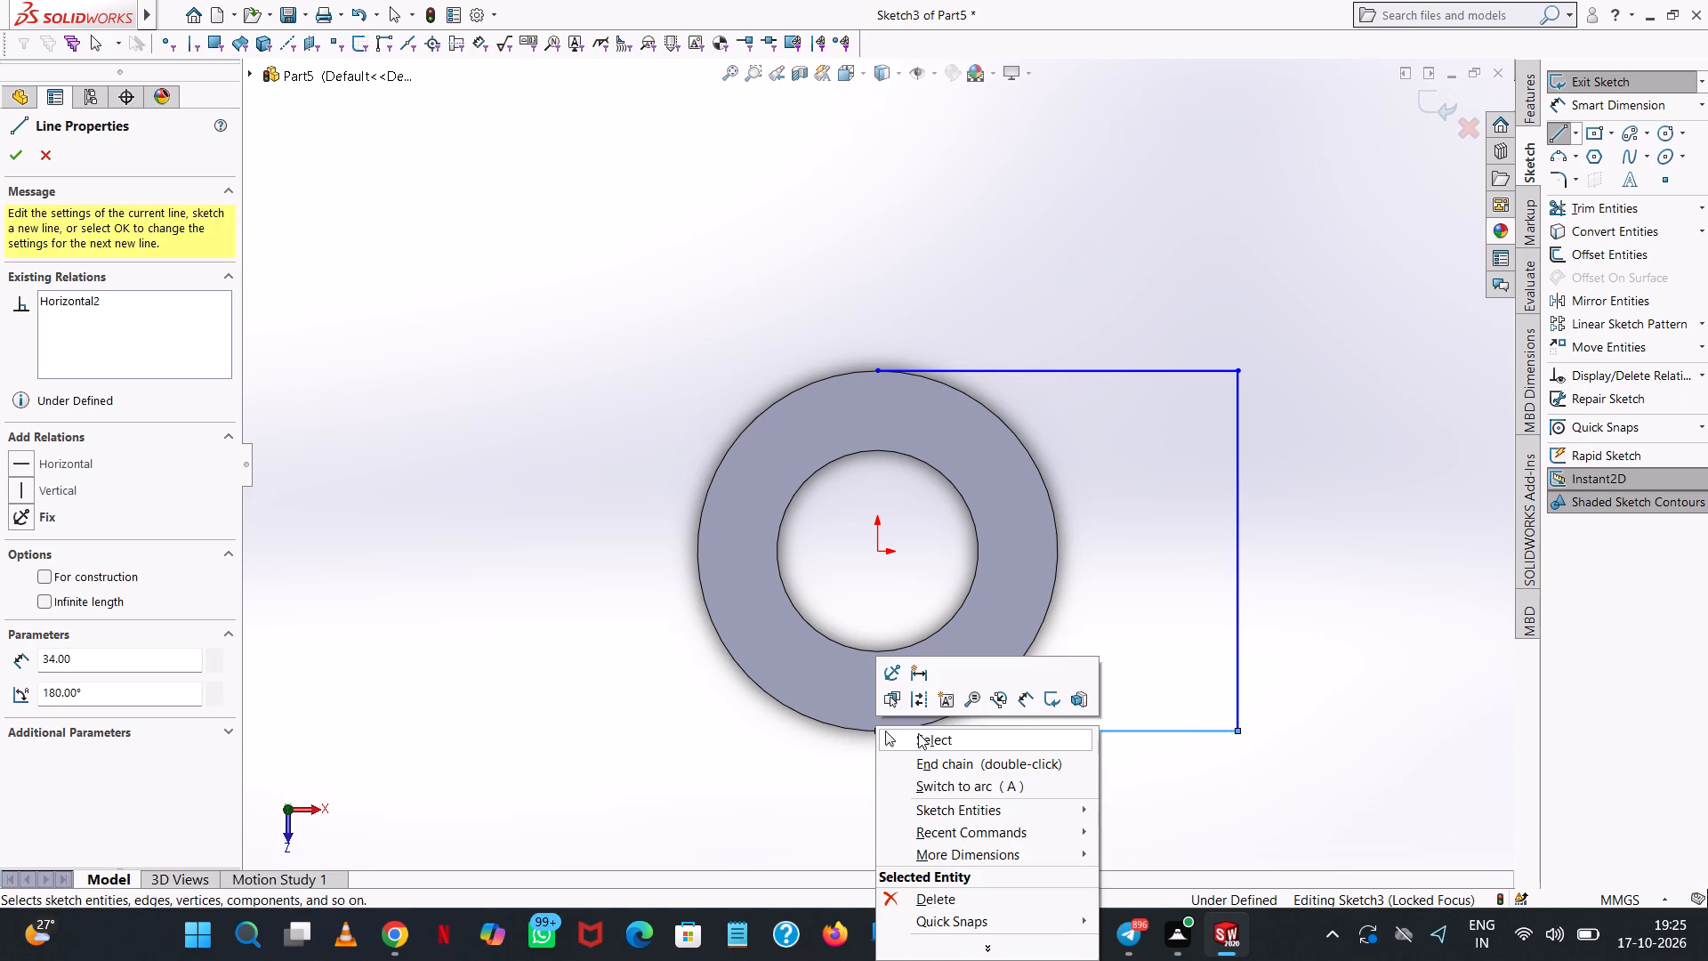
click(925, 738)
Sketch a 17 mm radius circle from the origin onto the ring's outer edge, and trim away the half opposite the three lines.
click(1655, 136)
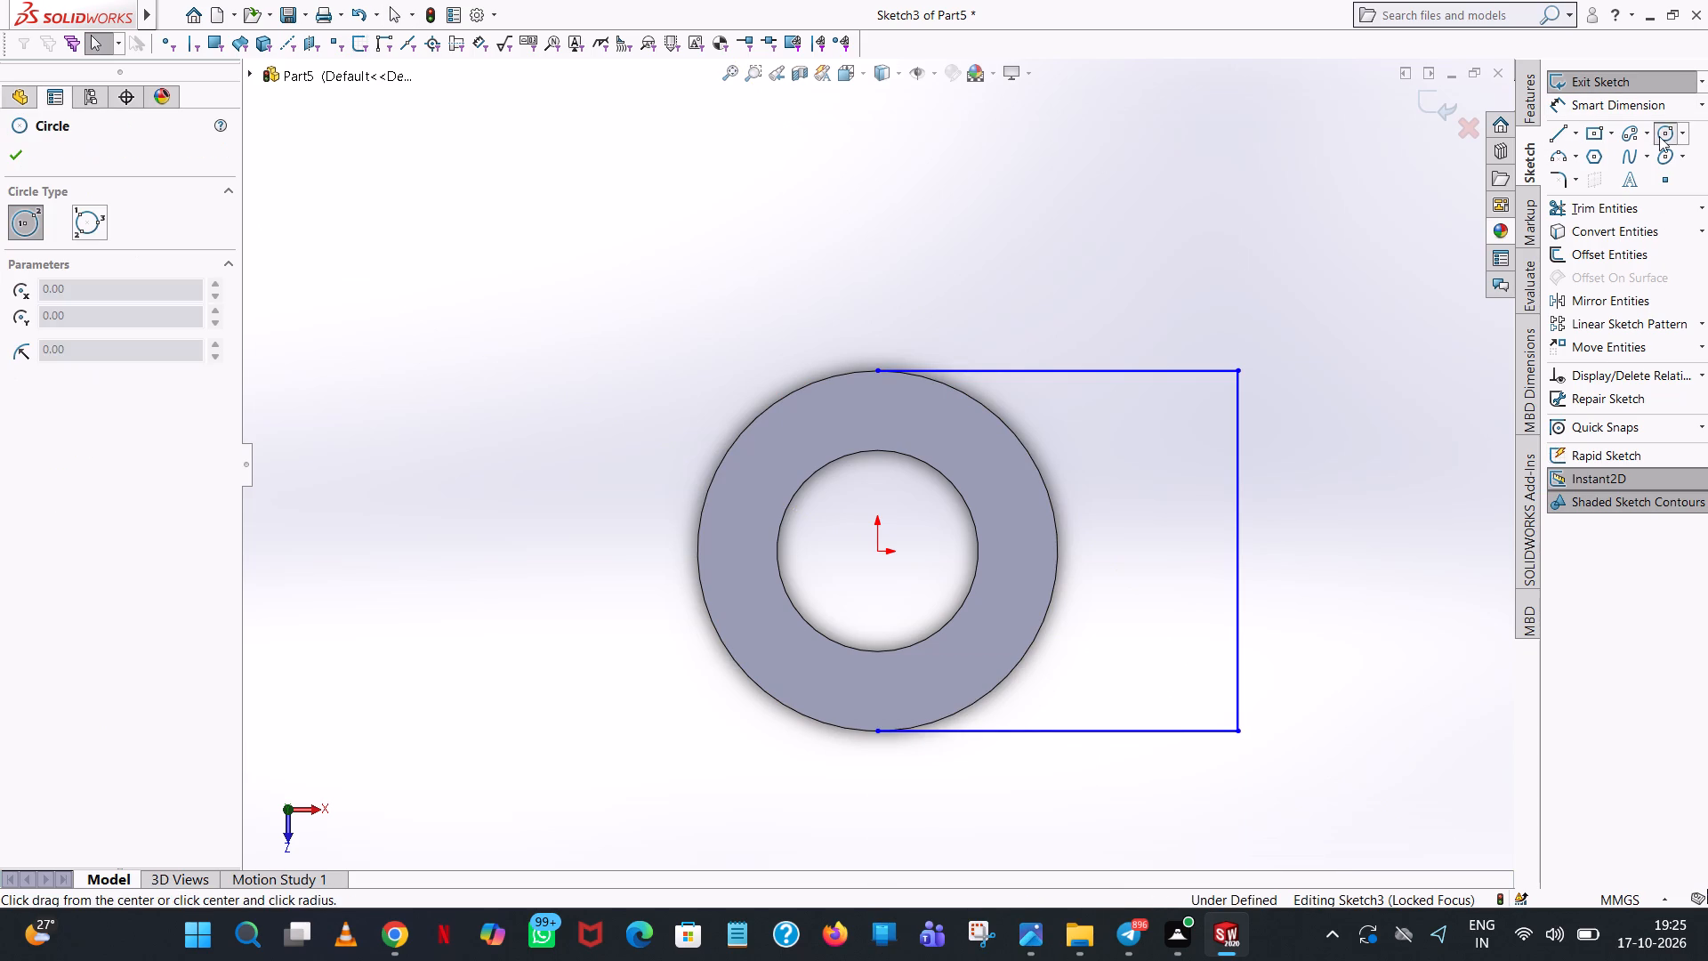
click(880, 551)
click(1032, 464)
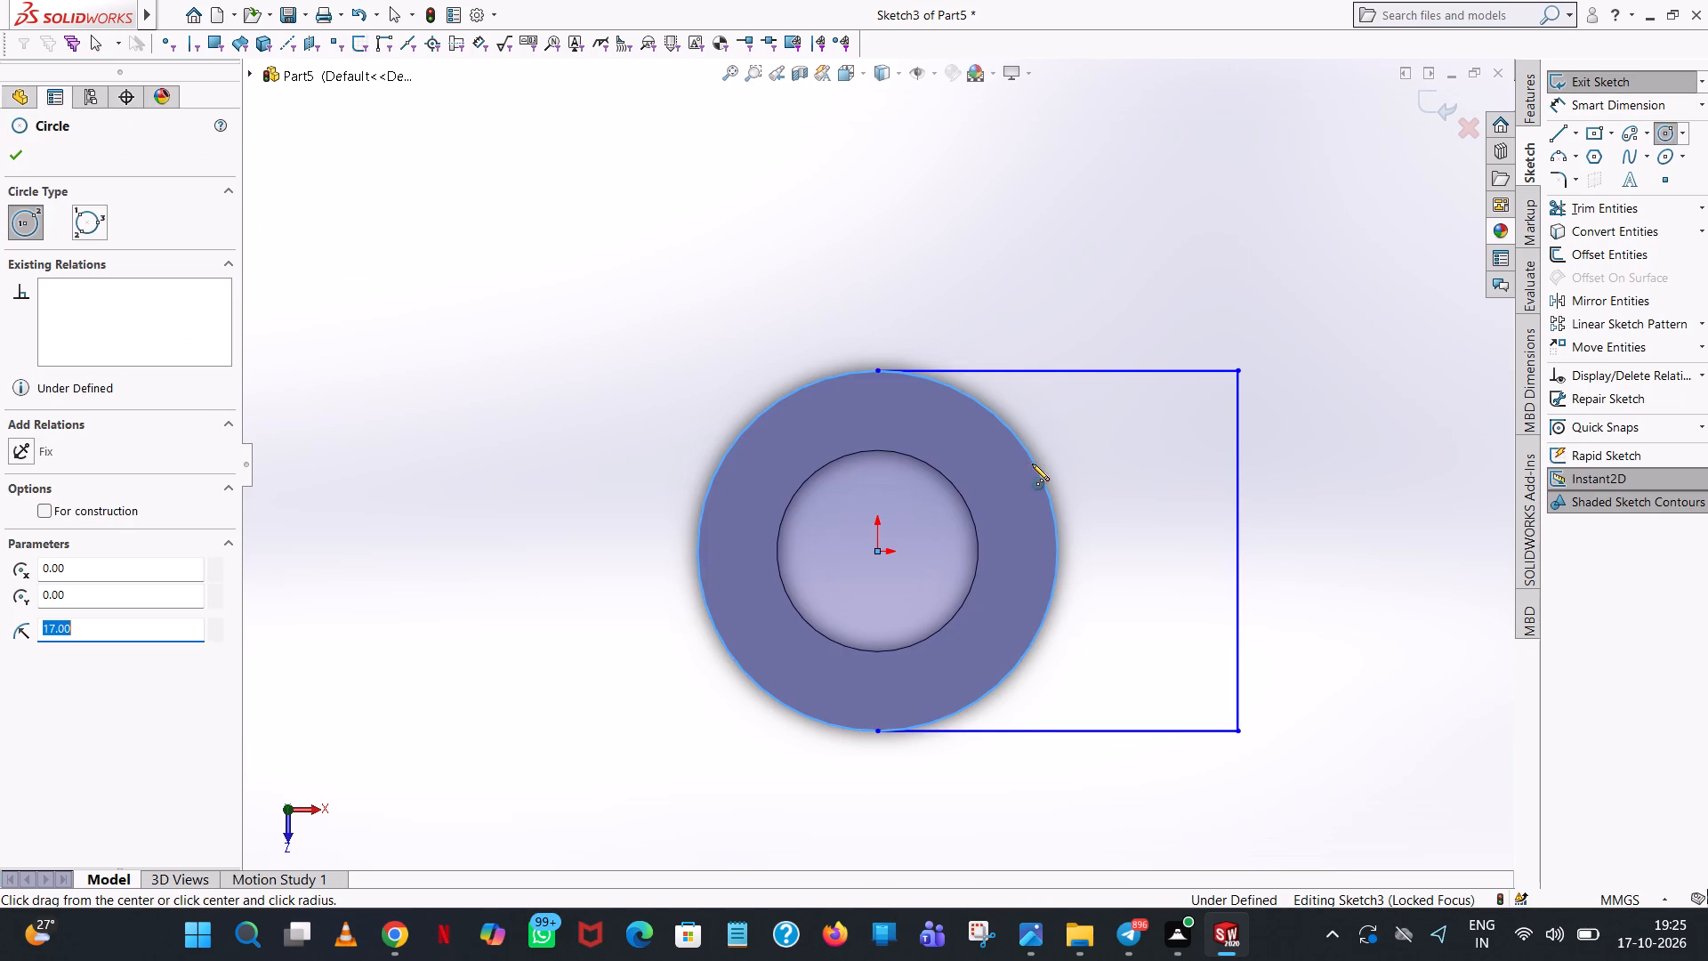
right_click(1032, 464)
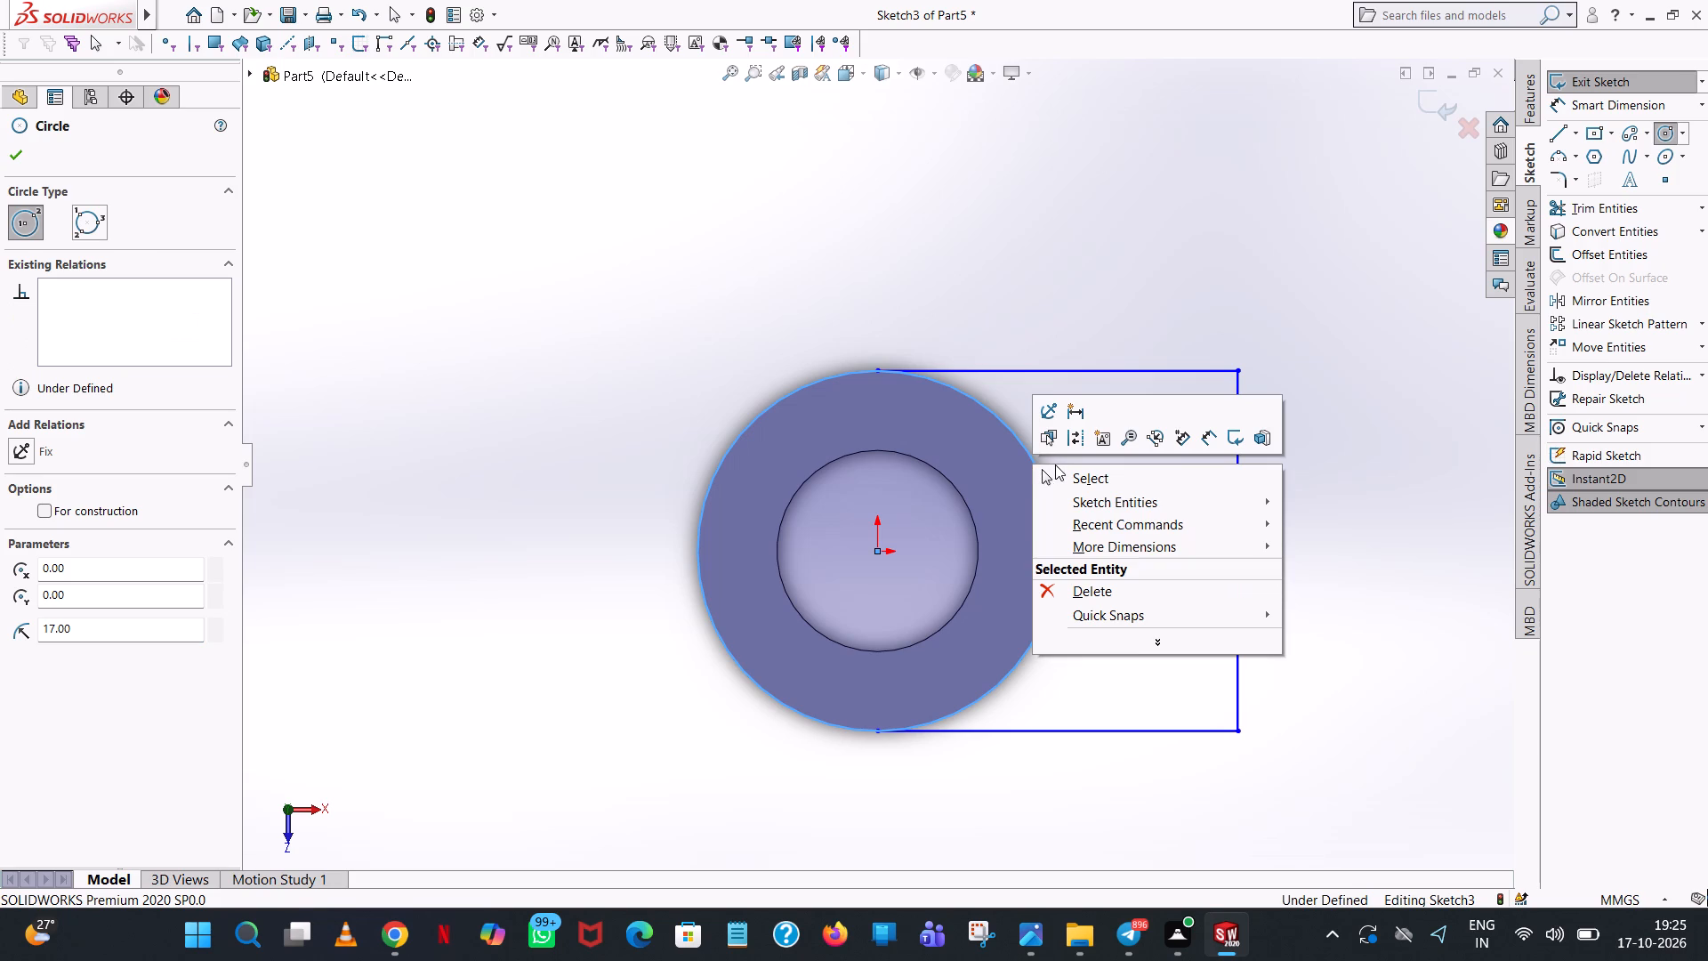
click(1060, 476)
click(1580, 211)
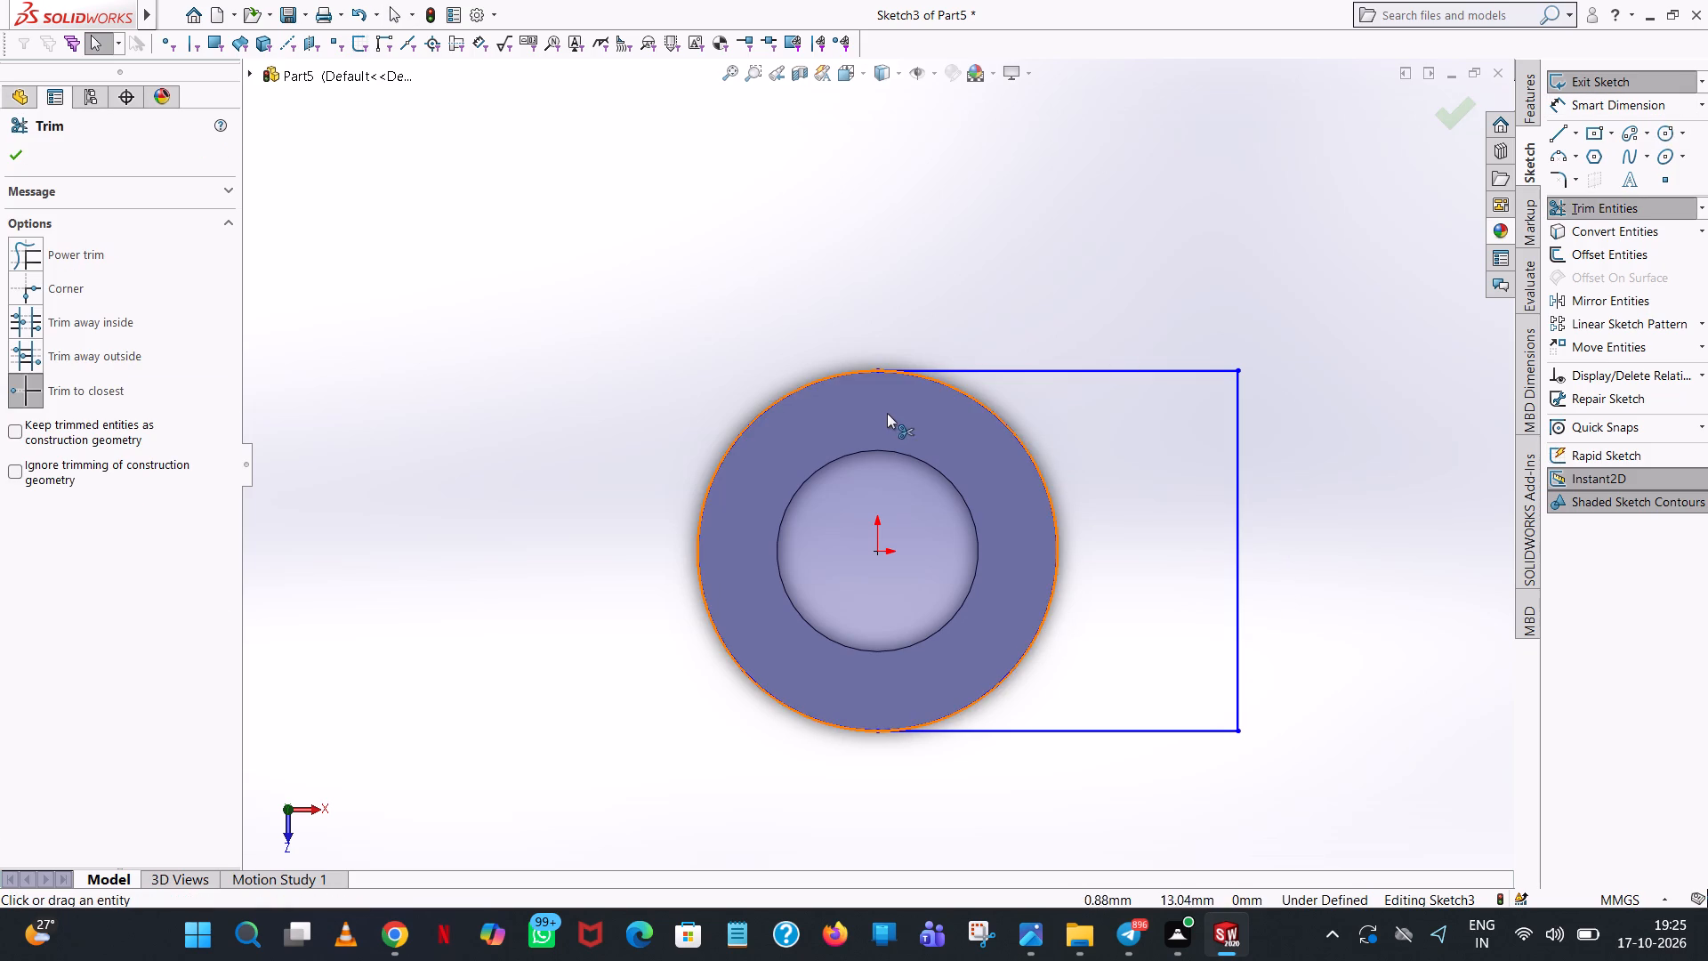
click(730, 455)
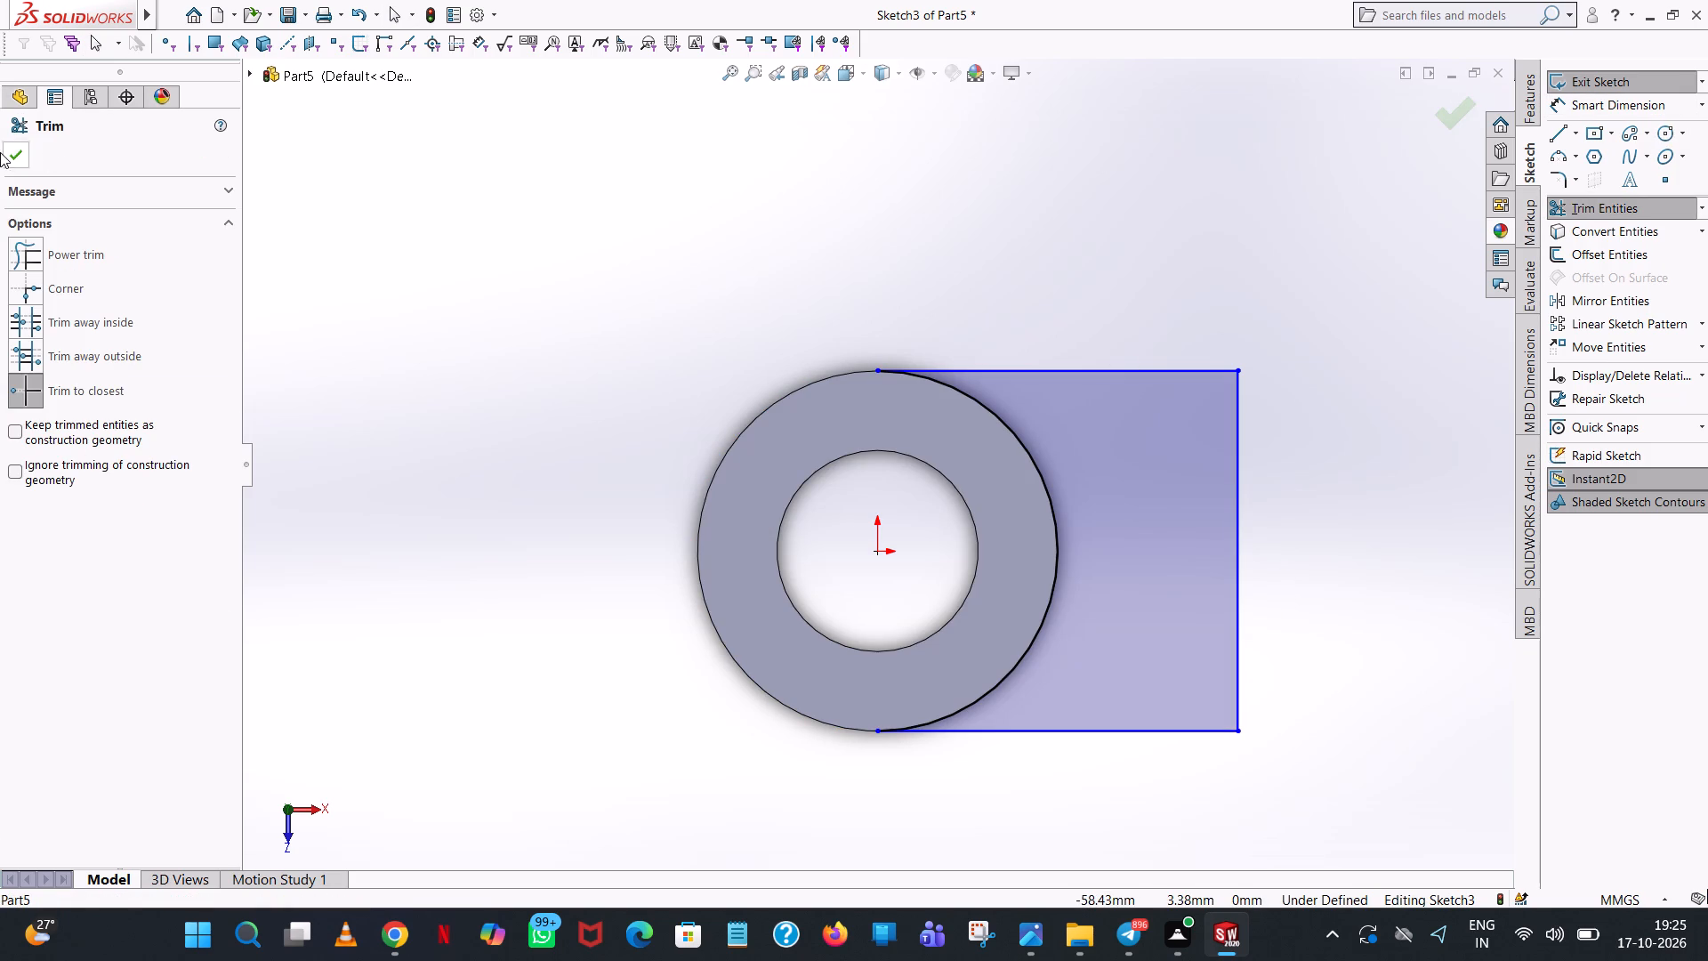
click(11, 160)
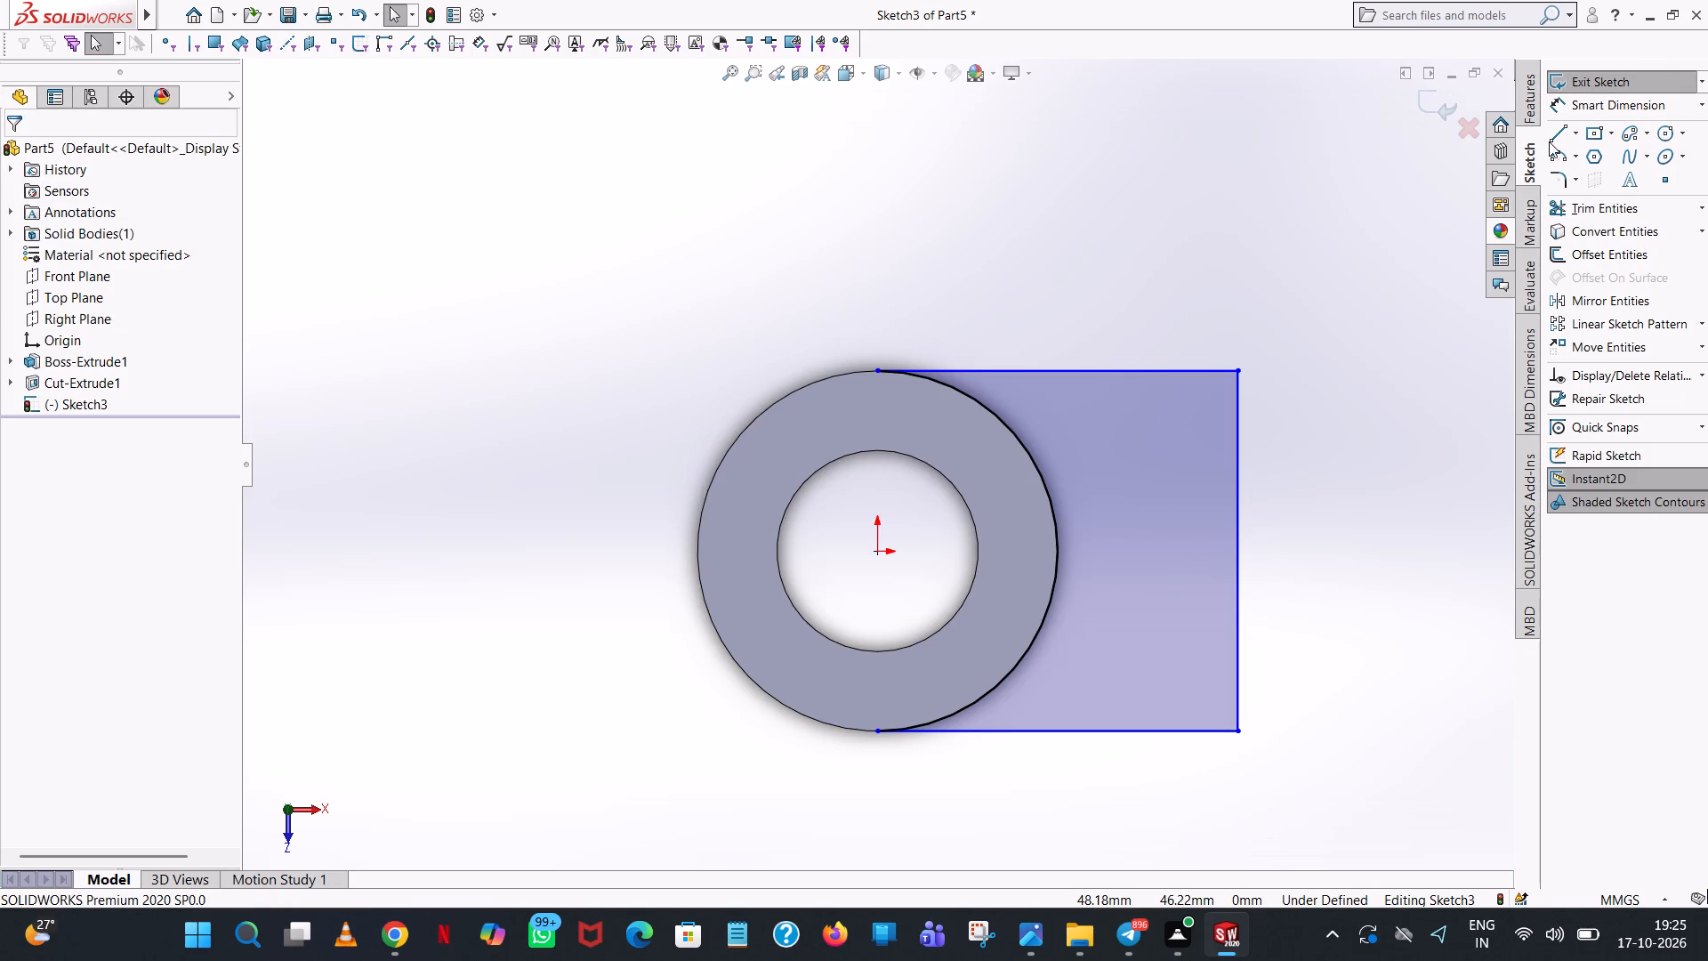
Sketch a vertical line about 13 mm long upward from the origin as a mirror line.
click(1549, 141)
click(880, 552)
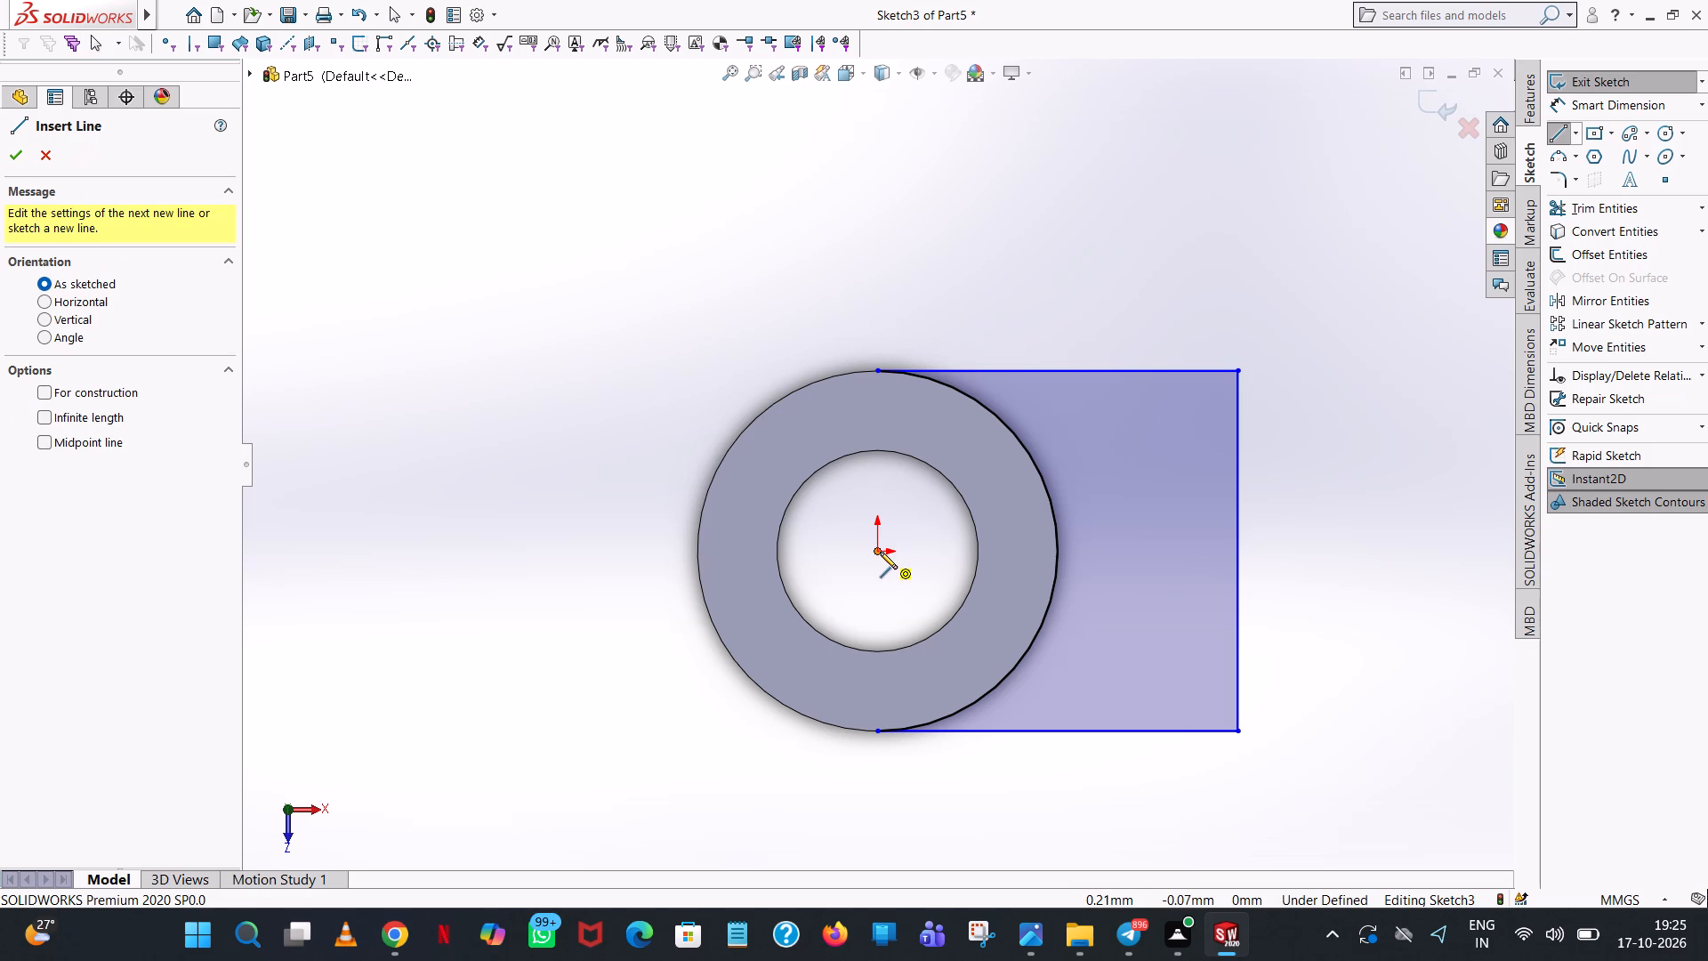
click(881, 412)
right_click(881, 412)
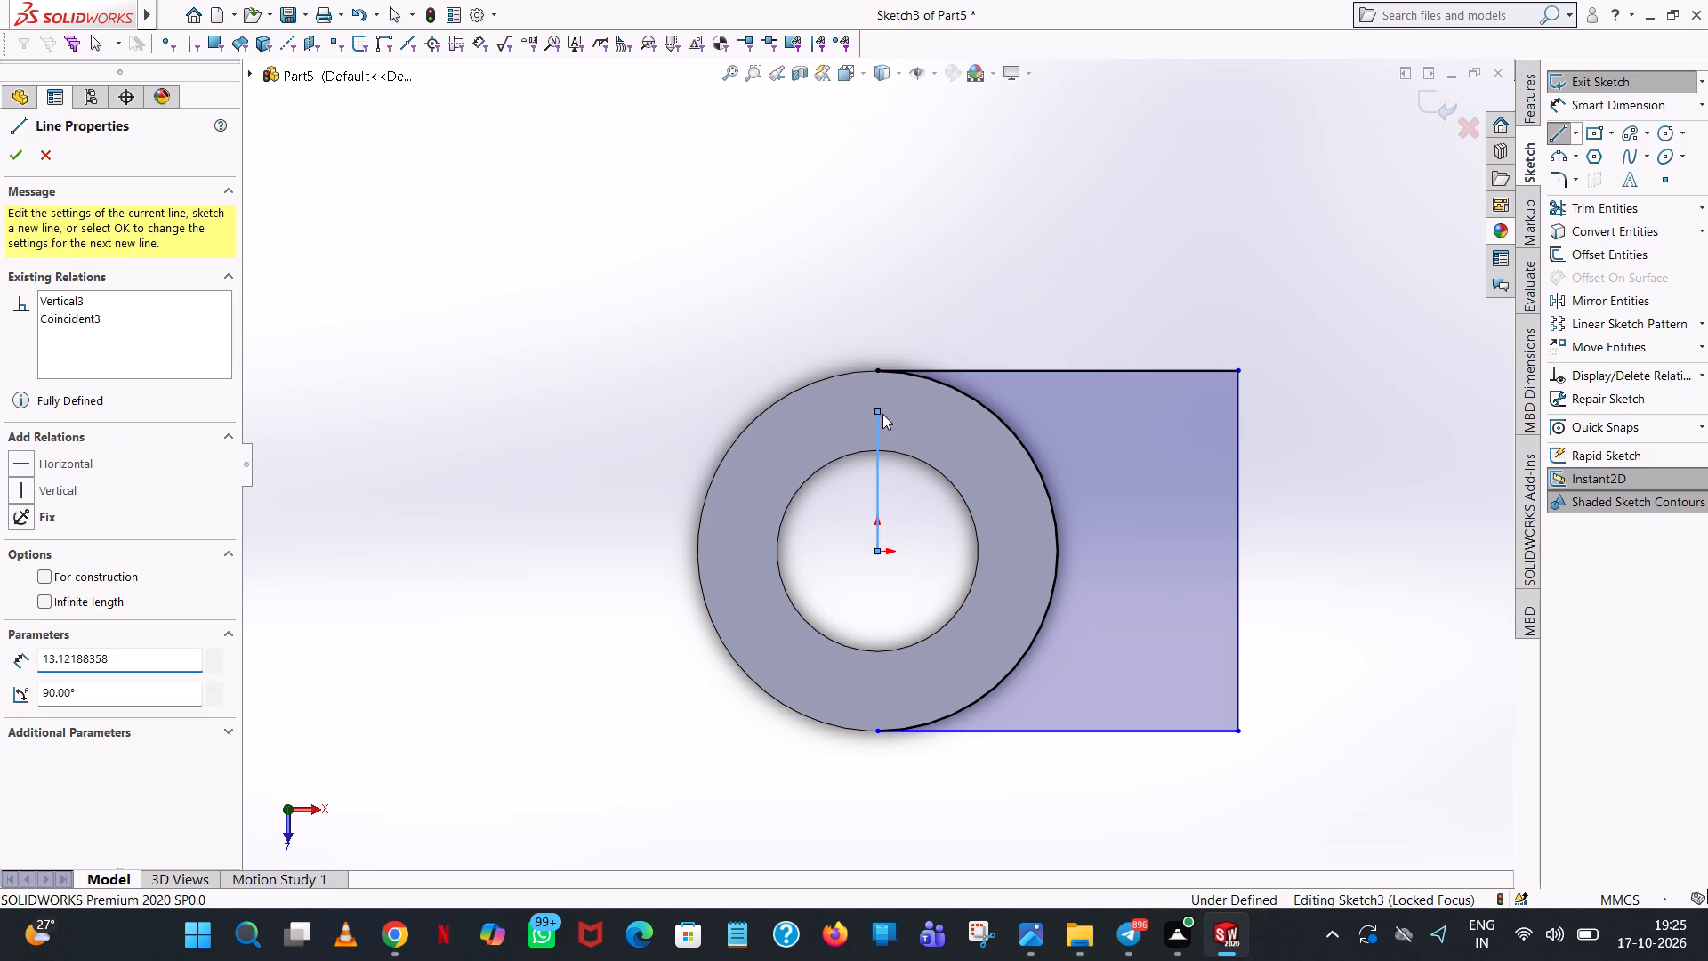
click(900, 420)
Mirror the three outer lines and the arc about the vertical line through the origin, keeping the originals.
click(1623, 289)
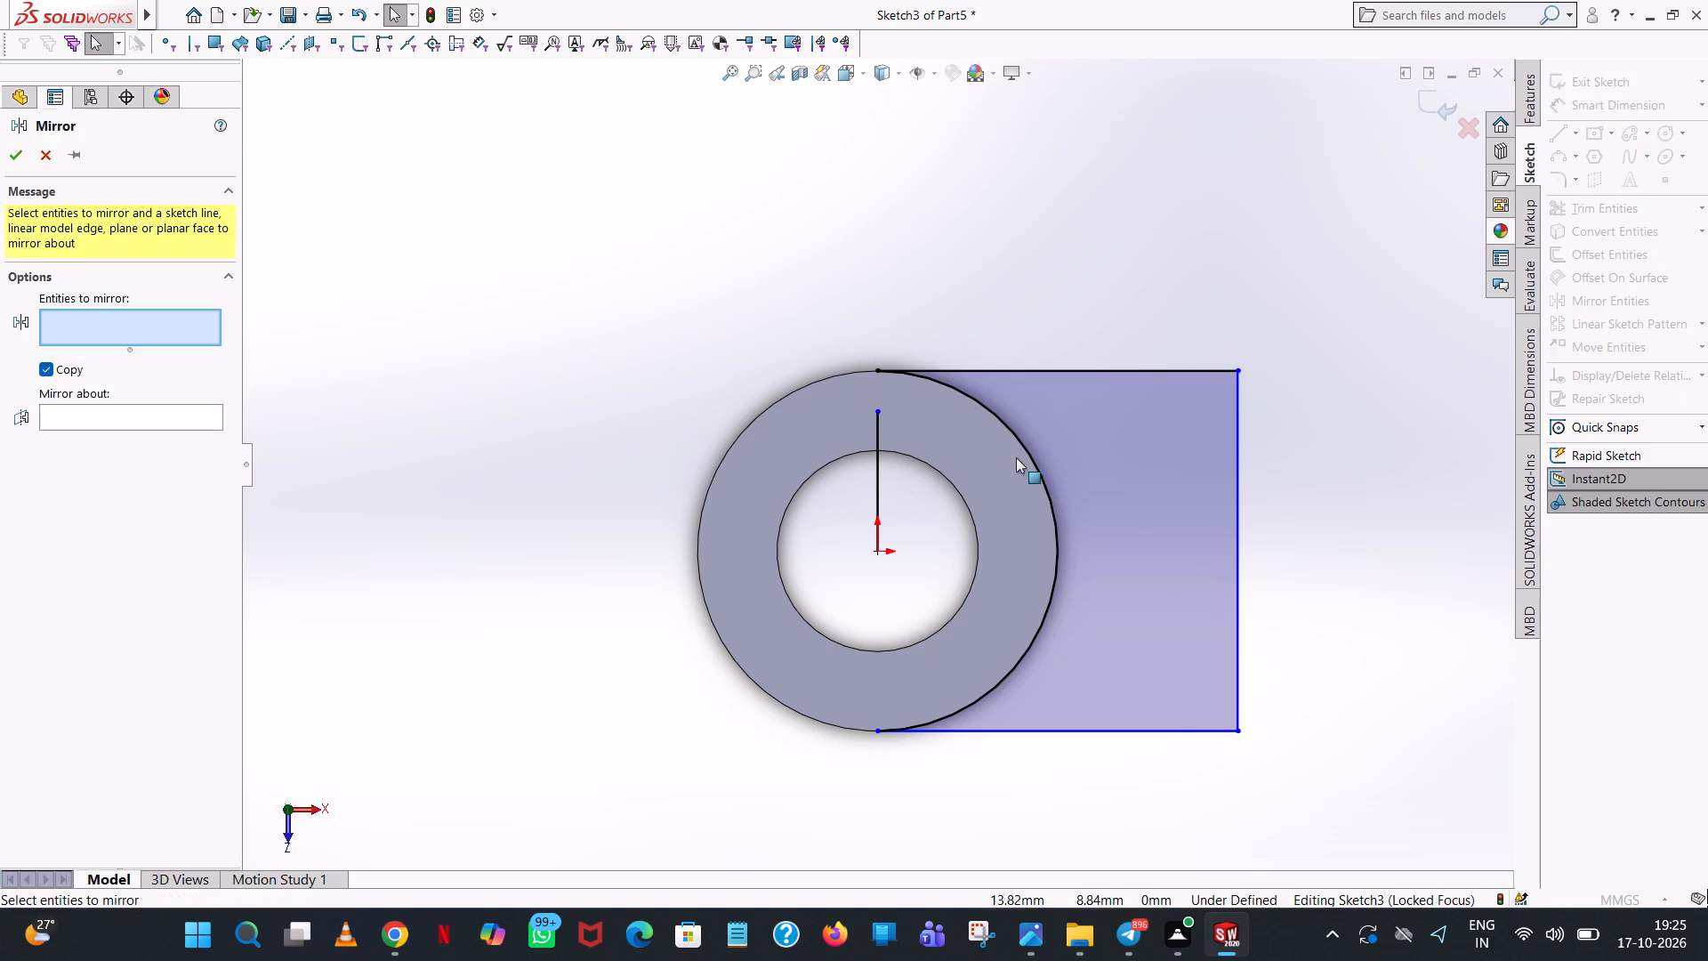
click(1049, 367)
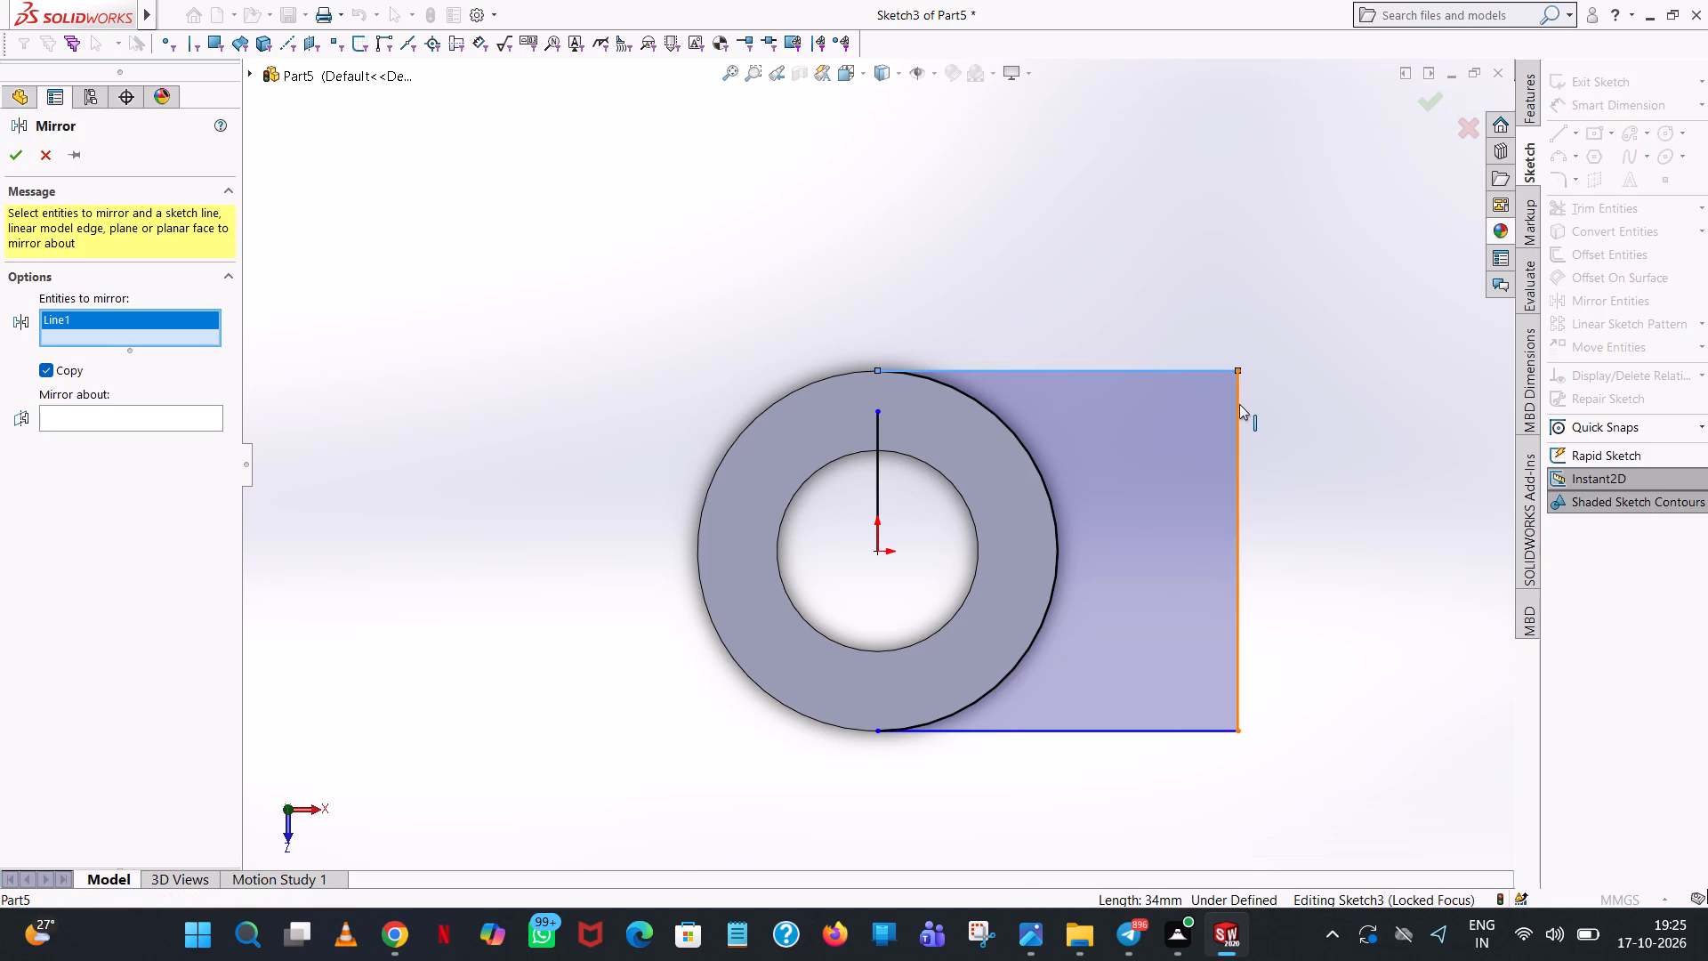
click(1239, 404)
click(1139, 739)
click(1140, 733)
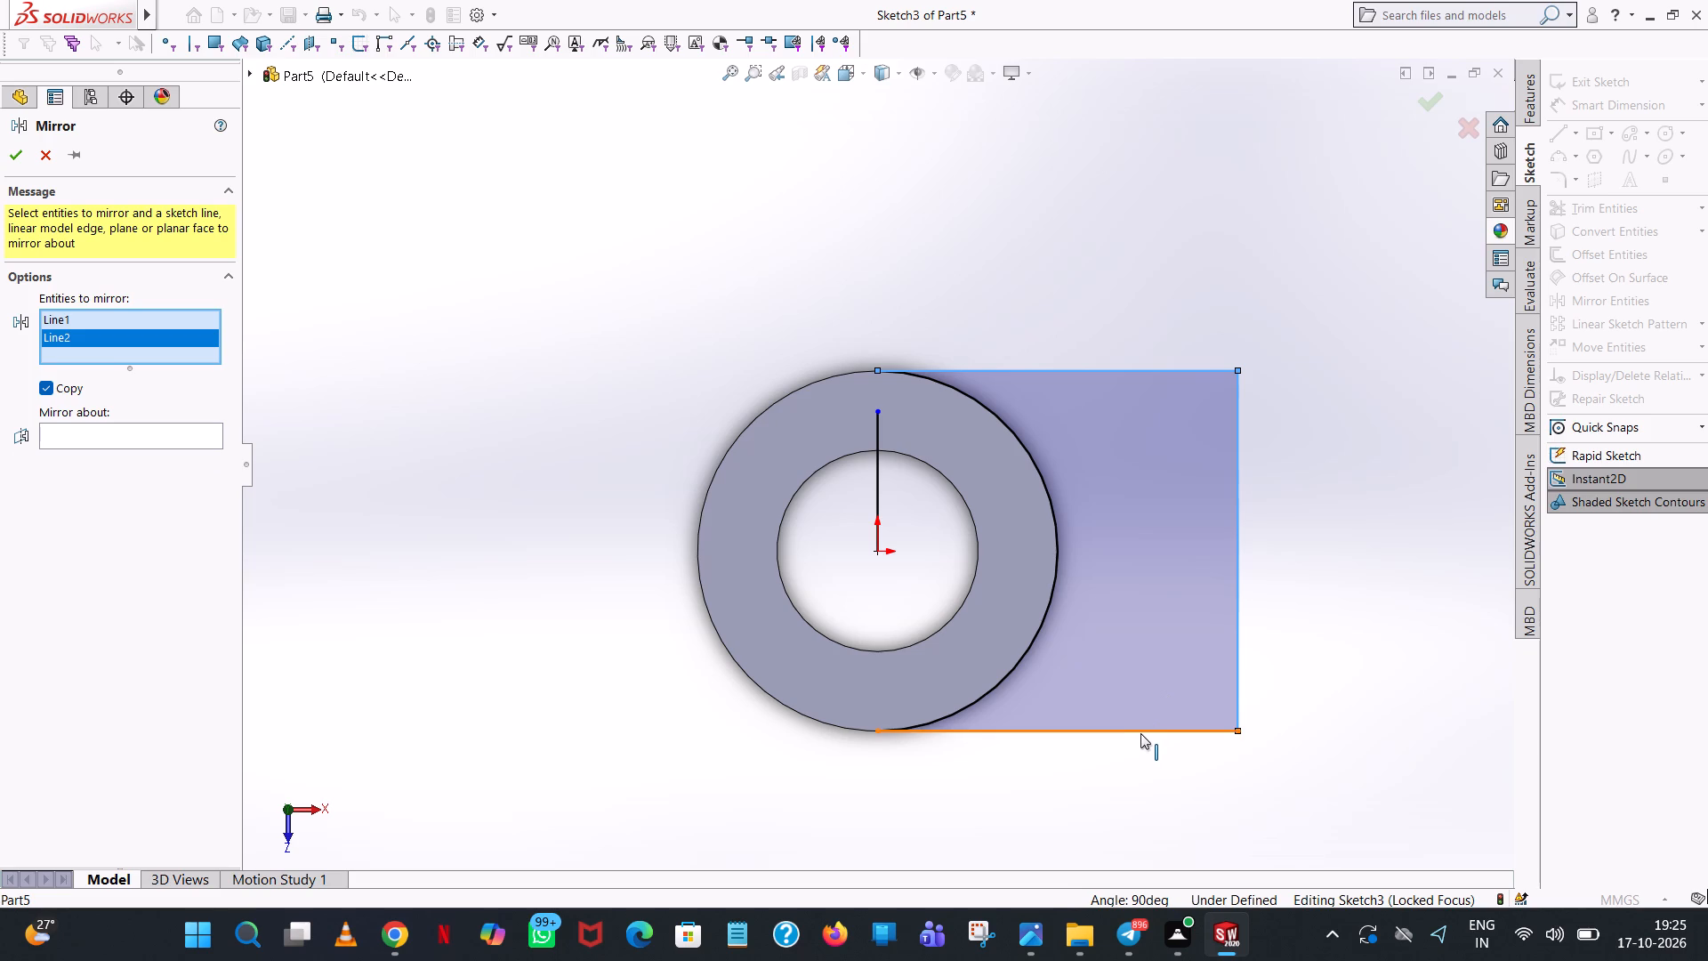
click(1049, 594)
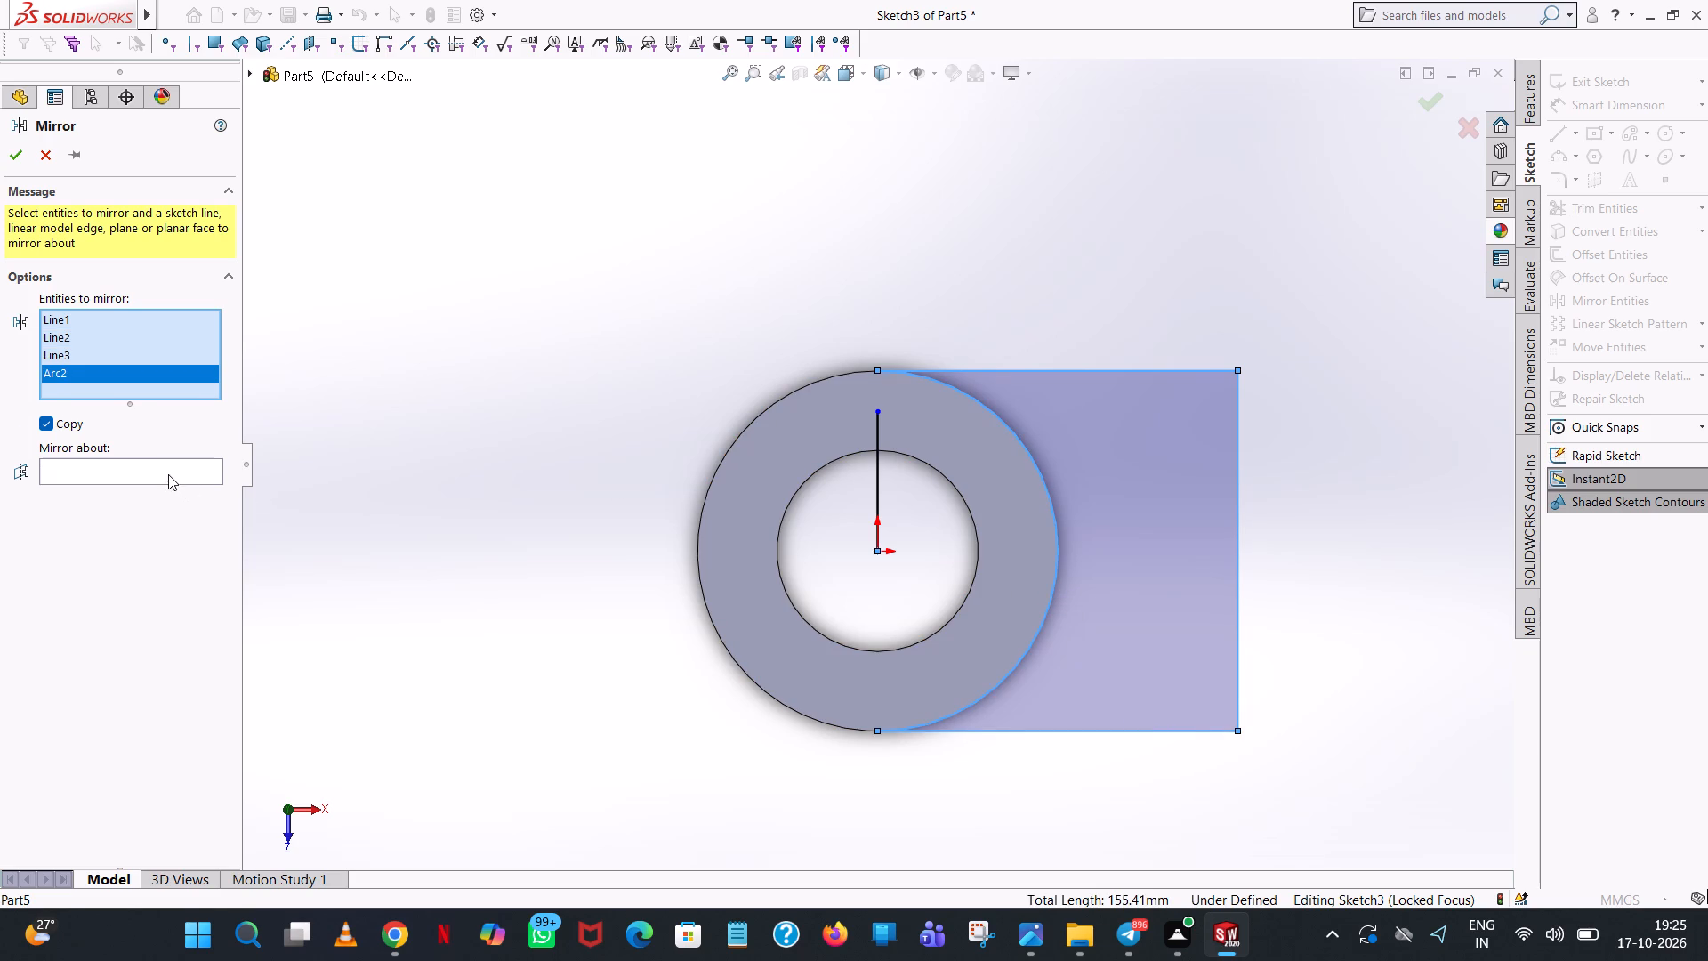
click(168, 474)
click(871, 499)
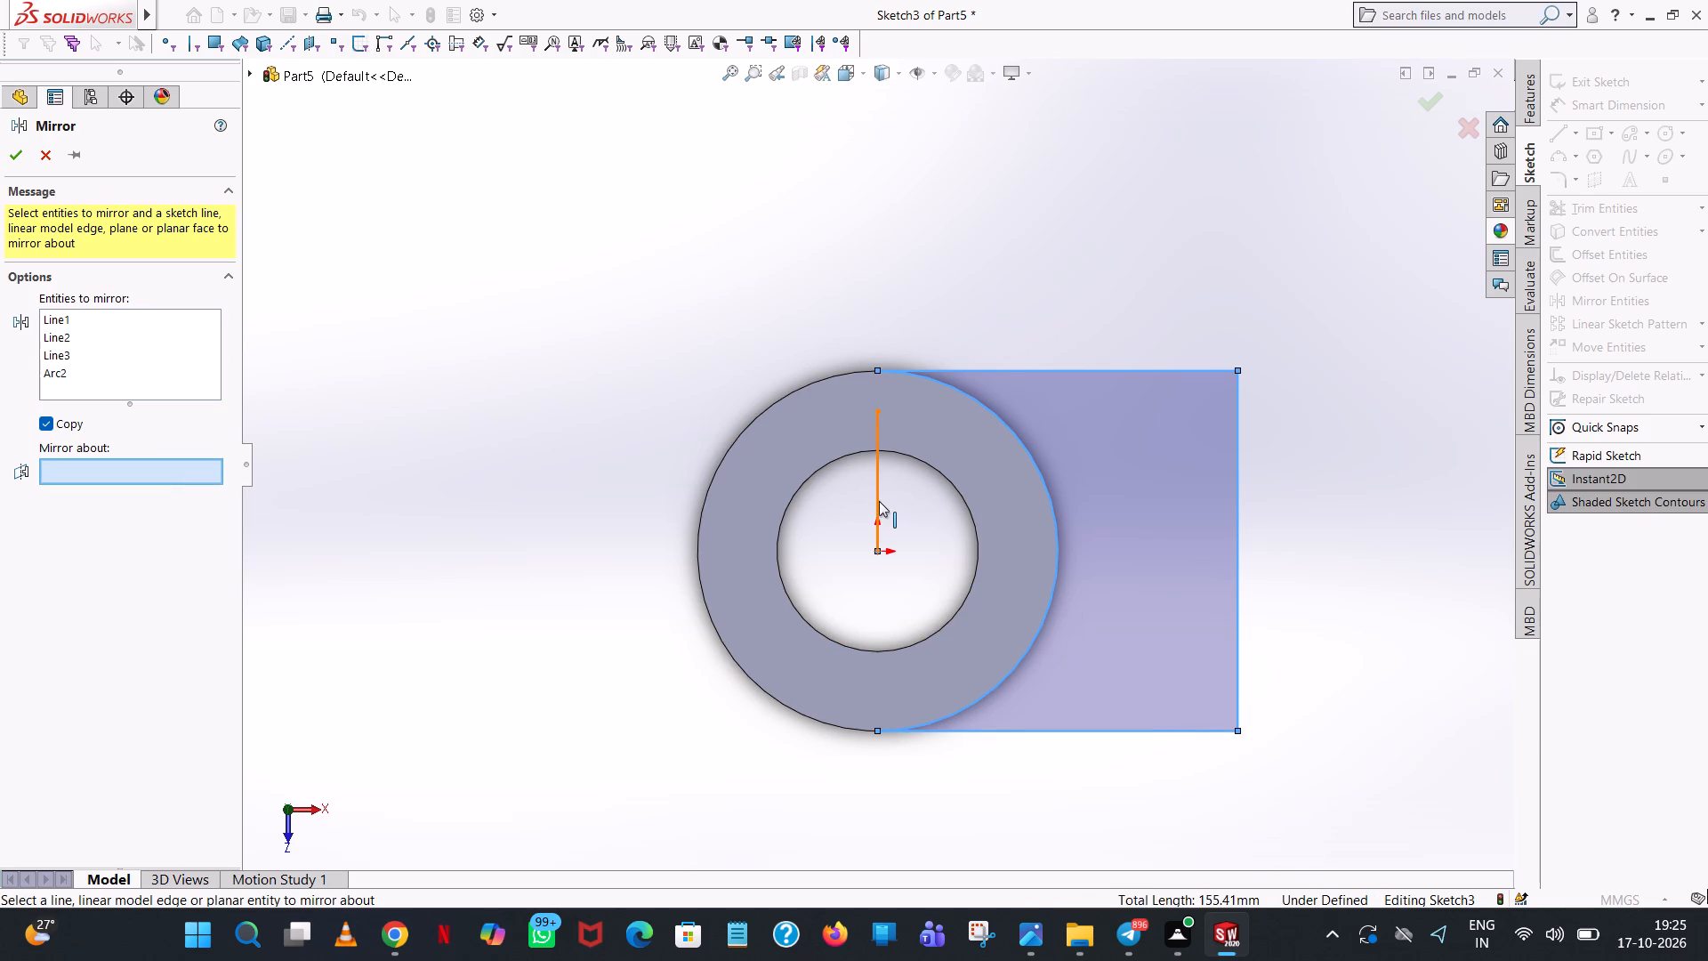
click(881, 502)
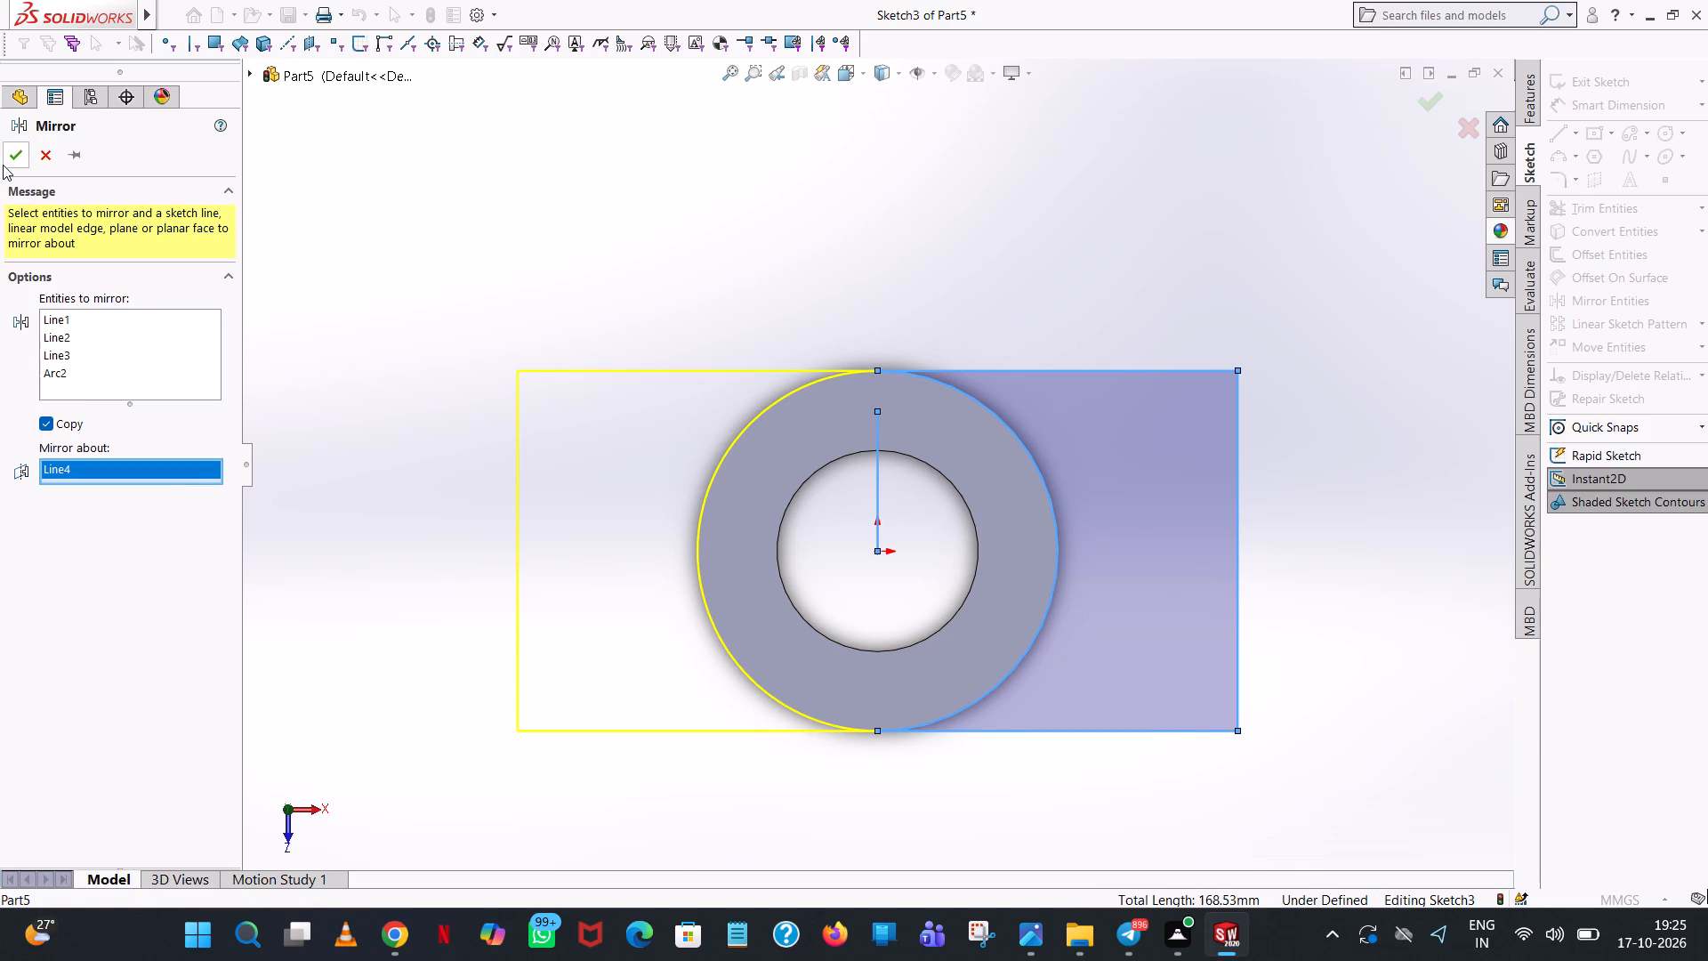
click(7, 162)
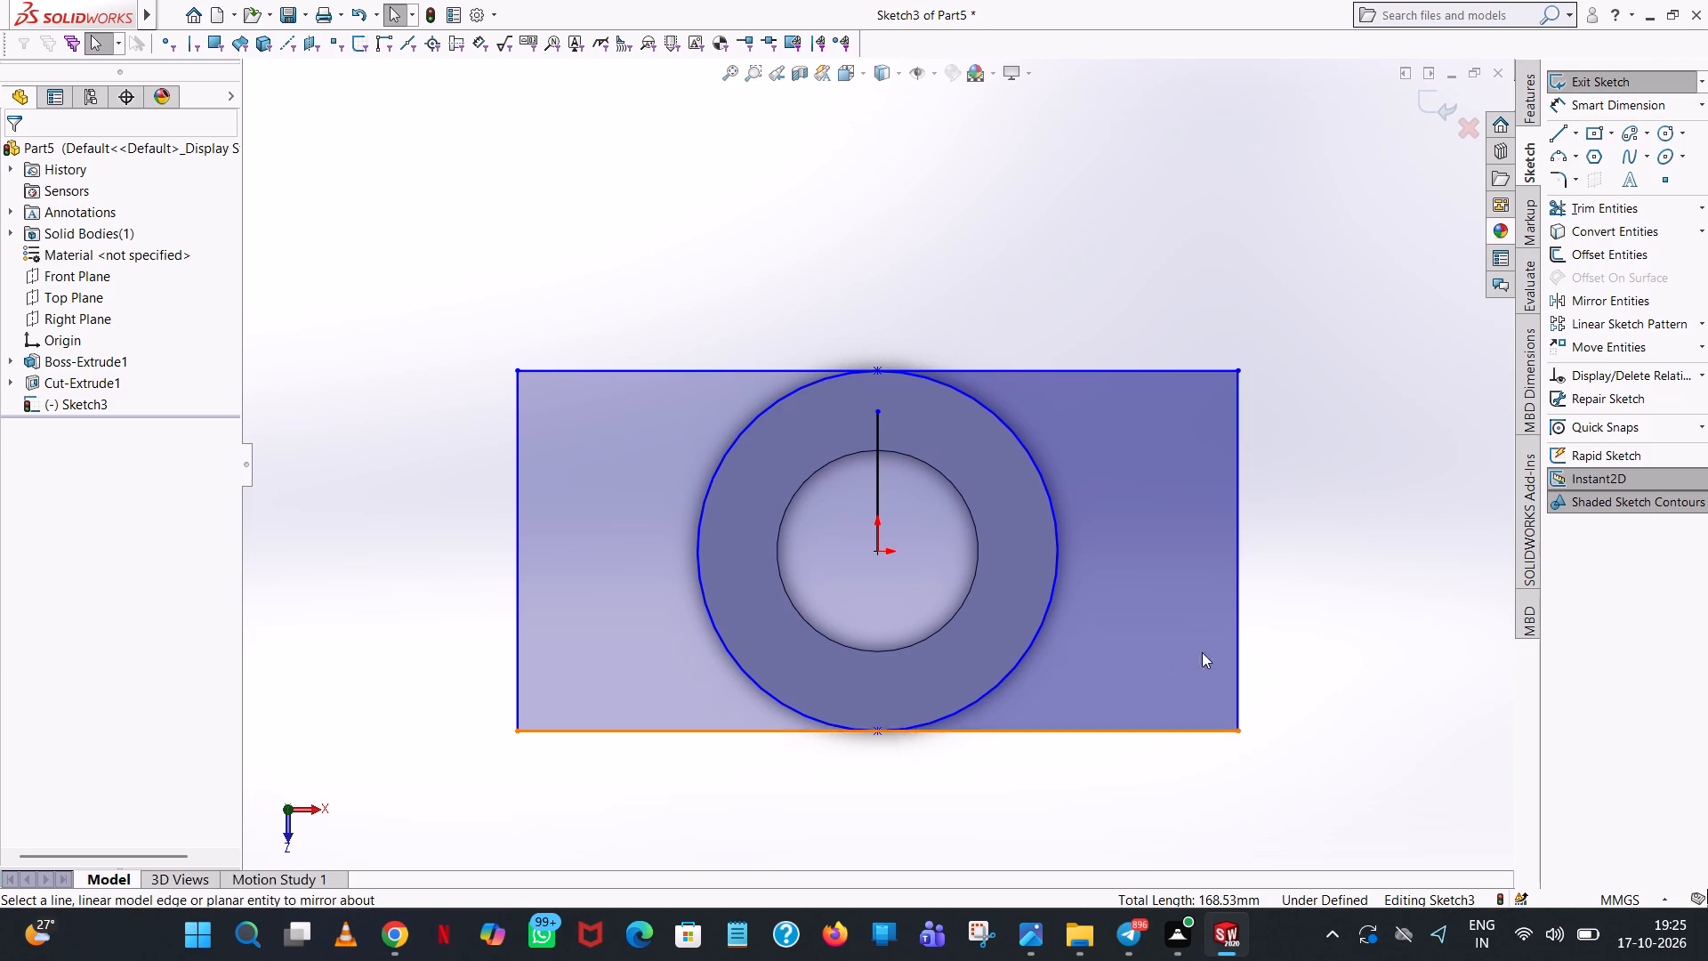
Trim away the vertical mirror line at the ring's centre.
click(1591, 206)
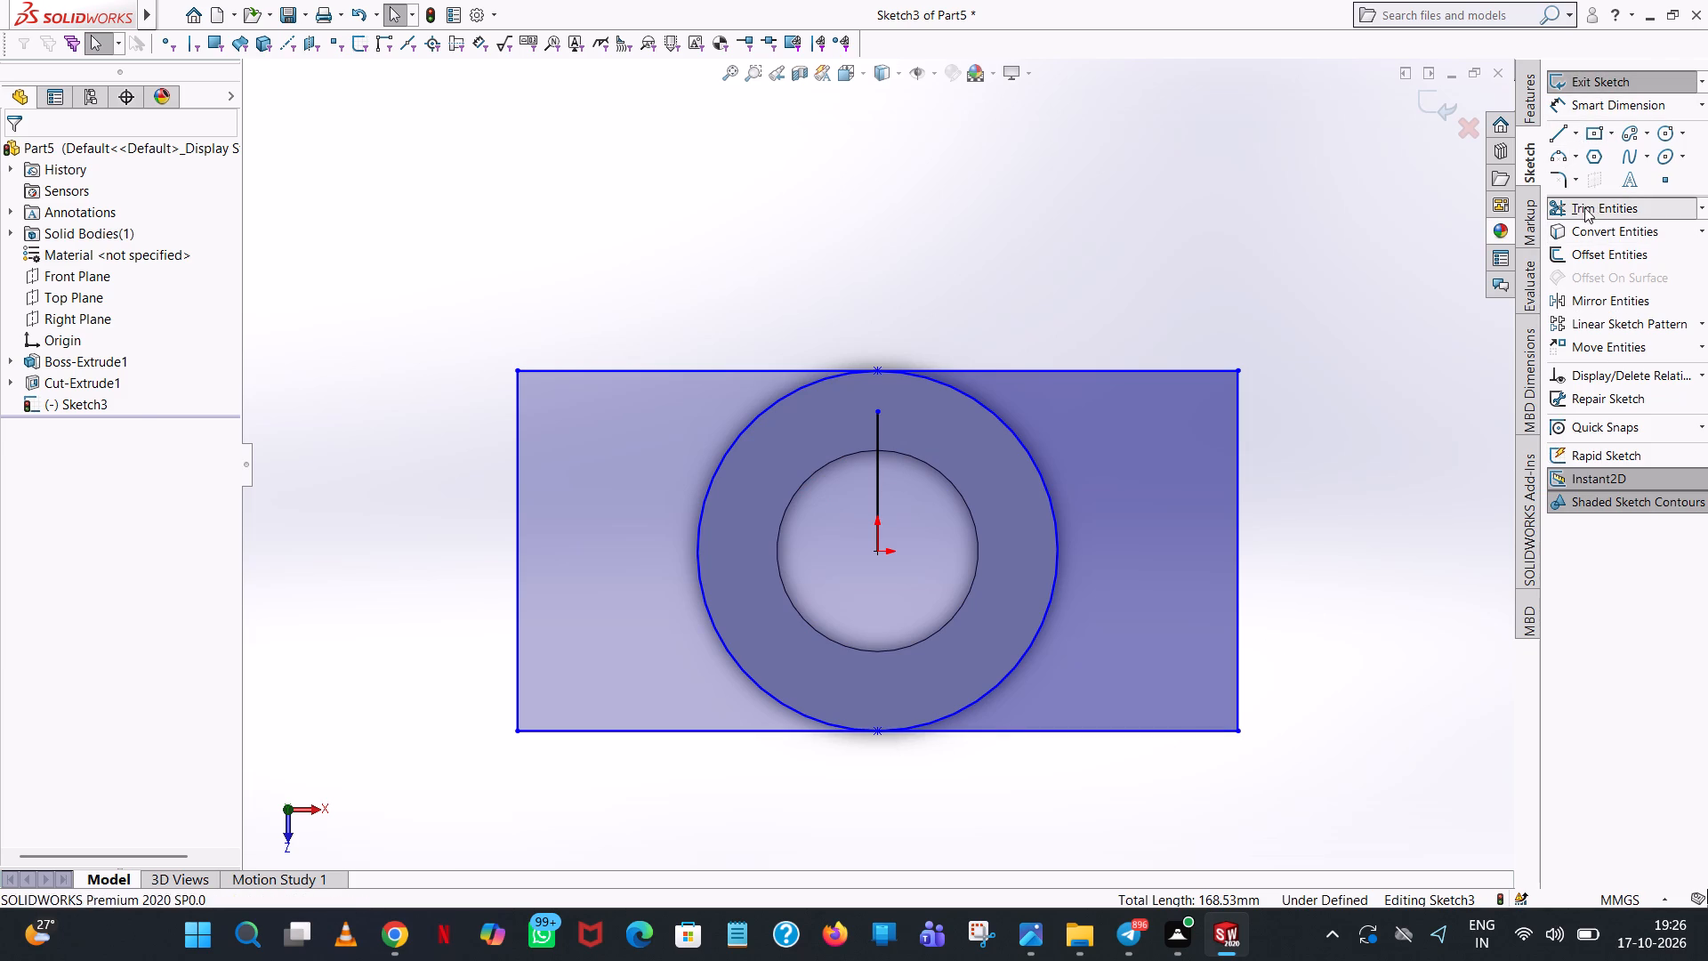
click(874, 431)
middle_drag(877, 522, 893, 306)
scroll(881, 521, up, 1)
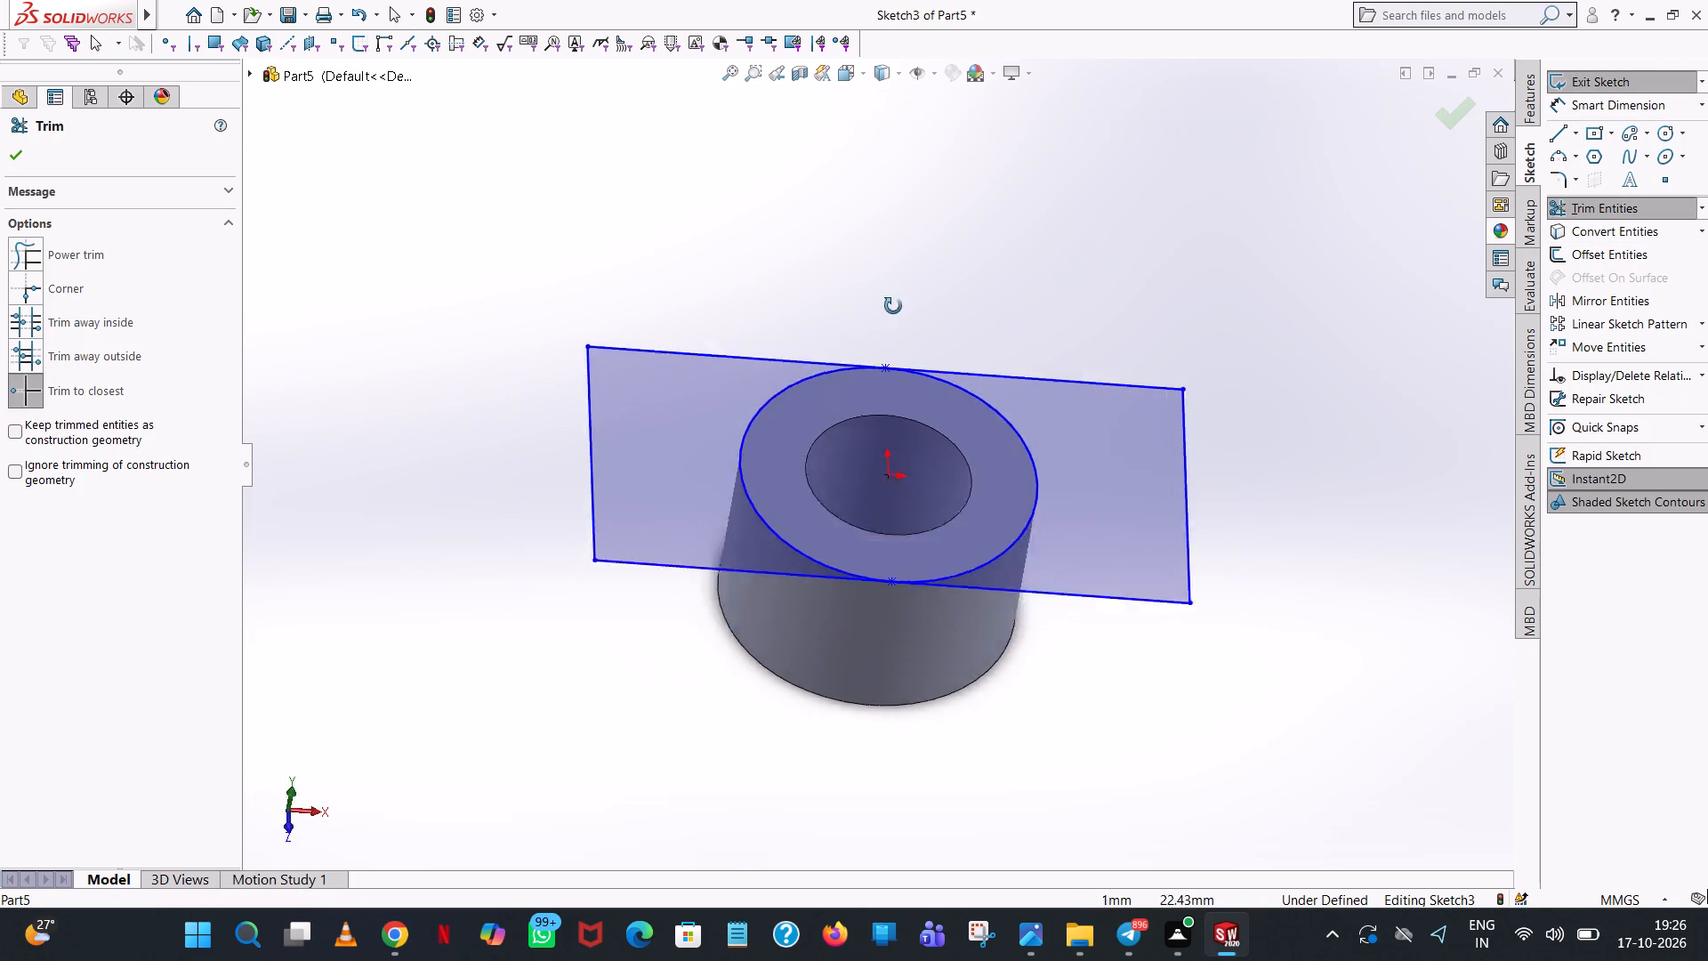
Dimension the length of the rectangular profile's outer vertical line on the positive X side of the ring.
middle_drag(893, 306, 898, 250)
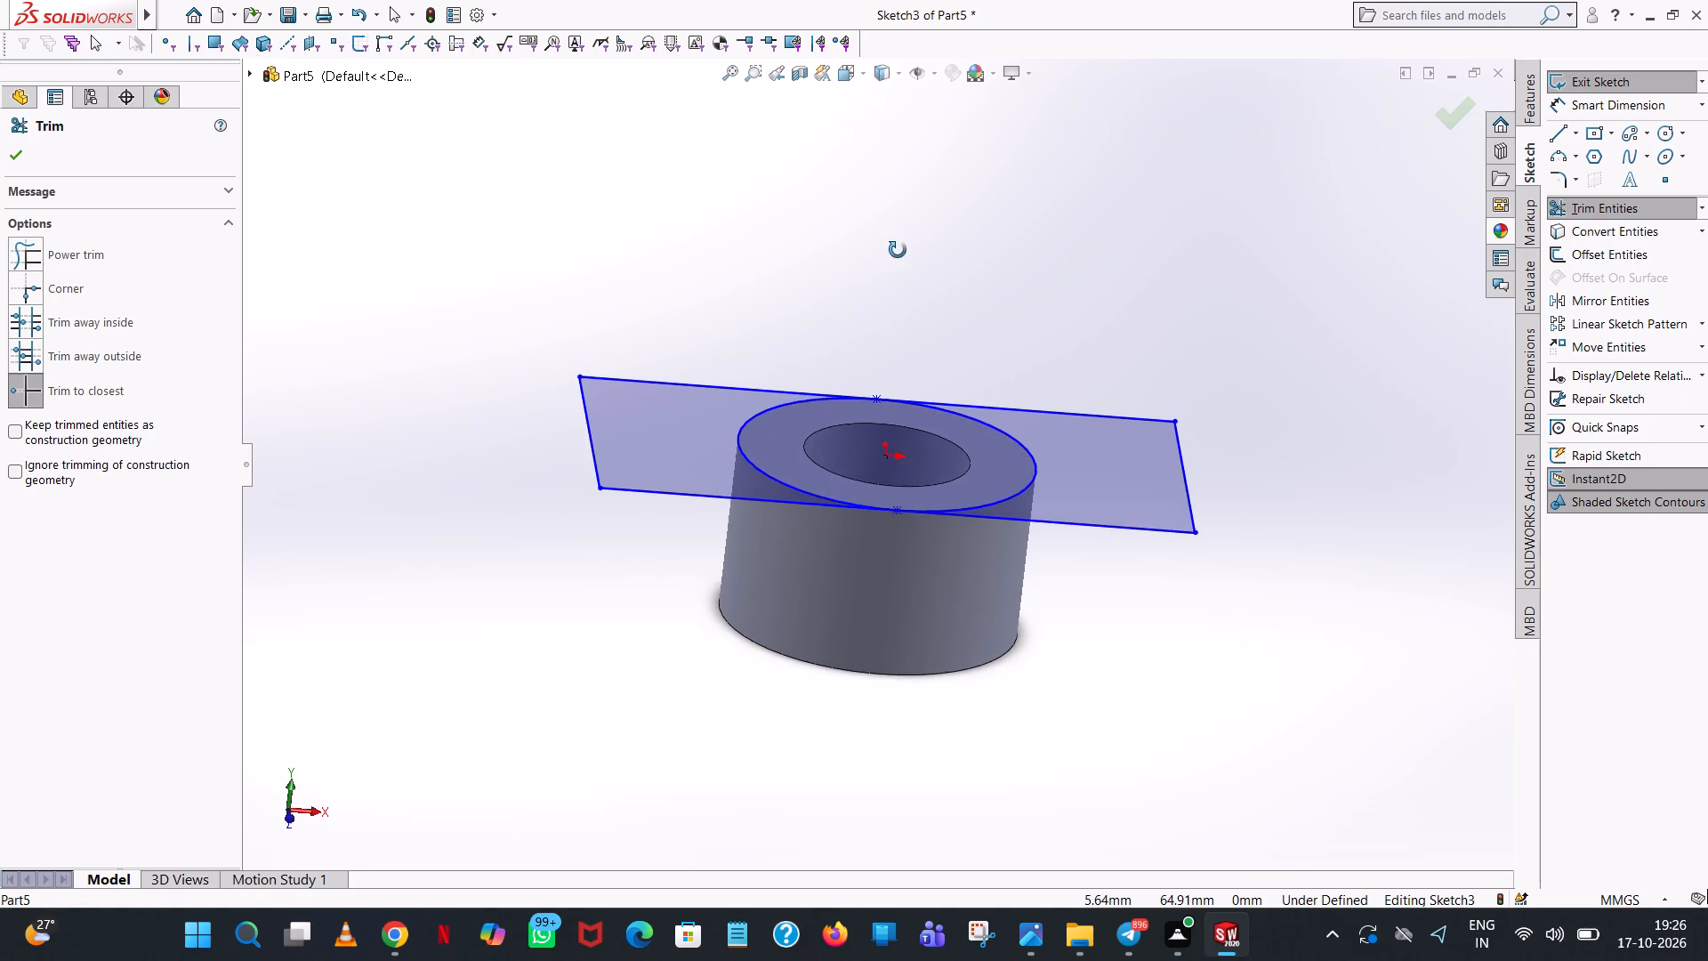
middle_drag(898, 250, 891, 297)
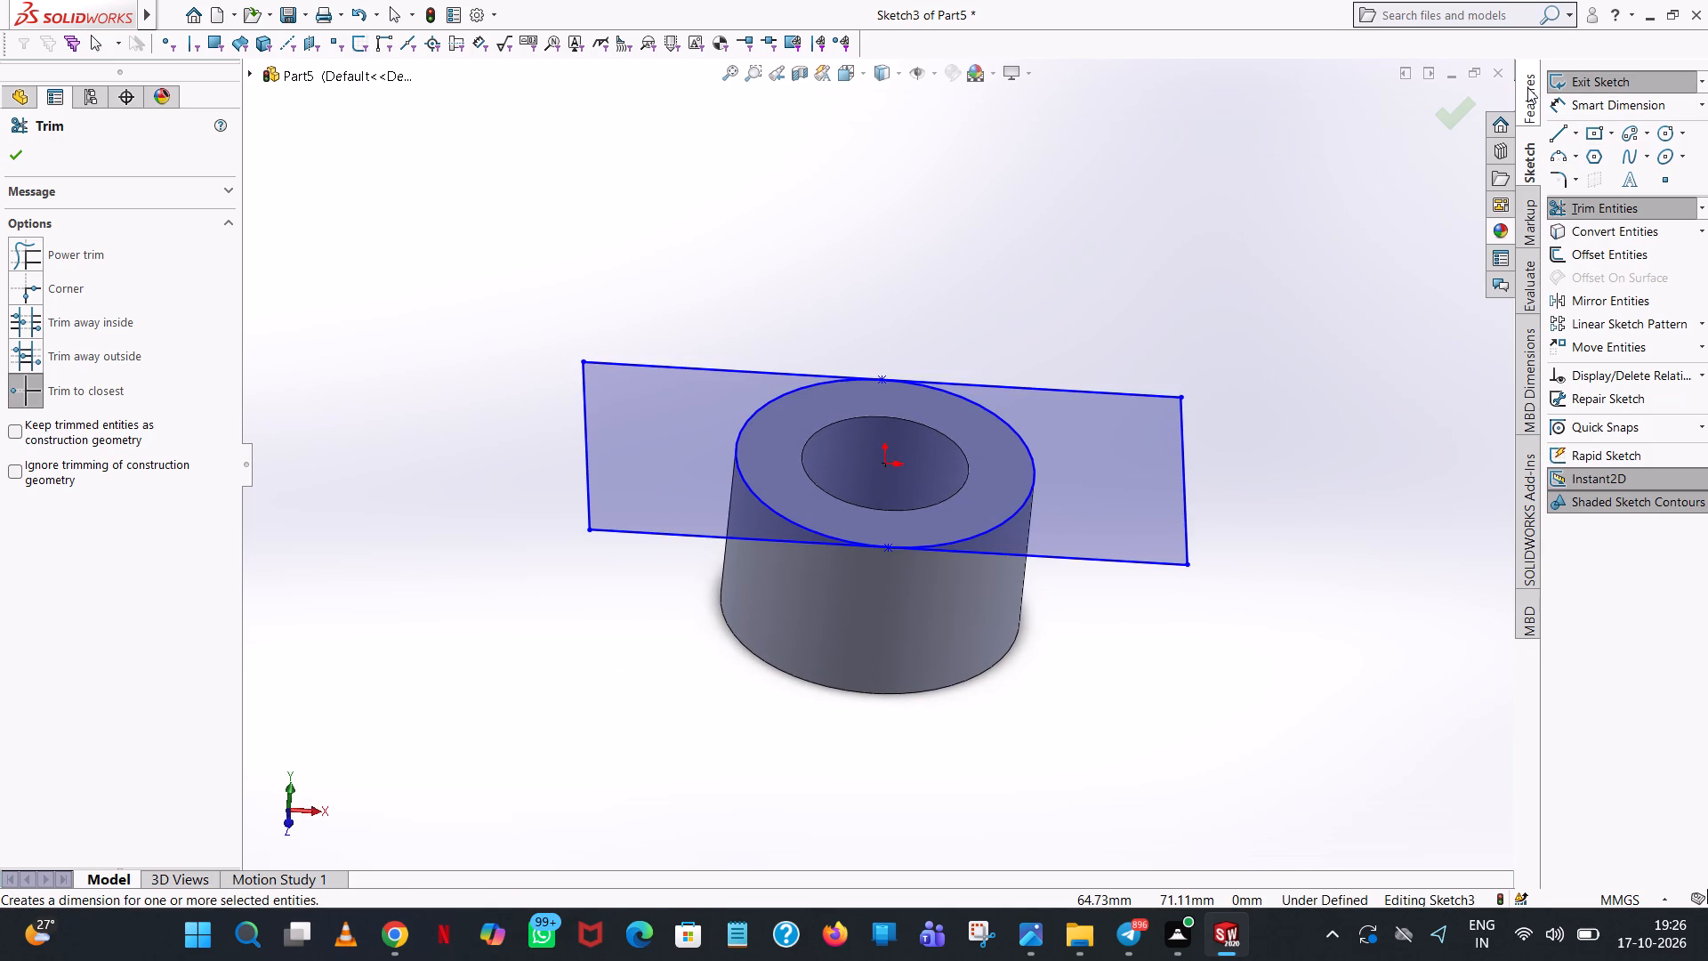
click(1578, 100)
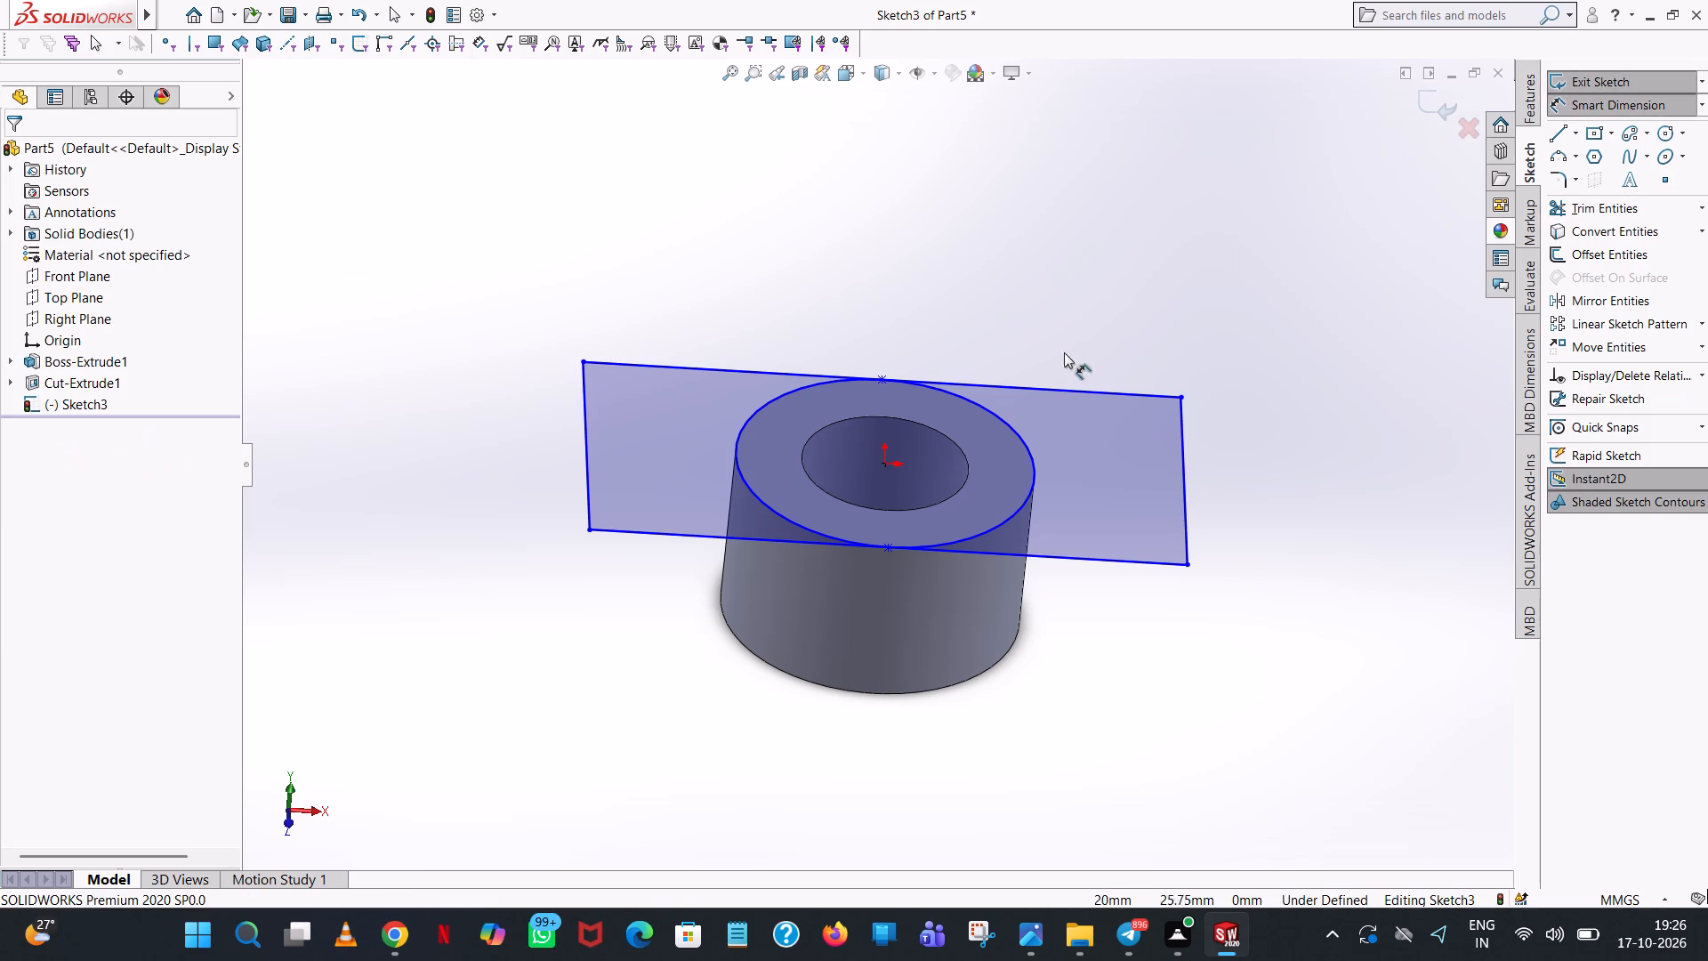
click(1181, 486)
click(1295, 485)
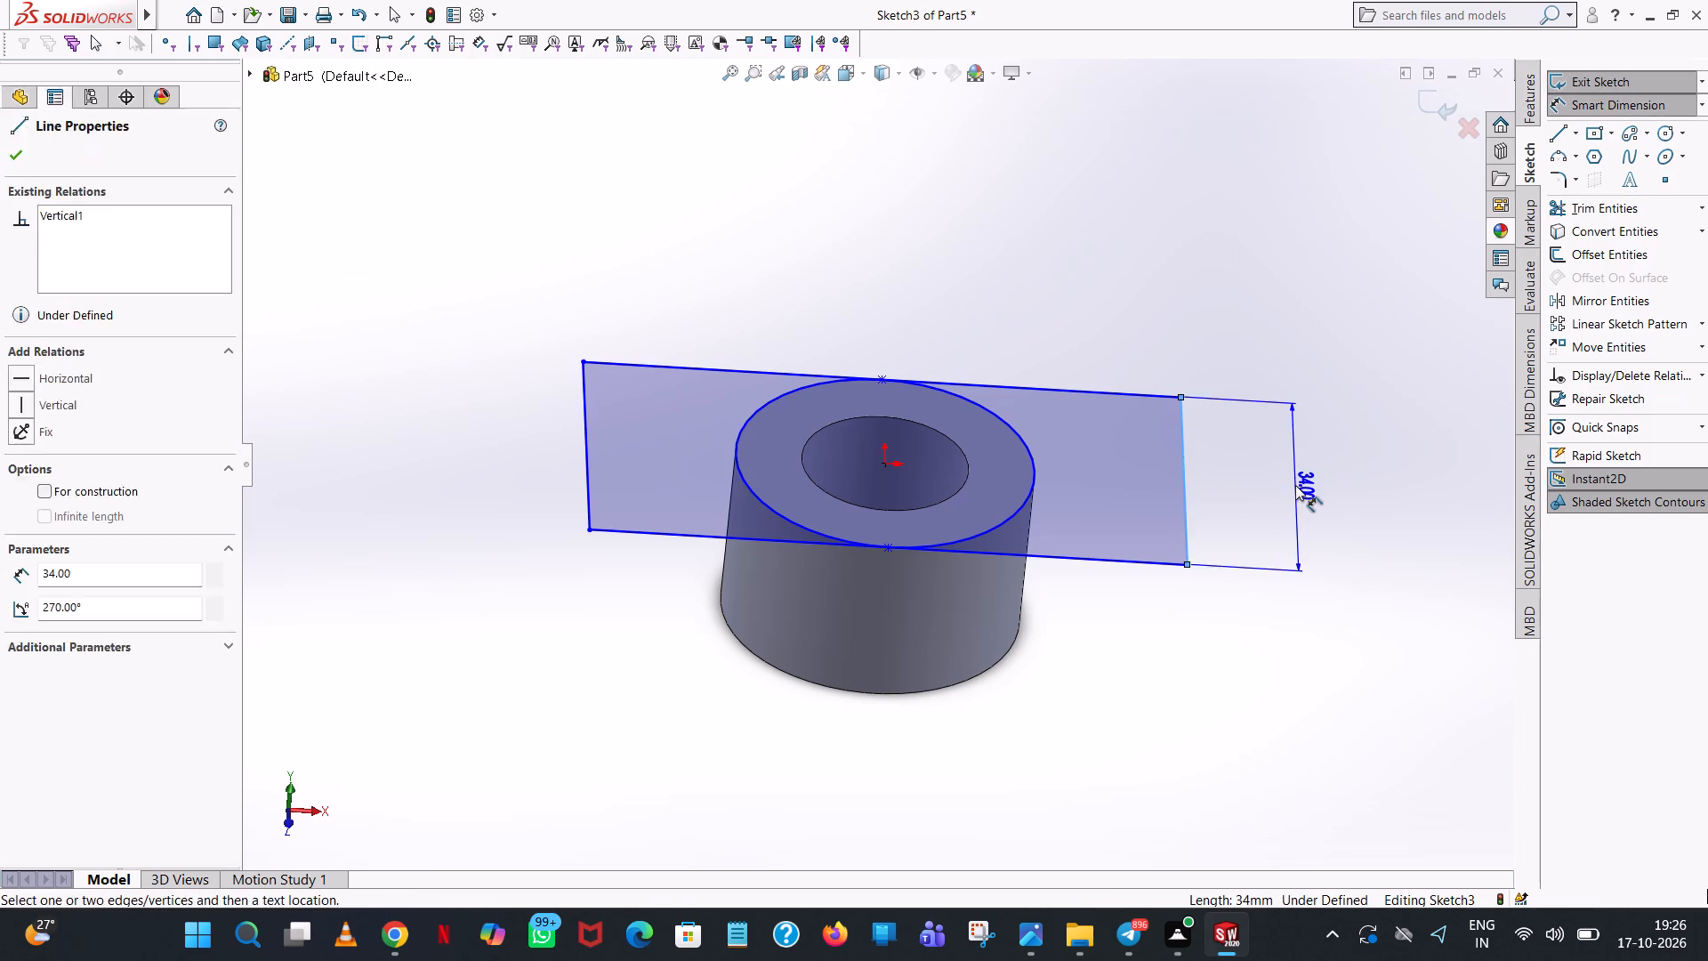
click(1213, 459)
click(1282, 149)
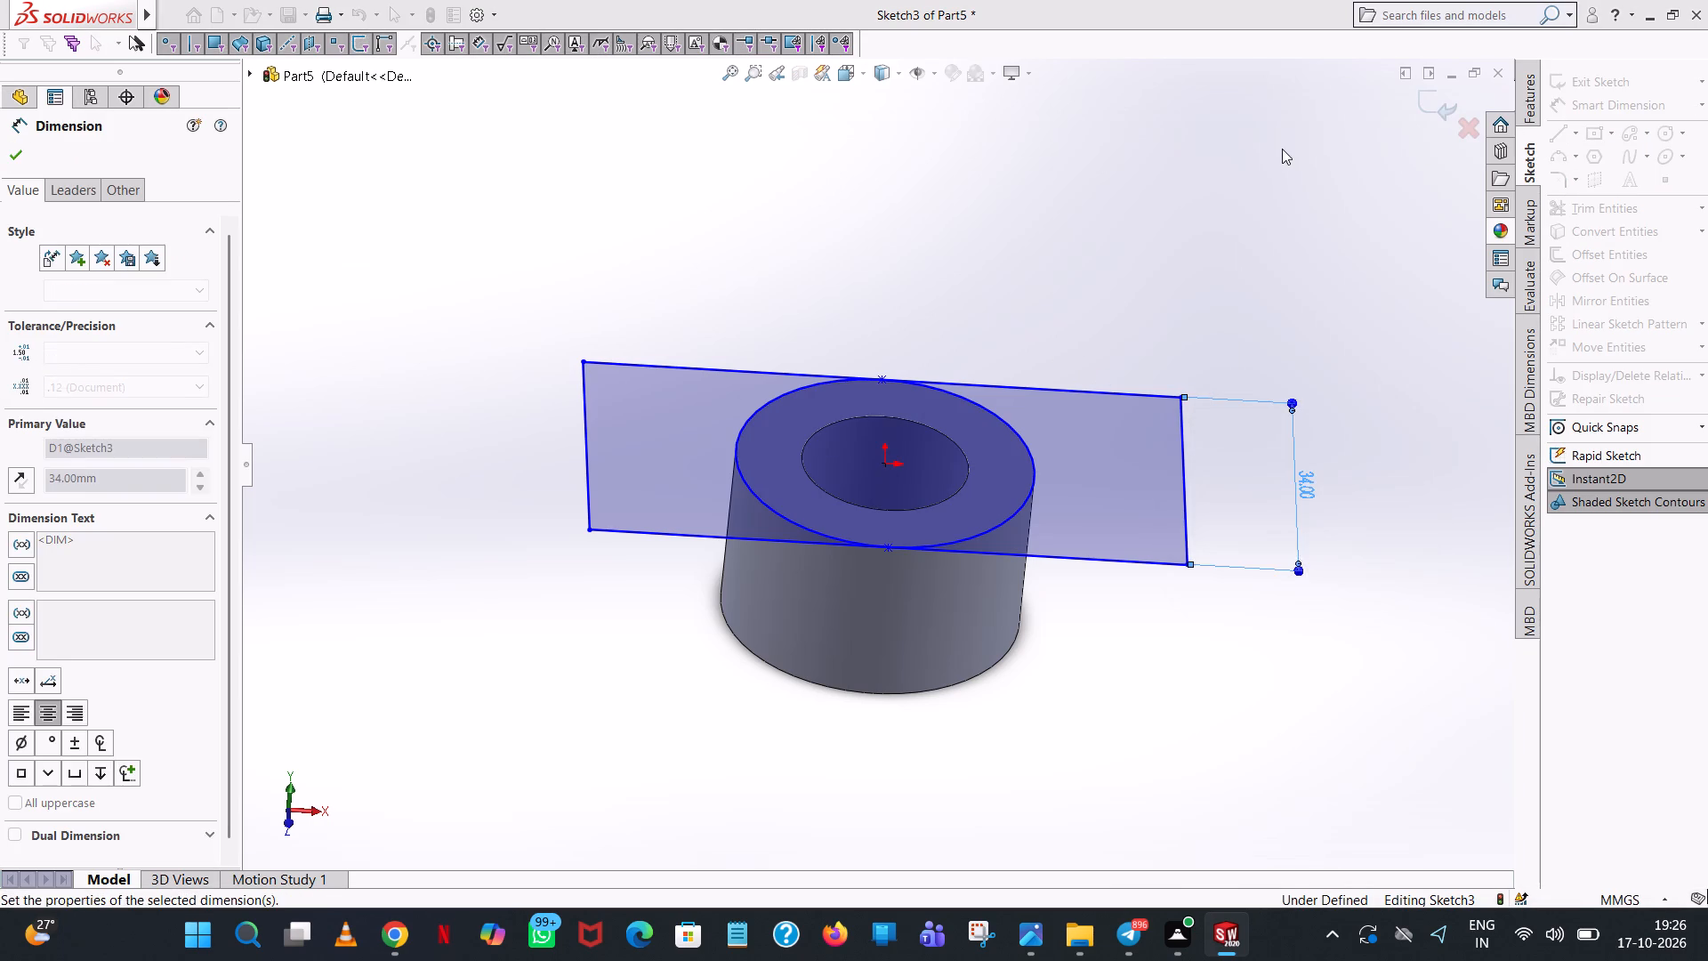
click(1105, 556)
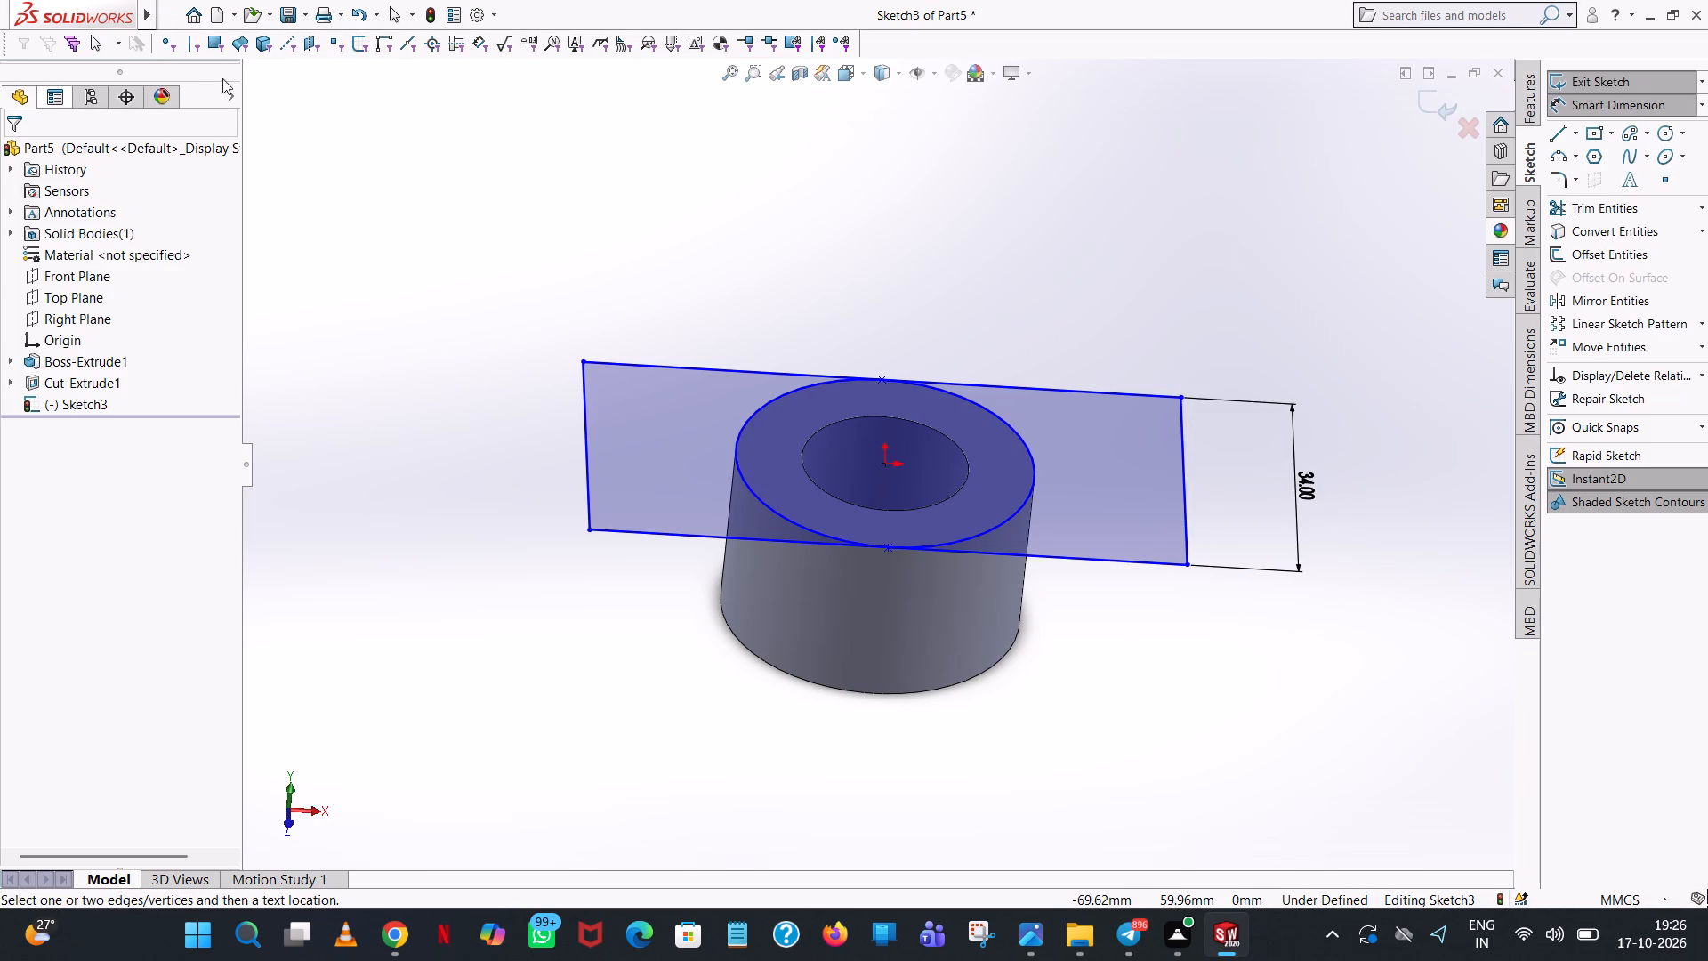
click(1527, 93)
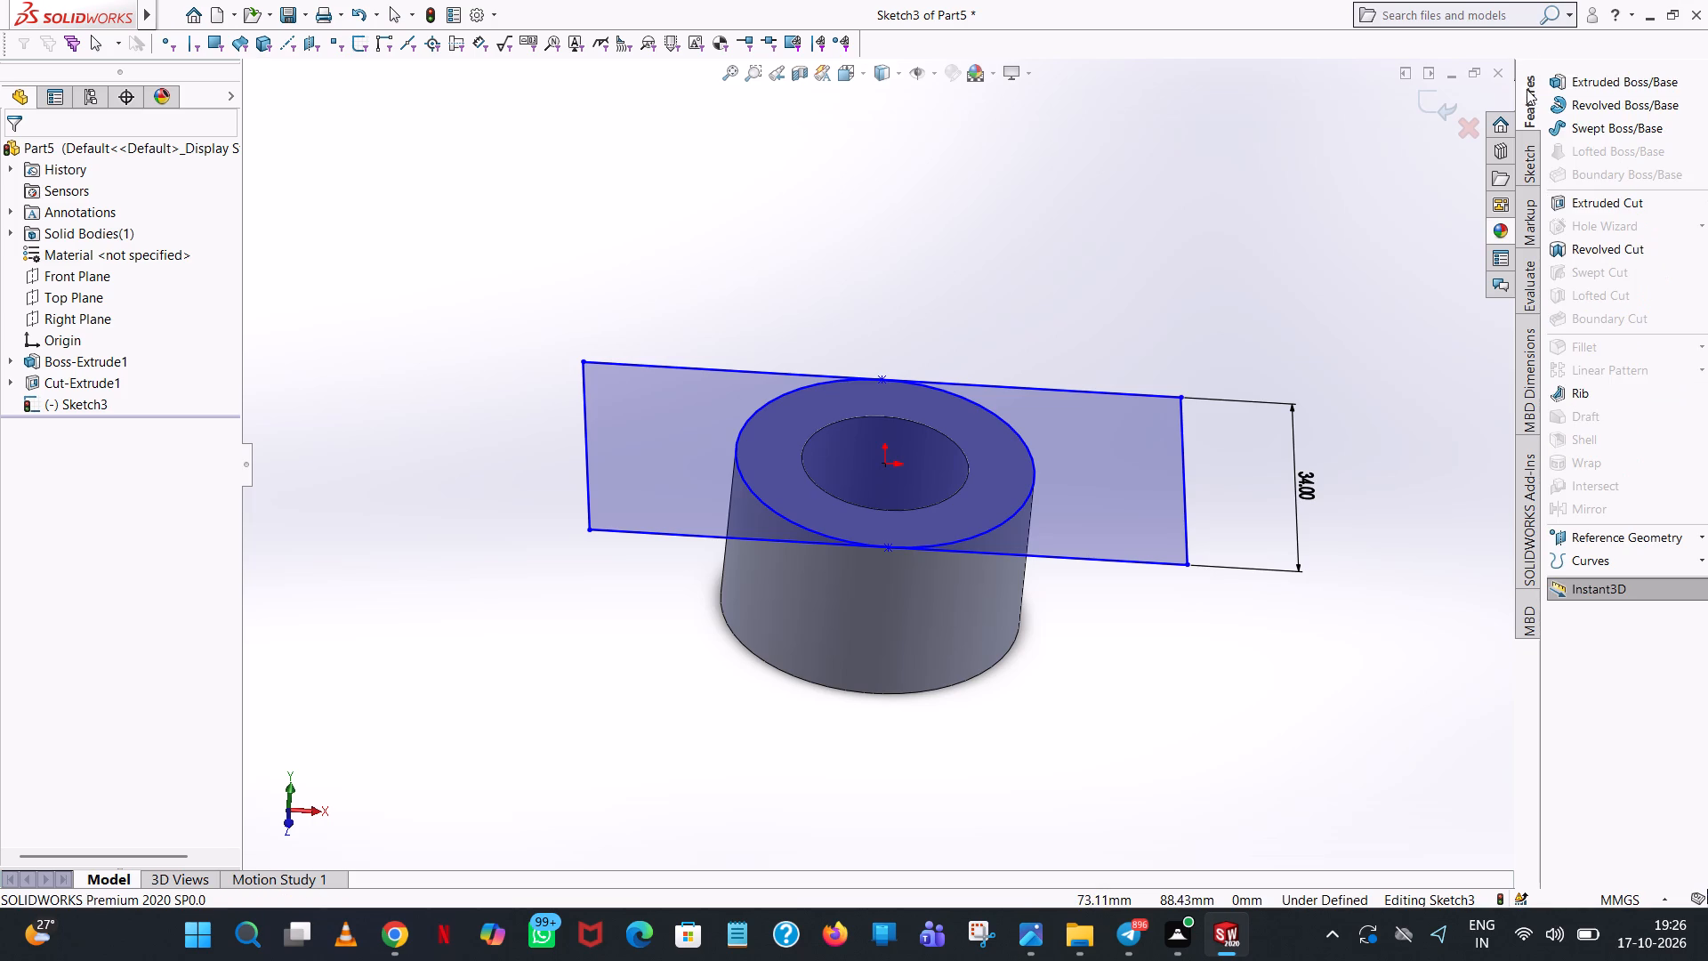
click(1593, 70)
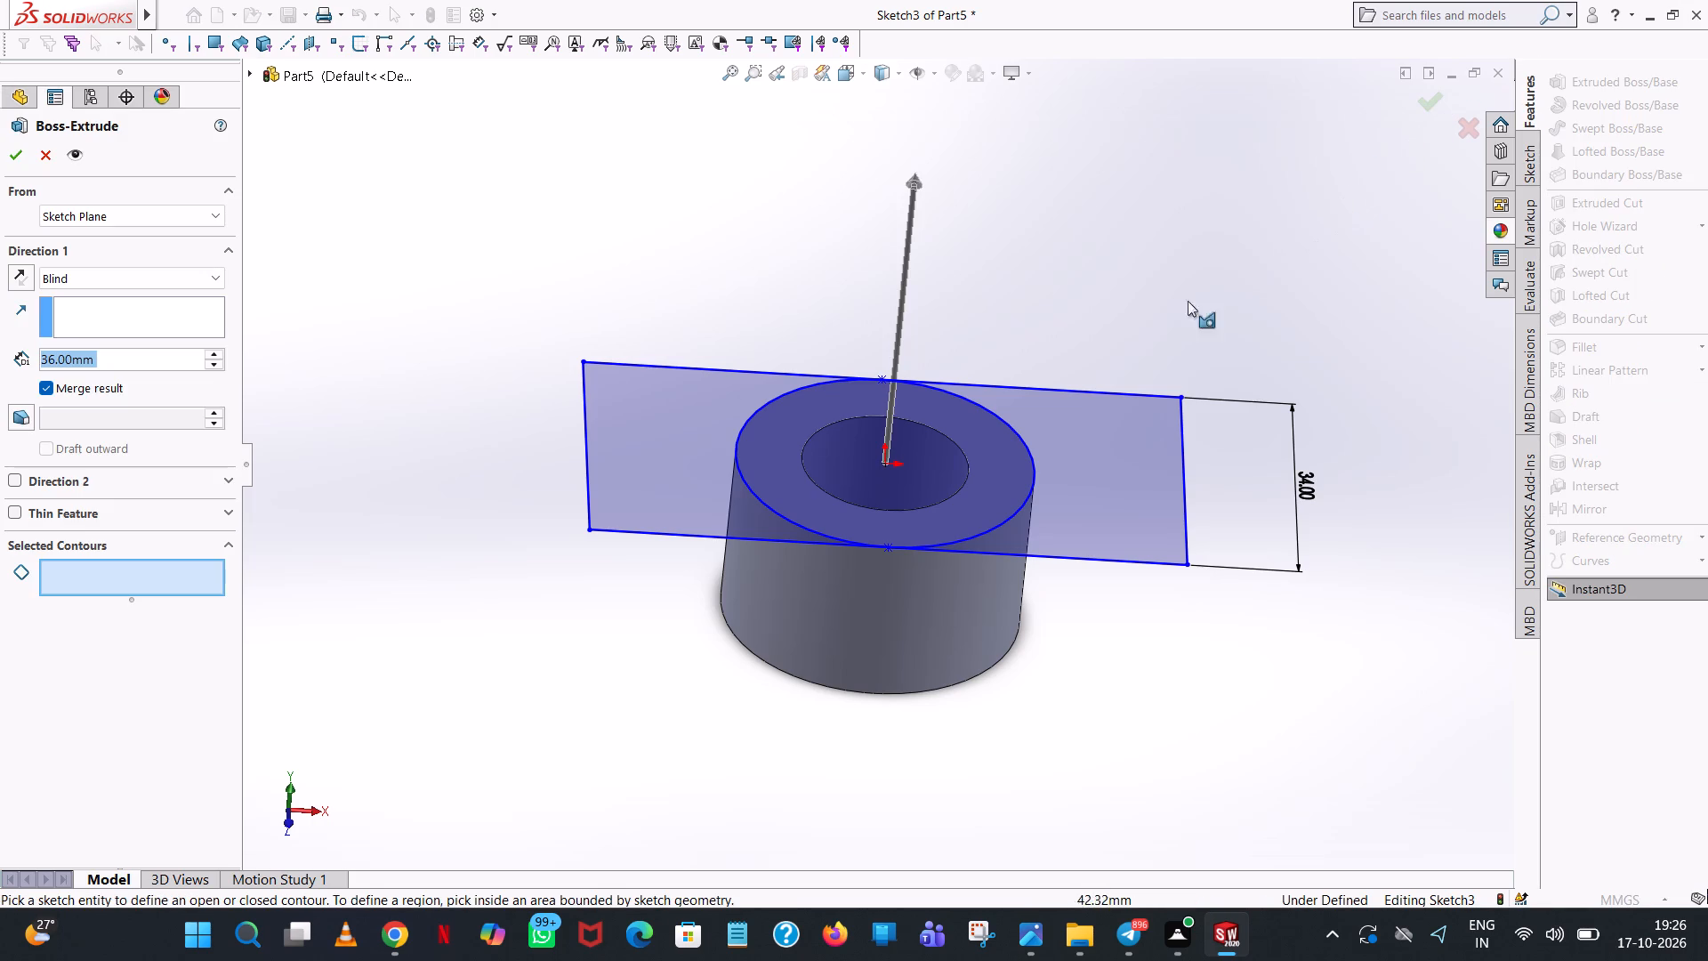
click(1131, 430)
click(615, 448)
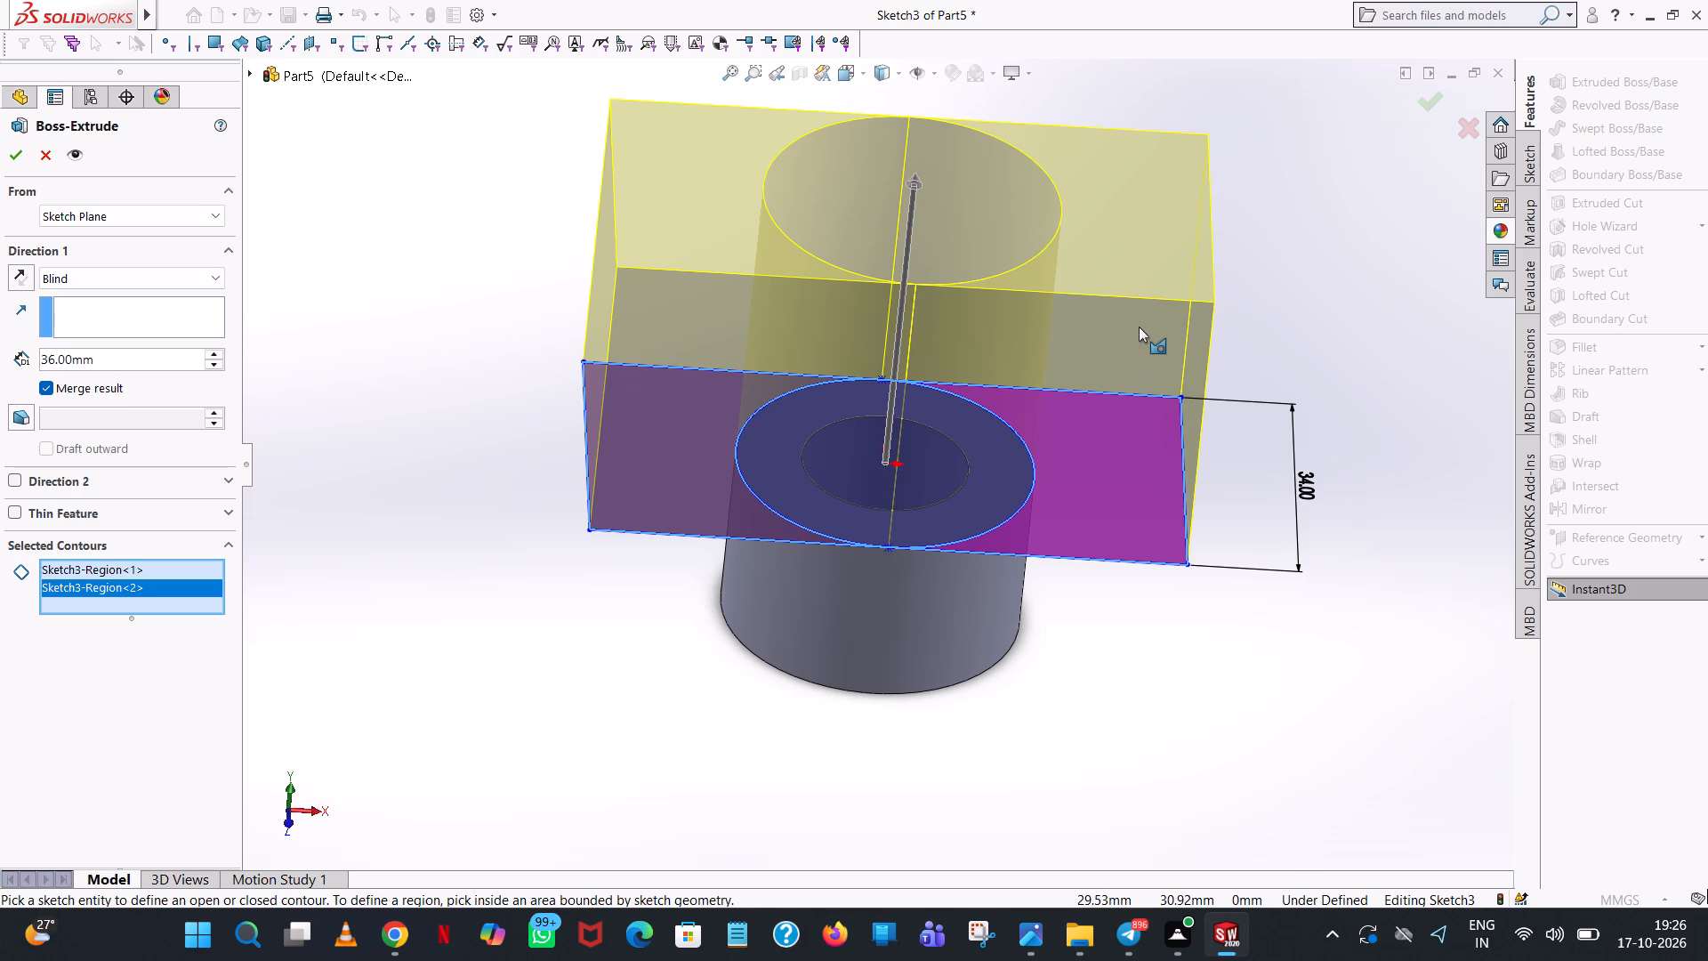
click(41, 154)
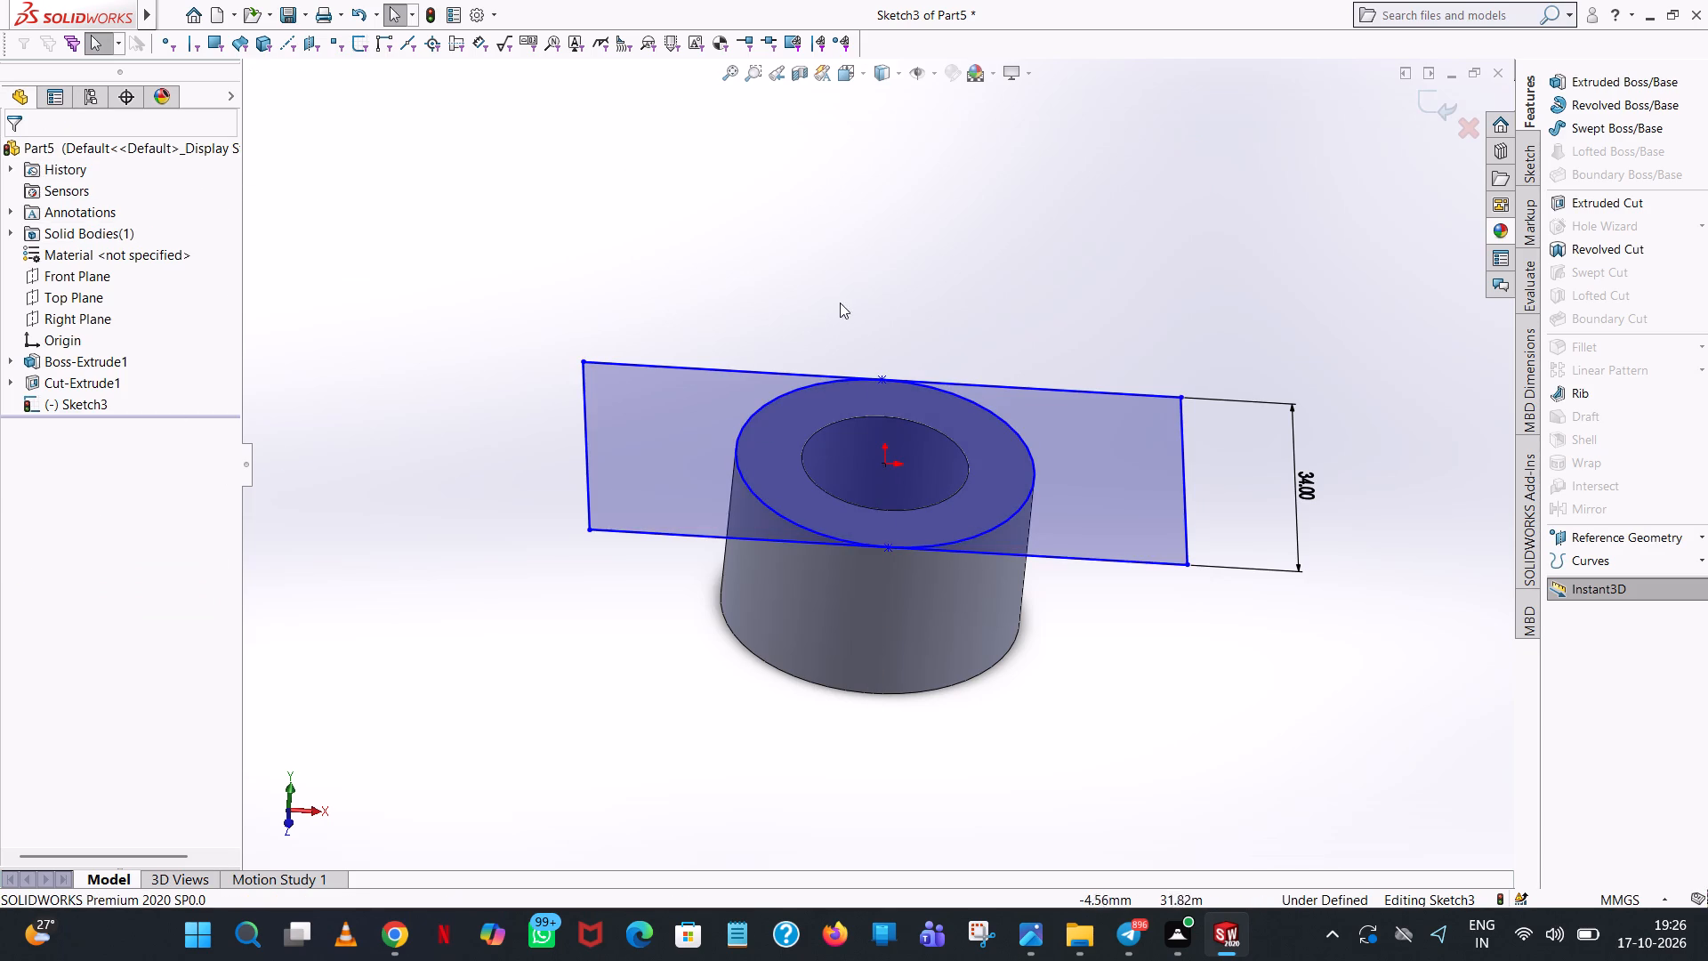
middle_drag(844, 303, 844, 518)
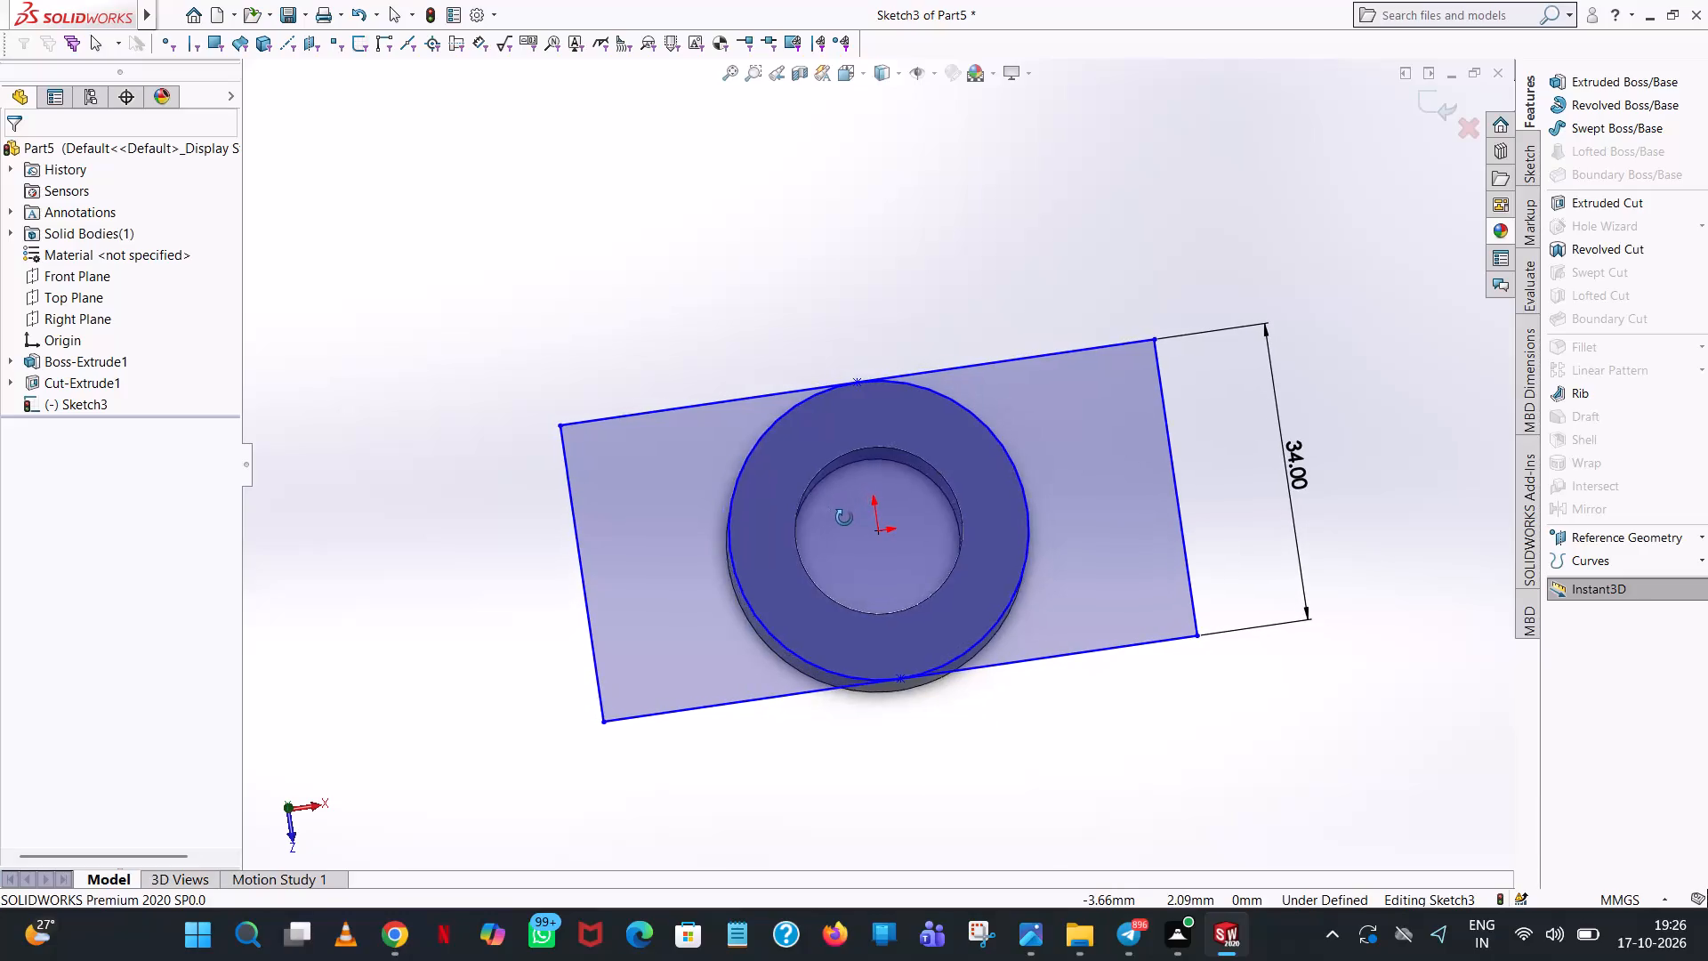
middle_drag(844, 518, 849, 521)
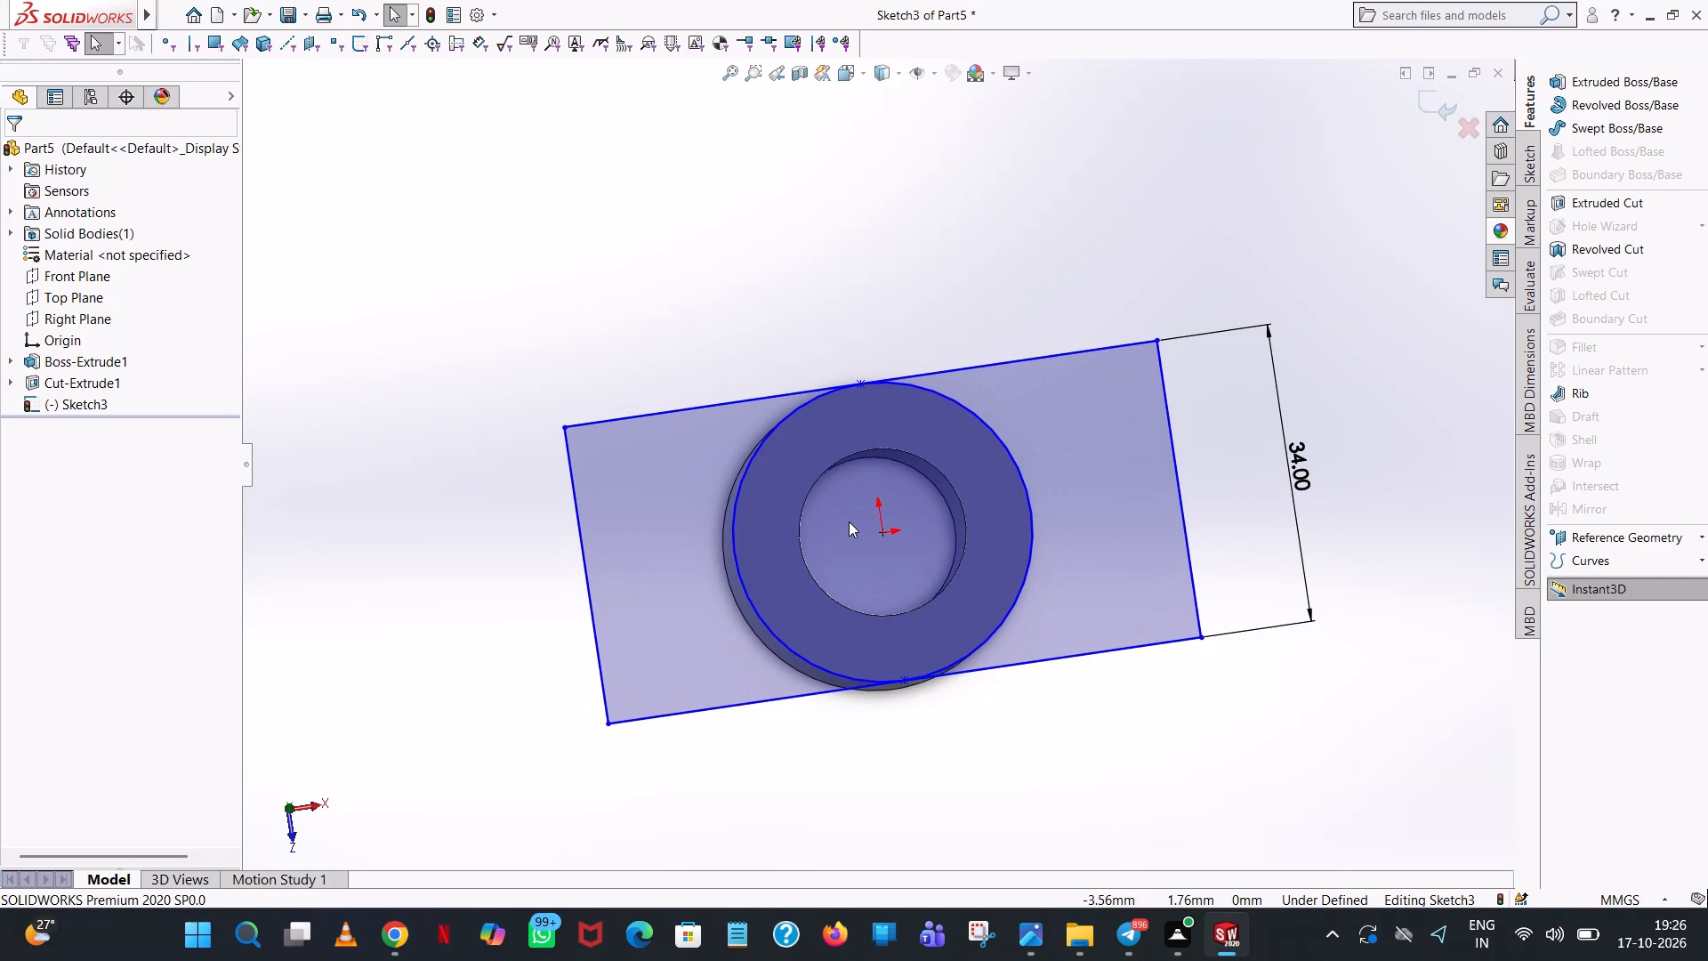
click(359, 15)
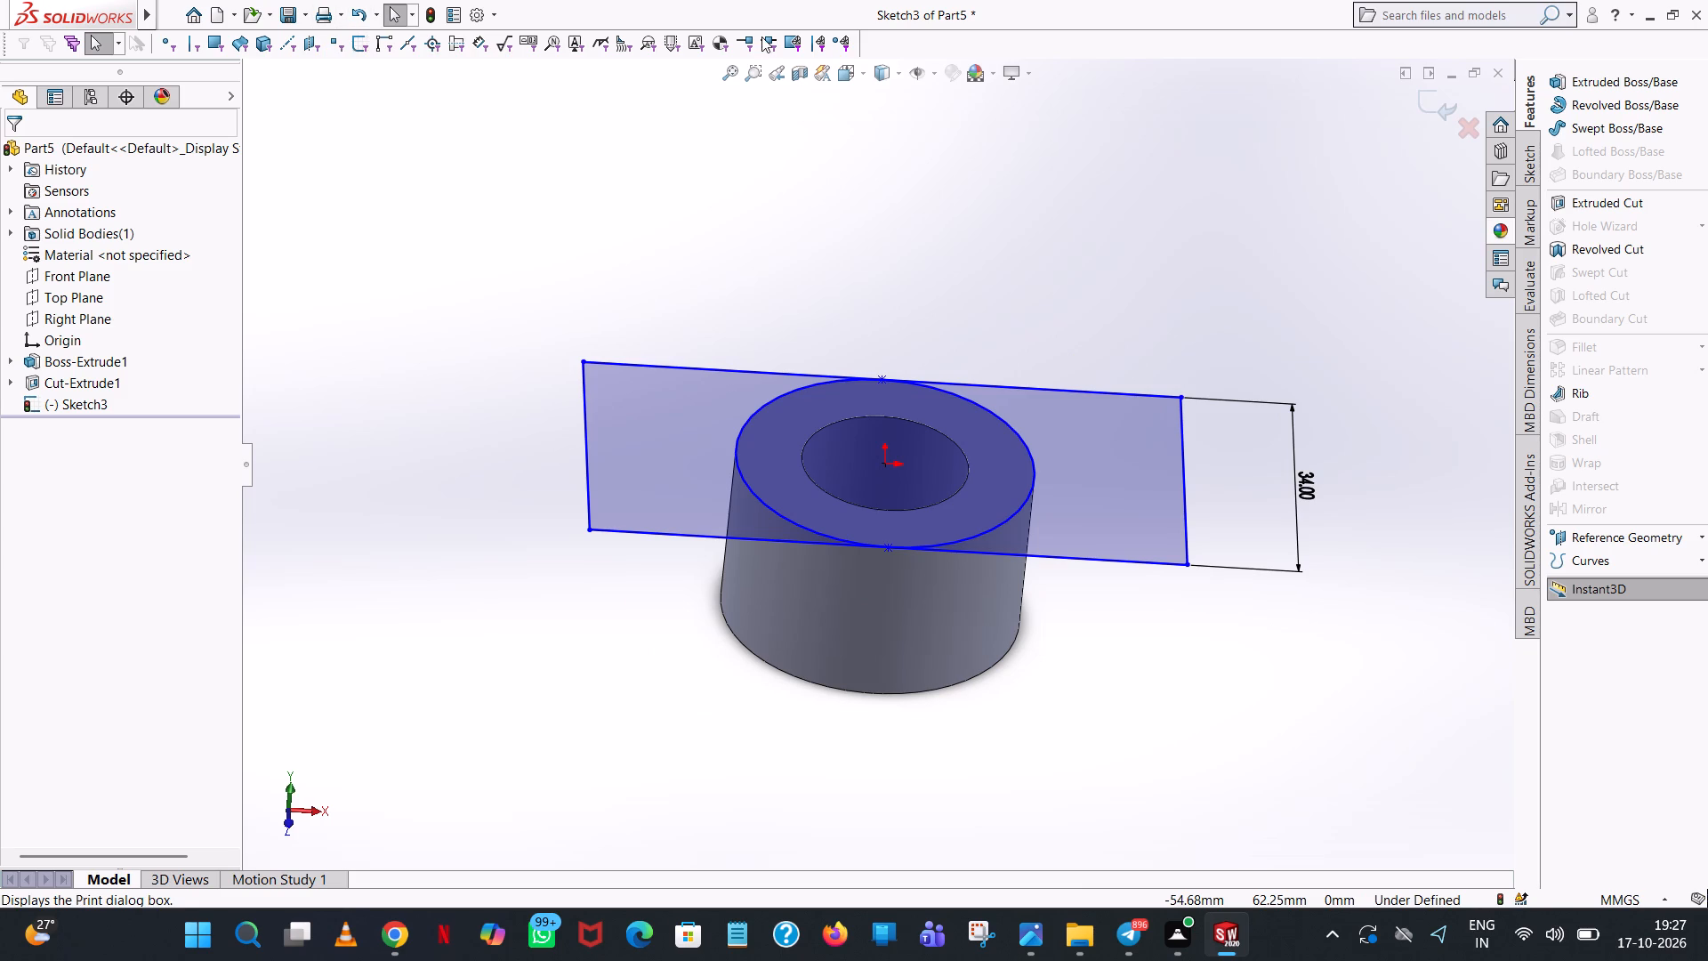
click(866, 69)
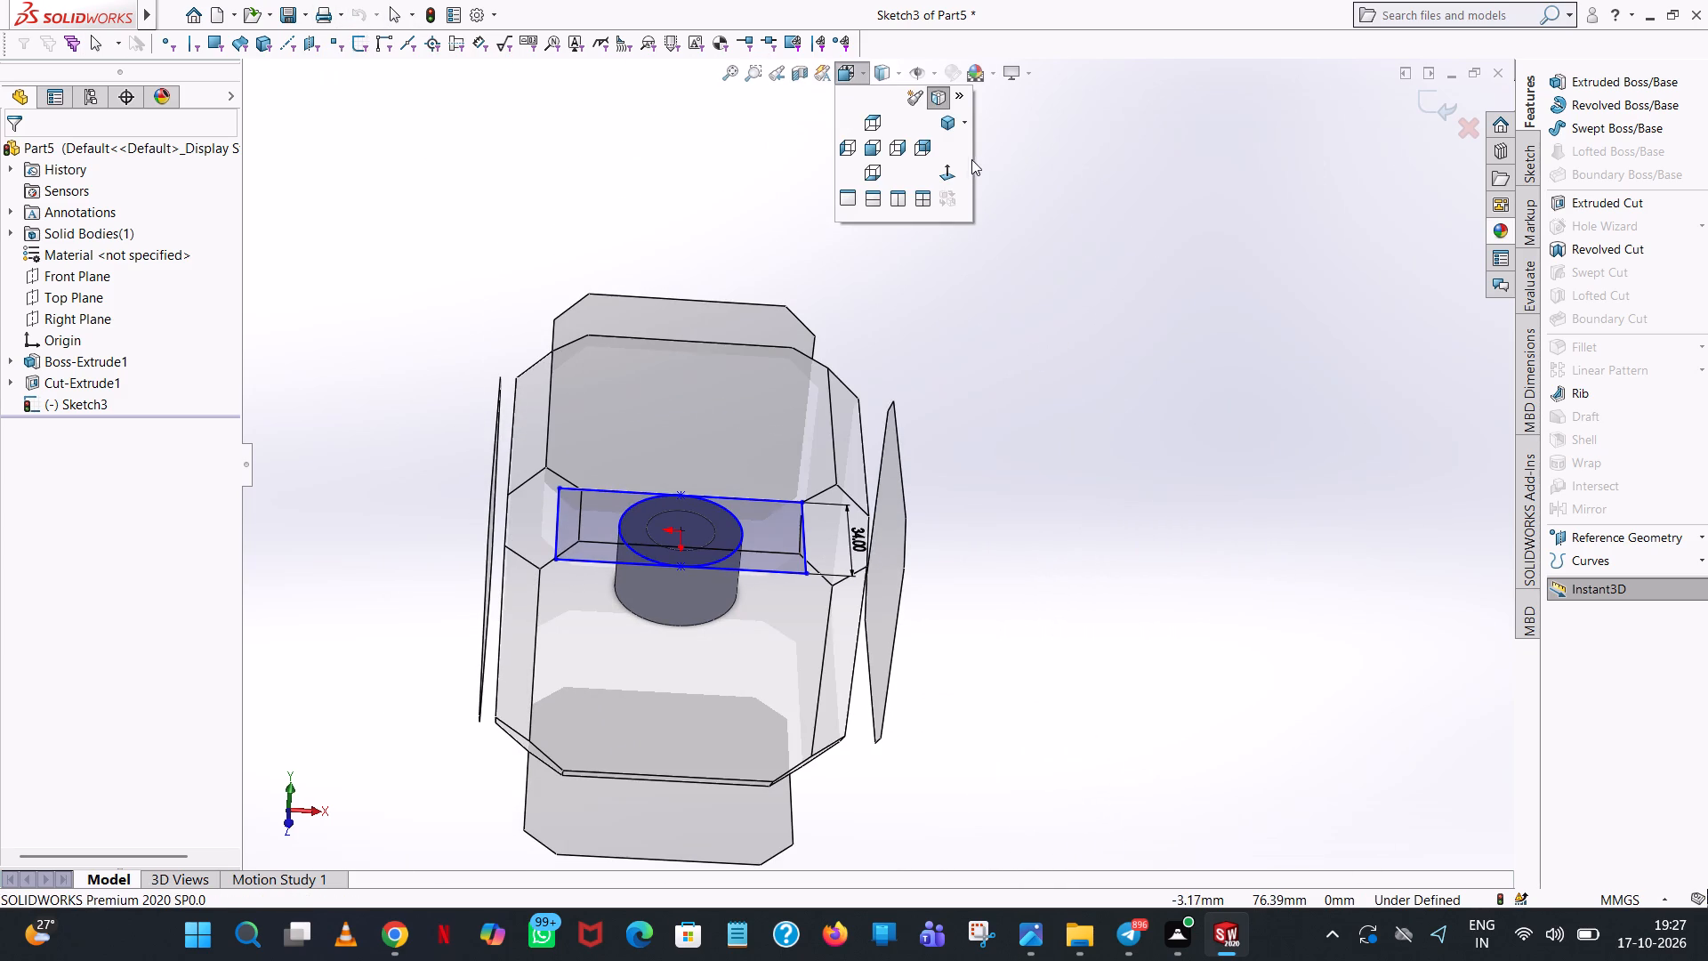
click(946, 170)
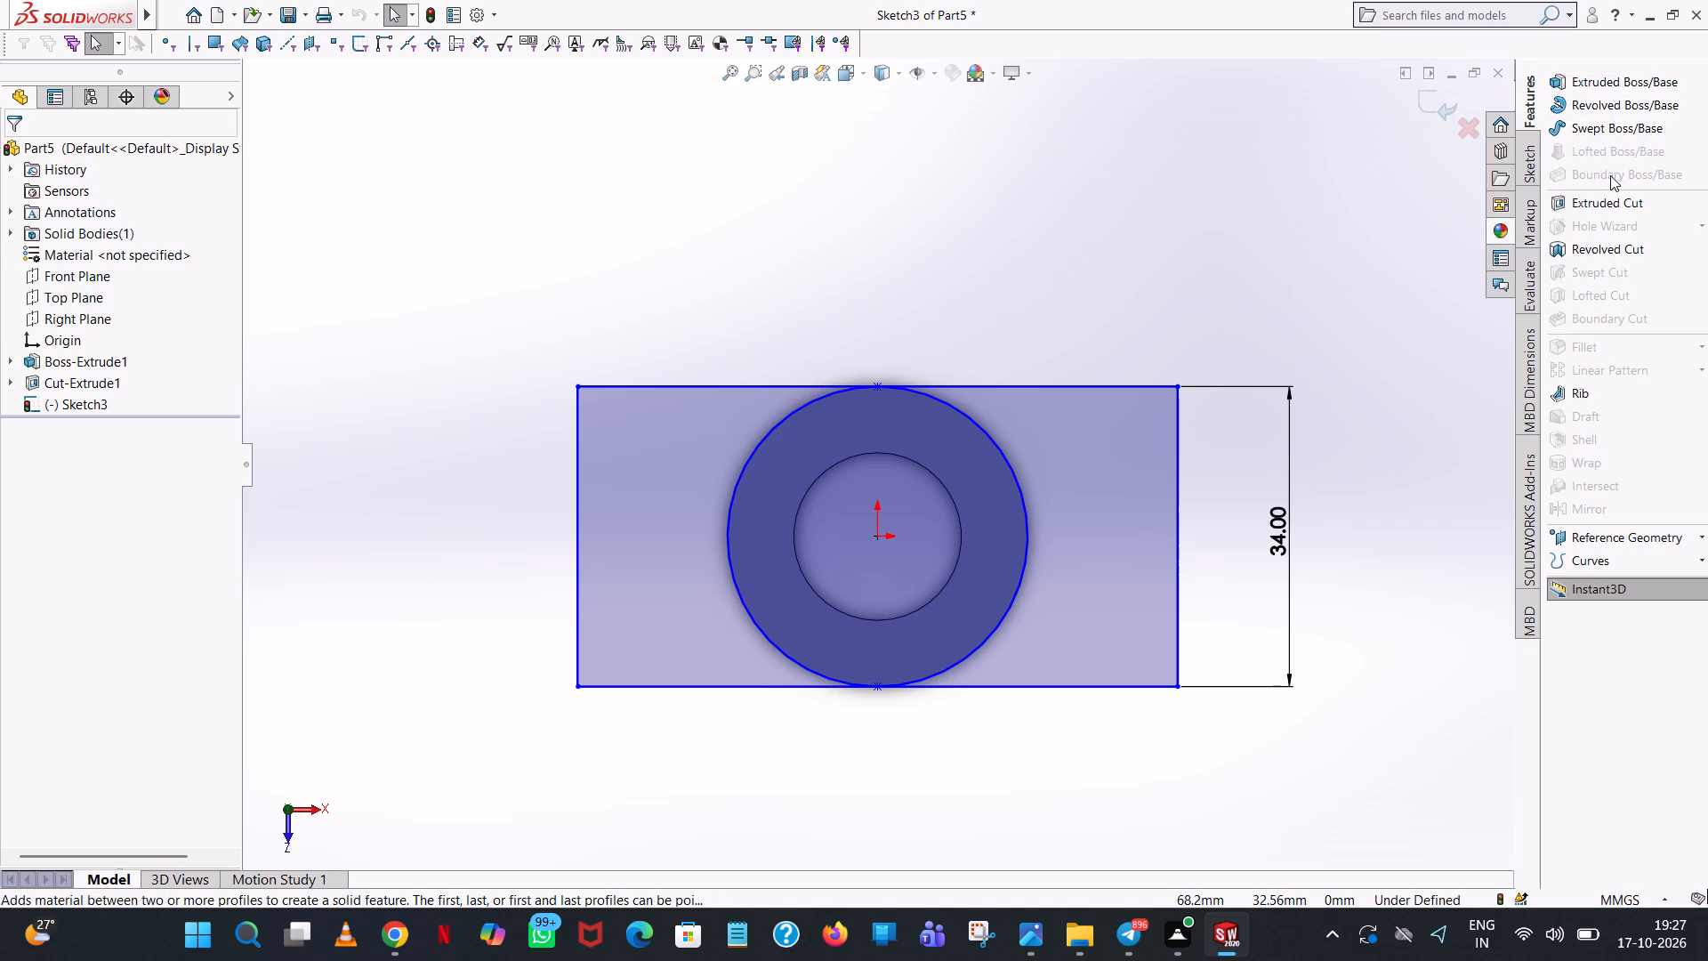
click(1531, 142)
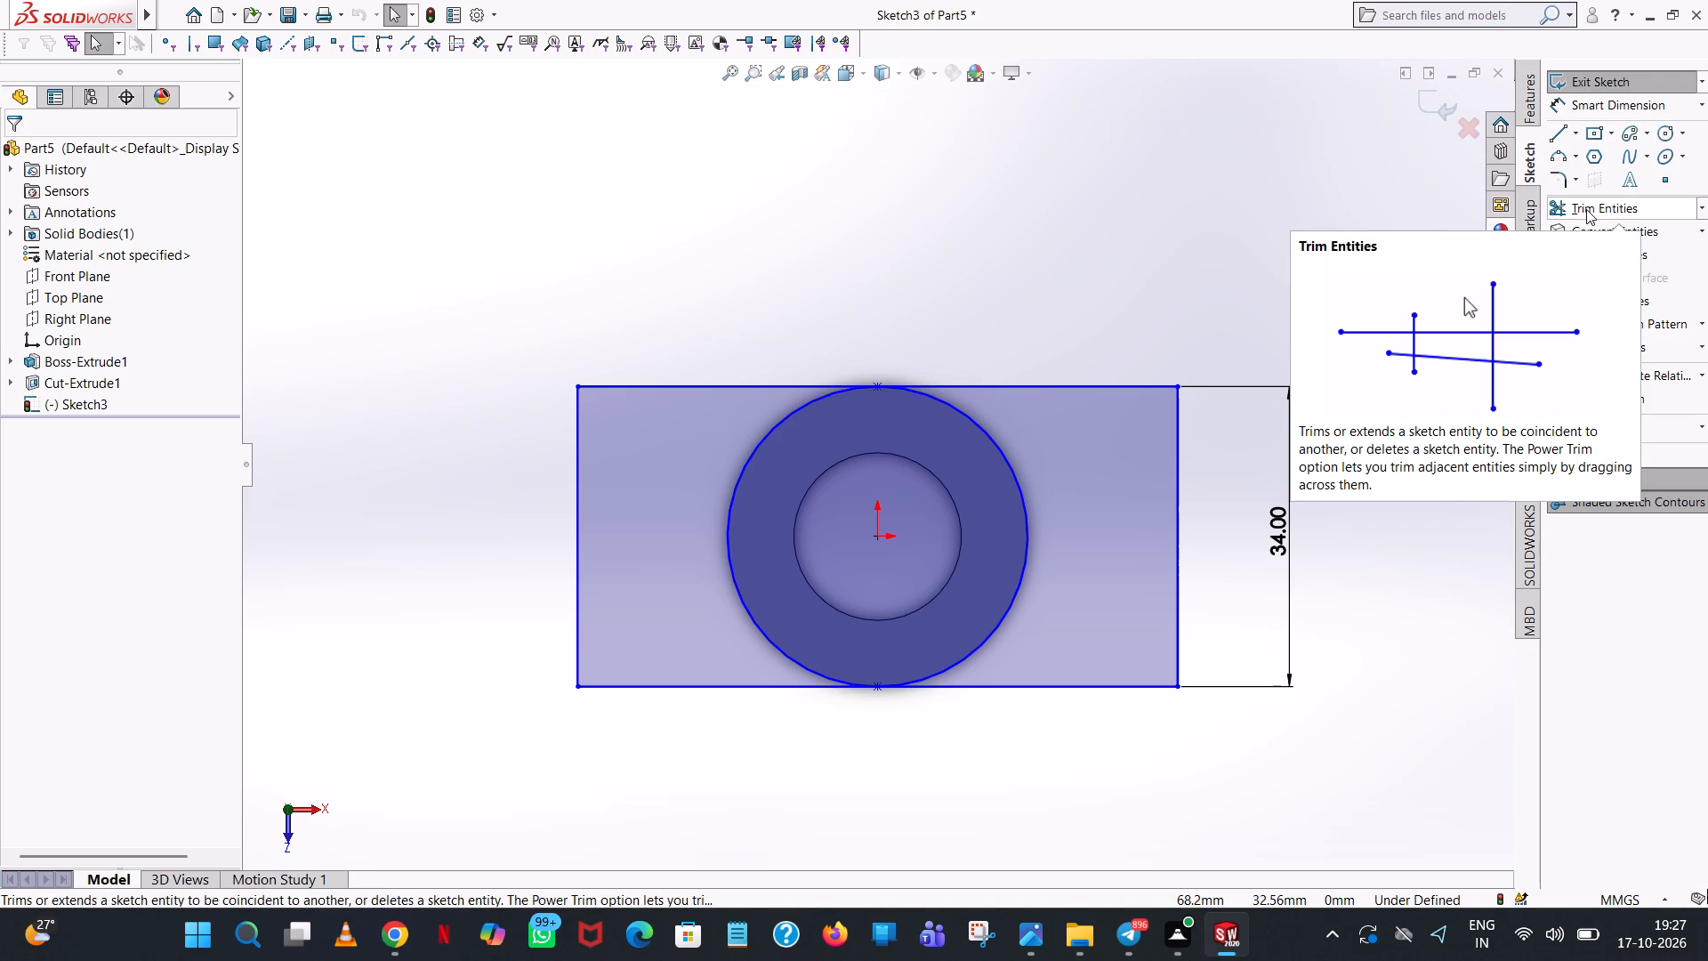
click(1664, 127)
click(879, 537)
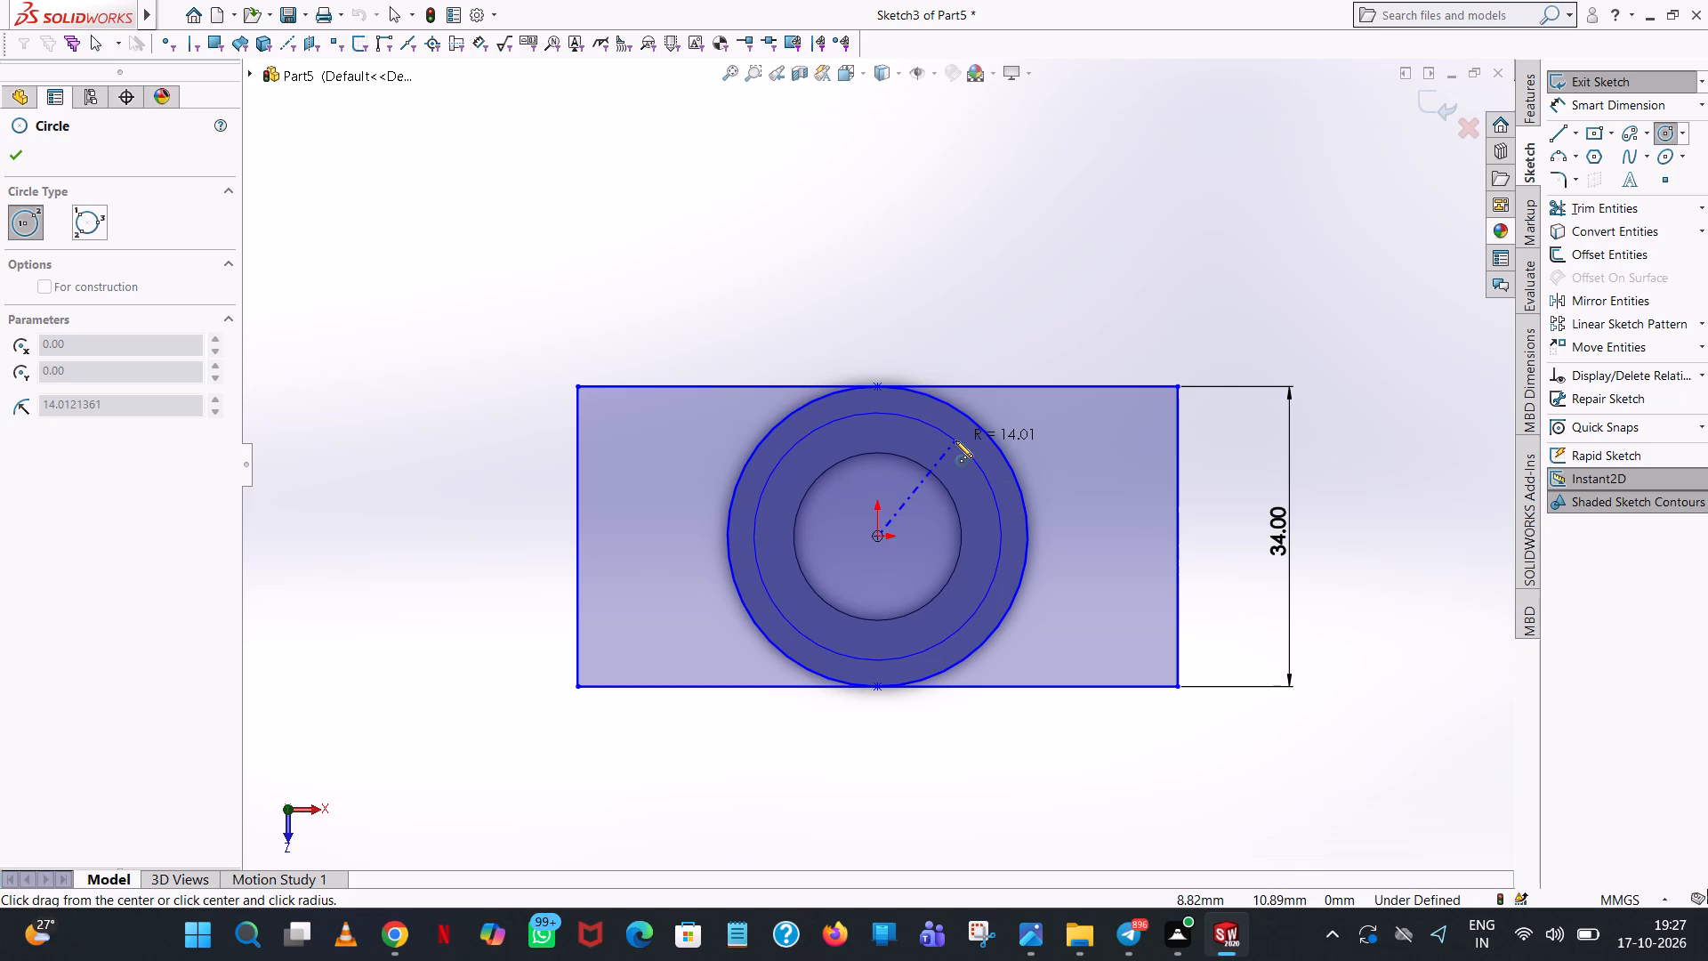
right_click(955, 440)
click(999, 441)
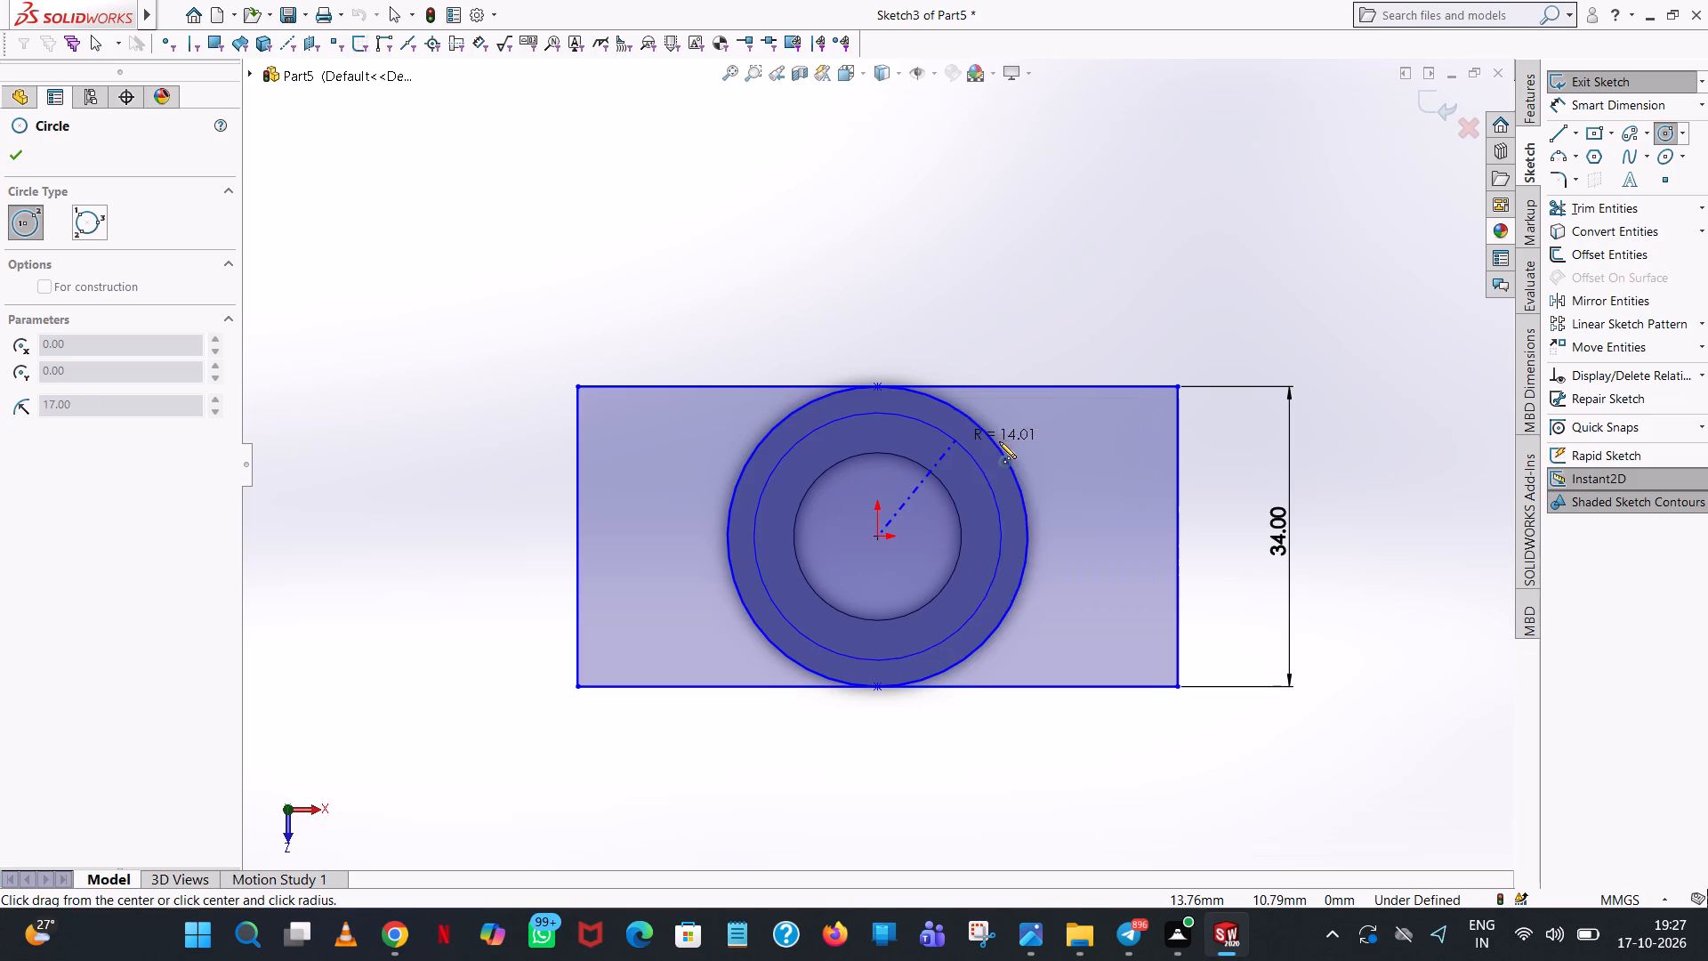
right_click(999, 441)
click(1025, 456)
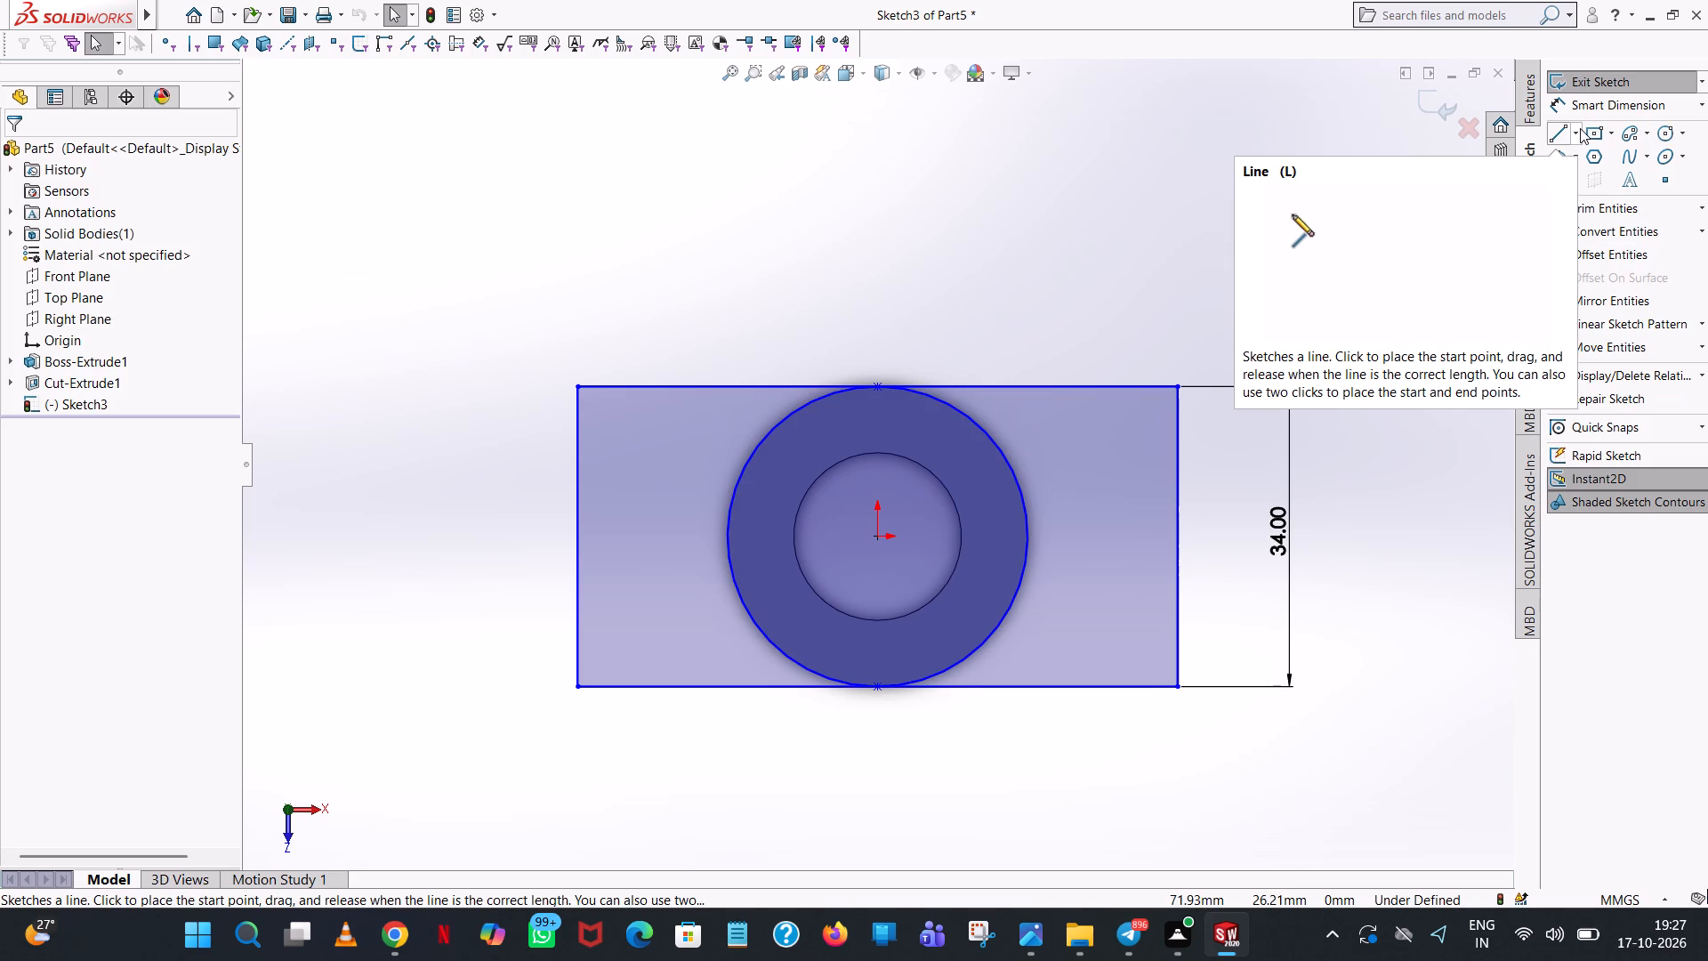
Sketch a 15 mm line inward from the profile's upper +X corner, followed by a 34 mm vertical line to the opposite edge.
click(1557, 133)
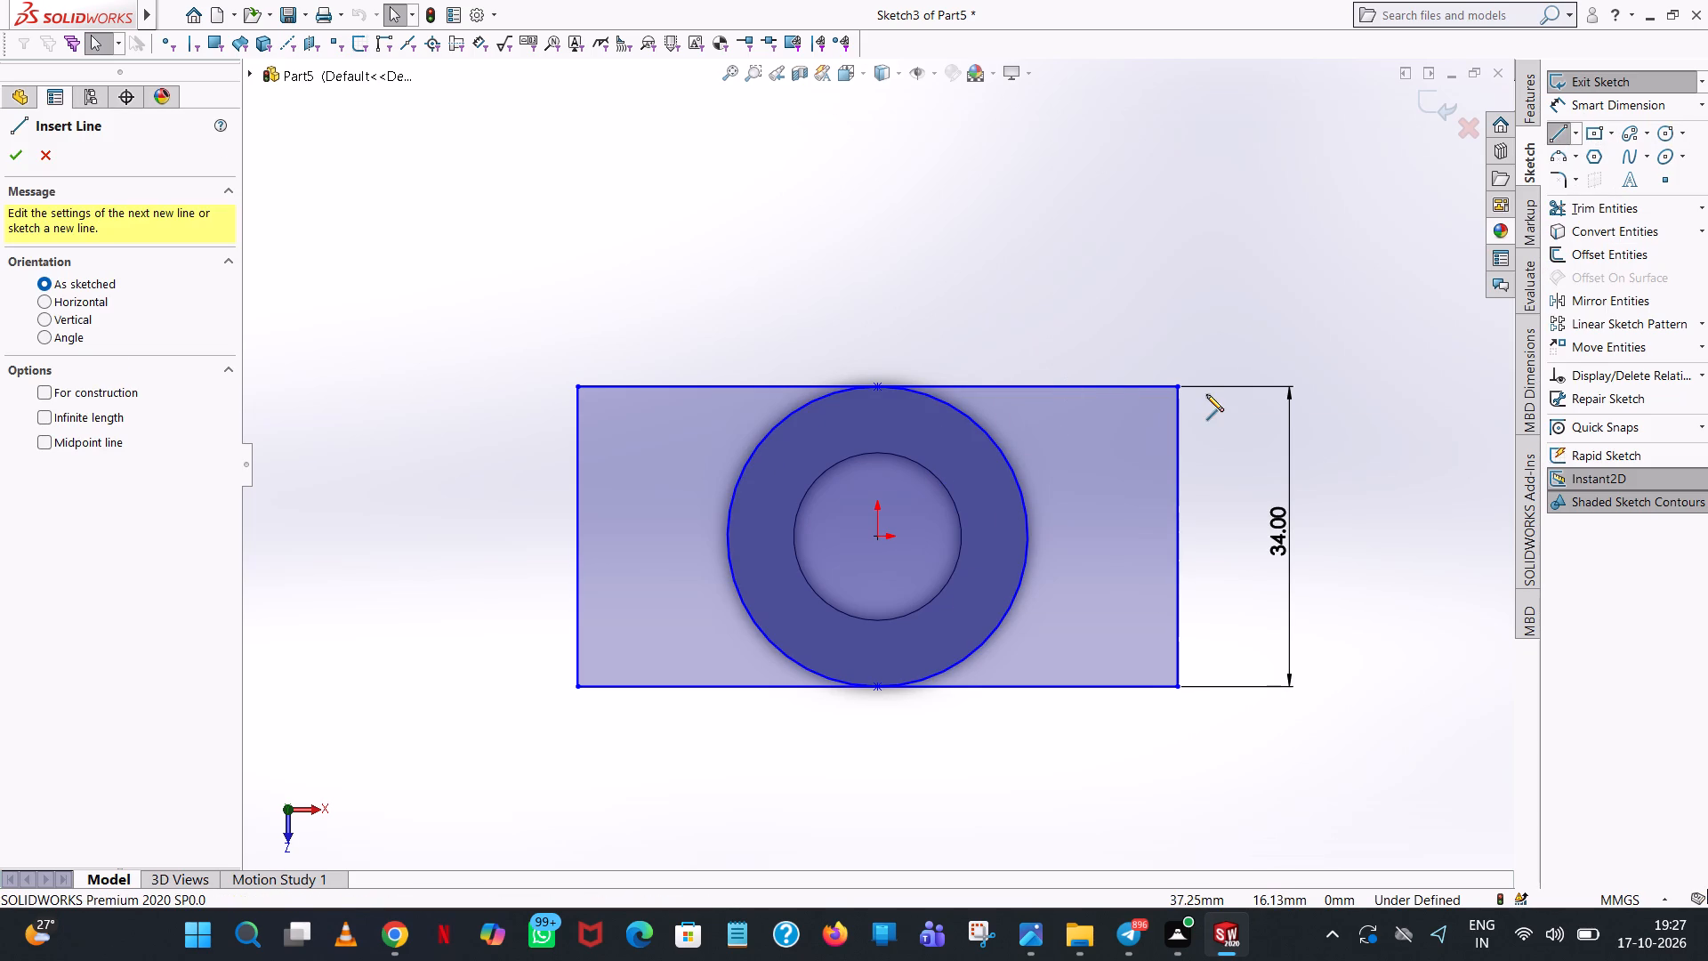
click(1180, 387)
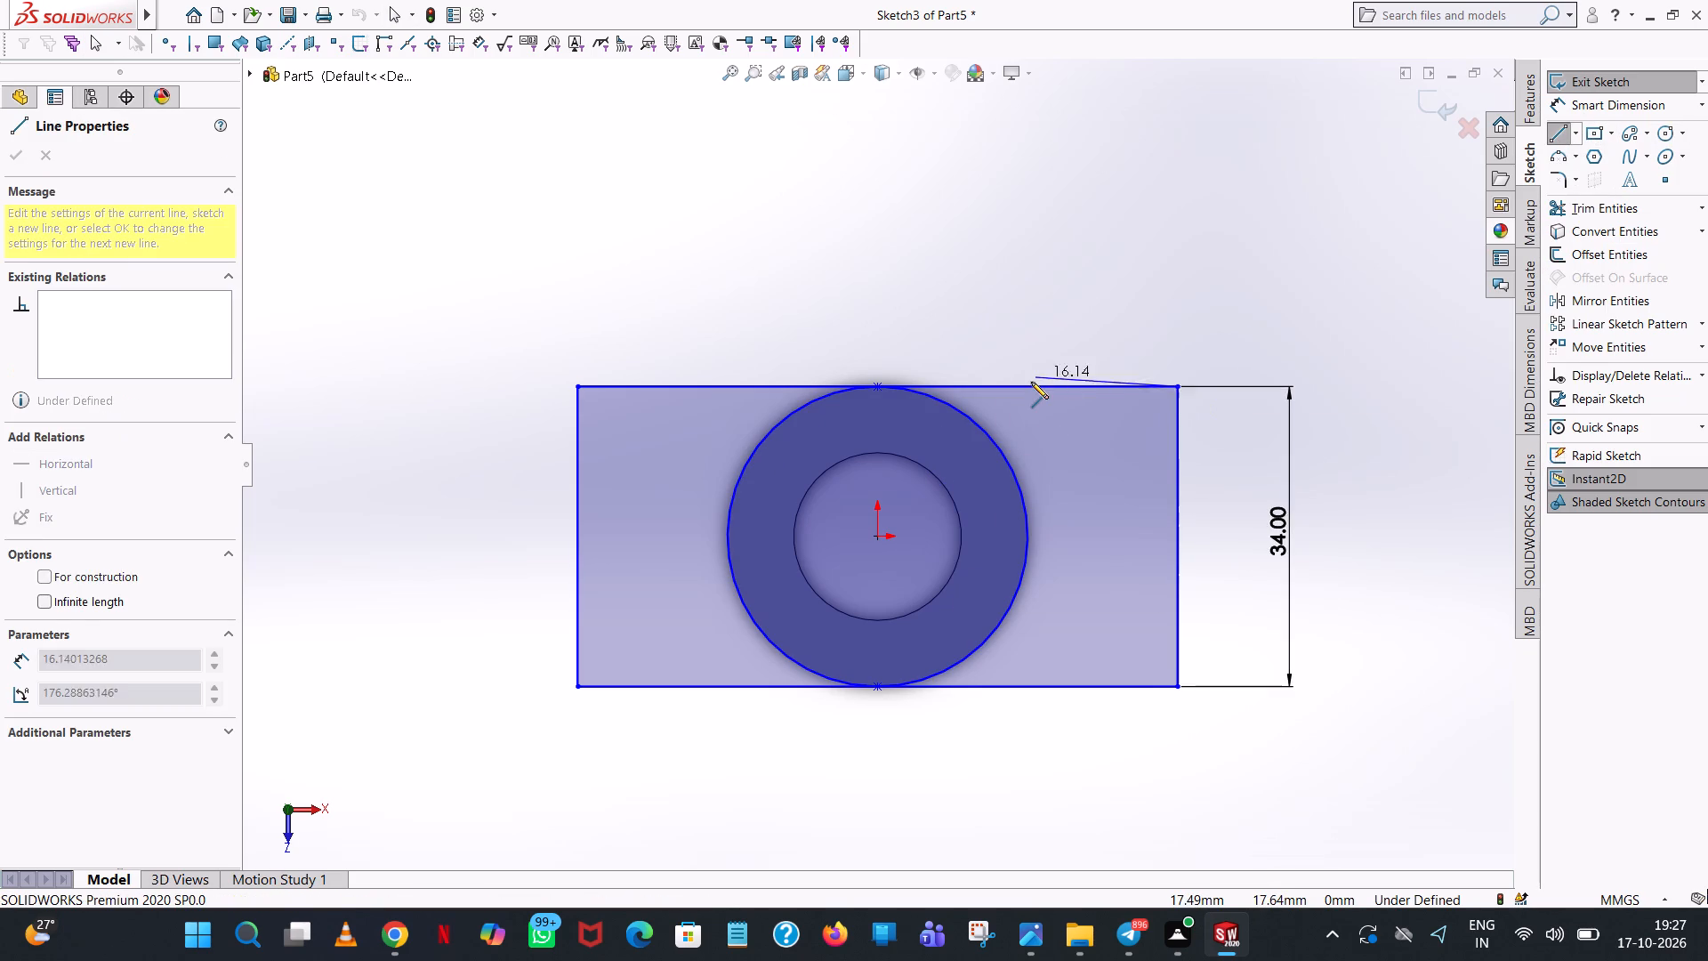
click(1030, 382)
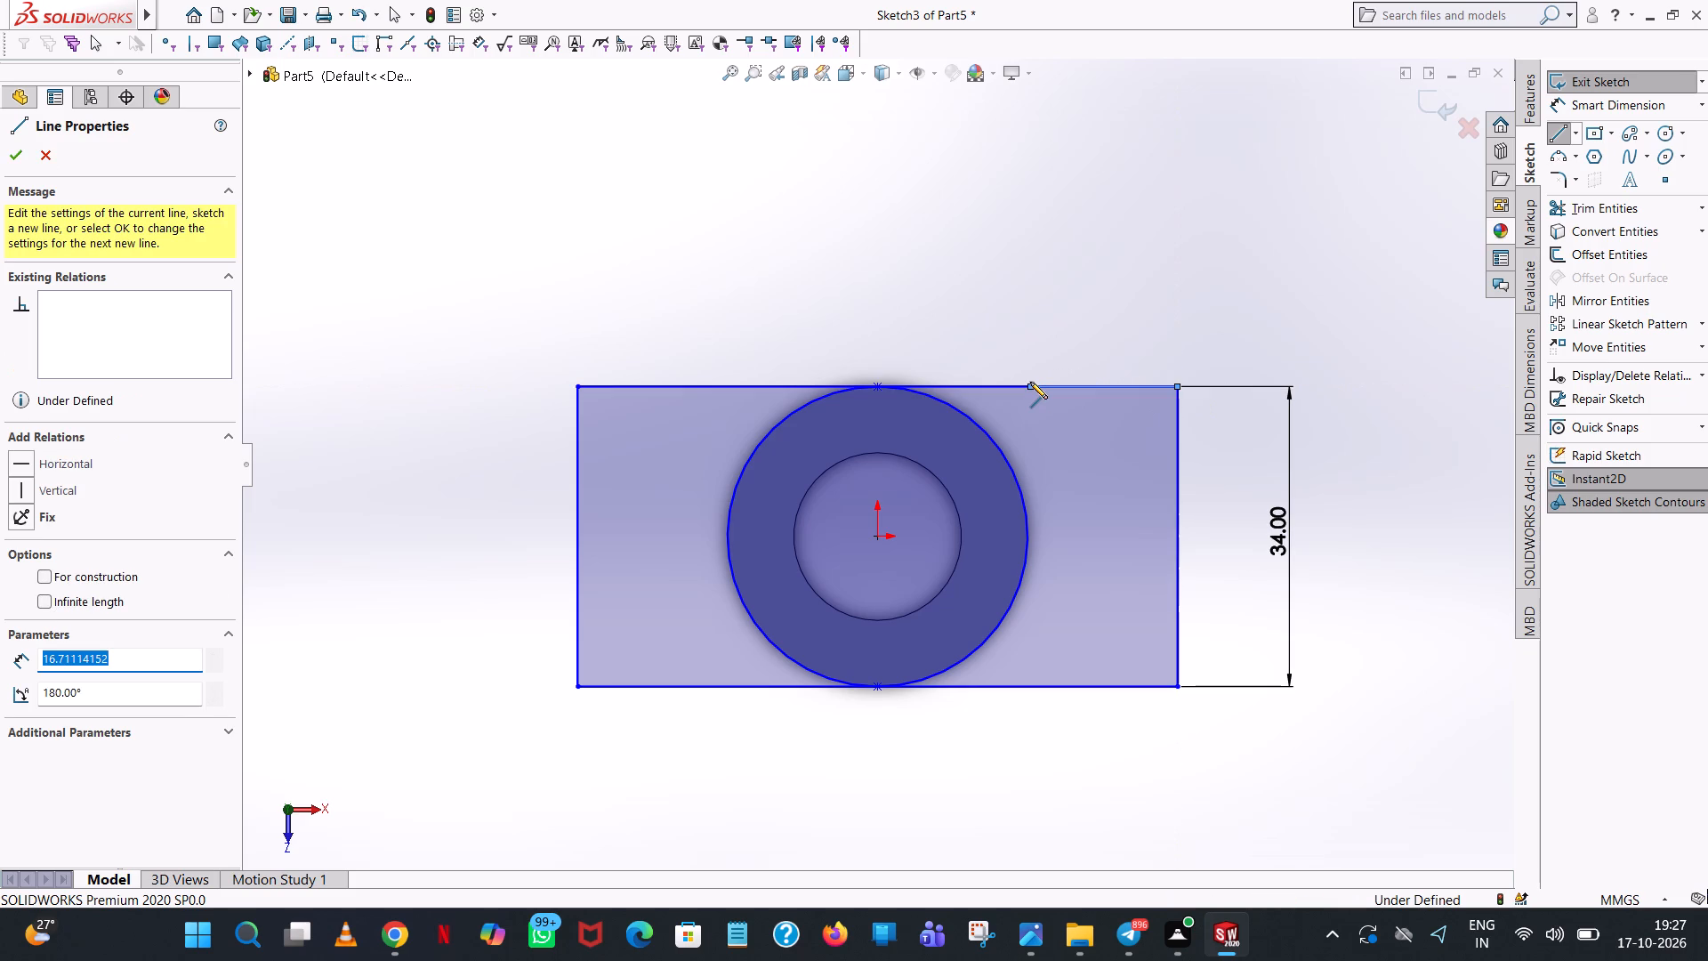
text(15)
key(Return)
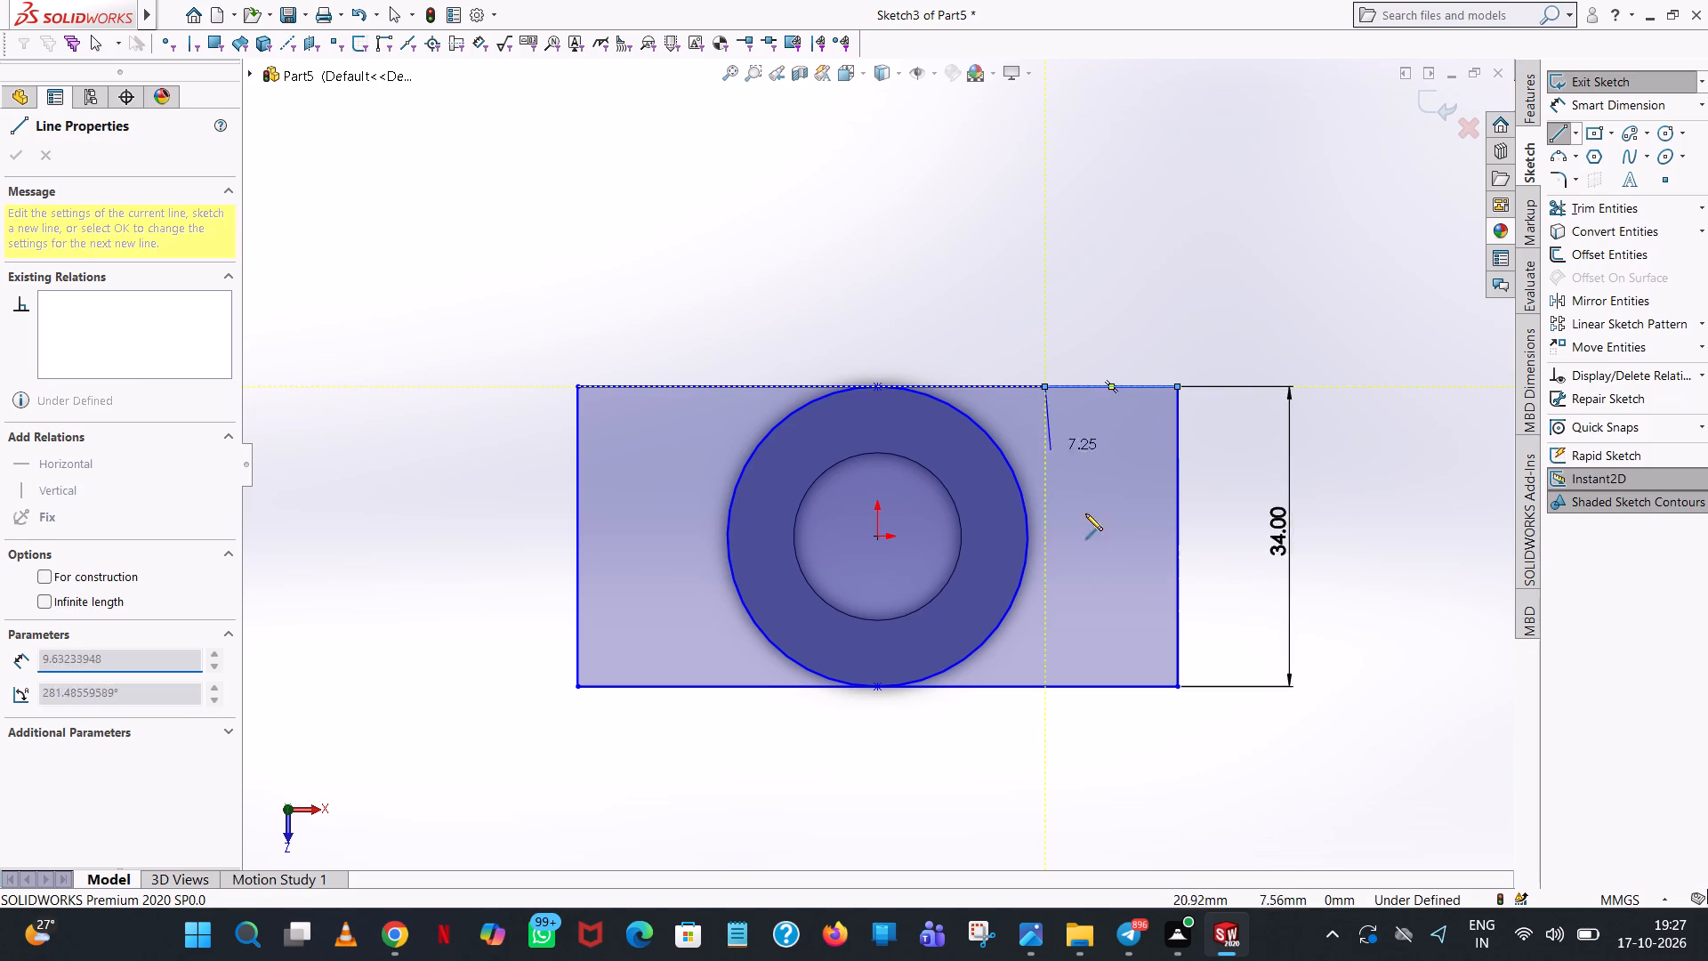
click(1044, 689)
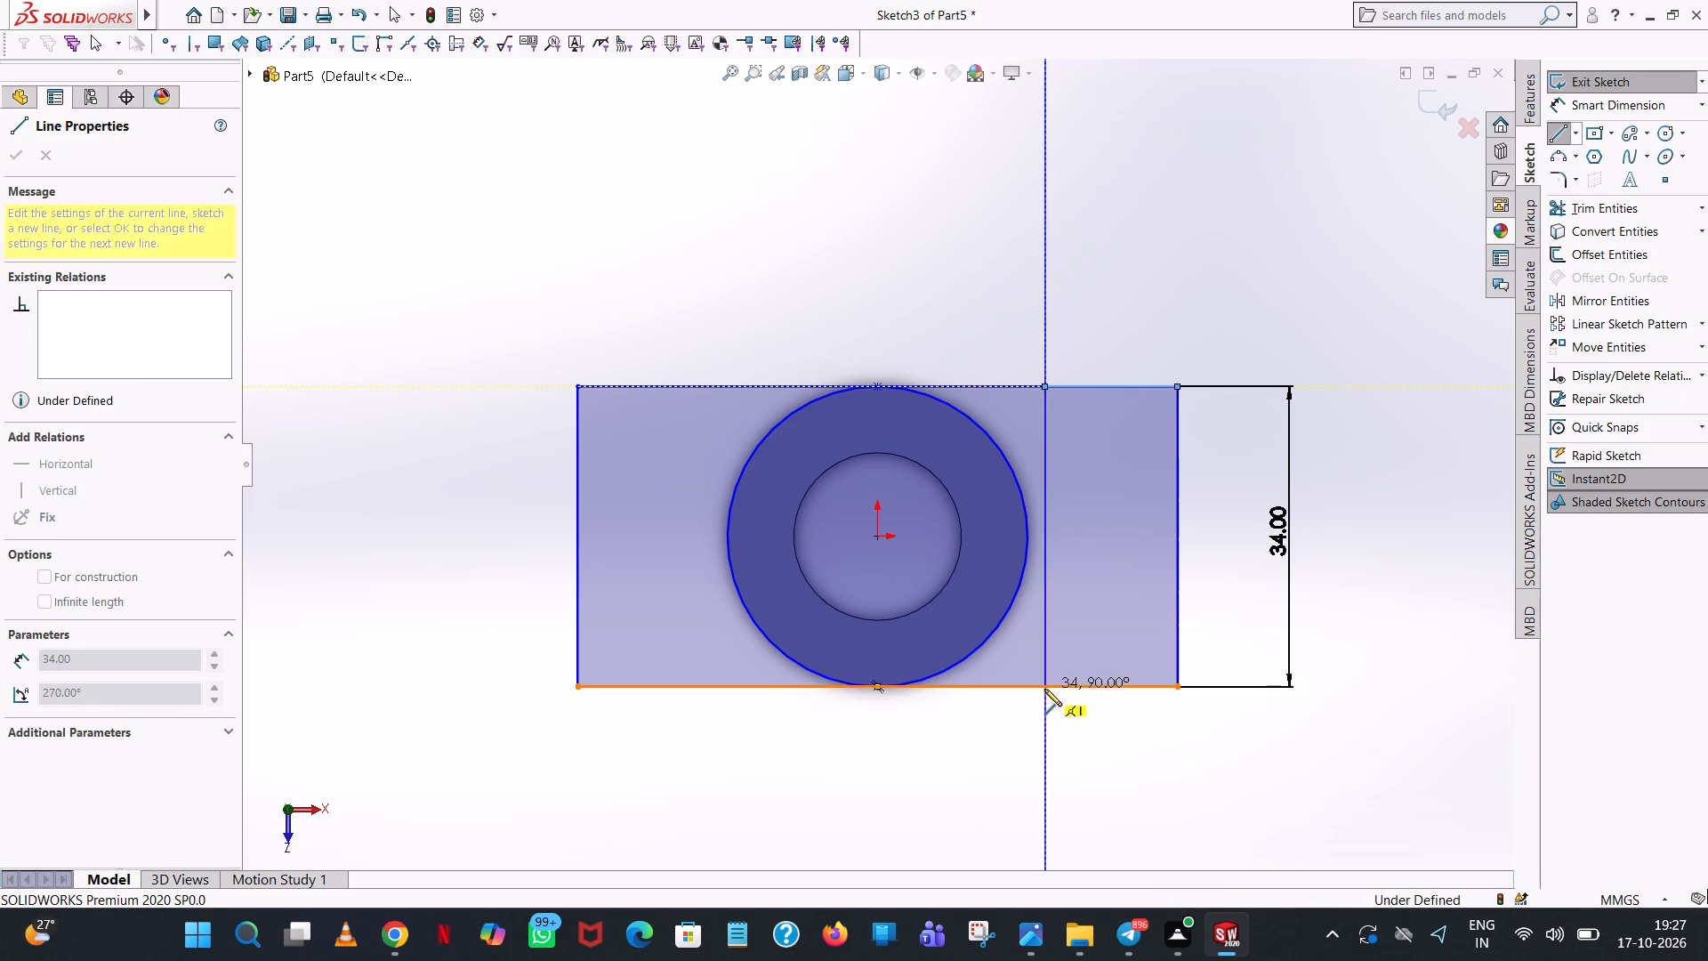
right_click(1044, 689)
click(1092, 709)
Trim away the upper and lower horizontal segments between the ring's centre and the new vertical line, accepting the loss of their relations.
scroll(1052, 755, up, 1)
middle_drag(1052, 755, 1032, 687)
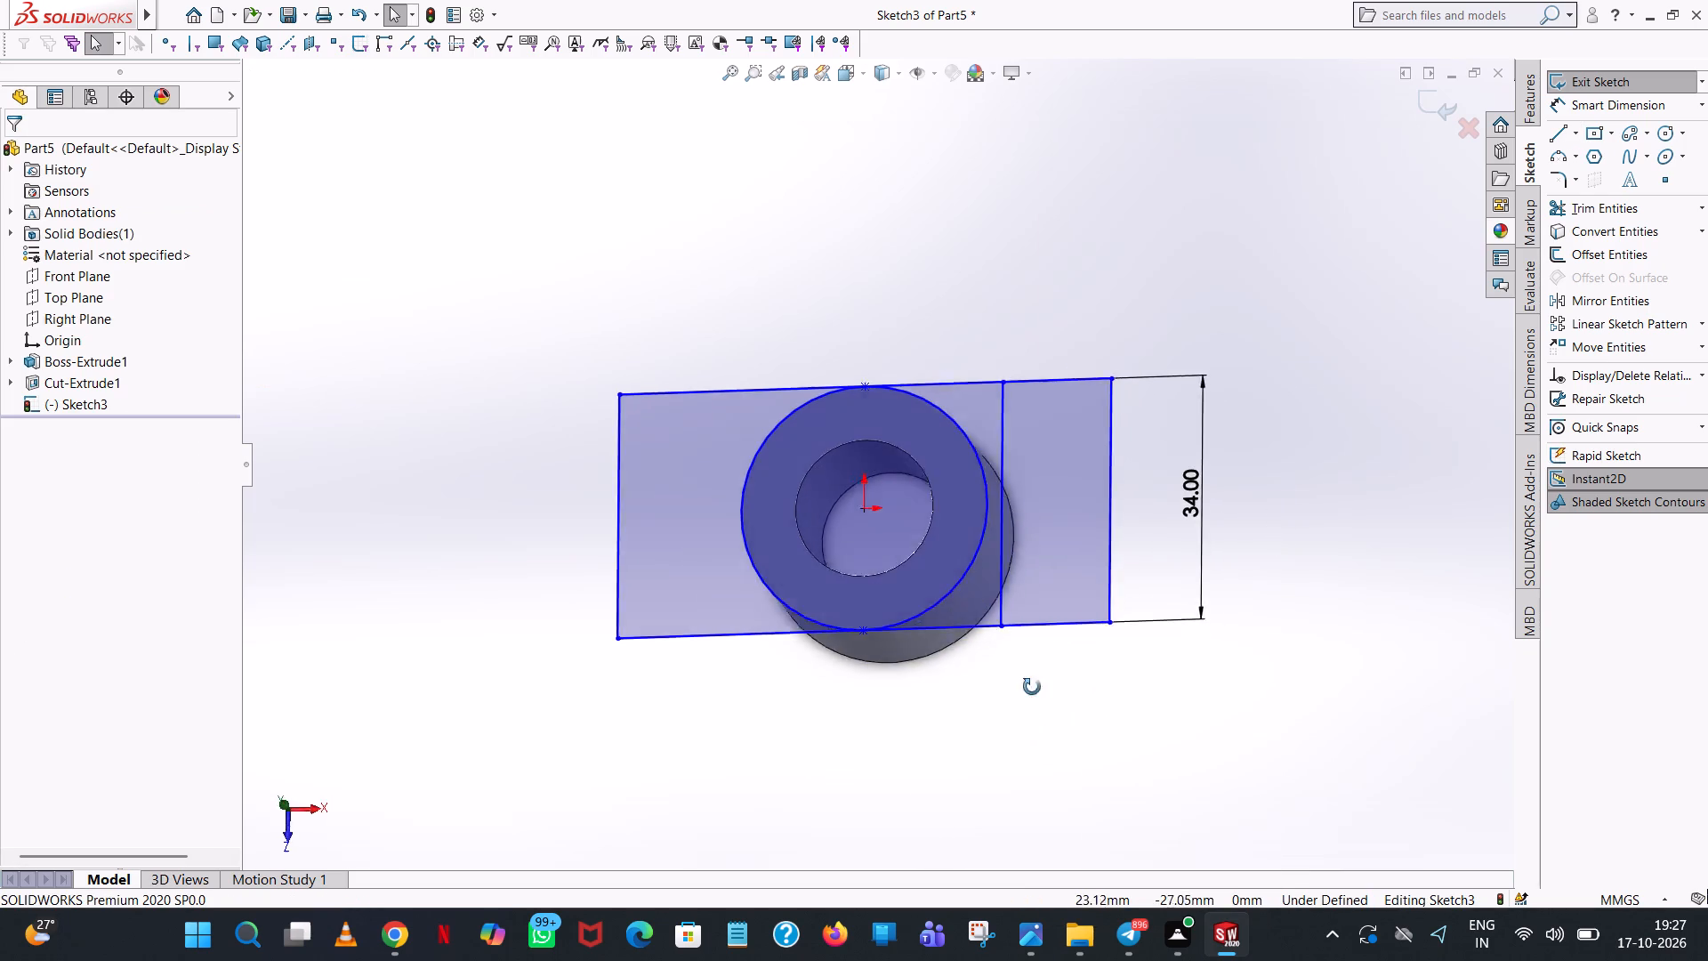
middle_drag(1032, 687, 1035, 389)
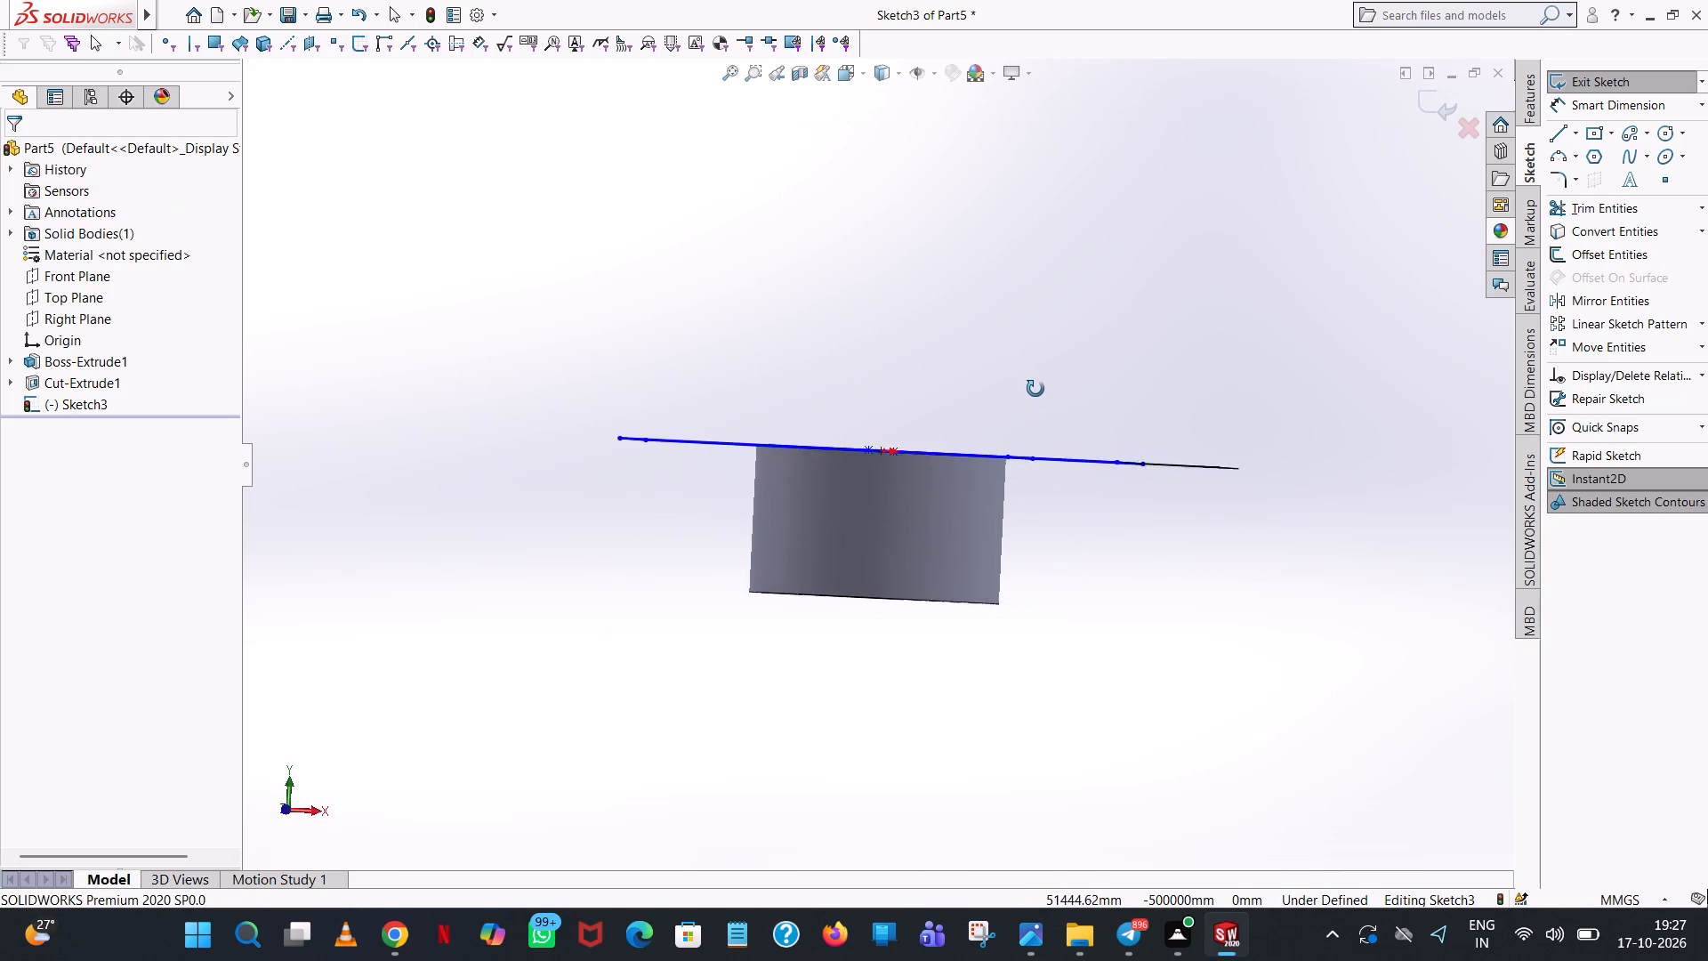
middle_drag(1035, 389, 1036, 393)
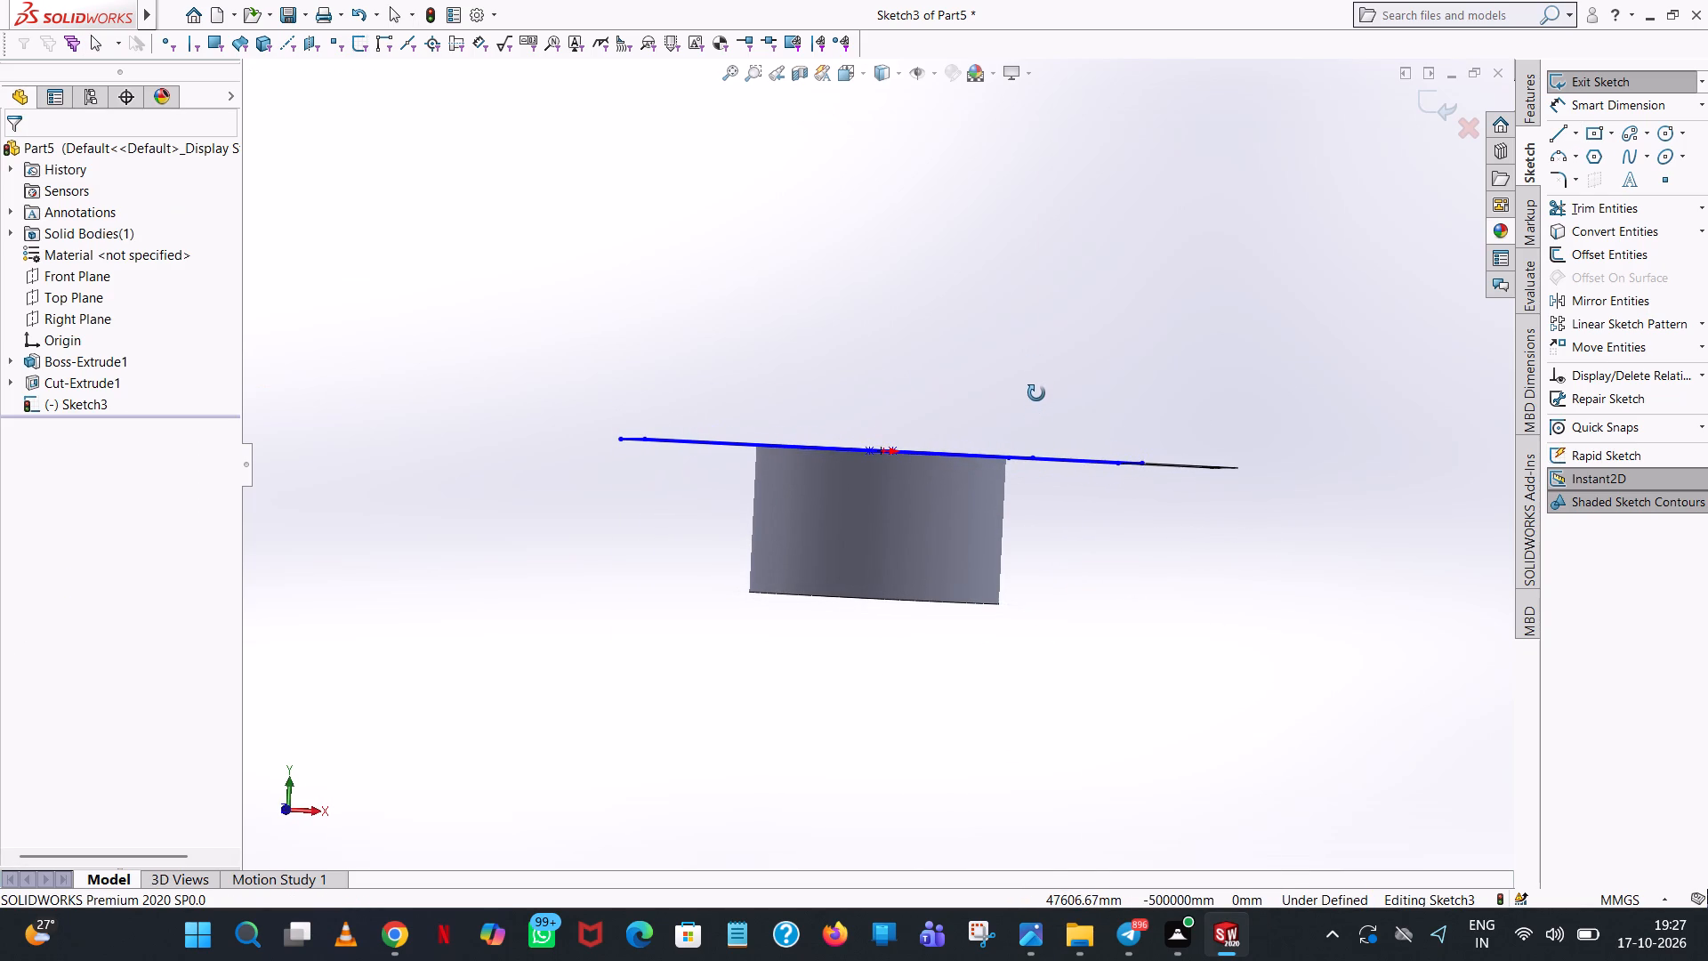
middle_drag(1036, 393, 1062, 466)
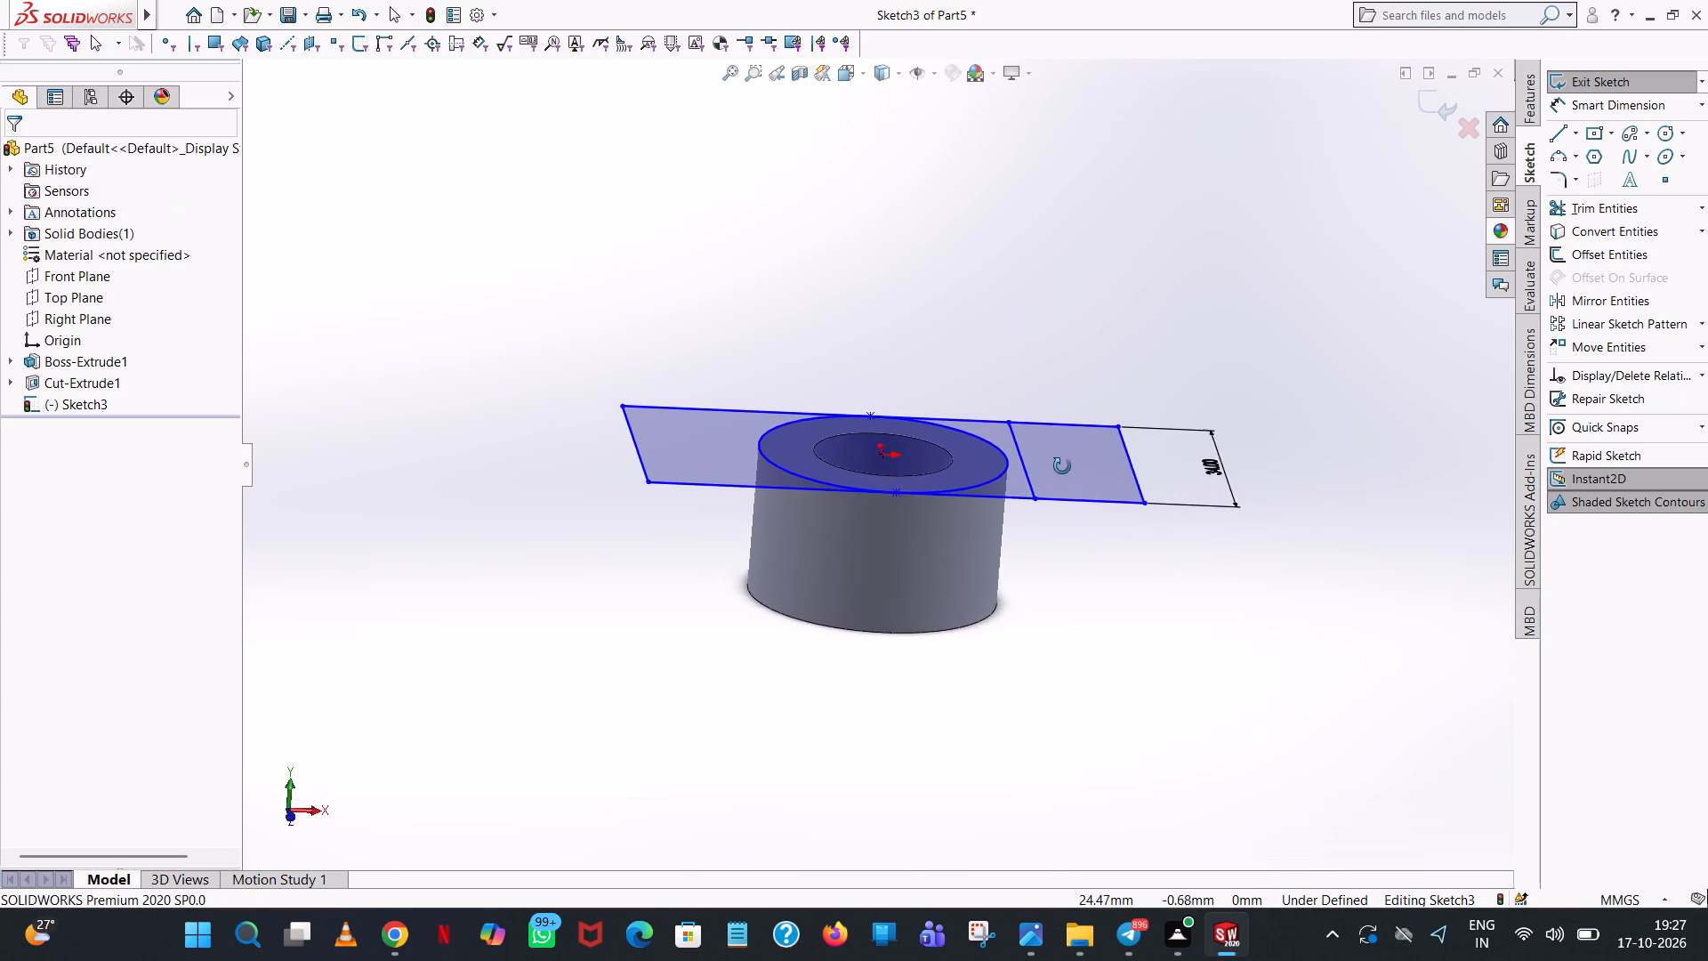
middle_drag(1062, 466, 1049, 599)
scroll(1062, 489, up, 1)
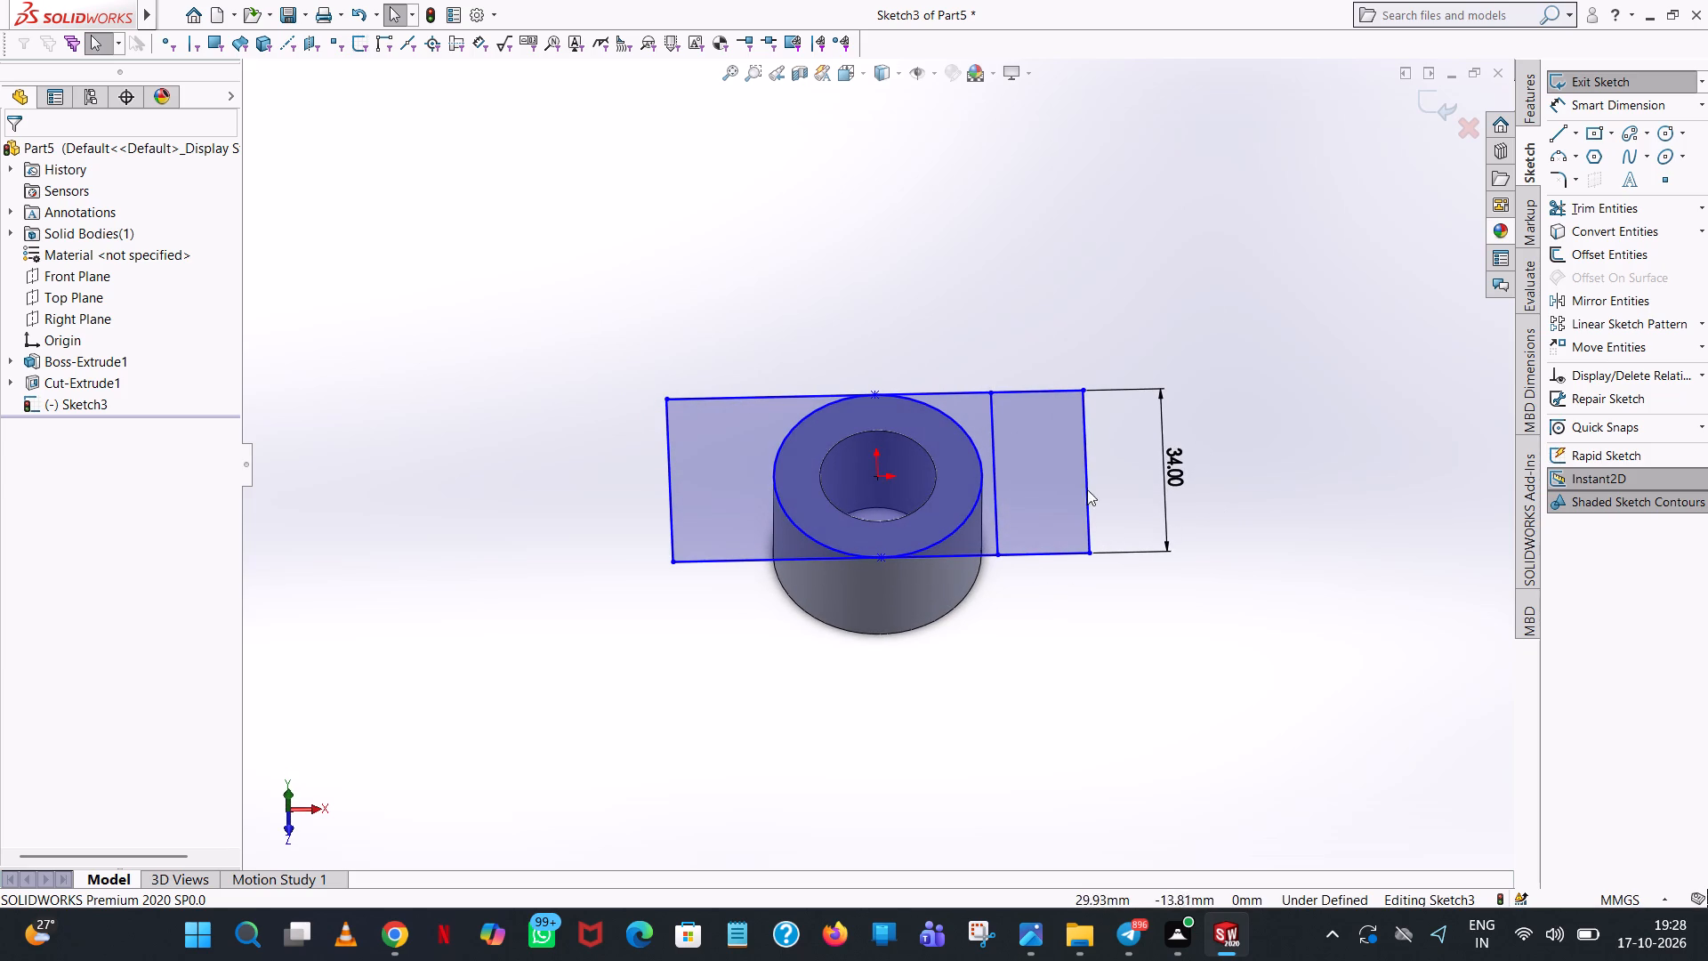
click(1581, 211)
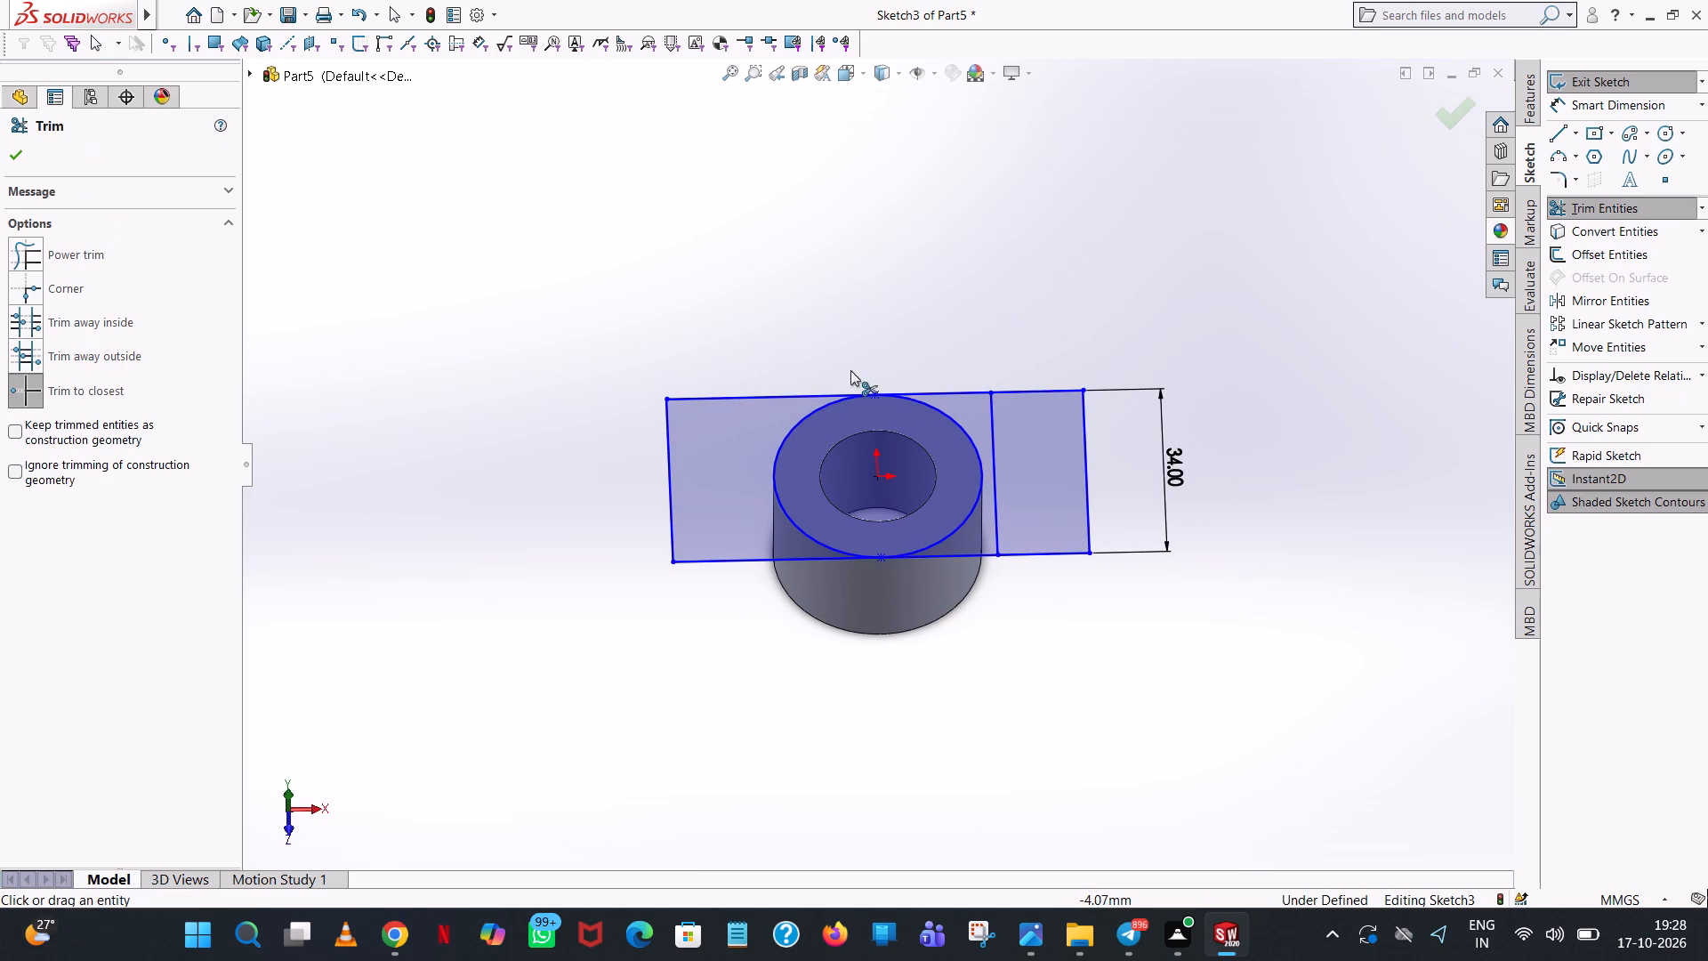
click(941, 391)
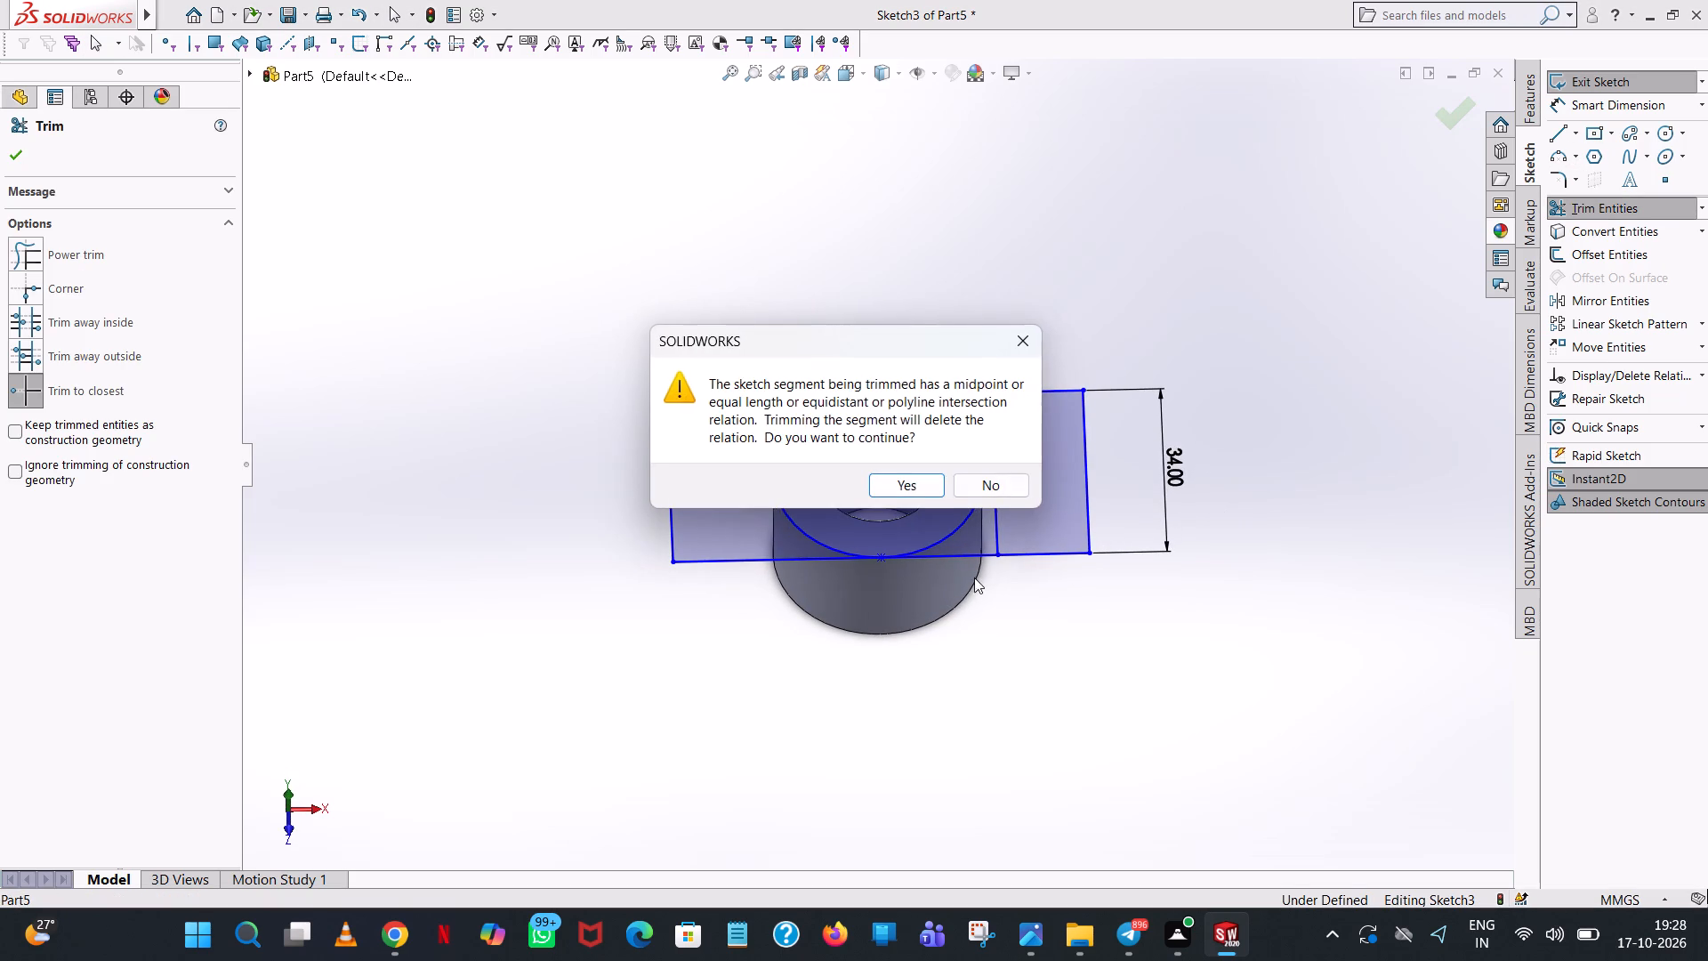
click(916, 489)
click(962, 557)
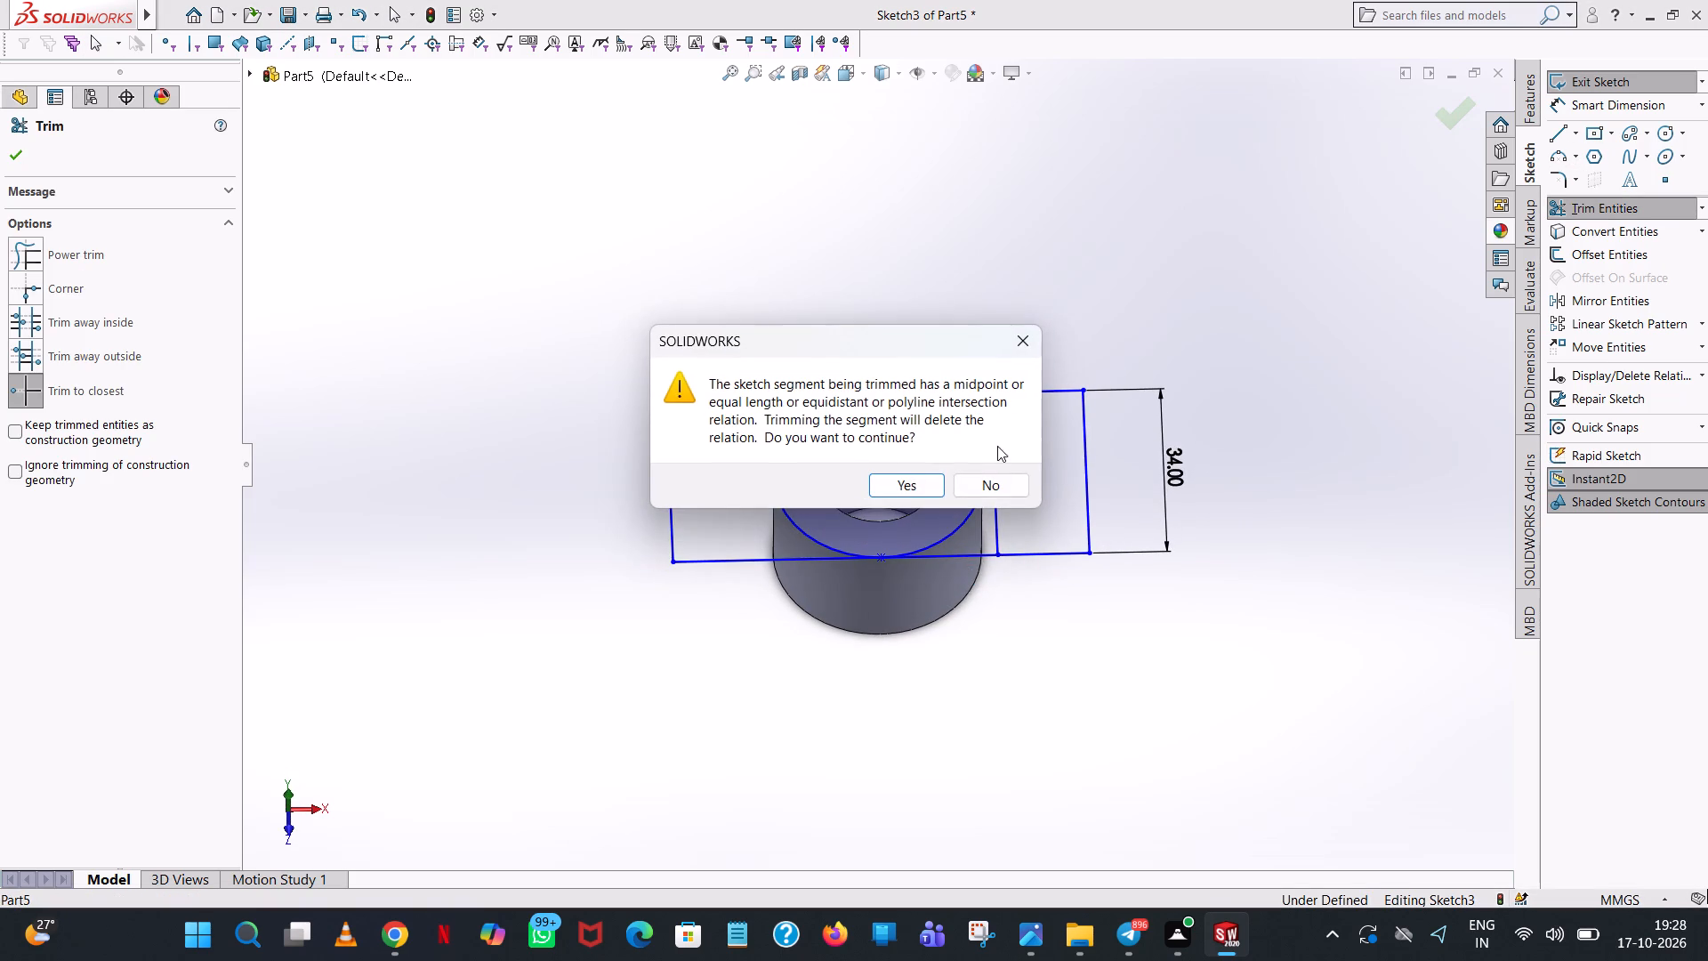
click(910, 493)
Trim away the three rectangle lines on the ring's negative X side and the circle arcs, keeping only the 15 by 34 mm rectangle.
click(829, 561)
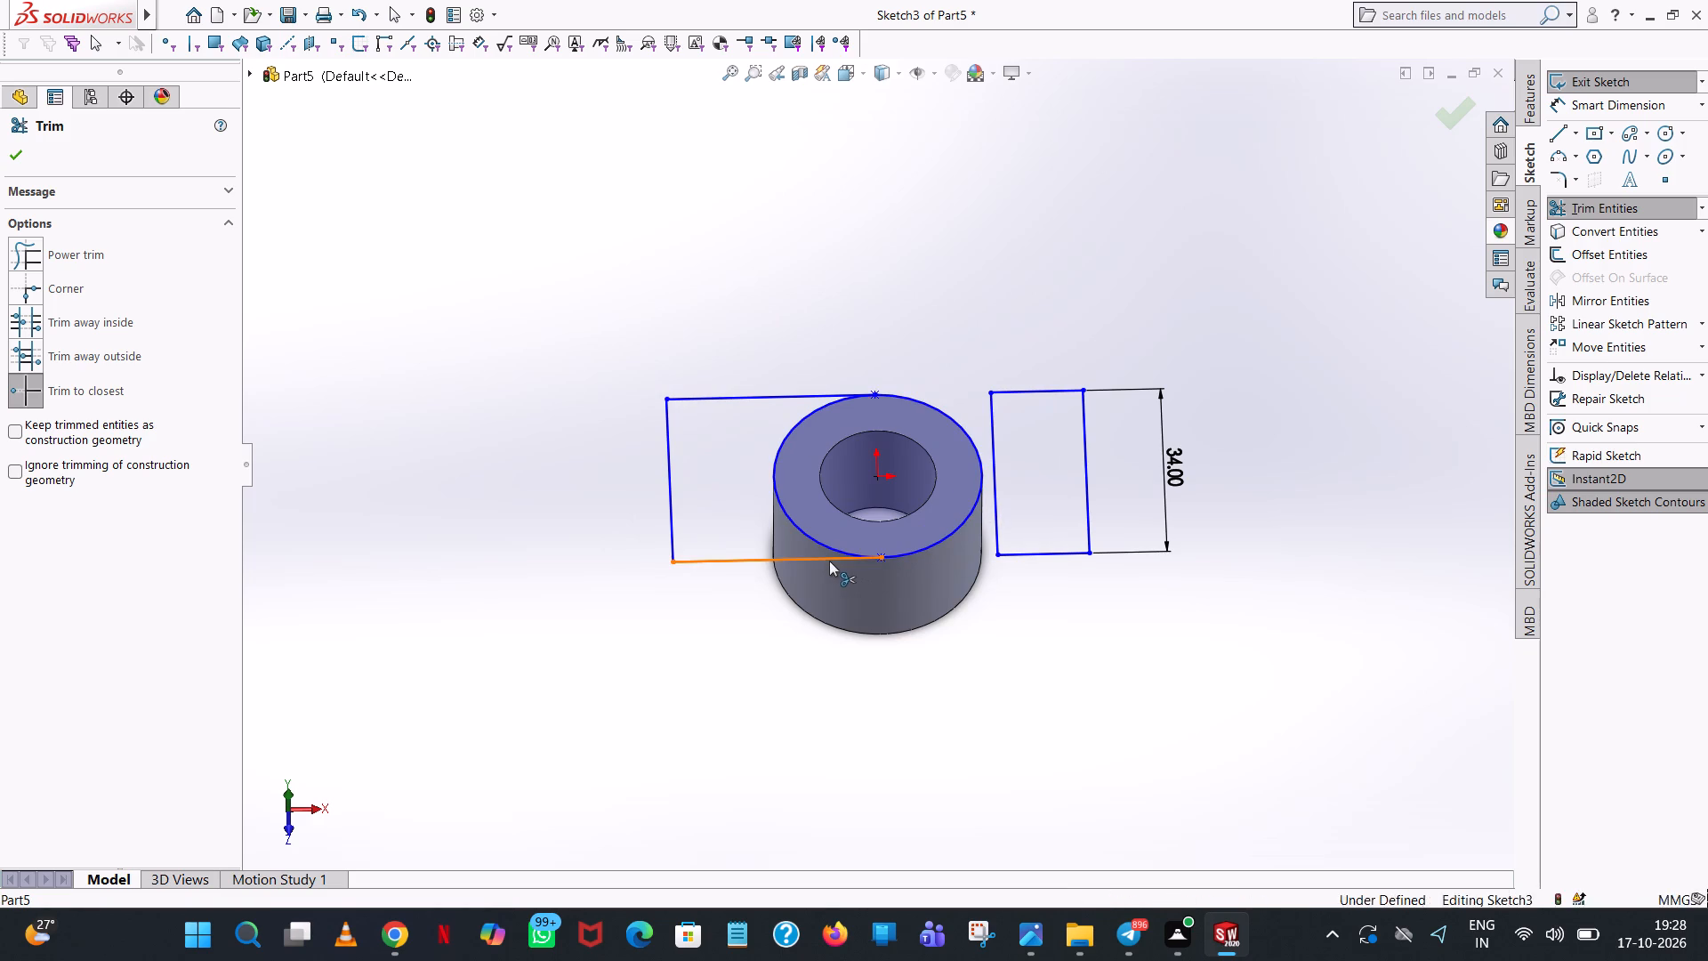
click(669, 508)
click(739, 391)
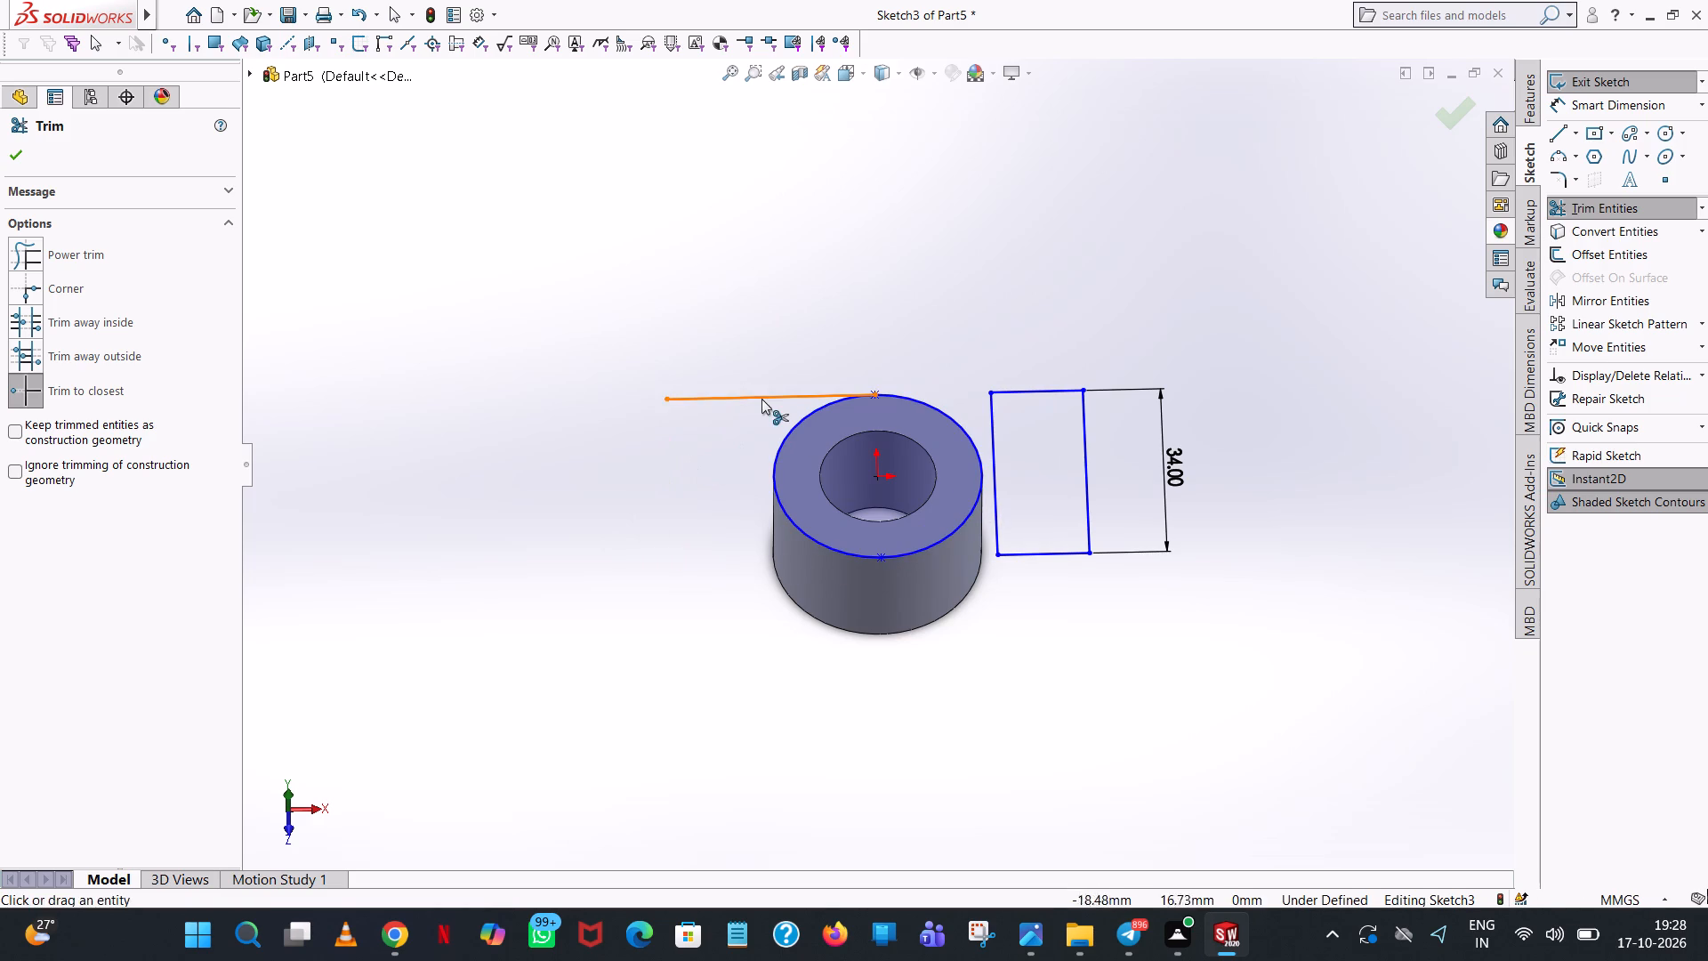
click(761, 399)
click(866, 392)
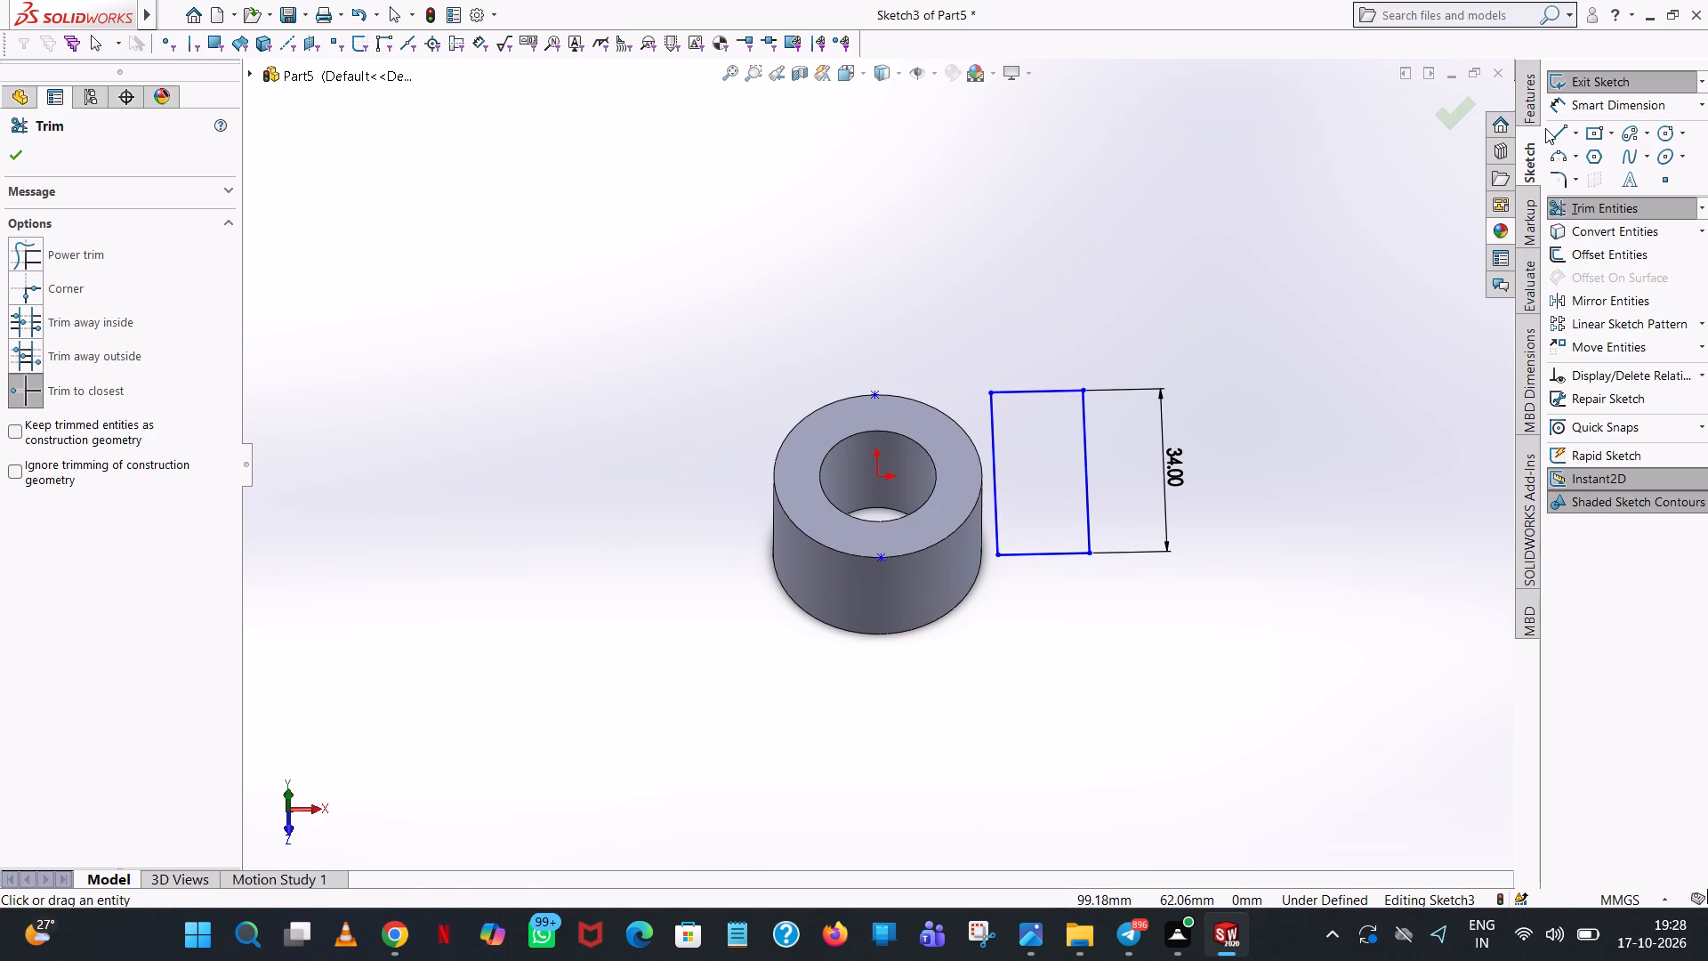
Sketch a 34 mm vertical line through the ring's centre, joining the two remaining points on its outer edge.
click(1551, 127)
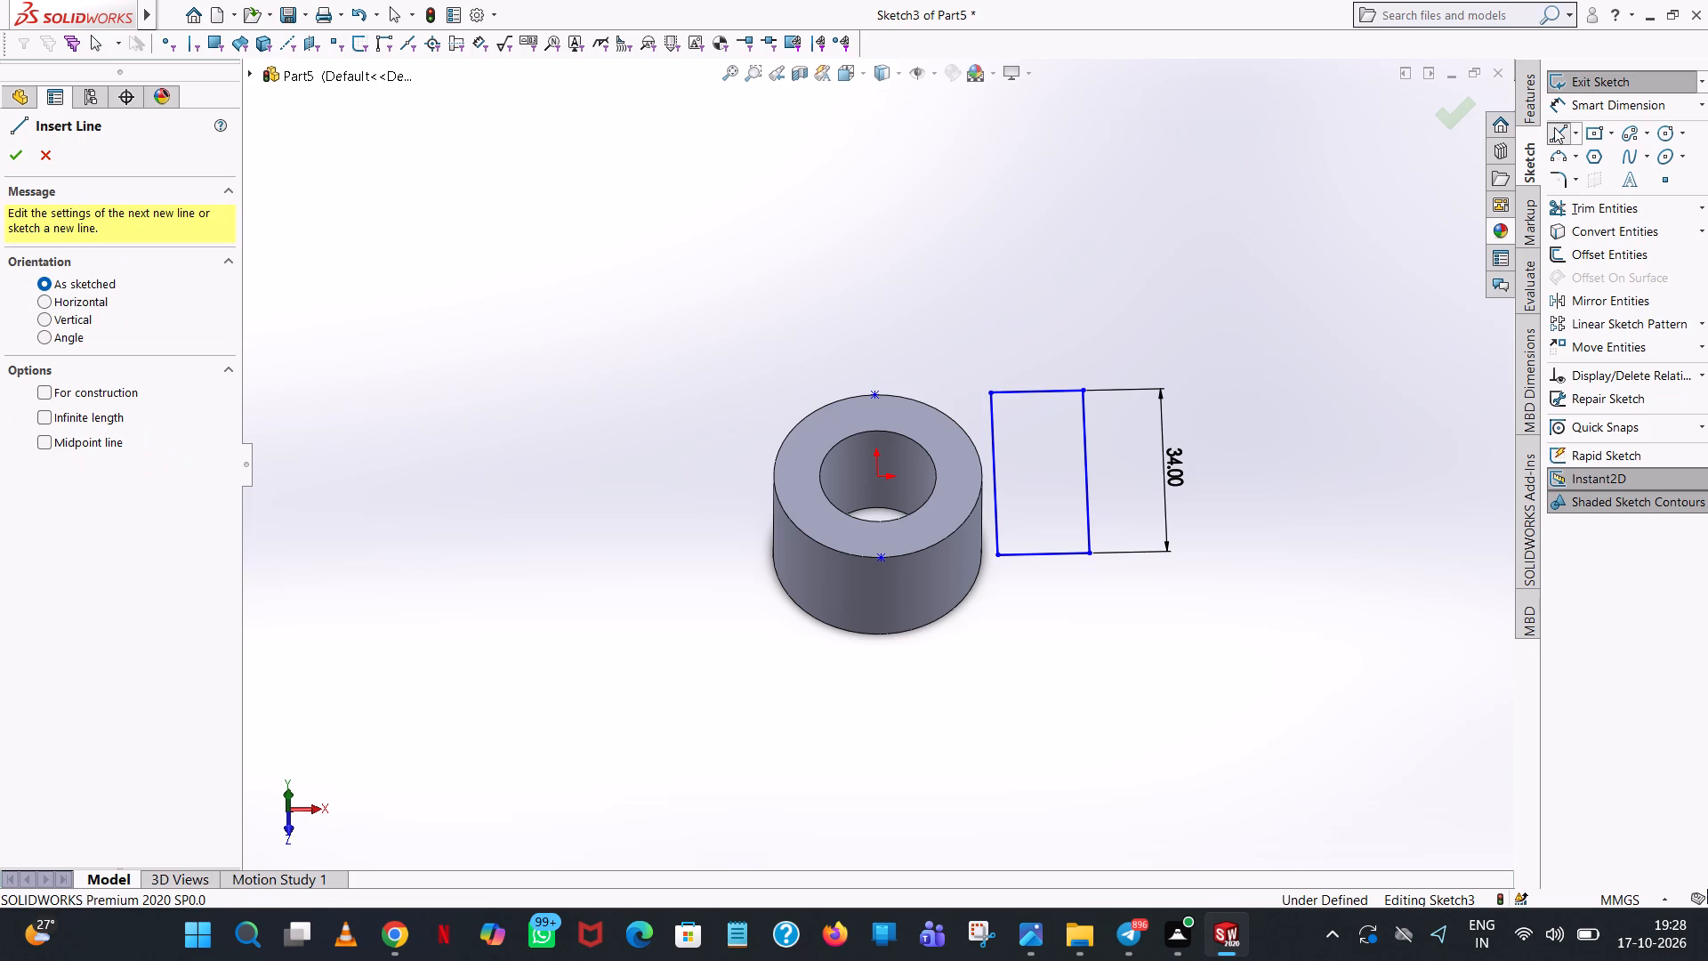
click(874, 397)
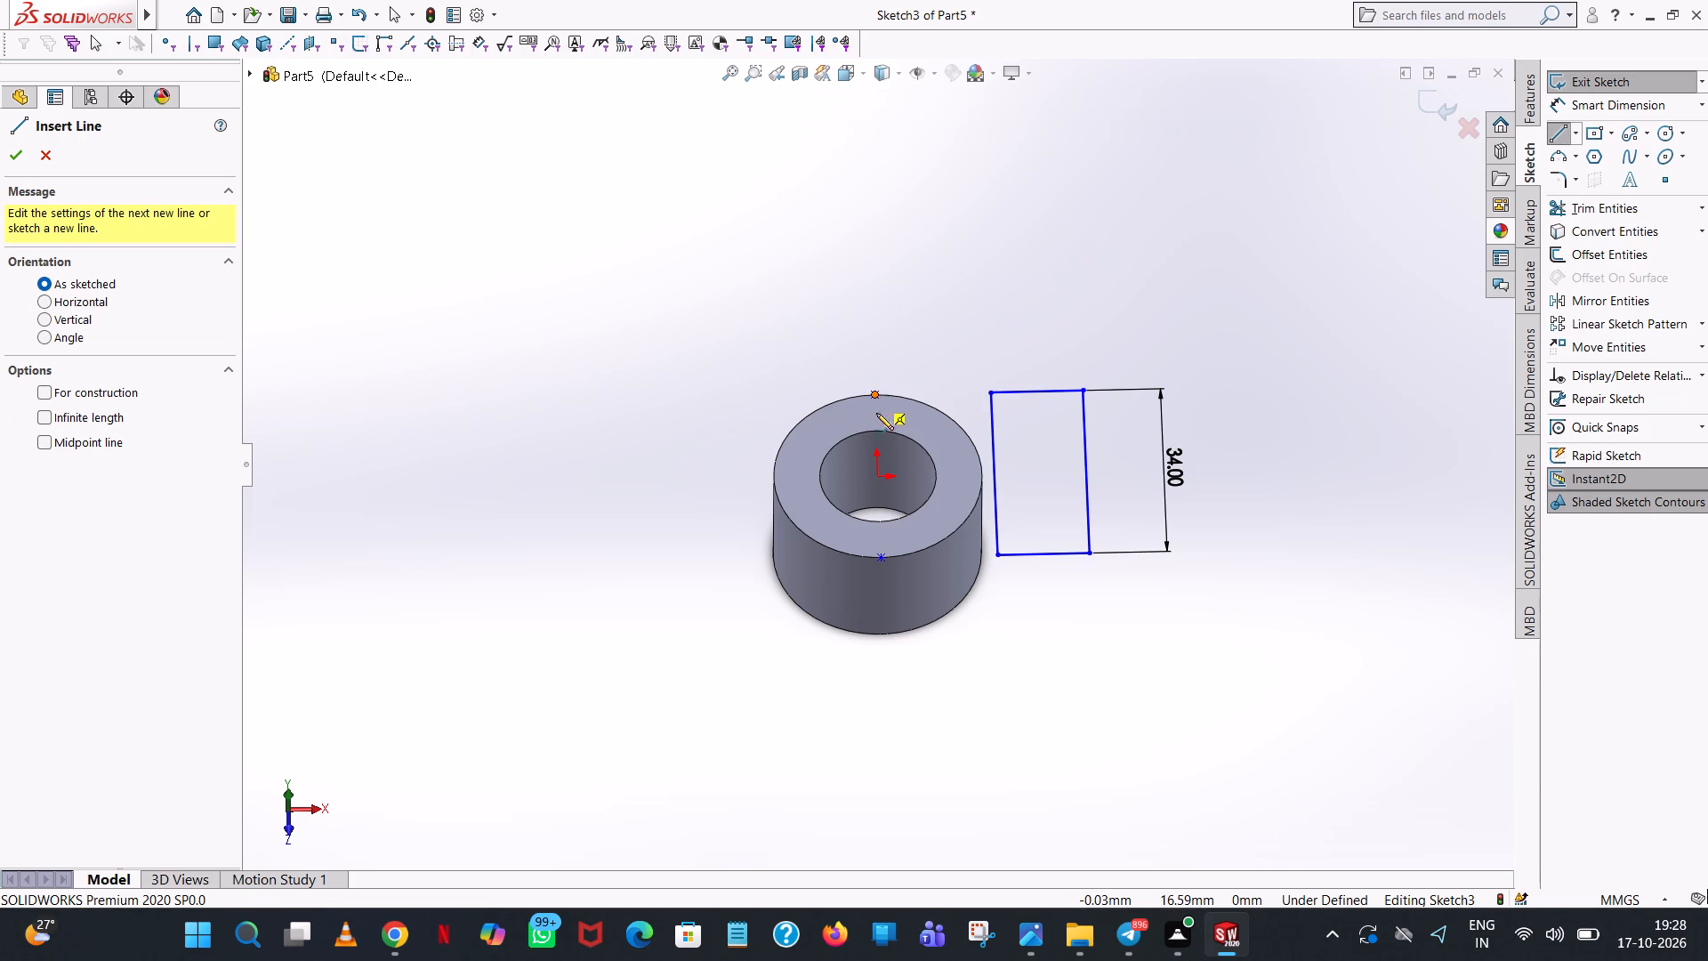
click(881, 560)
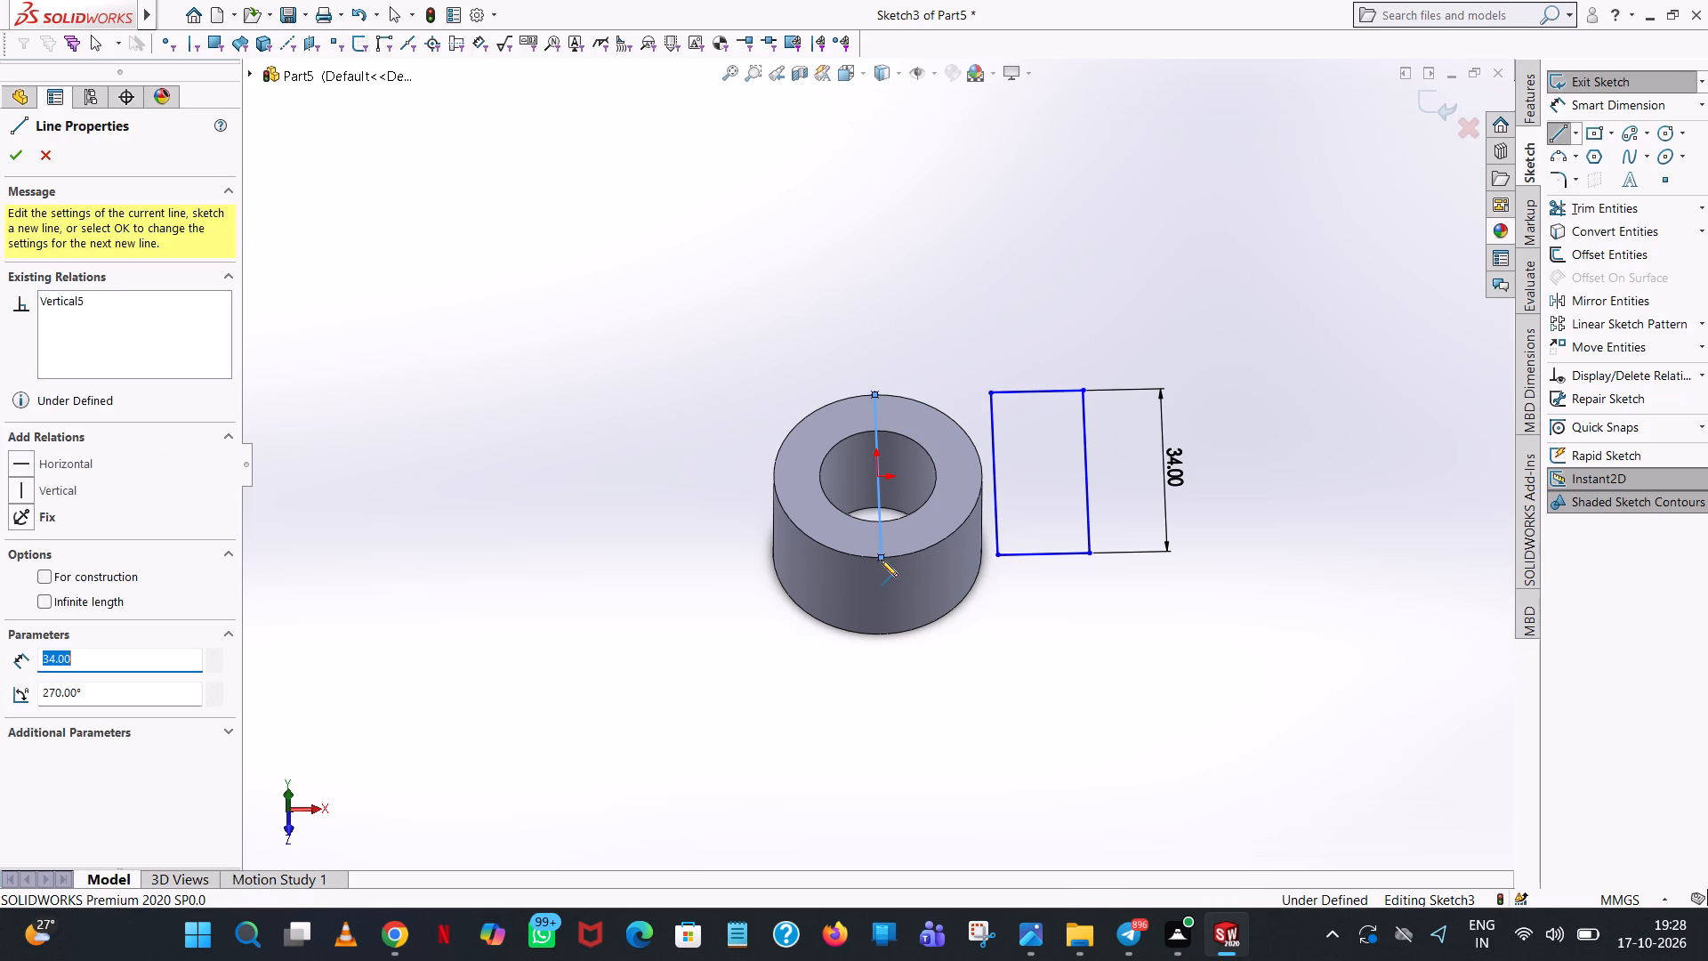
right_click(881, 560)
click(986, 570)
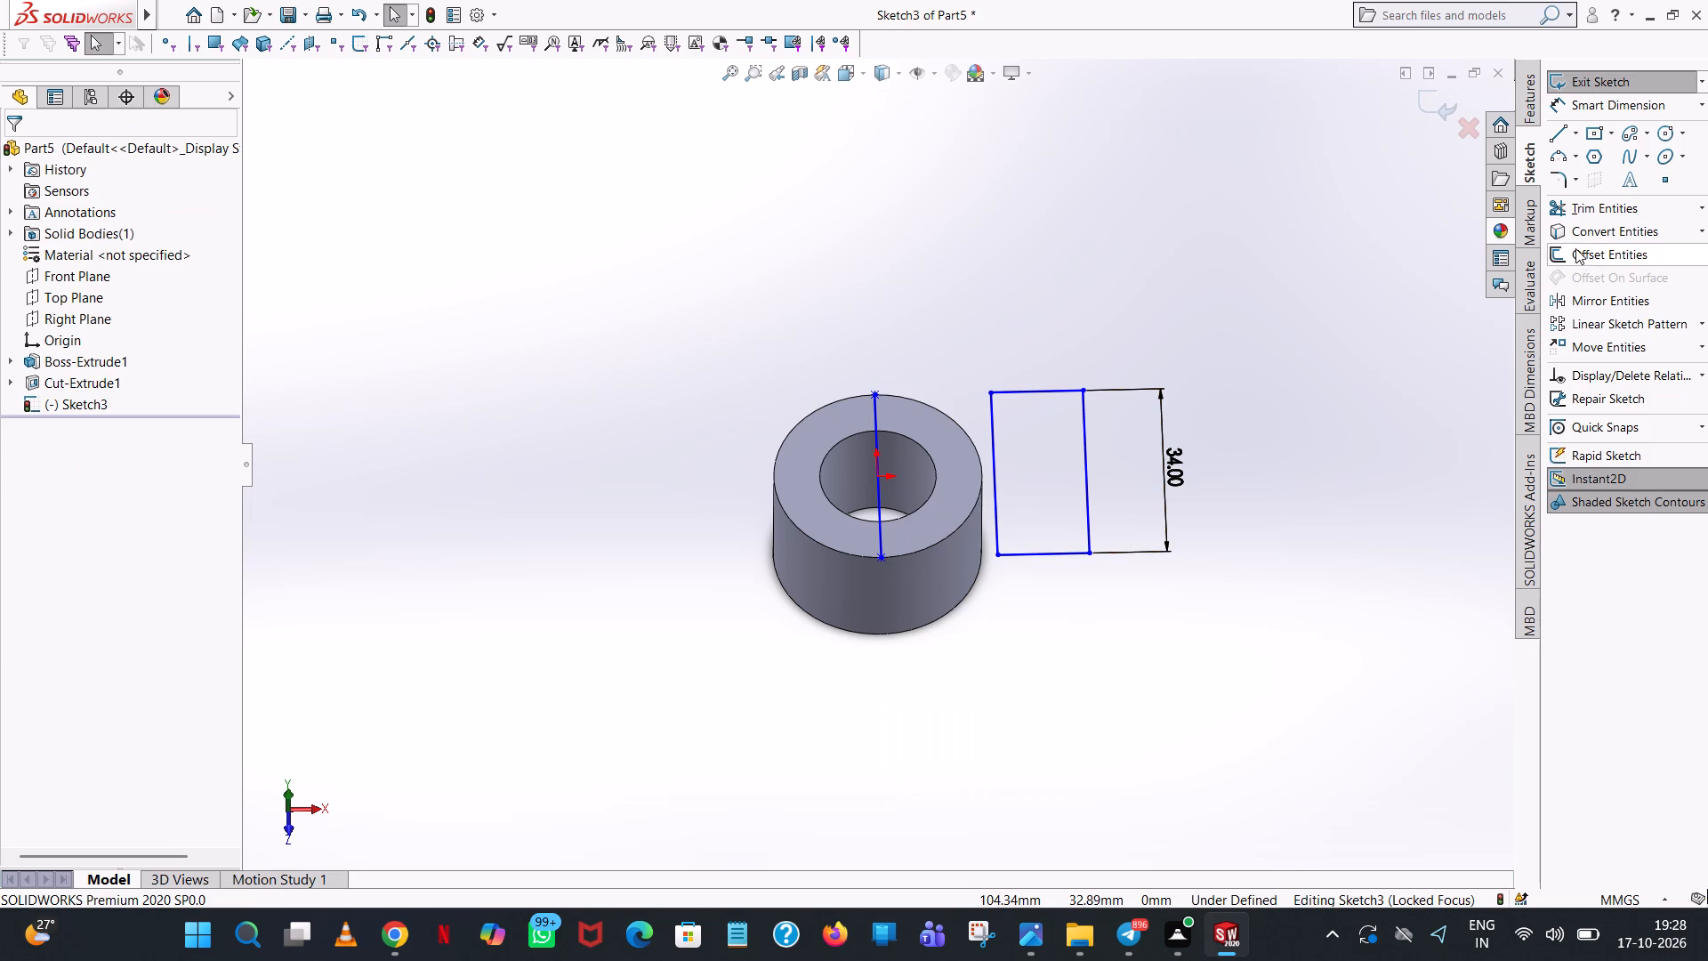
Mirror the four lines of the 15 by 34 mm rectangle about the ring's vertical centre line, keeping the original.
click(1598, 304)
click(1039, 390)
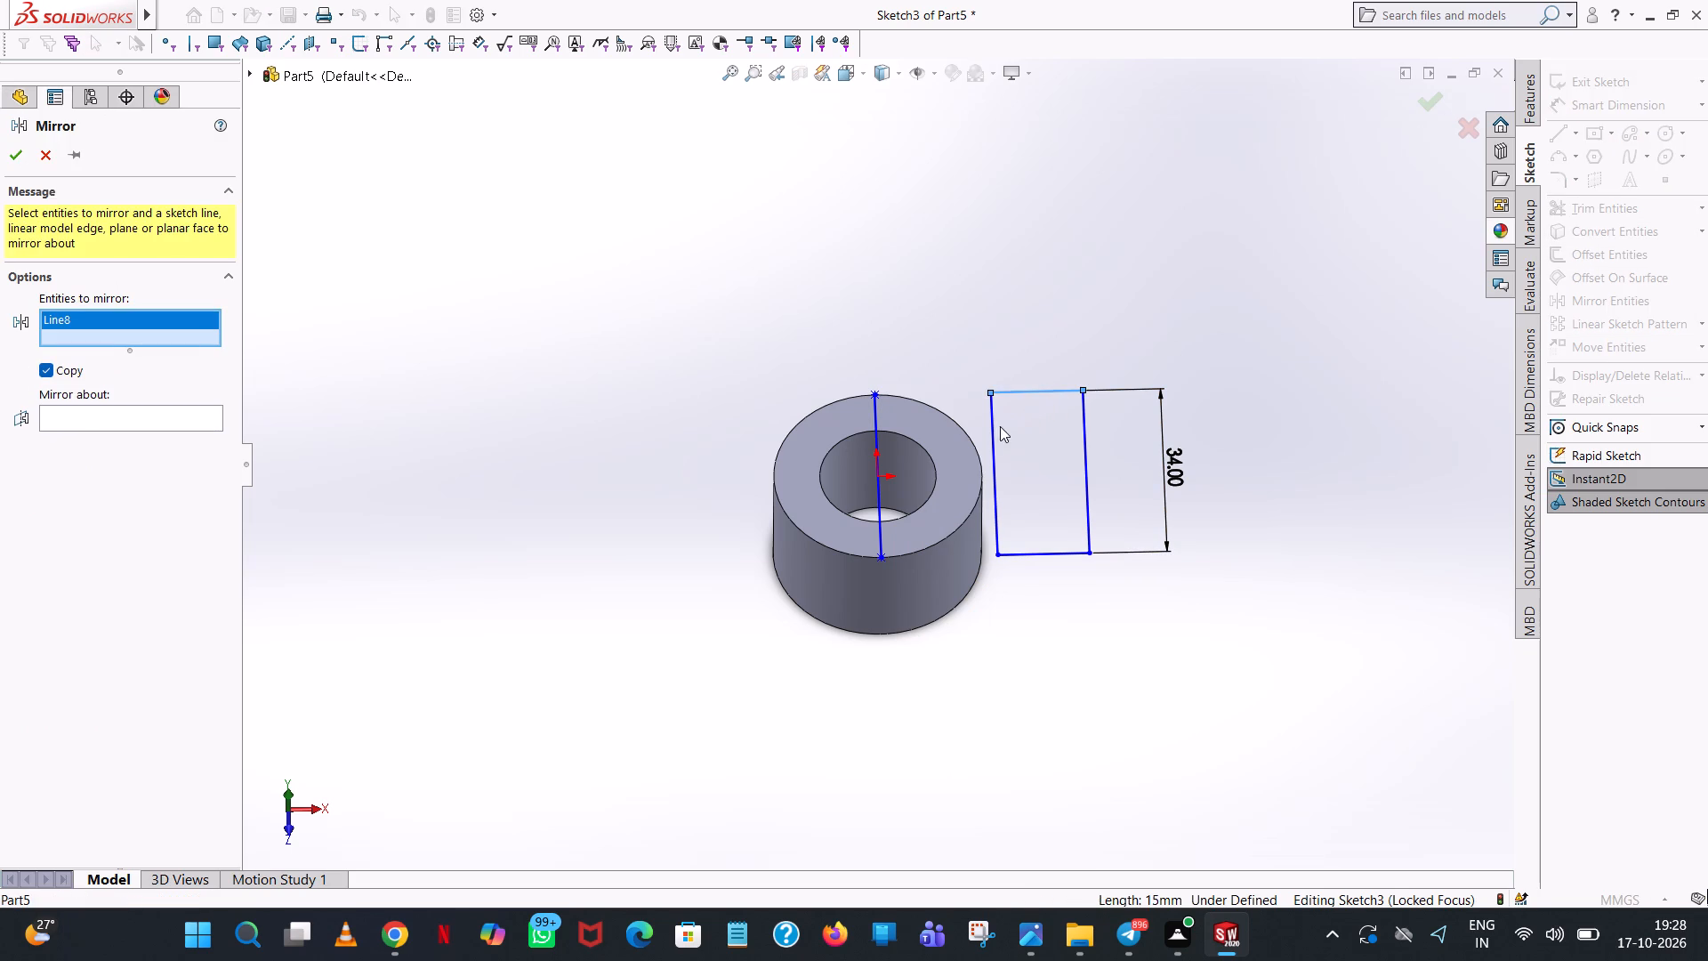
click(990, 439)
click(1092, 486)
click(1087, 493)
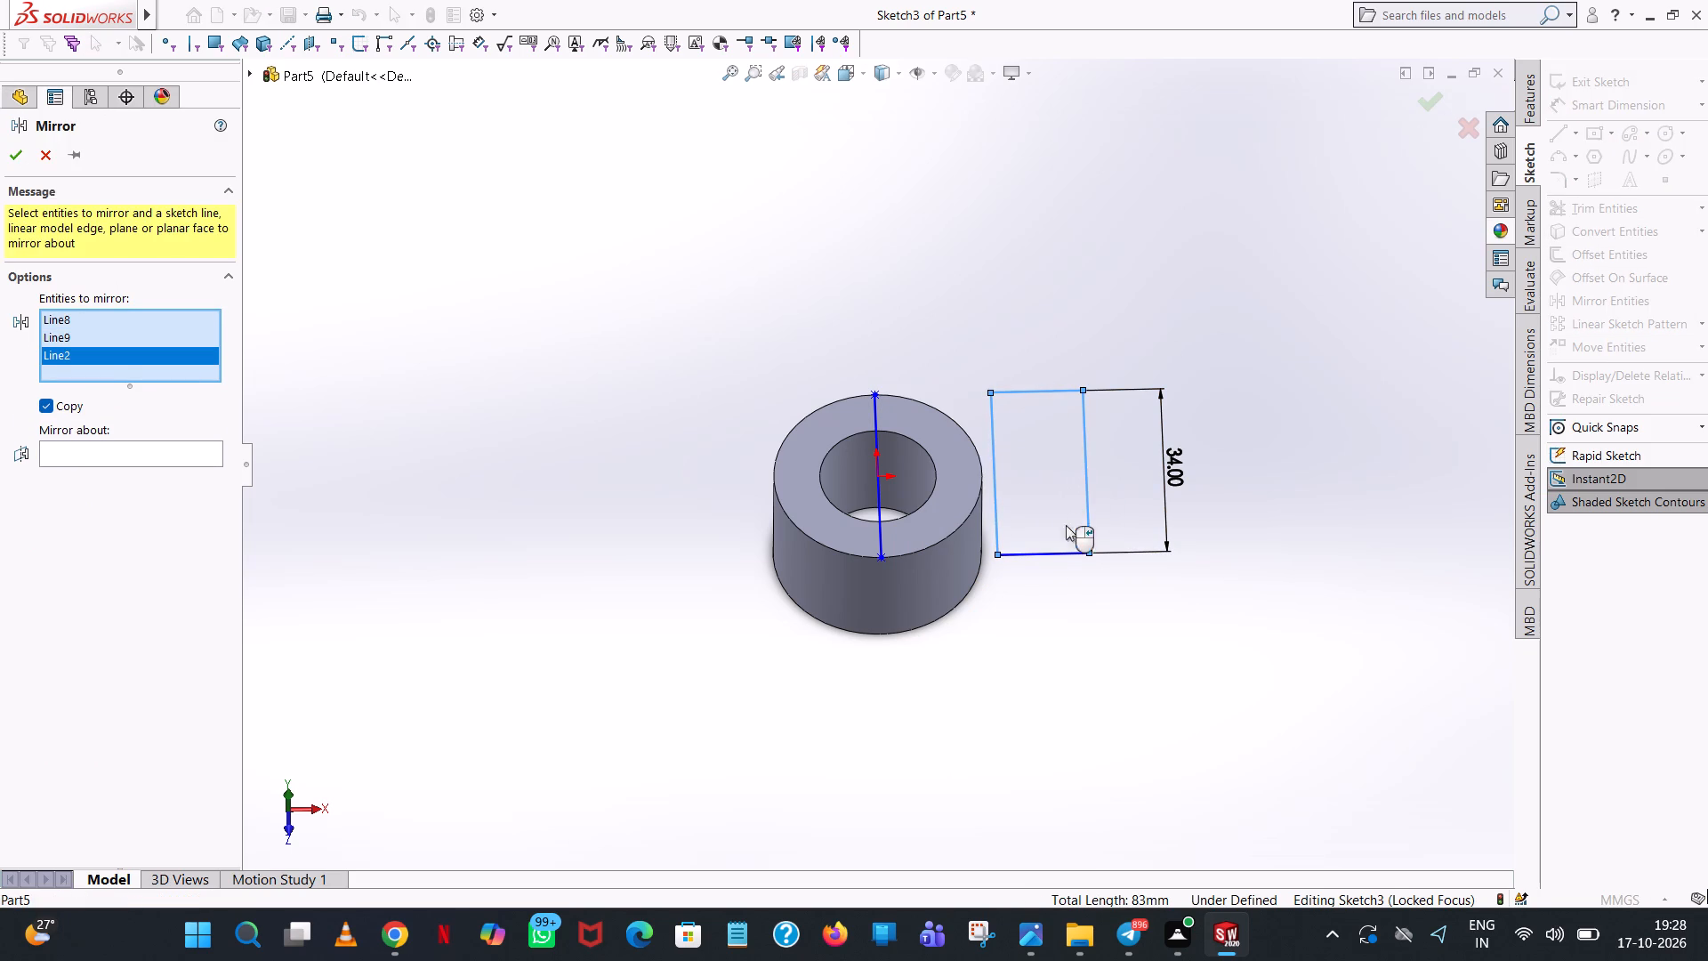
click(1044, 556)
click(113, 470)
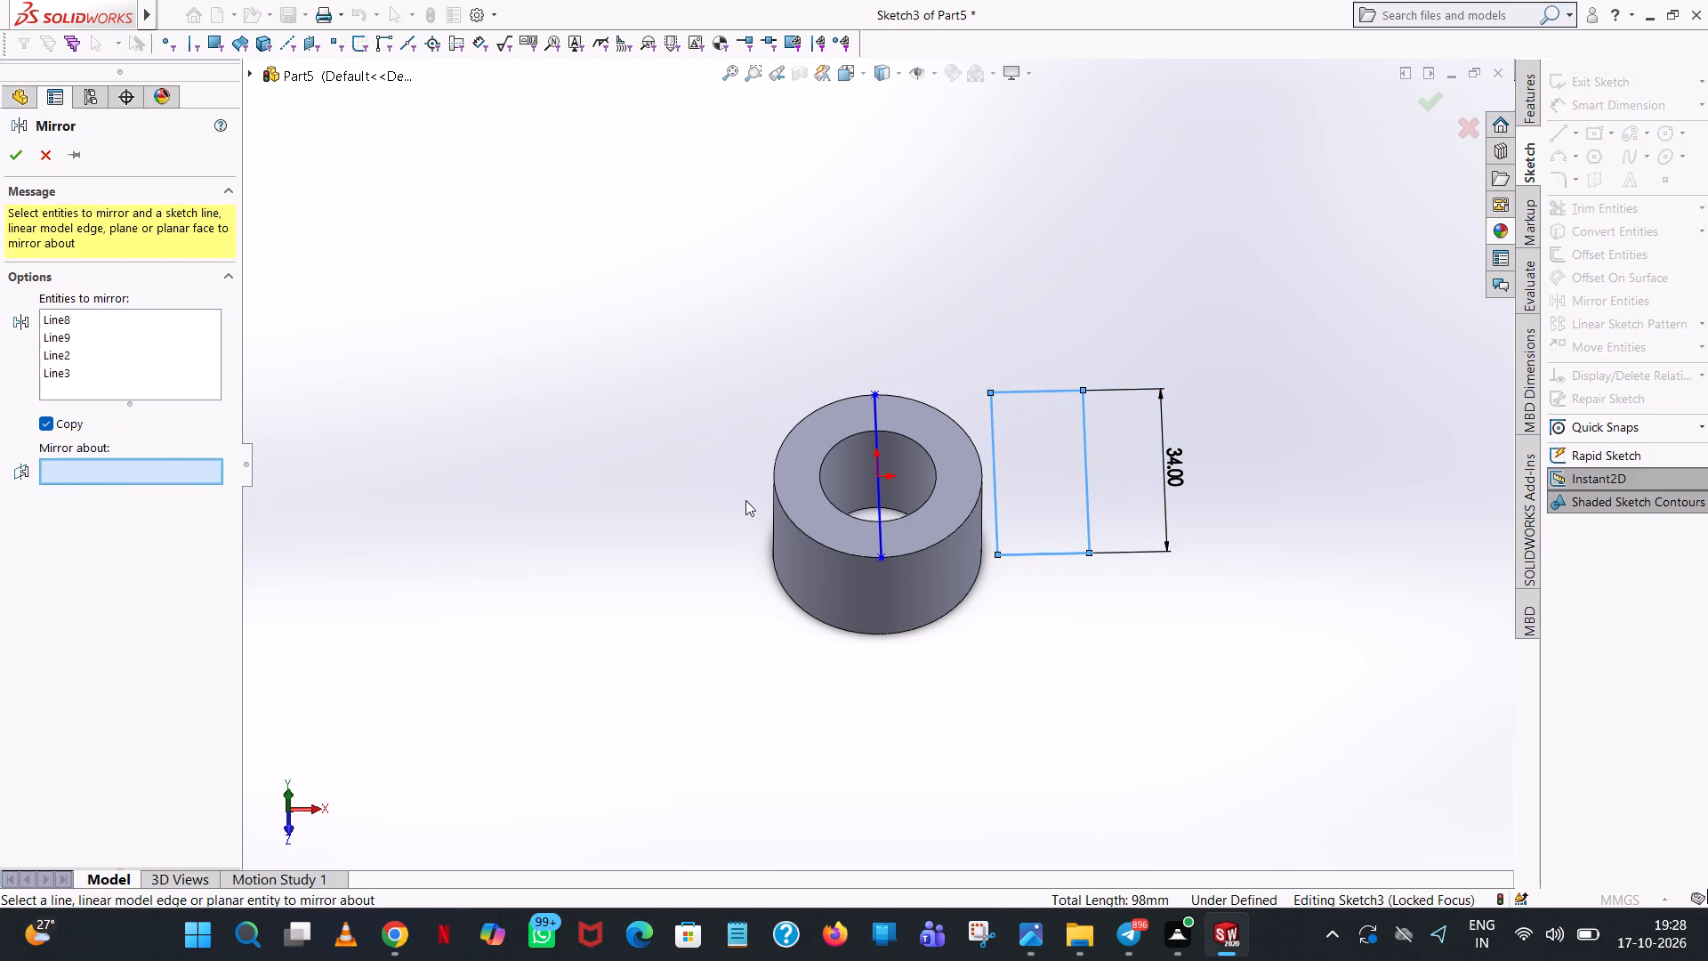
click(882, 501)
click(14, 161)
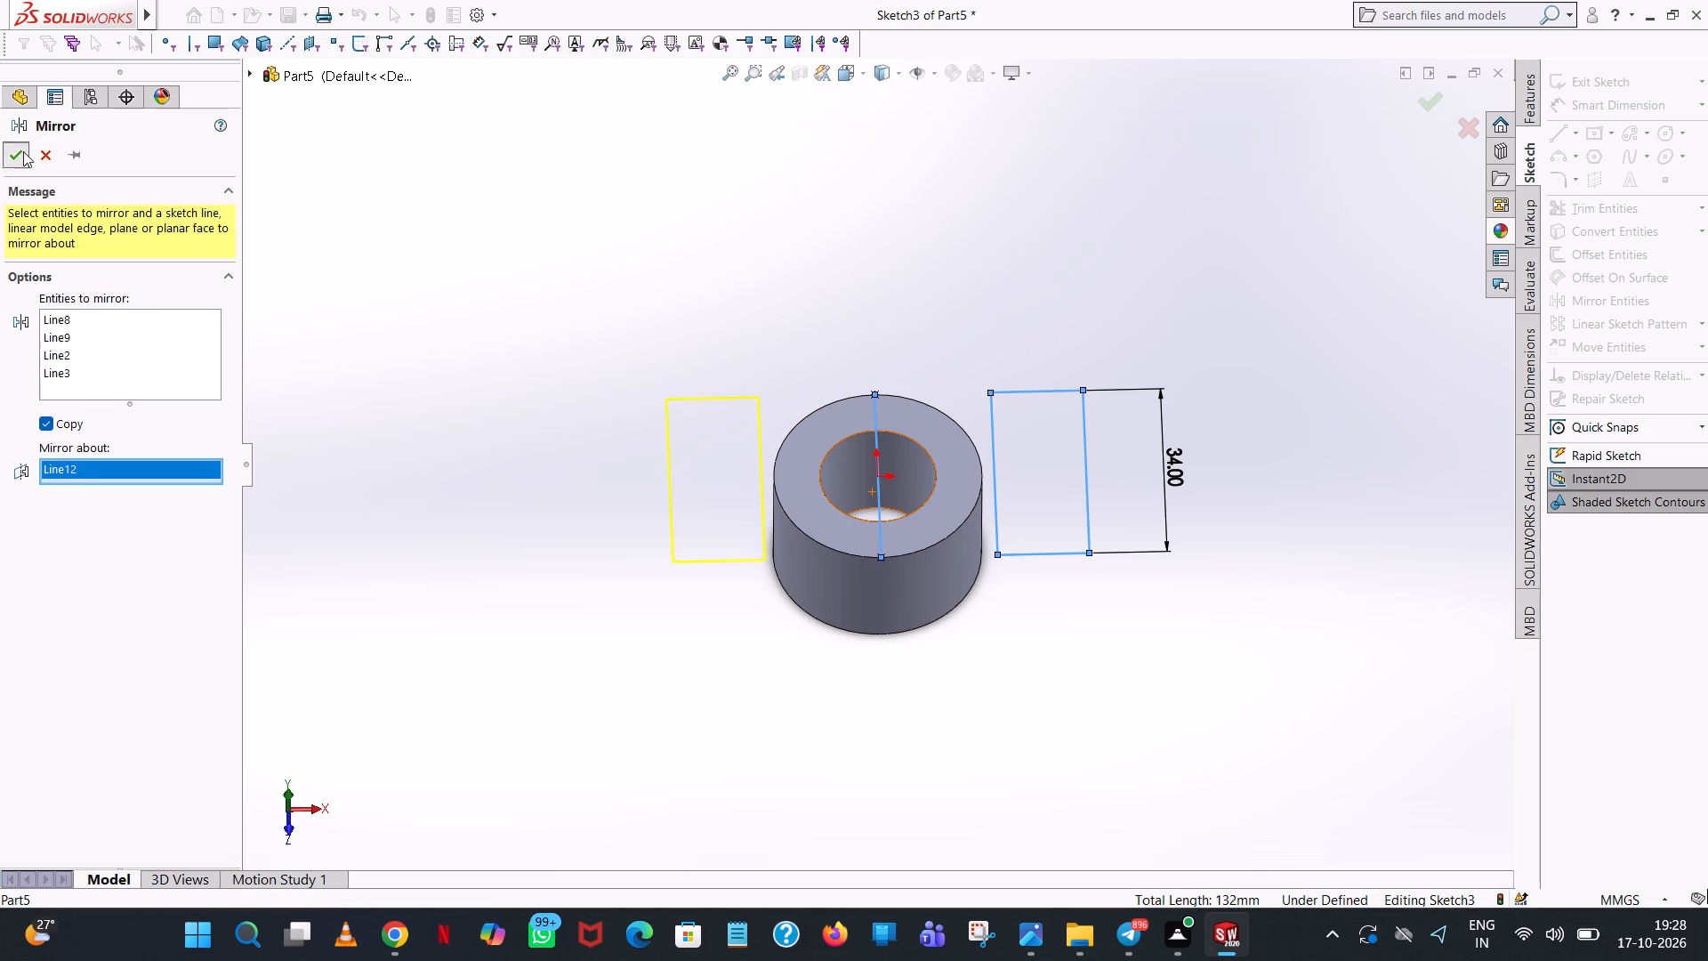
Trim away the vertical centre line across the ring, keeping only the two rectangles.
click(1603, 213)
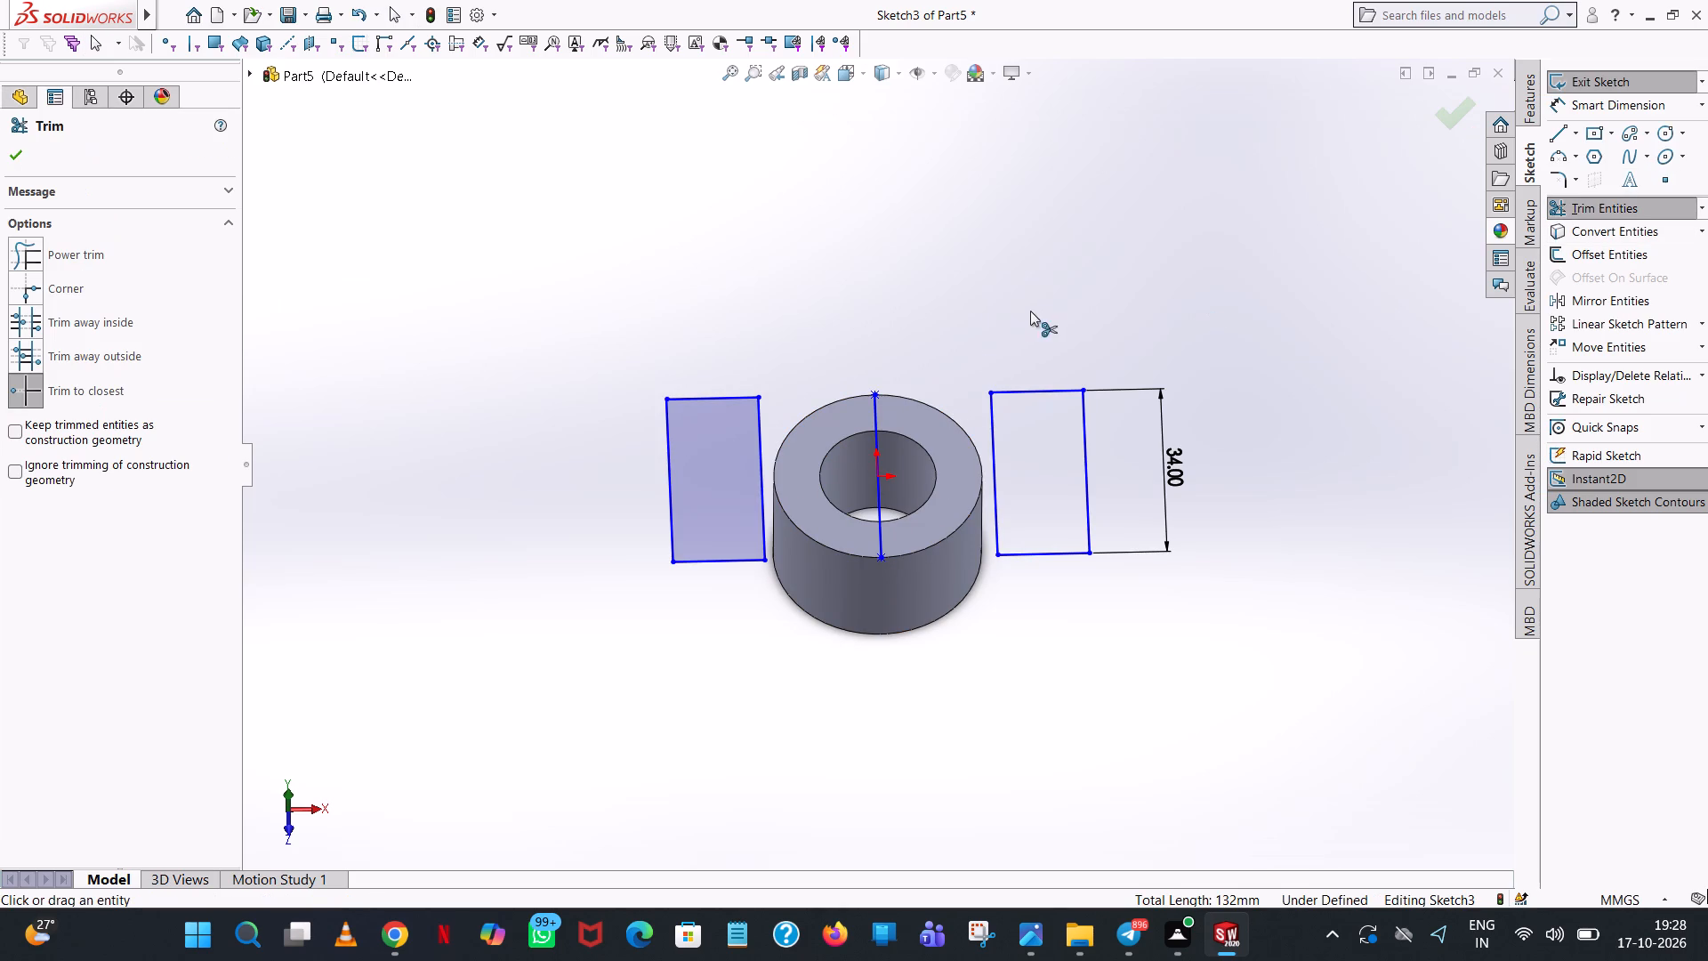
click(875, 437)
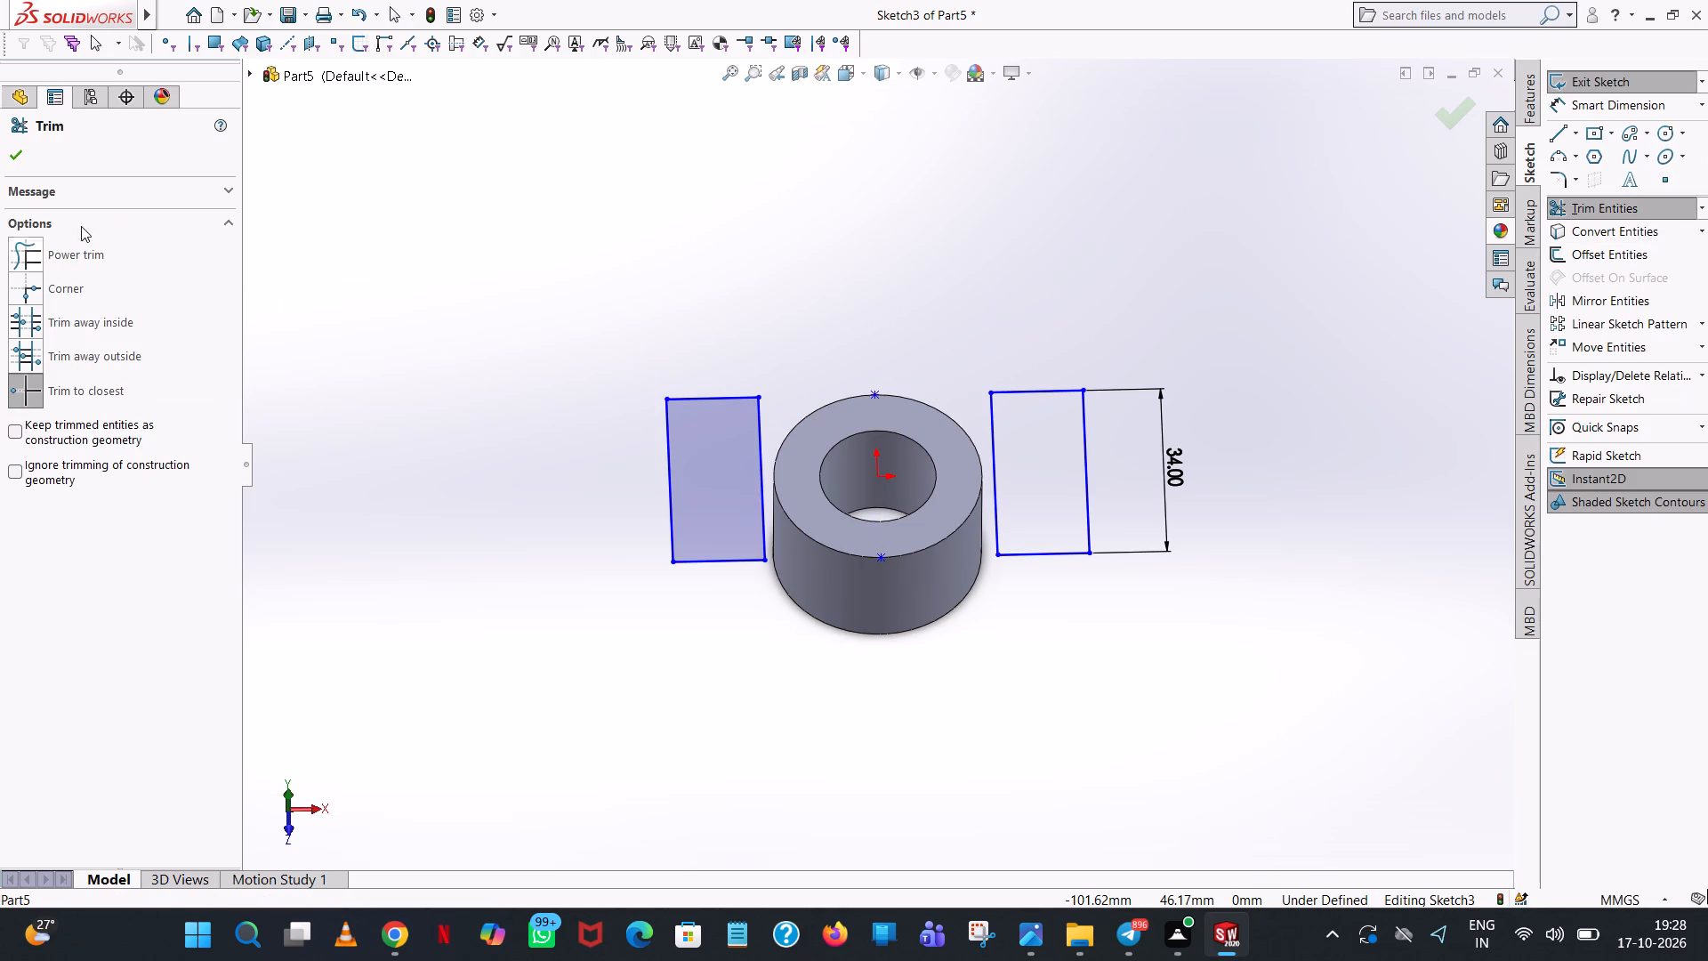
click(4, 148)
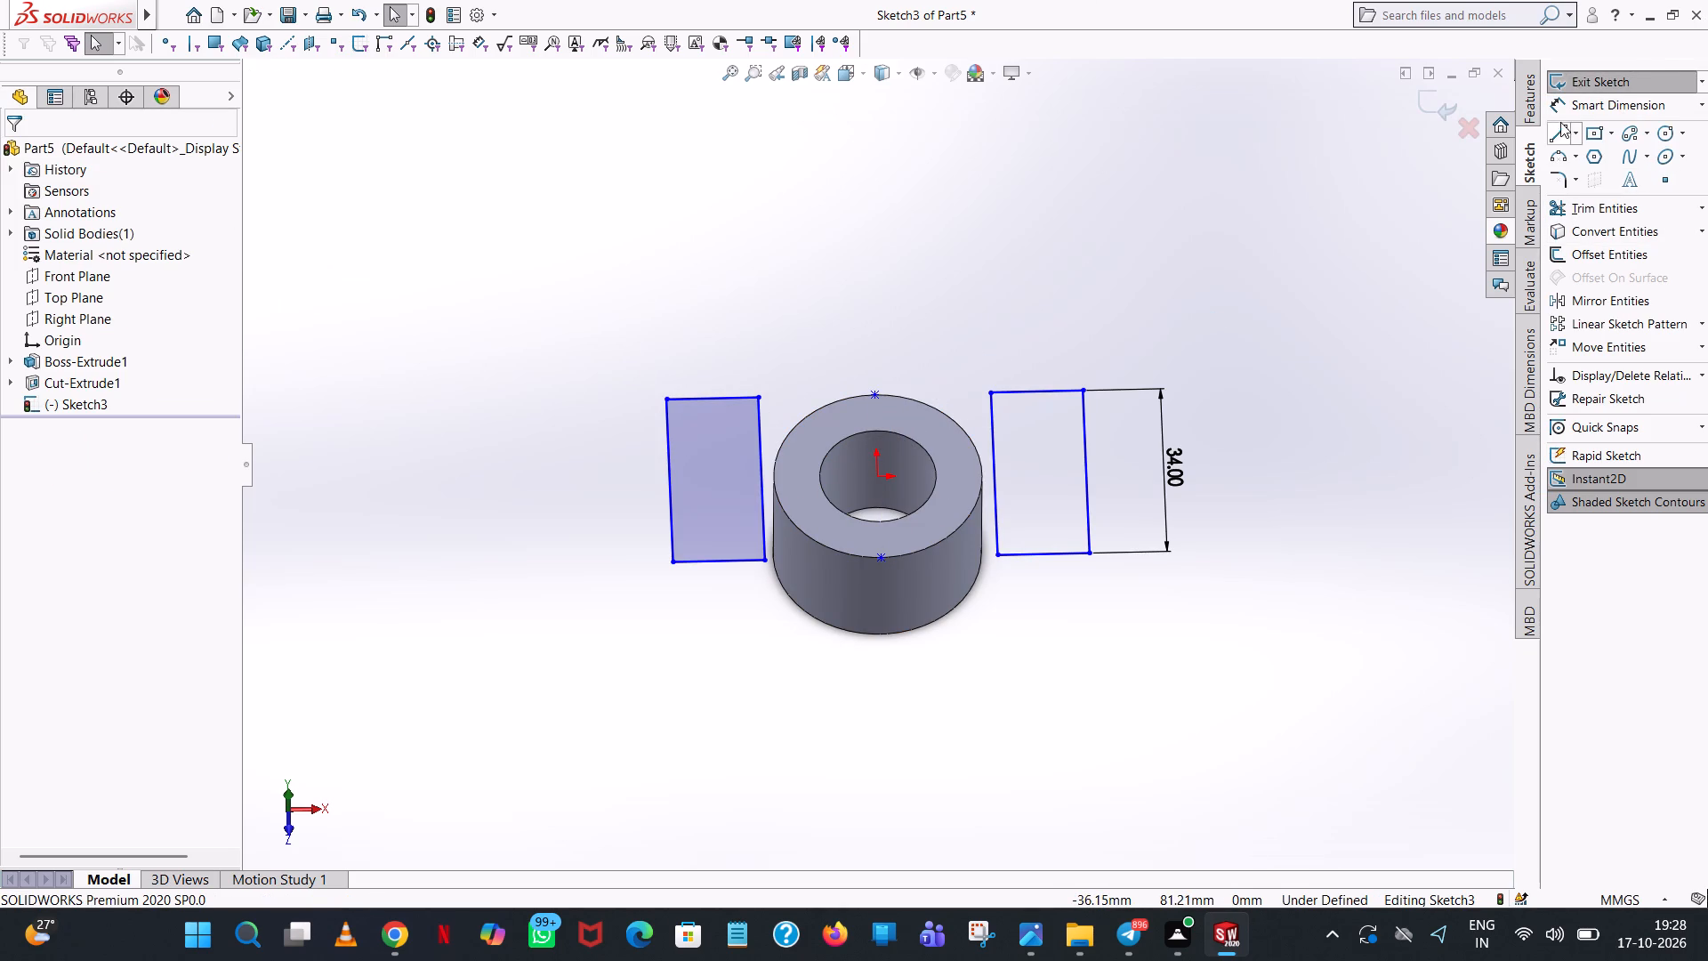
Extrude both rectangular regions beside the ring as a blind boss 42 mm deep, with merge result on.
click(1531, 117)
click(1648, 90)
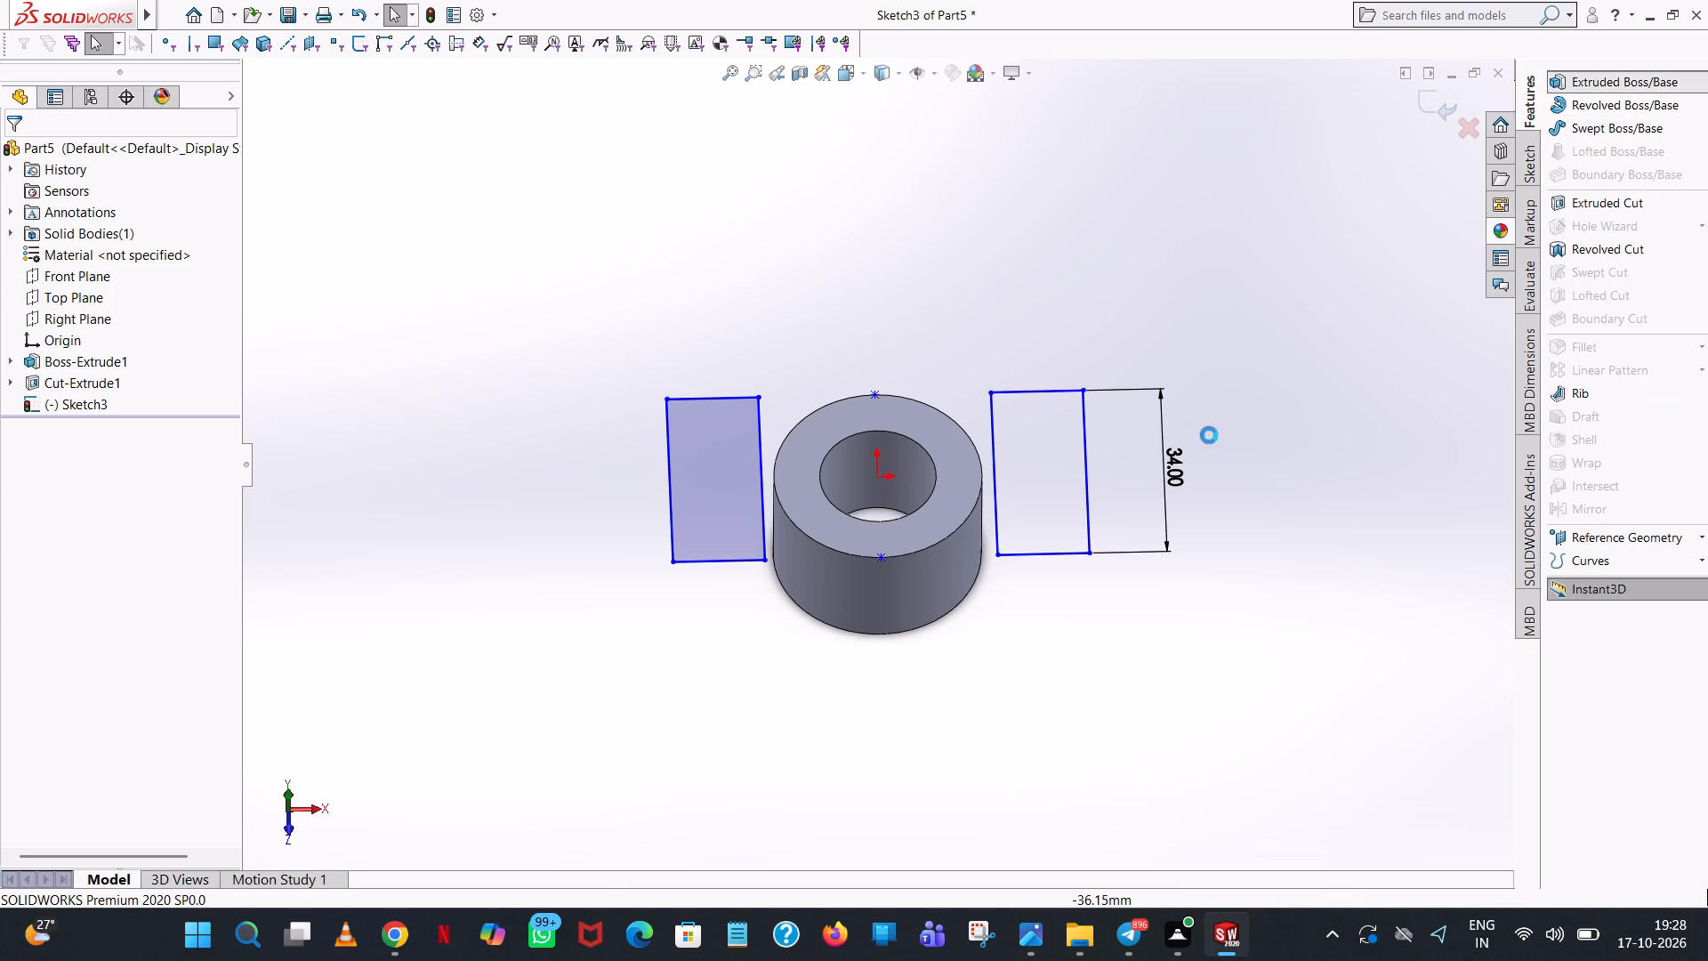
middle_drag(1125, 552, 1142, 464)
click(1061, 432)
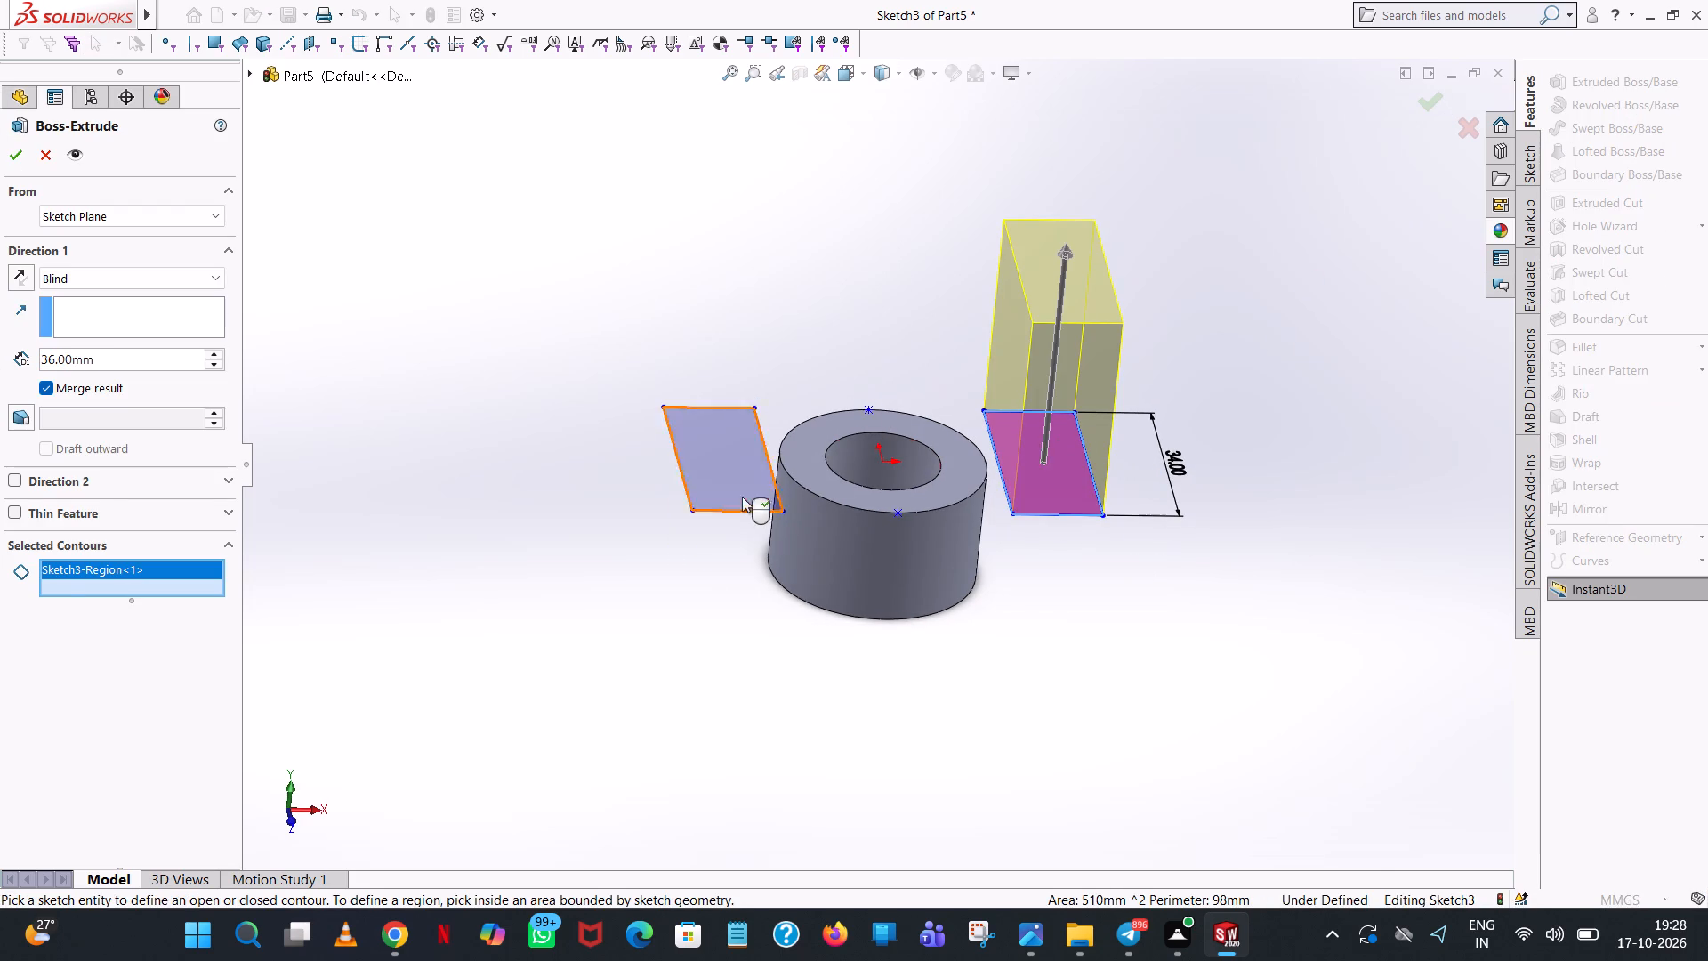
click(736, 497)
scroll(936, 591, up, 1)
middle_drag(938, 590, 926, 475)
middle_click(926, 475)
scroll(926, 479, up, 1)
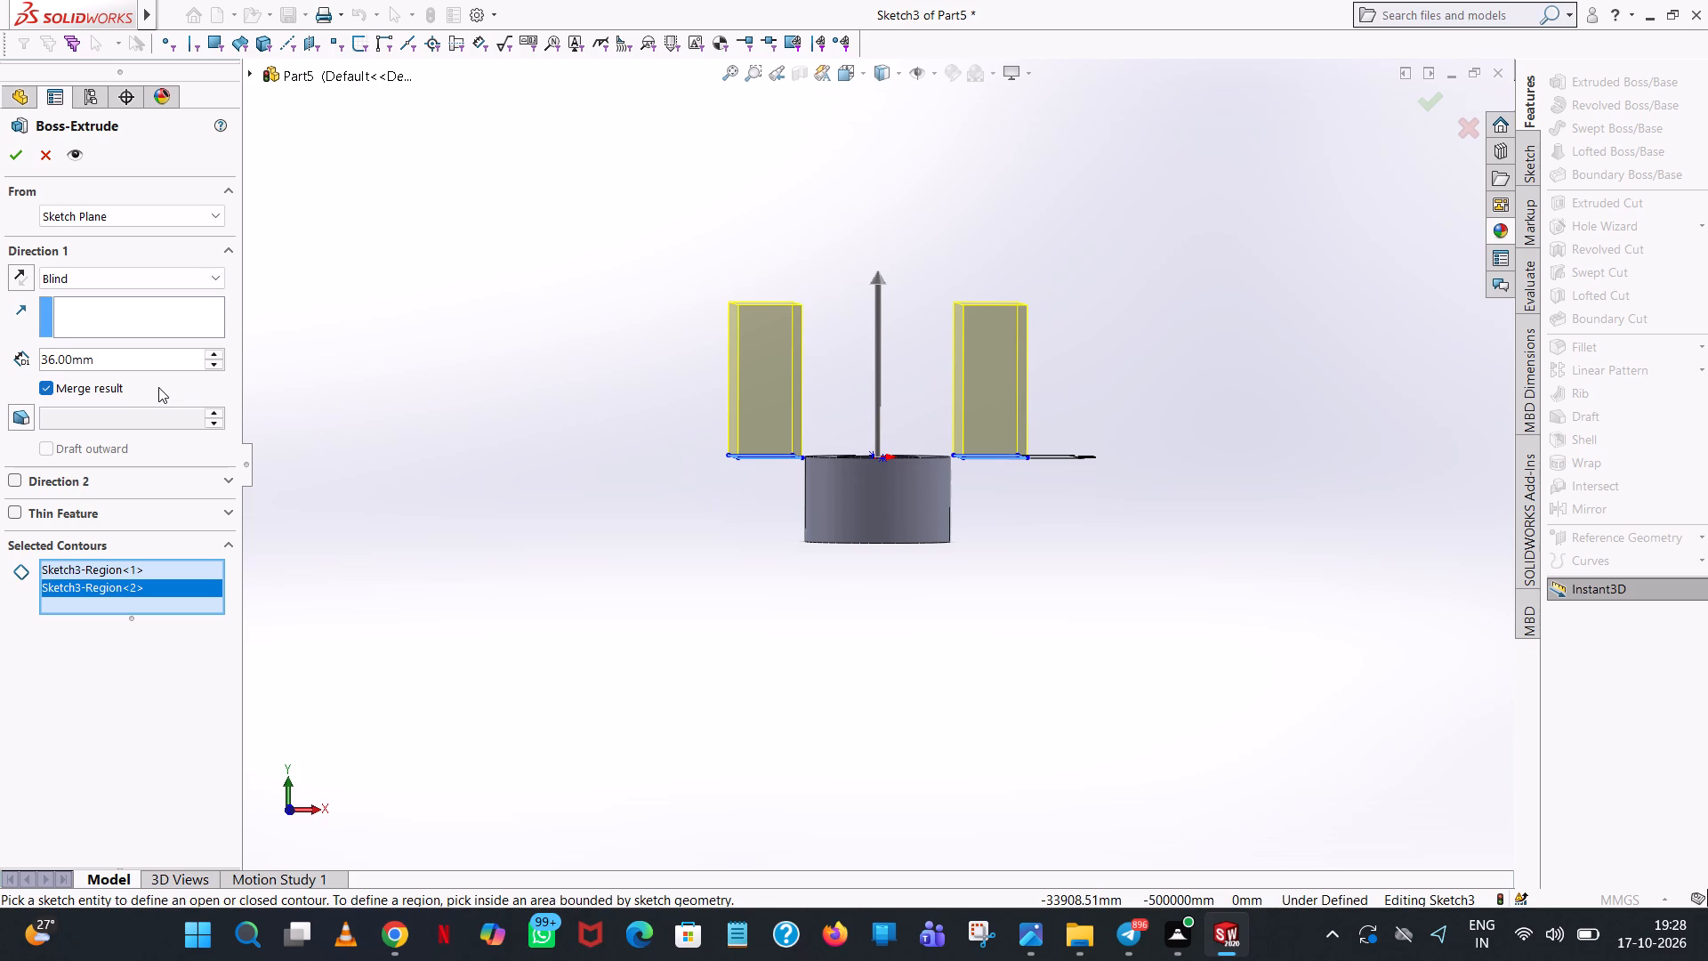
double_click(107, 364)
text(42)
key(Return)
click(17, 155)
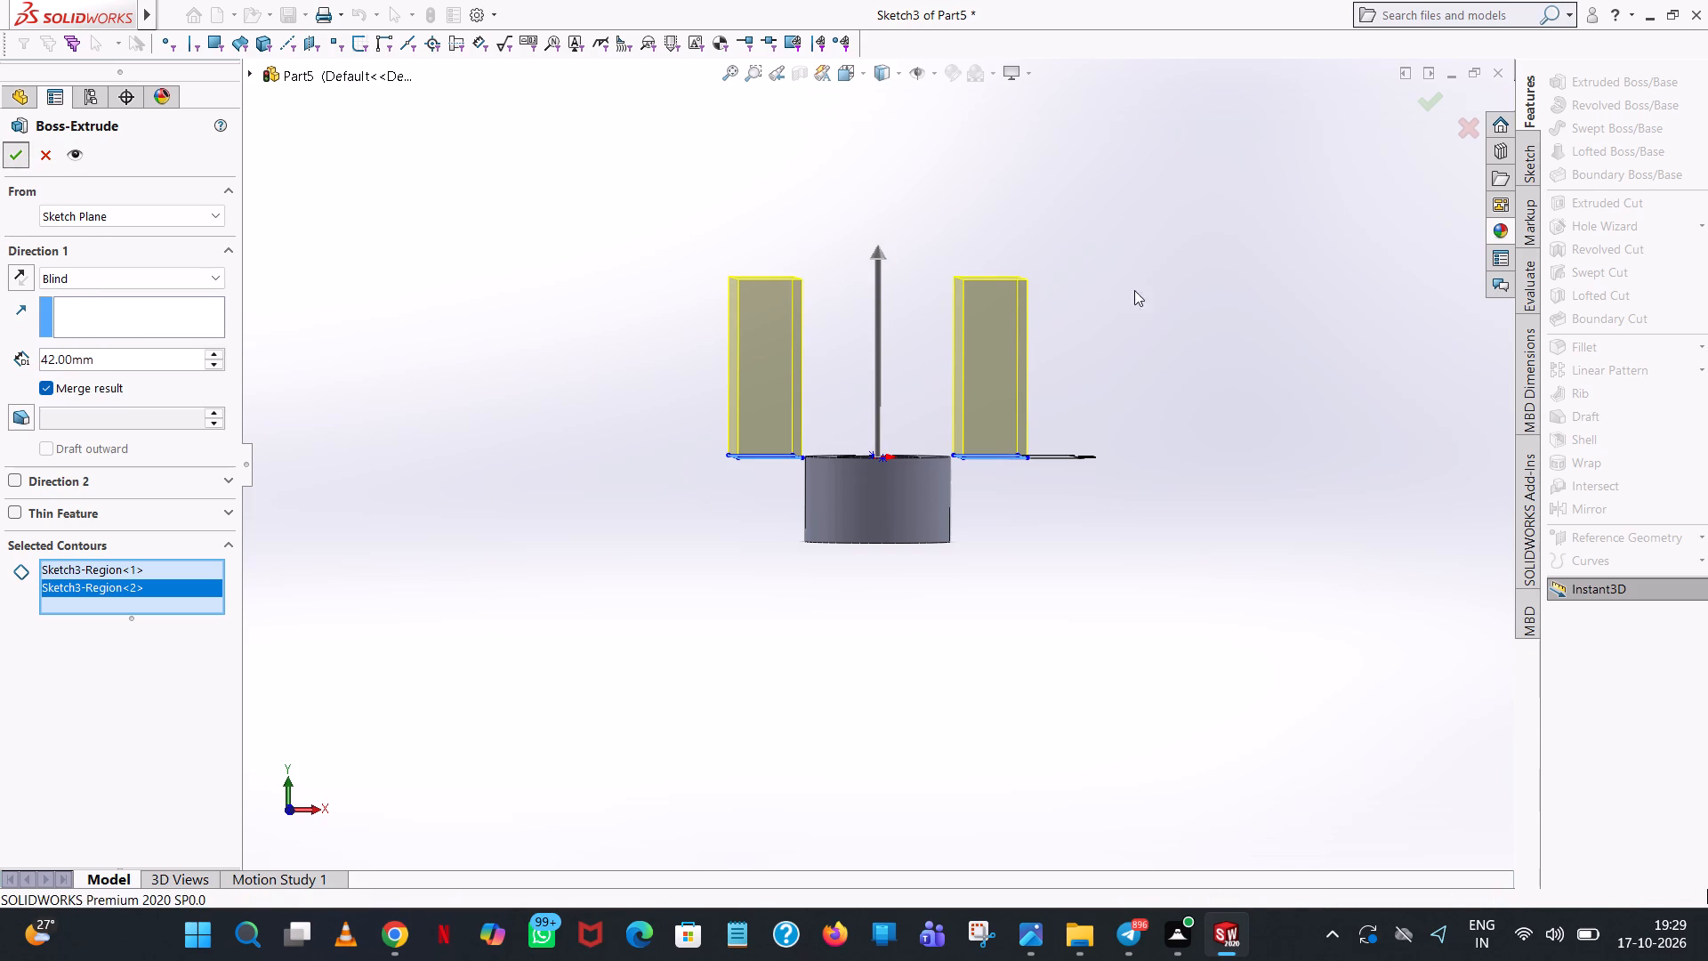
Start an extruded boss on the ring's face nearest the arms and sketch a 17 mm radius circle centred on the origin.
middle_drag(1144, 369, 961, 347)
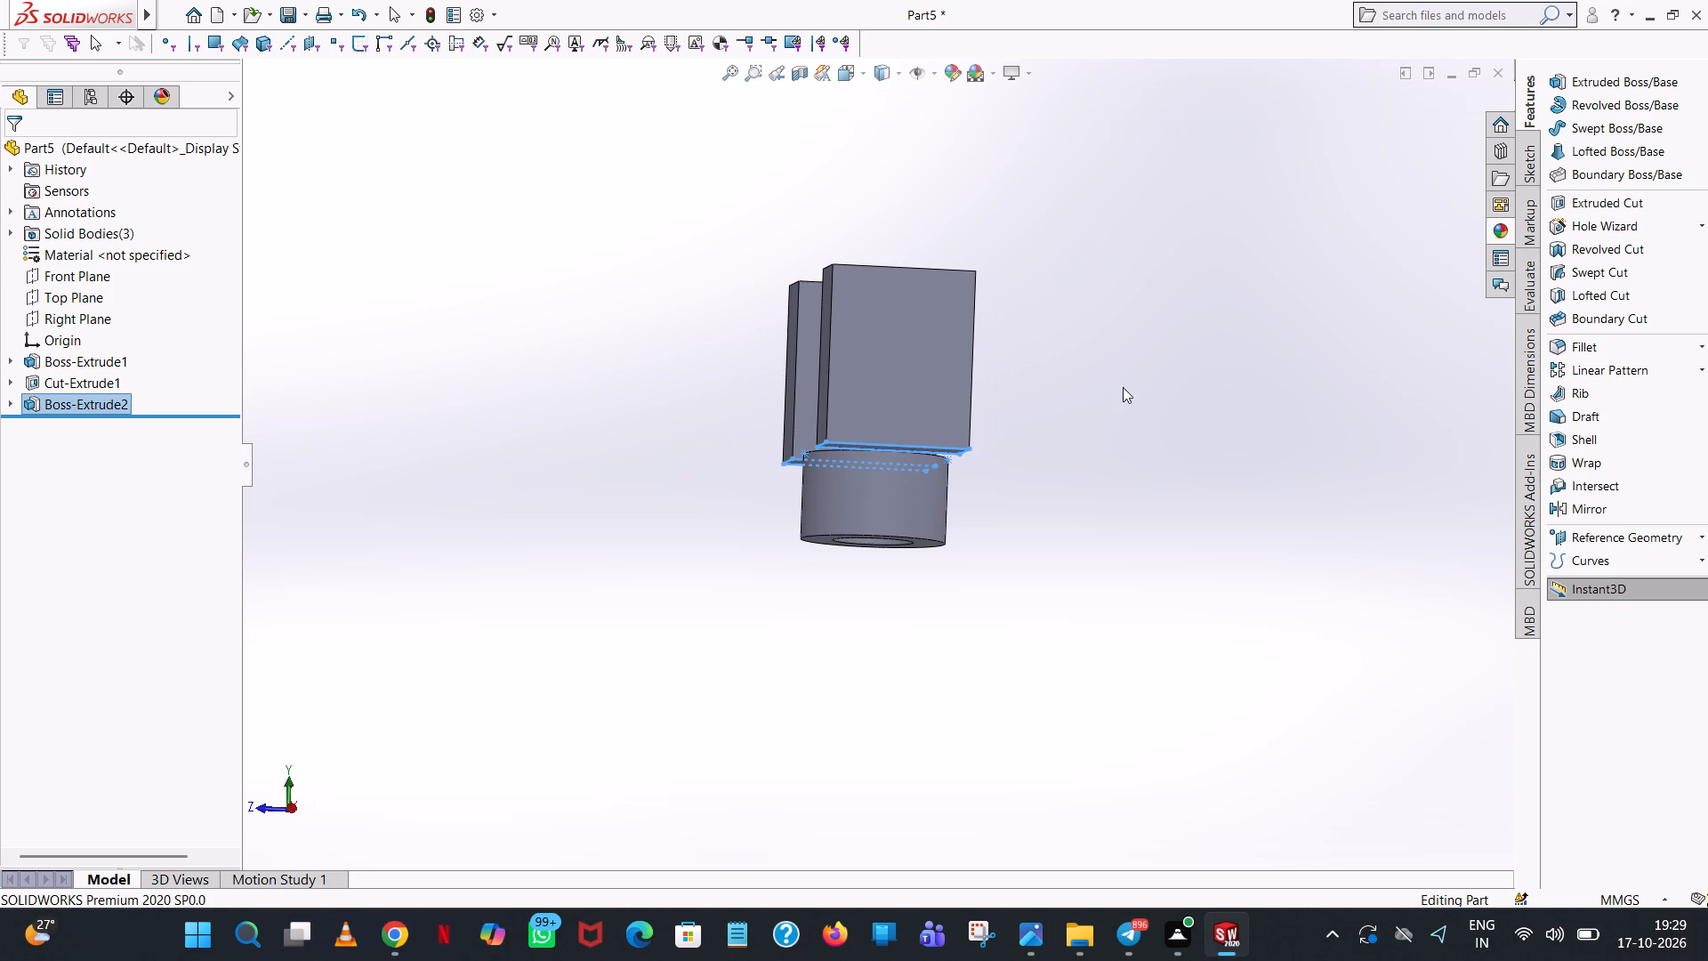
click(1073, 441)
scroll(1108, 468, up, 2)
middle_drag(1108, 469, 1355, 643)
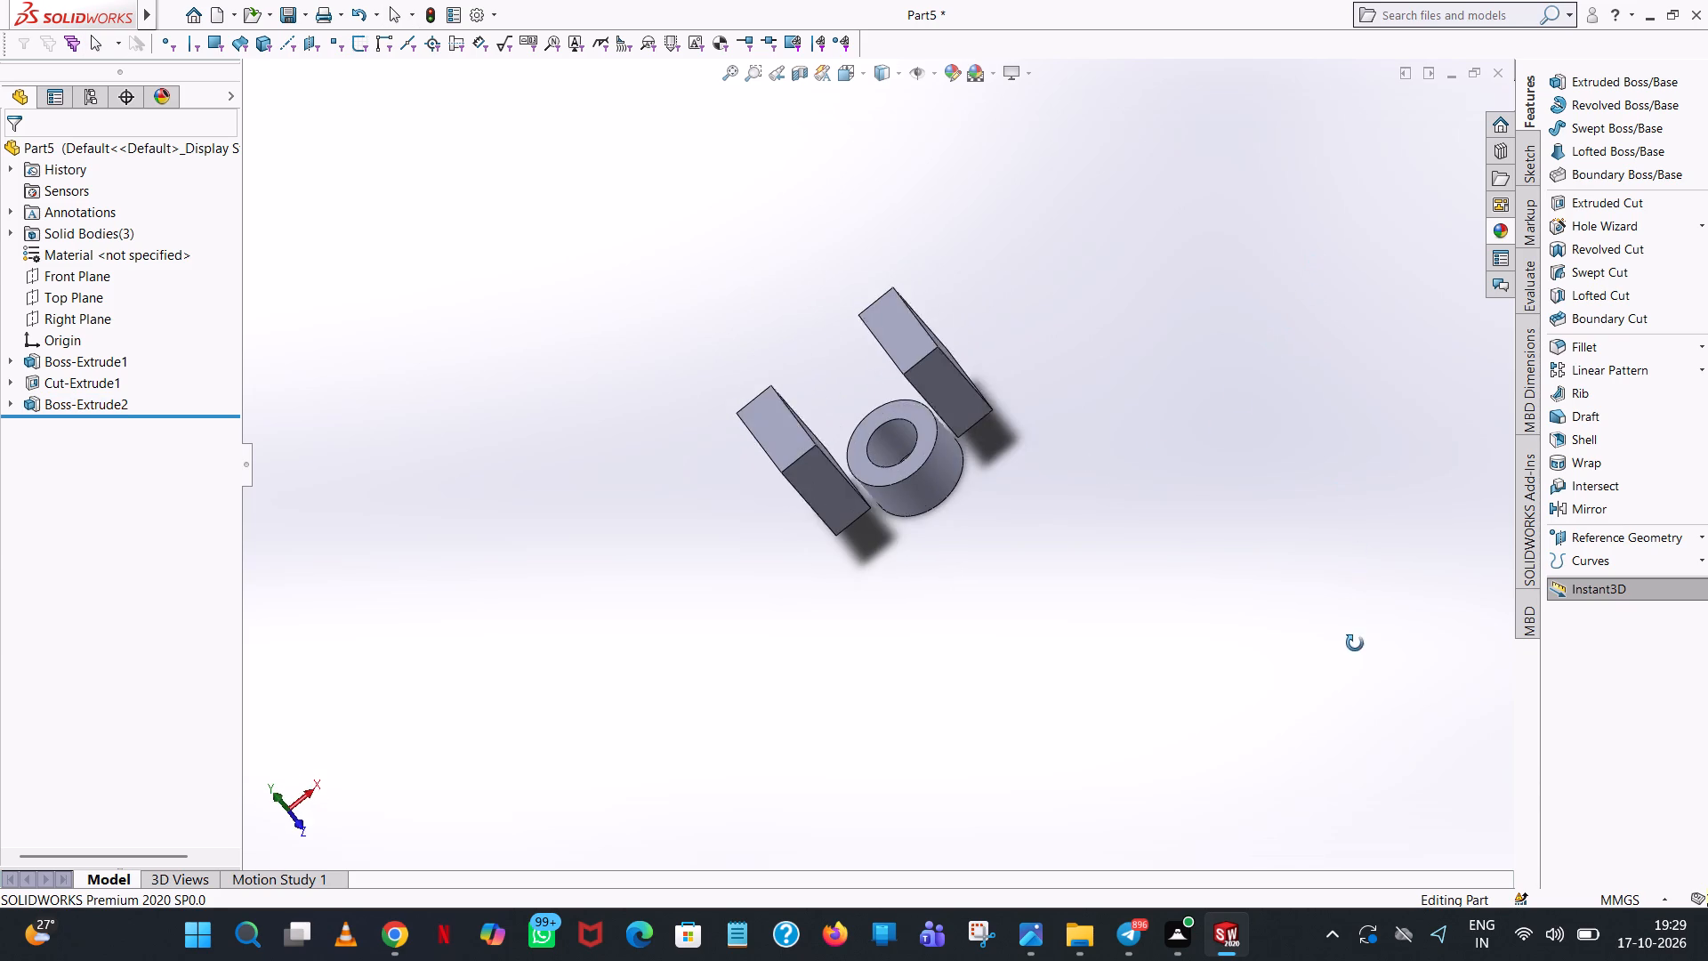
middle_drag(1355, 643, 1355, 648)
scroll(947, 460, down, 7)
middle_drag(944, 439, 875, 156)
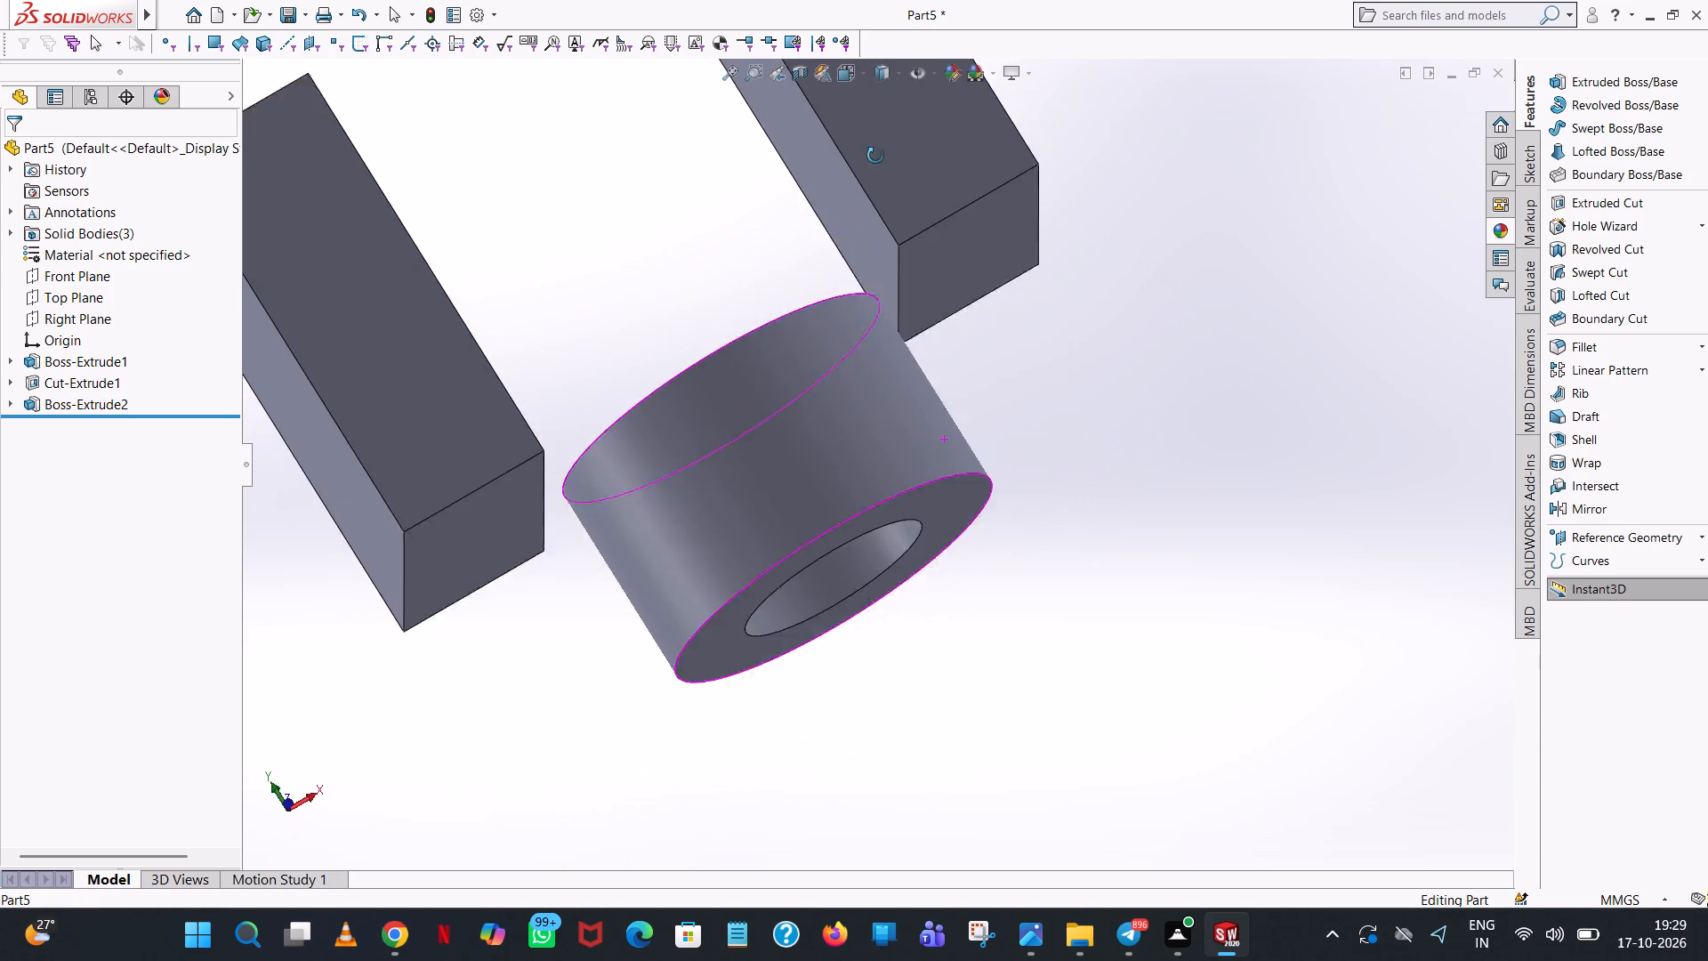
middle_drag(875, 156, 907, 248)
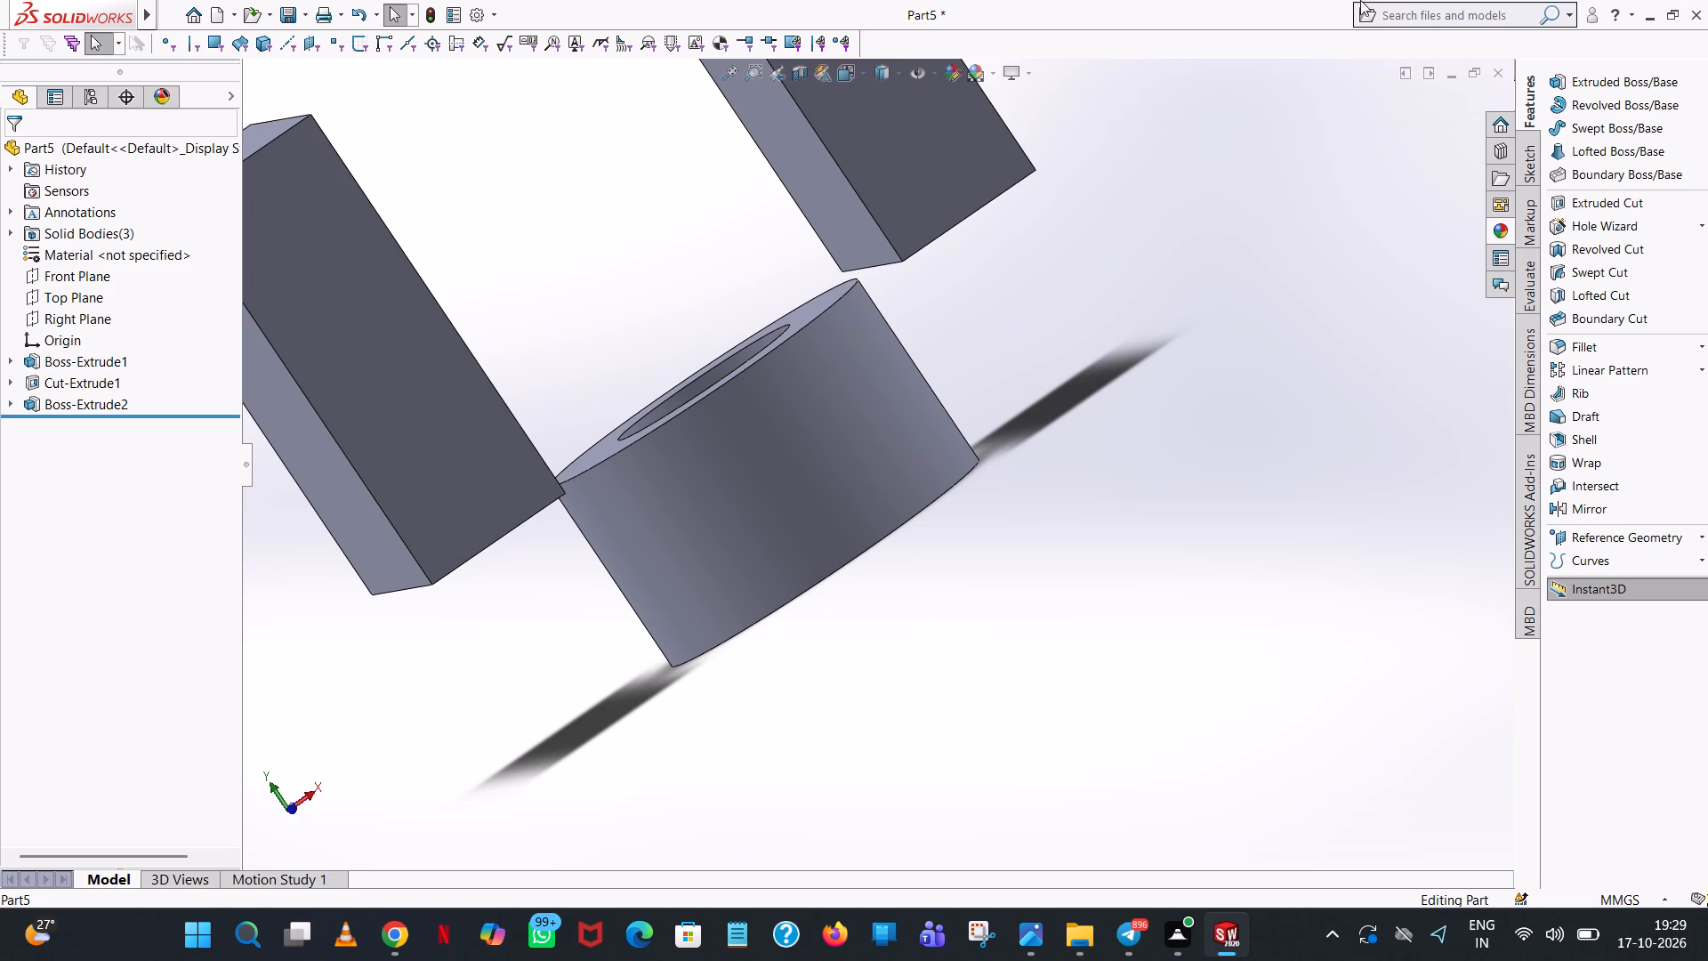
click(1591, 84)
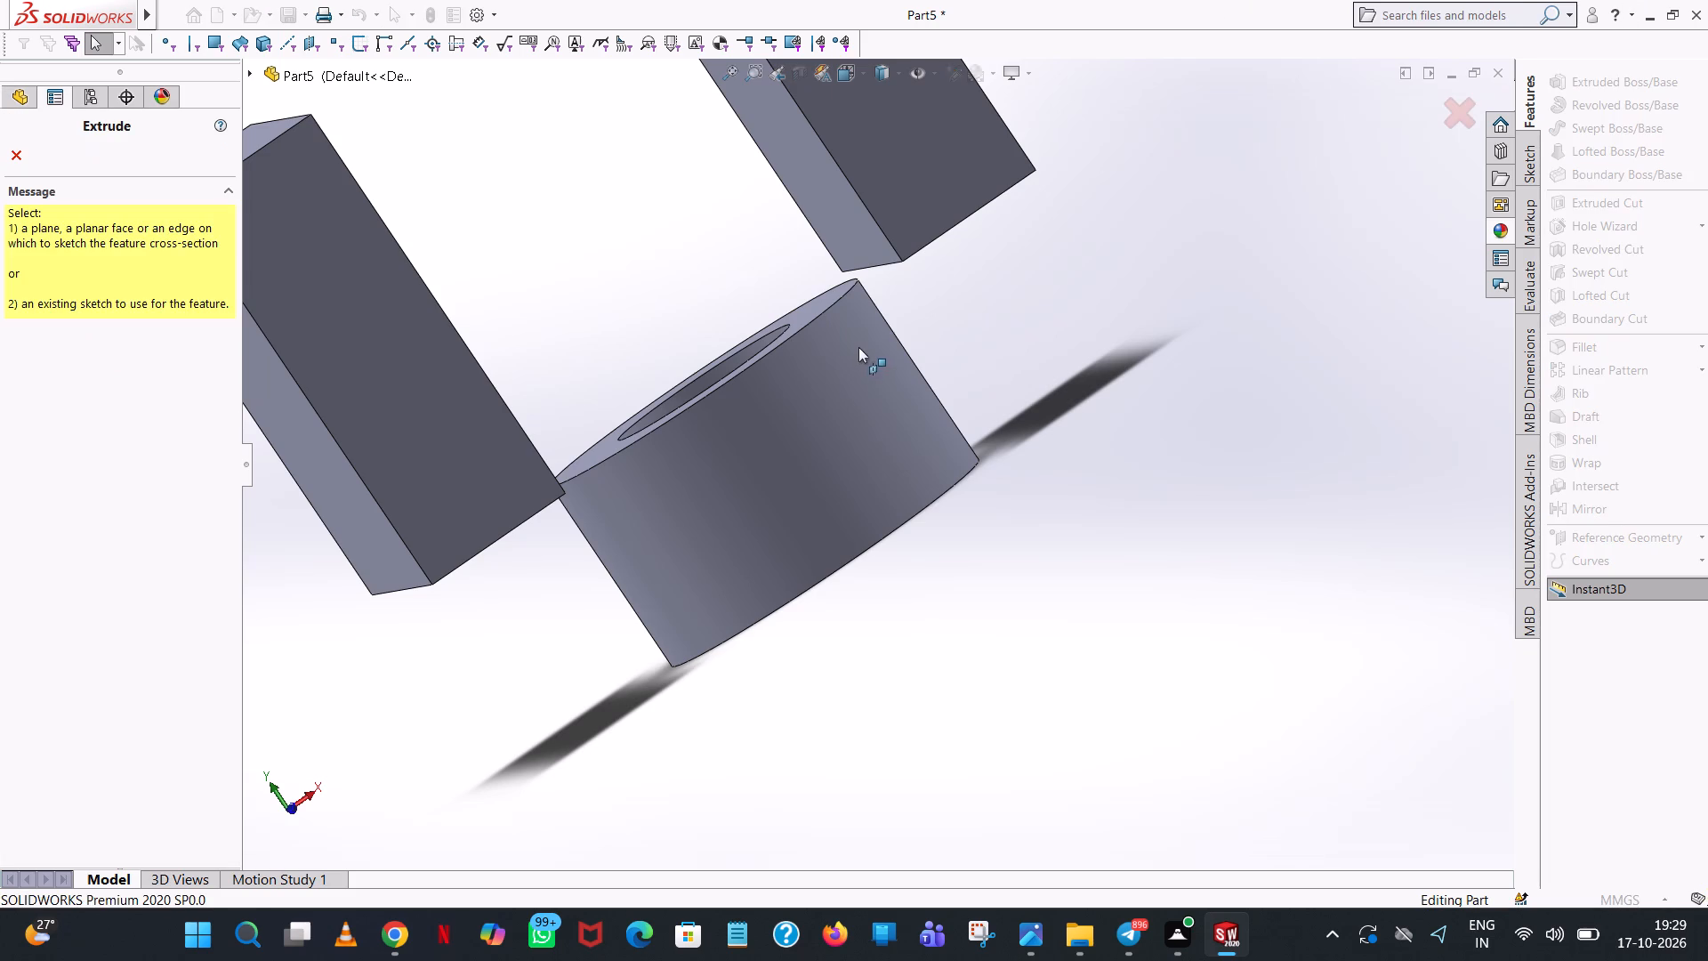
middle_drag(859, 356, 847, 472)
click(803, 319)
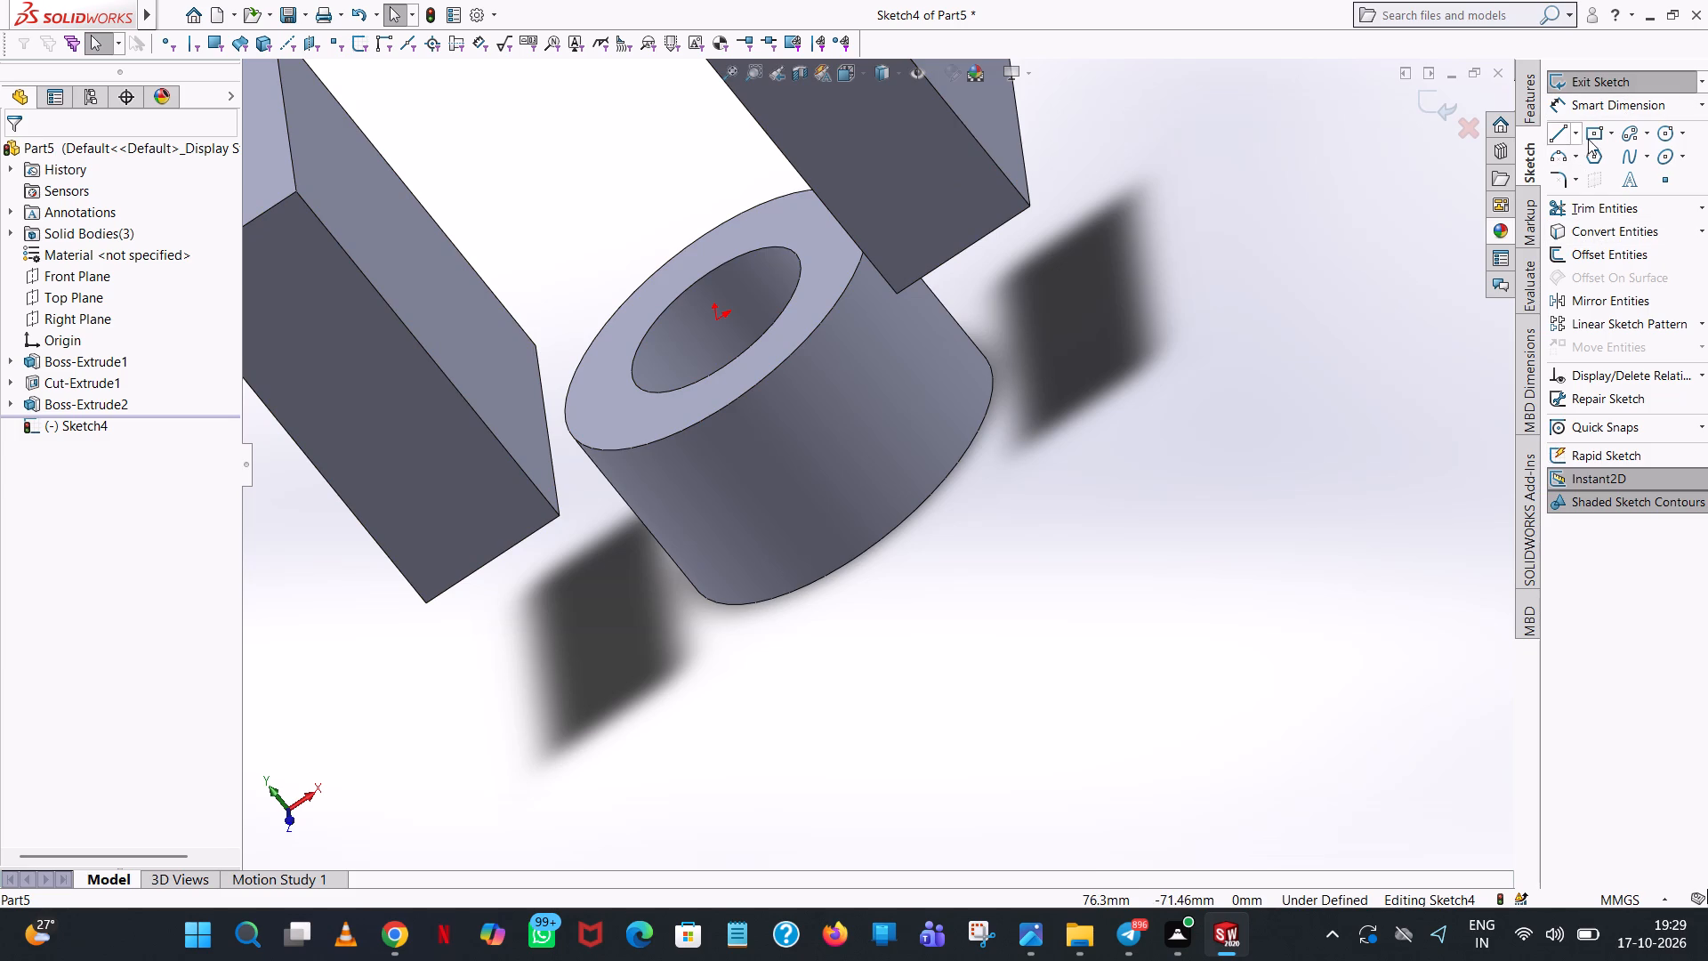
click(1663, 131)
middle_drag(841, 301, 914, 475)
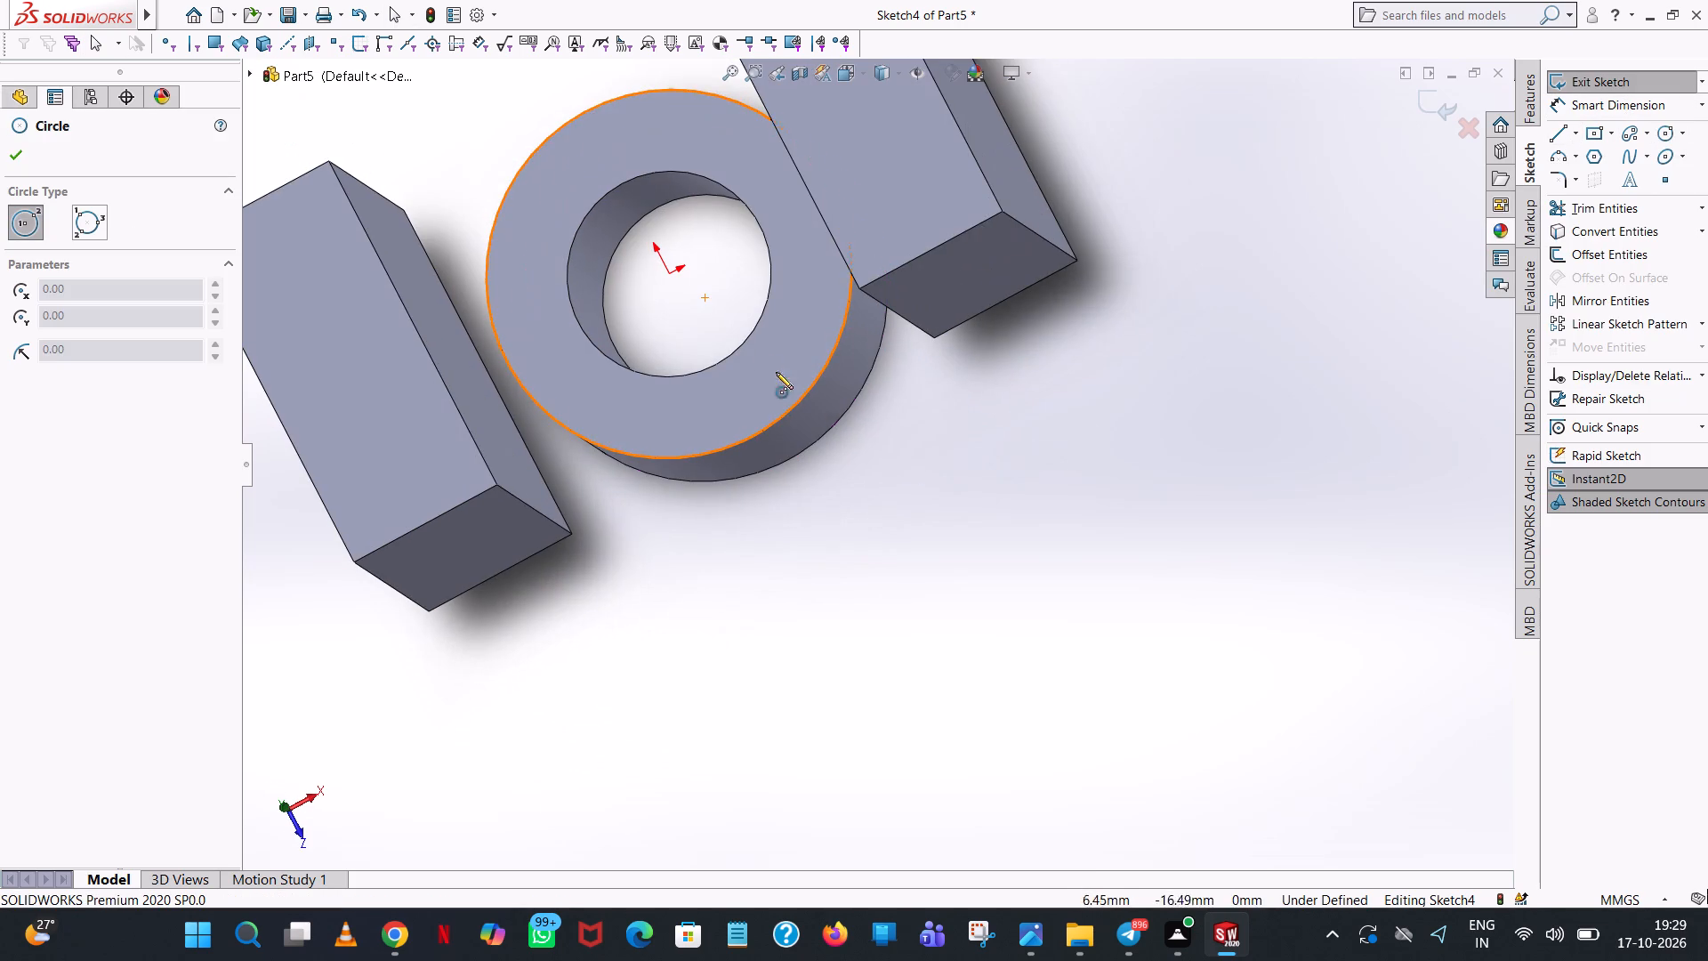
click(671, 273)
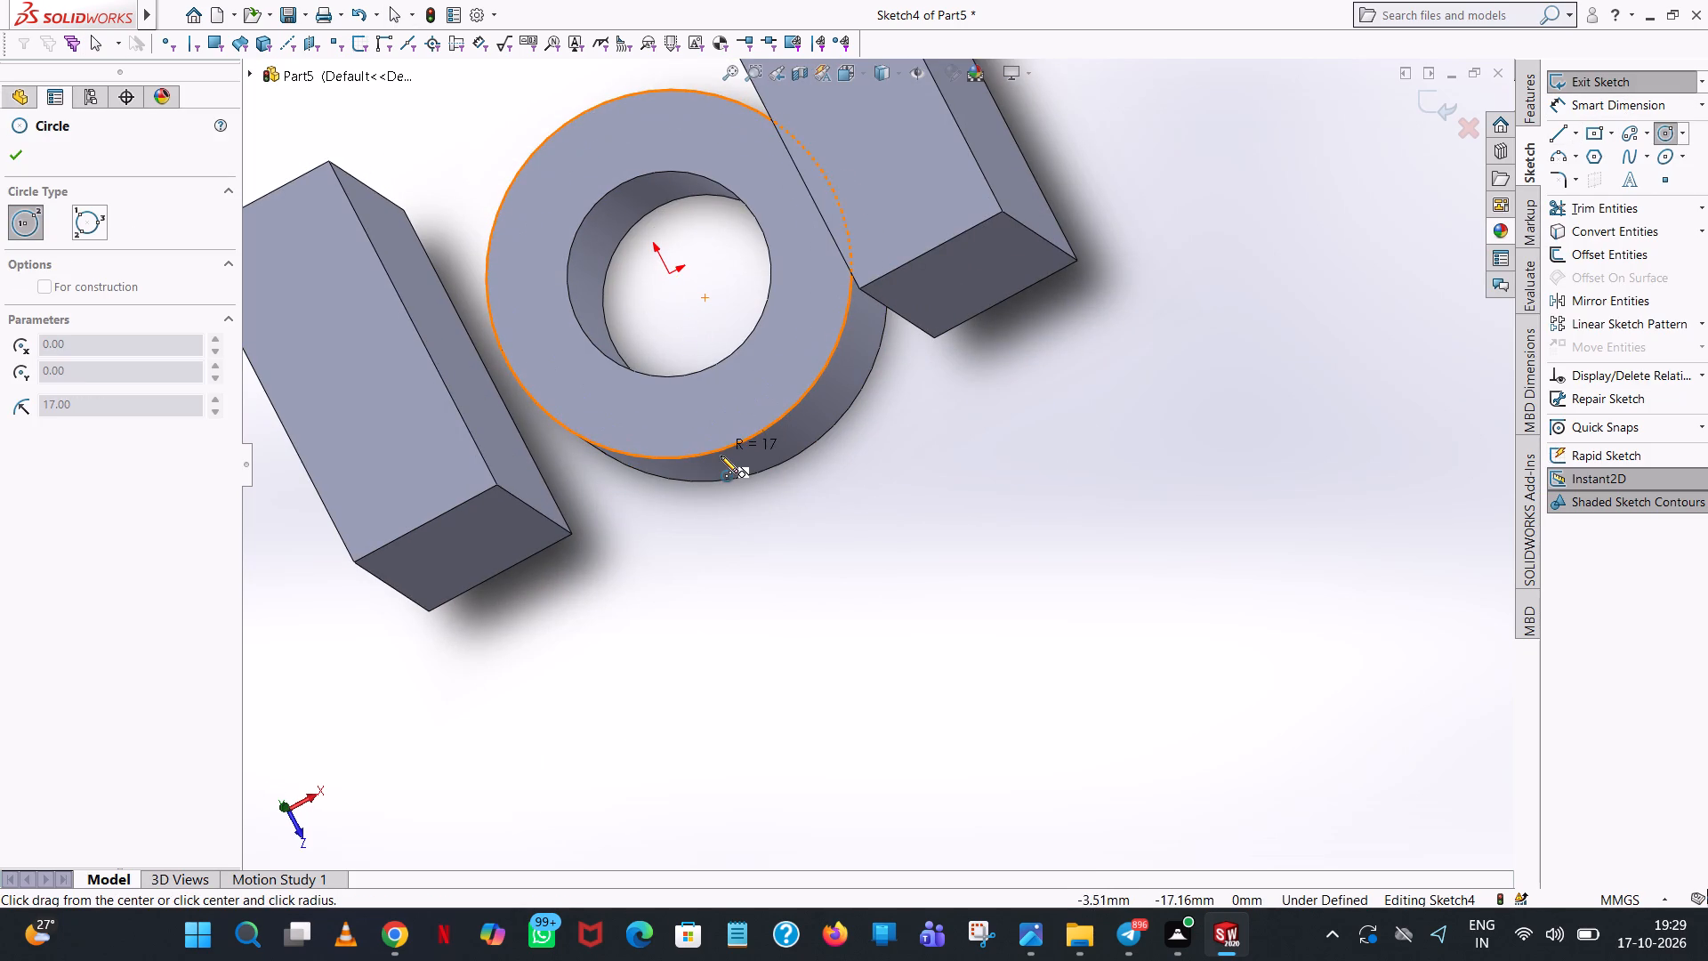
click(721, 453)
right_click(721, 453)
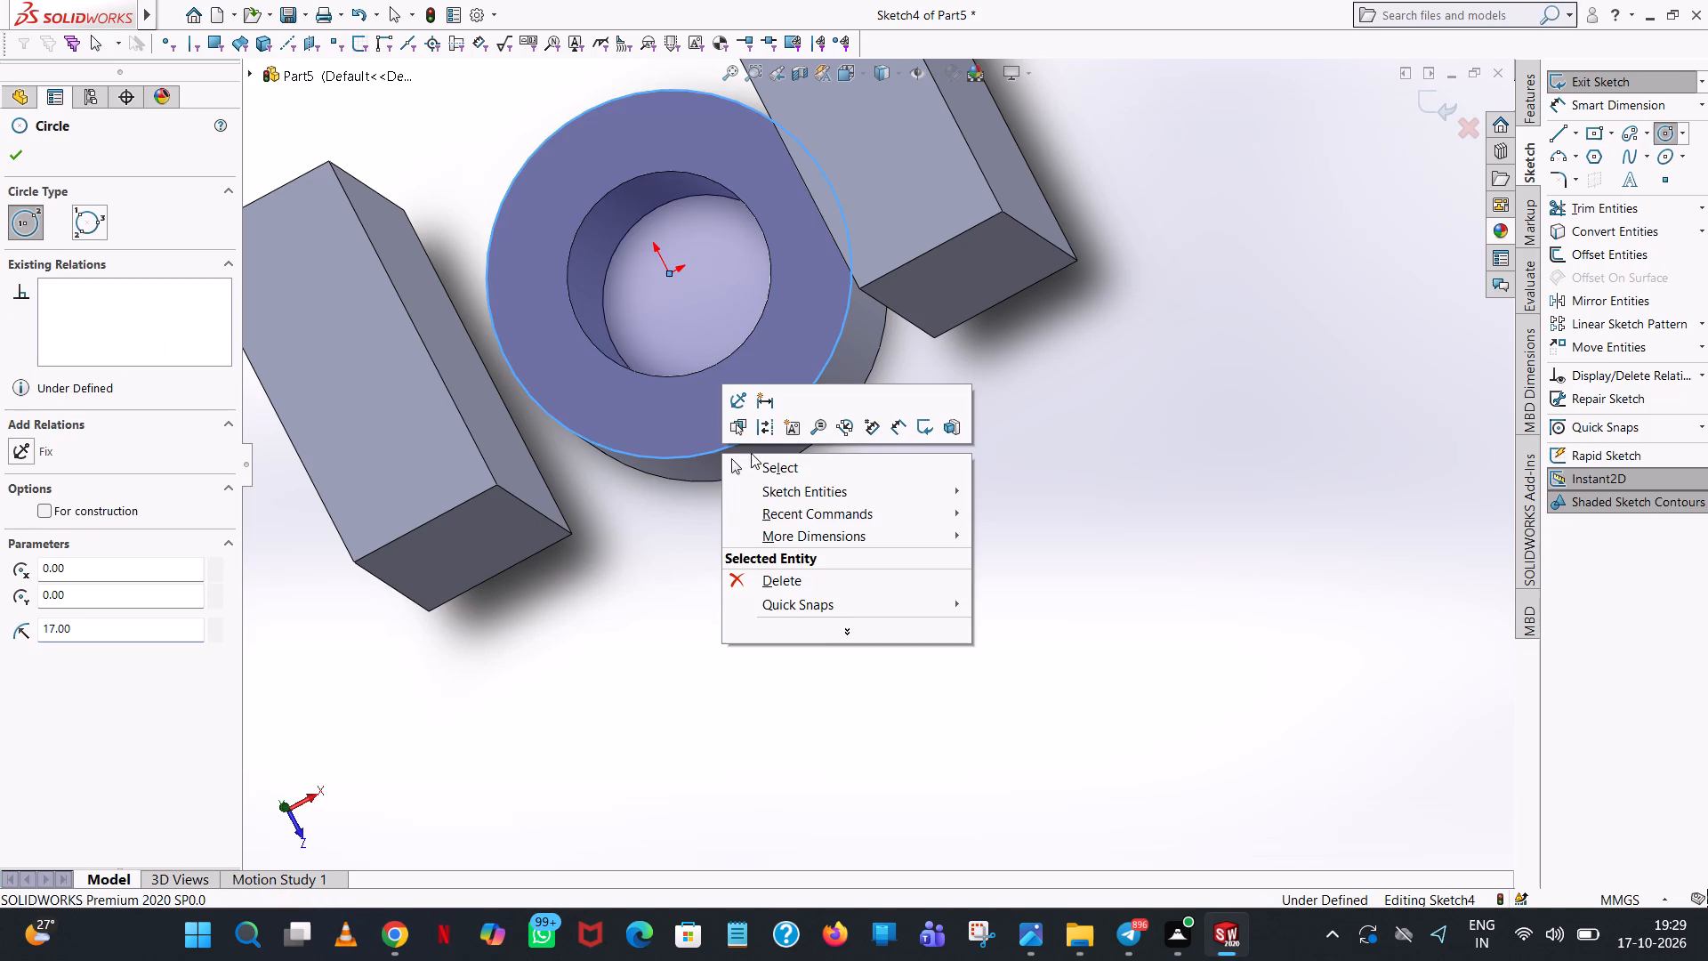
click(779, 472)
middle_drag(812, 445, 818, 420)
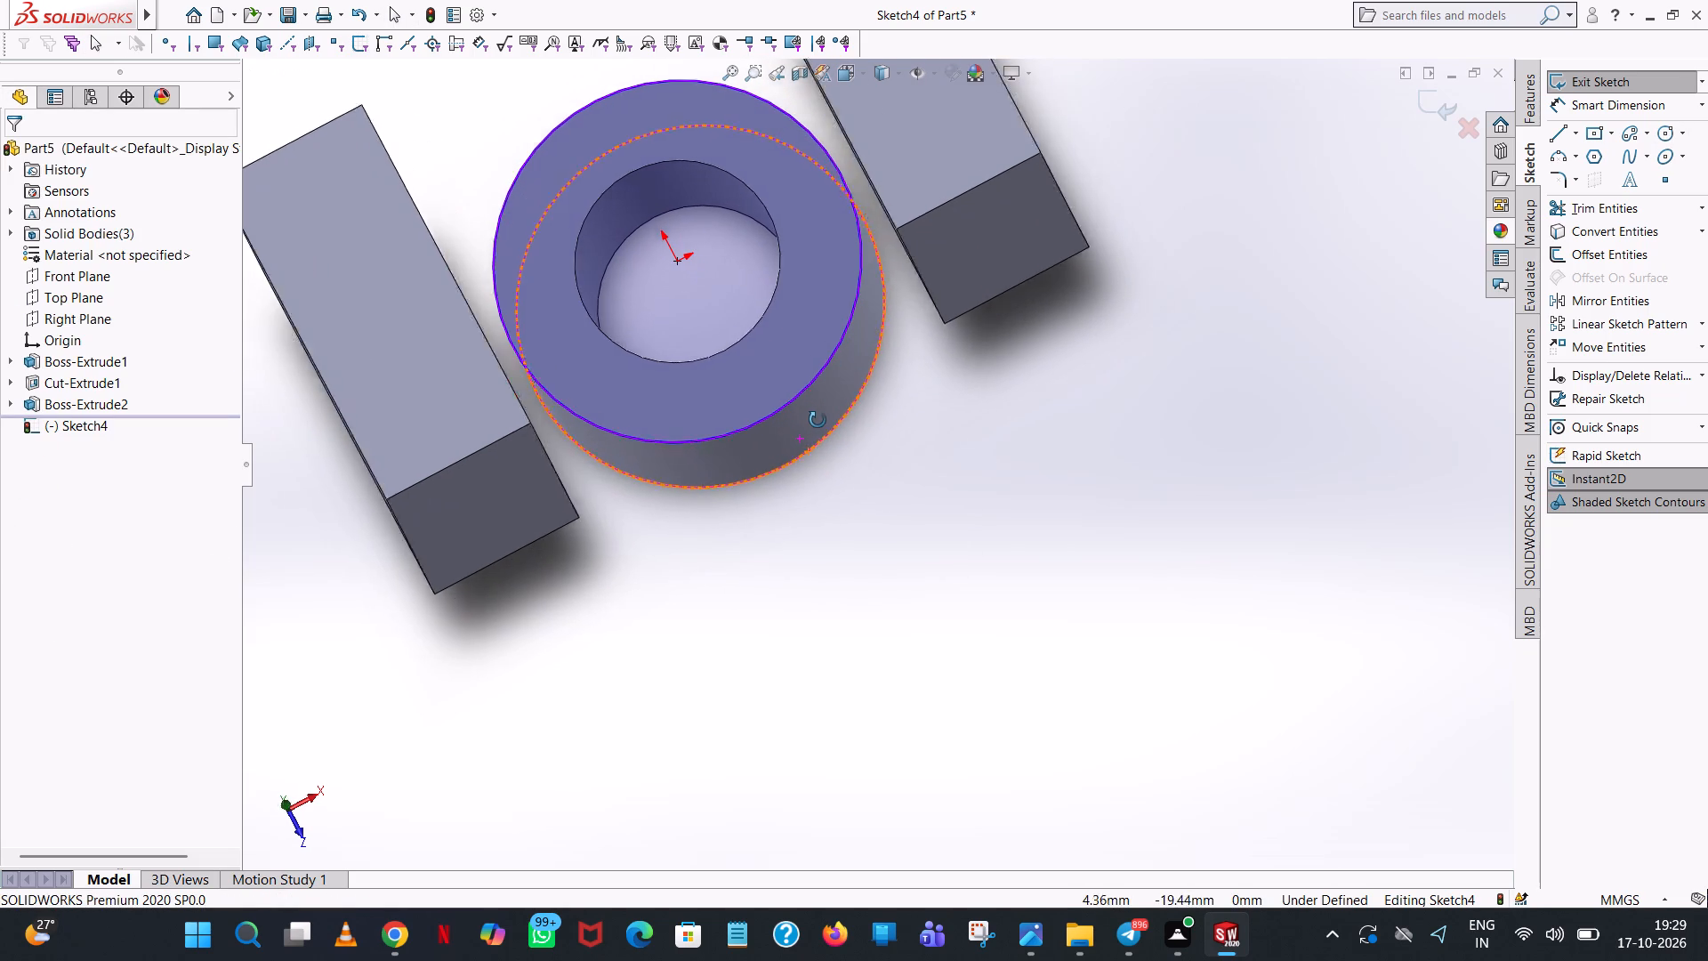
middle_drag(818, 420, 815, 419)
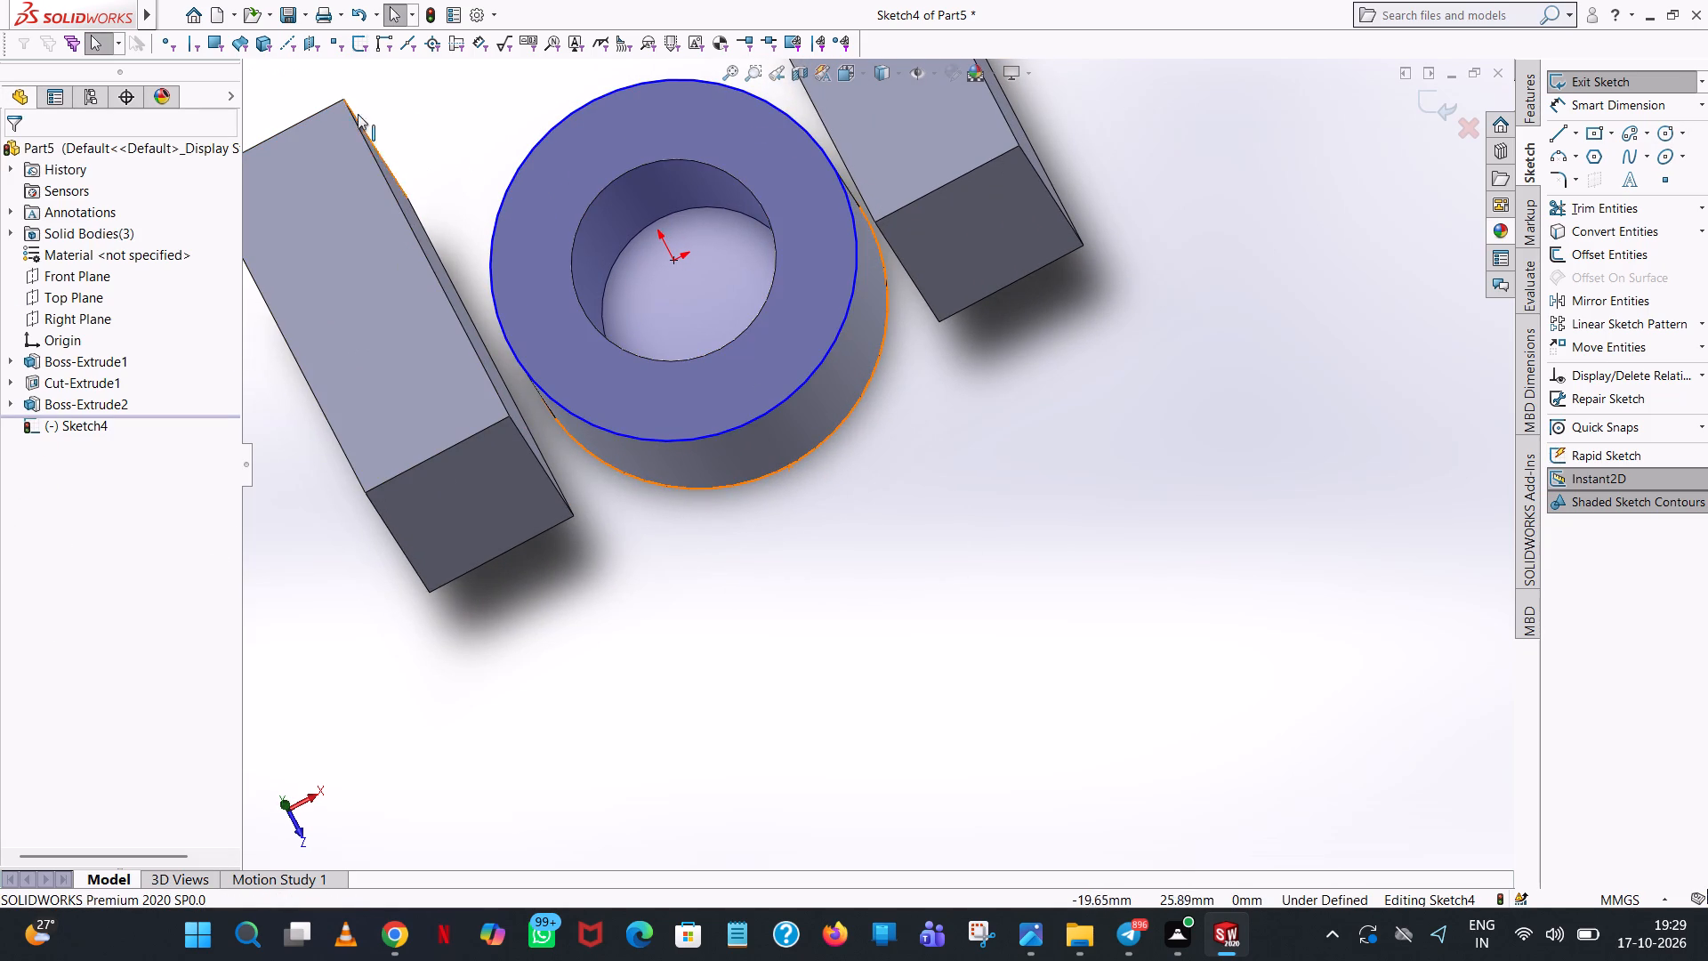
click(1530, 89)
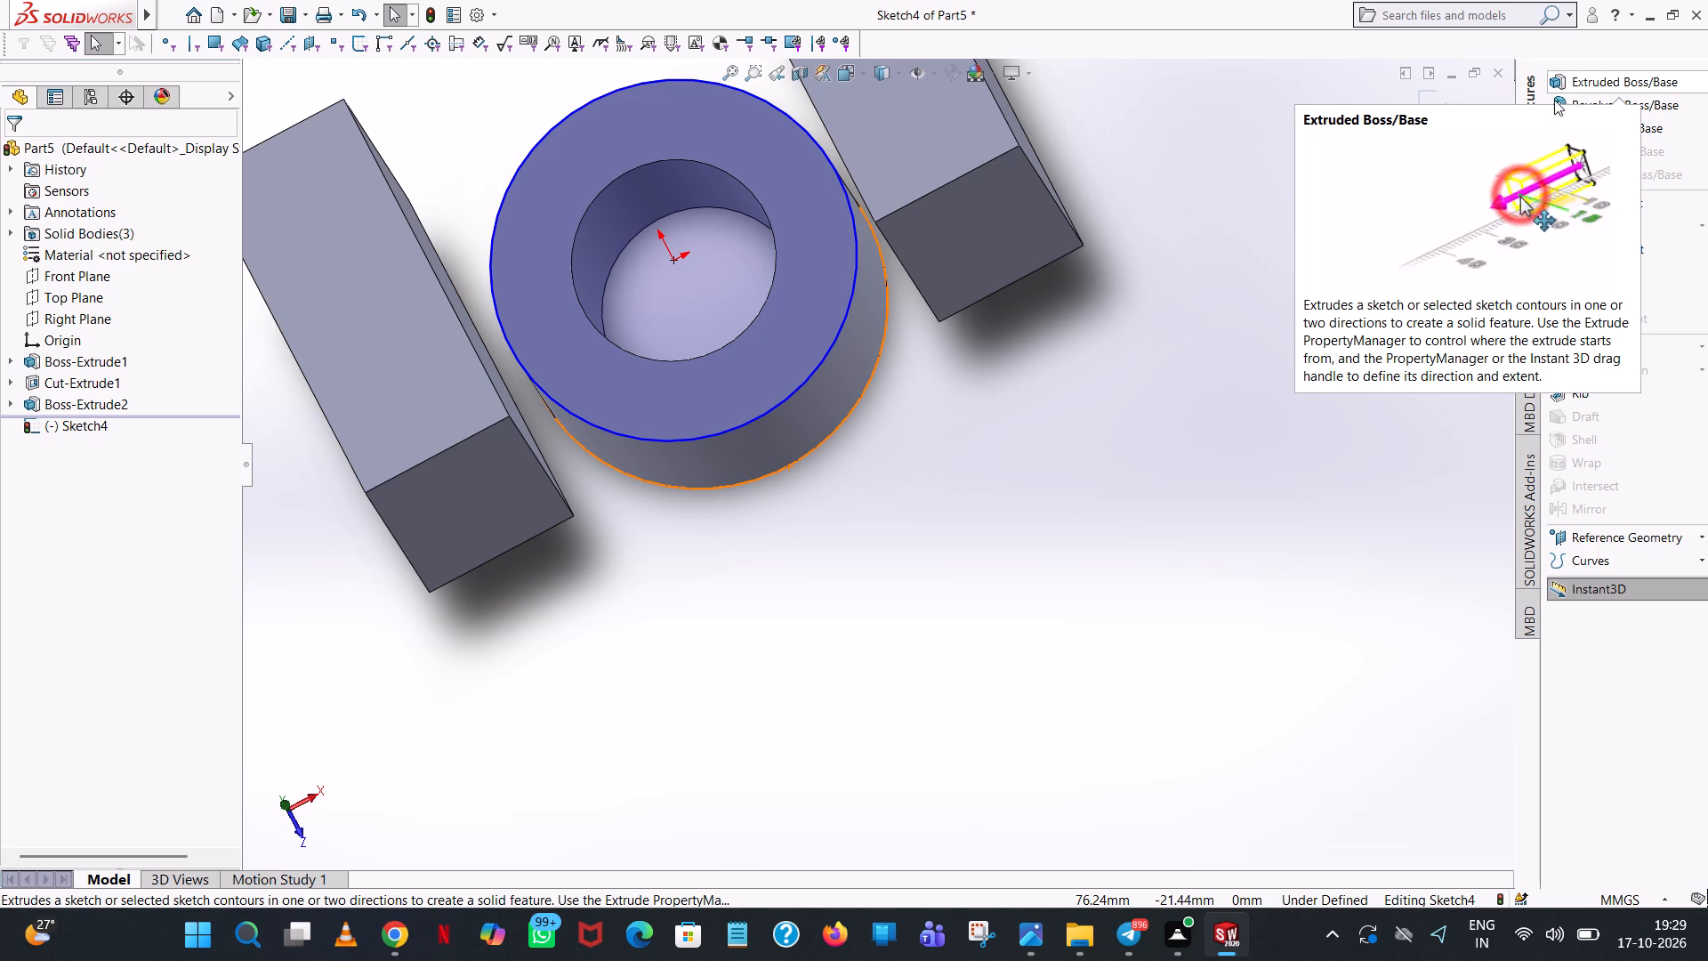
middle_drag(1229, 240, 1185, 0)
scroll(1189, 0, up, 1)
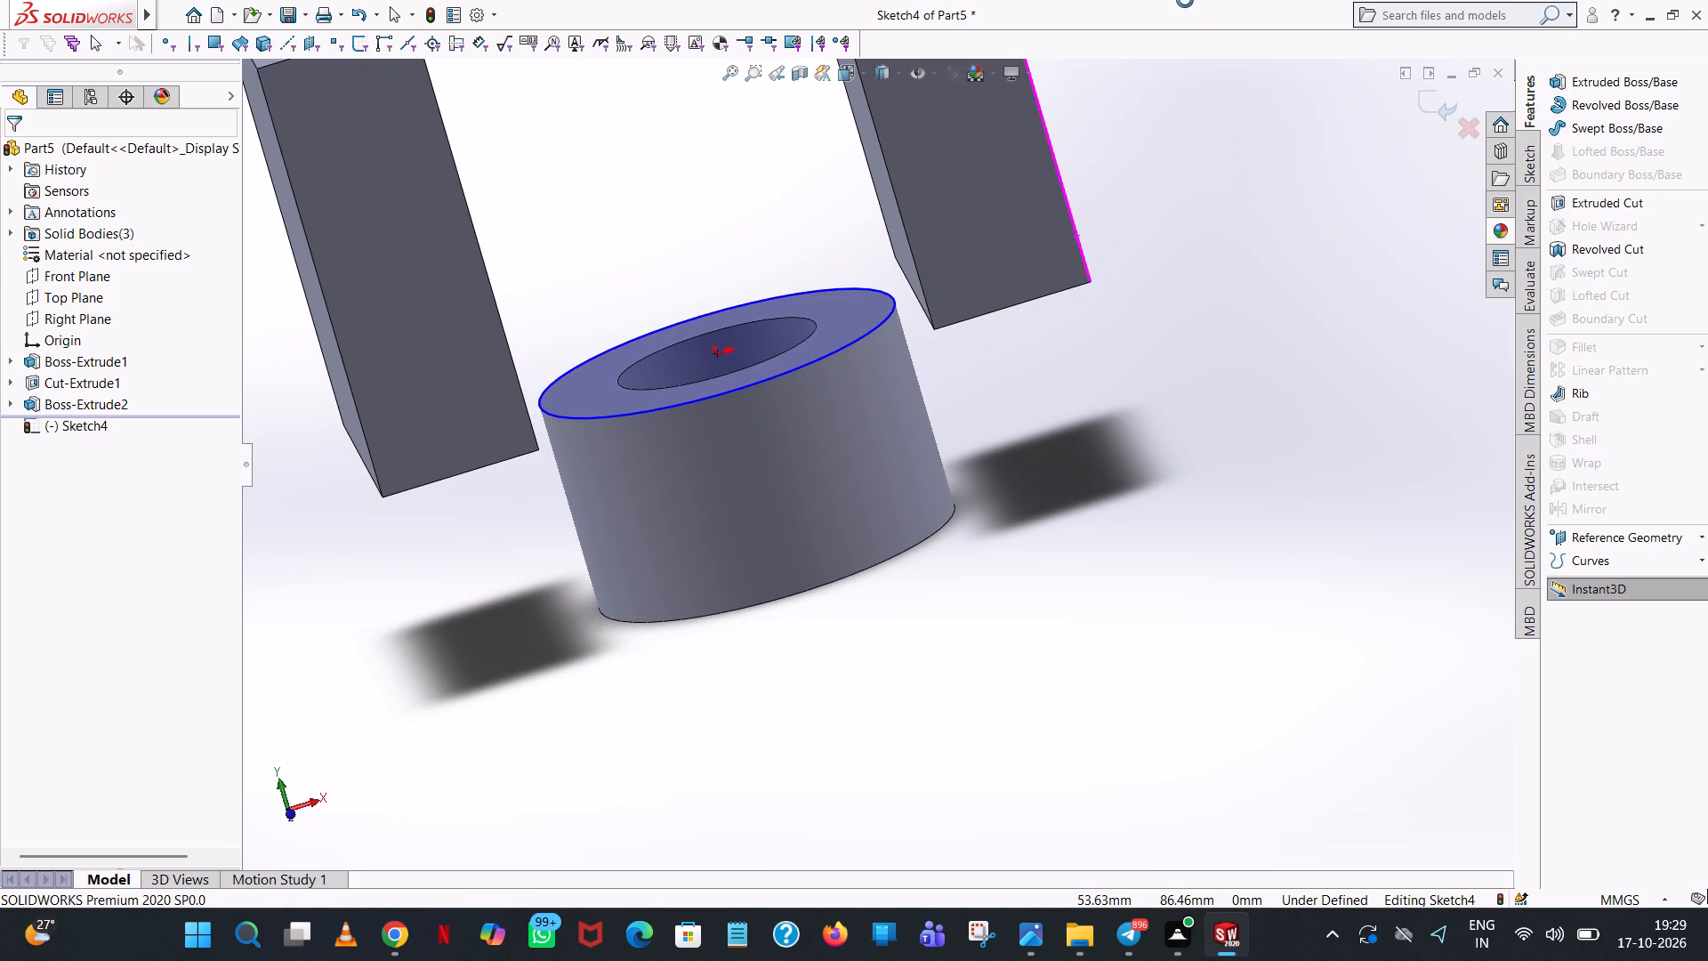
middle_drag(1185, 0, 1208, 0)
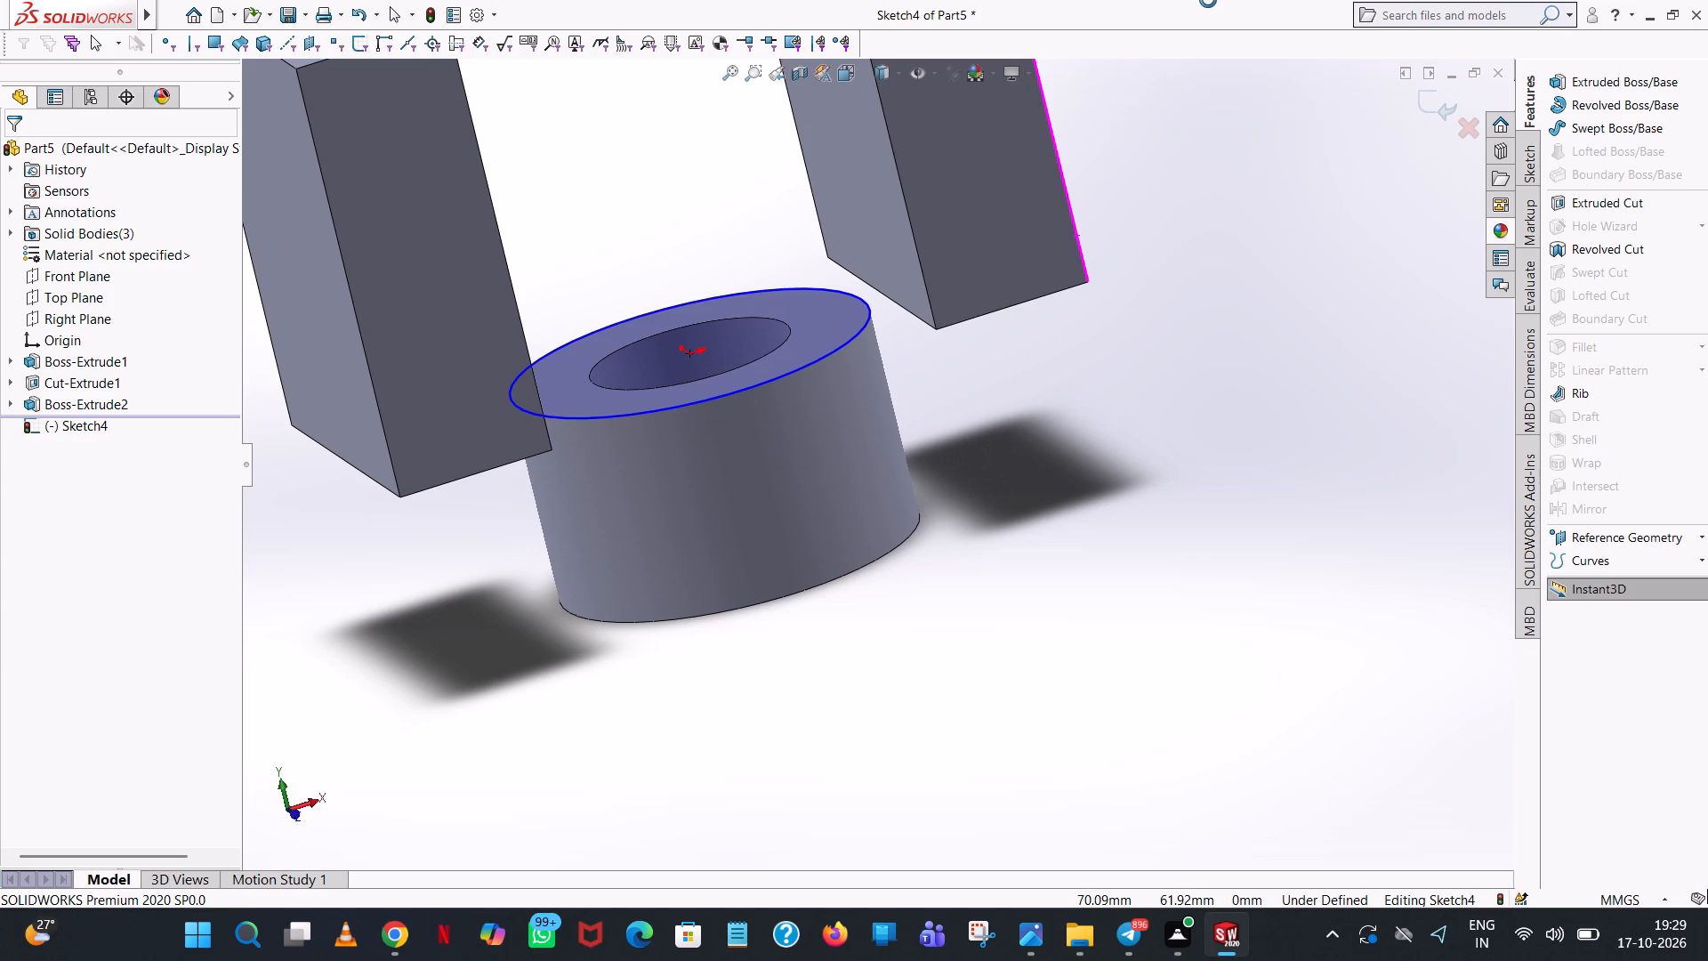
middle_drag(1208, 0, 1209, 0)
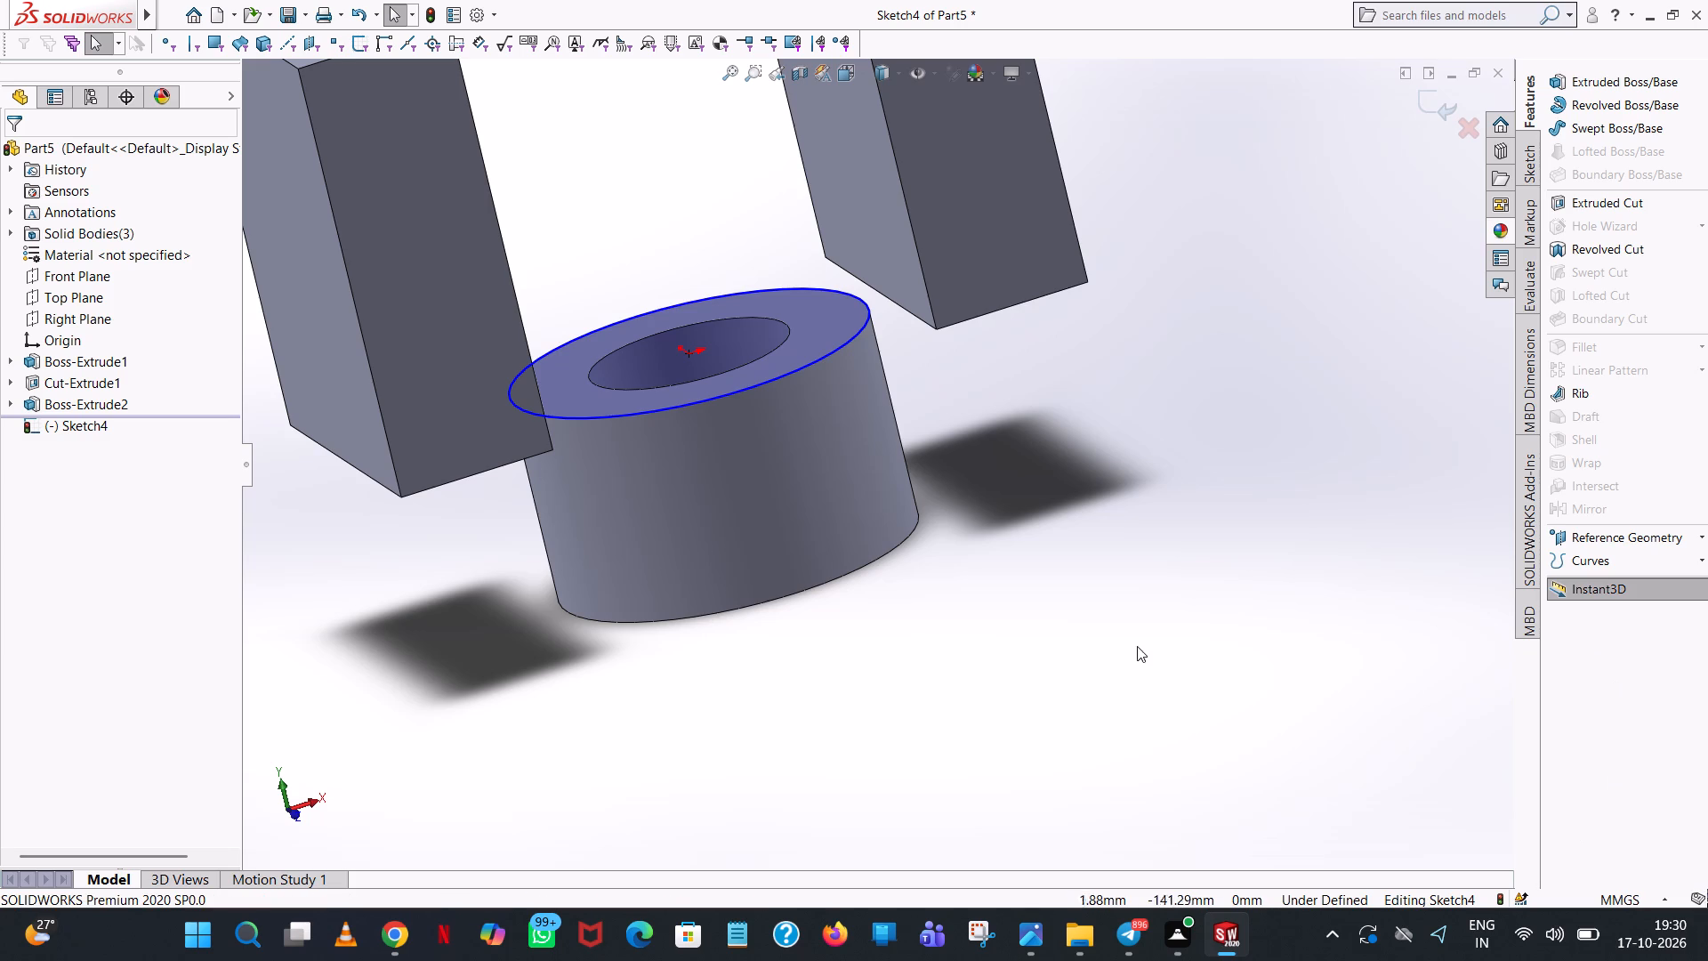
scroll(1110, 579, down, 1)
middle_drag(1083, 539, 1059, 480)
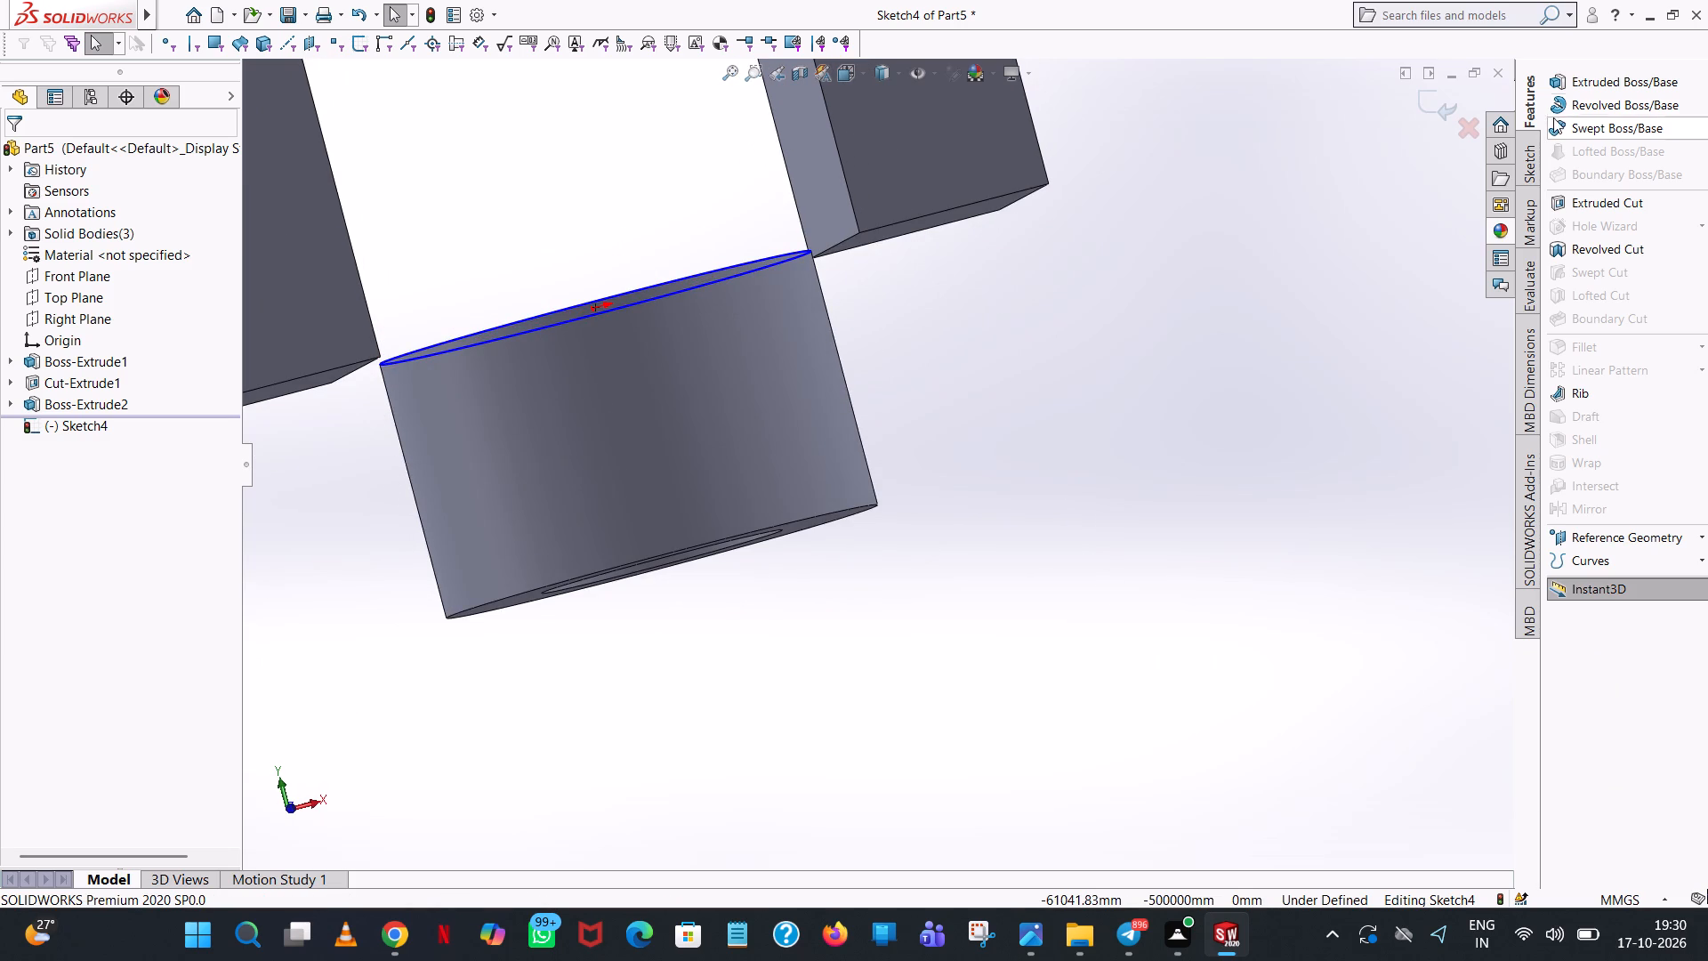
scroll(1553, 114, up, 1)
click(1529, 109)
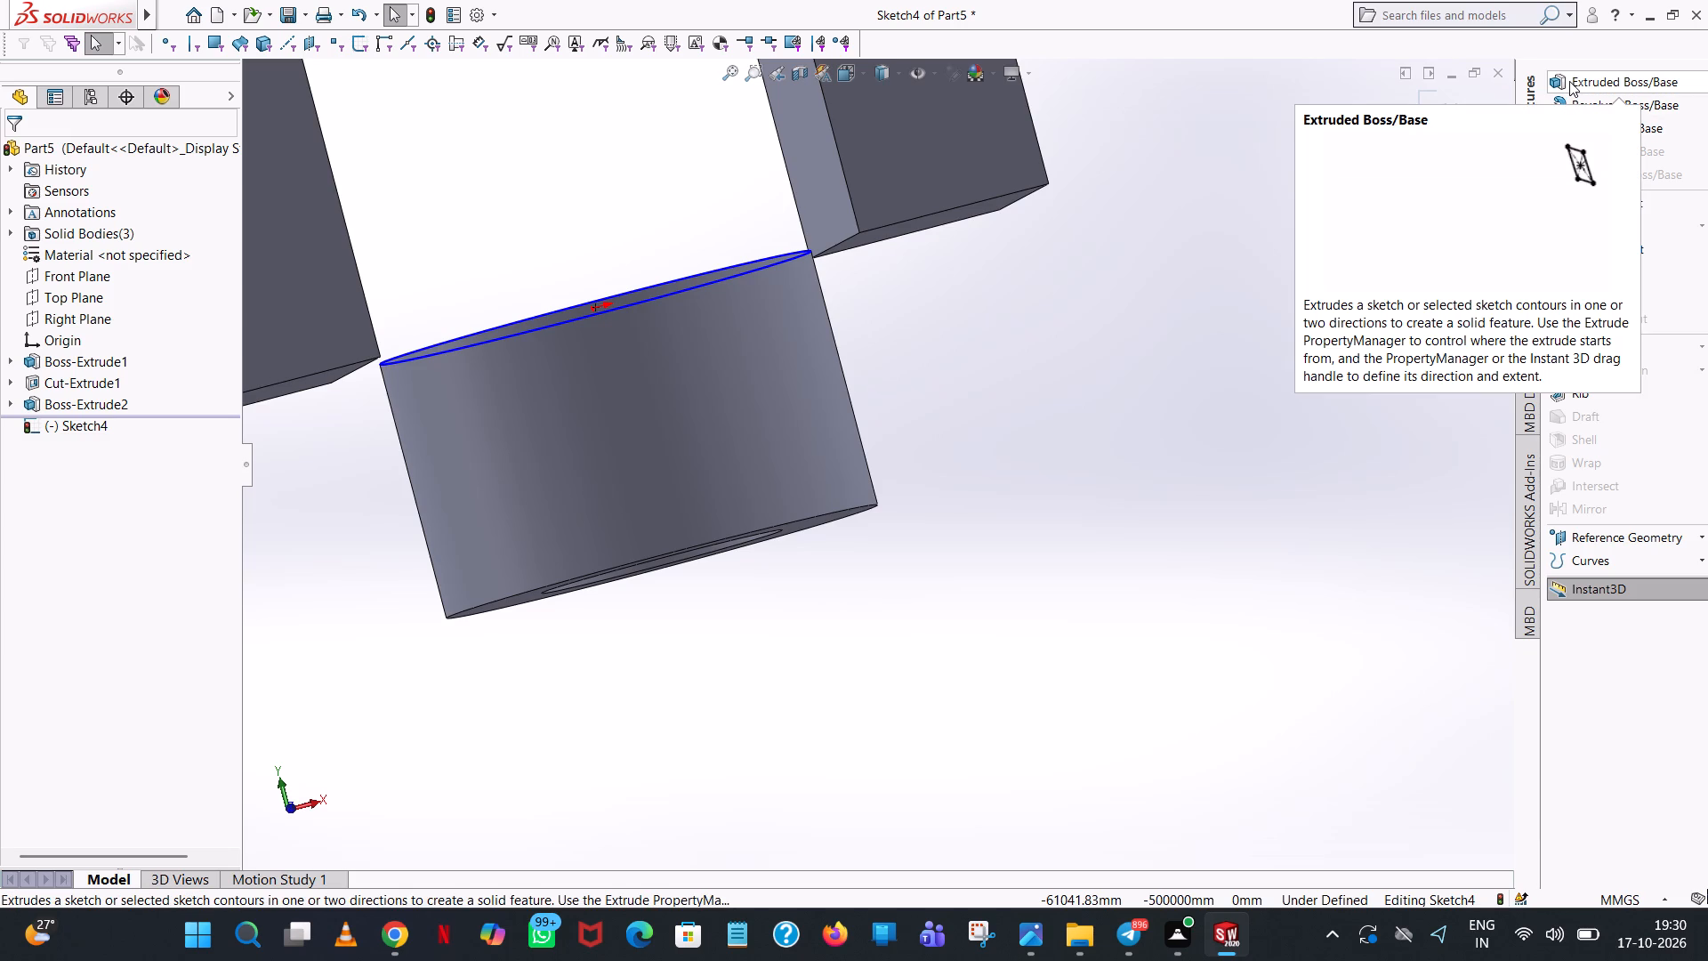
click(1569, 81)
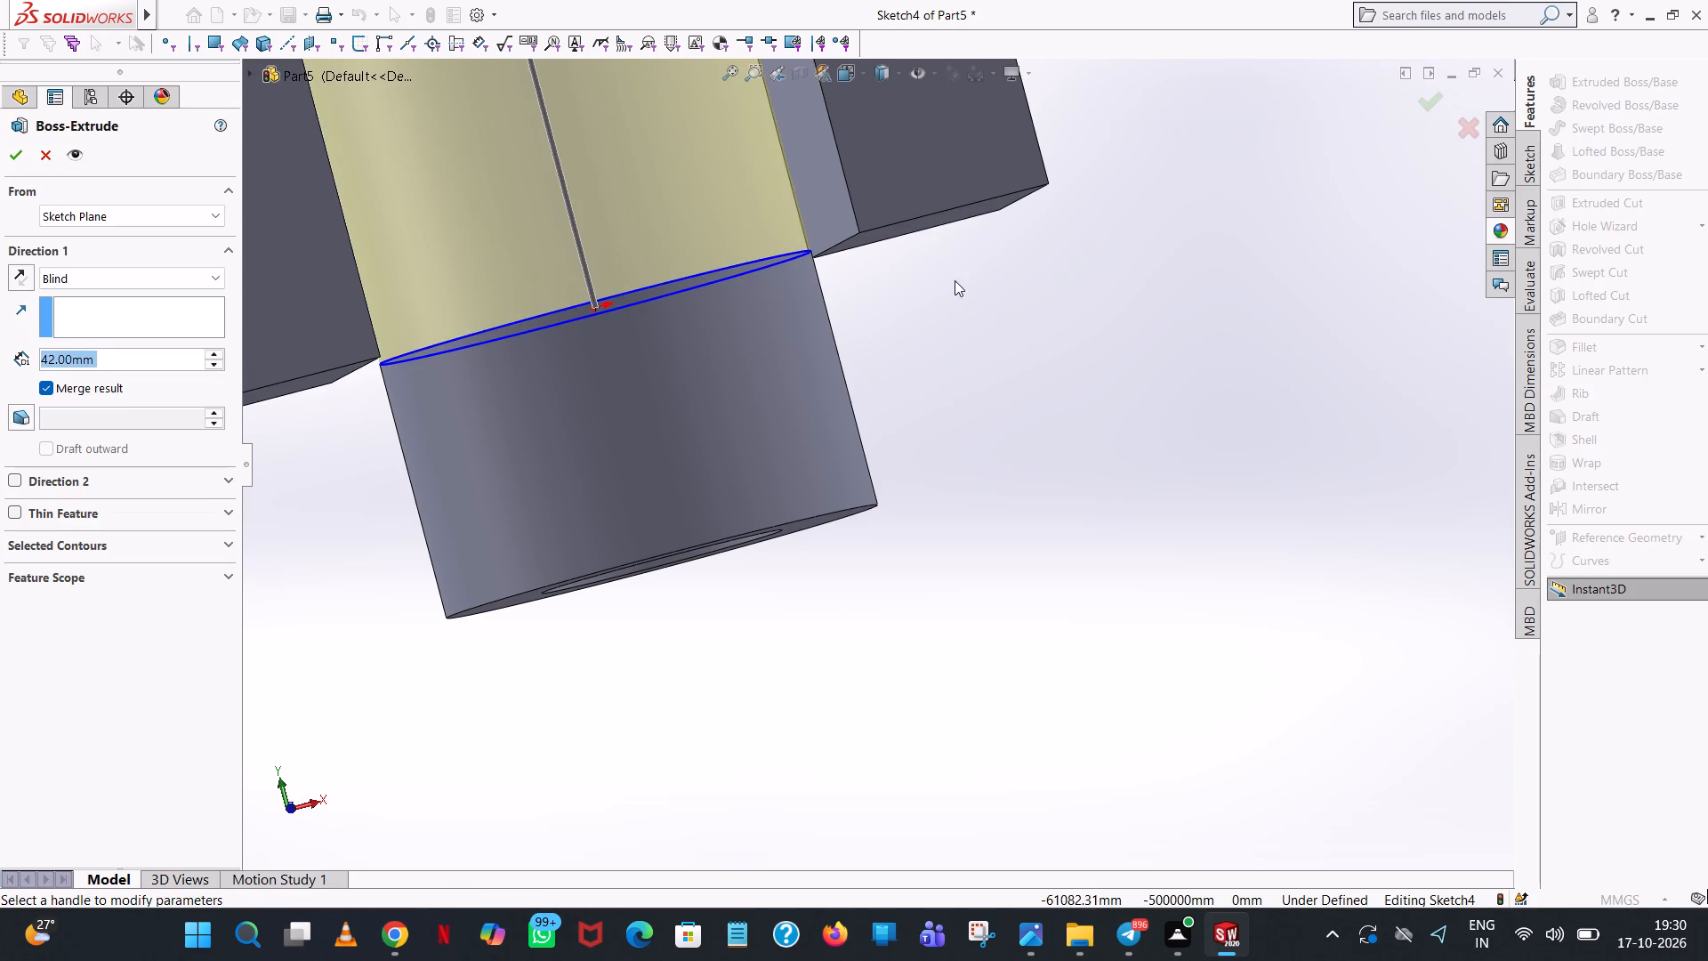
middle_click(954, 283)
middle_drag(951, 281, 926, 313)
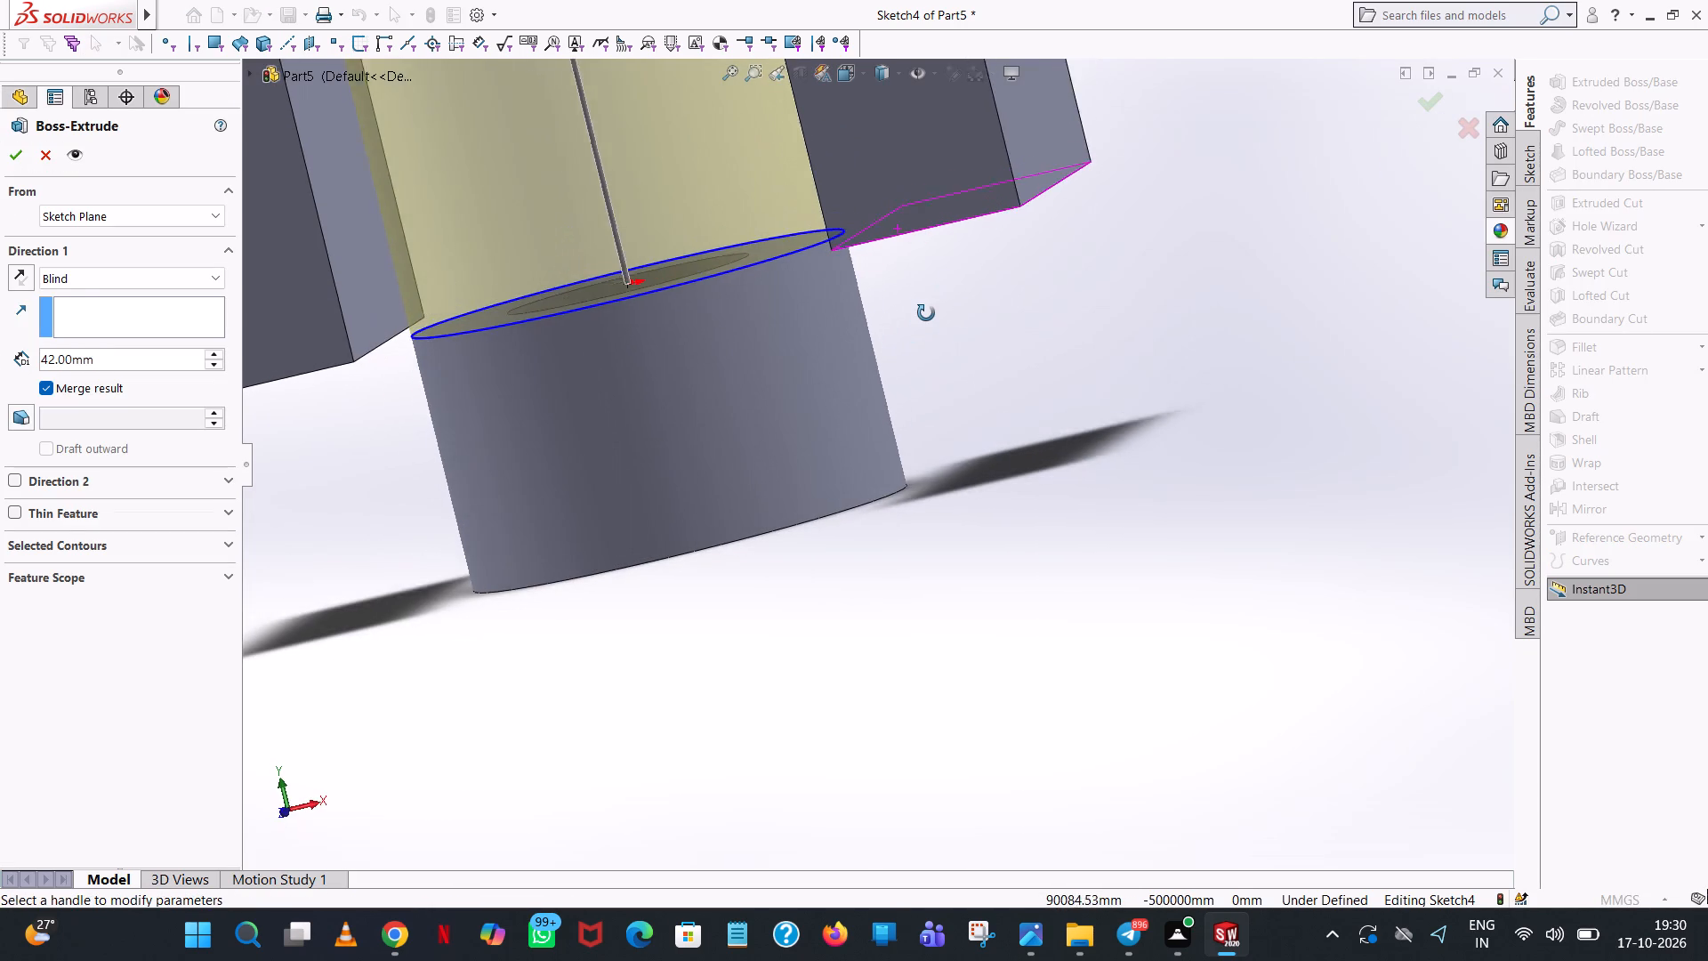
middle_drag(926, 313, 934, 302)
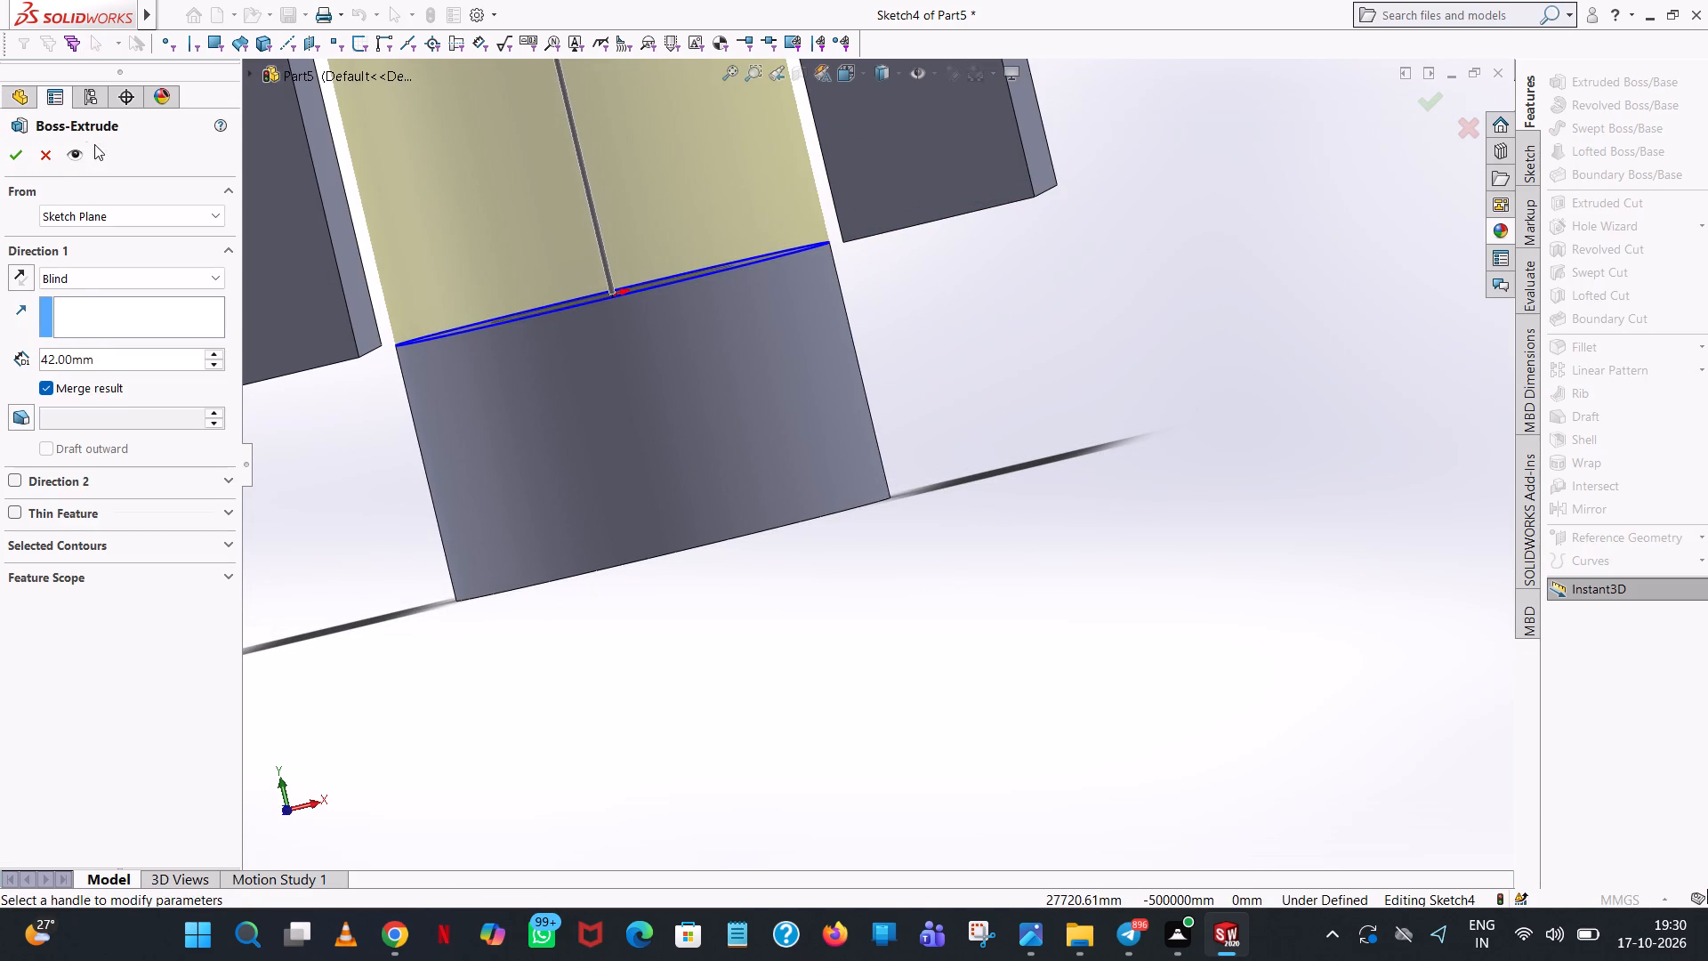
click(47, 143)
Undo the circle sketch, the arms' boss and the mirrored rectangle, back to the sketch with one rectangle beside the ring.
scroll(706, 204, up, 5)
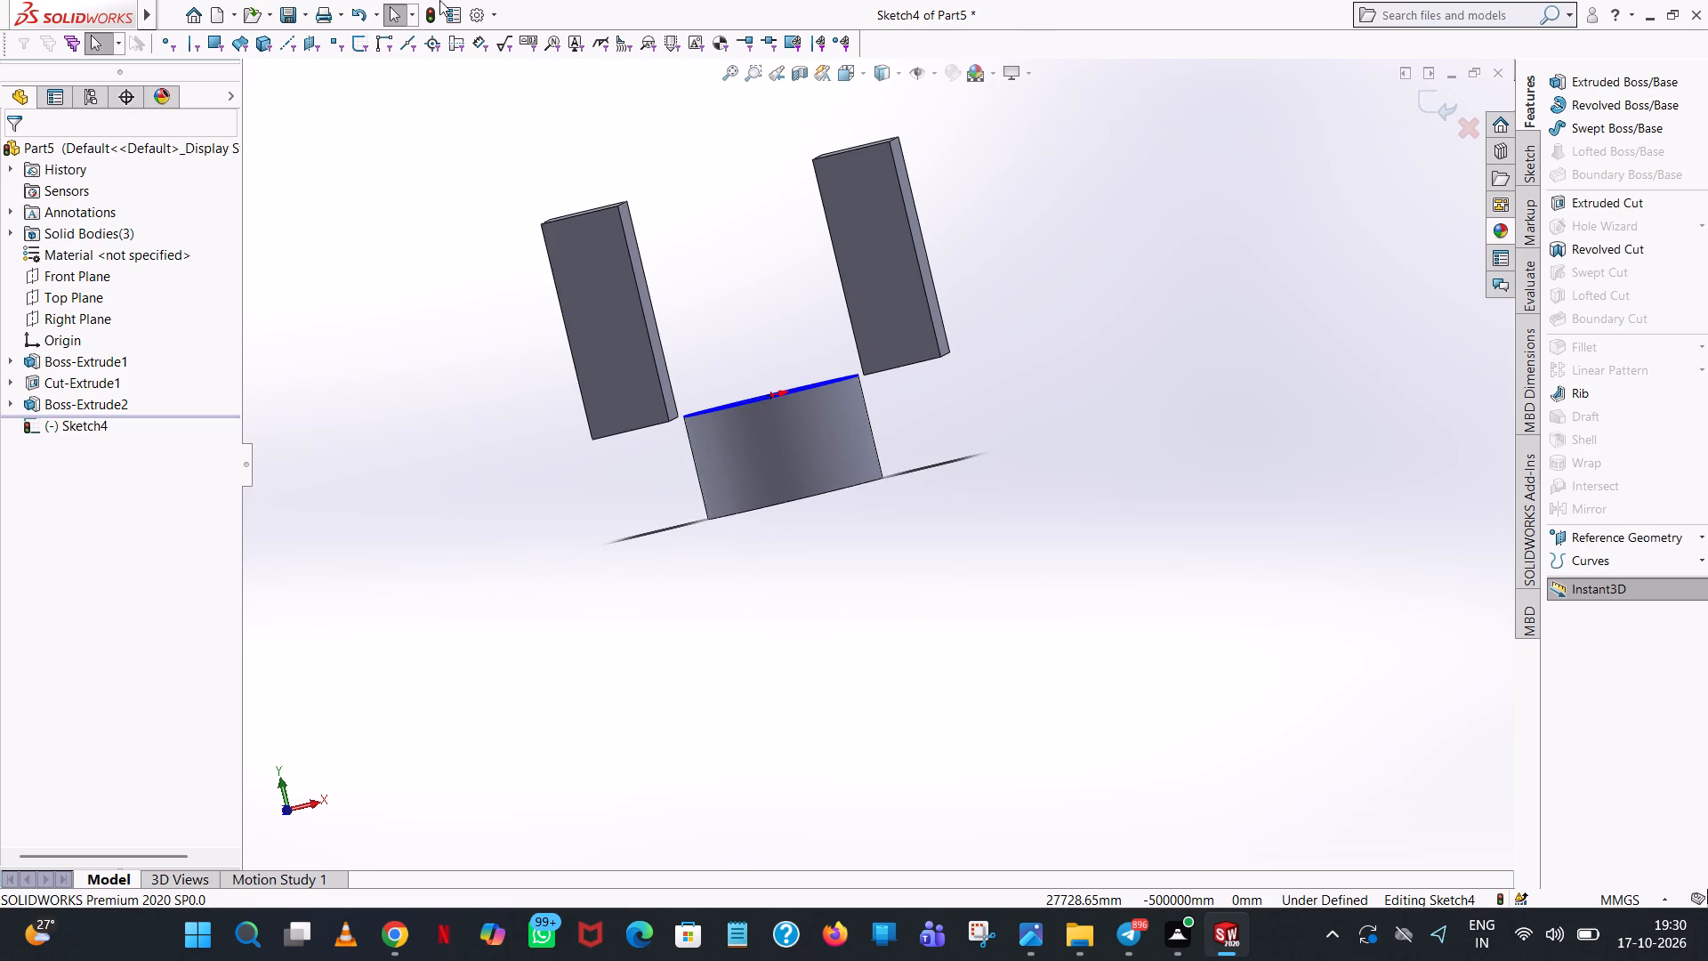
triple_click(359, 11)
triple_click(359, 11)
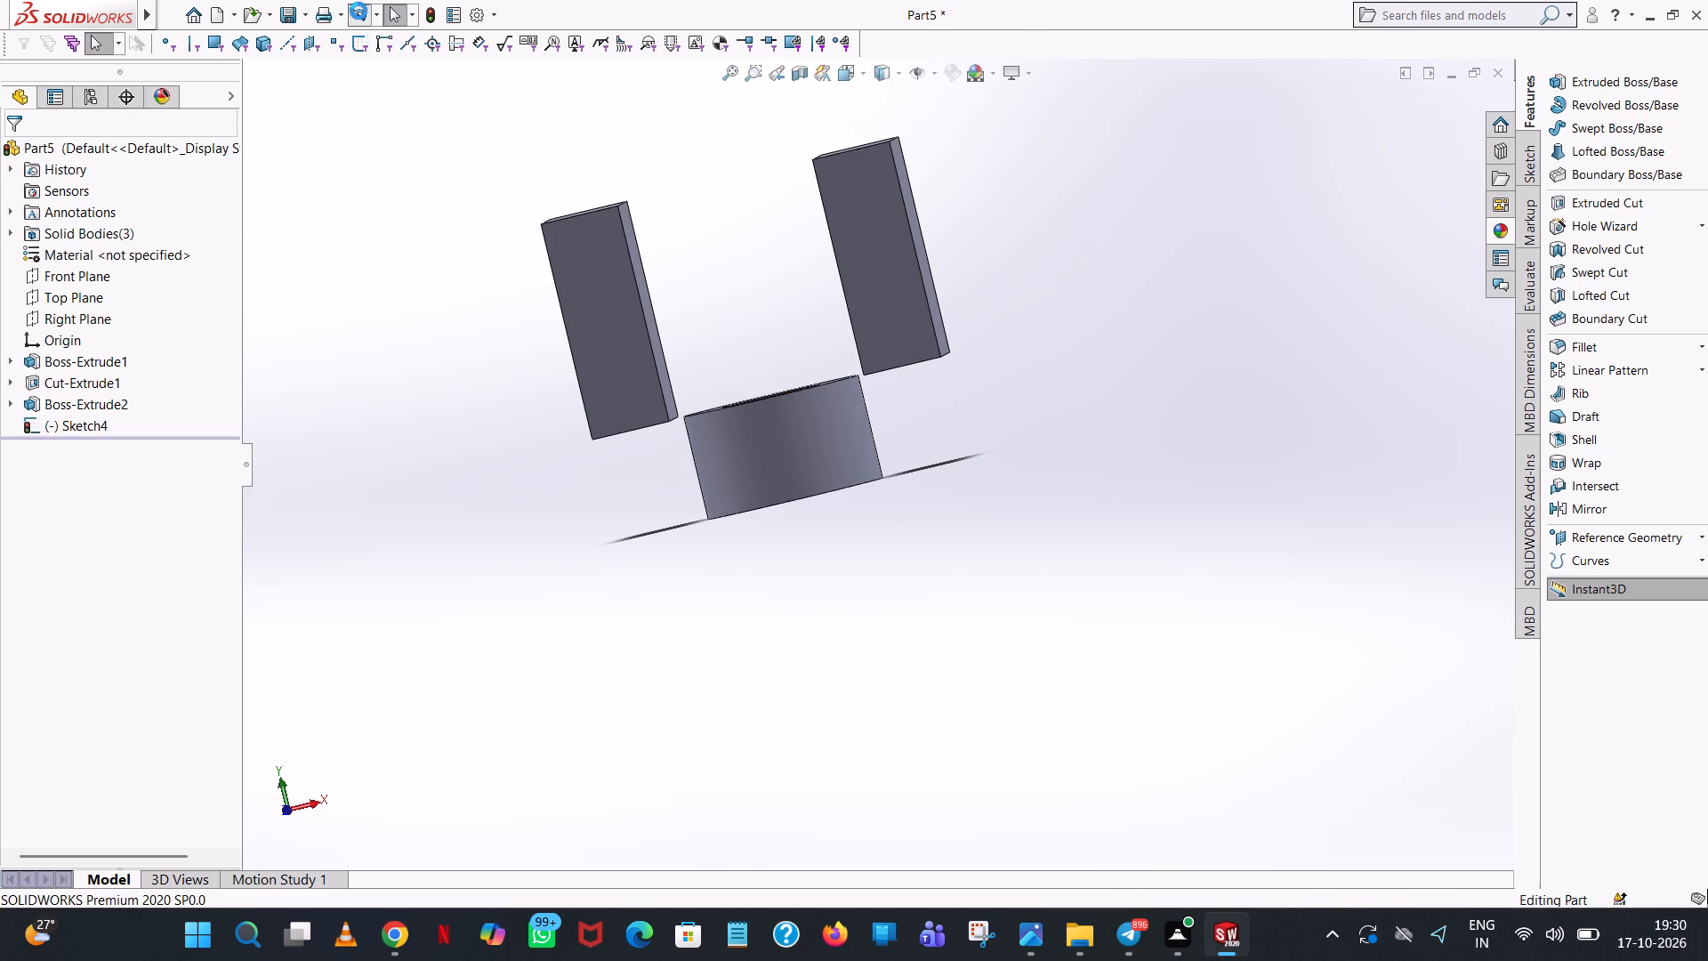
triple_click(359, 11)
triple_click(359, 11)
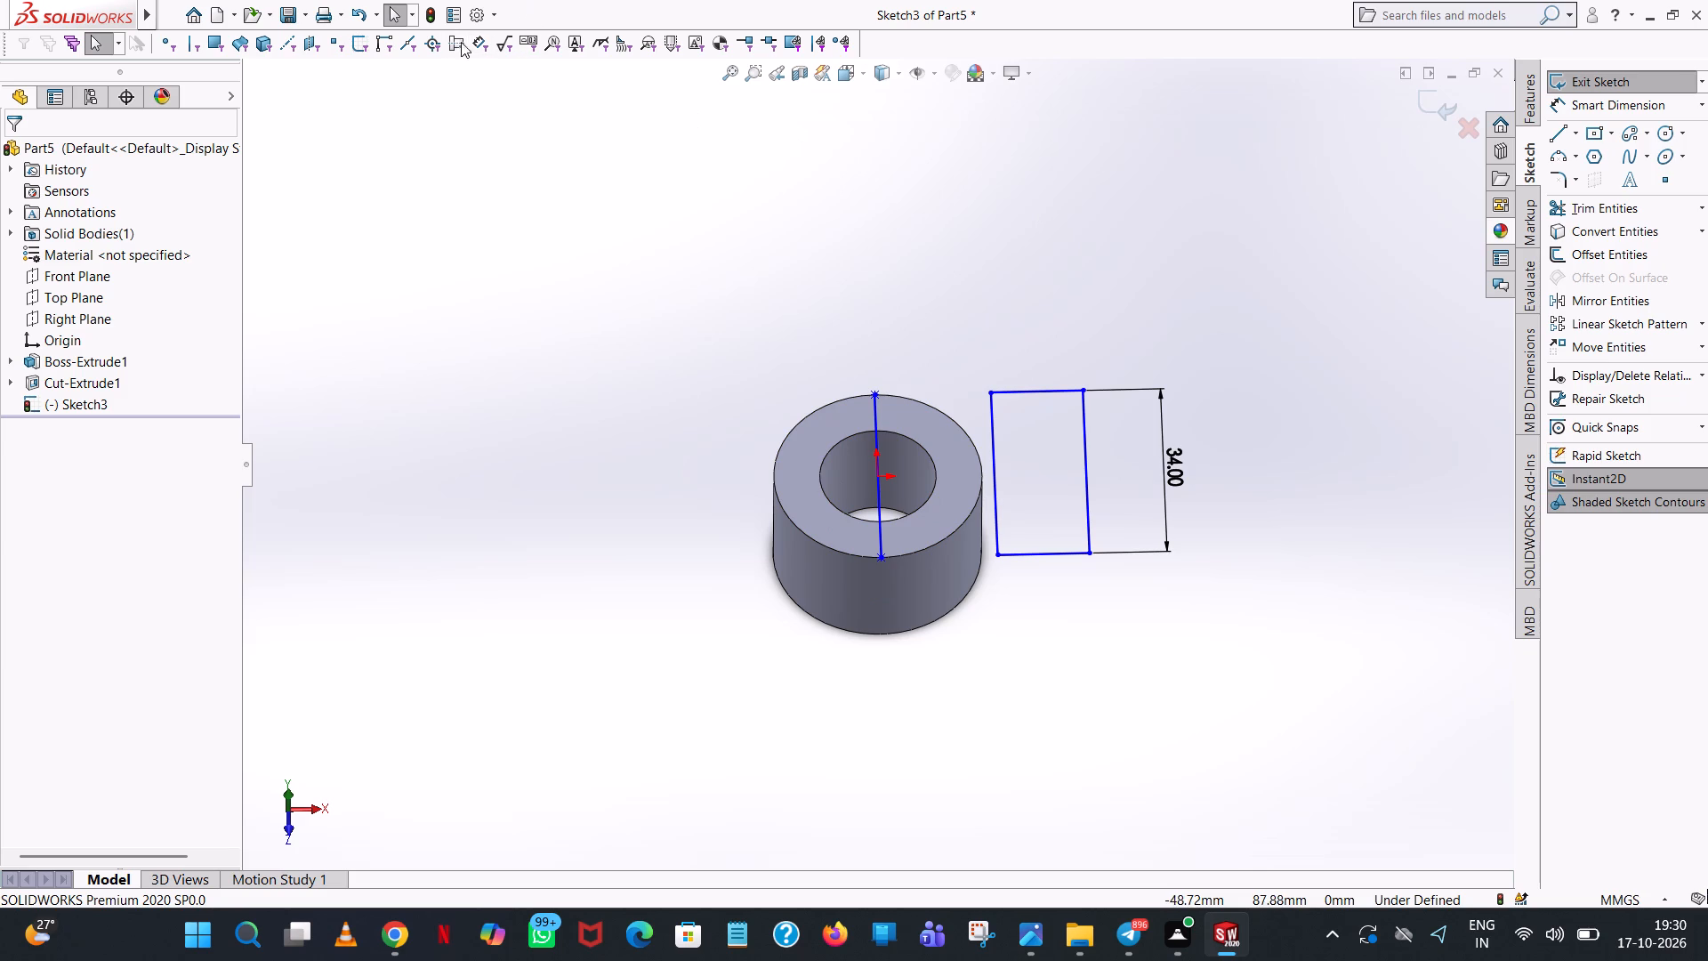
Trim away all four lines of the rectangle beside the ring and the vertical centre line across the ring.
click(1603, 202)
click(1084, 453)
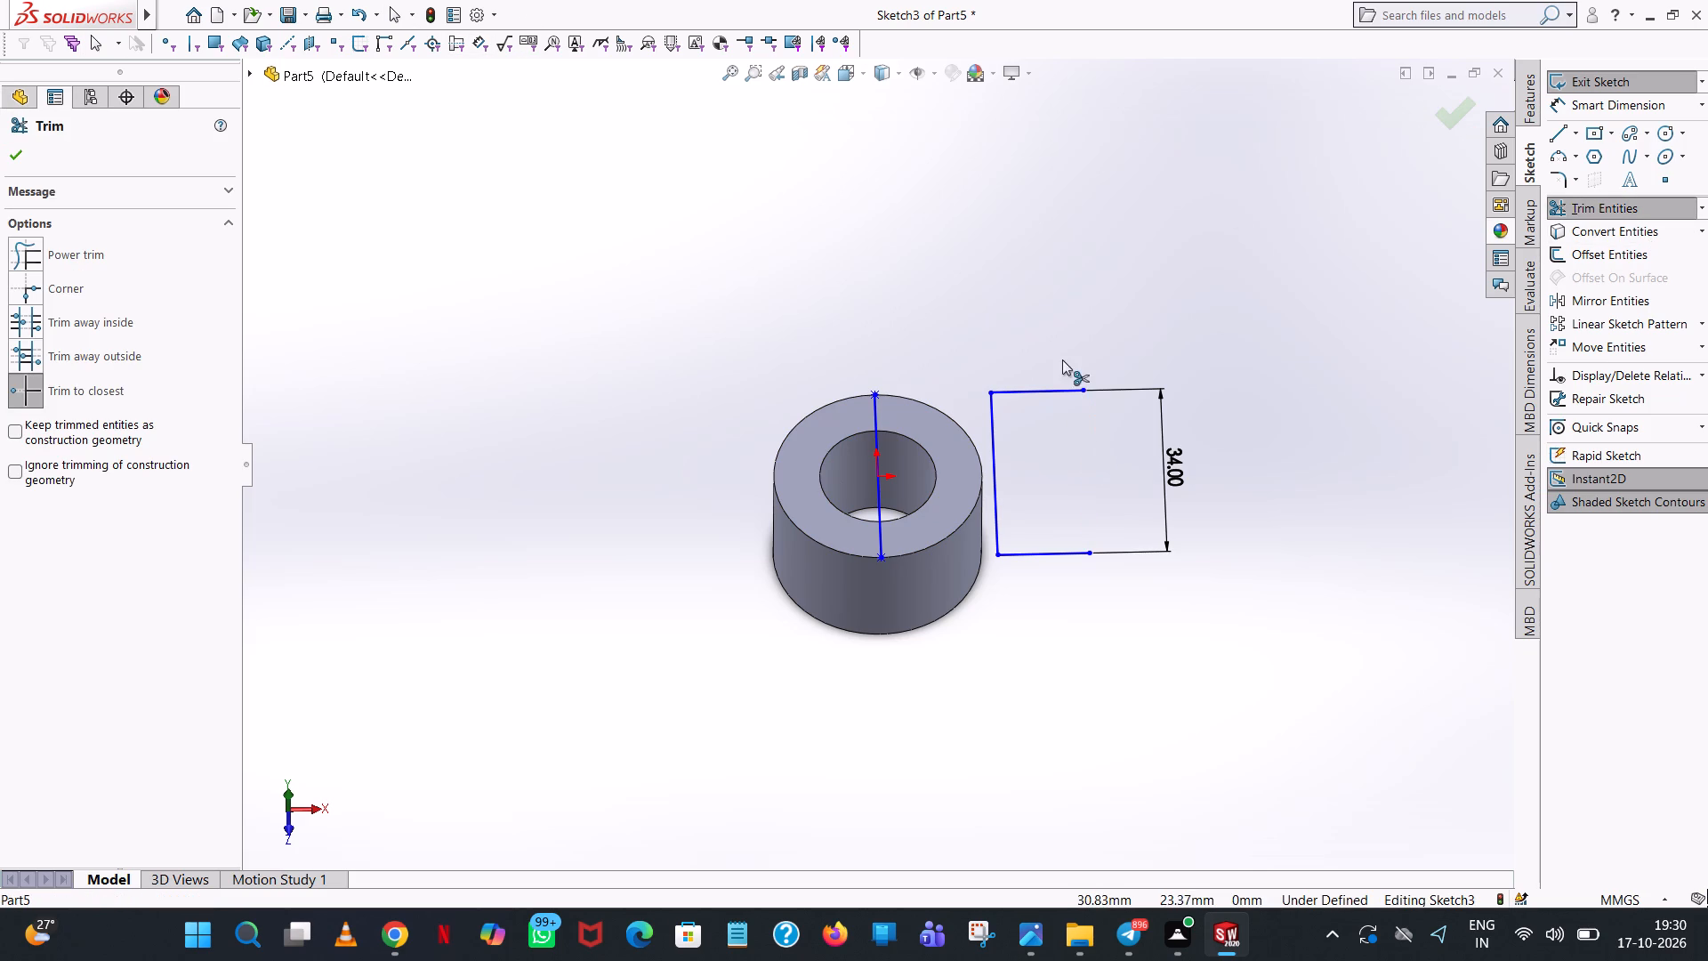
click(1044, 392)
double_click(984, 440)
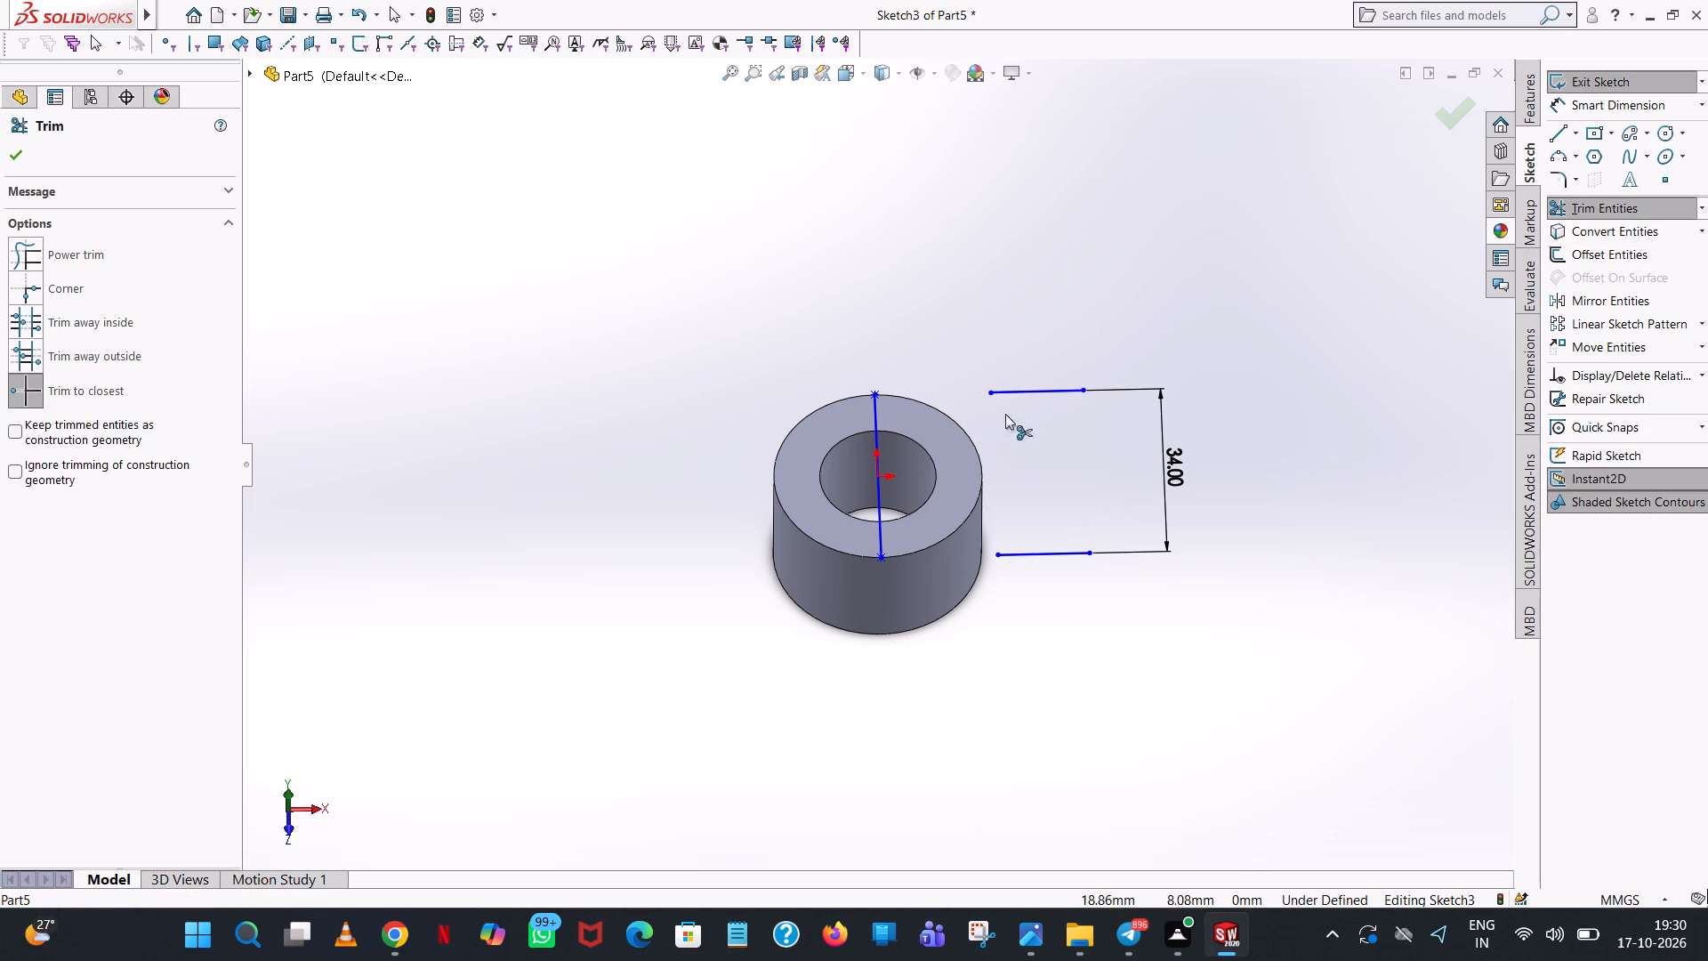
click(1025, 388)
double_click(1021, 550)
click(878, 484)
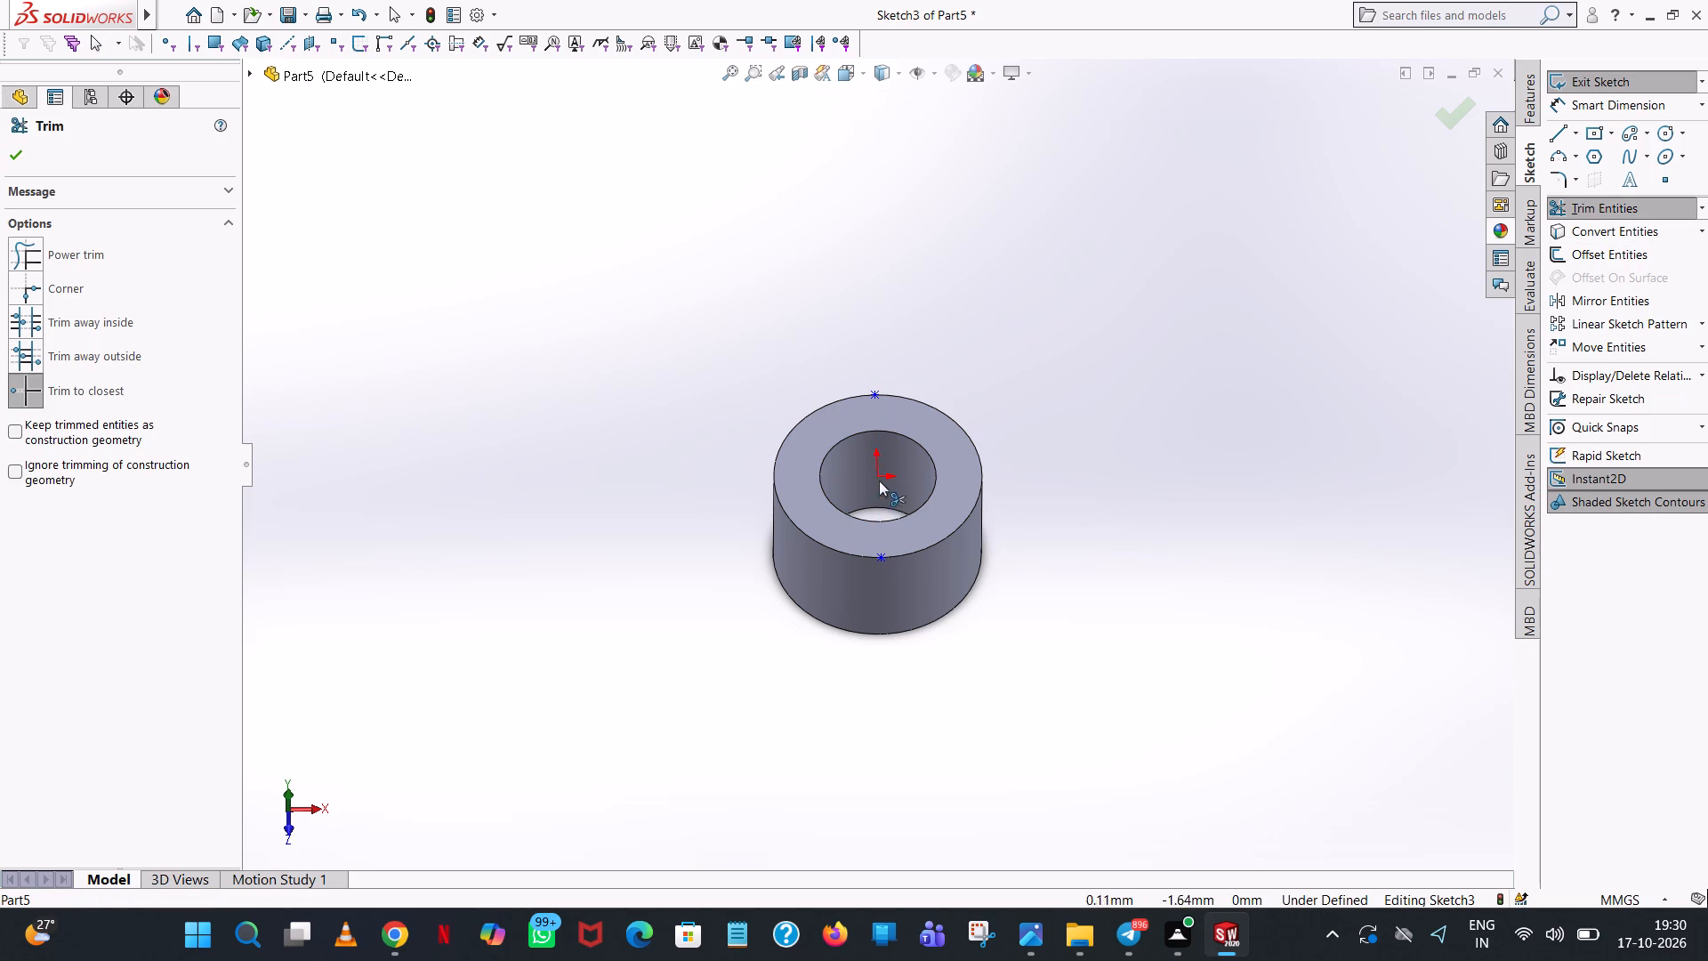
click(18, 149)
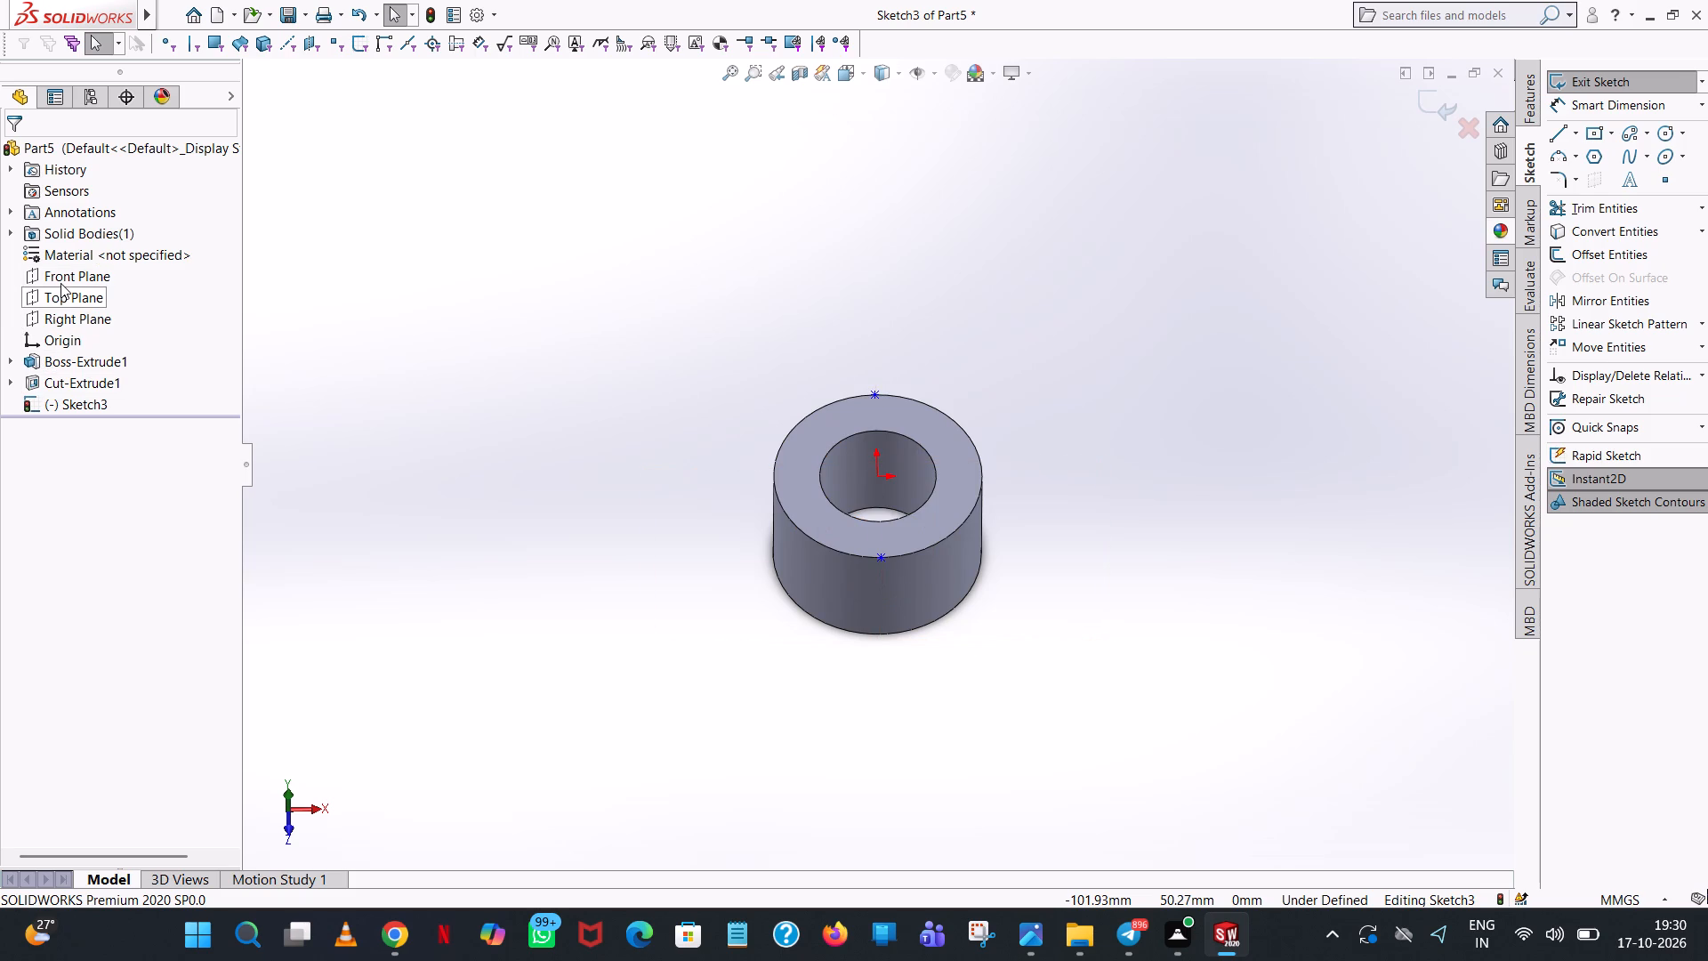
Exit the emptied sketch and start a new sketch on the Front Plane, viewed from the front.
click(60, 283)
middle_drag(495, 406, 495, 236)
scroll(417, 170, up, 1)
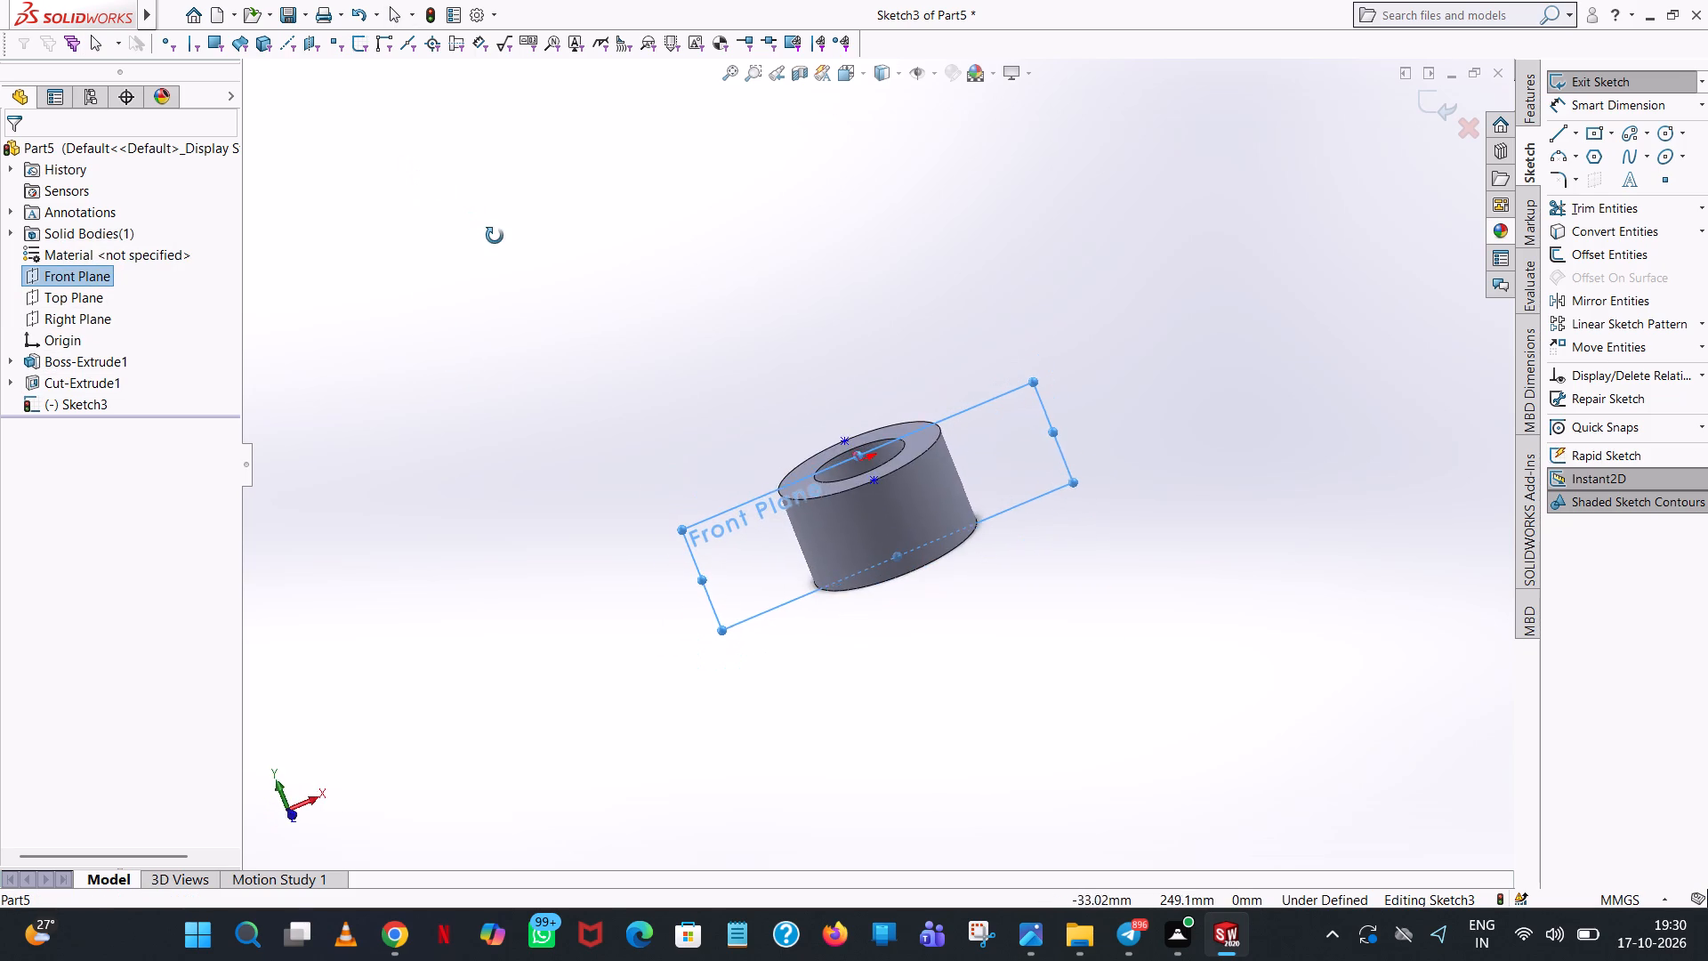
middle_drag(495, 236, 520, 203)
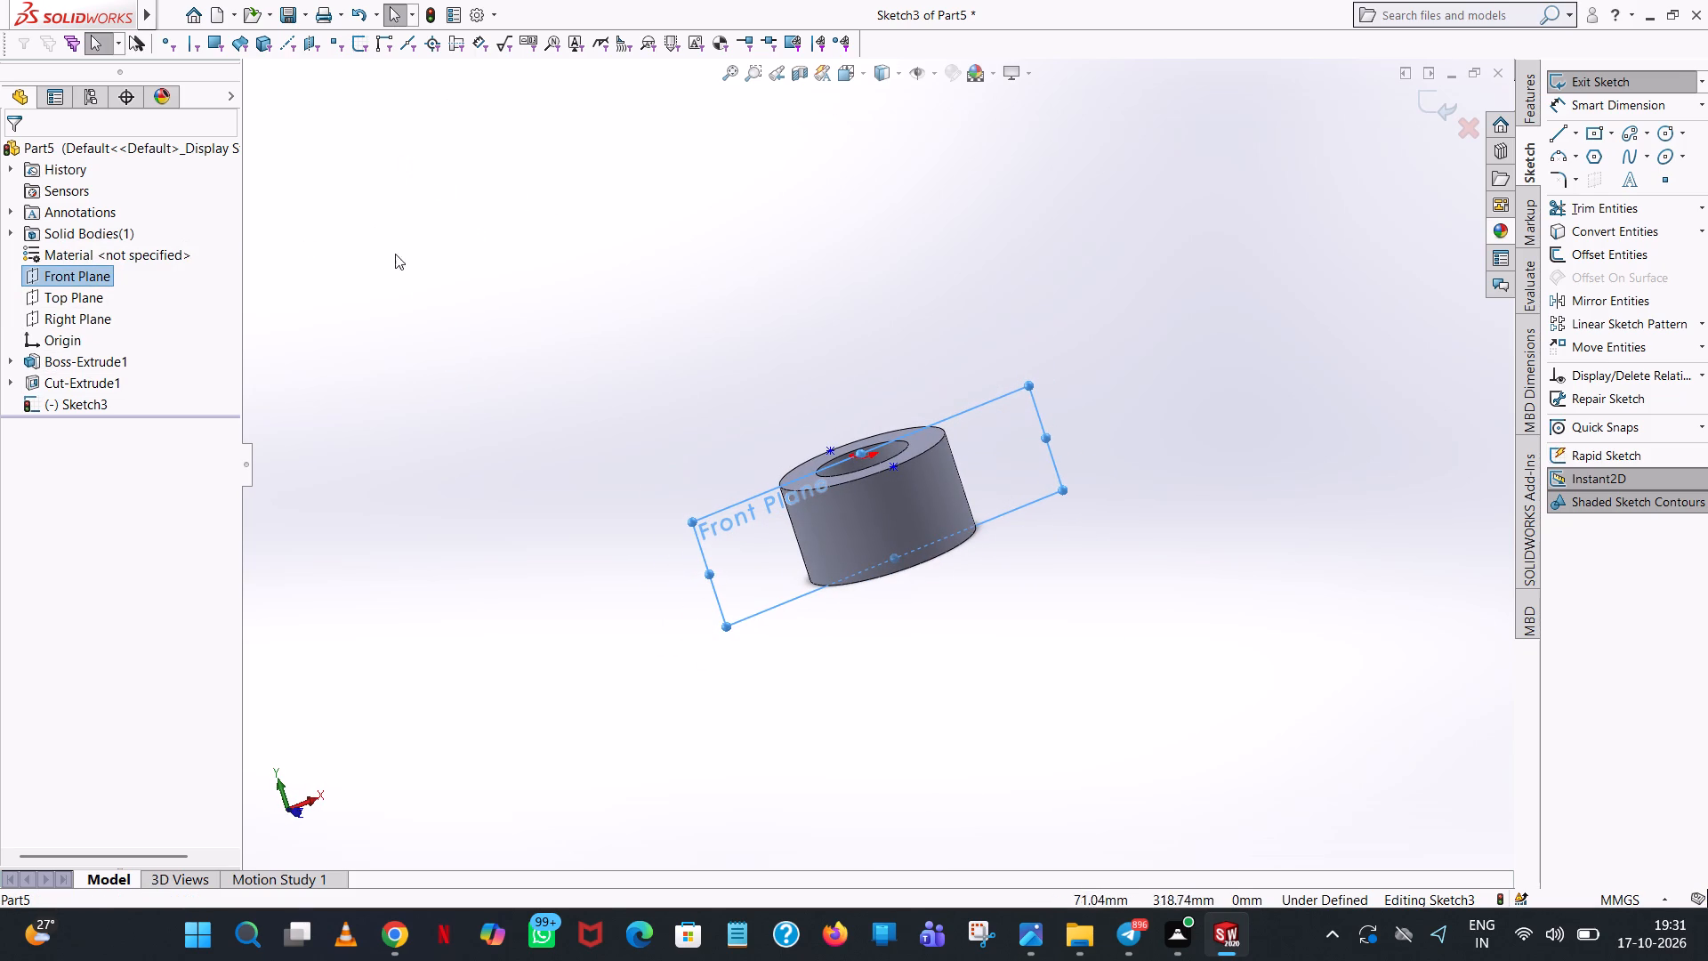
click(59, 275)
click(77, 258)
click(68, 272)
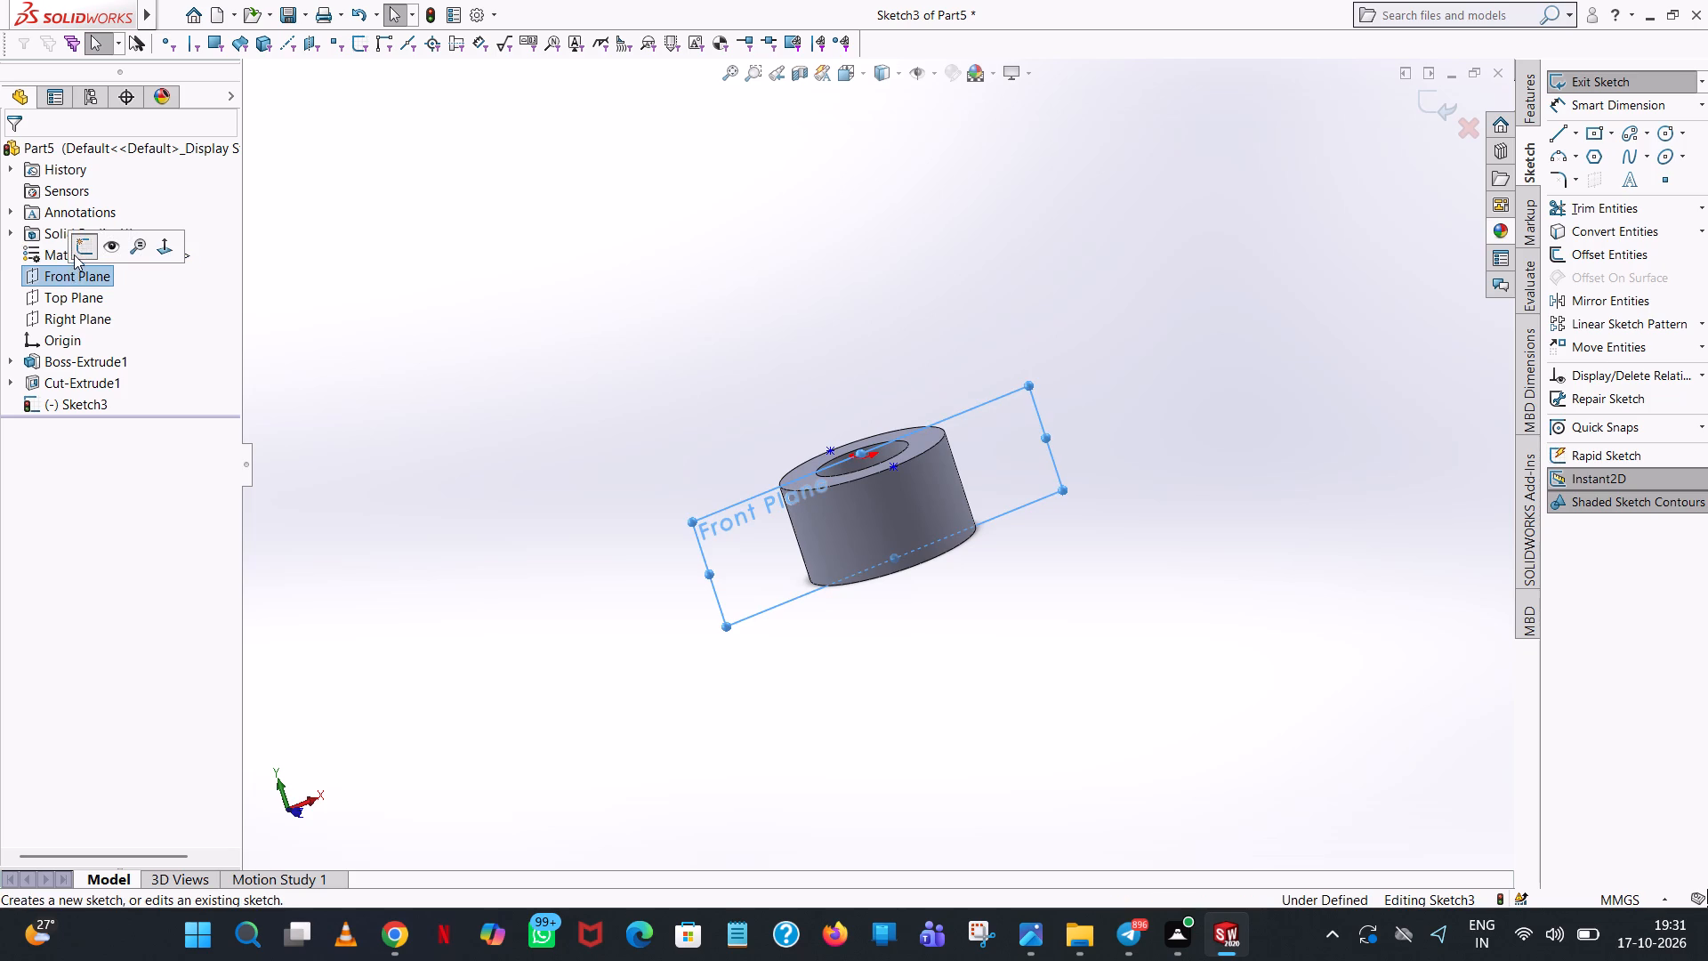
click(81, 247)
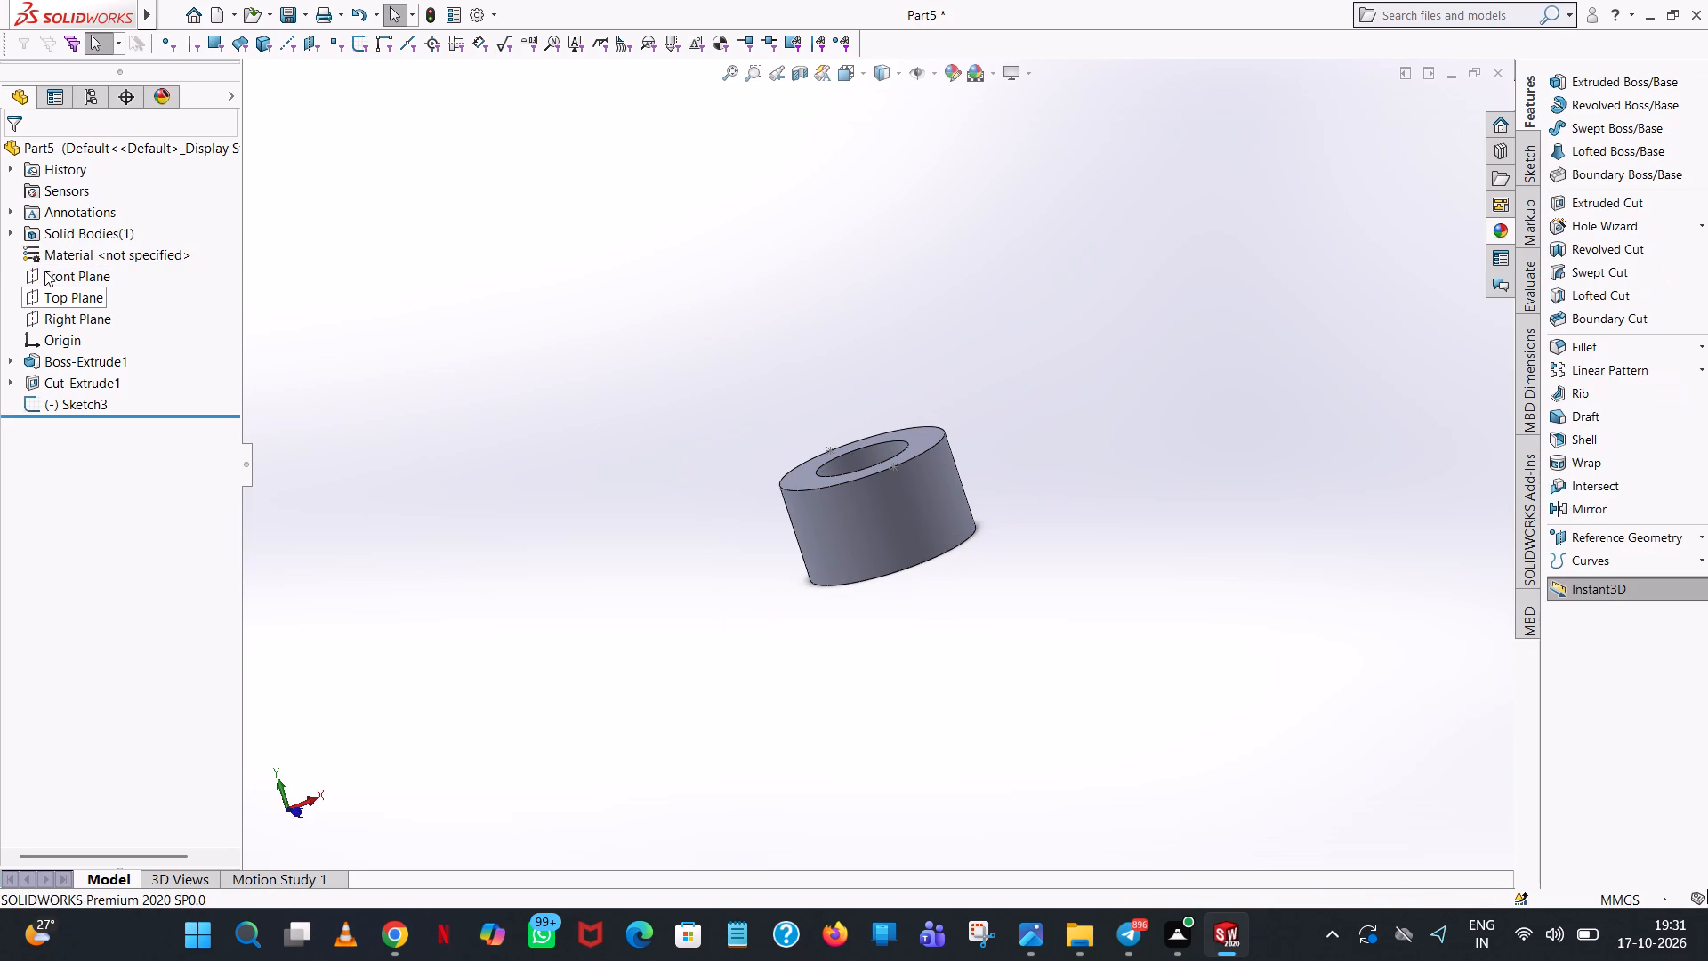
click(45, 269)
click(61, 241)
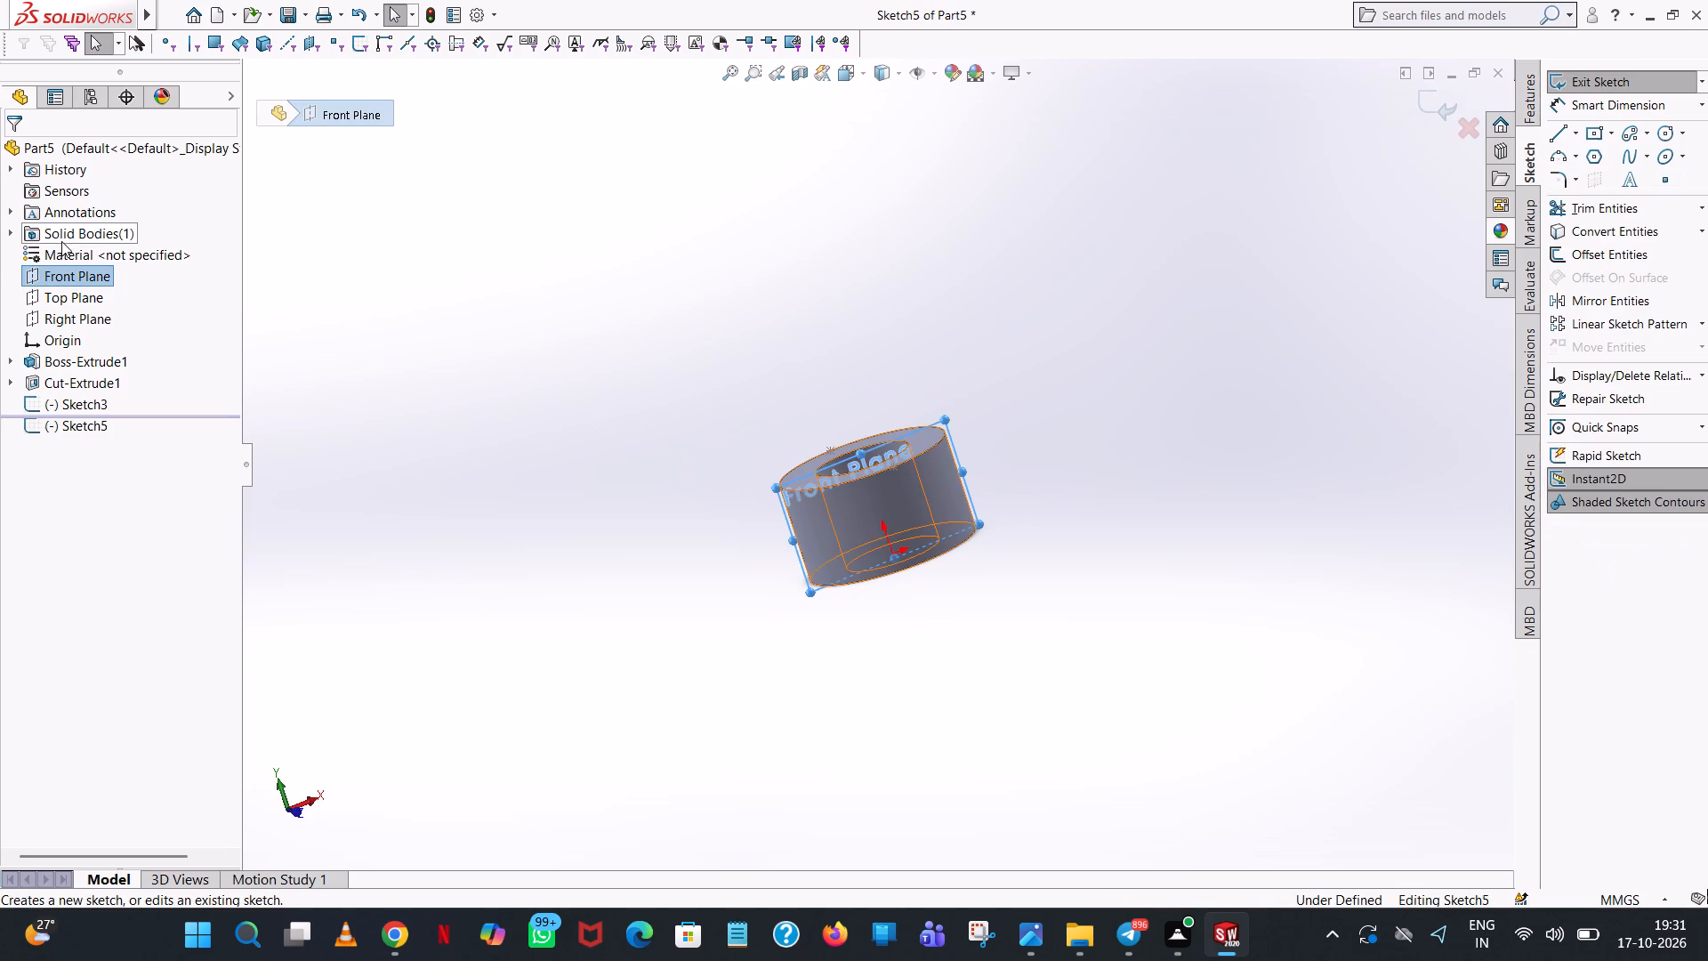
key(space)
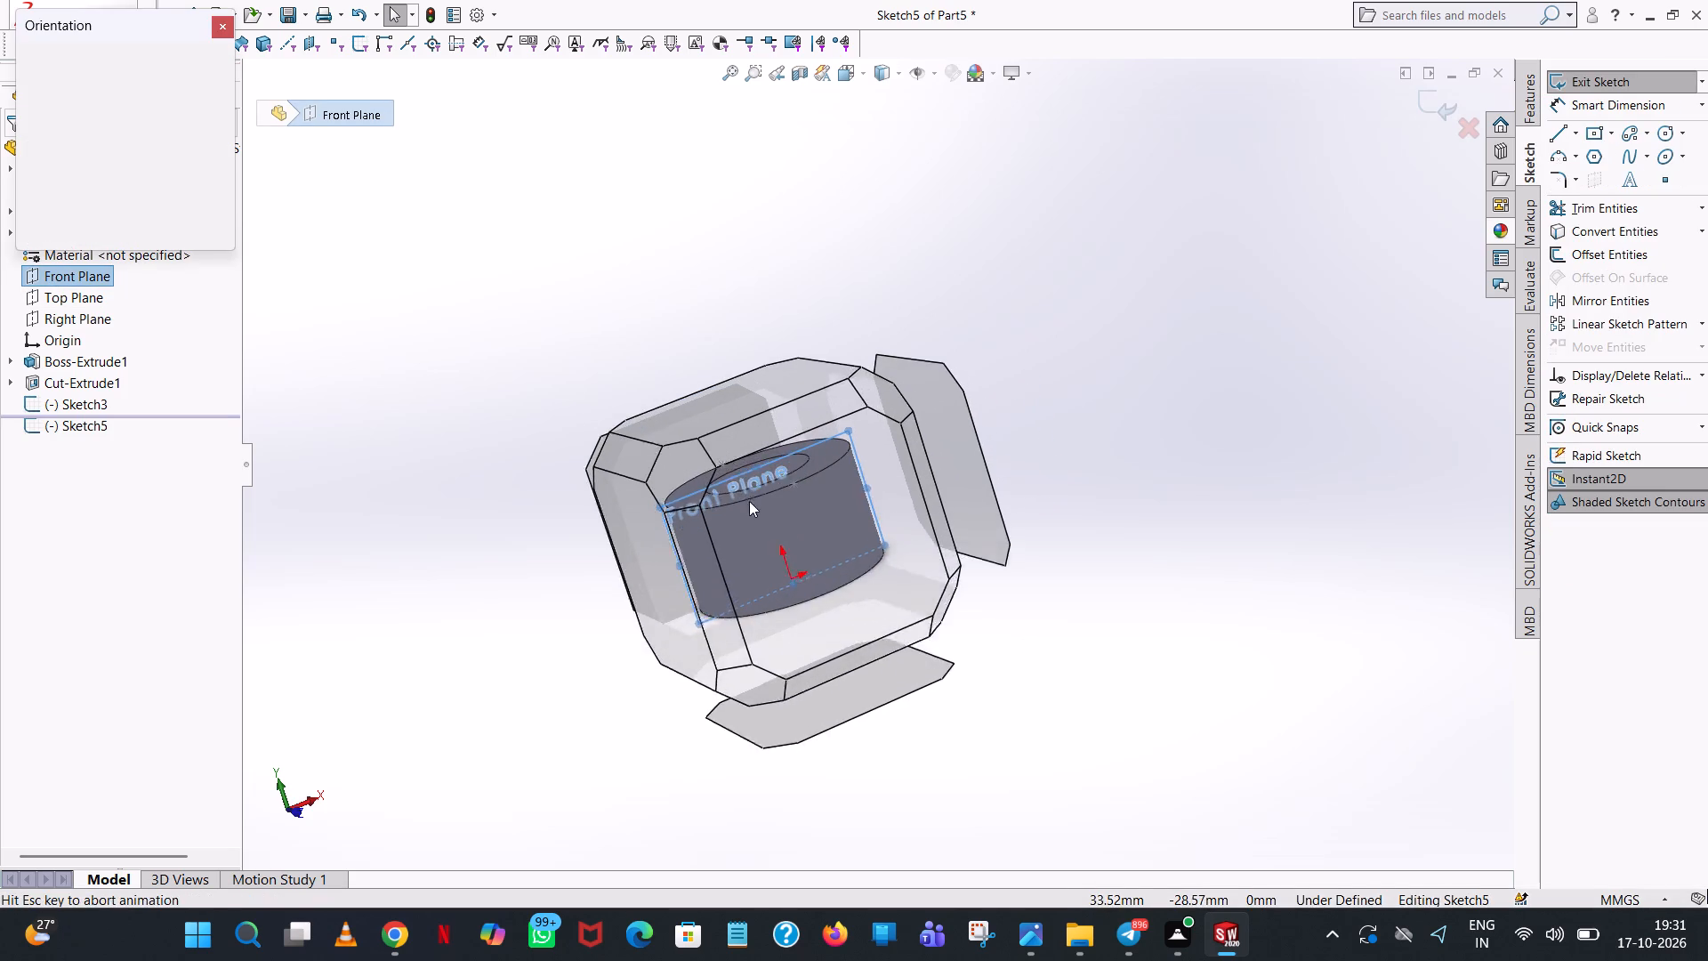
click(226, 138)
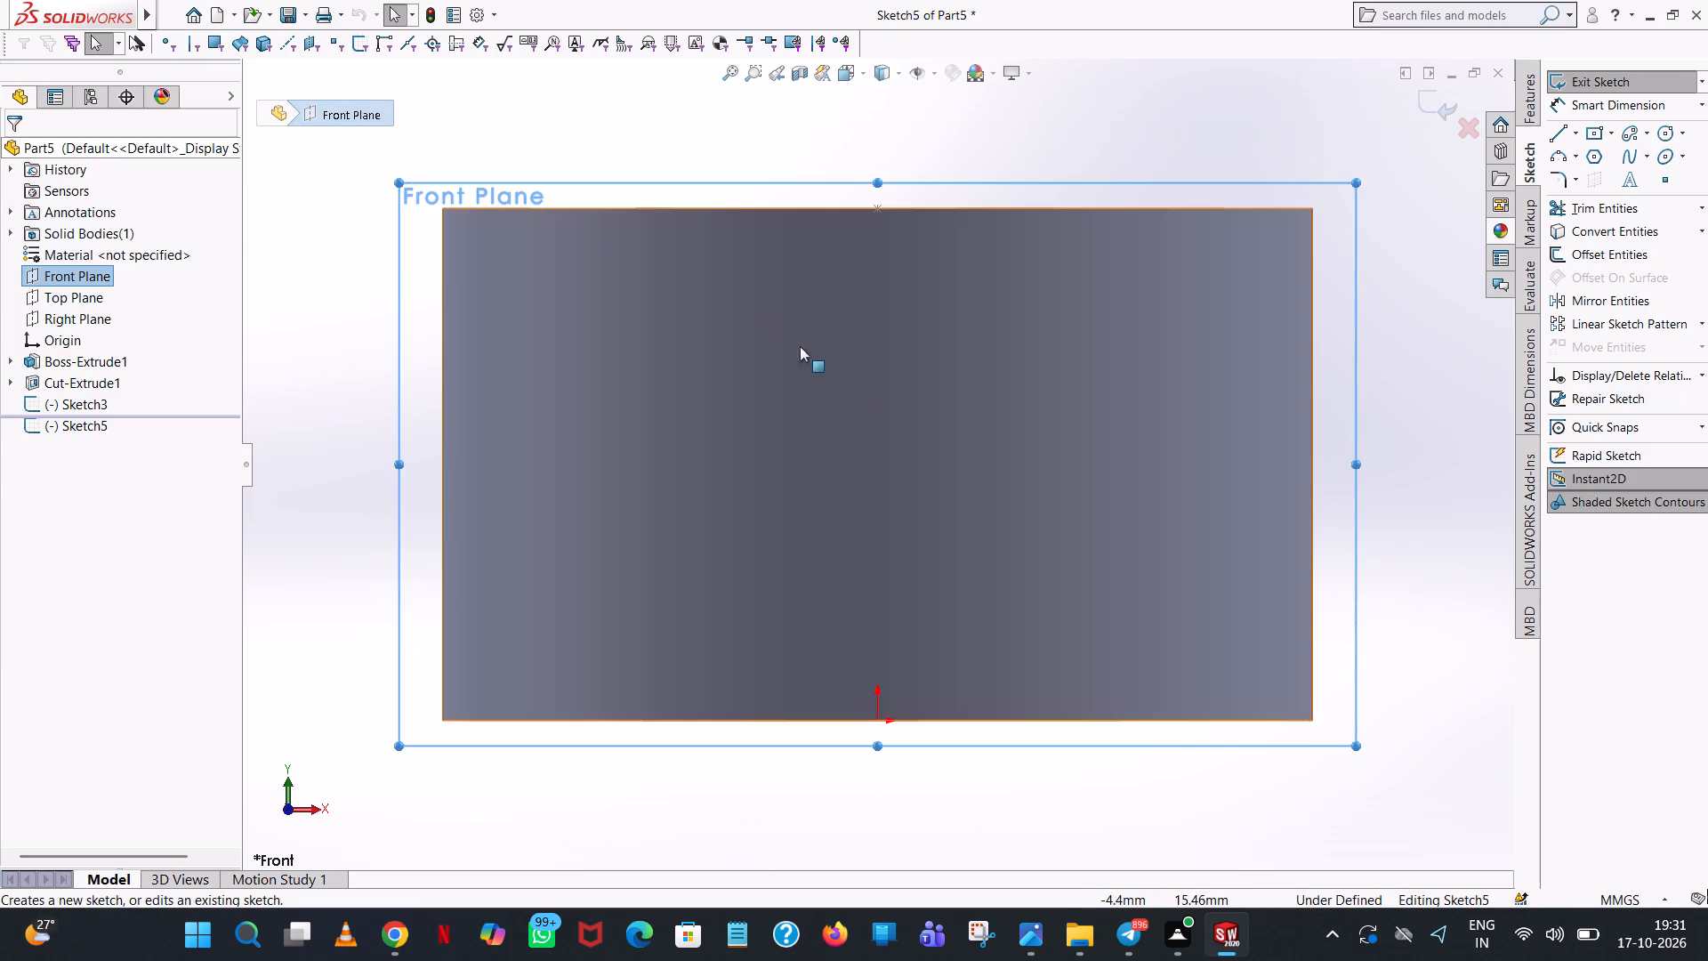
Enlarge the displayed Front Plane outline on all four sides so it extends well beyond the ring.
scroll(895, 376, up, 5)
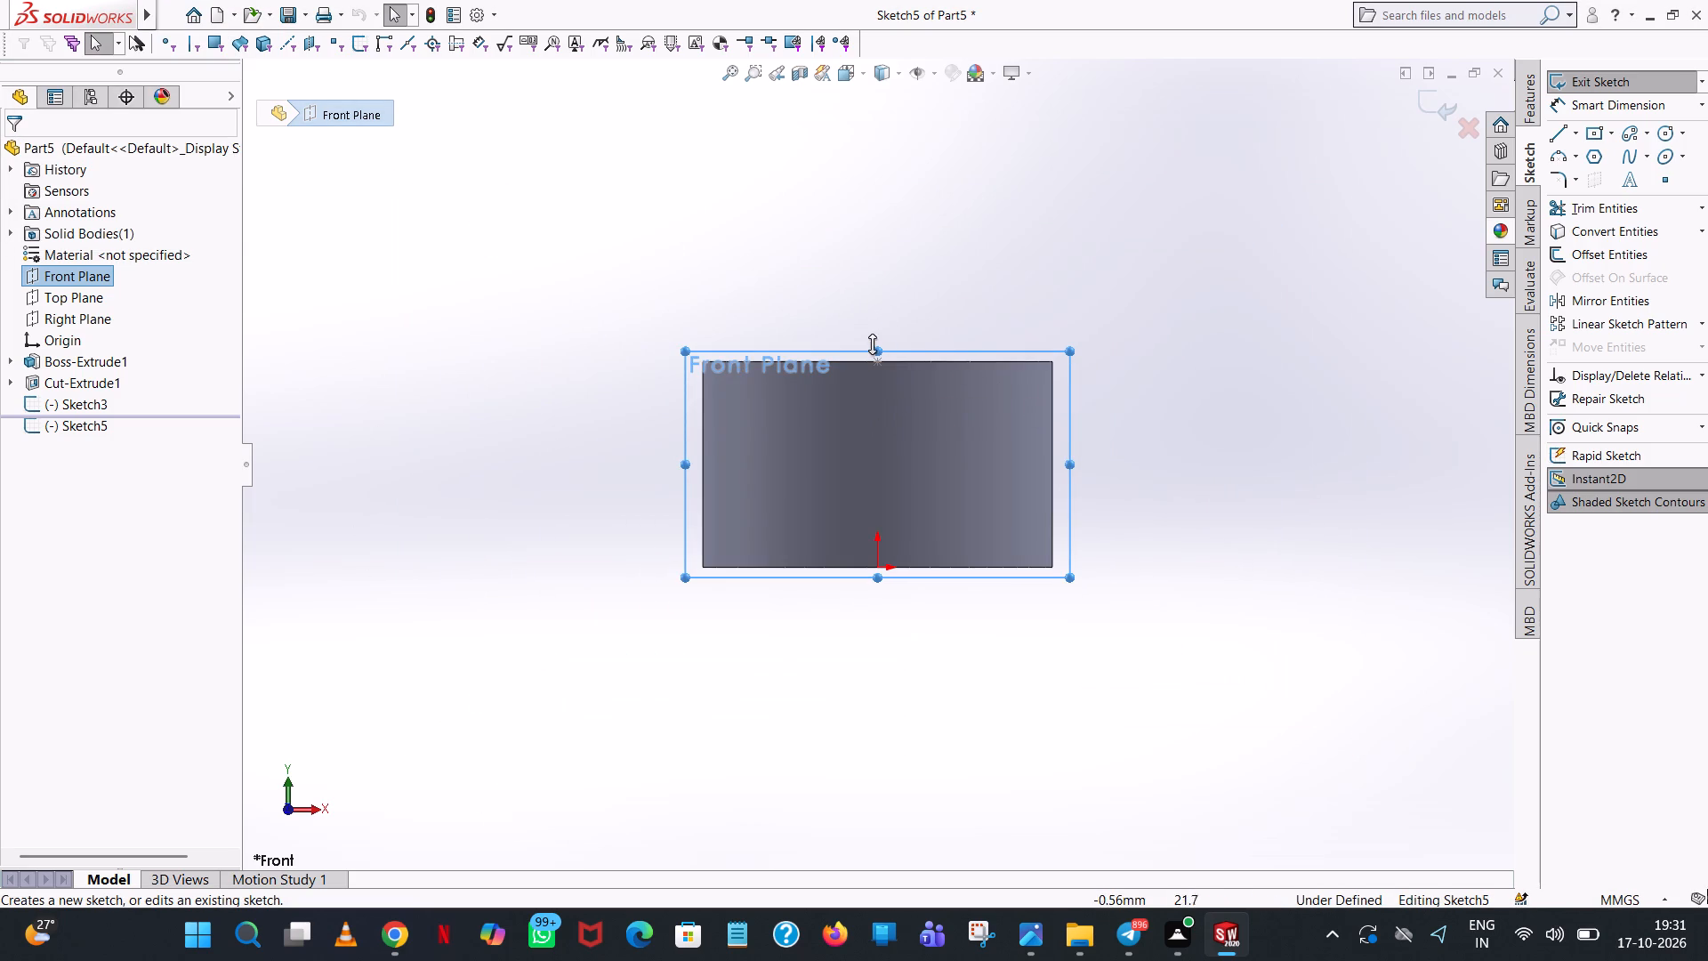
drag(872, 346, 870, 159)
drag(1069, 363, 1475, 461)
drag(686, 367, 242, 351)
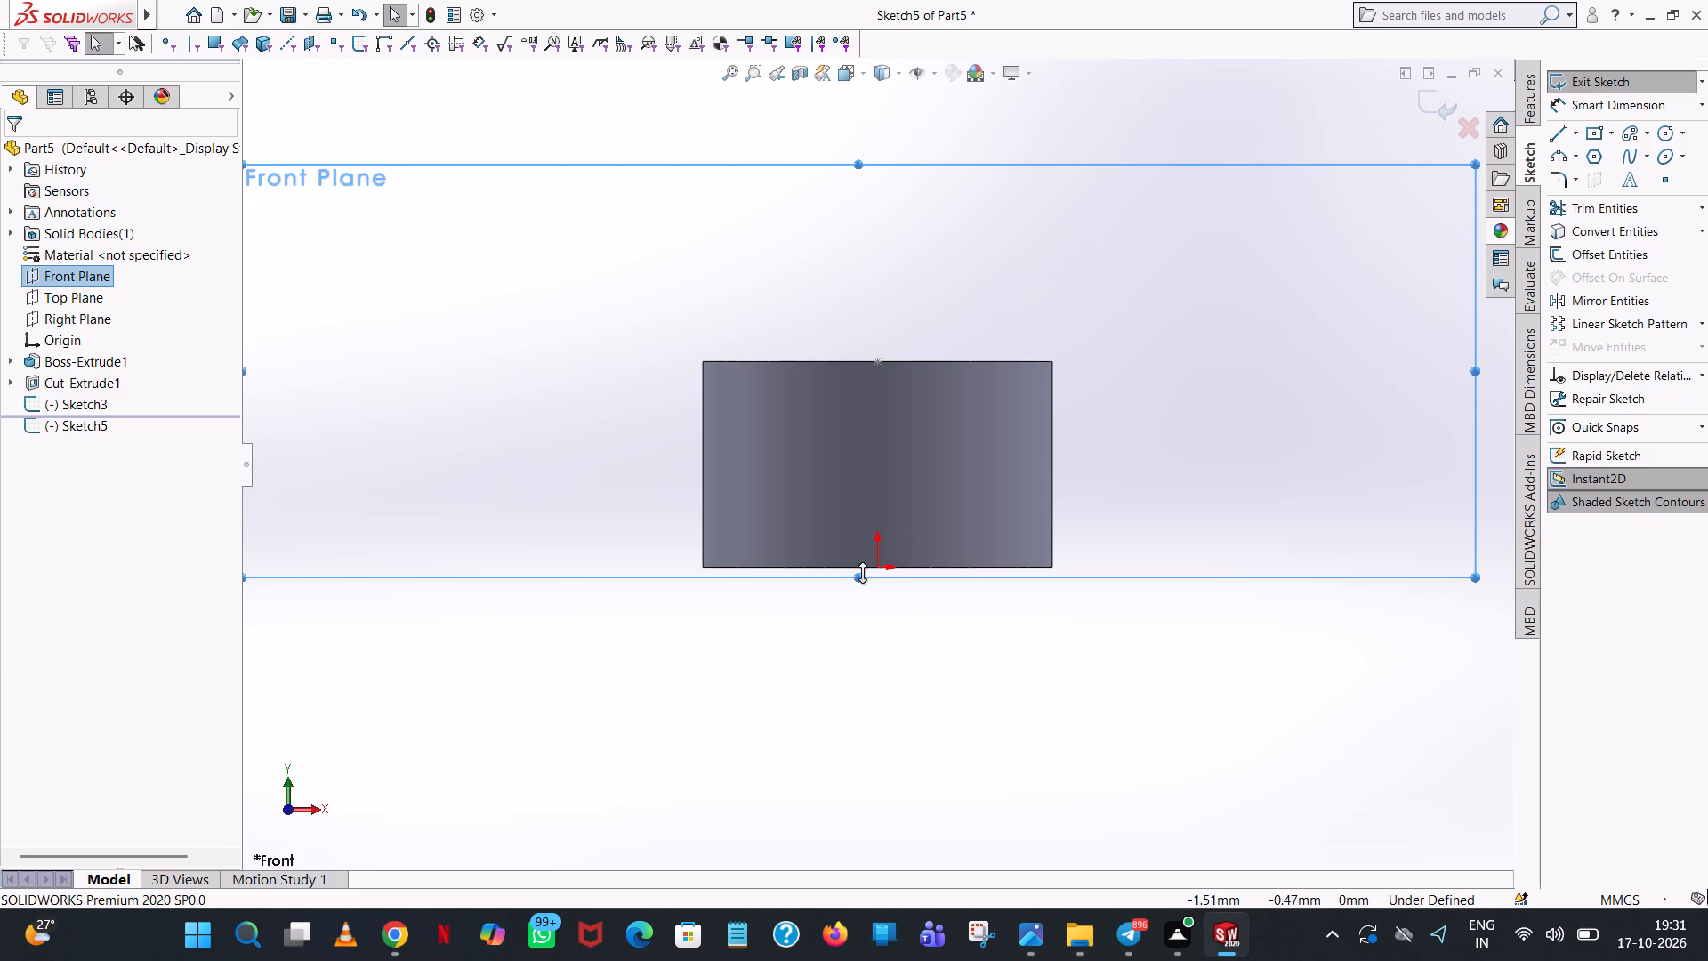
drag(862, 572, 753, 930)
scroll(1137, 513, up, 3)
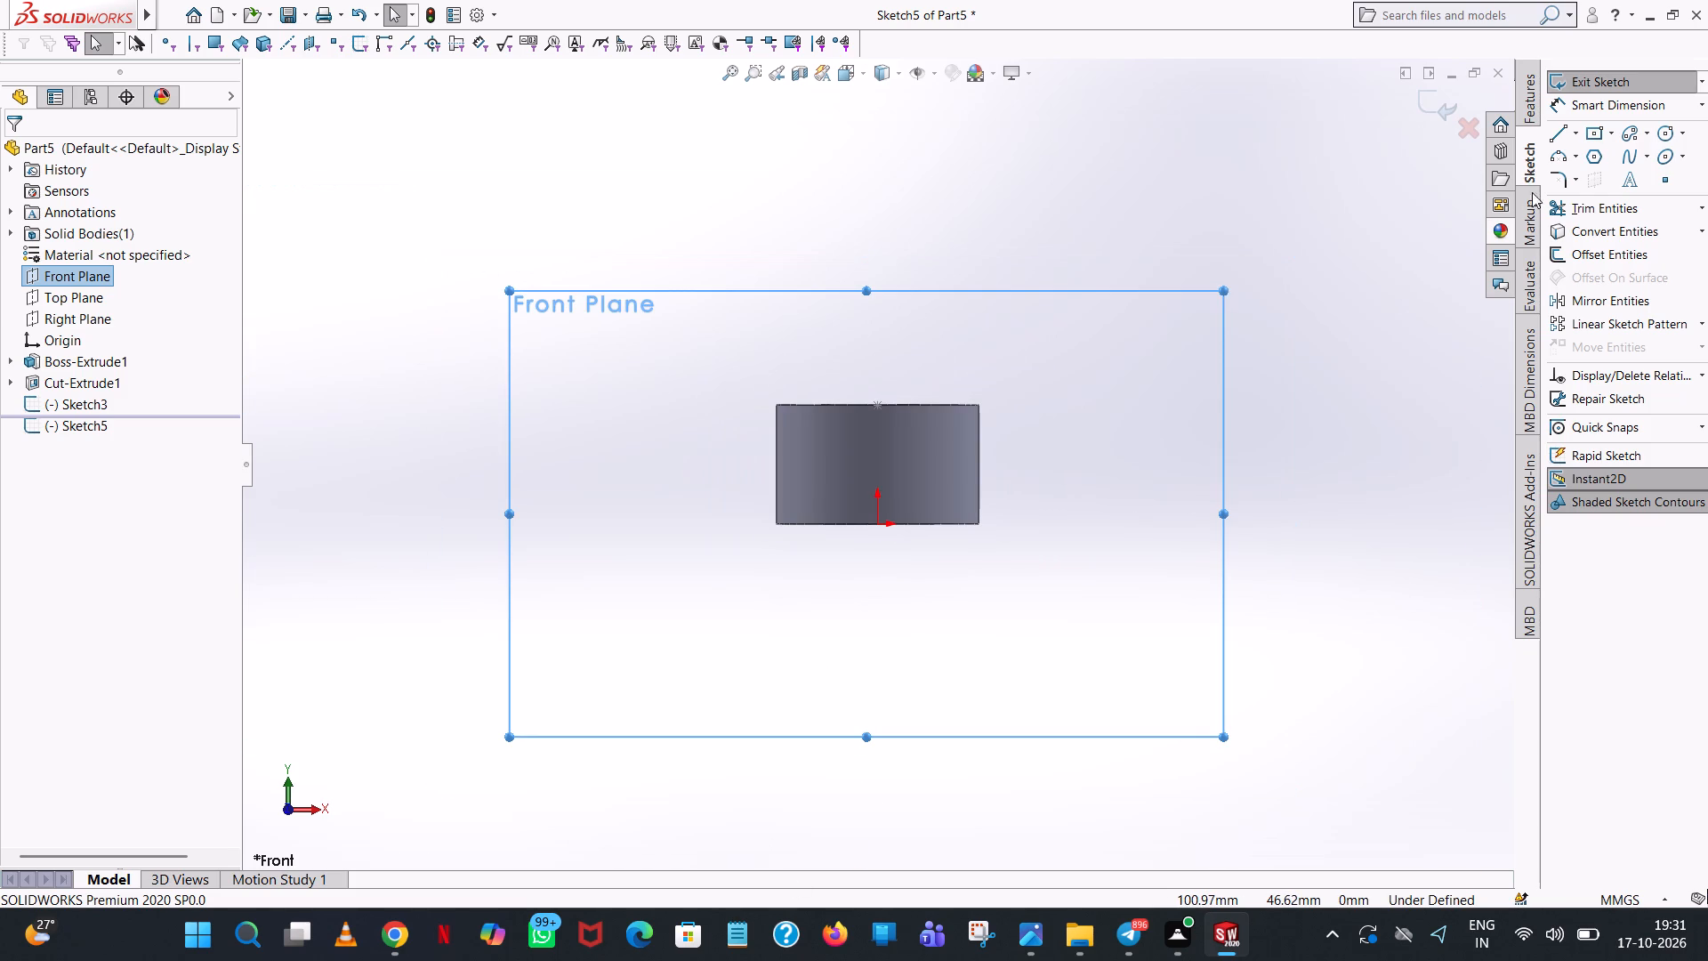
Sketch a horizontal line from the centre of the ring's upper edge outwards past its side, with a length of 19+15 mm.
click(1564, 134)
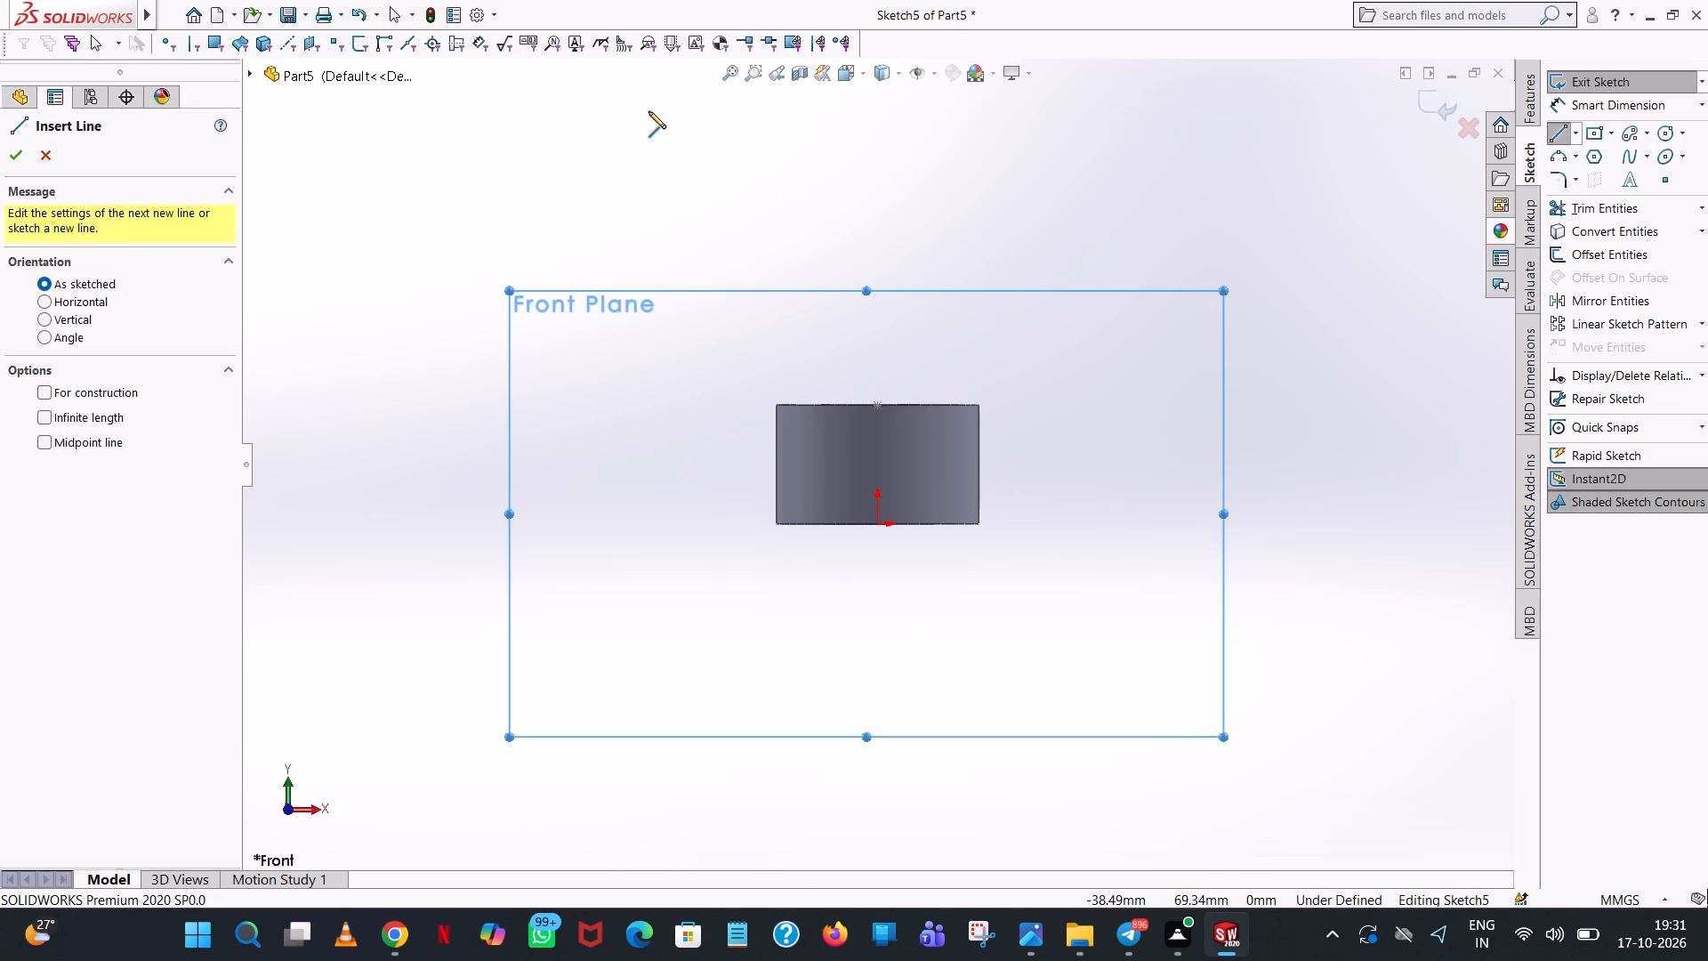
click(881, 407)
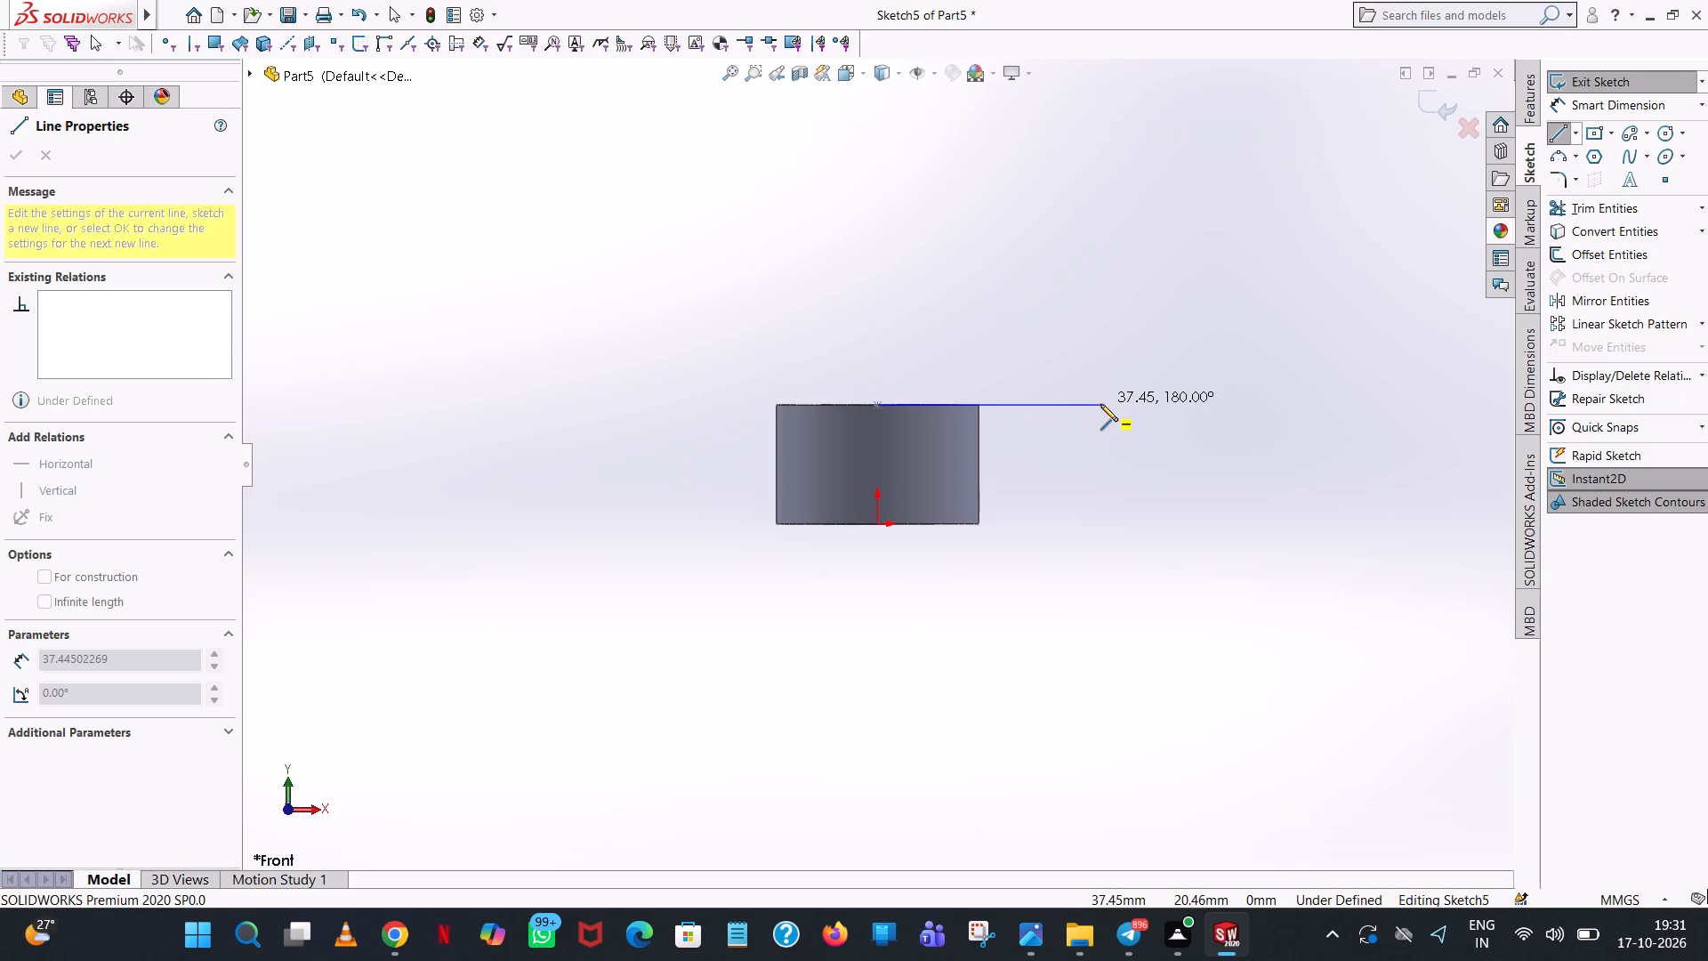
click(1100, 404)
text(19)
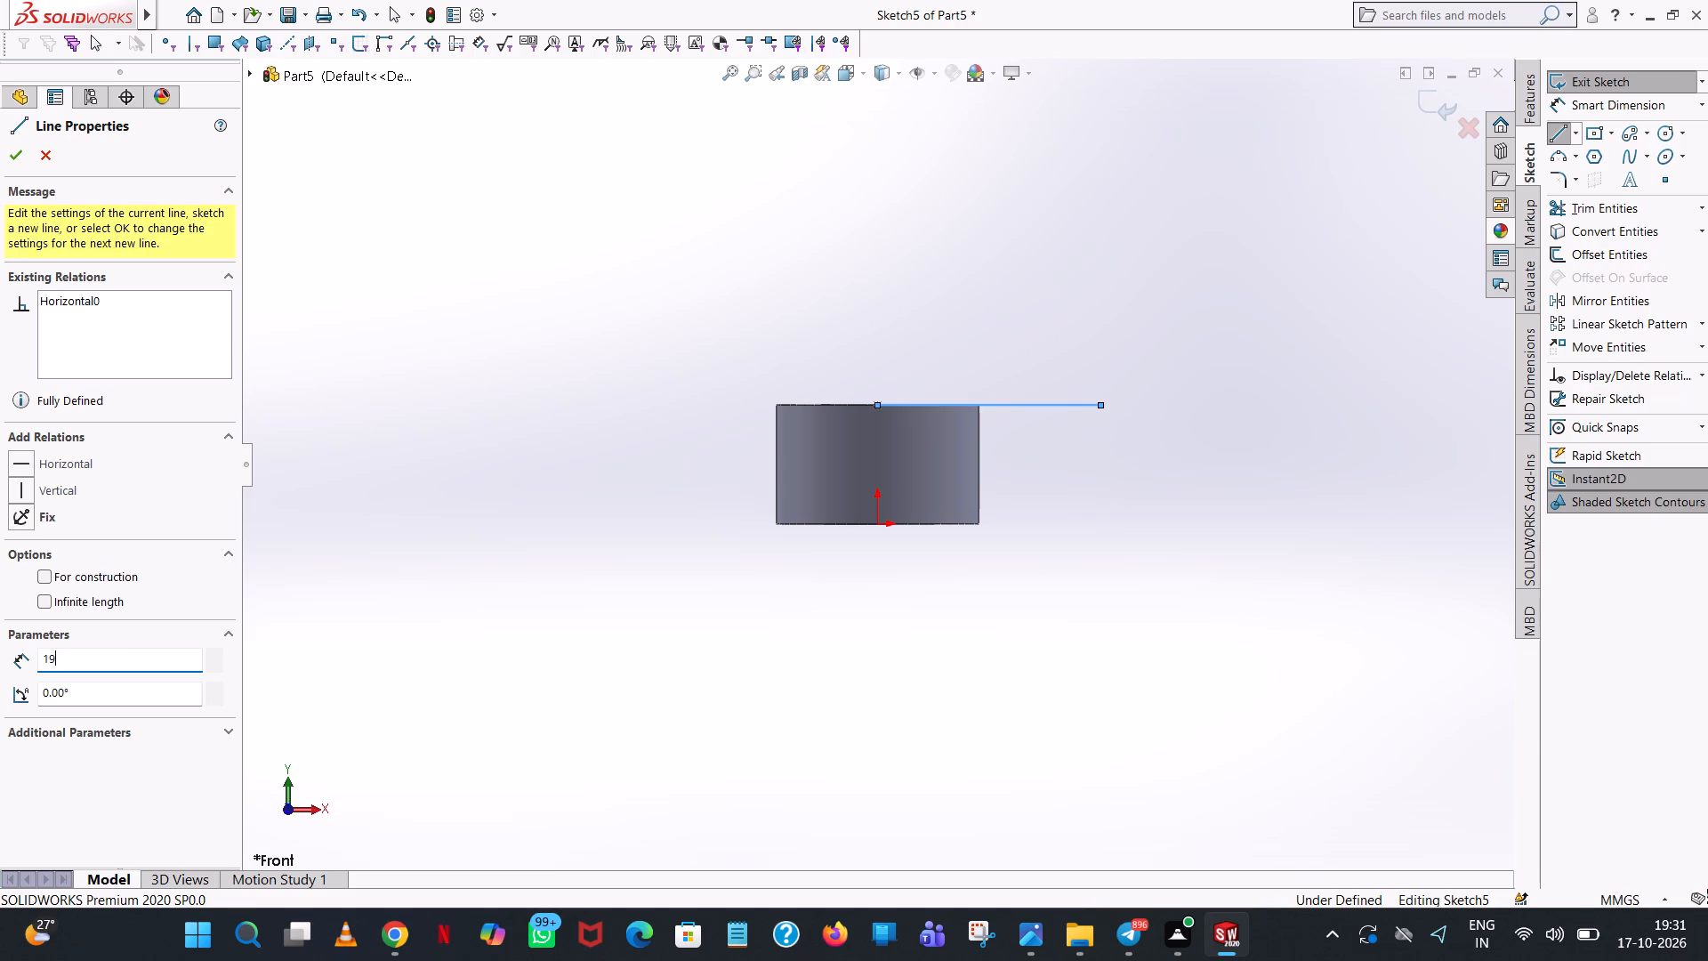
text(+15)
key(Return)
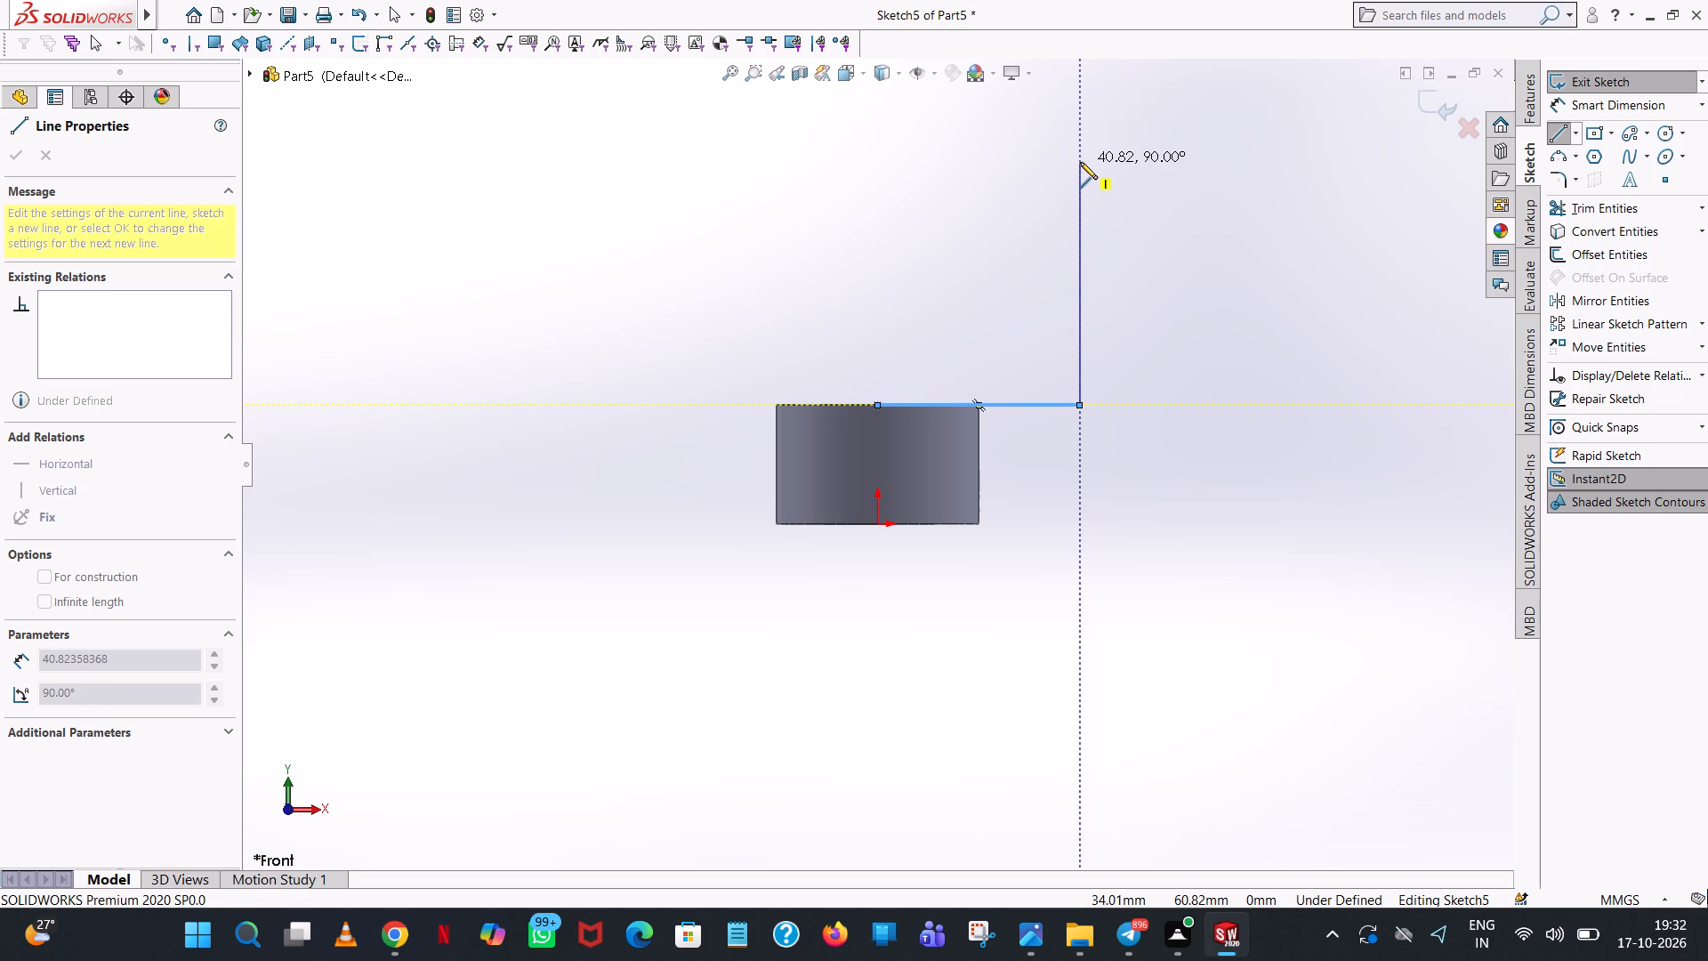
Sketch a vertical line upwards from the outer end of the horizontal line, with a length of 42+15 mm.
click(1080, 162)
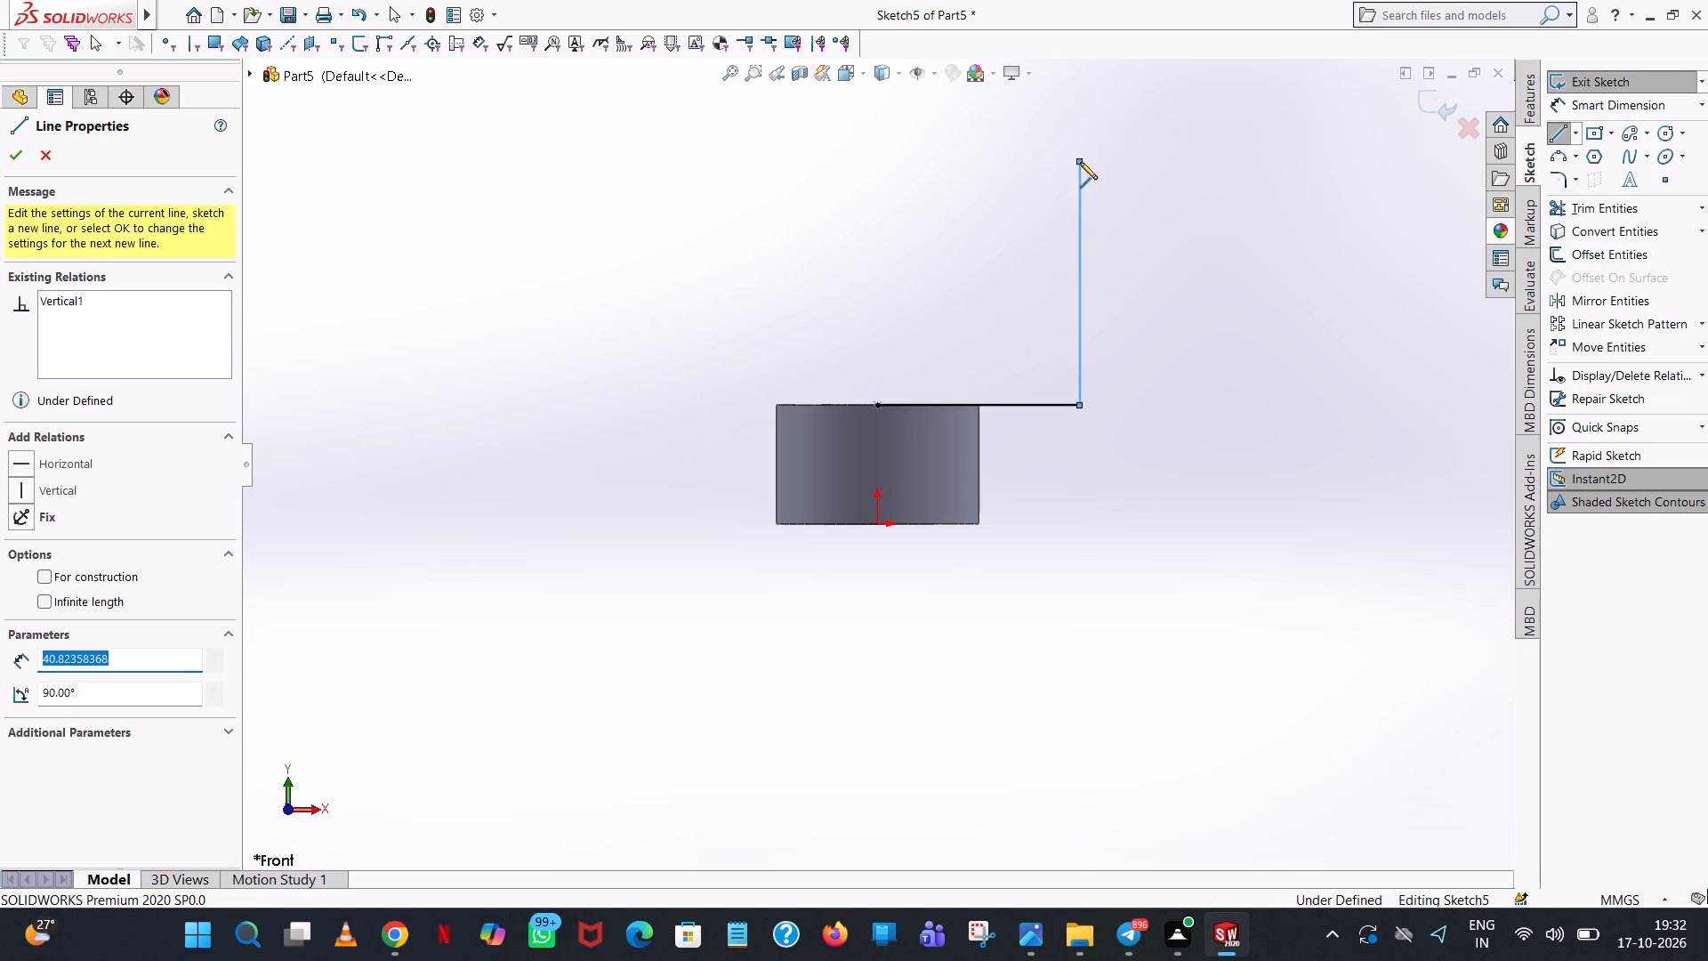
text(42)
key(plus)
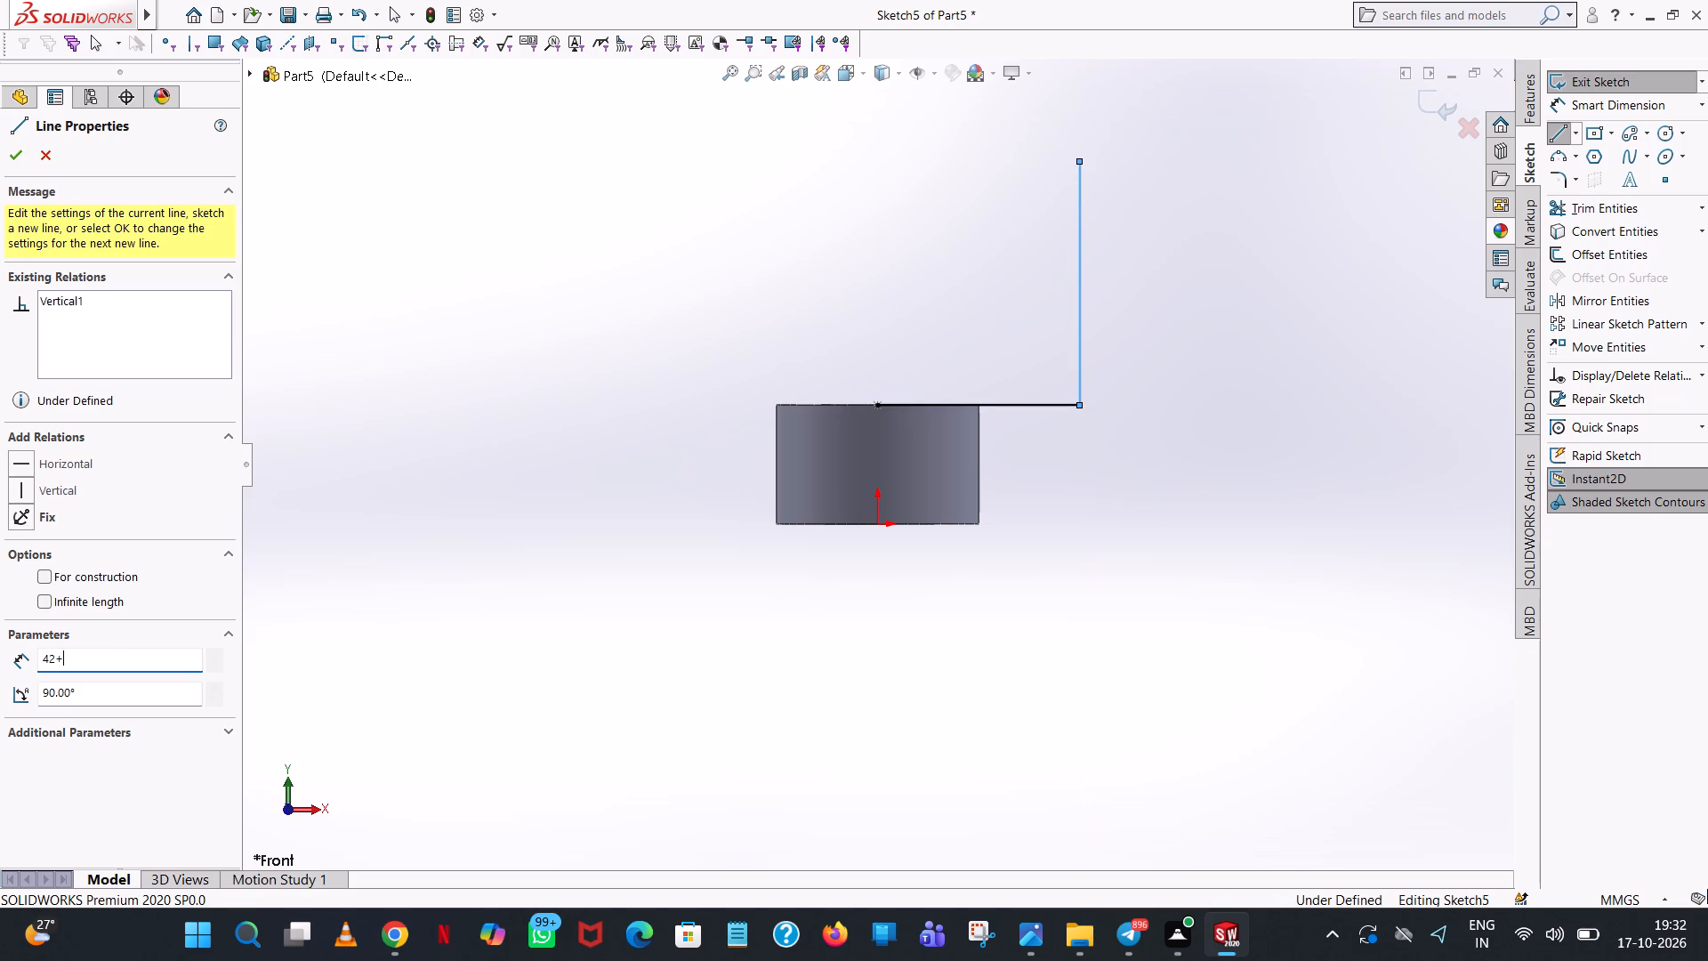
text(10)
key(BackSpace)
key(5)
key(Return)
Close the L-shaped arm profile with a 15 mm top edge, a 42 mm inner vertical edge and a step back to the ring's centre.
scroll(959, 132, up, 2)
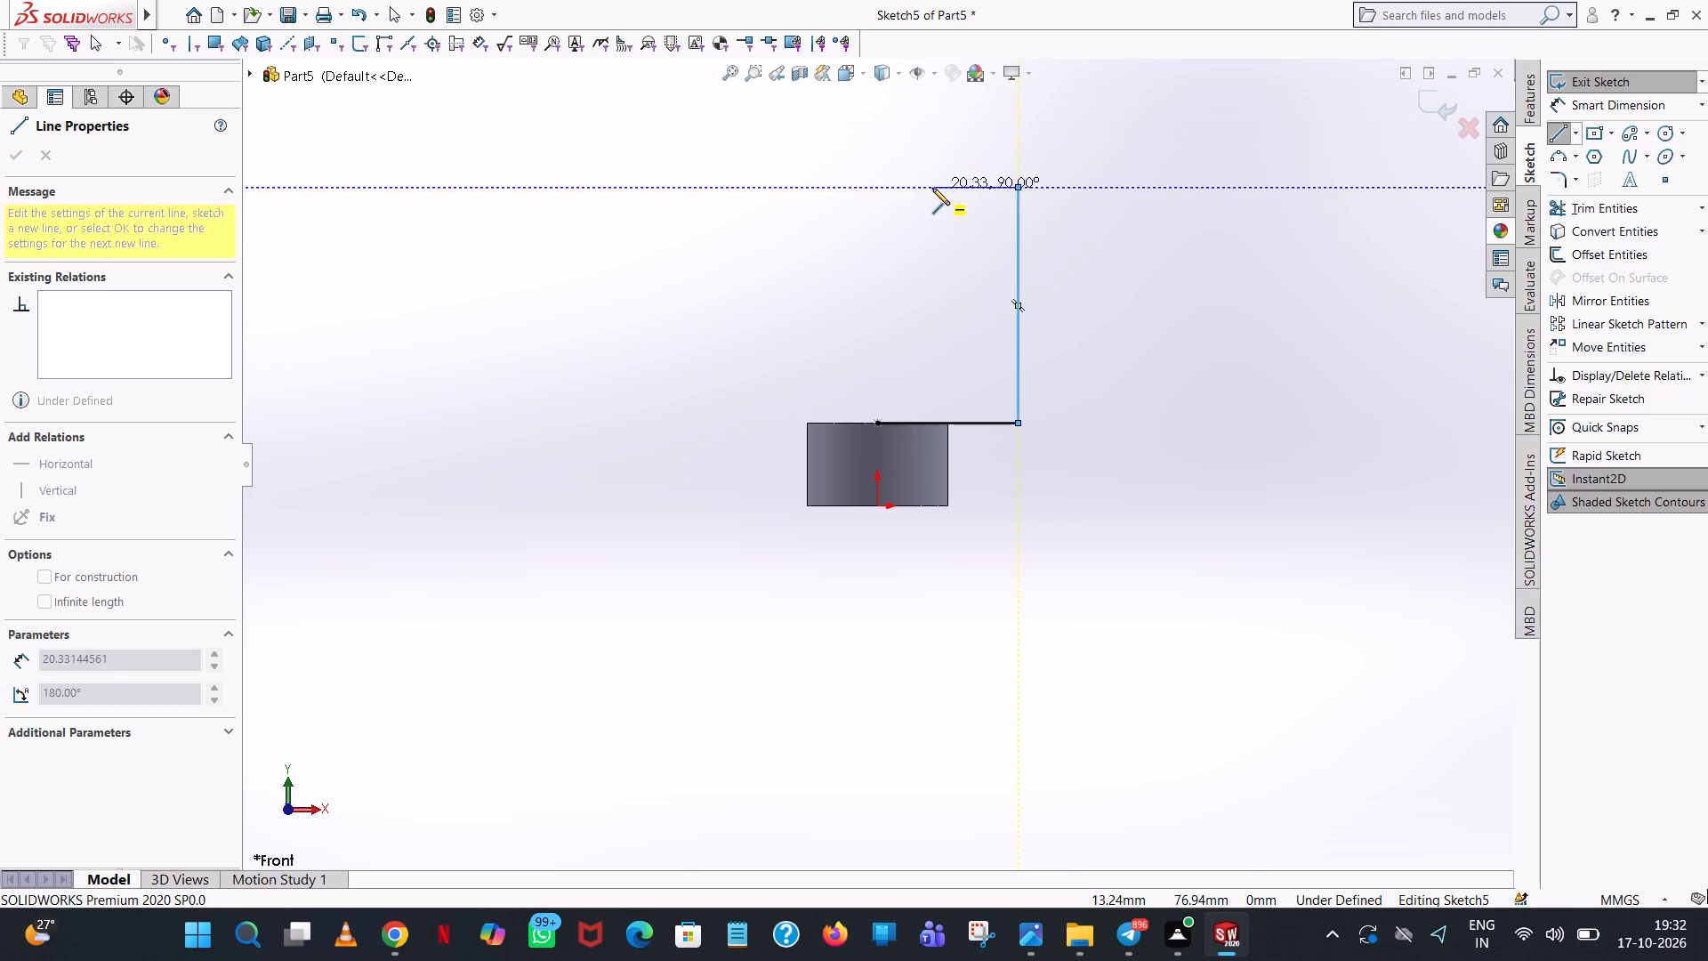
click(932, 188)
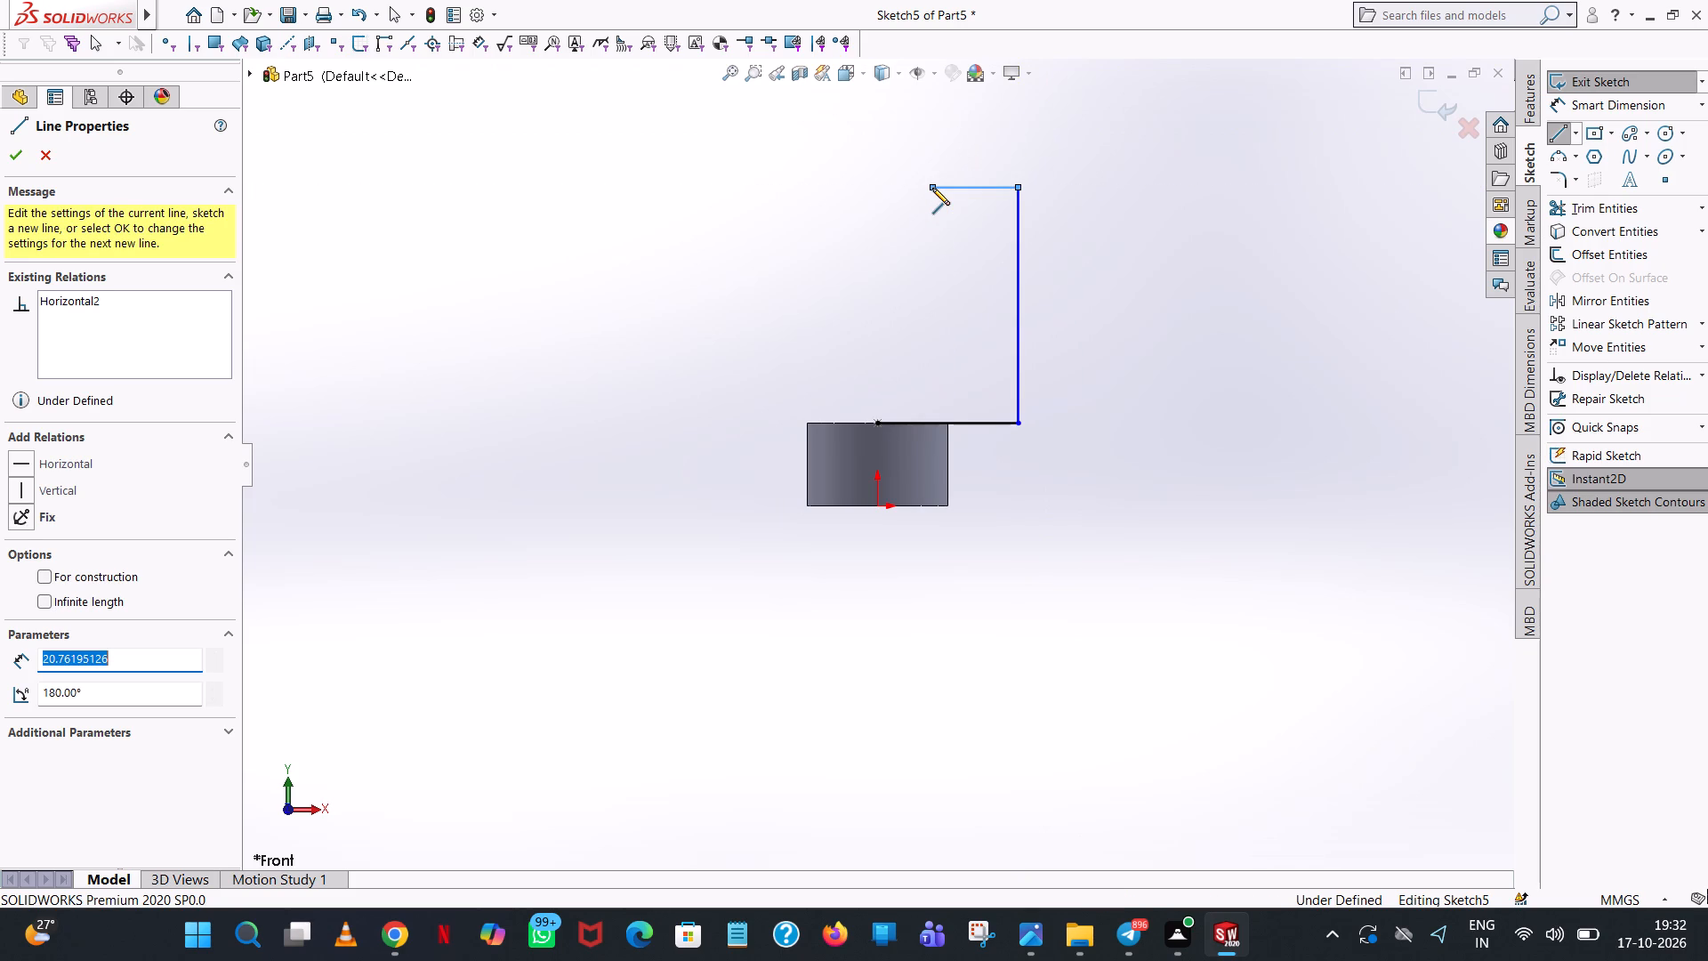
text(15)
key(Return)
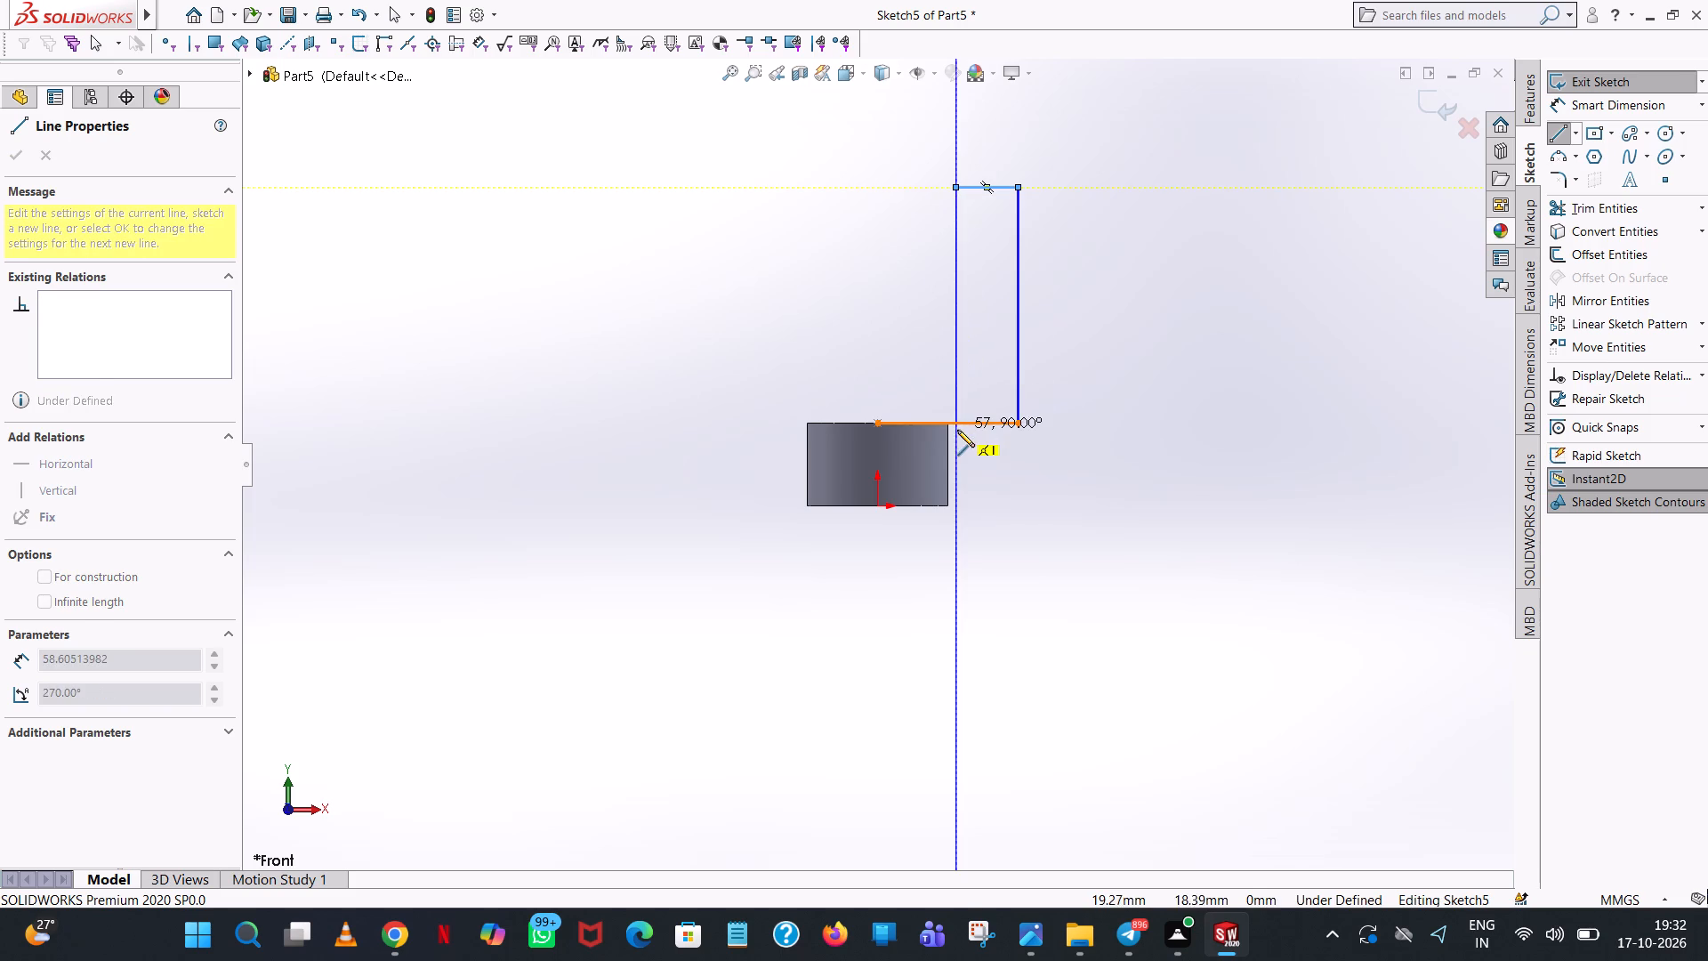
click(955, 390)
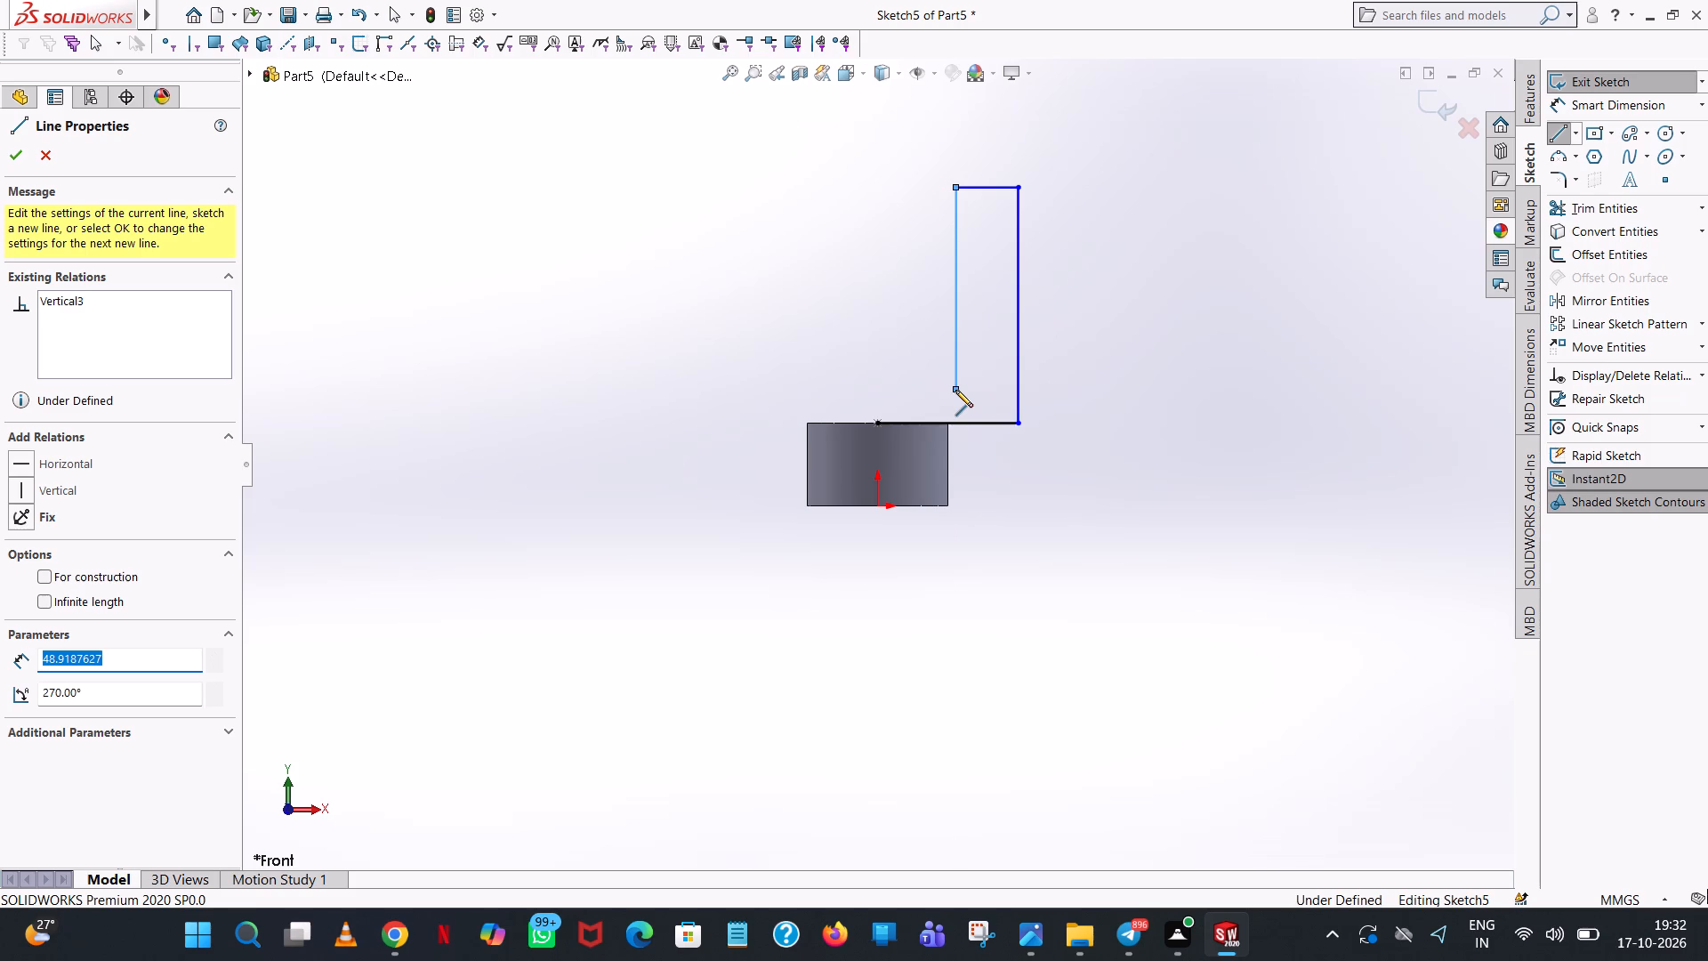
text(42)
key(Return)
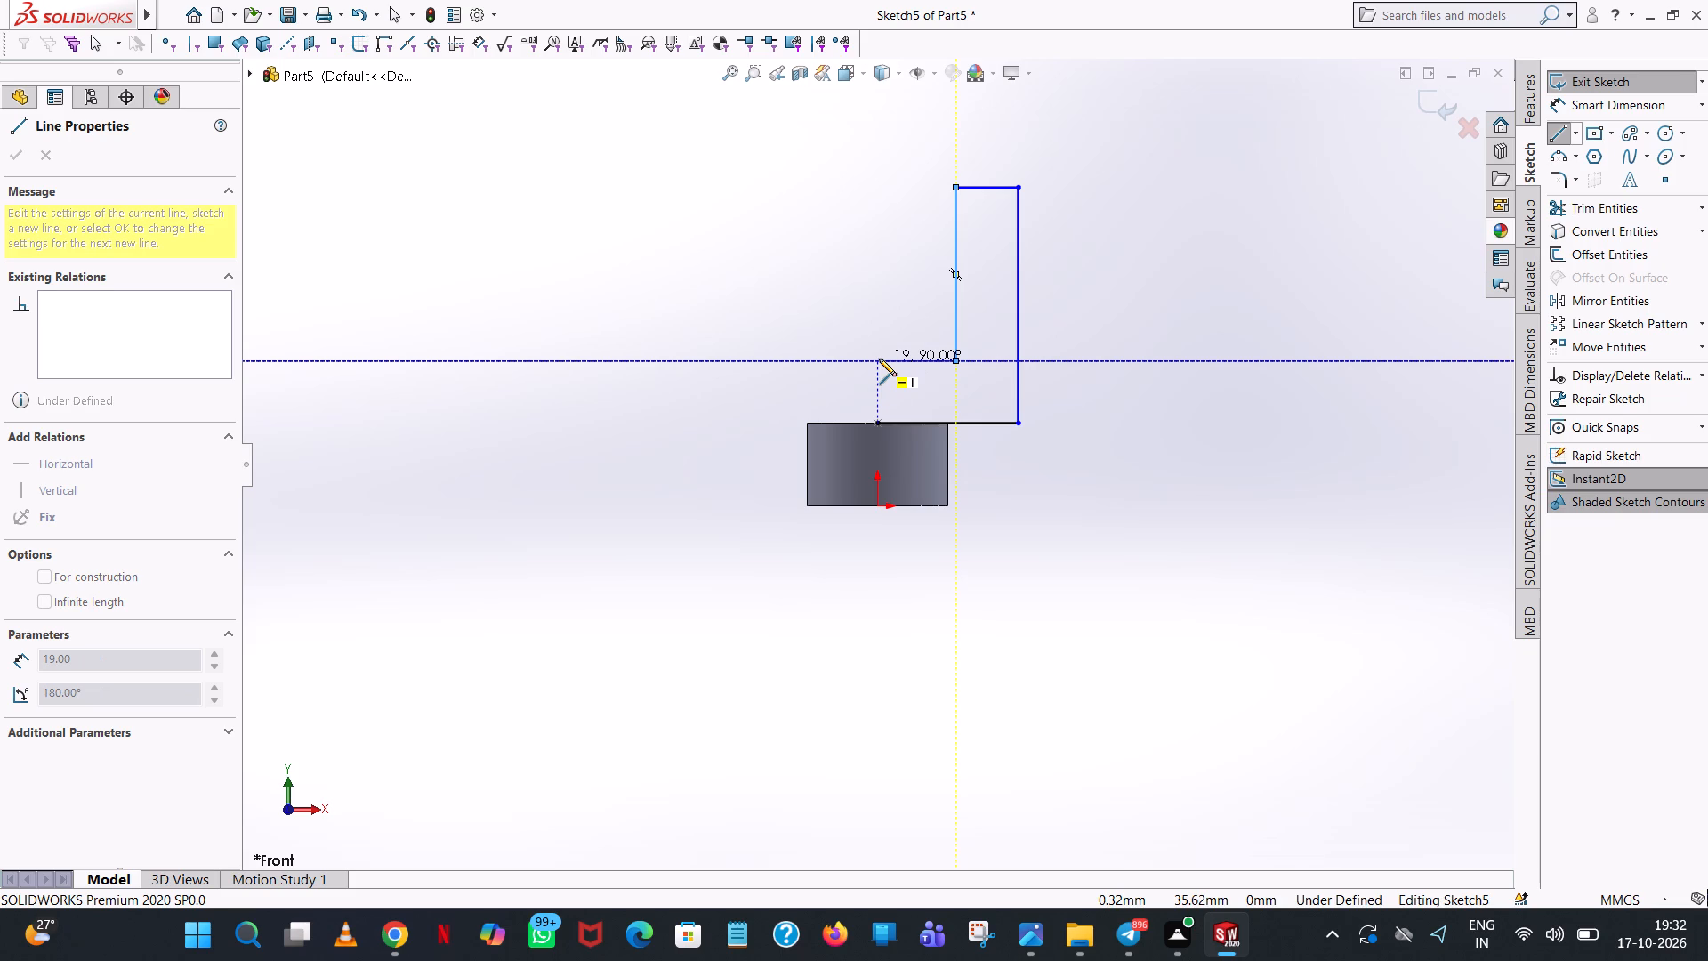
click(879, 359)
click(880, 418)
right_click(880, 418)
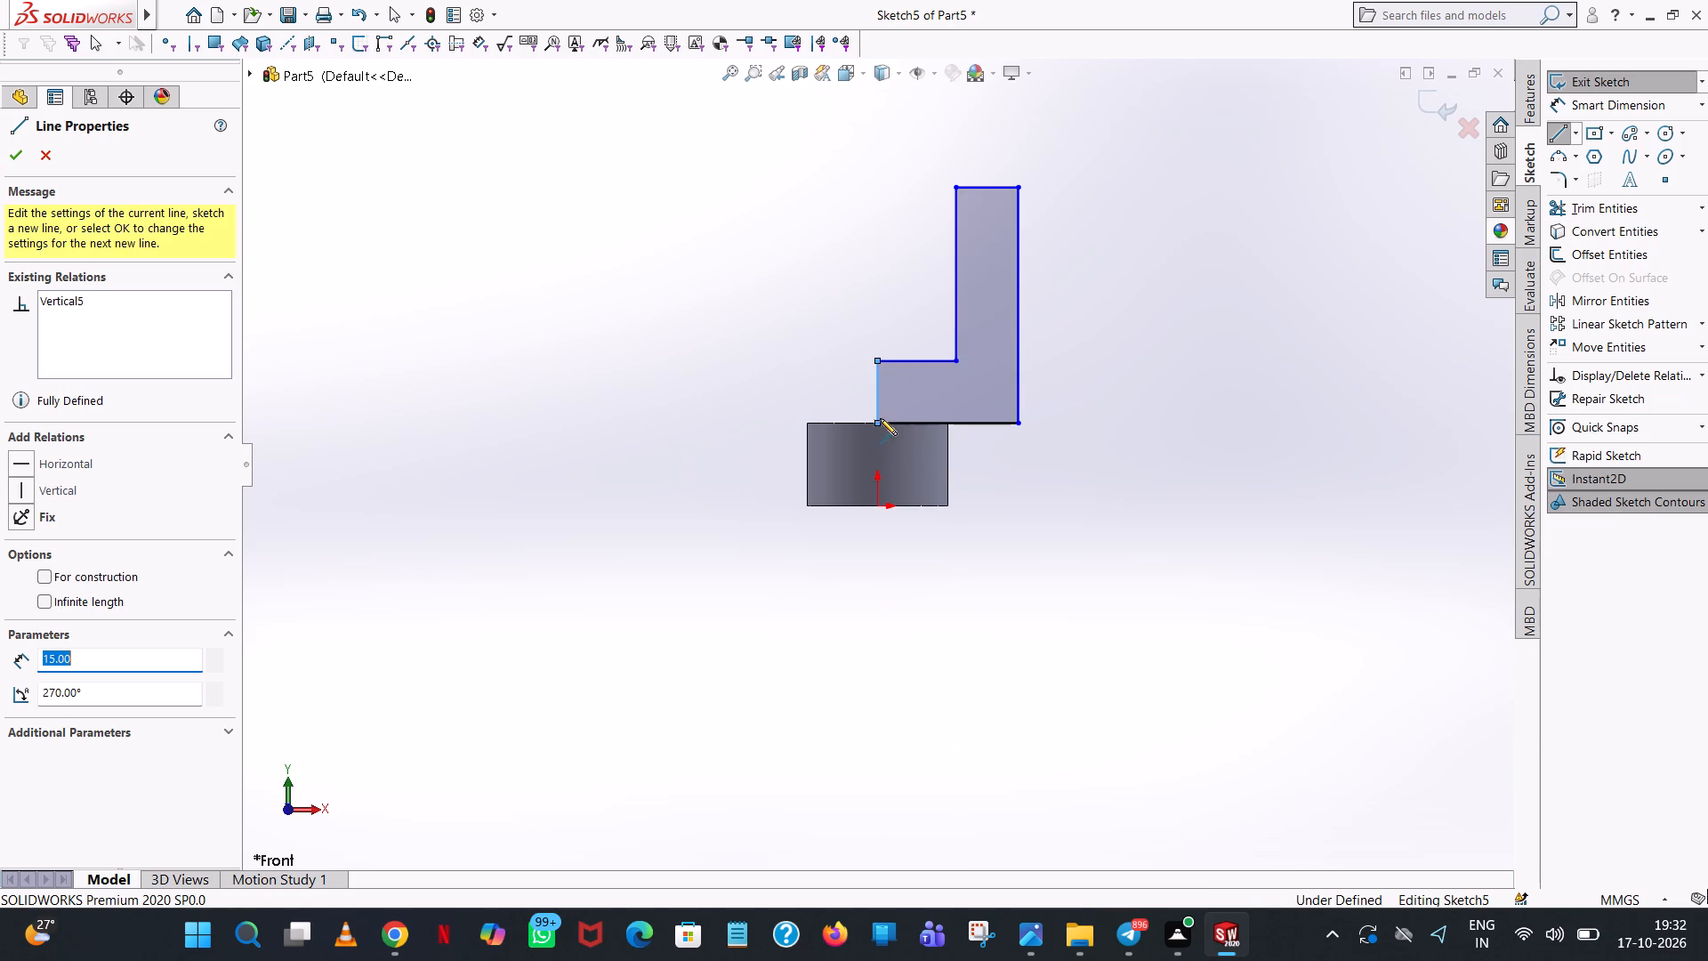
click(901, 437)
Round the L-profile's outer bottom corner and inner corner with 15 mm sketch fillets.
middle_drag(1051, 440, 859, 457)
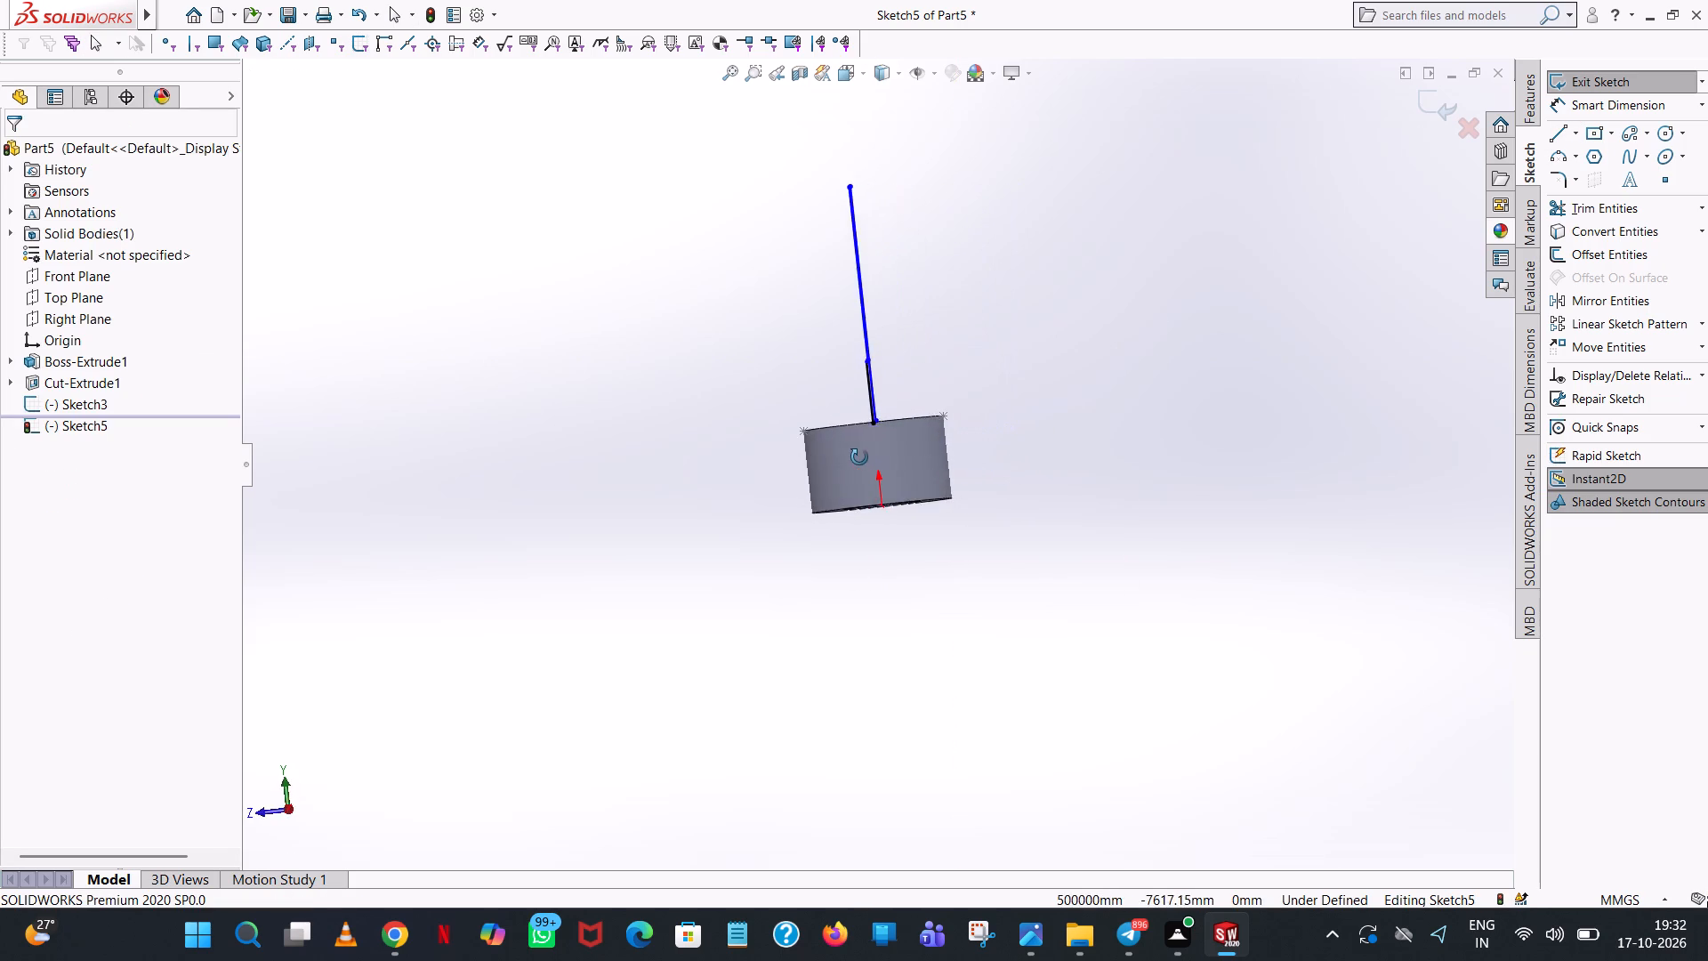
middle_drag(859, 457, 973, 484)
scroll(945, 507, up, 1)
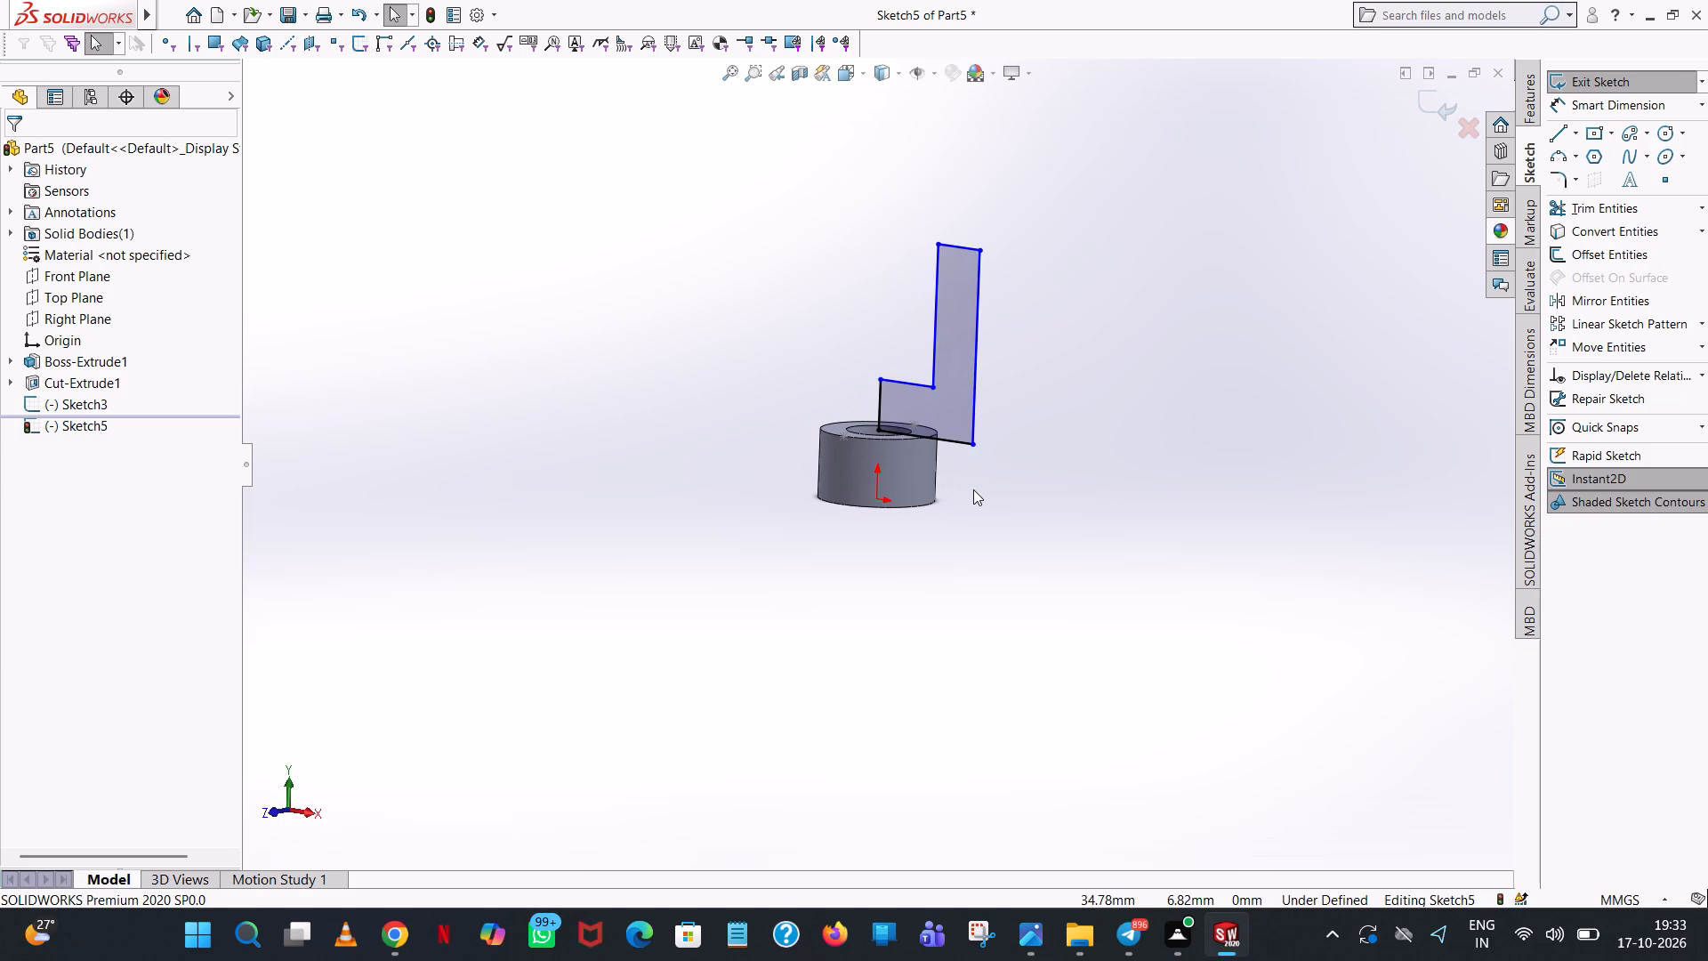
middle_drag(1051, 457, 1092, 416)
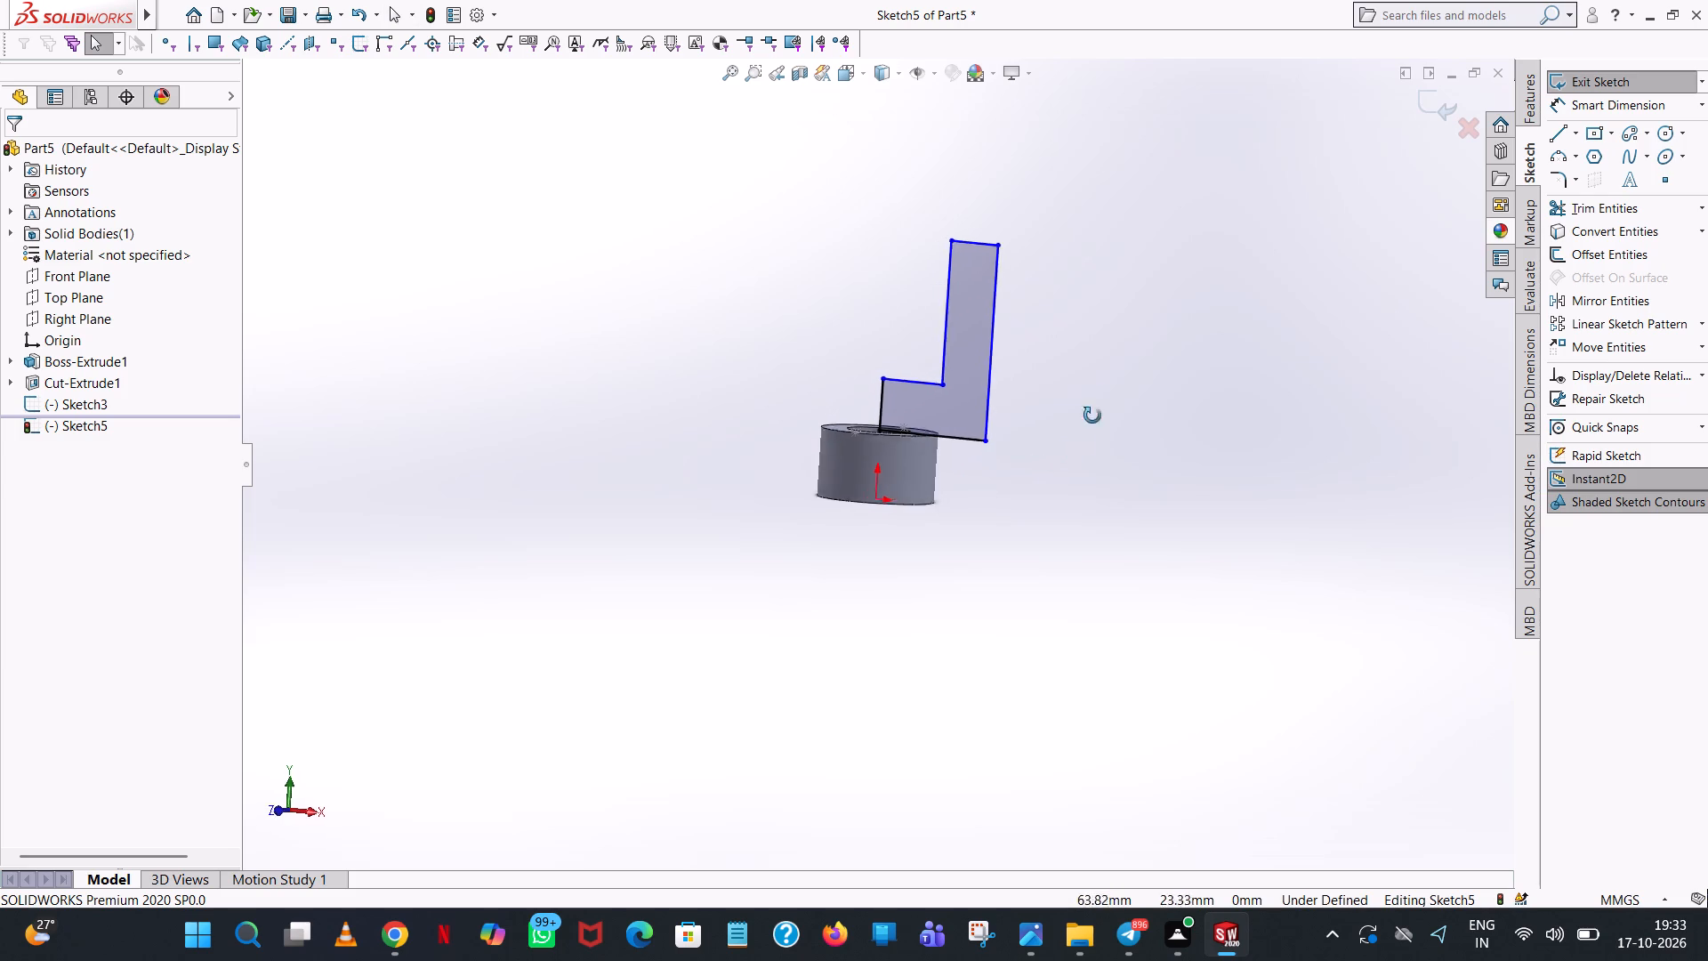
middle_drag(1092, 416, 1148, 455)
scroll(1148, 455, up, 1)
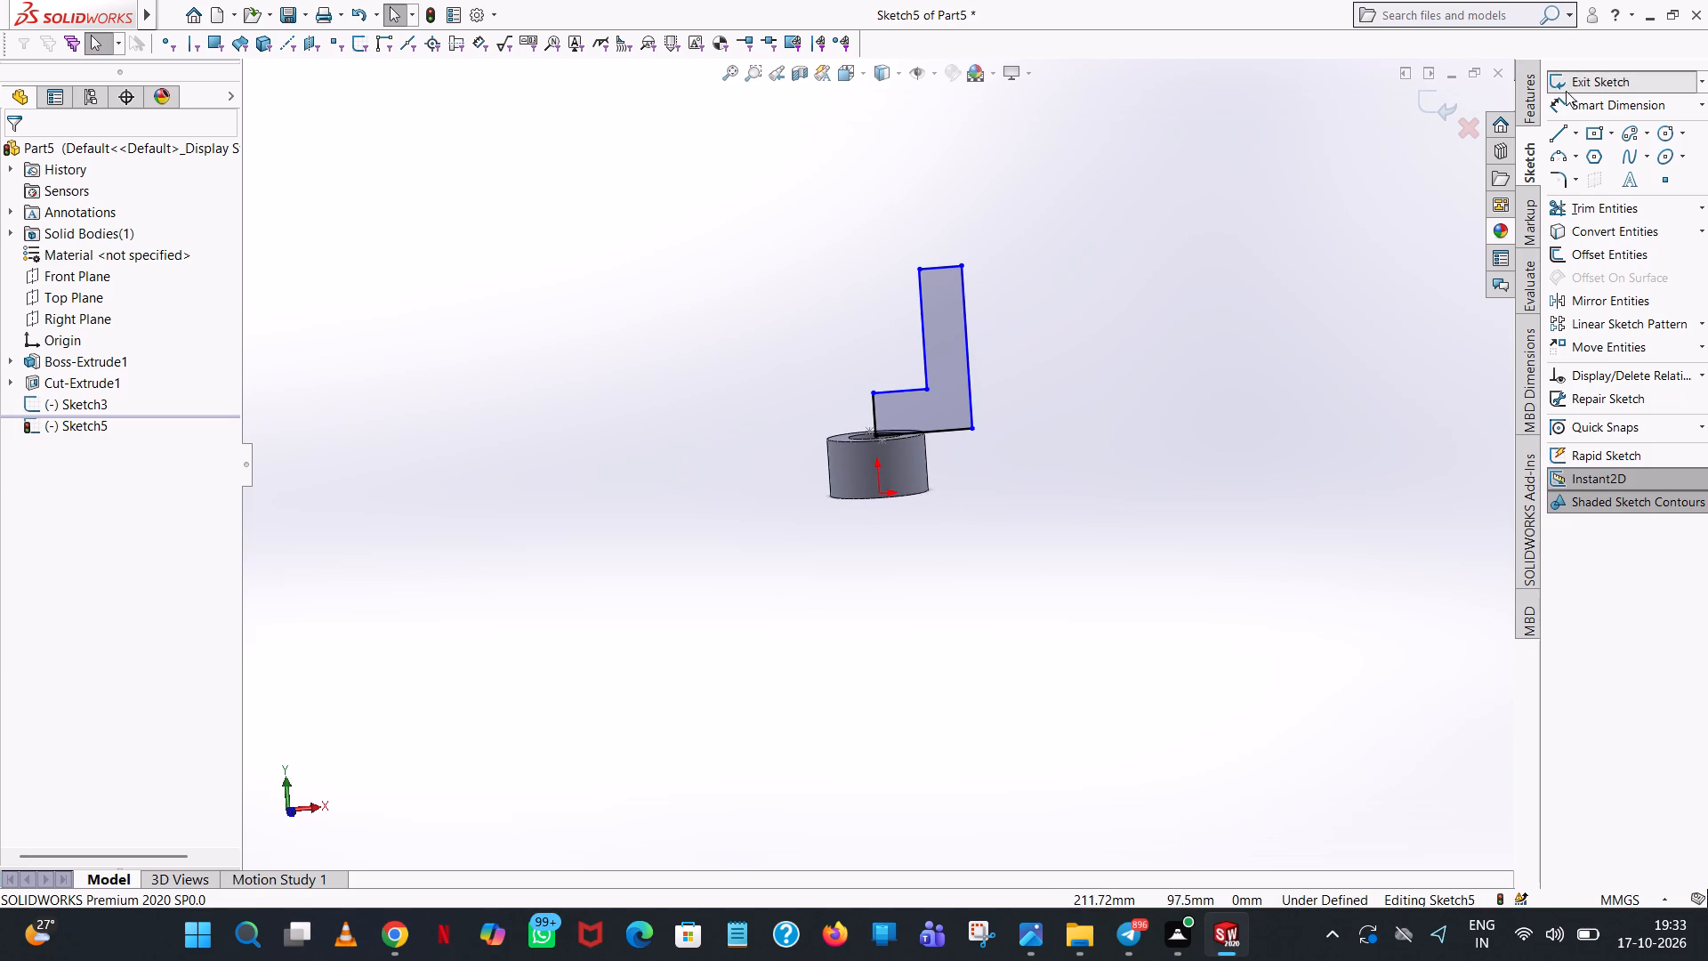
click(1564, 181)
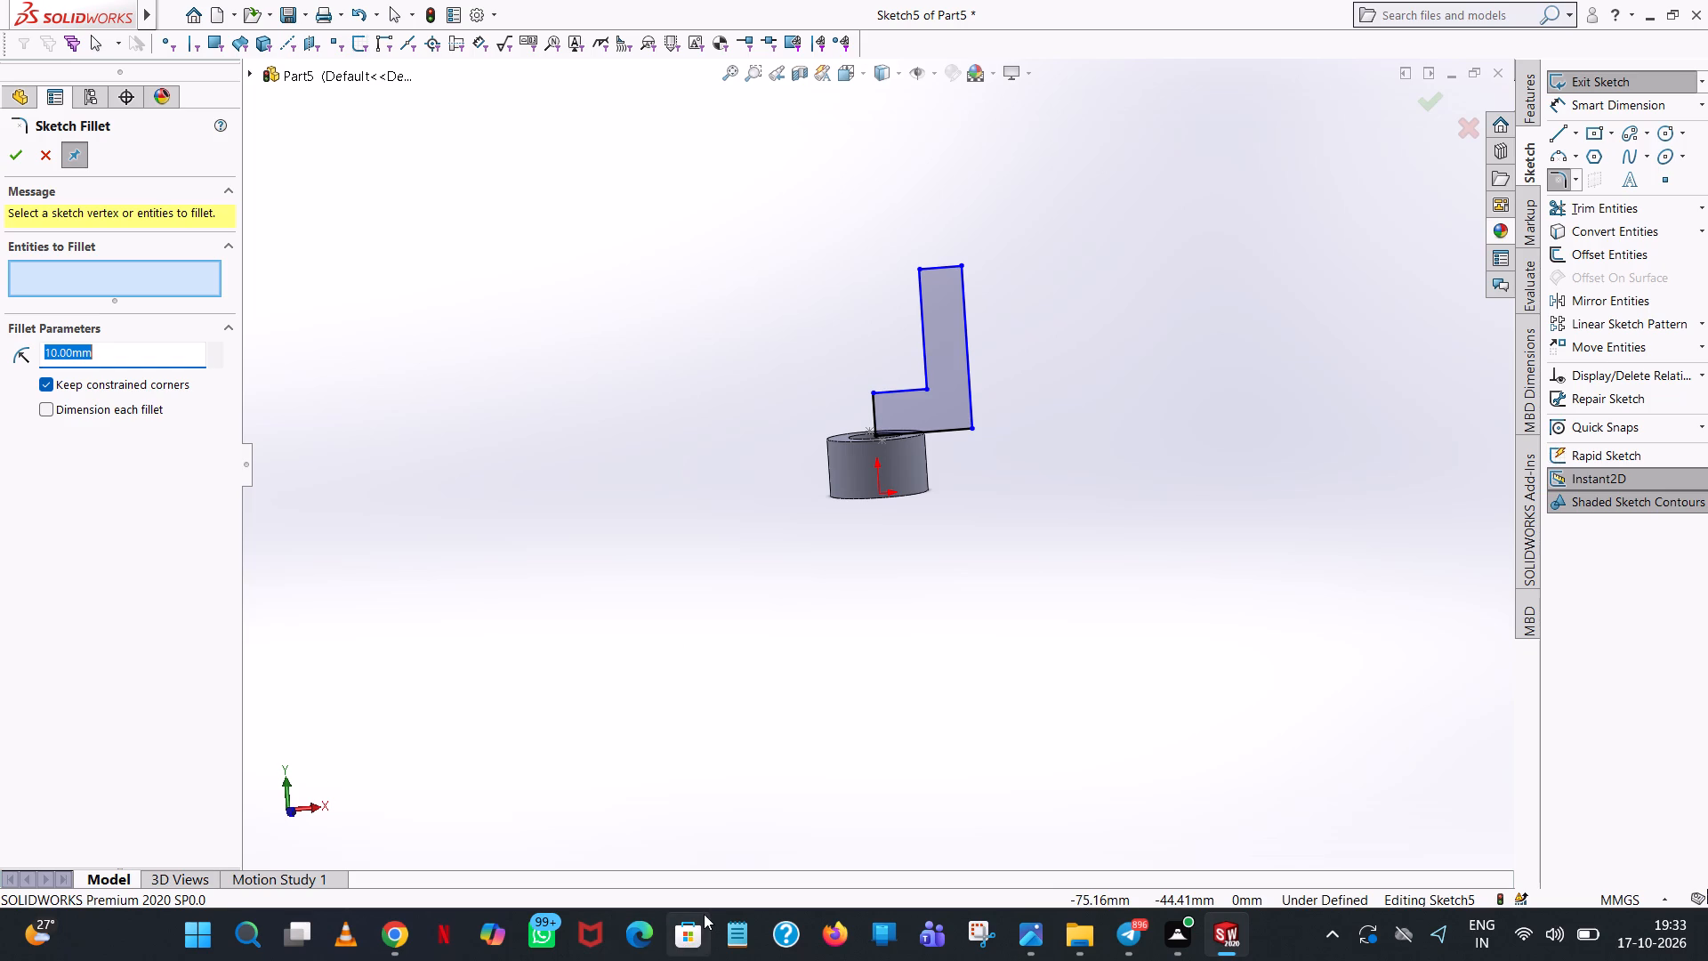
text(15)
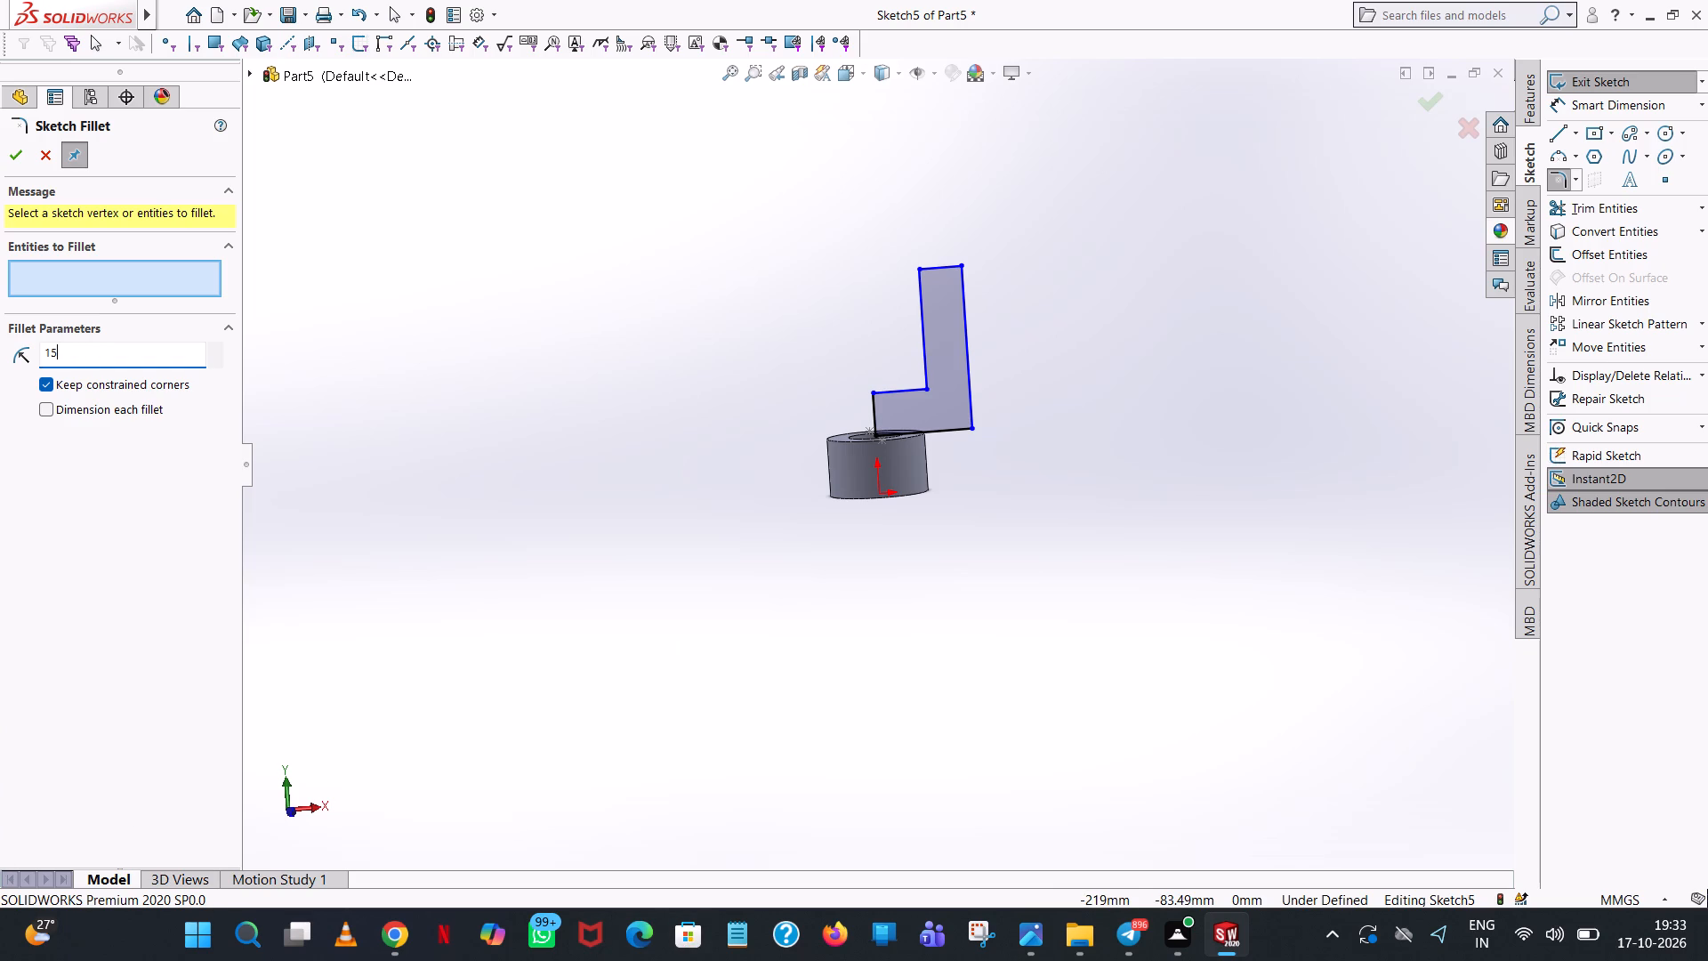
click(560, 444)
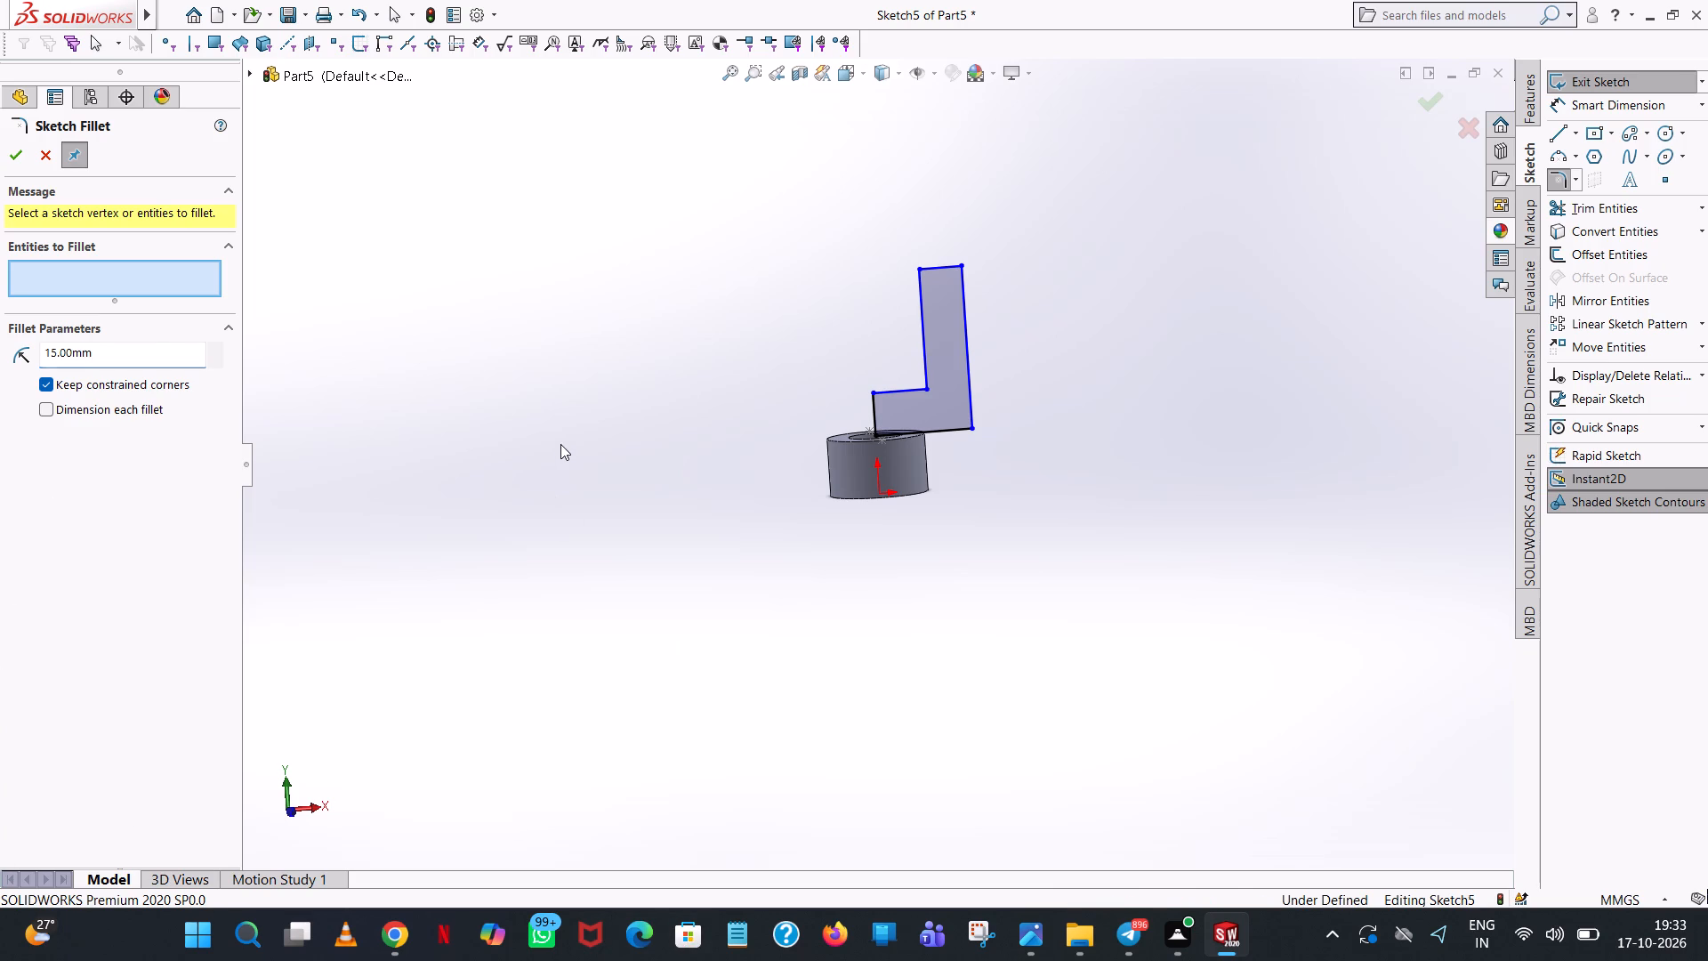
click(979, 432)
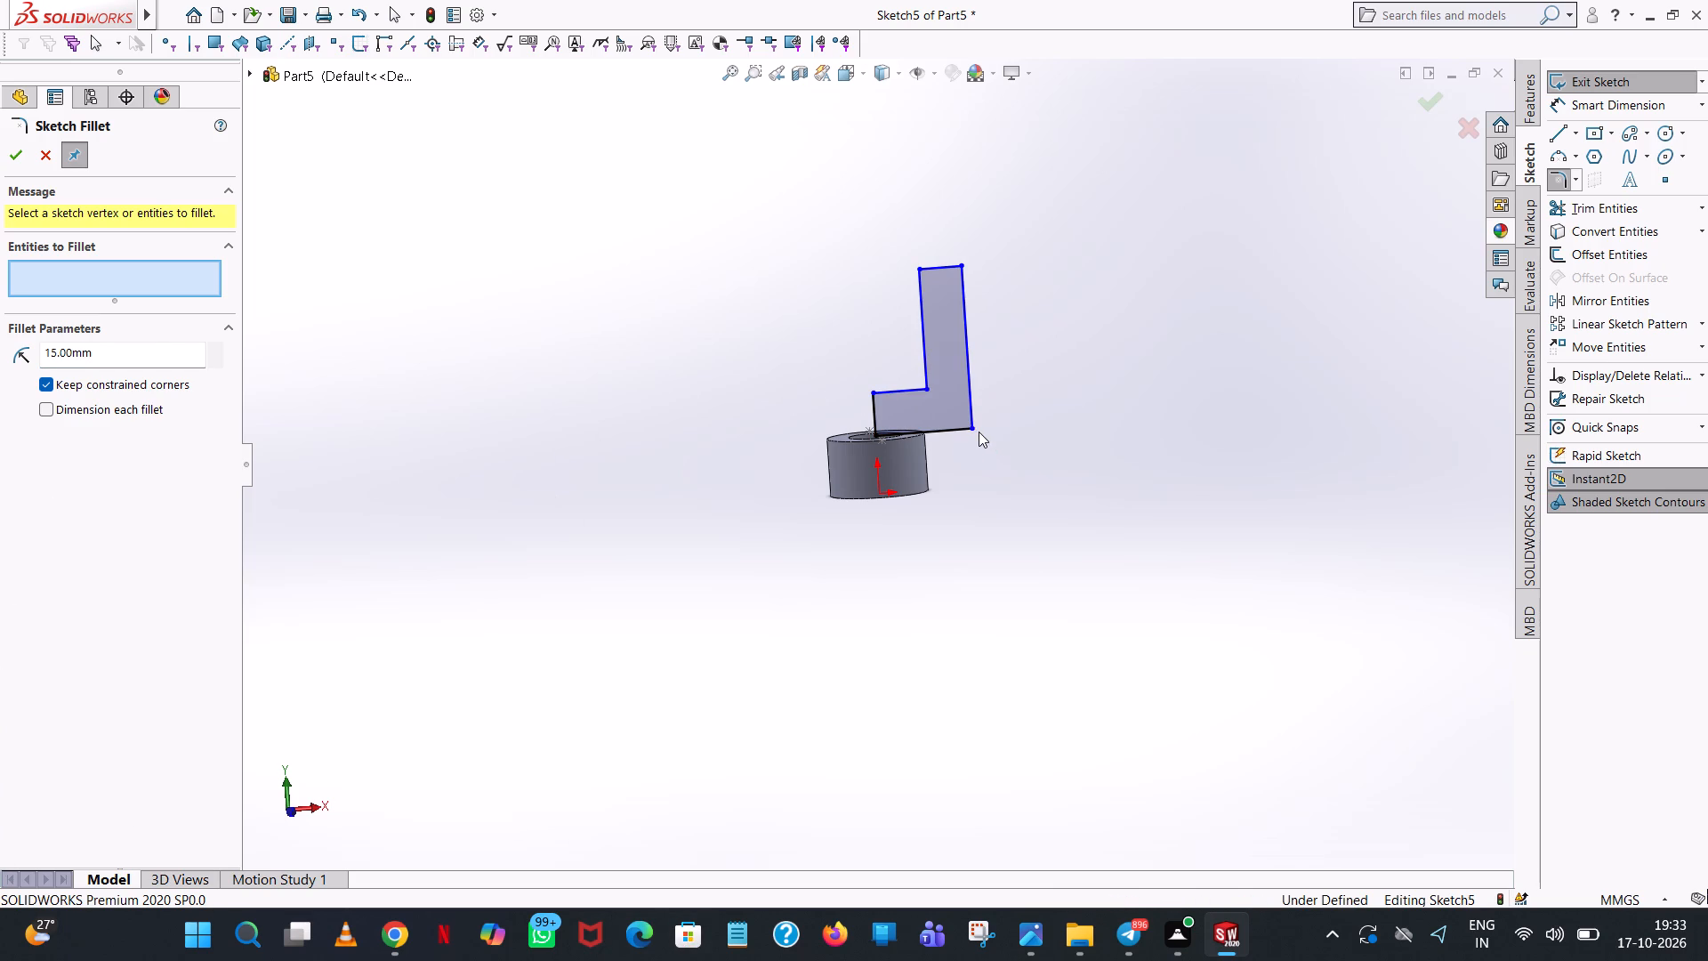
click(976, 428)
click(929, 384)
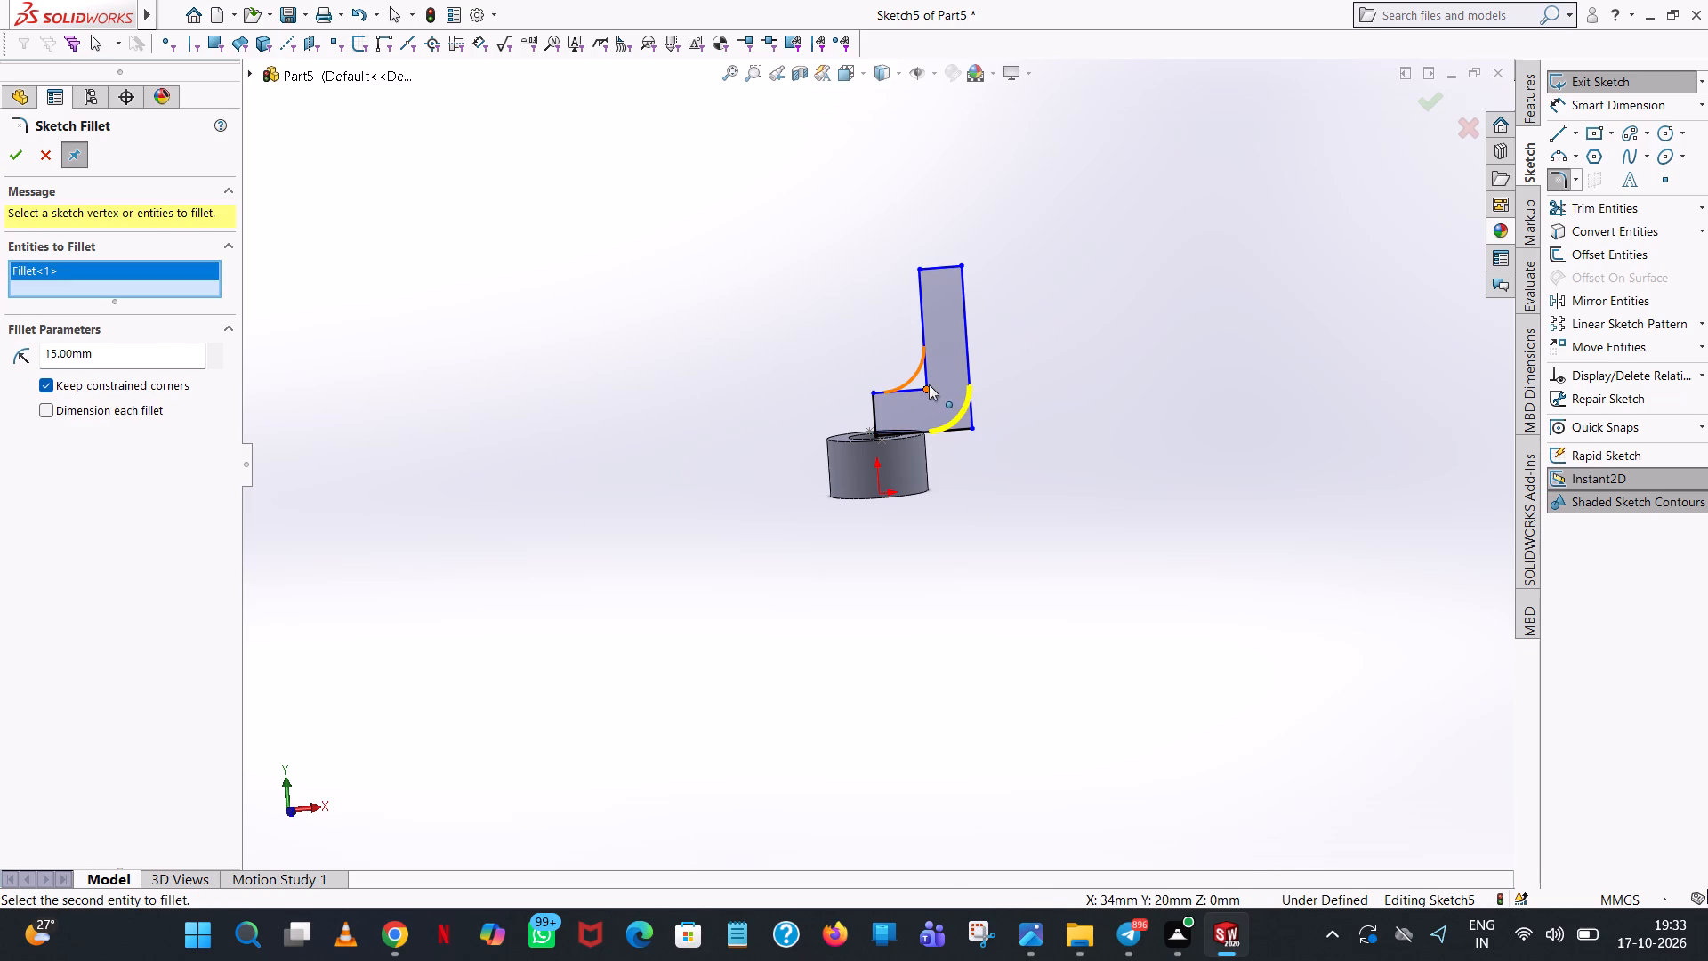
click(14, 149)
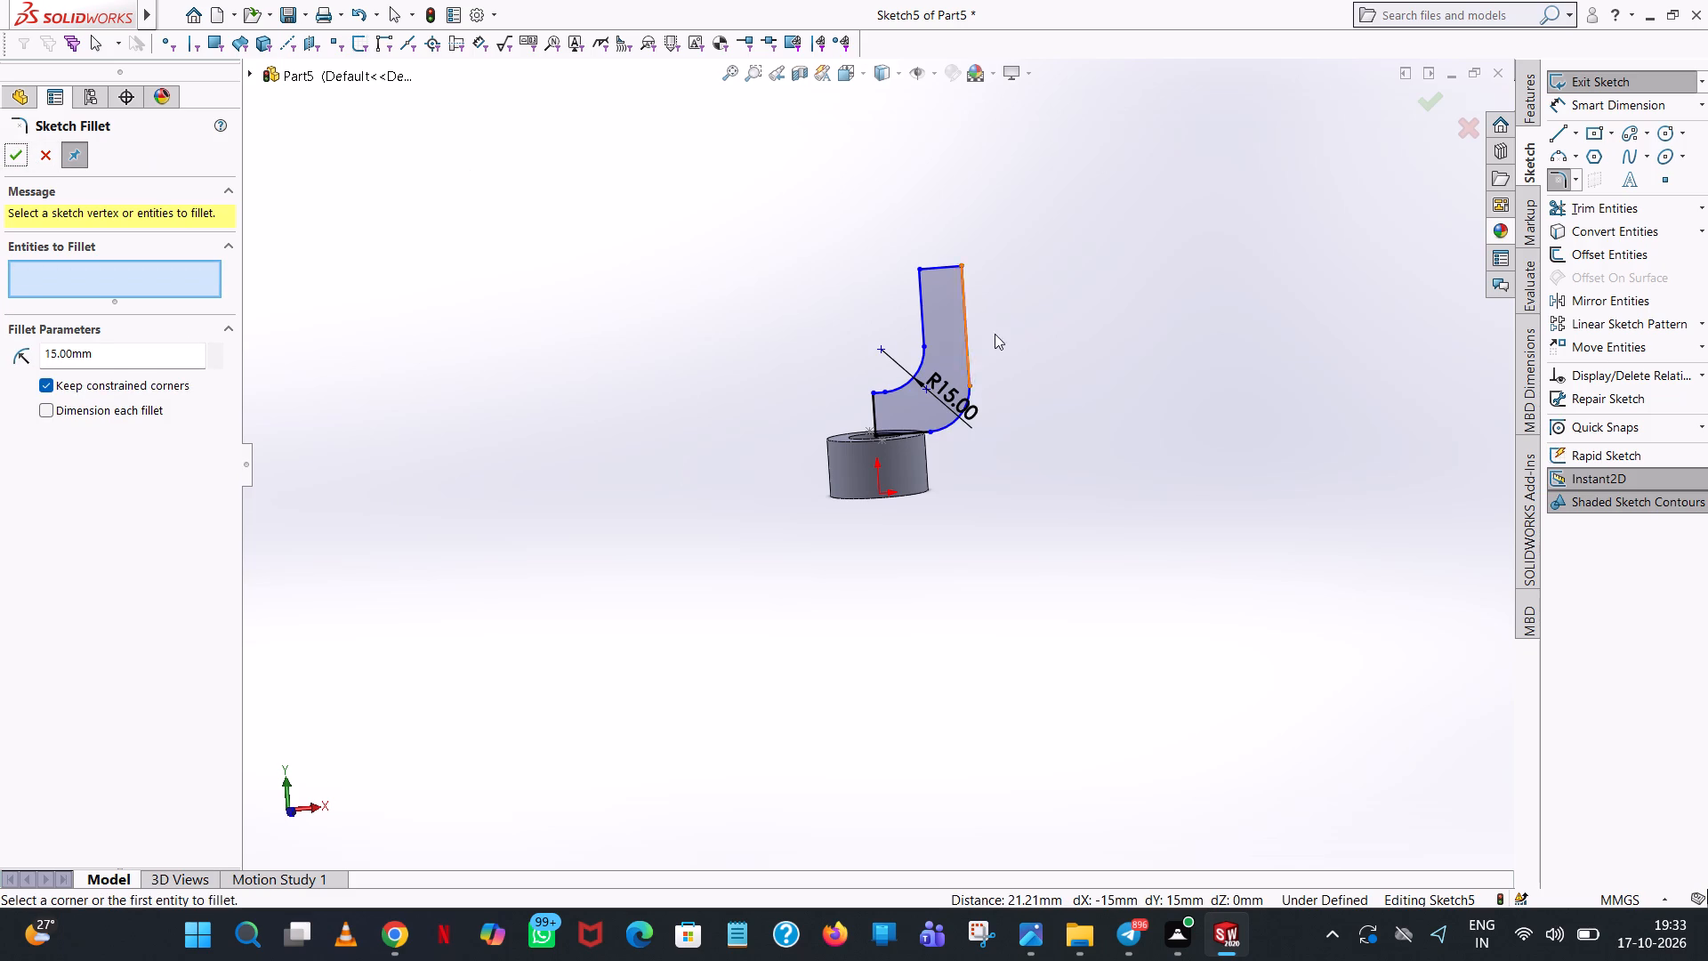
scroll(1037, 376, down, 5)
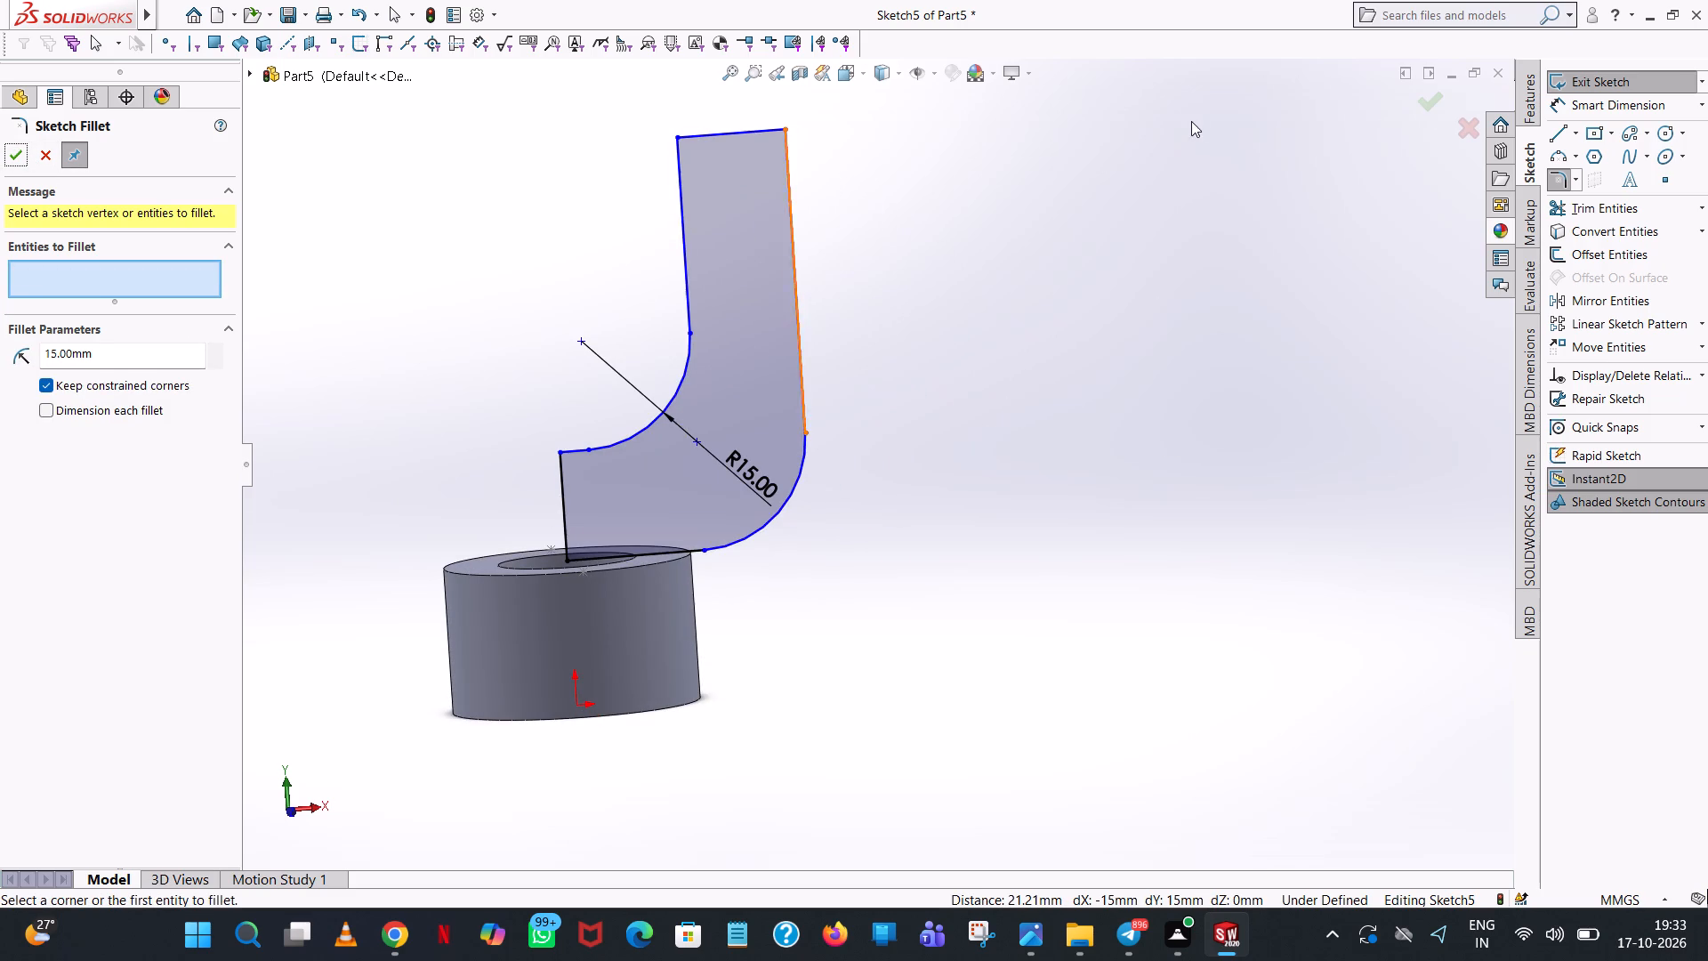
click(1535, 93)
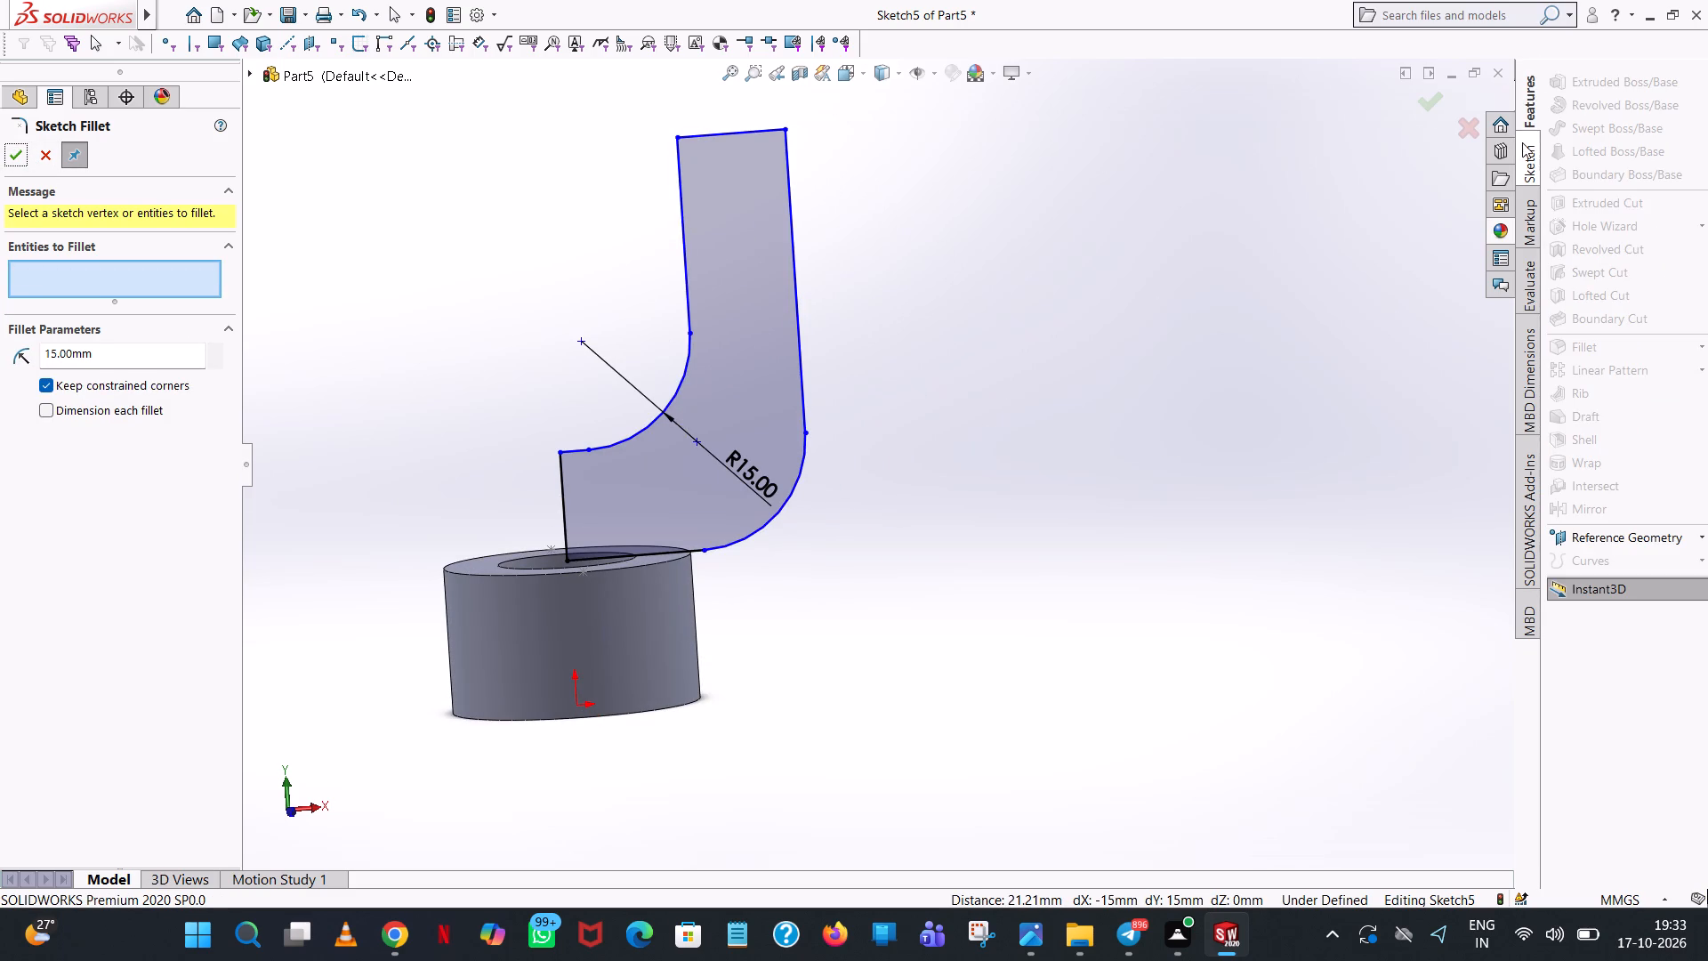
click(1525, 145)
click(21, 148)
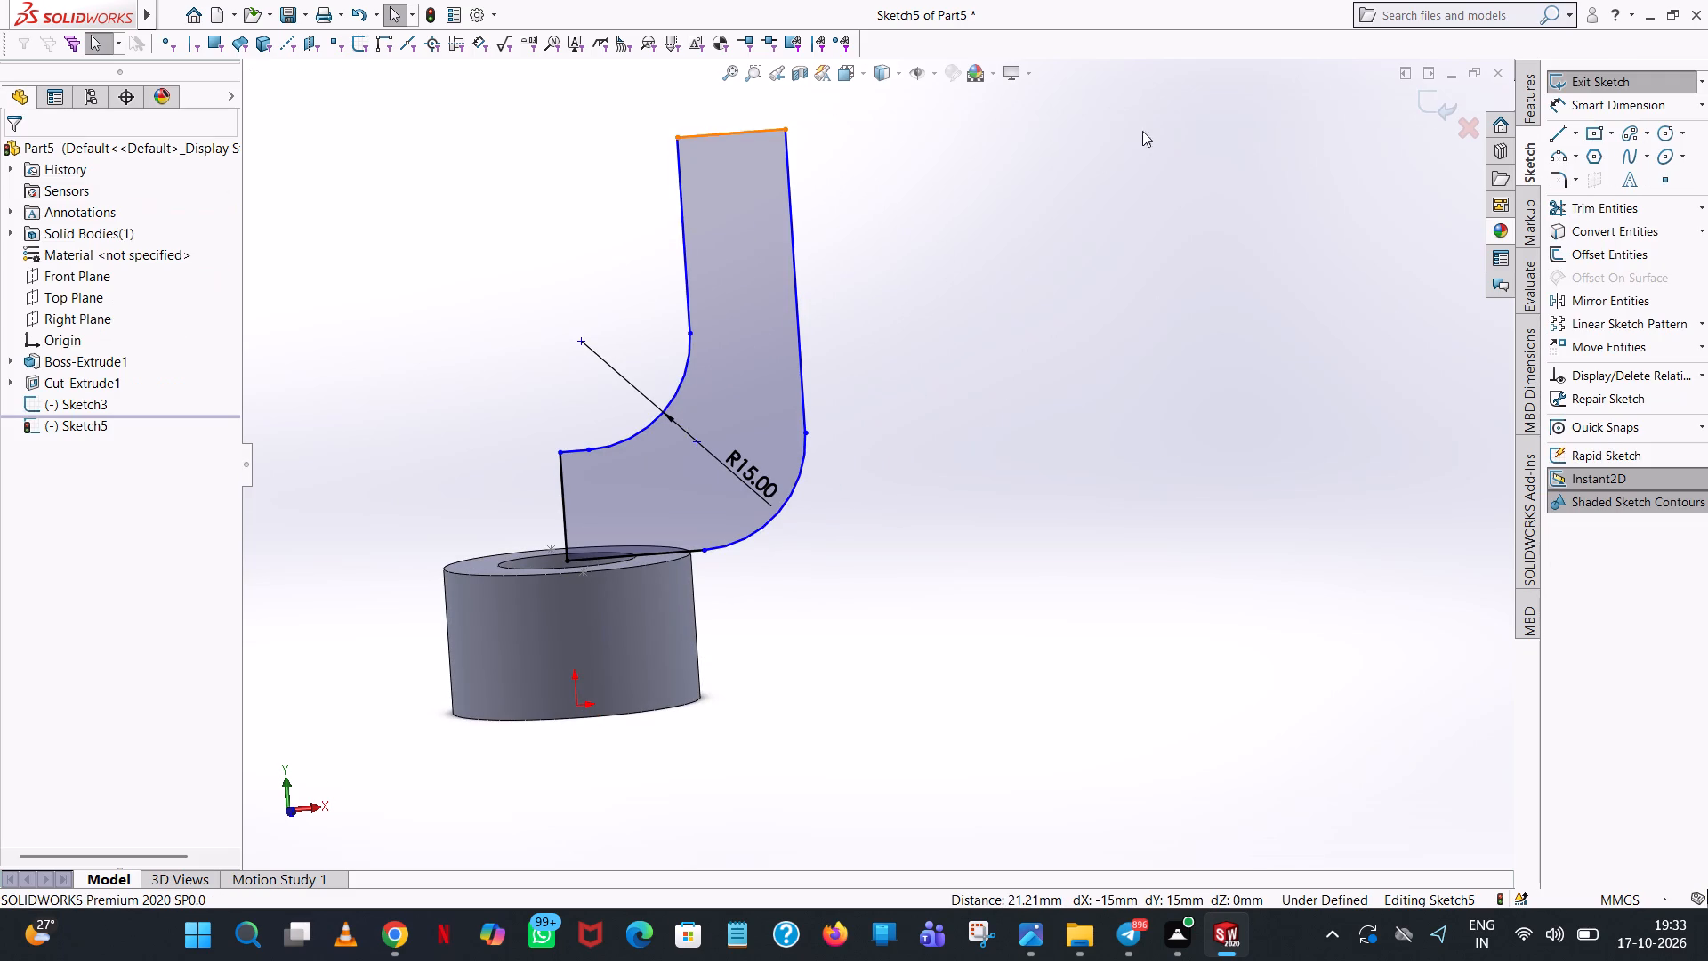
Extrude the filleted arm profile as a boss with a Mid Plane end condition and a depth of 32 mm, merging the result.
click(1528, 88)
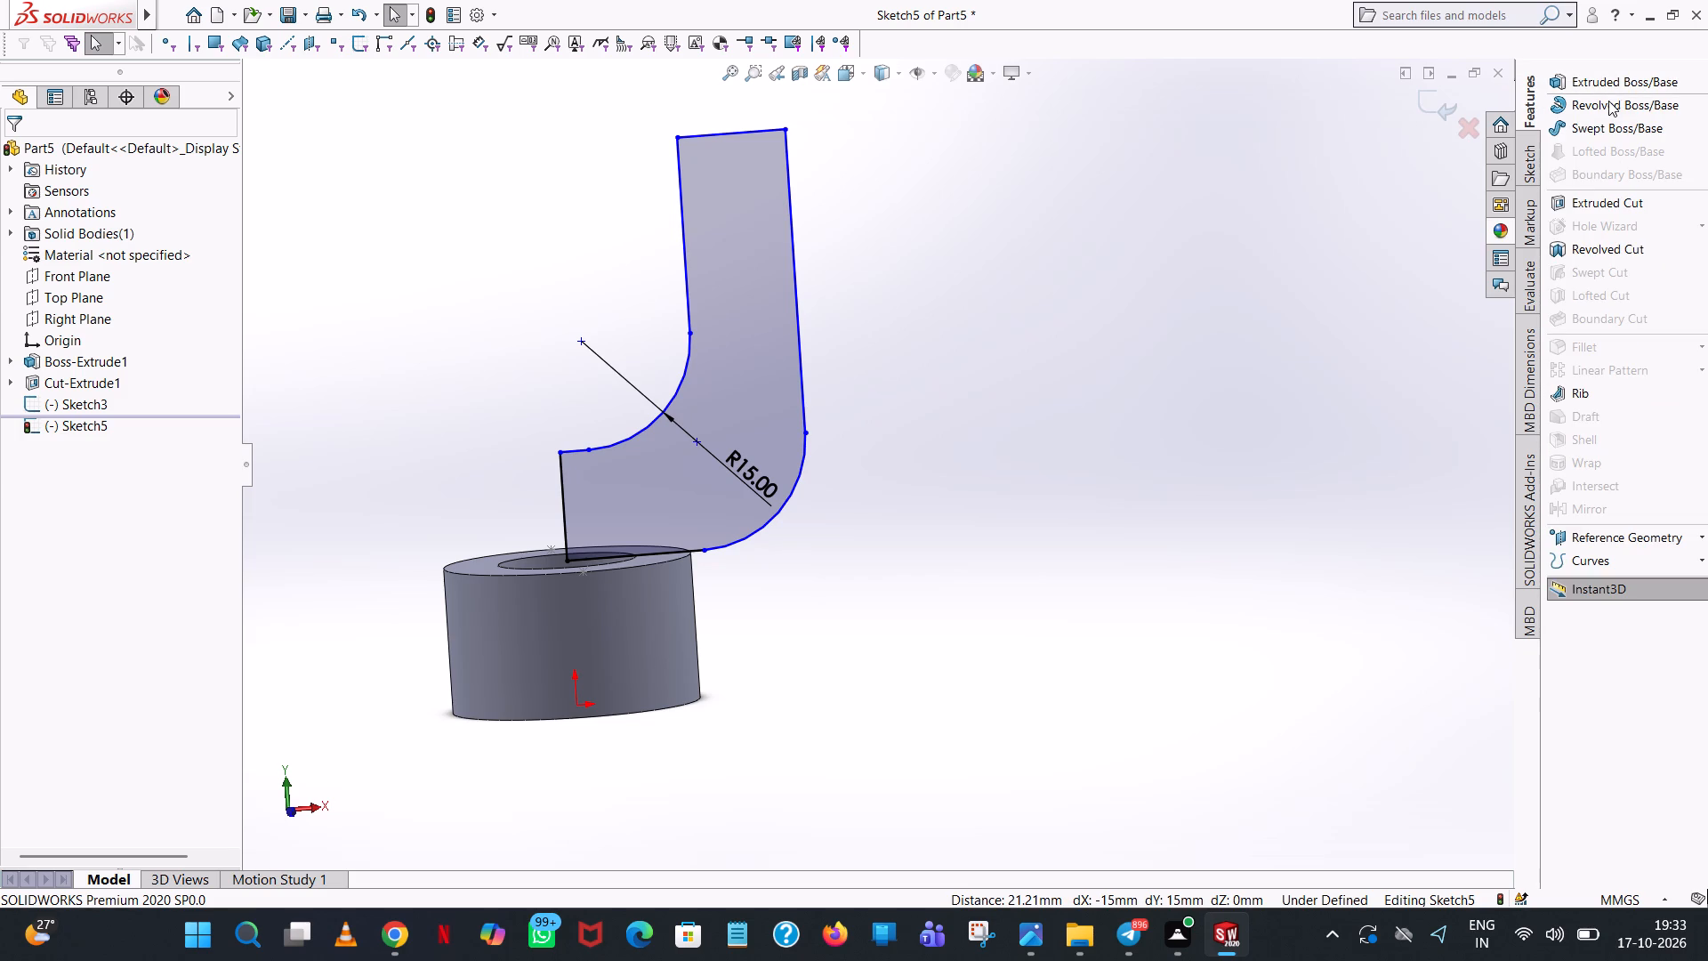
click(1618, 88)
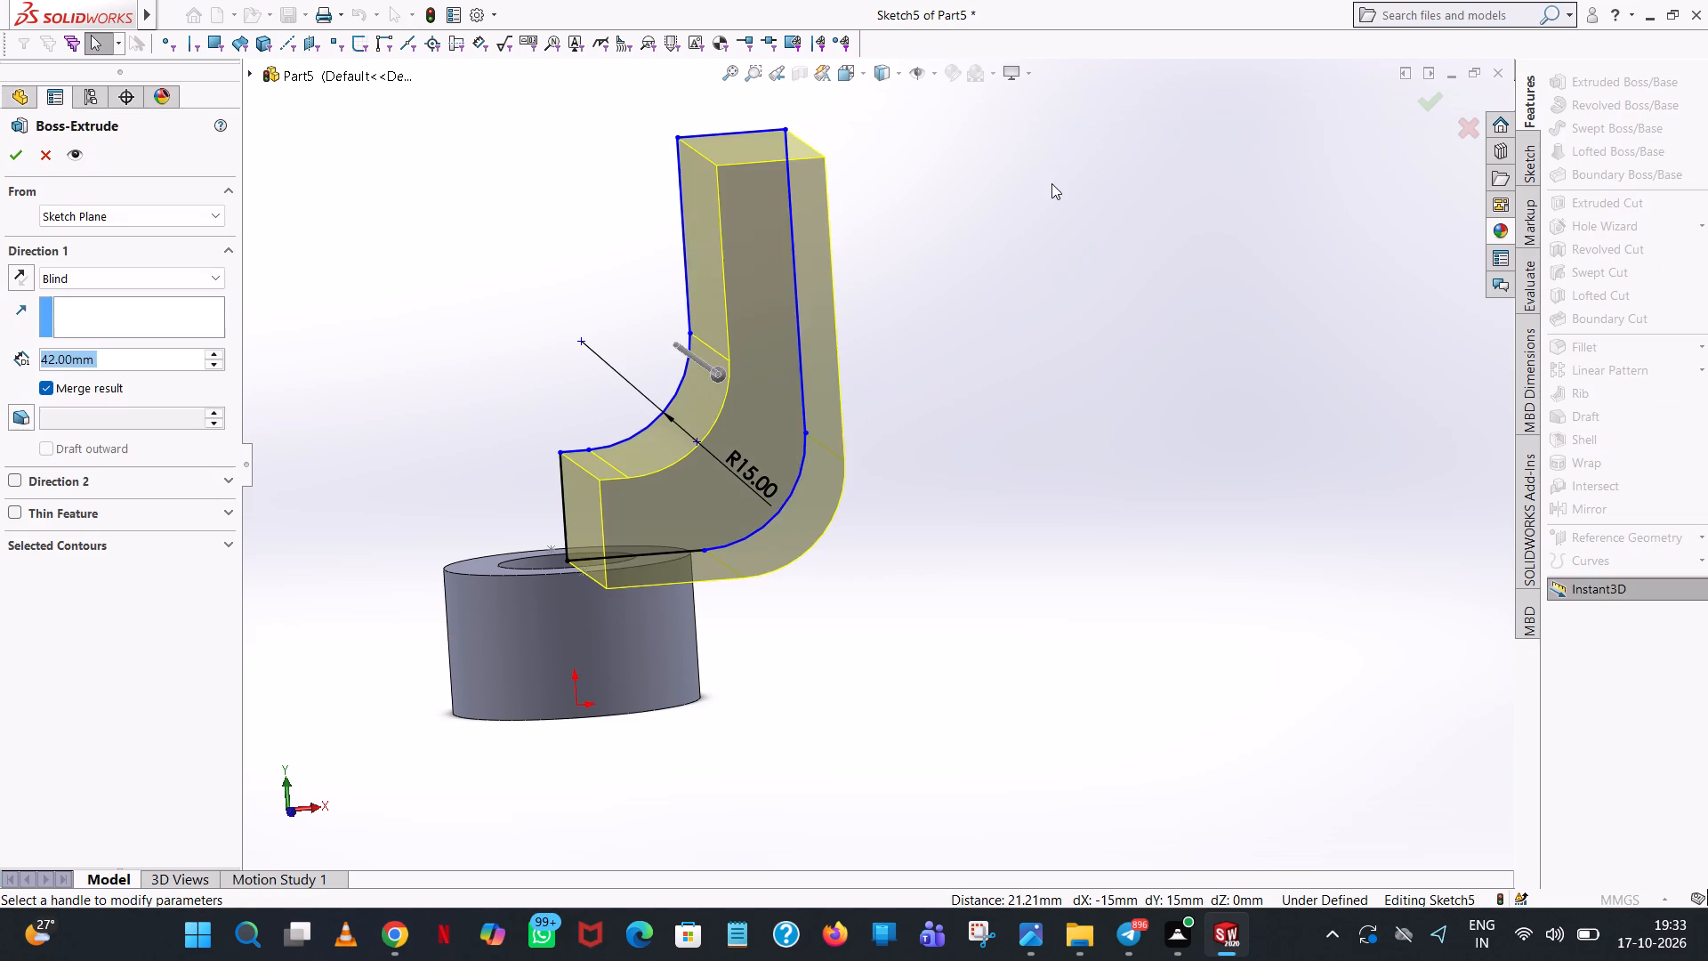
middle_drag(1041, 217, 832, 410)
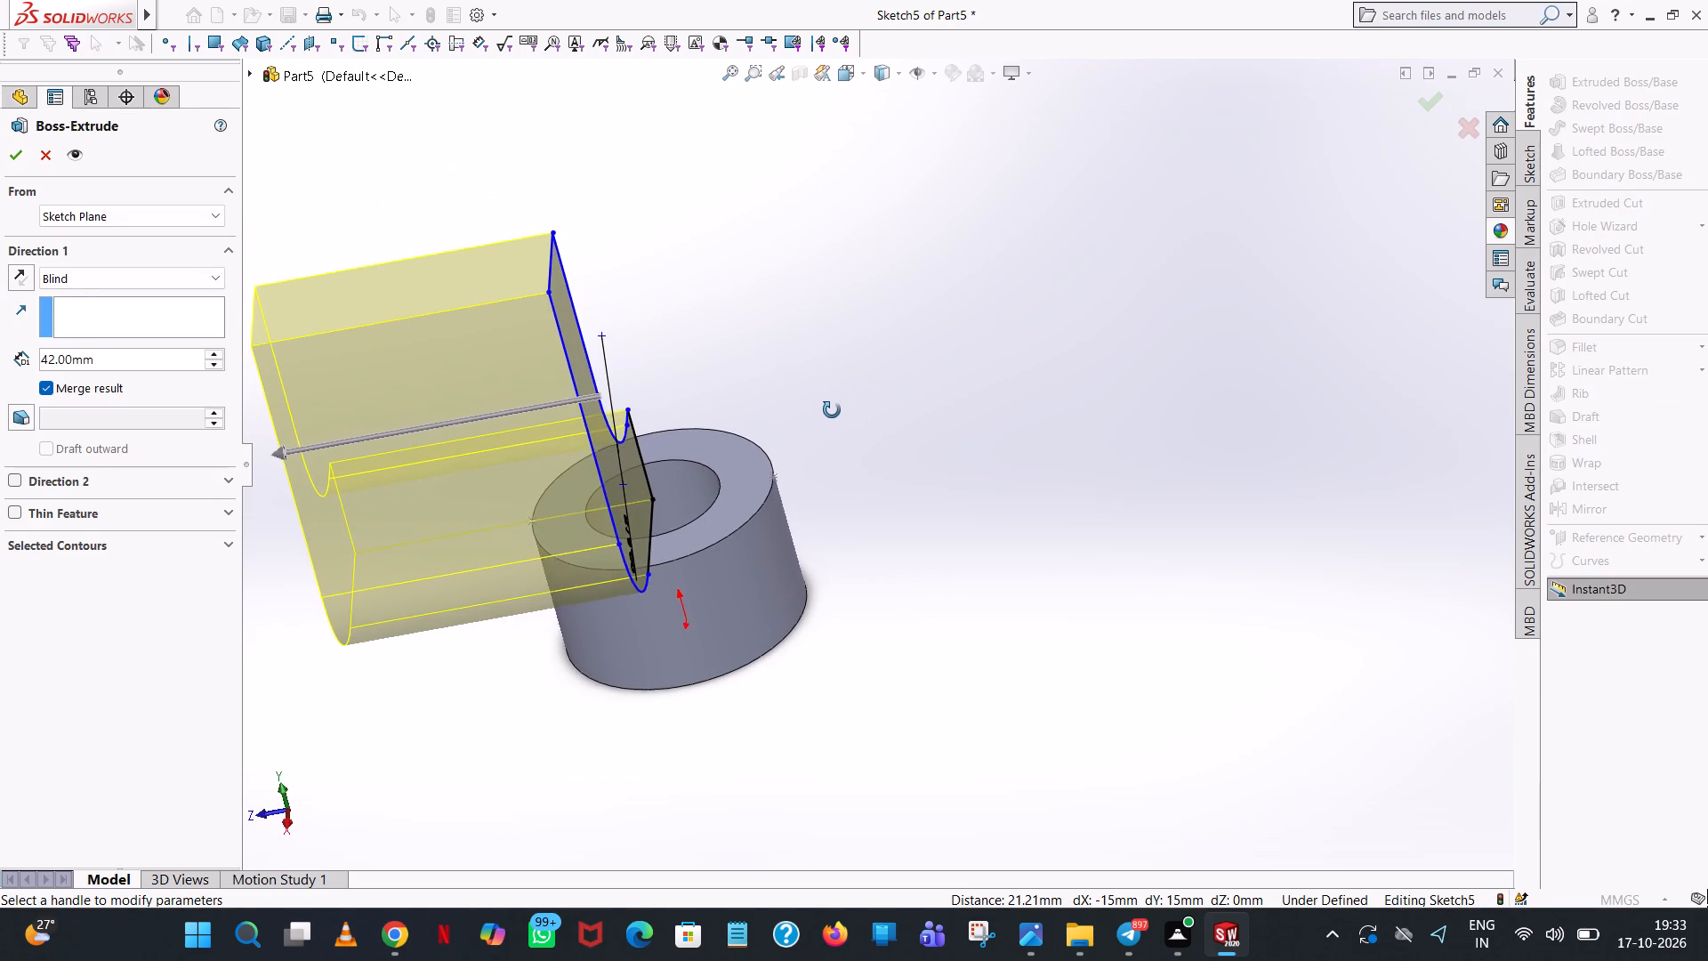
middle_drag(832, 410, 833, 416)
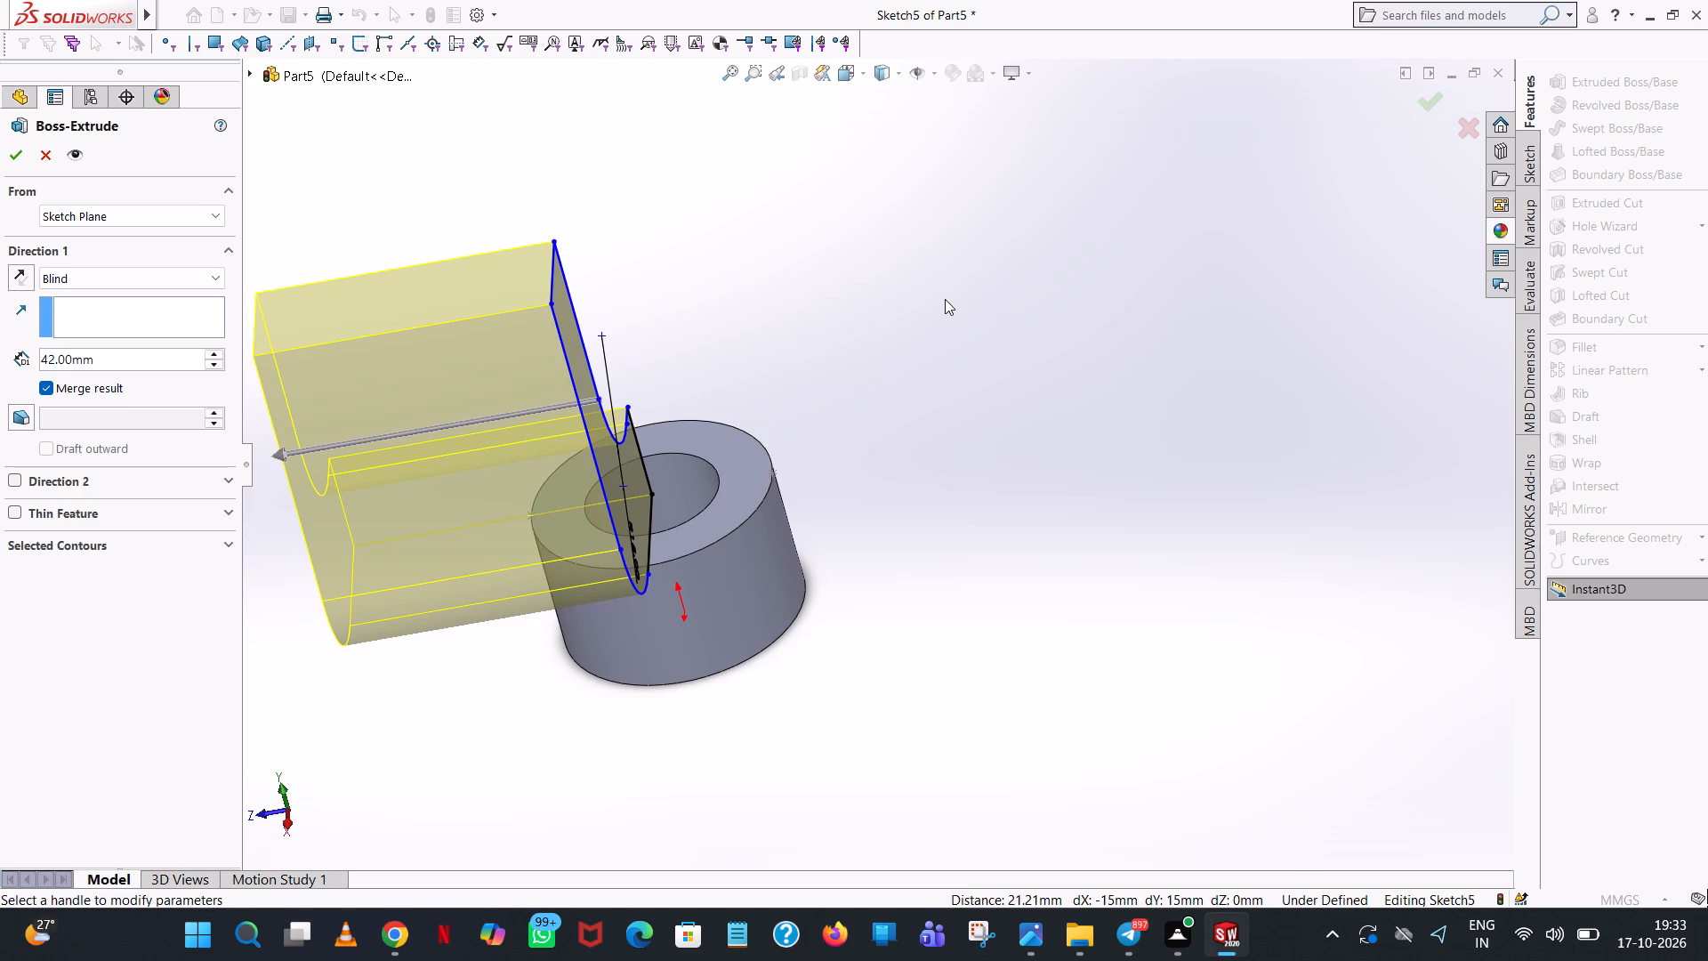
click(145, 290)
click(164, 278)
click(108, 386)
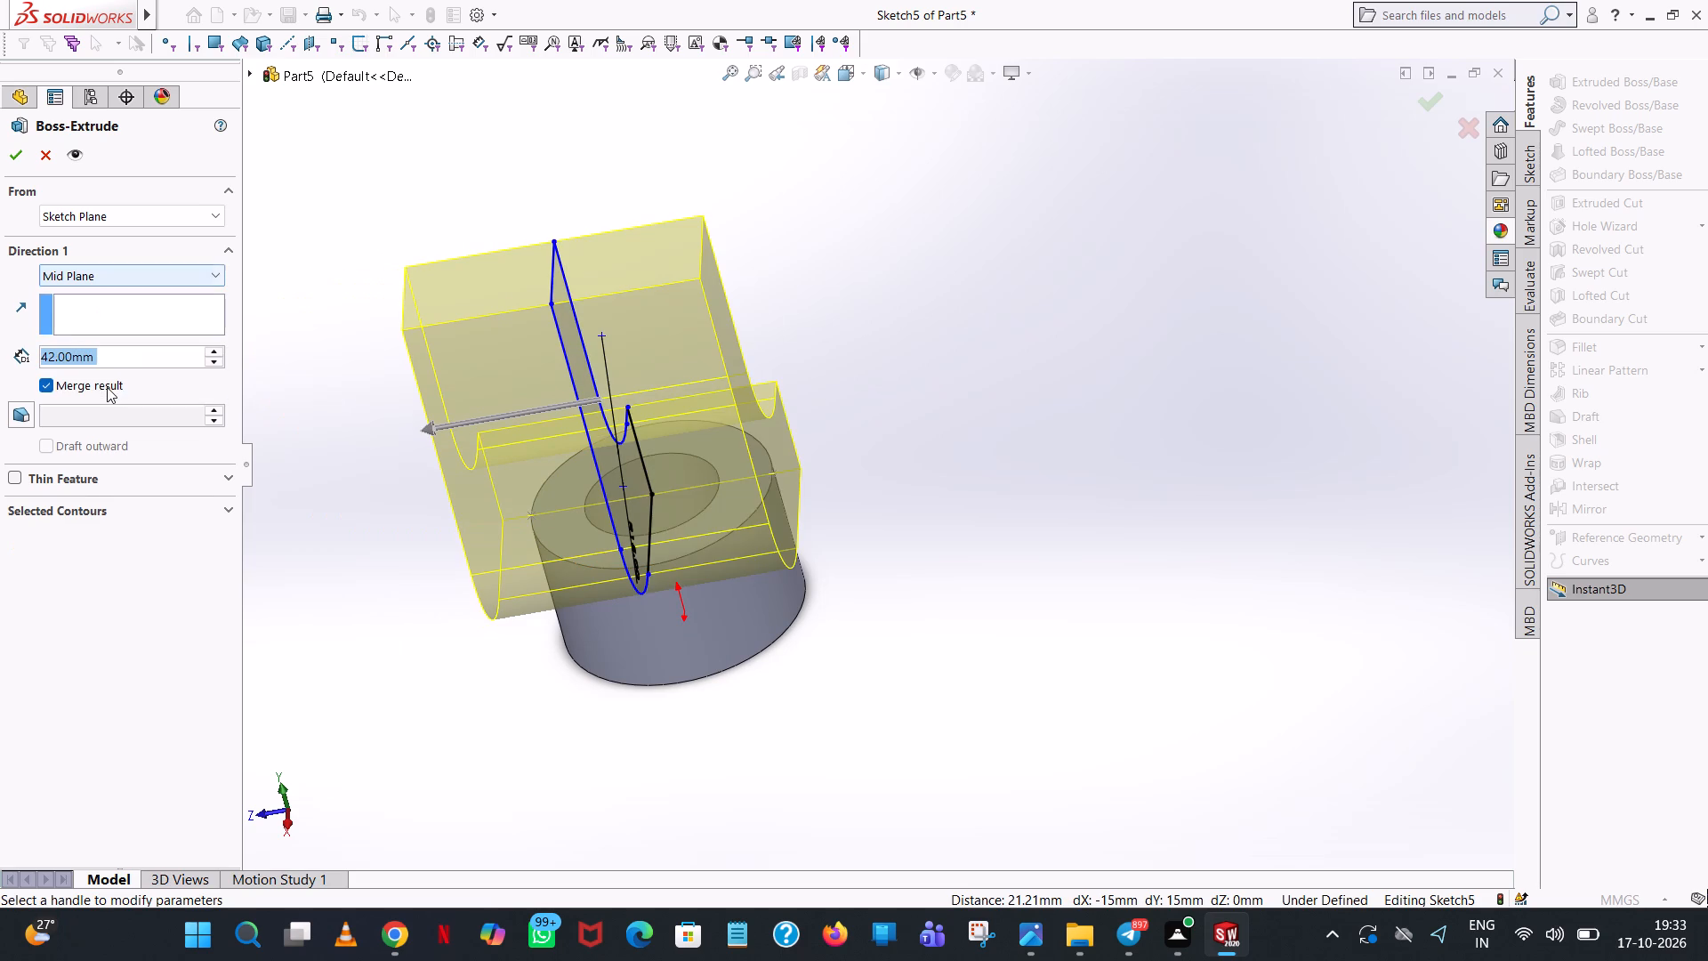
double_click(213, 364)
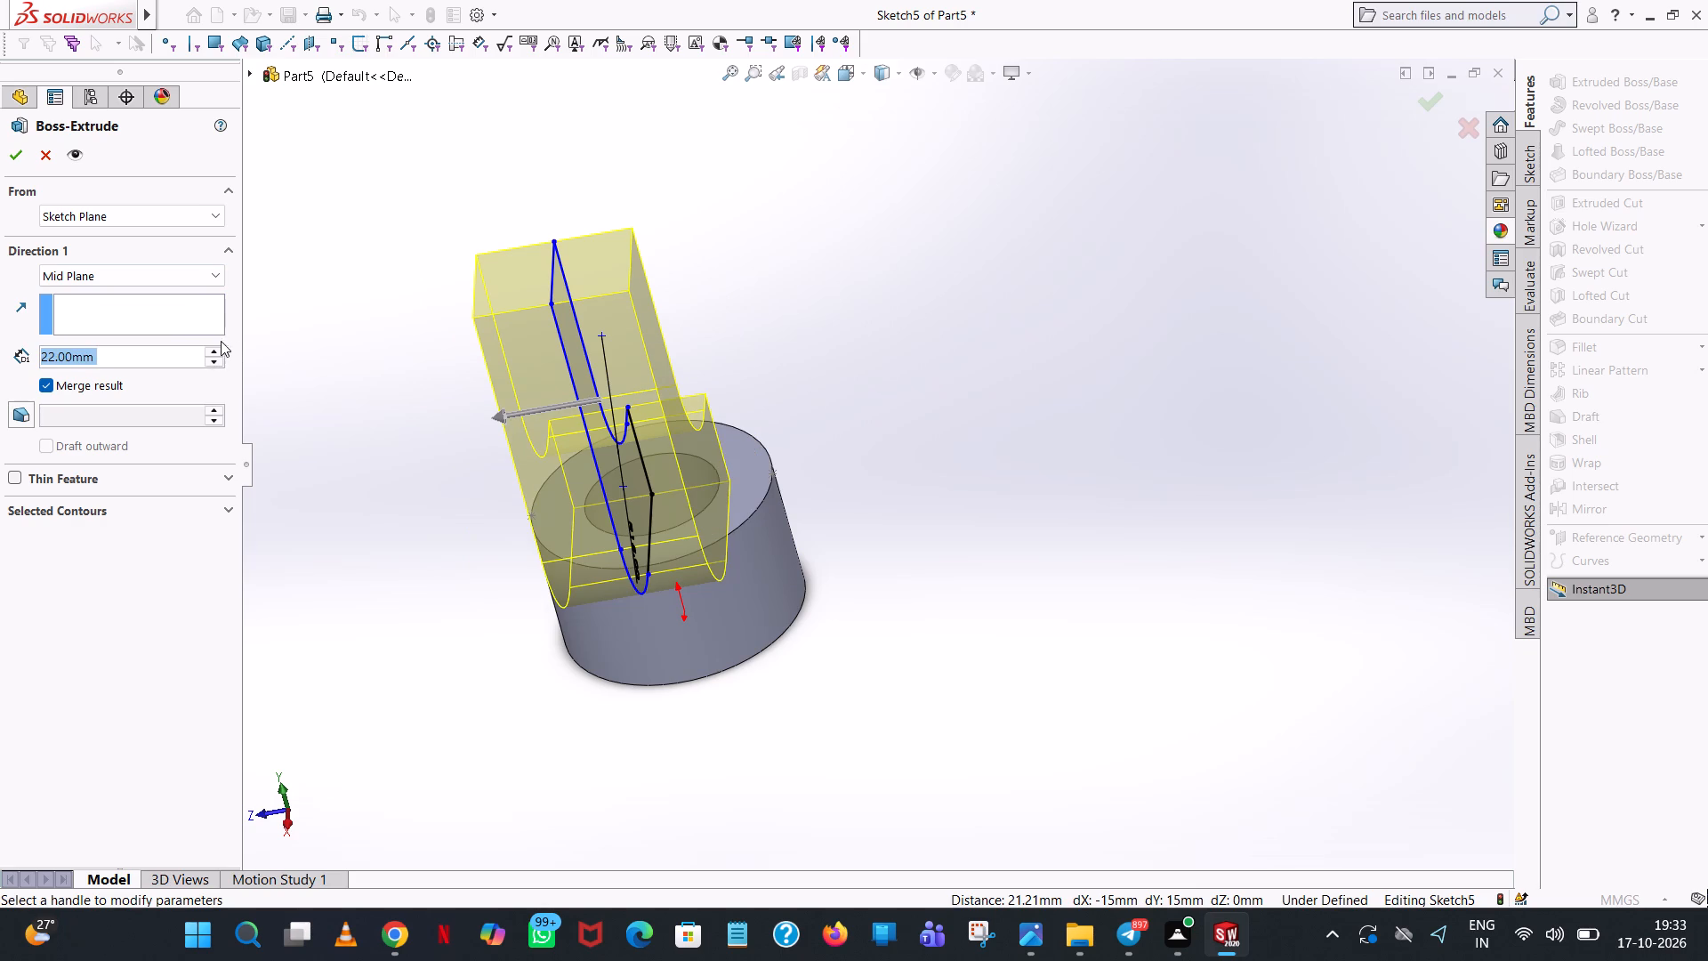
click(216, 351)
middle_drag(406, 398, 489, 293)
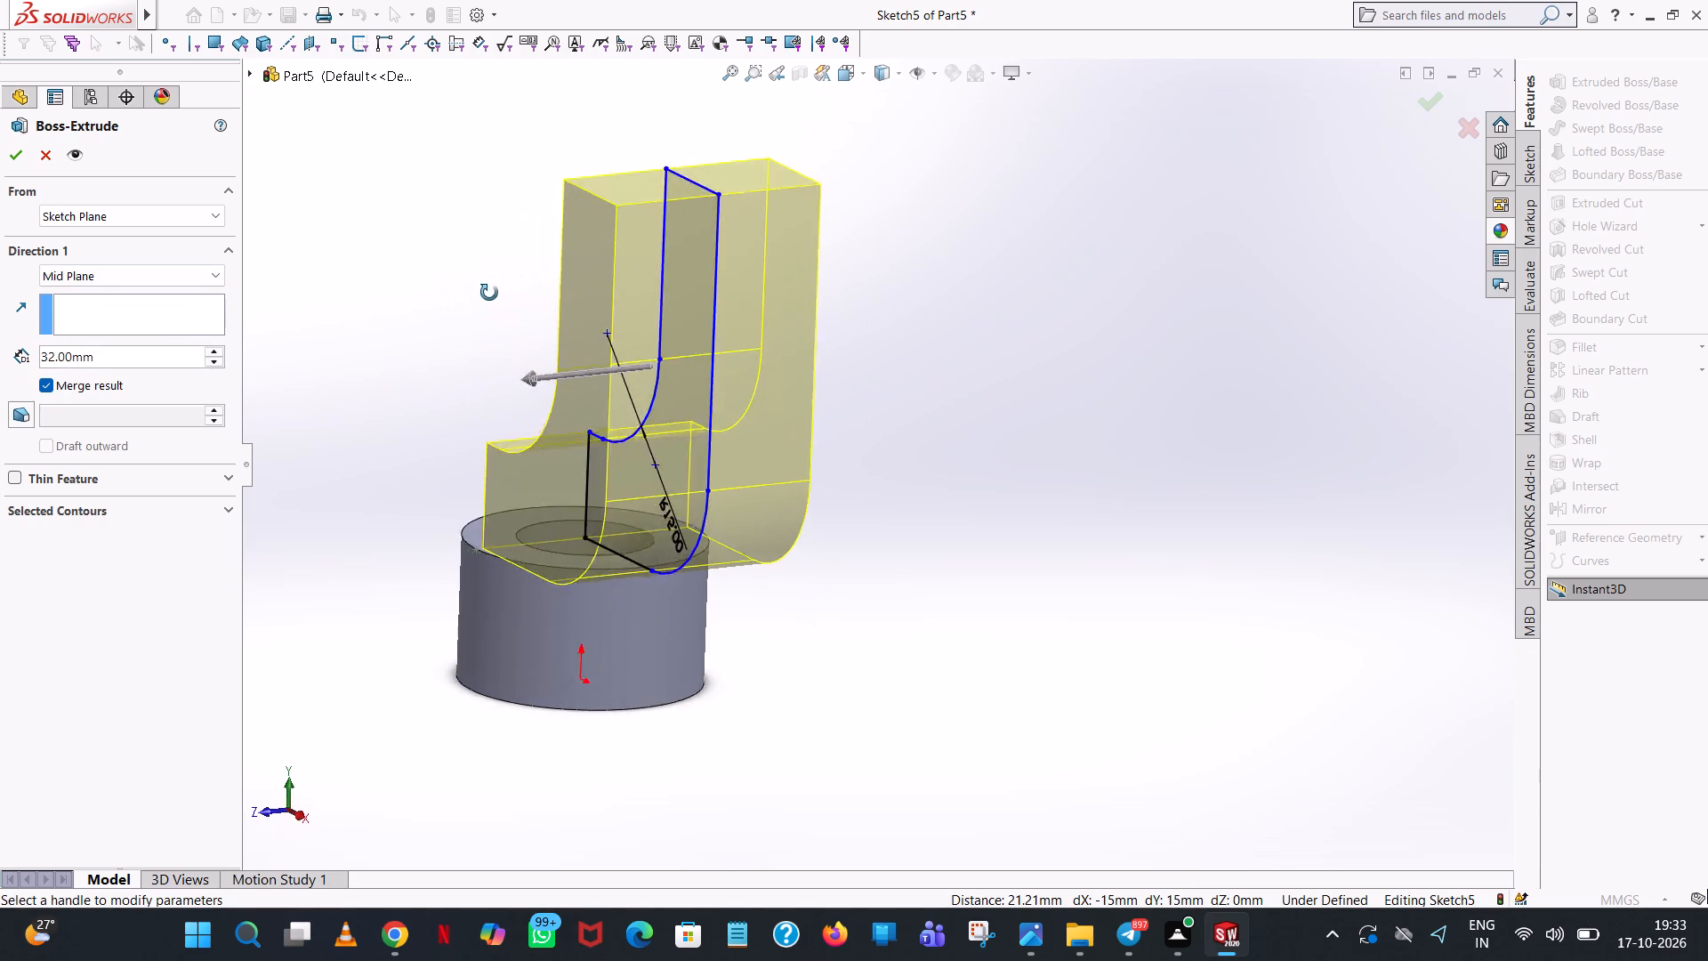
middle_drag(489, 293, 635, 321)
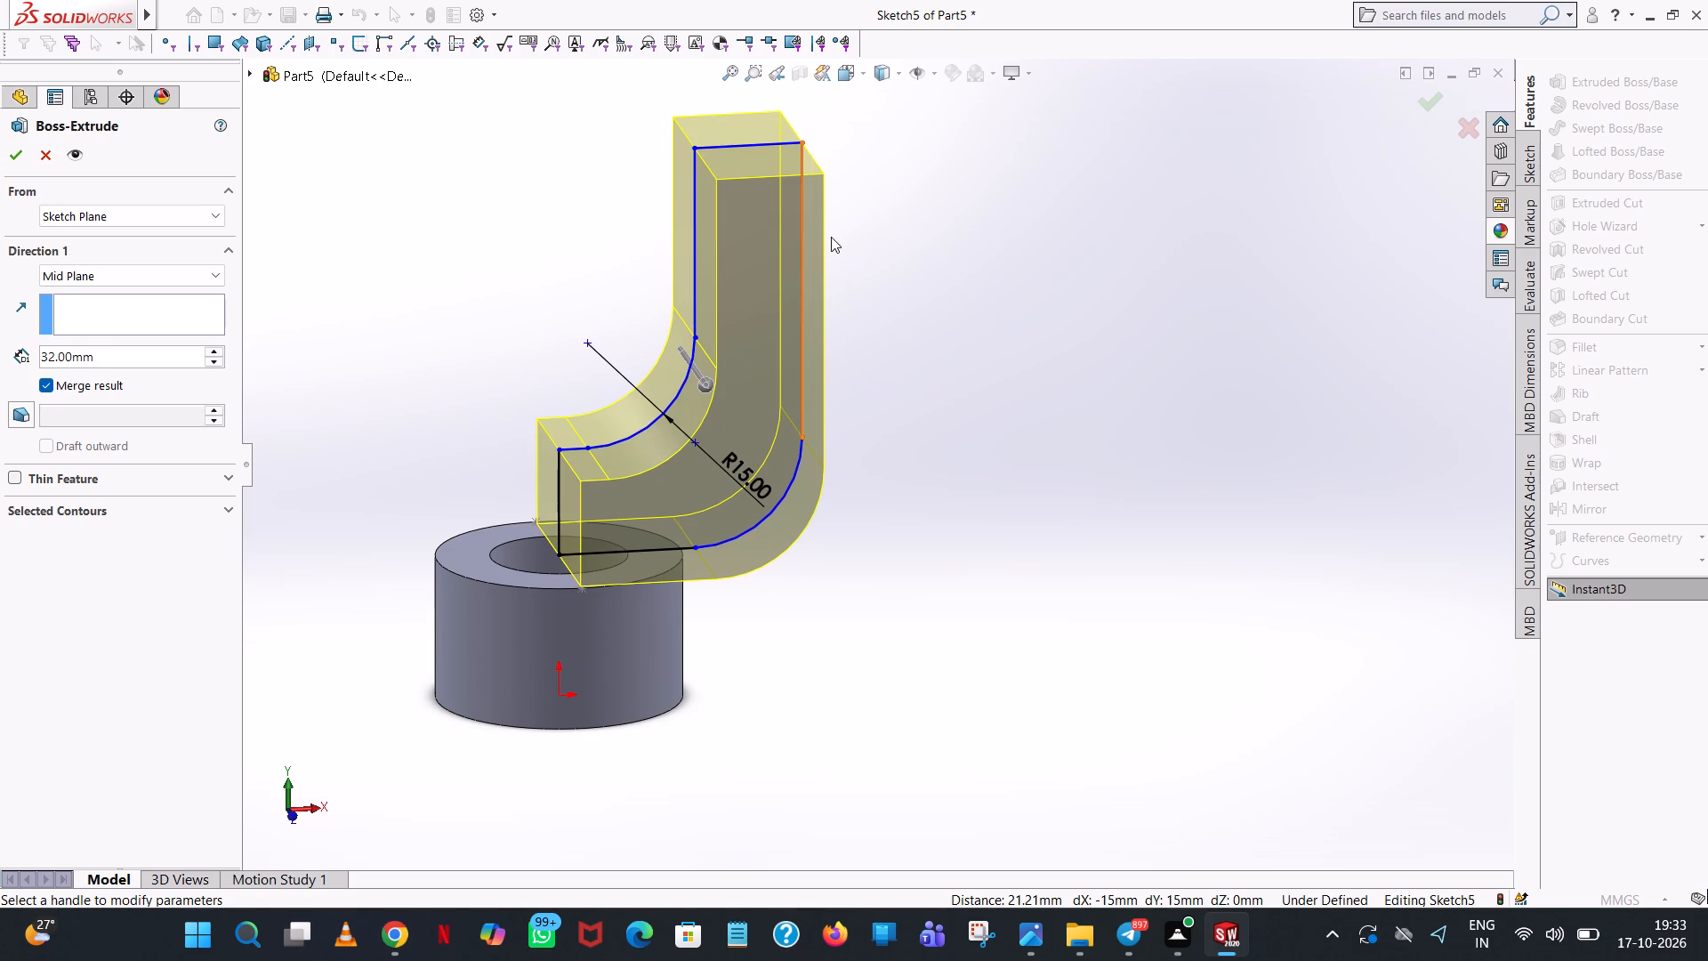
click(20, 156)
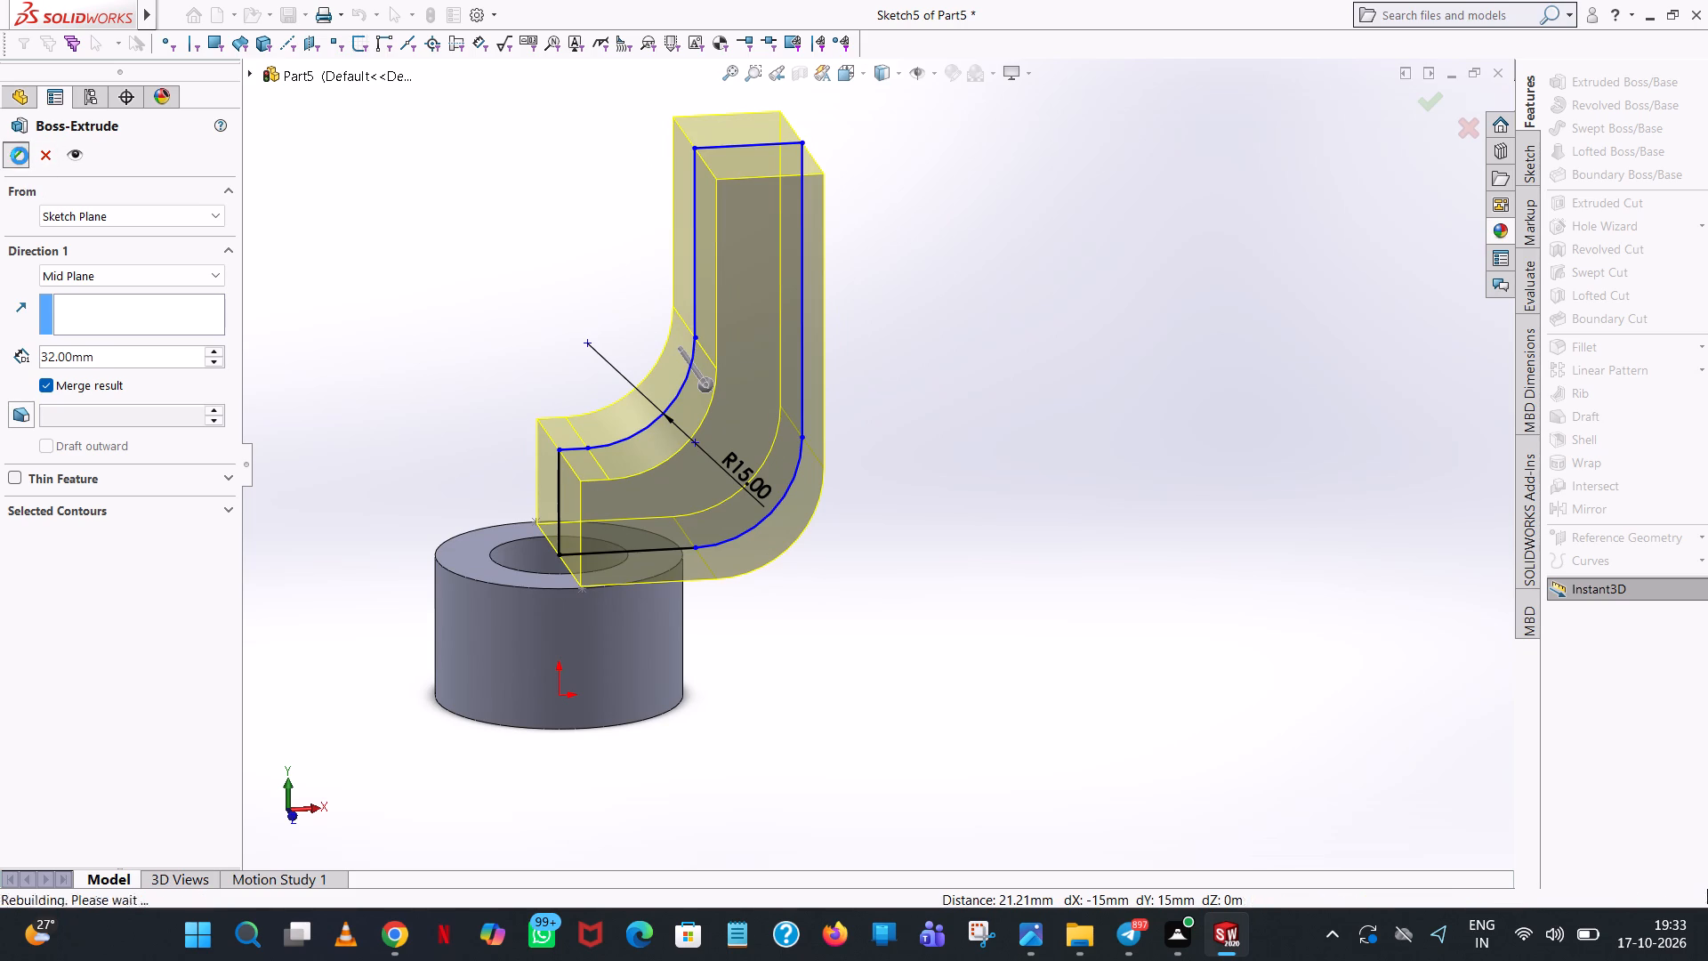
middle_drag(442, 217, 447, 224)
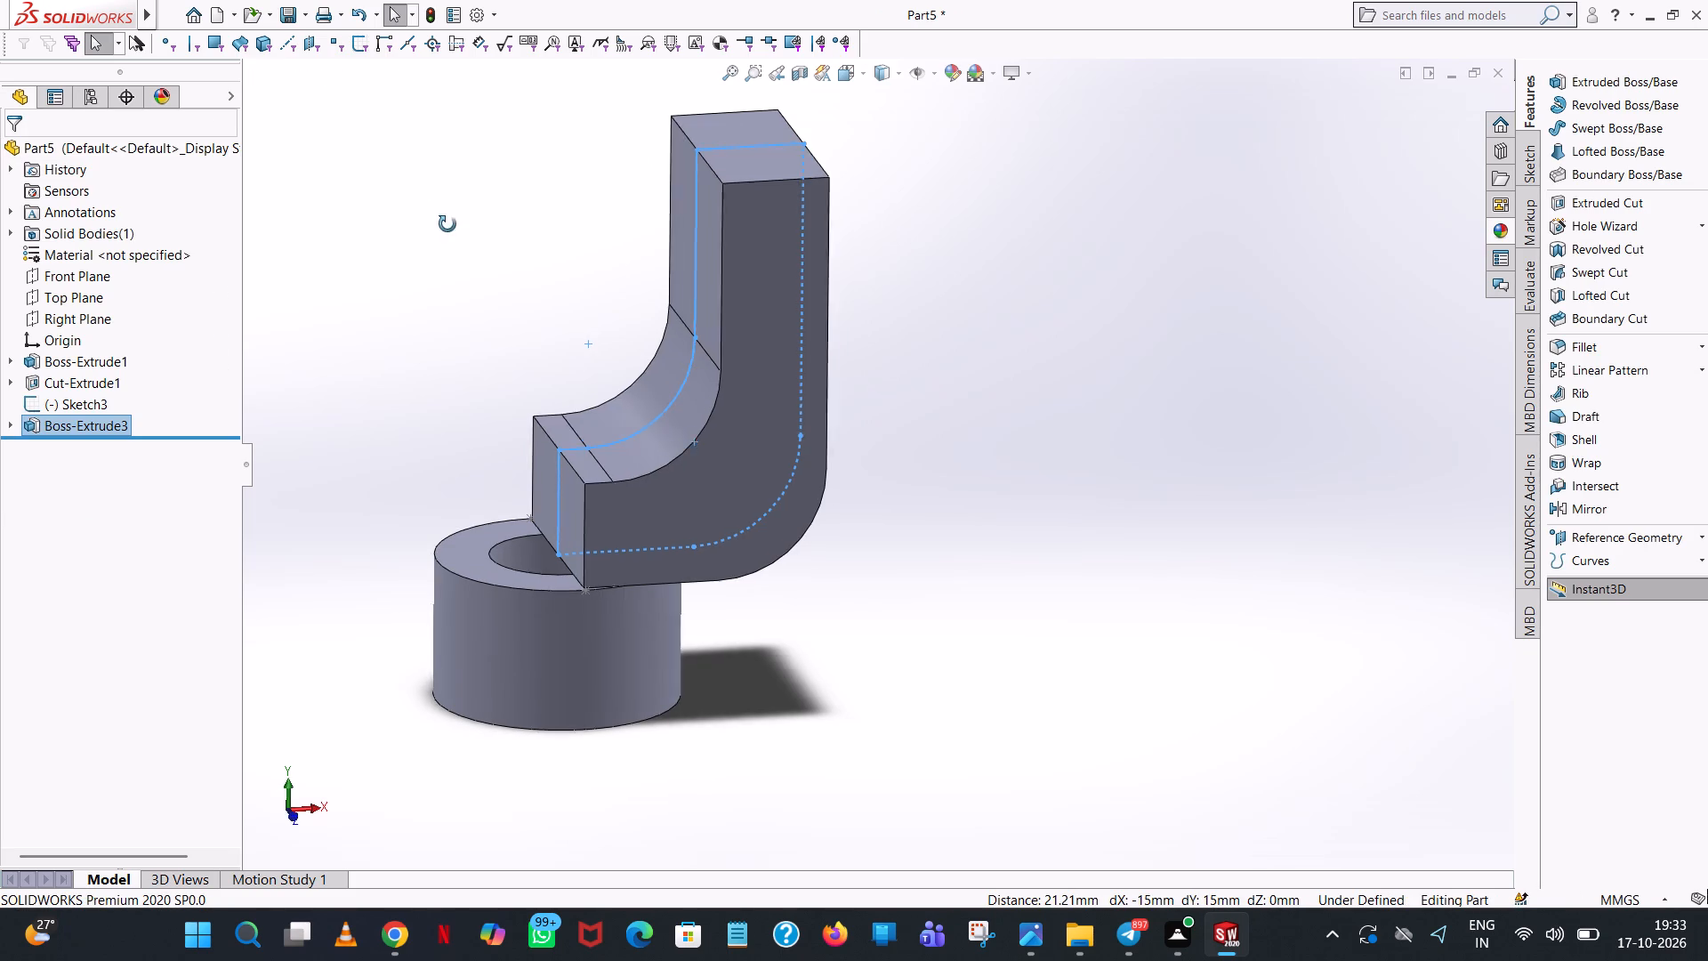
middle_drag(447, 224, 560, 267)
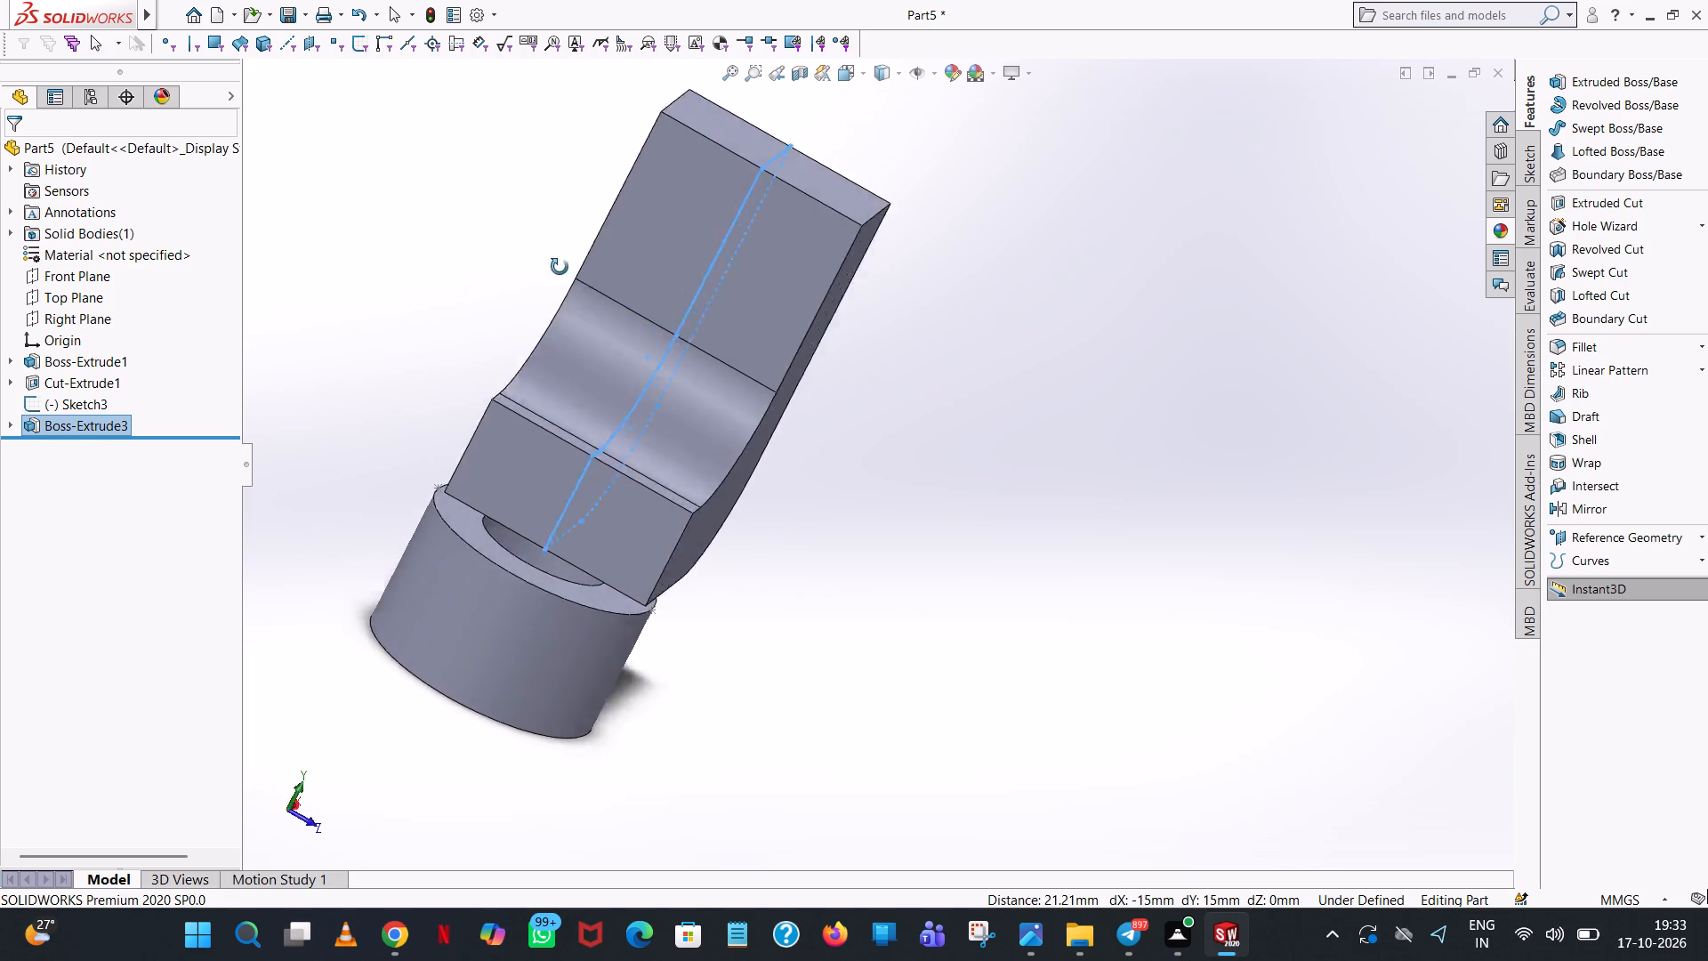
Undo the 32 mm extrusion of the fork's arm profile.
middle_drag(560, 267, 455, 257)
scroll(456, 256, up, 1)
click(354, 7)
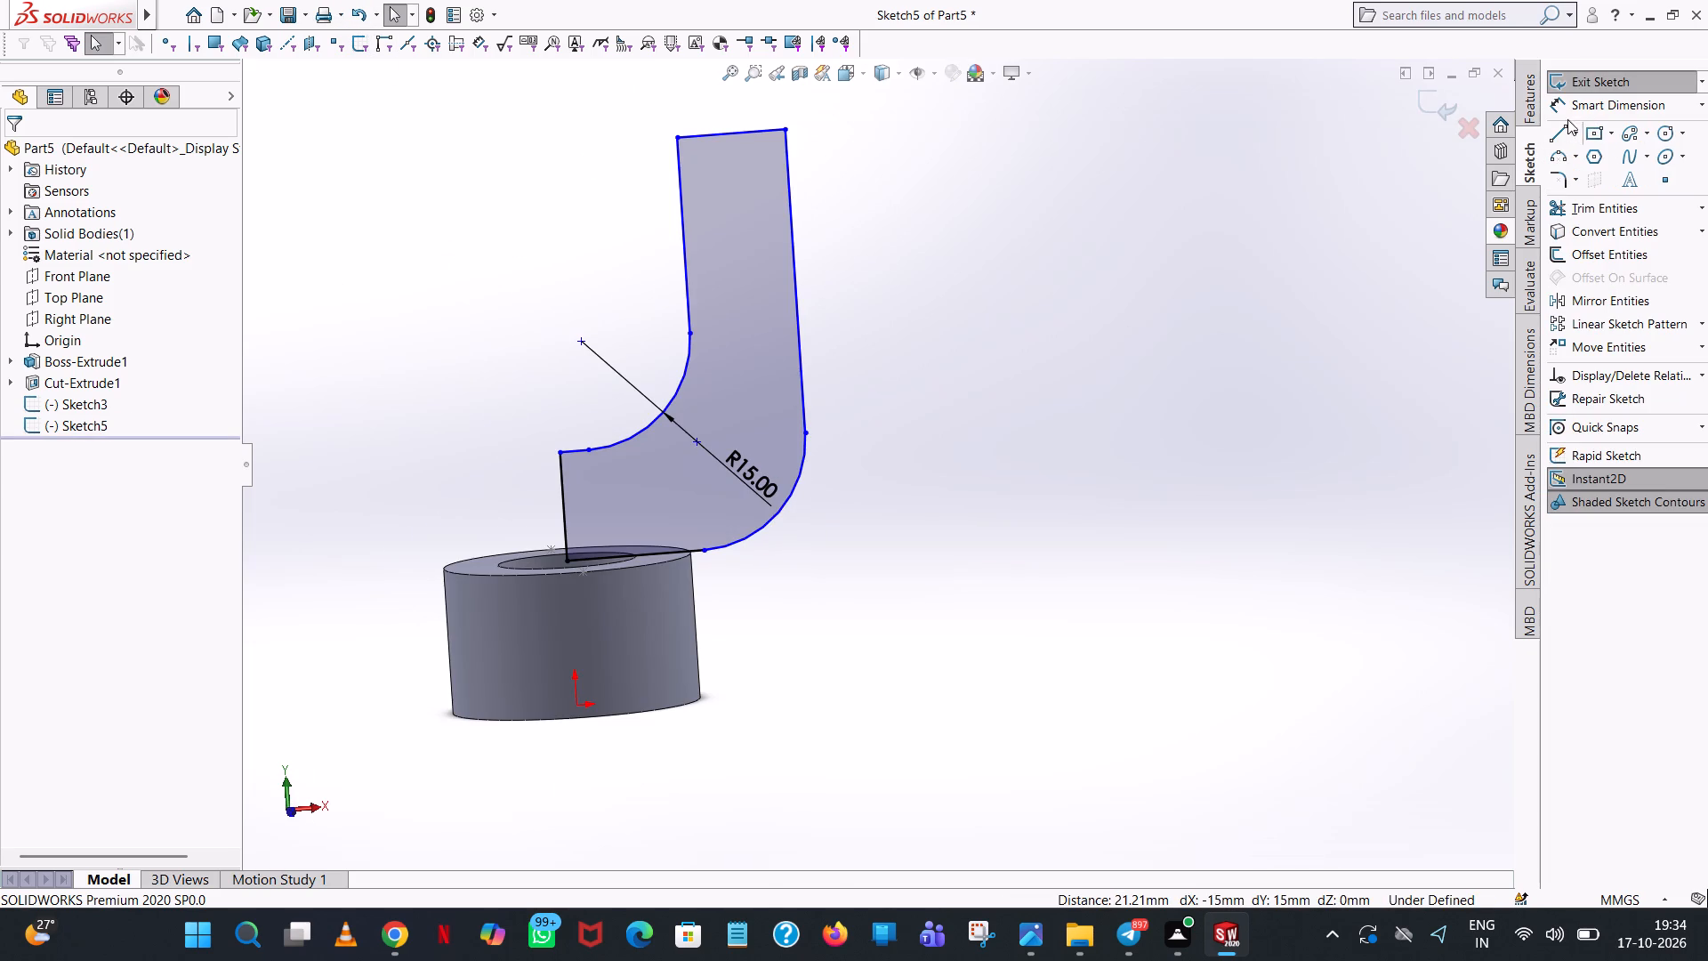
Extrude the filleted arm profile as a merged boss with a Mid Plane end condition and a depth of 34 mm.
click(1536, 111)
click(1592, 85)
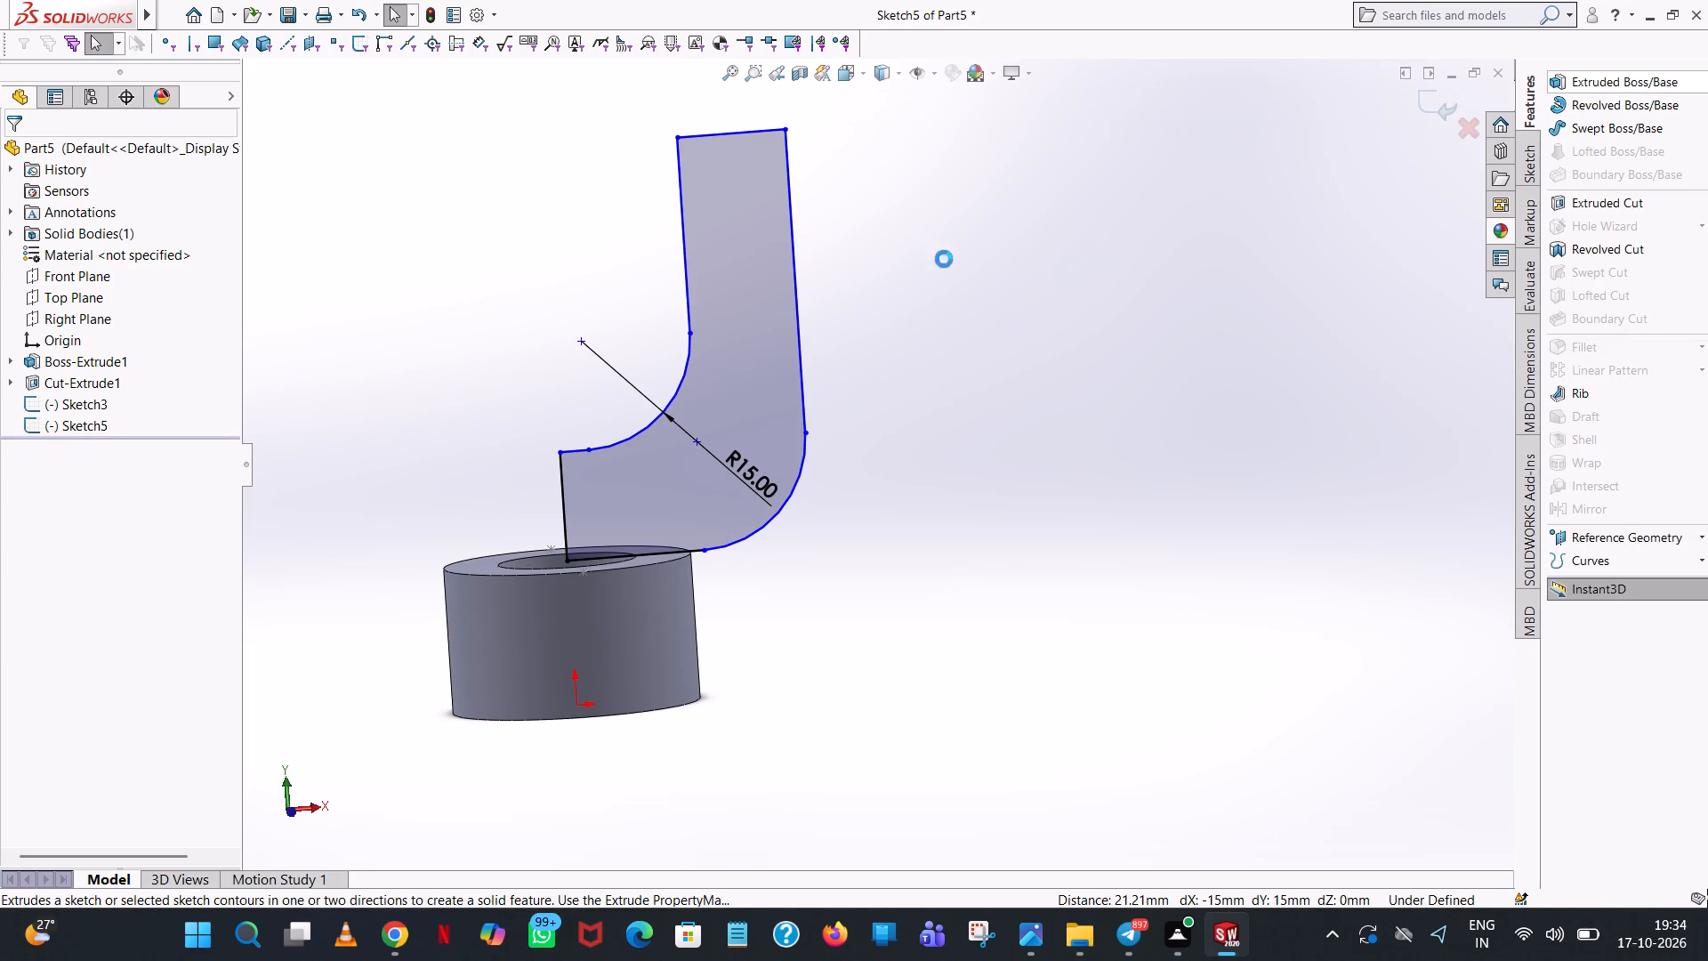
click(115, 270)
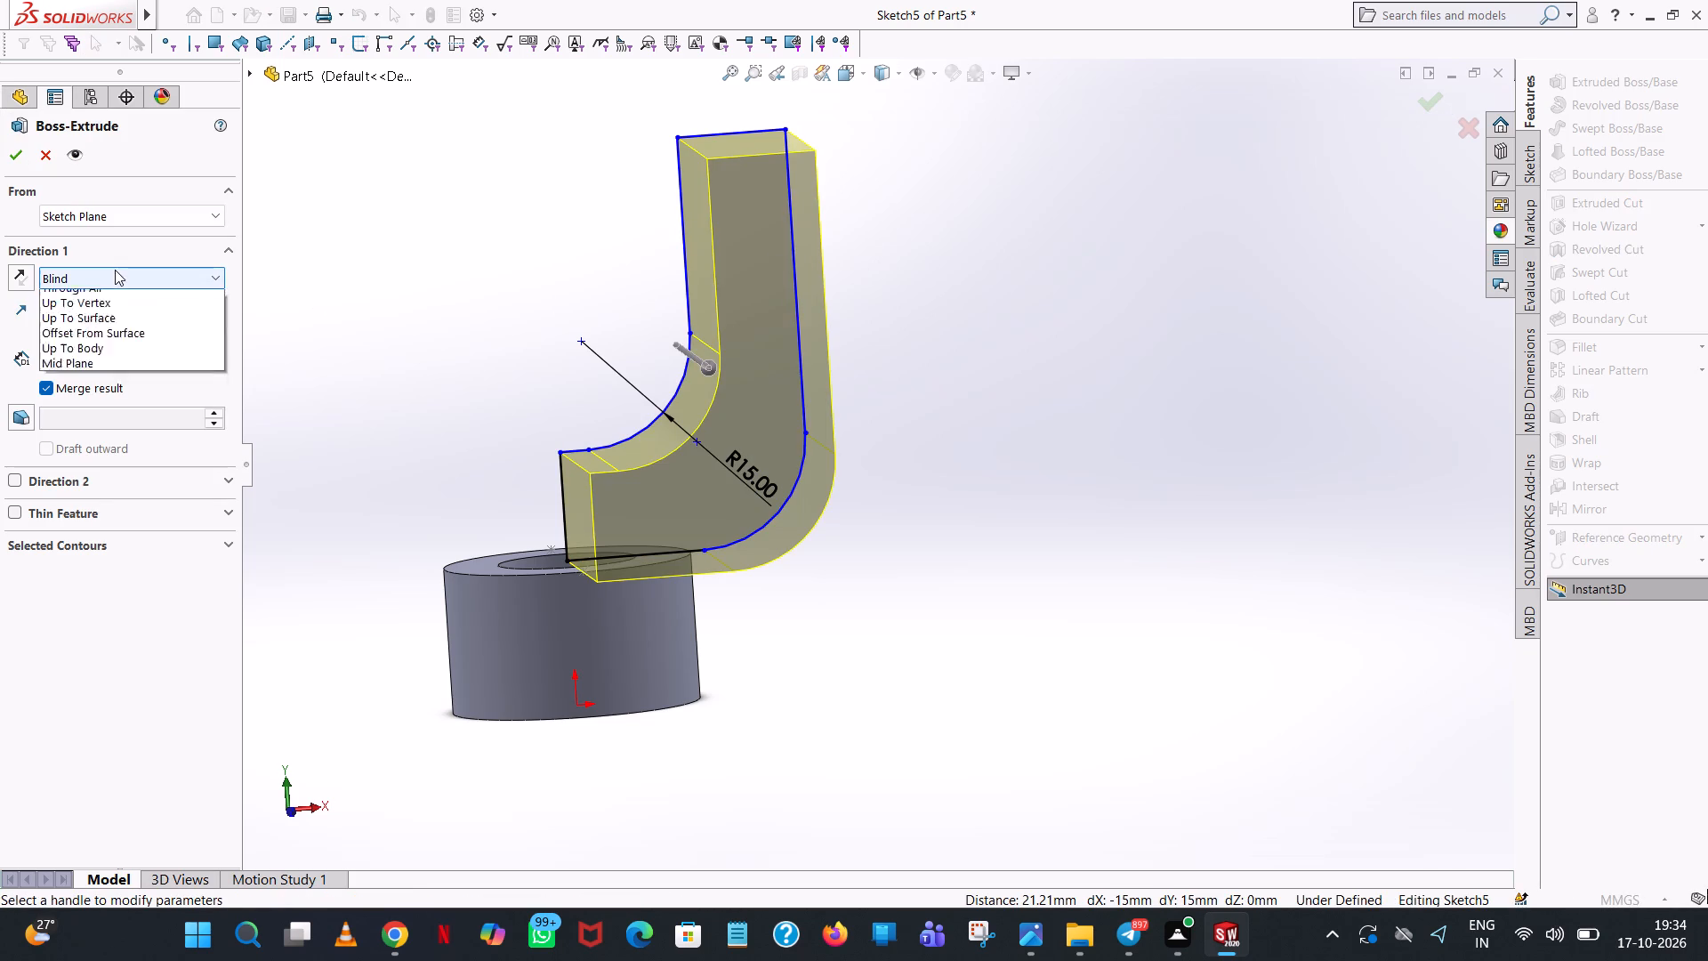
click(114, 384)
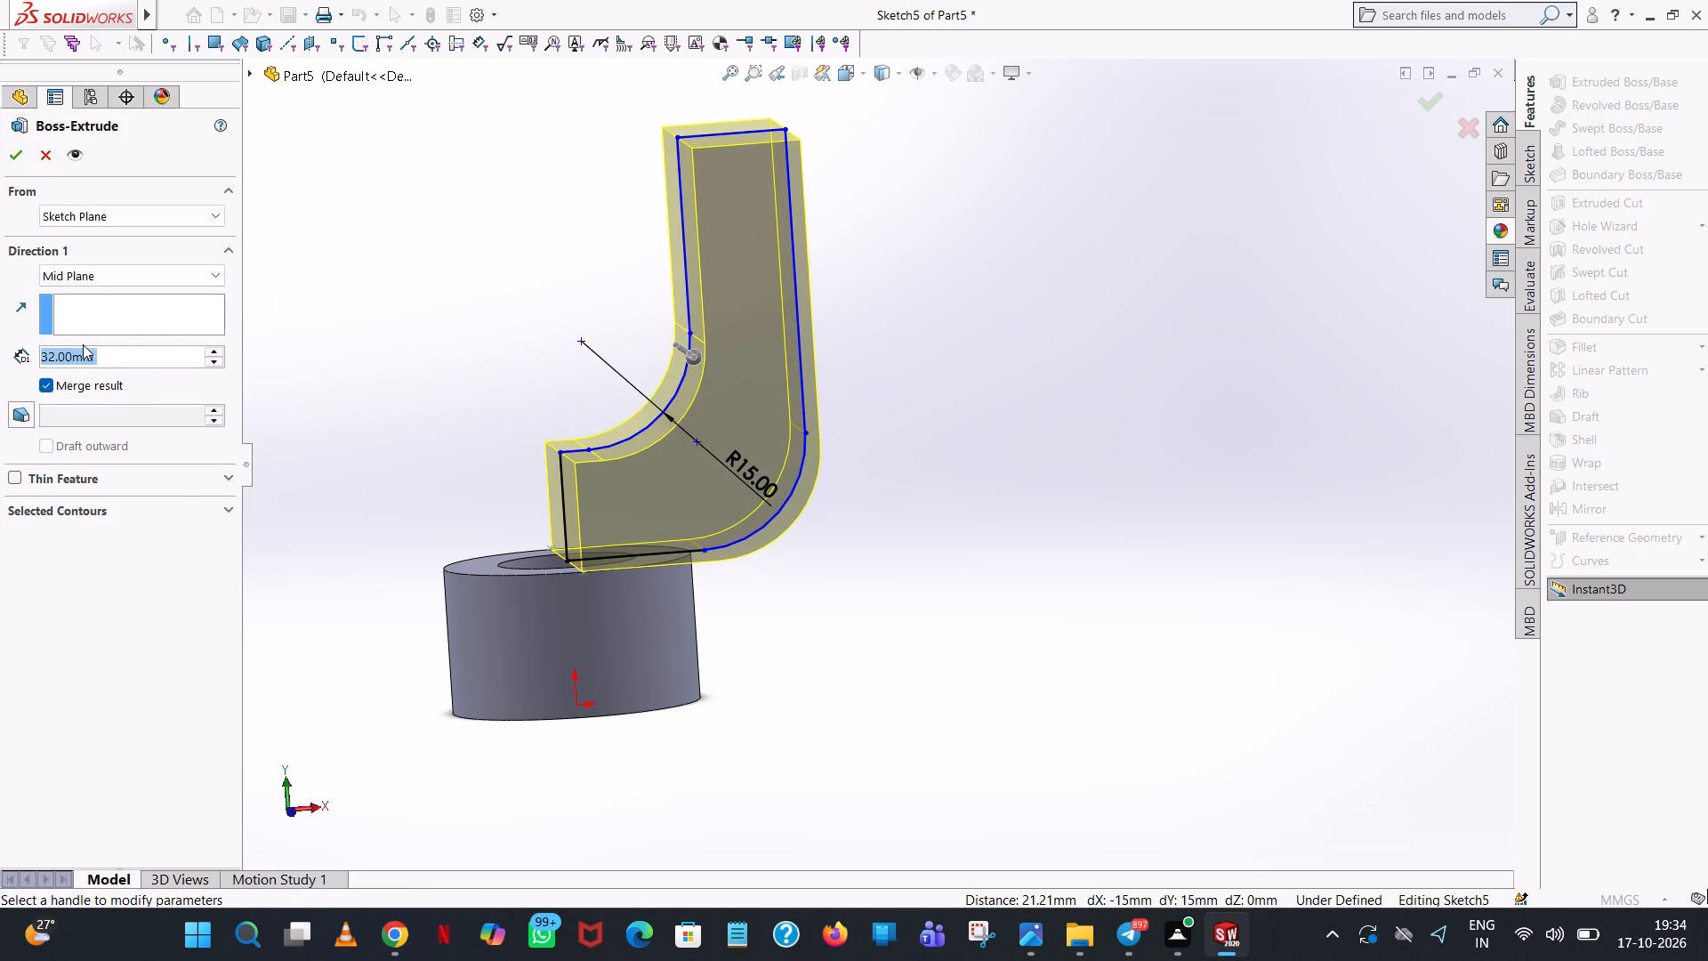
text(34)
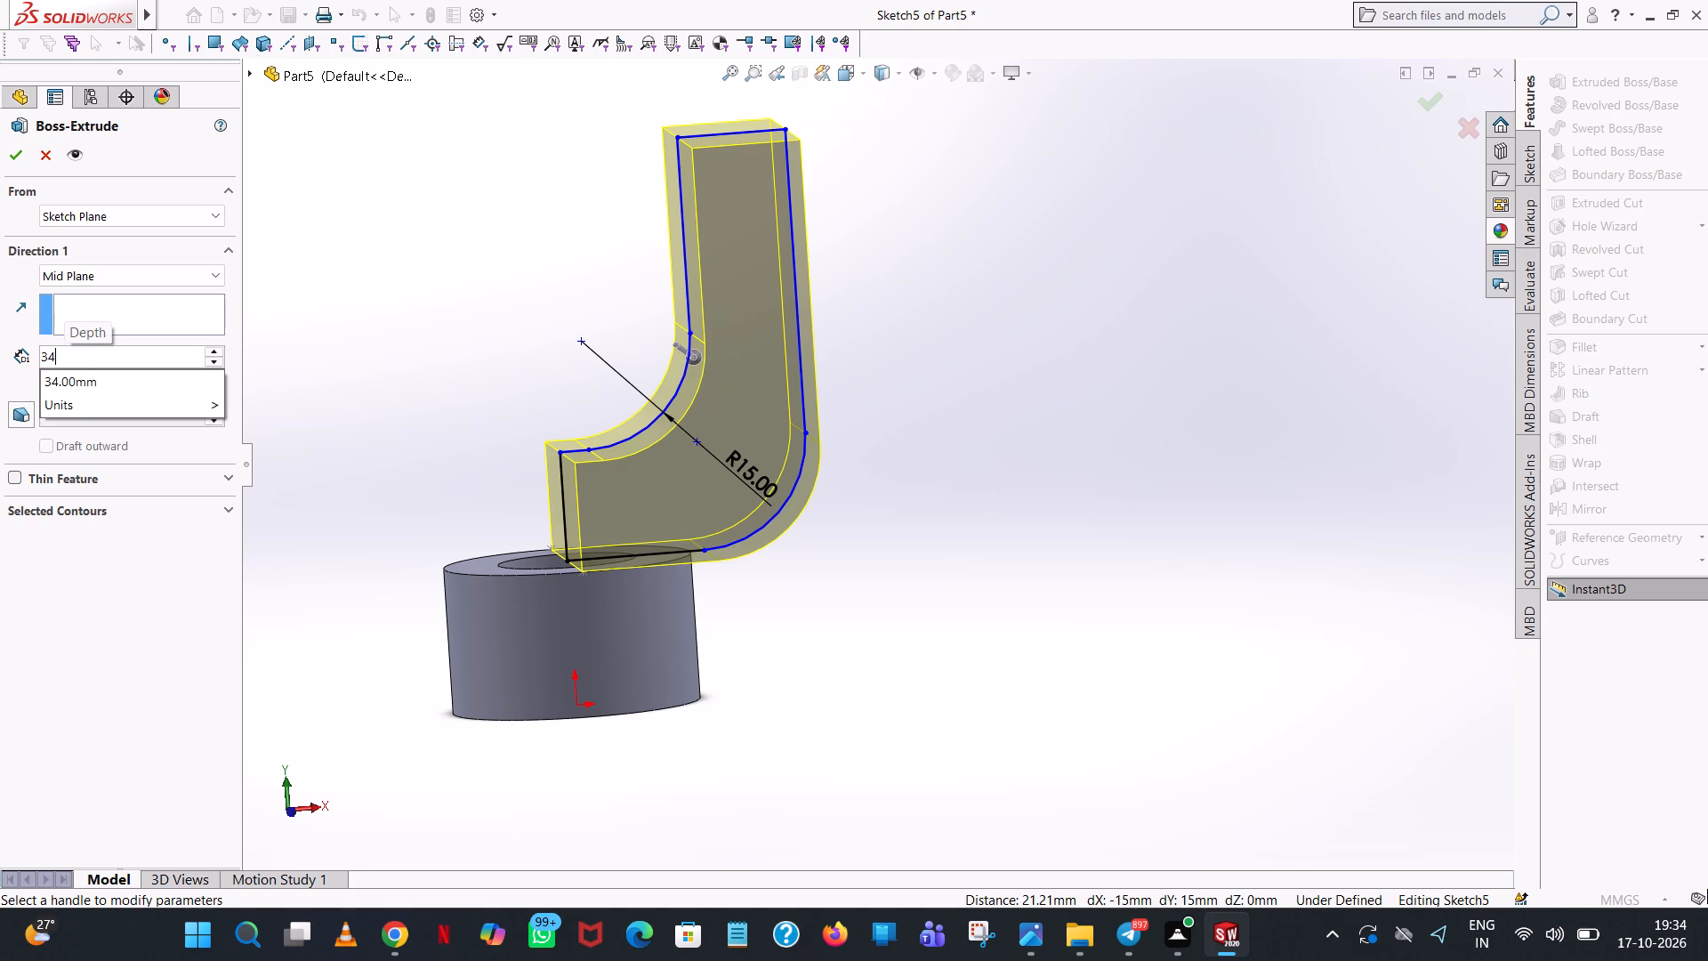
click(568, 199)
middle_drag(349, 236, 362, 238)
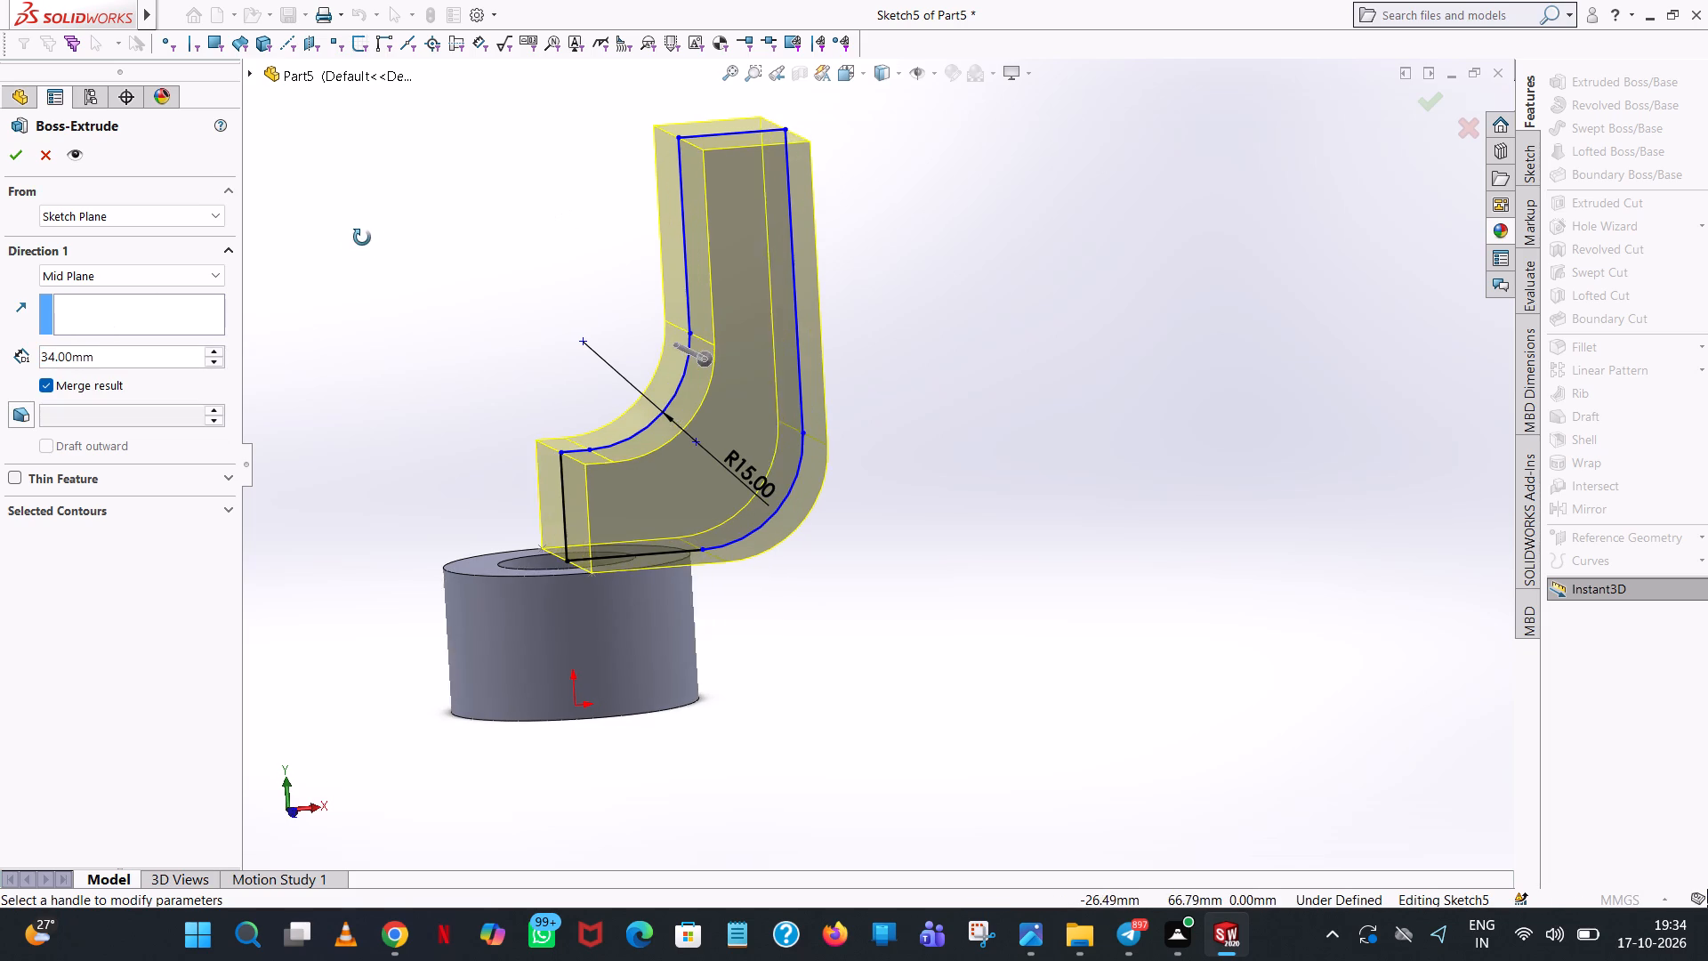
middle_drag(362, 238, 336, 238)
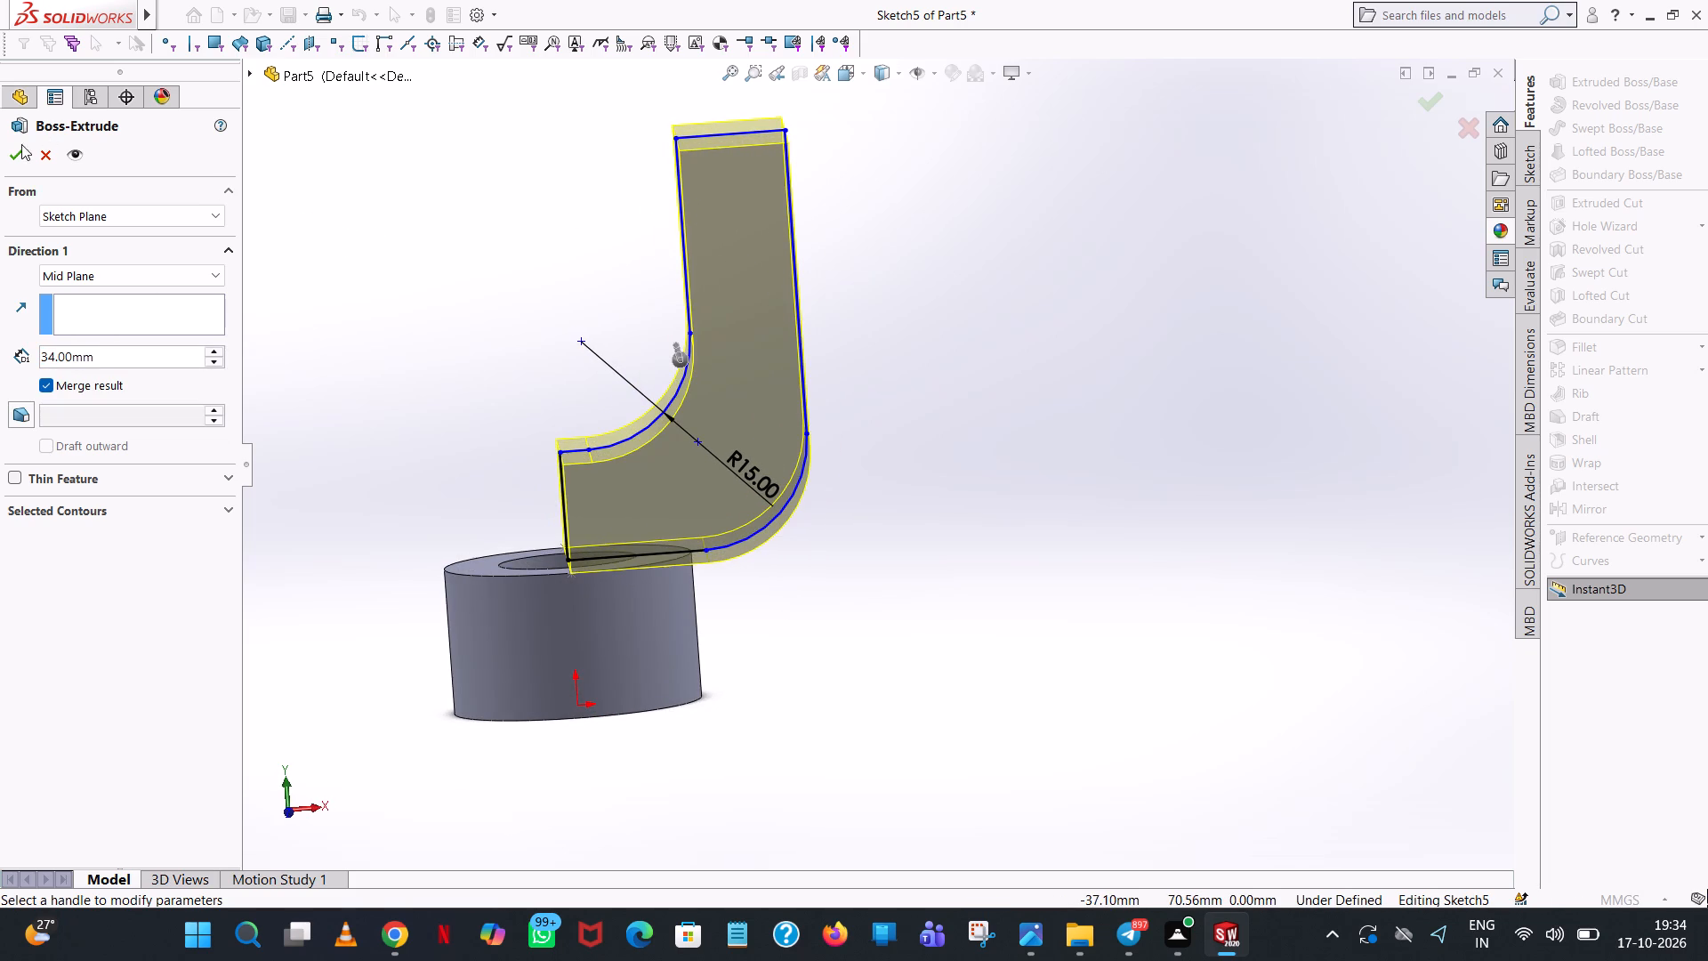
click(18, 150)
click(560, 332)
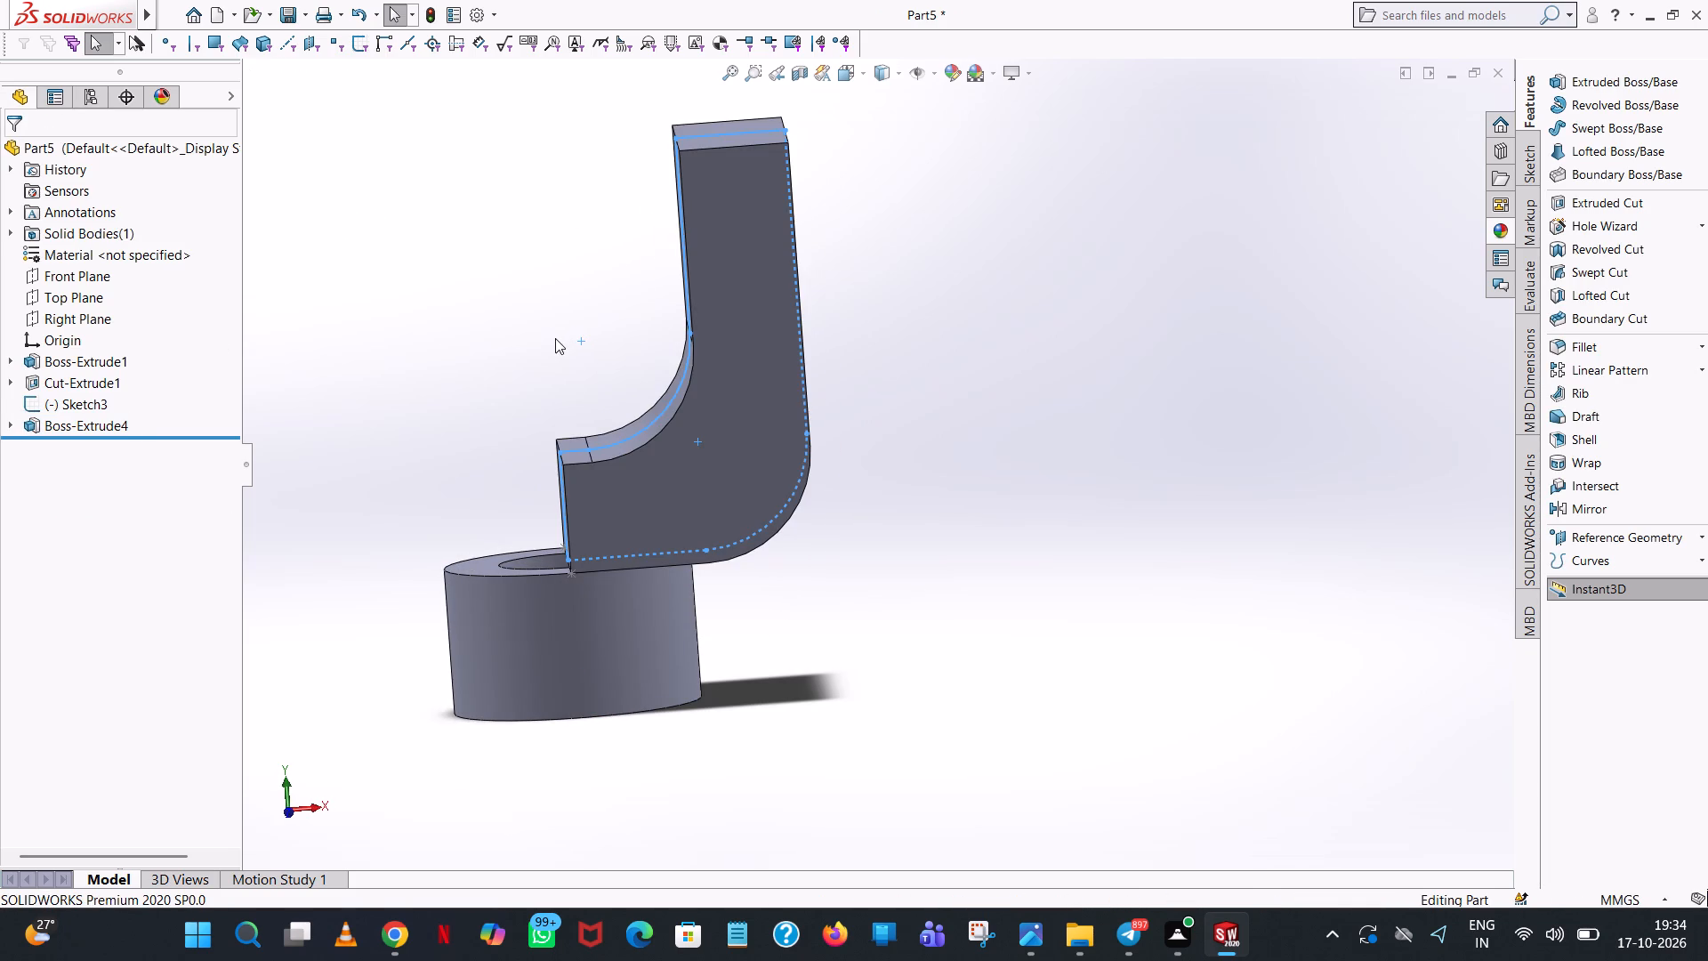
Mirror the extruded arm about the Right Plane to form the fork's second arm.
middle_drag(555, 343, 637, 630)
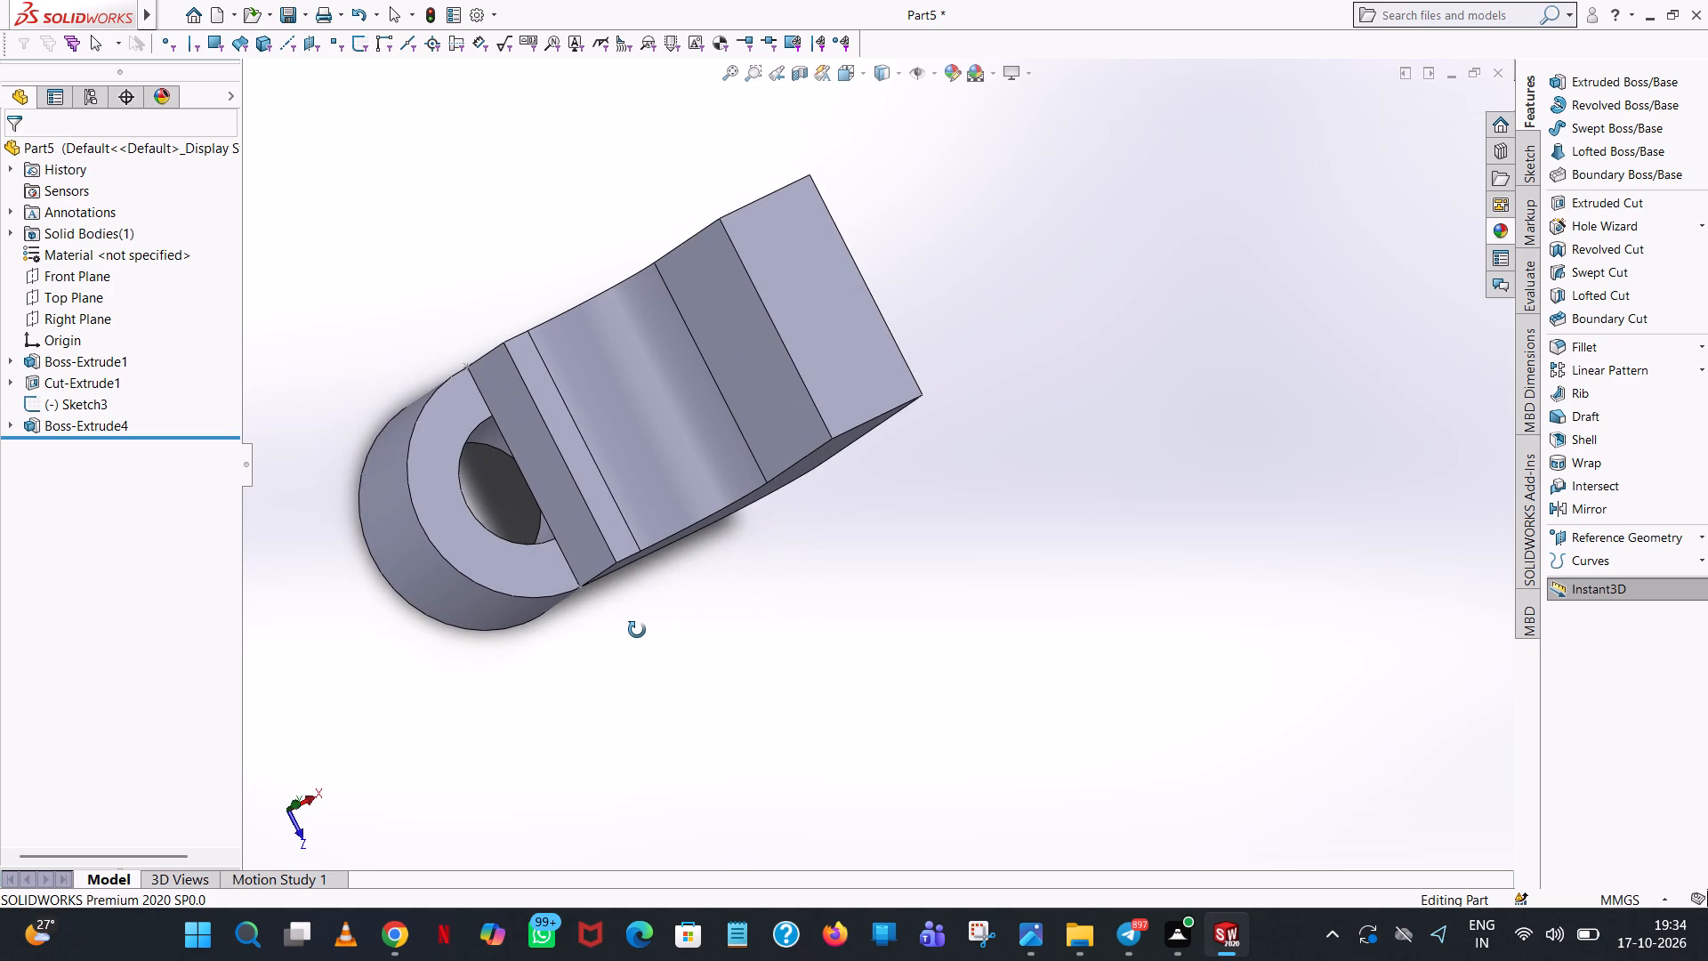
middle_drag(637, 630, 580, 335)
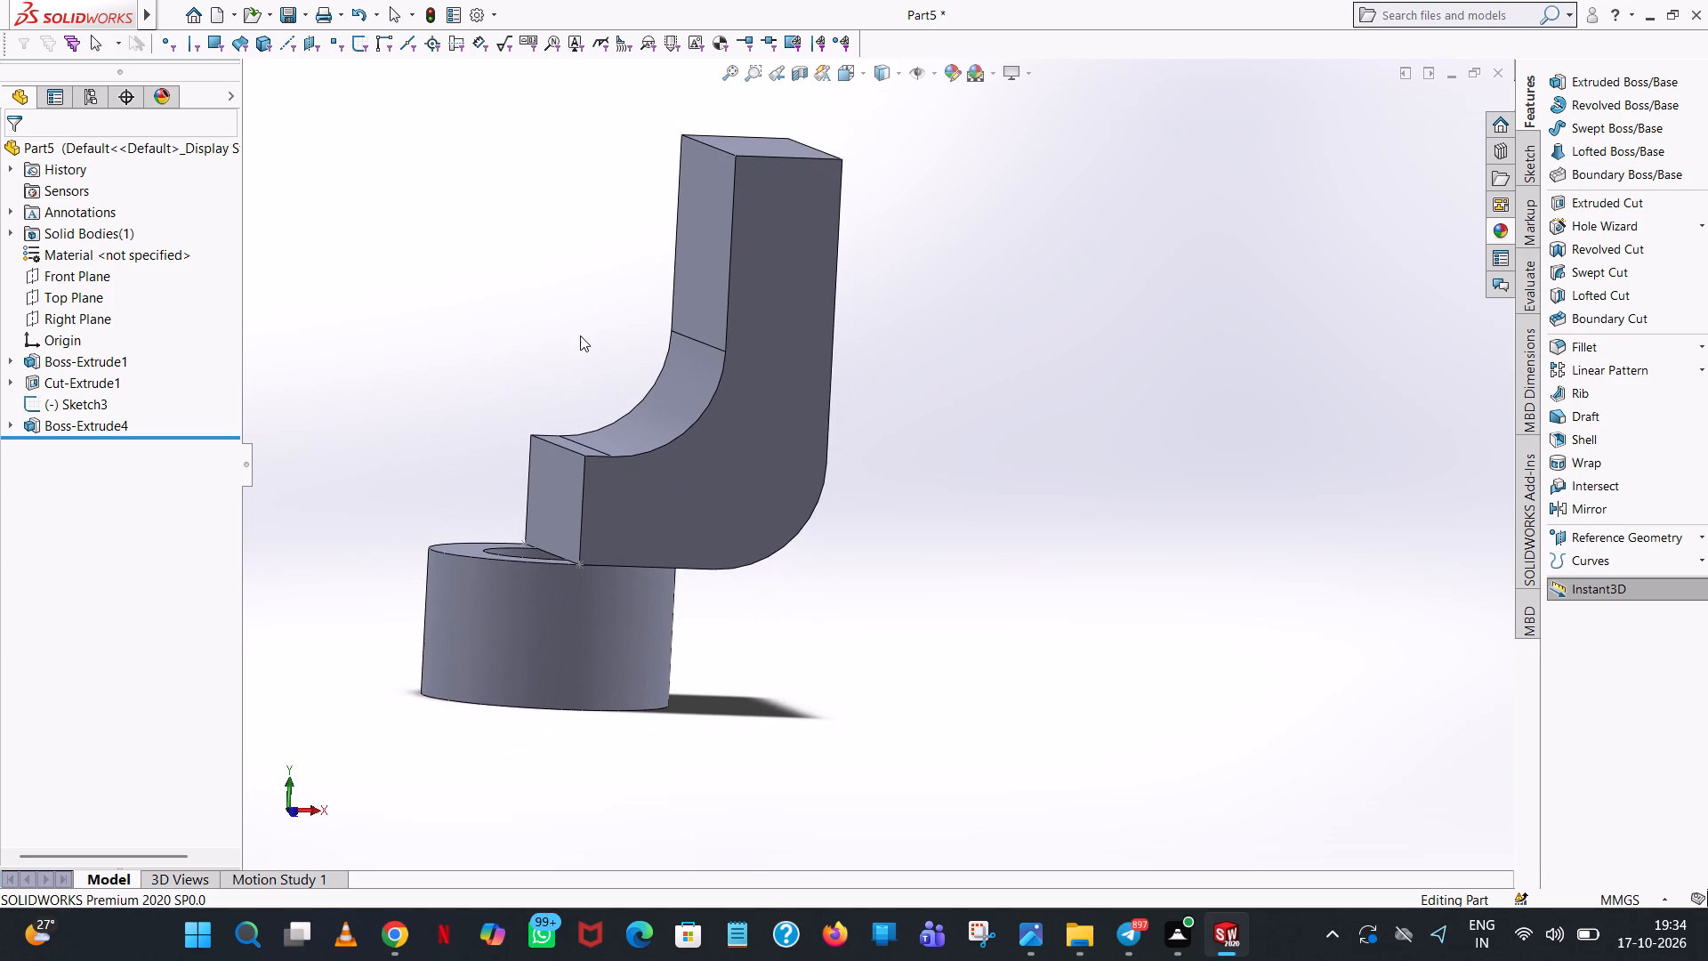
middle_drag(580, 336, 569, 338)
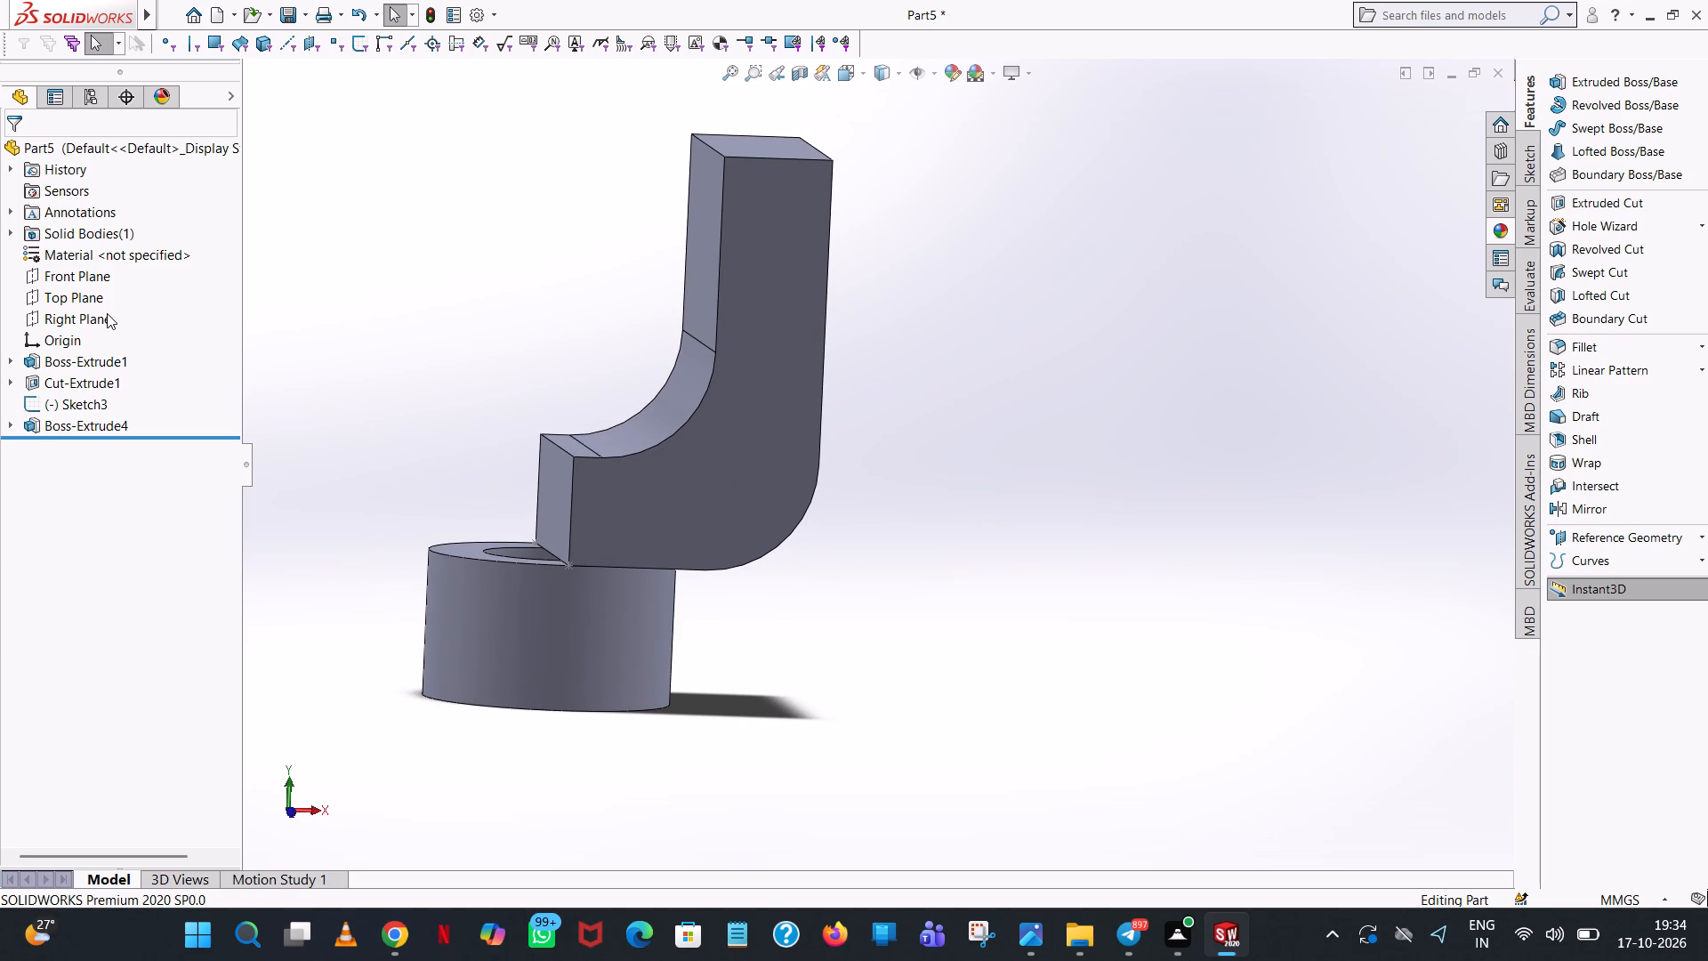
click(107, 312)
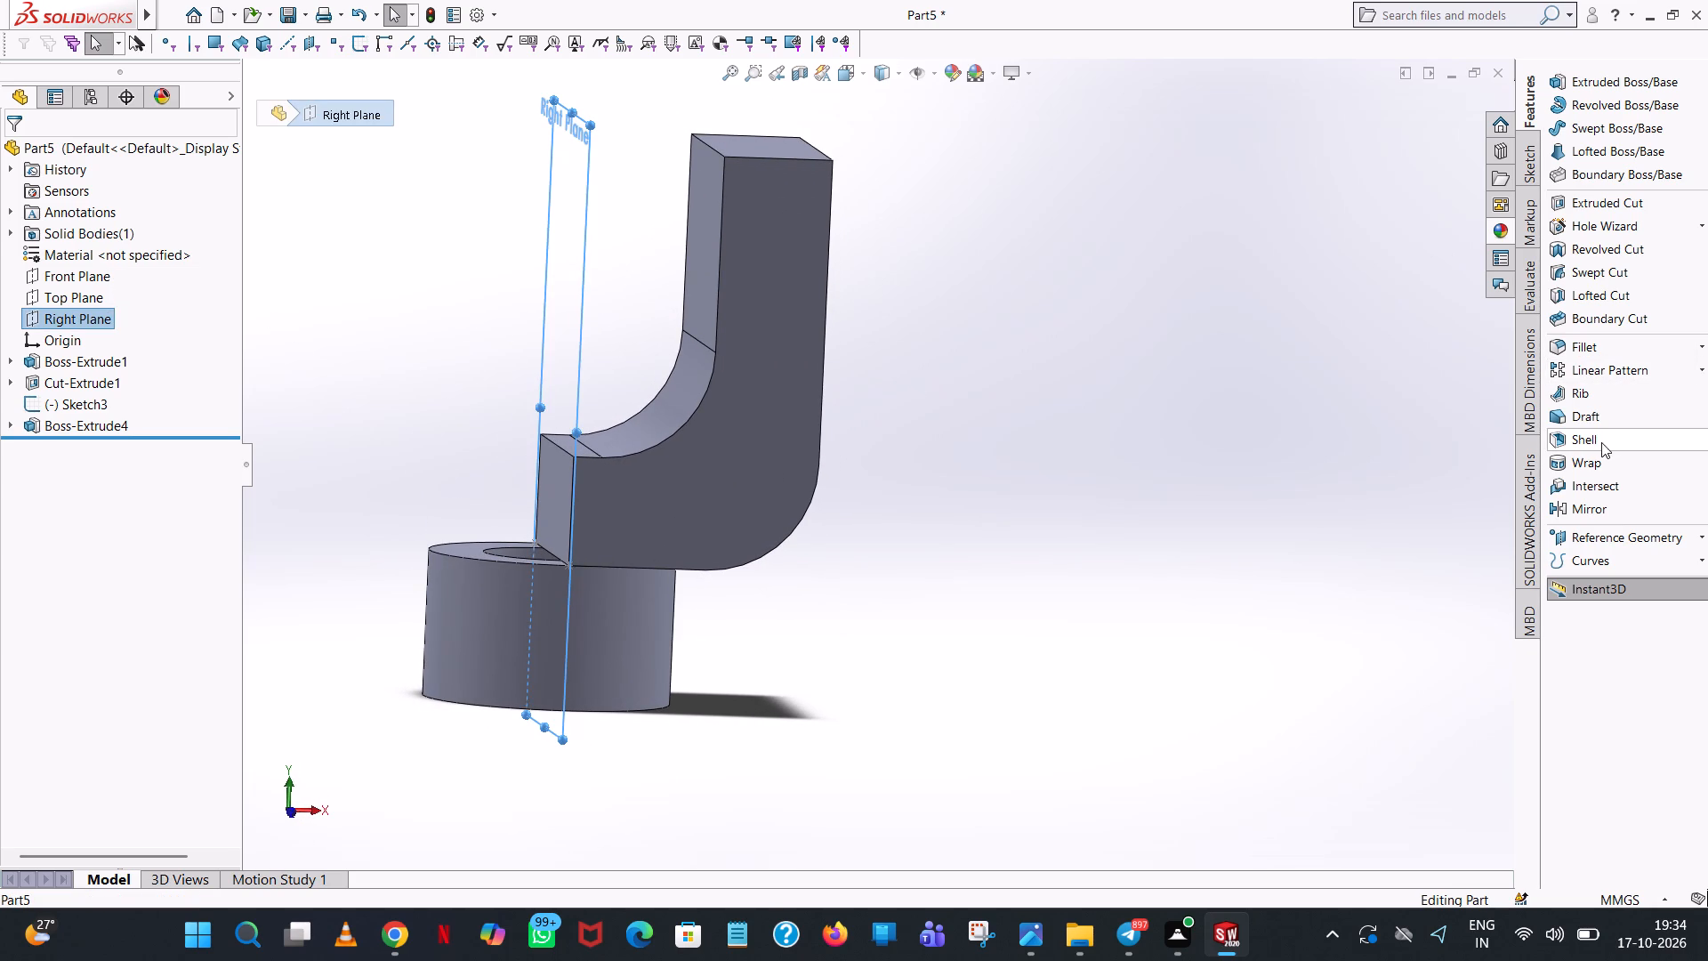
click(1601, 505)
click(753, 266)
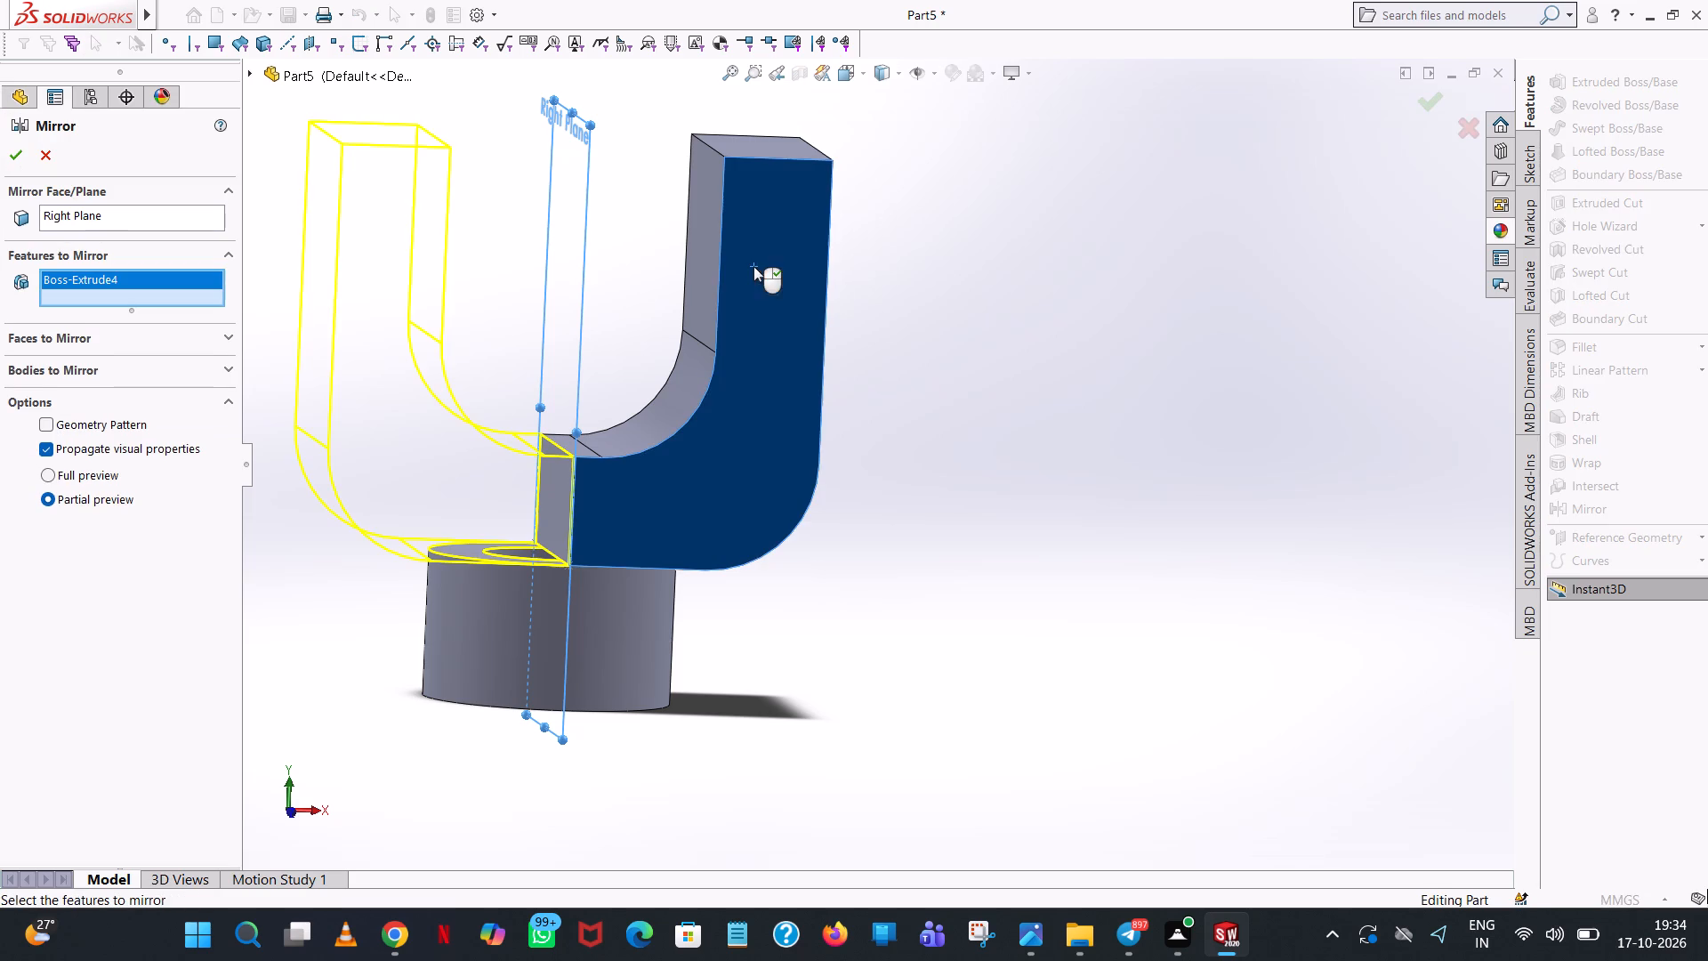
click(14, 148)
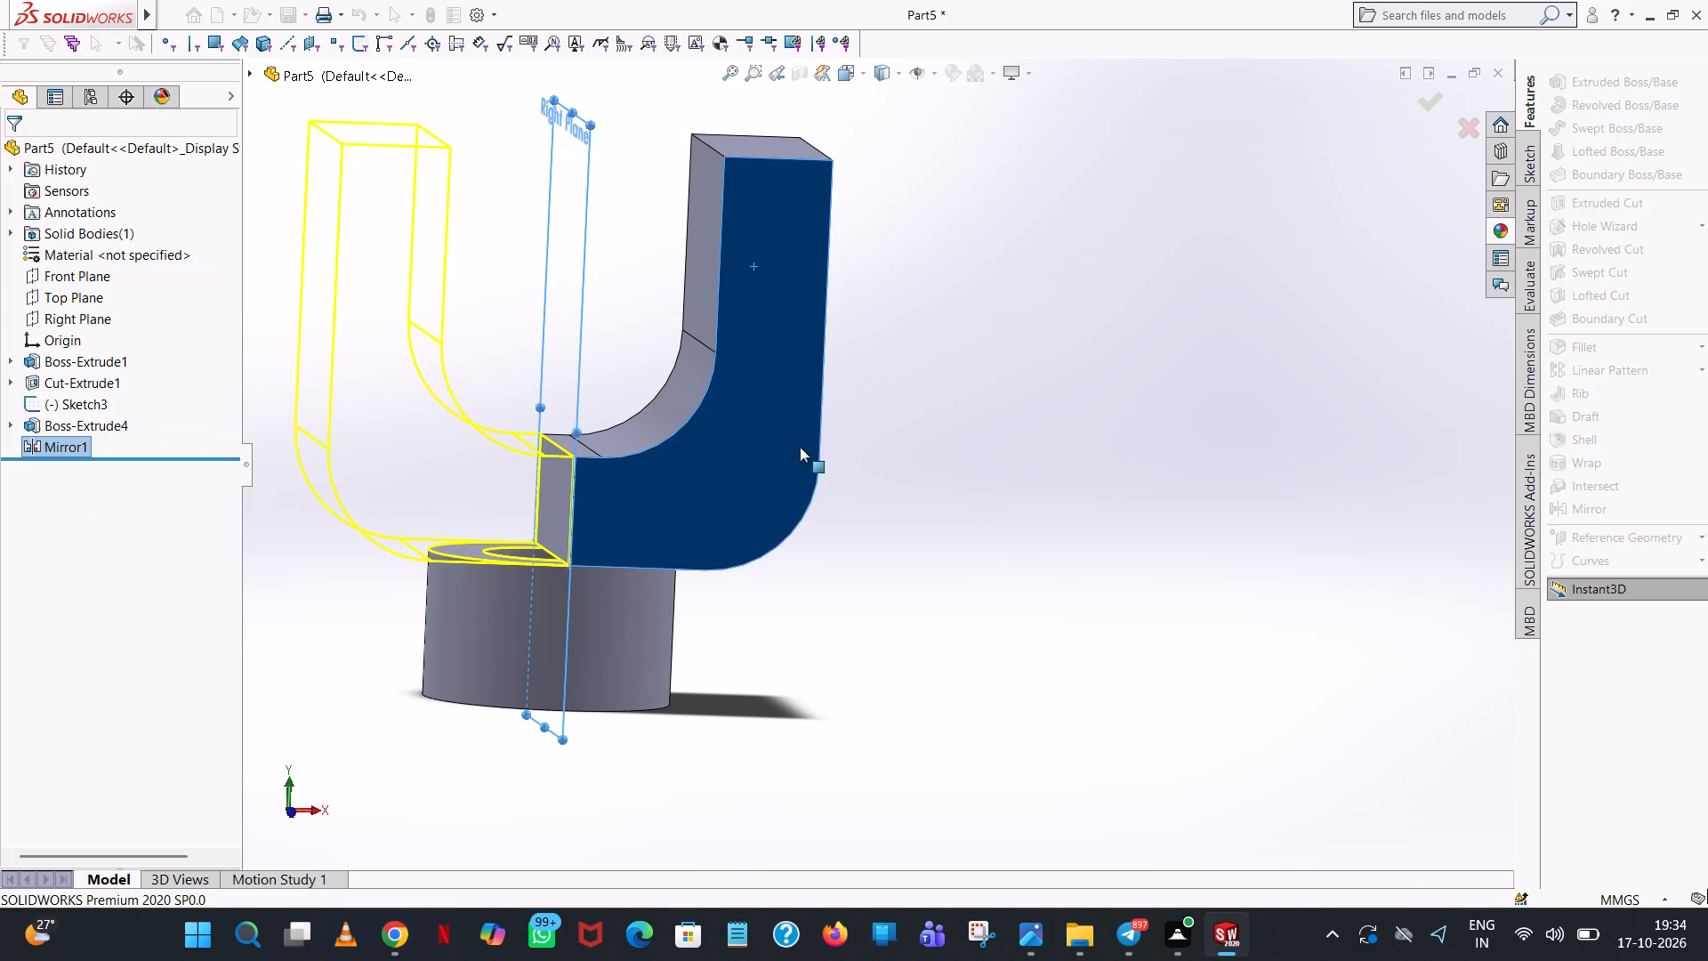
Examine the U-shaped fork and its ring from the front, above and below.
scroll(852, 432, up, 4)
middle_drag(855, 431, 768, 383)
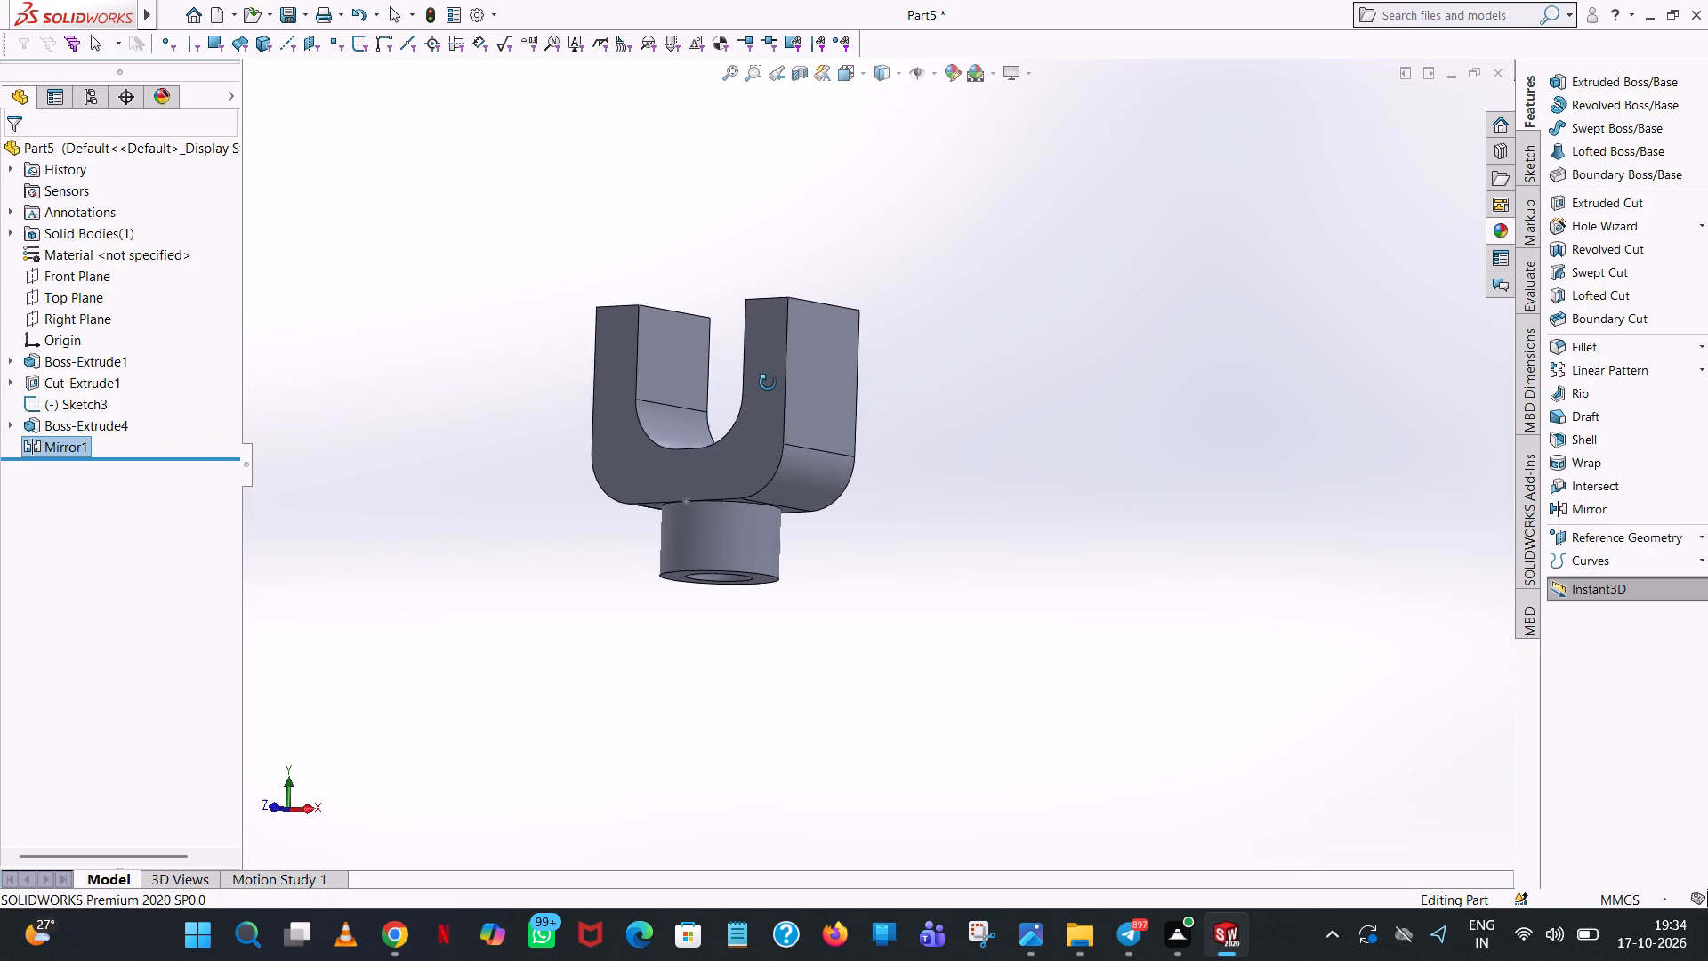
middle_drag(768, 383, 843, 405)
scroll(732, 507, down, 8)
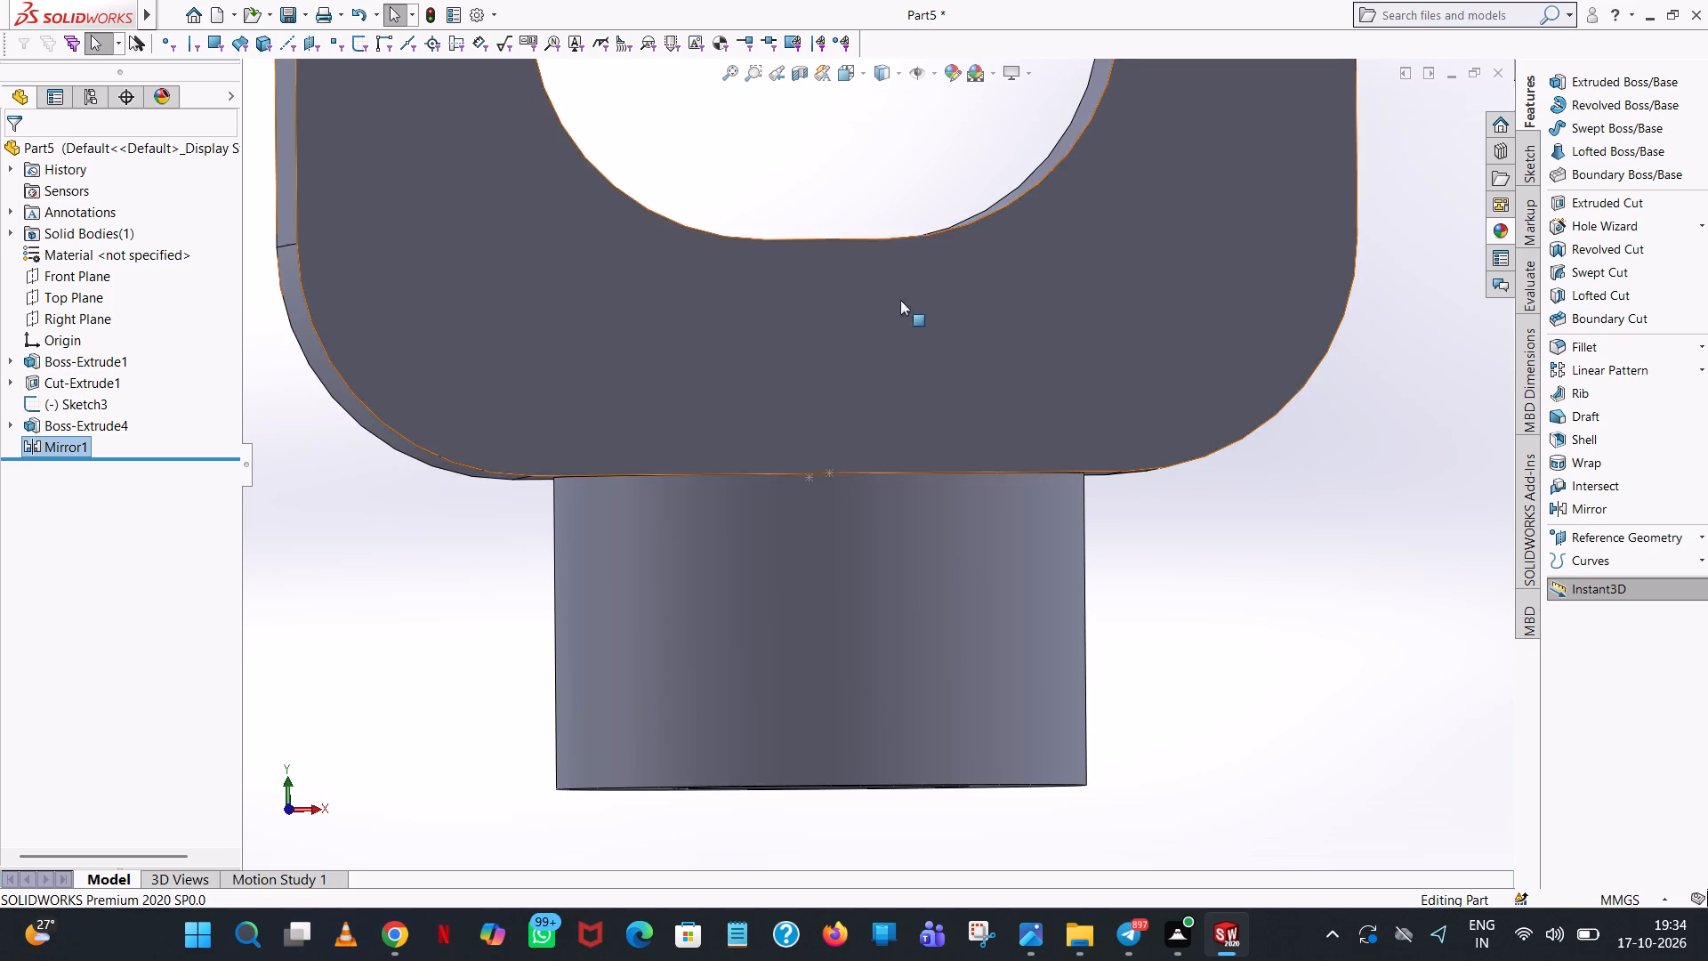
middle_drag(900, 334, 886, 513)
scroll(895, 490, up, 6)
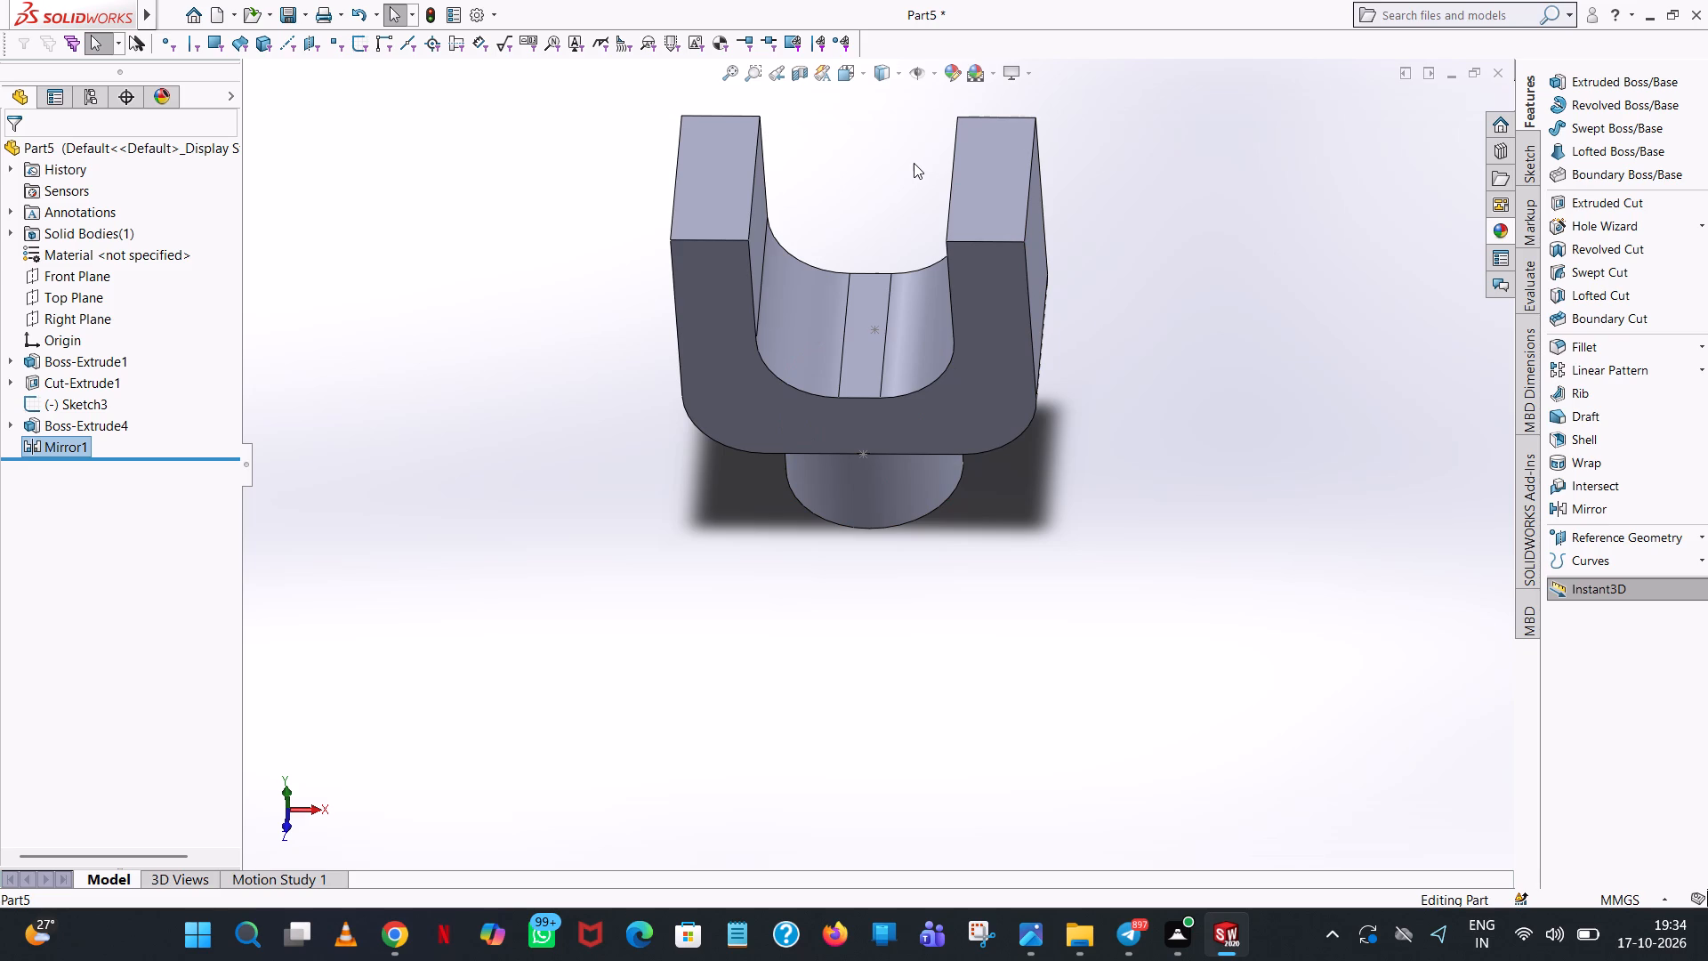
middle_drag(915, 558, 914, 15)
scroll(915, 558, up, 1)
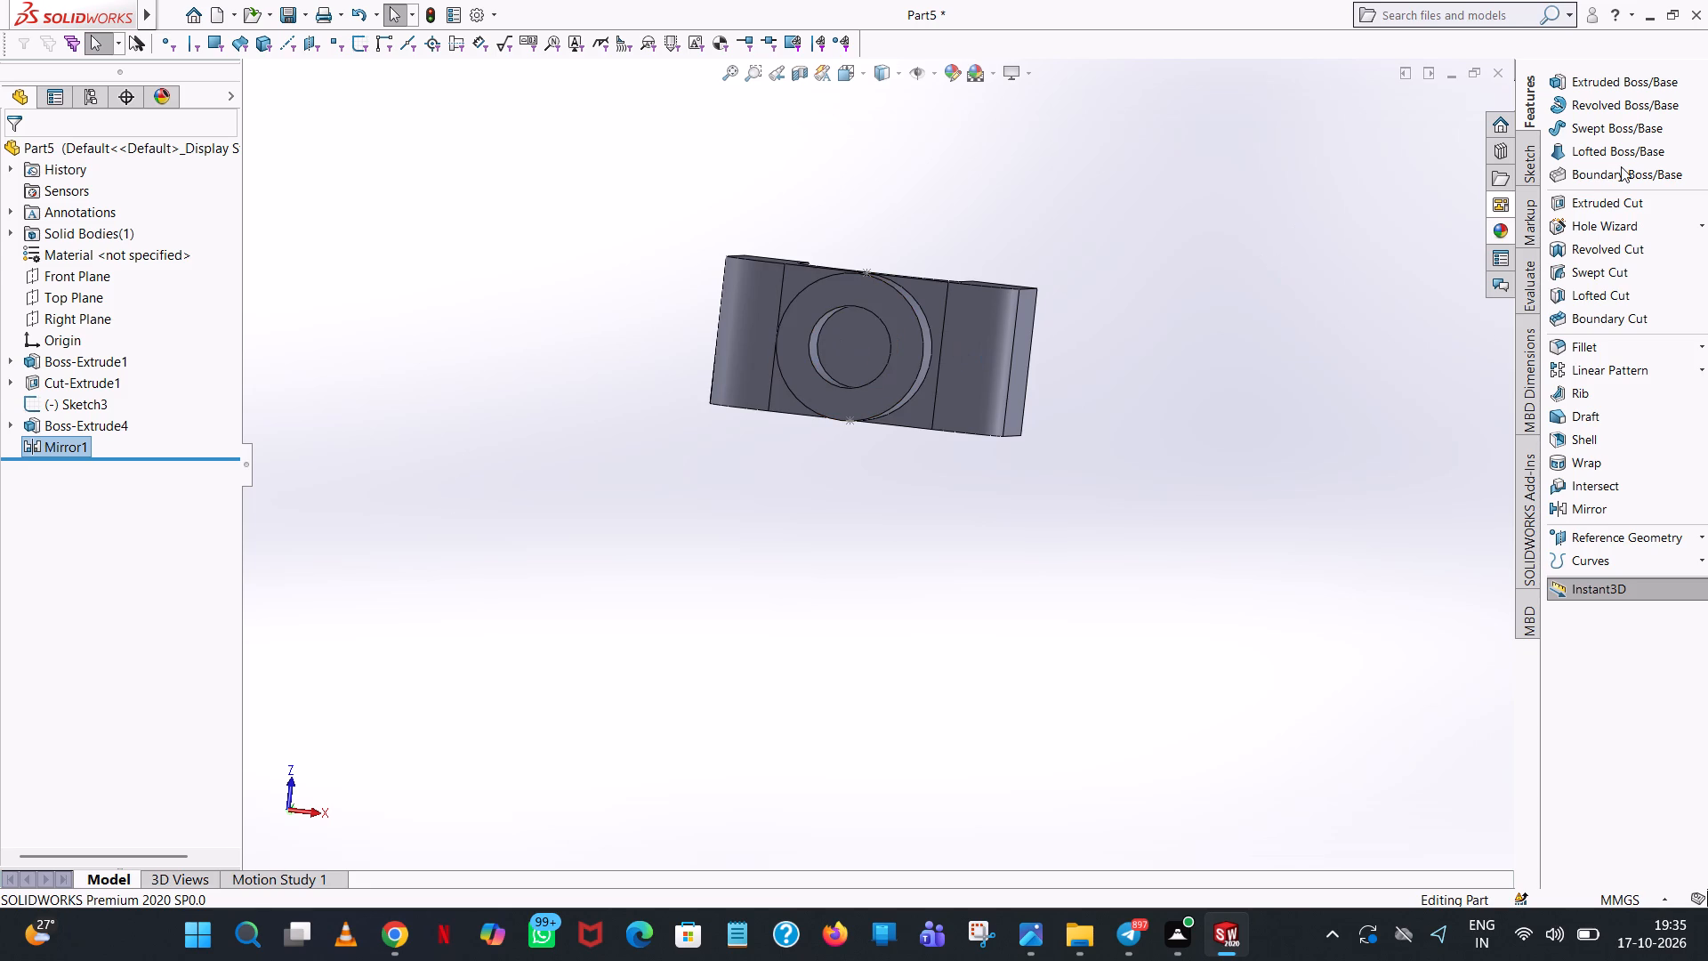
For an extruded cut, sketch a circle on the ring's bottom end face, centred on the origin, with a radius of 19/2 mm.
click(1649, 205)
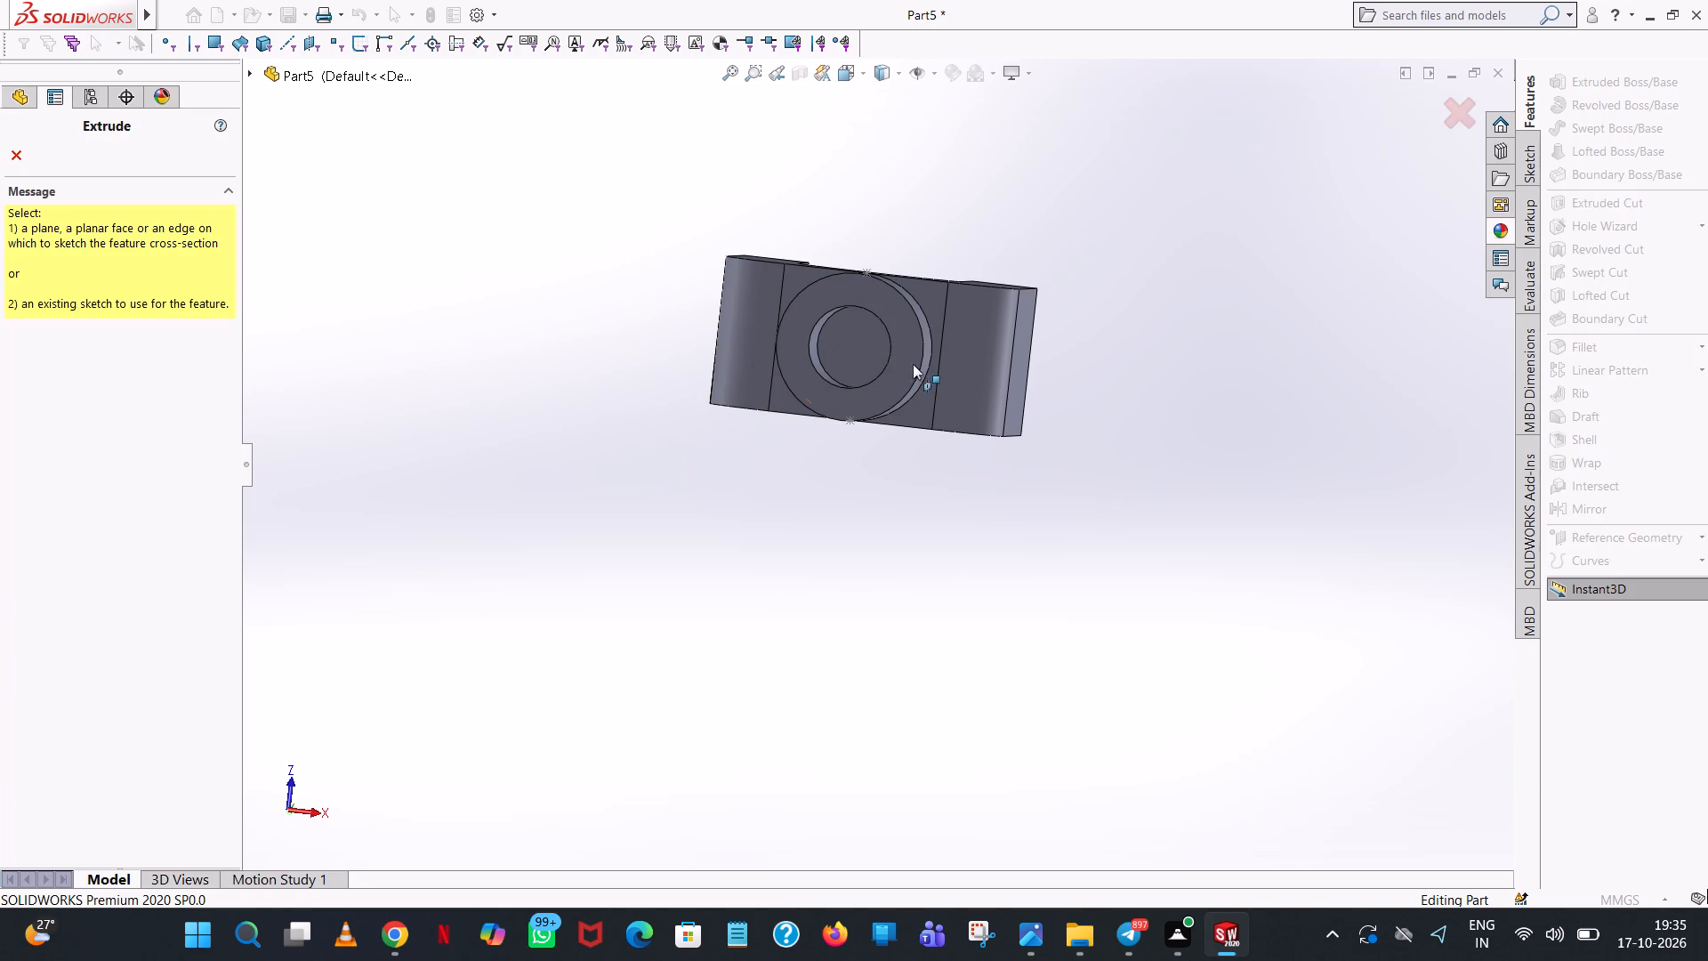
click(898, 323)
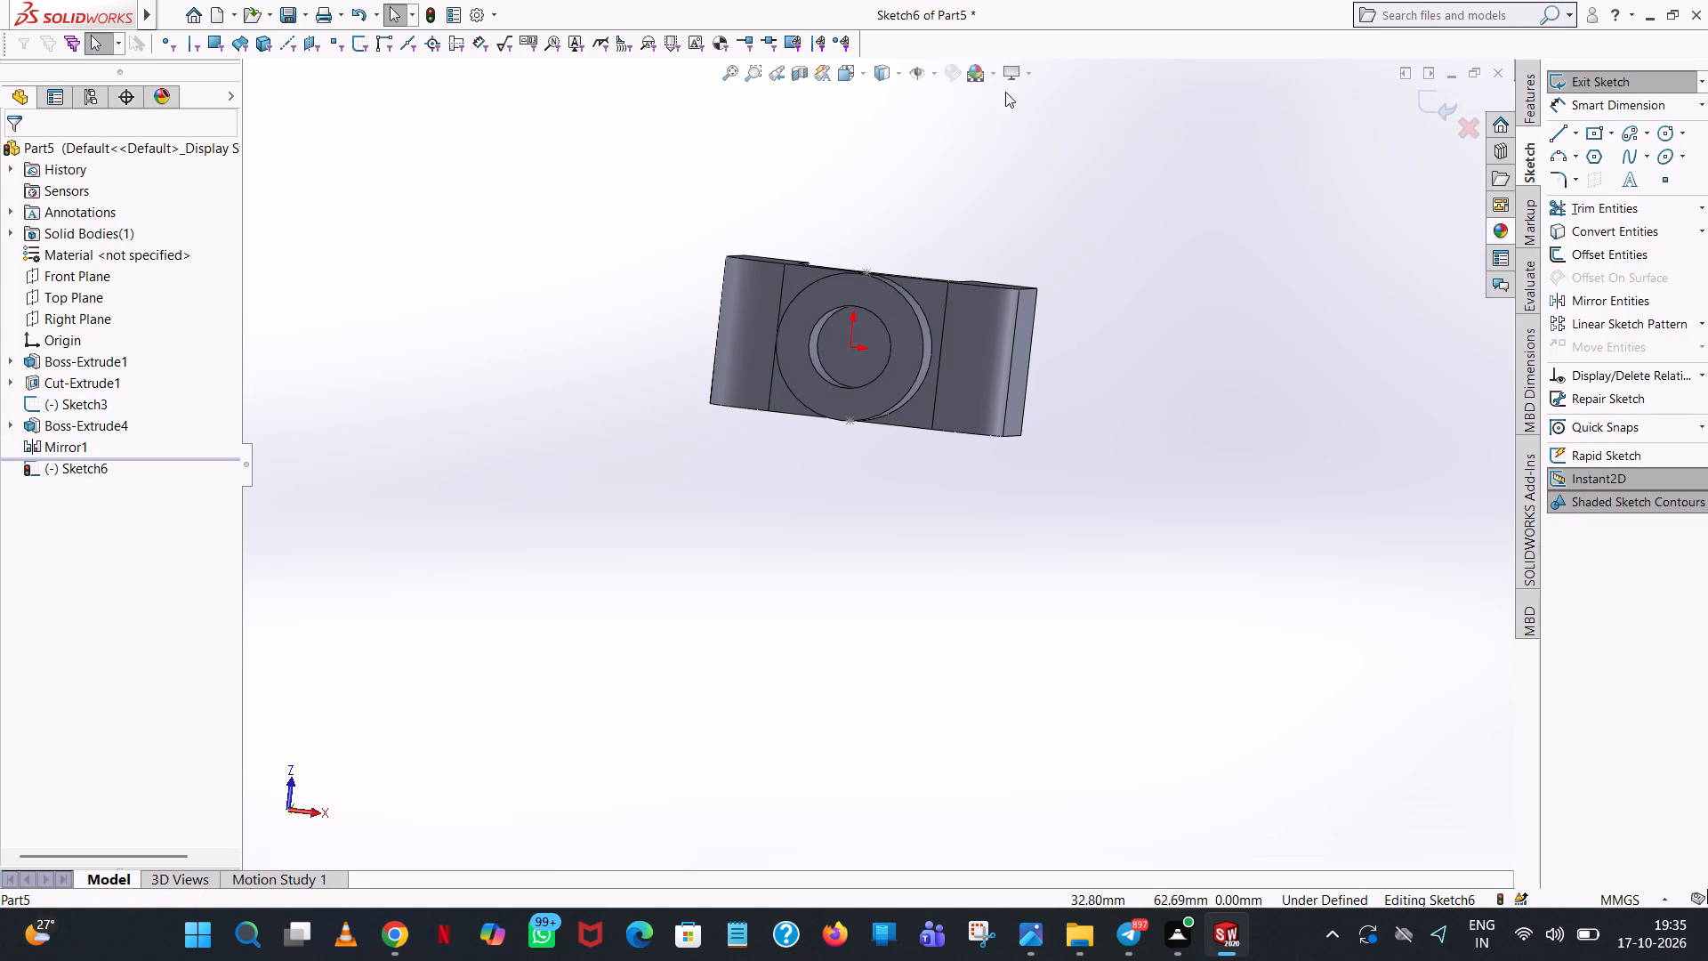
click(861, 76)
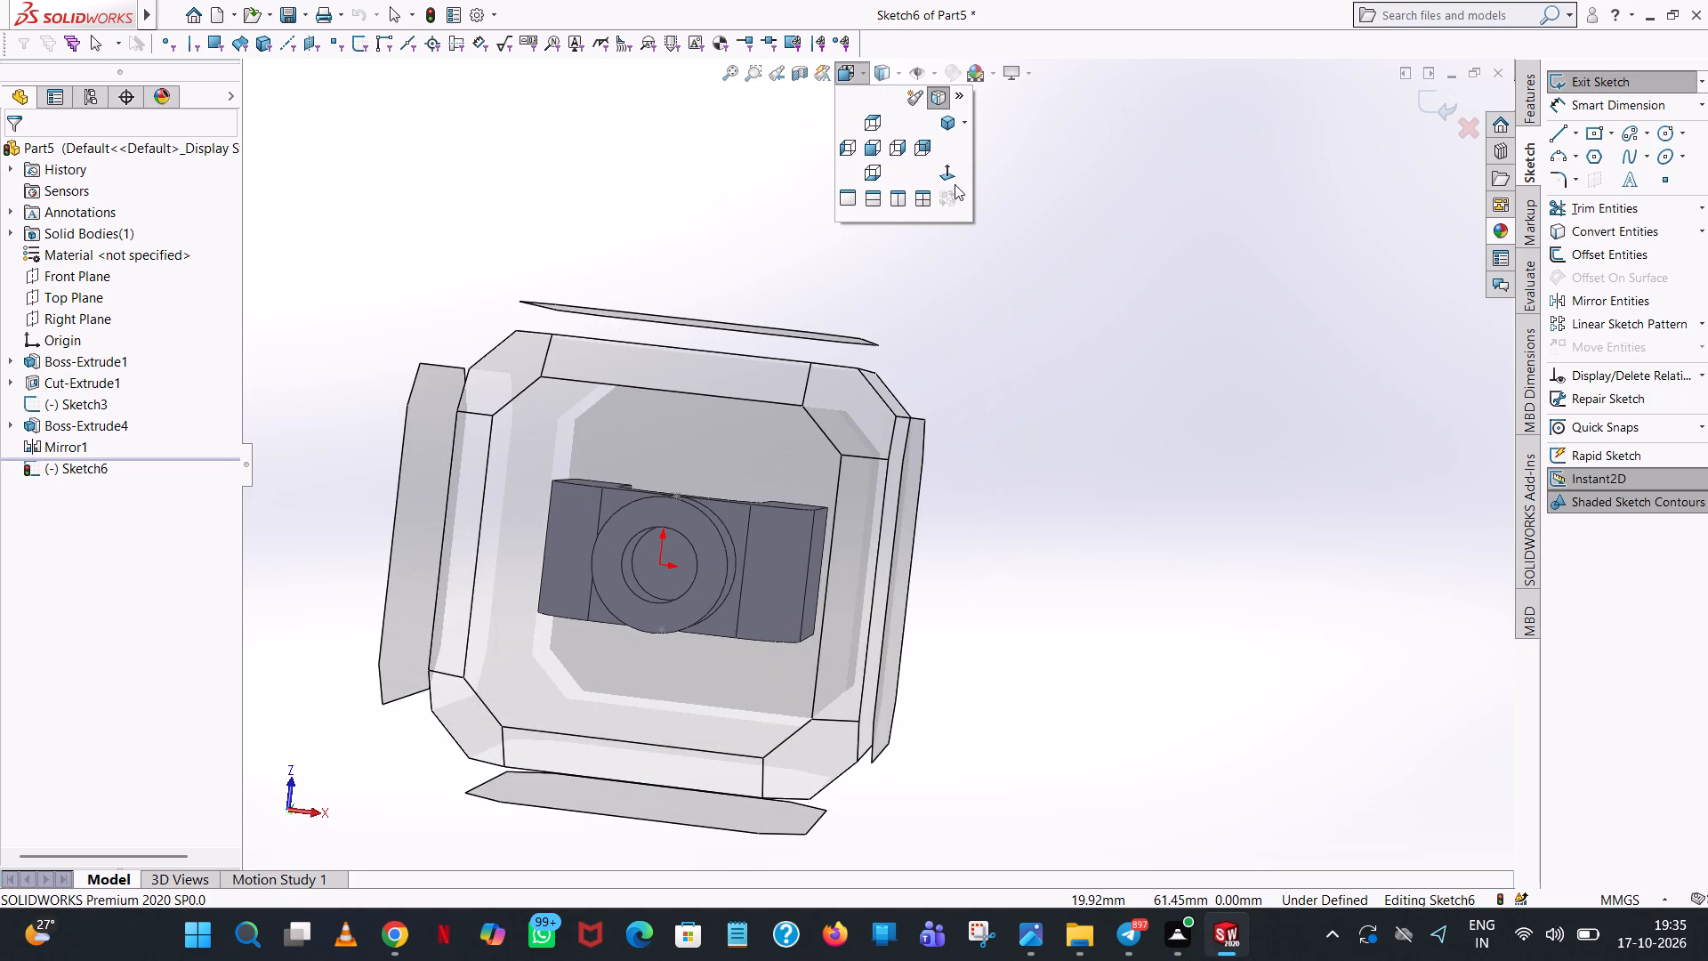
click(950, 179)
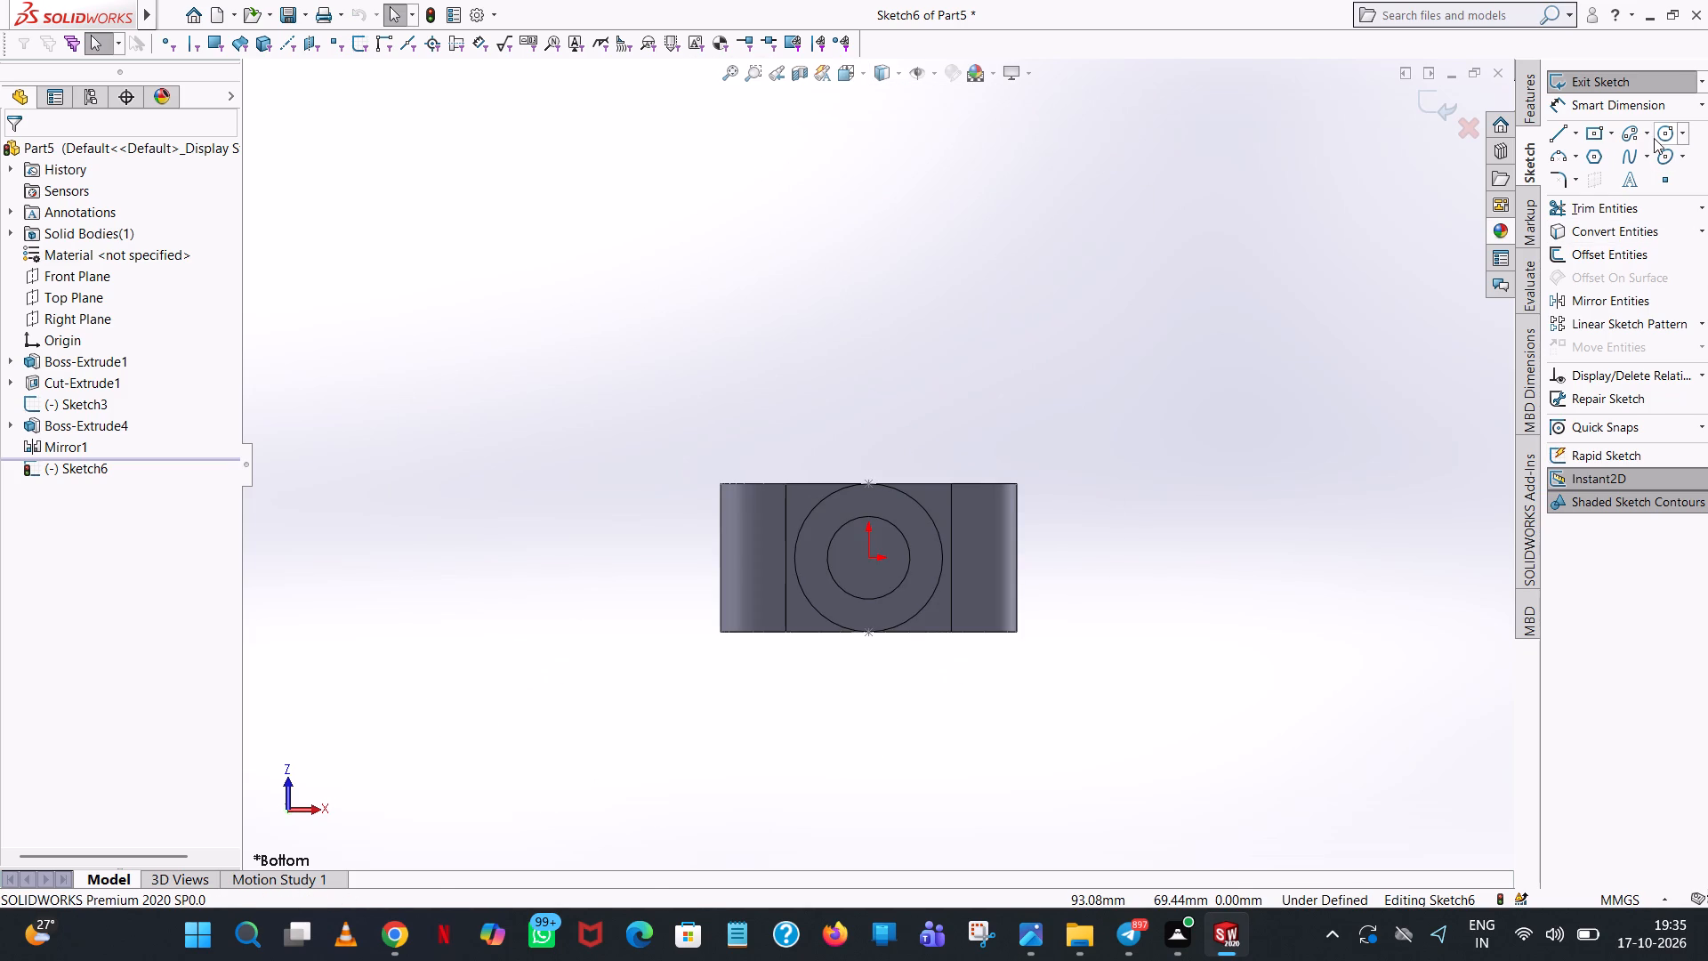
click(1655, 137)
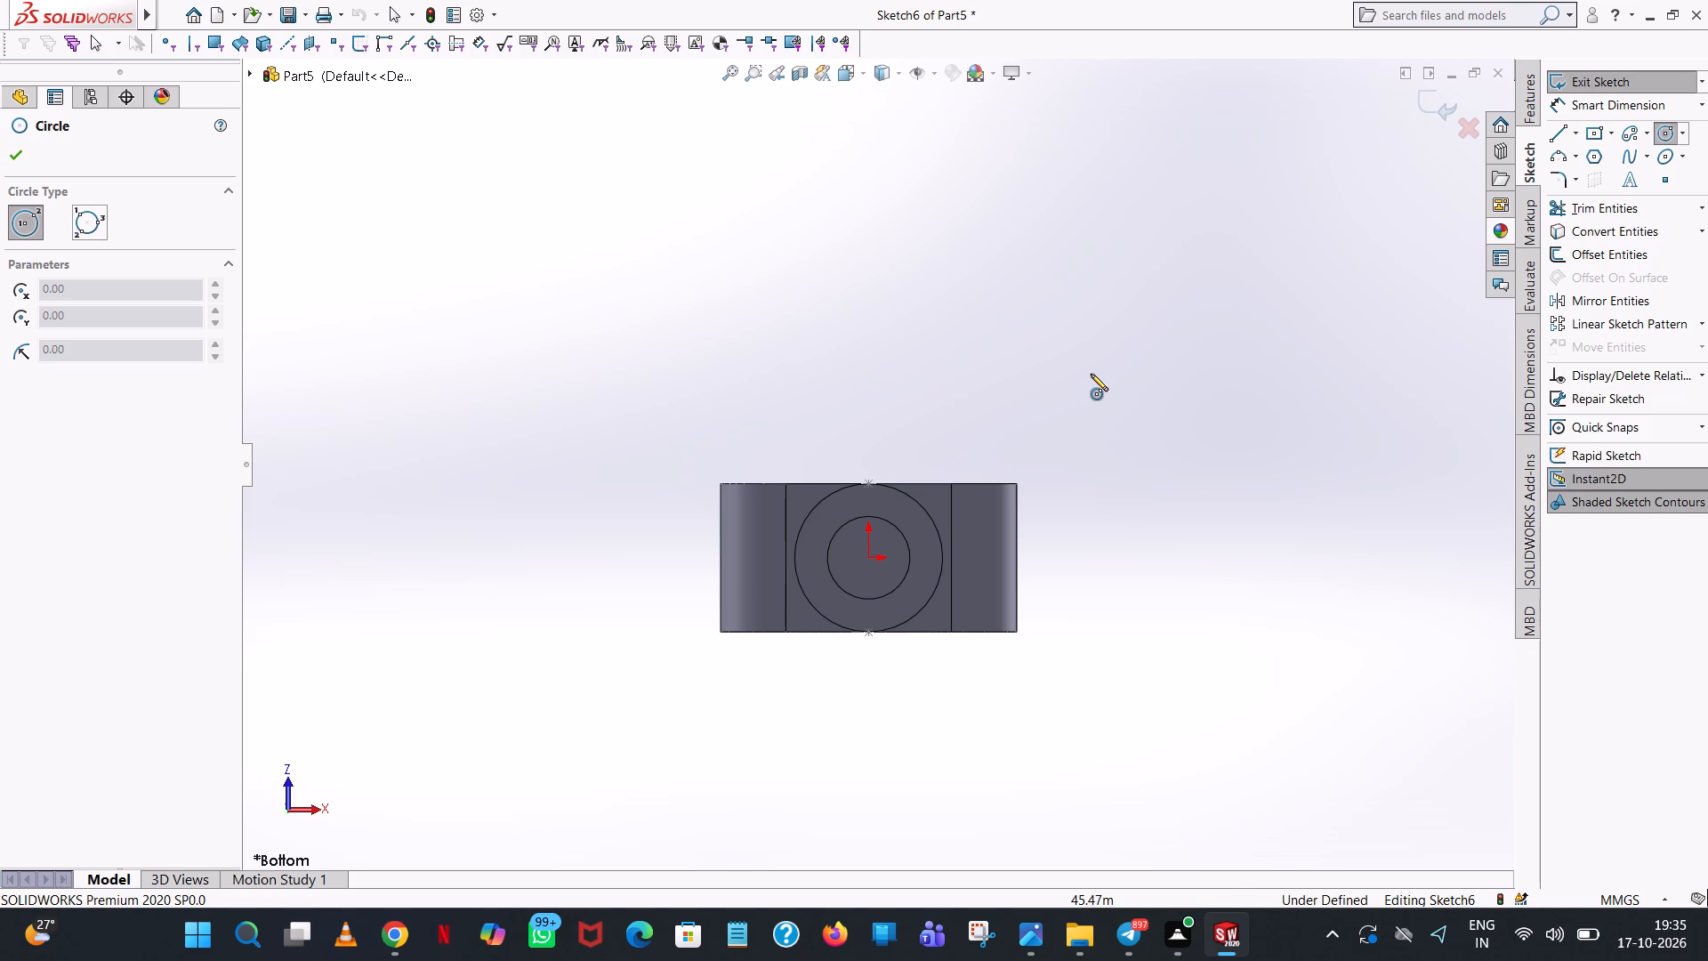
scroll(859, 582, down, 1)
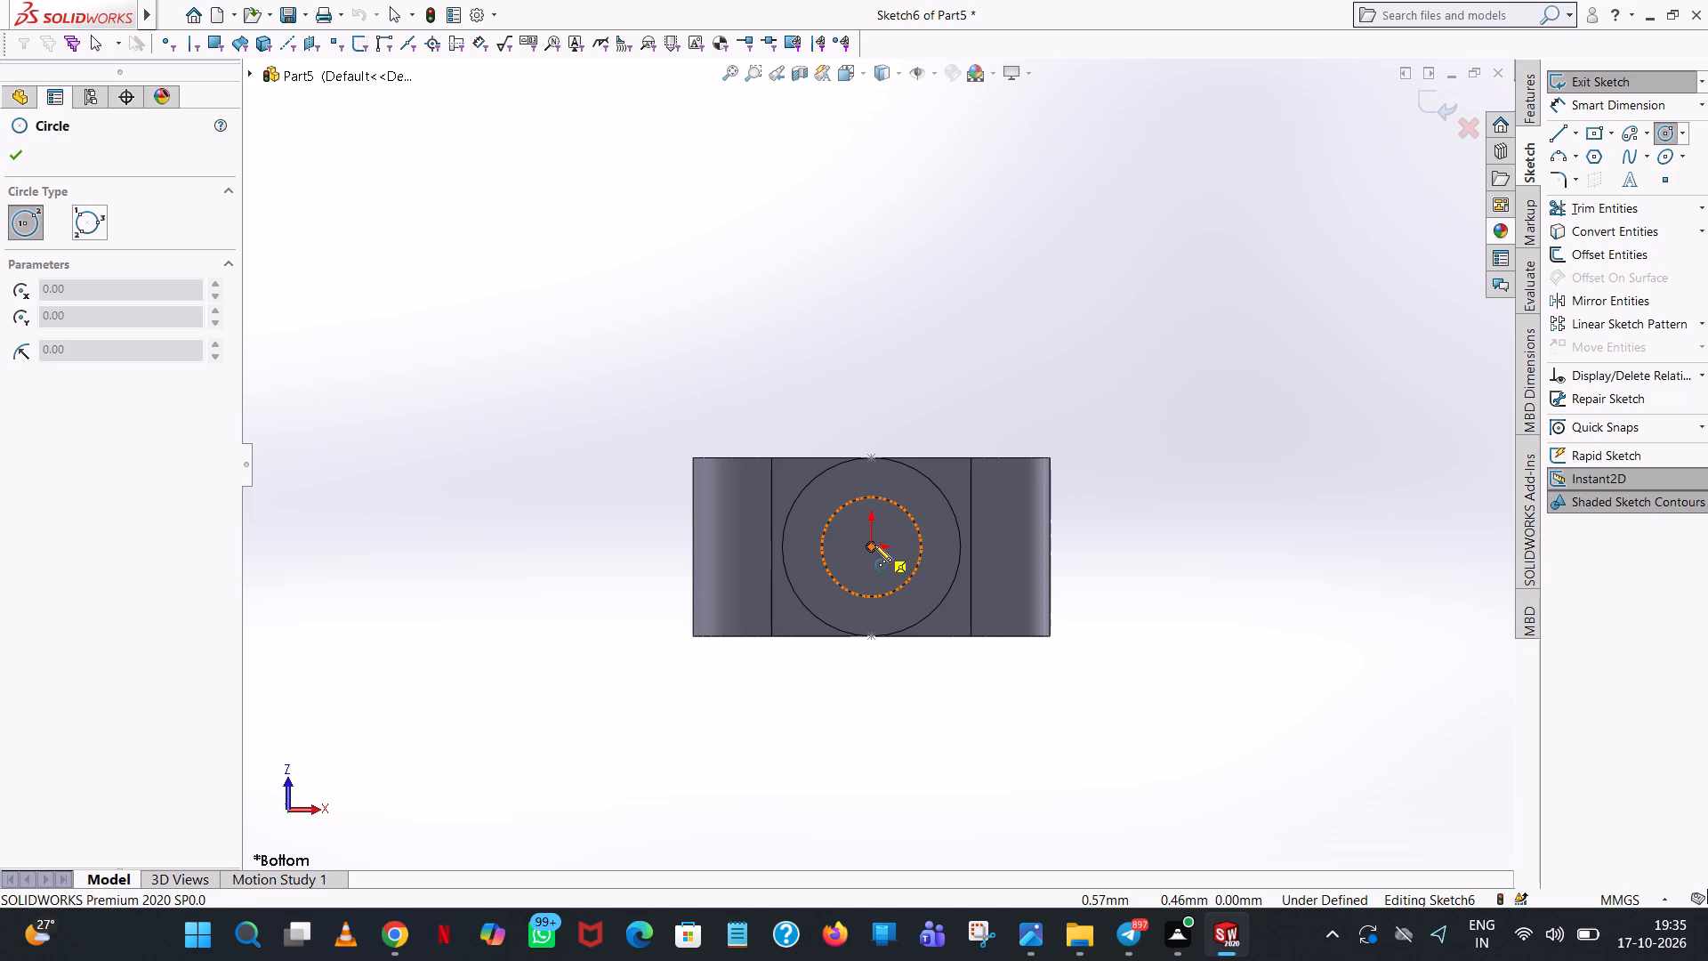
click(874, 546)
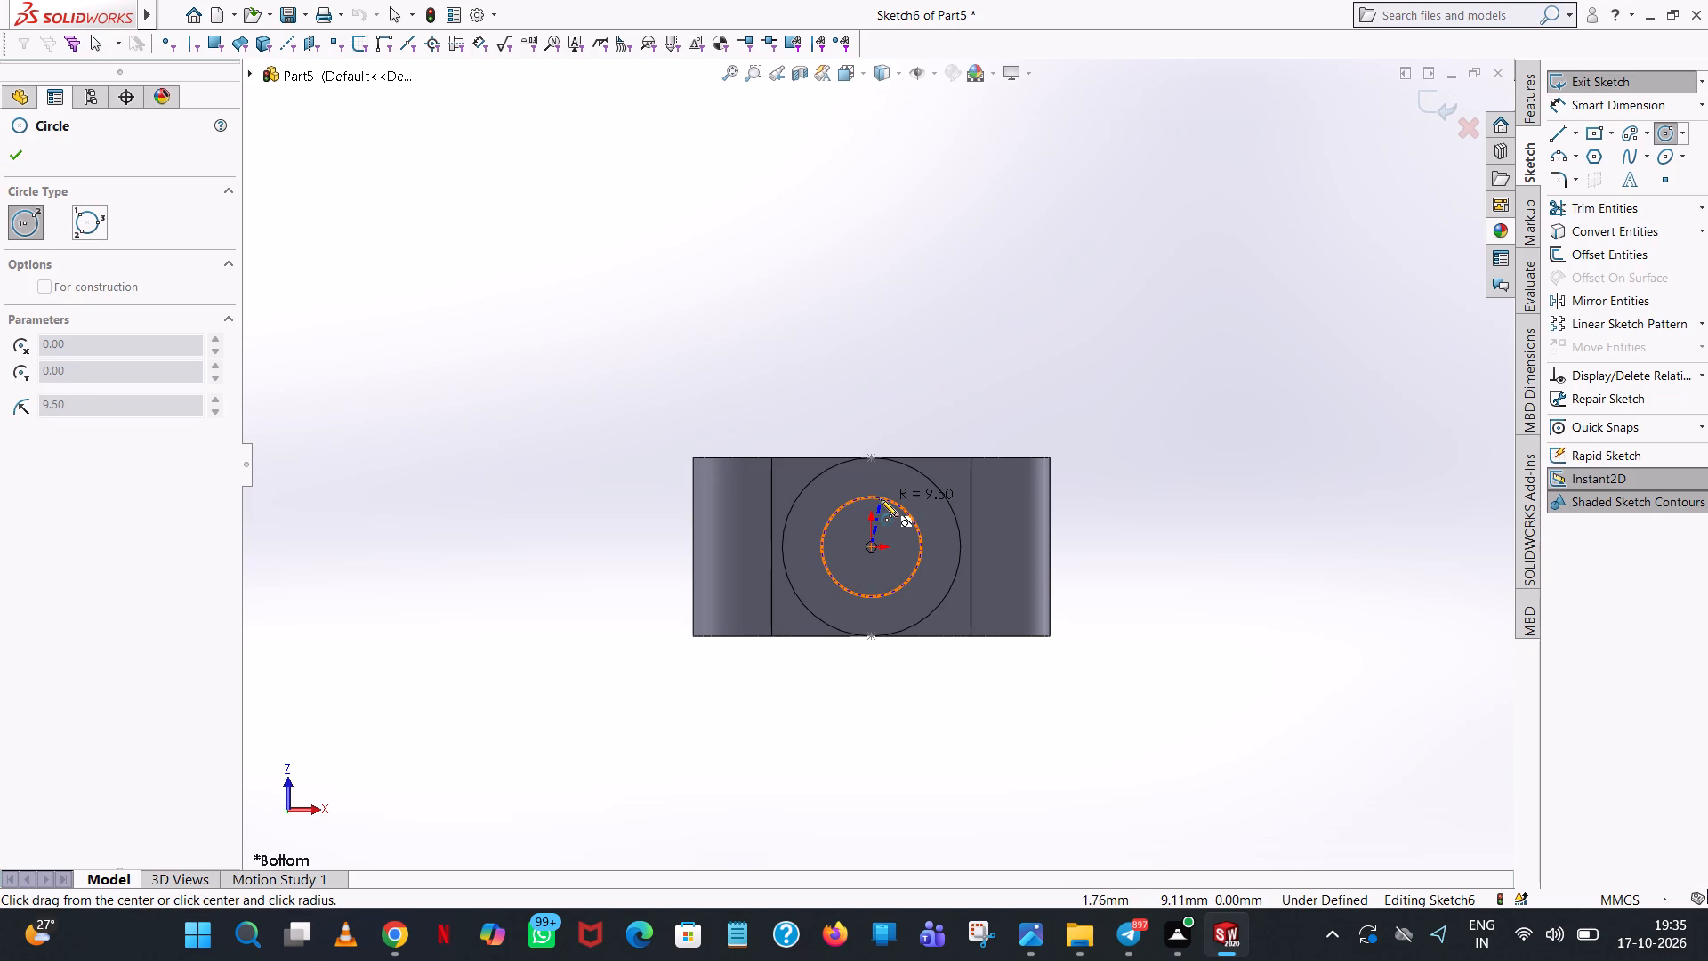
click(881, 499)
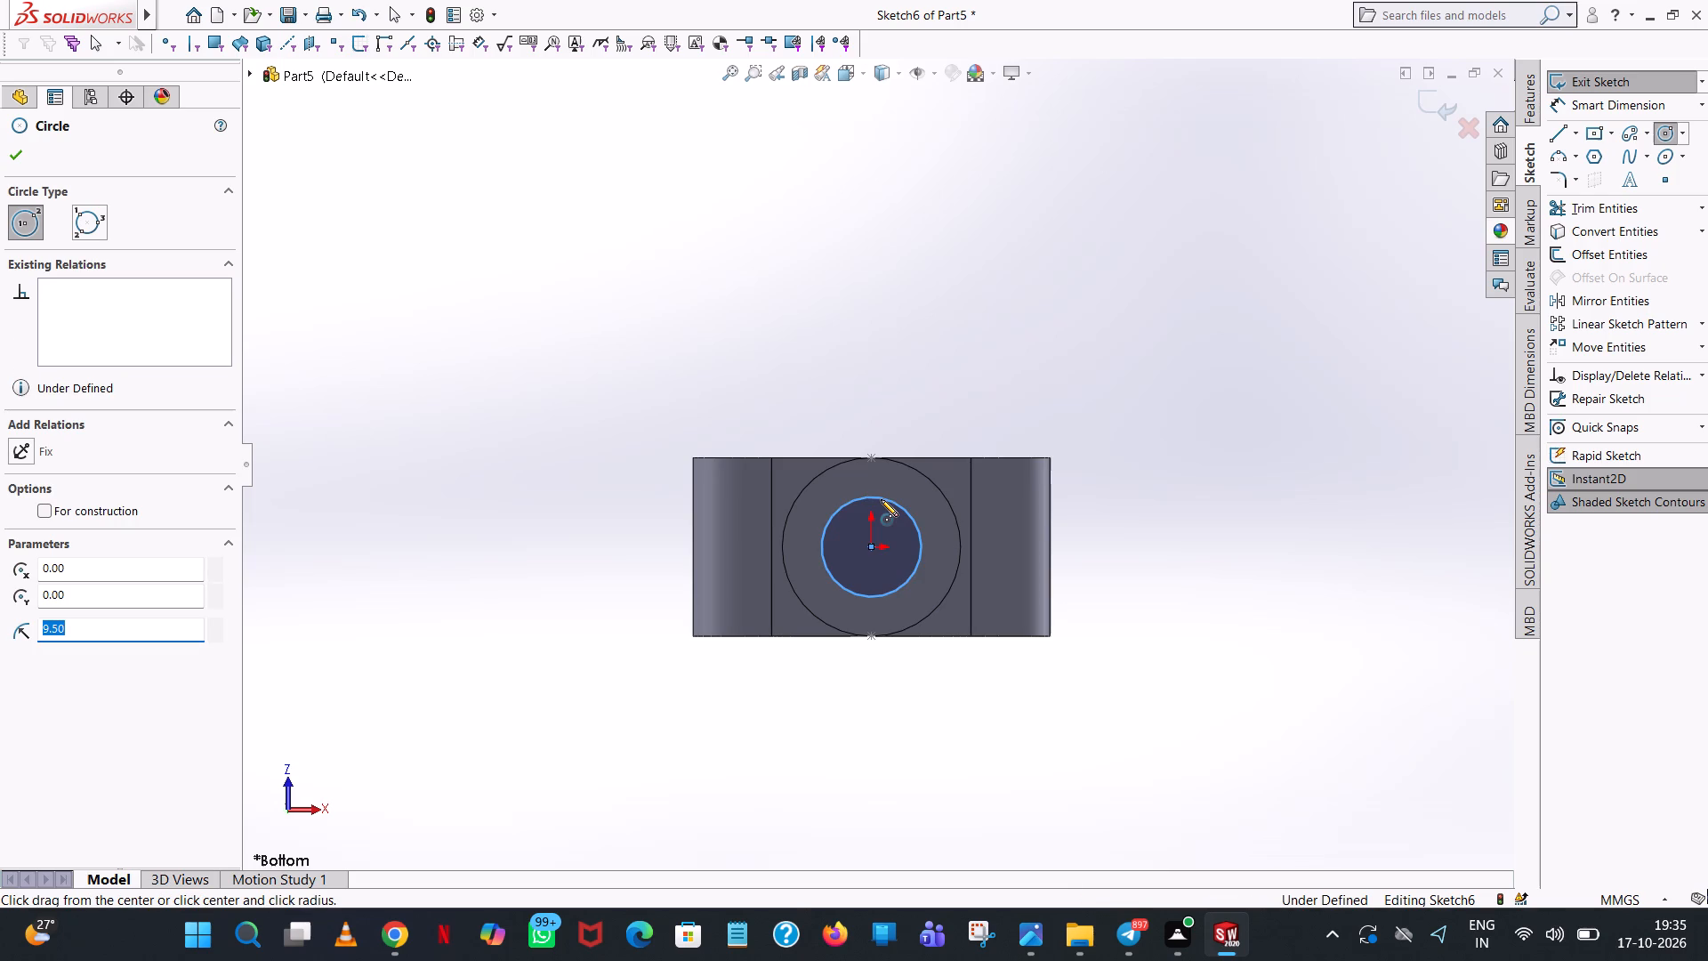
text(19/)
key(2)
key(Return)
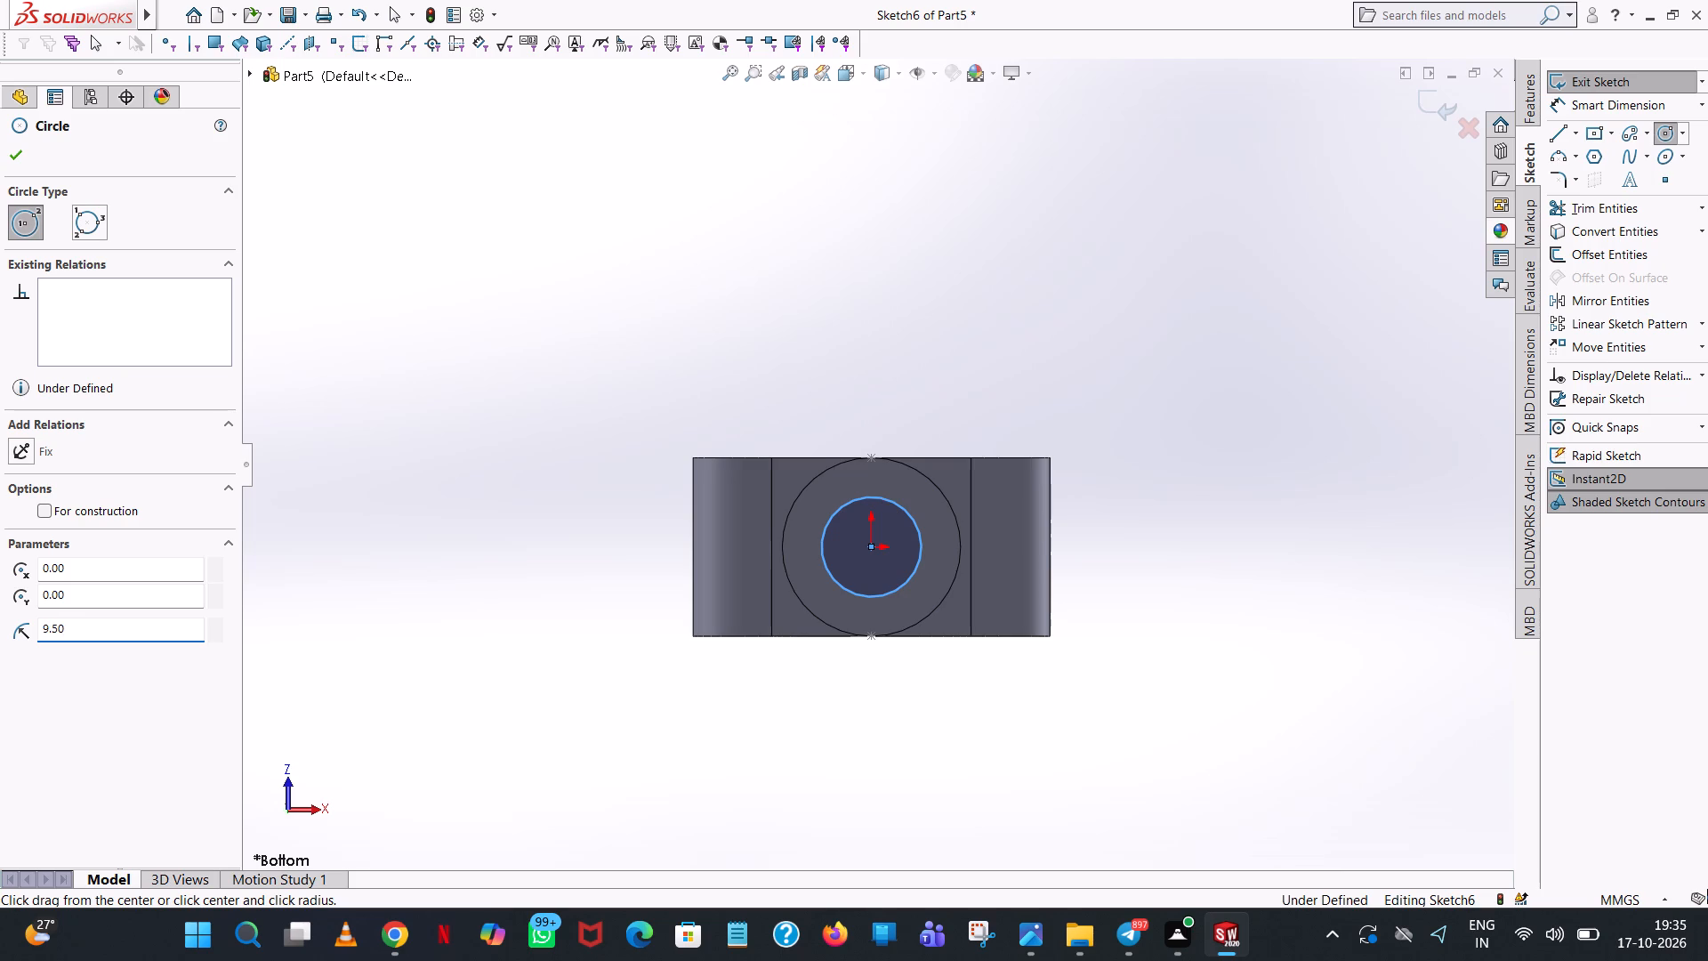
click(14, 161)
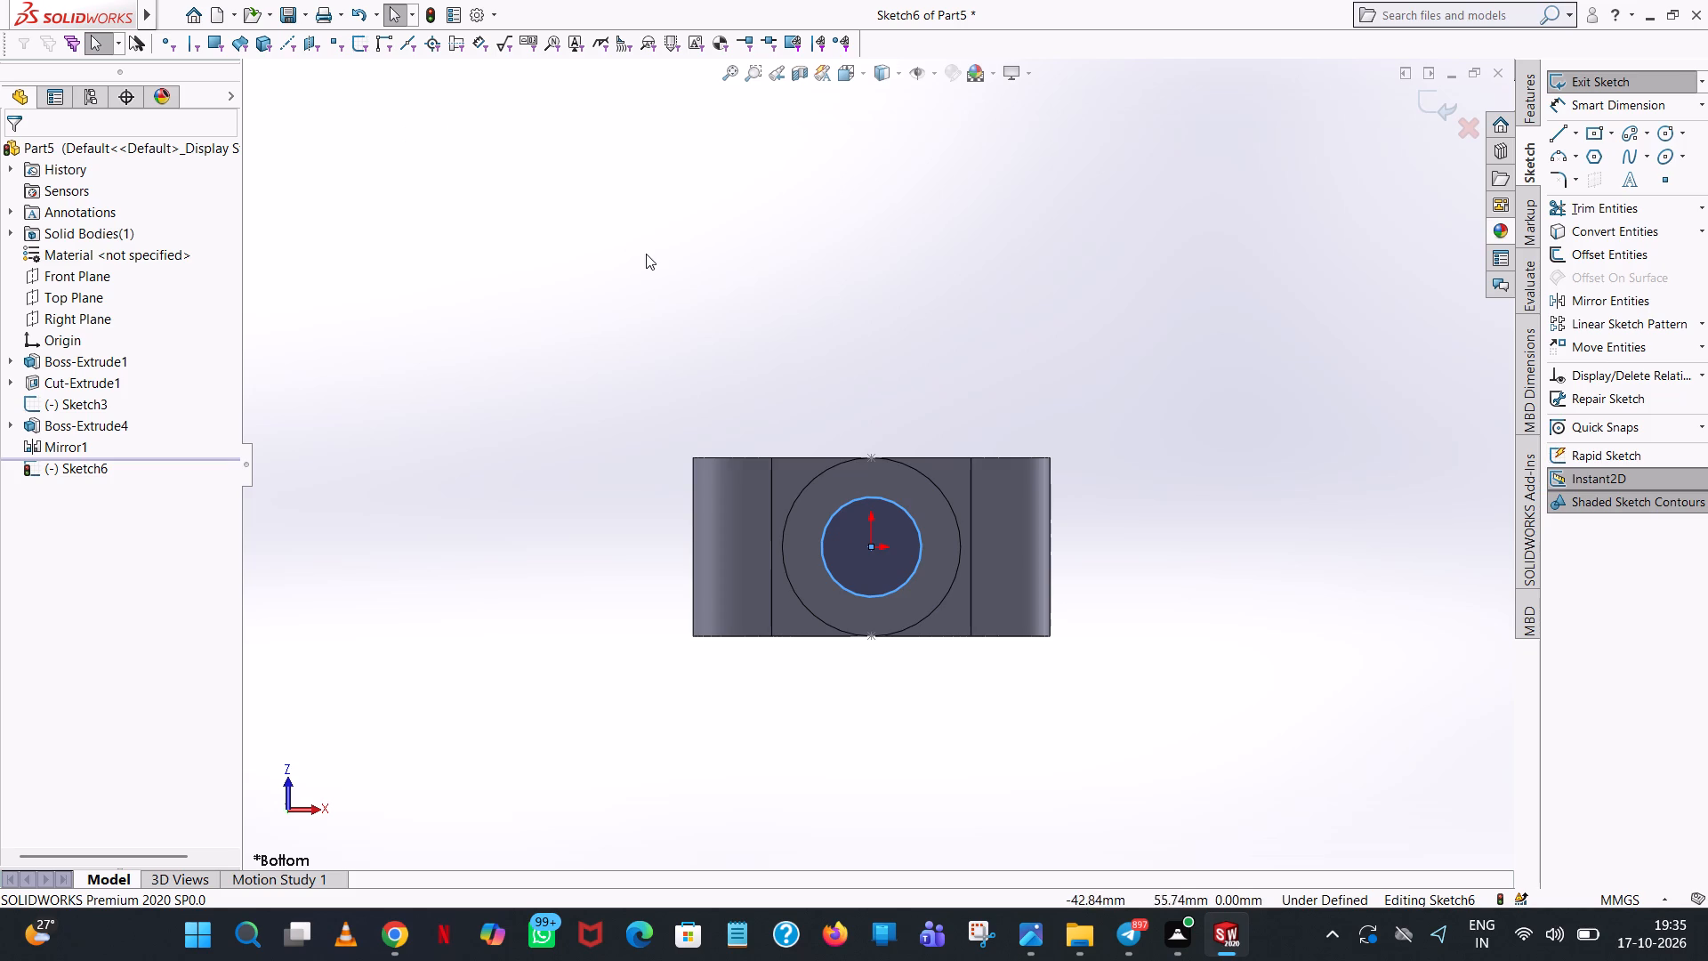
Add a diameter dimension of 19 mm to the circle on the ring's end face.
middle_drag(633, 270, 649, 959)
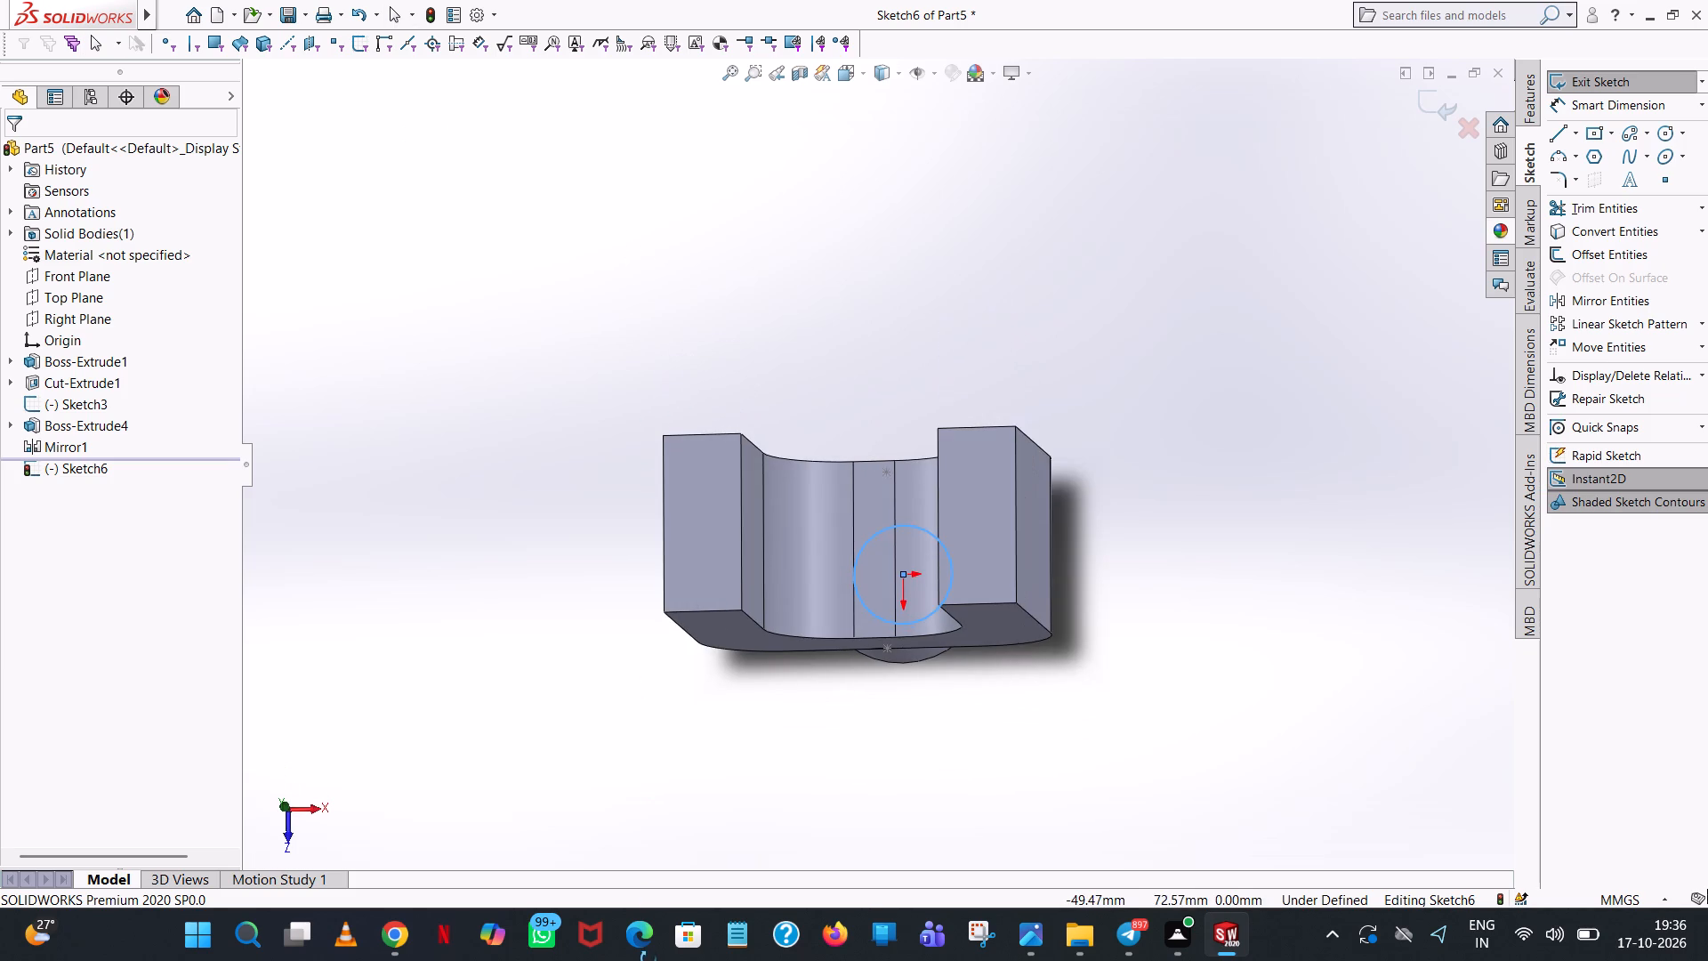
middle_drag(649, 959, 690, 405)
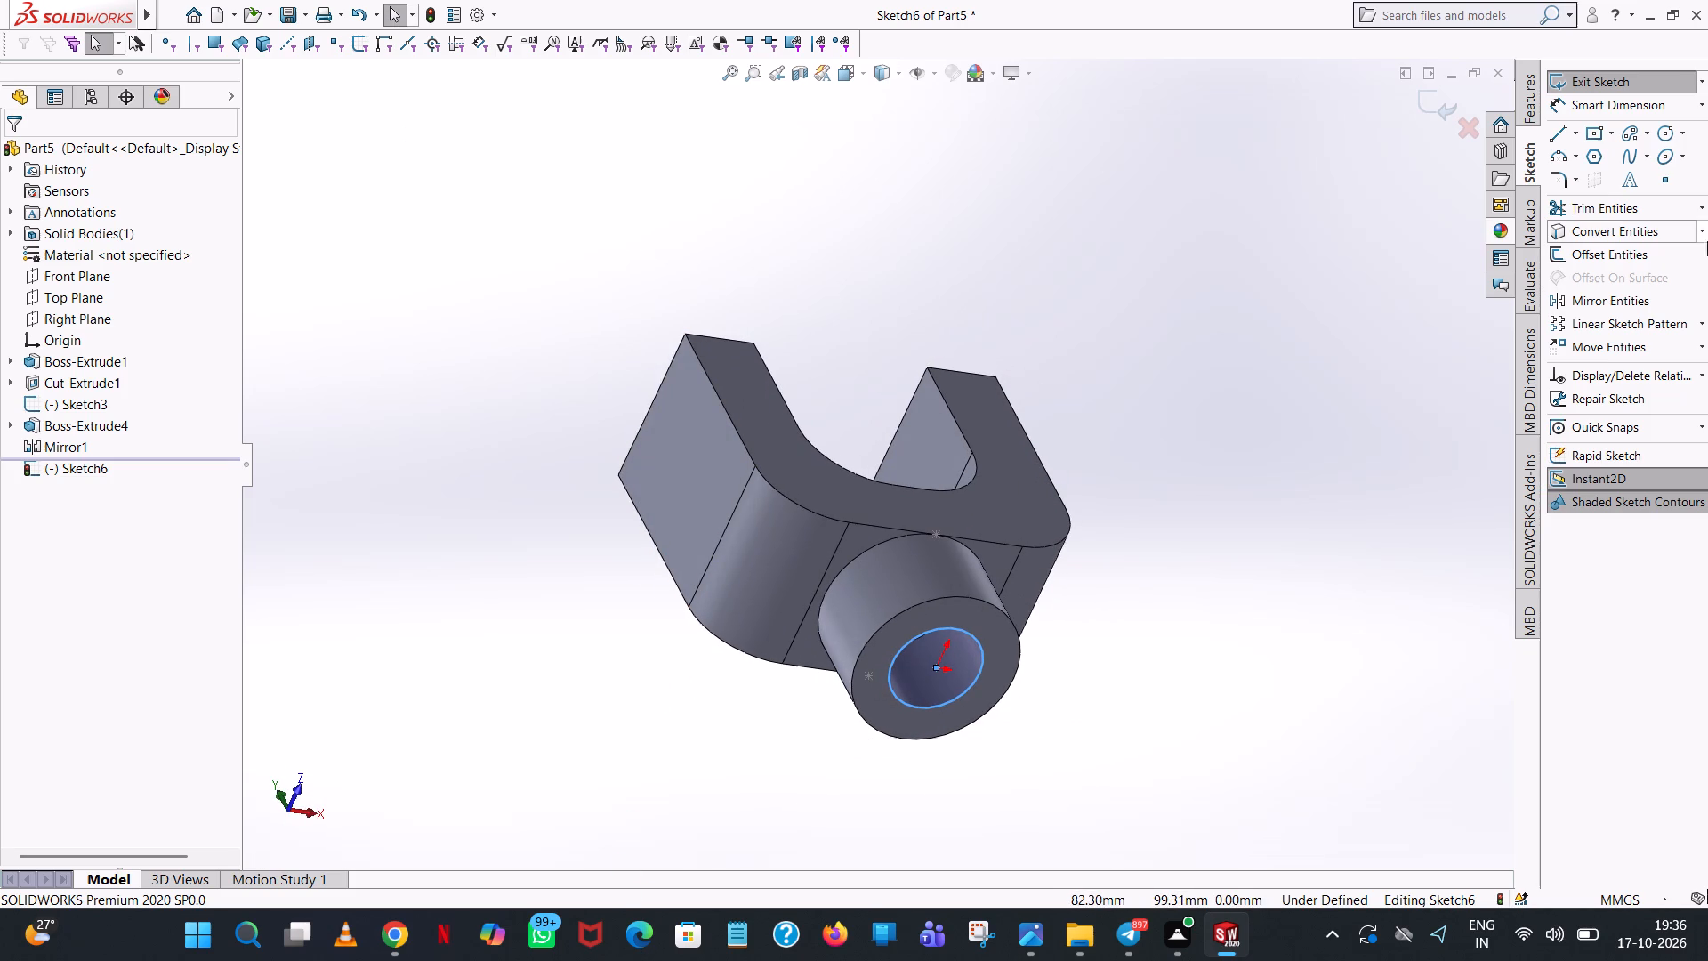
click(1617, 99)
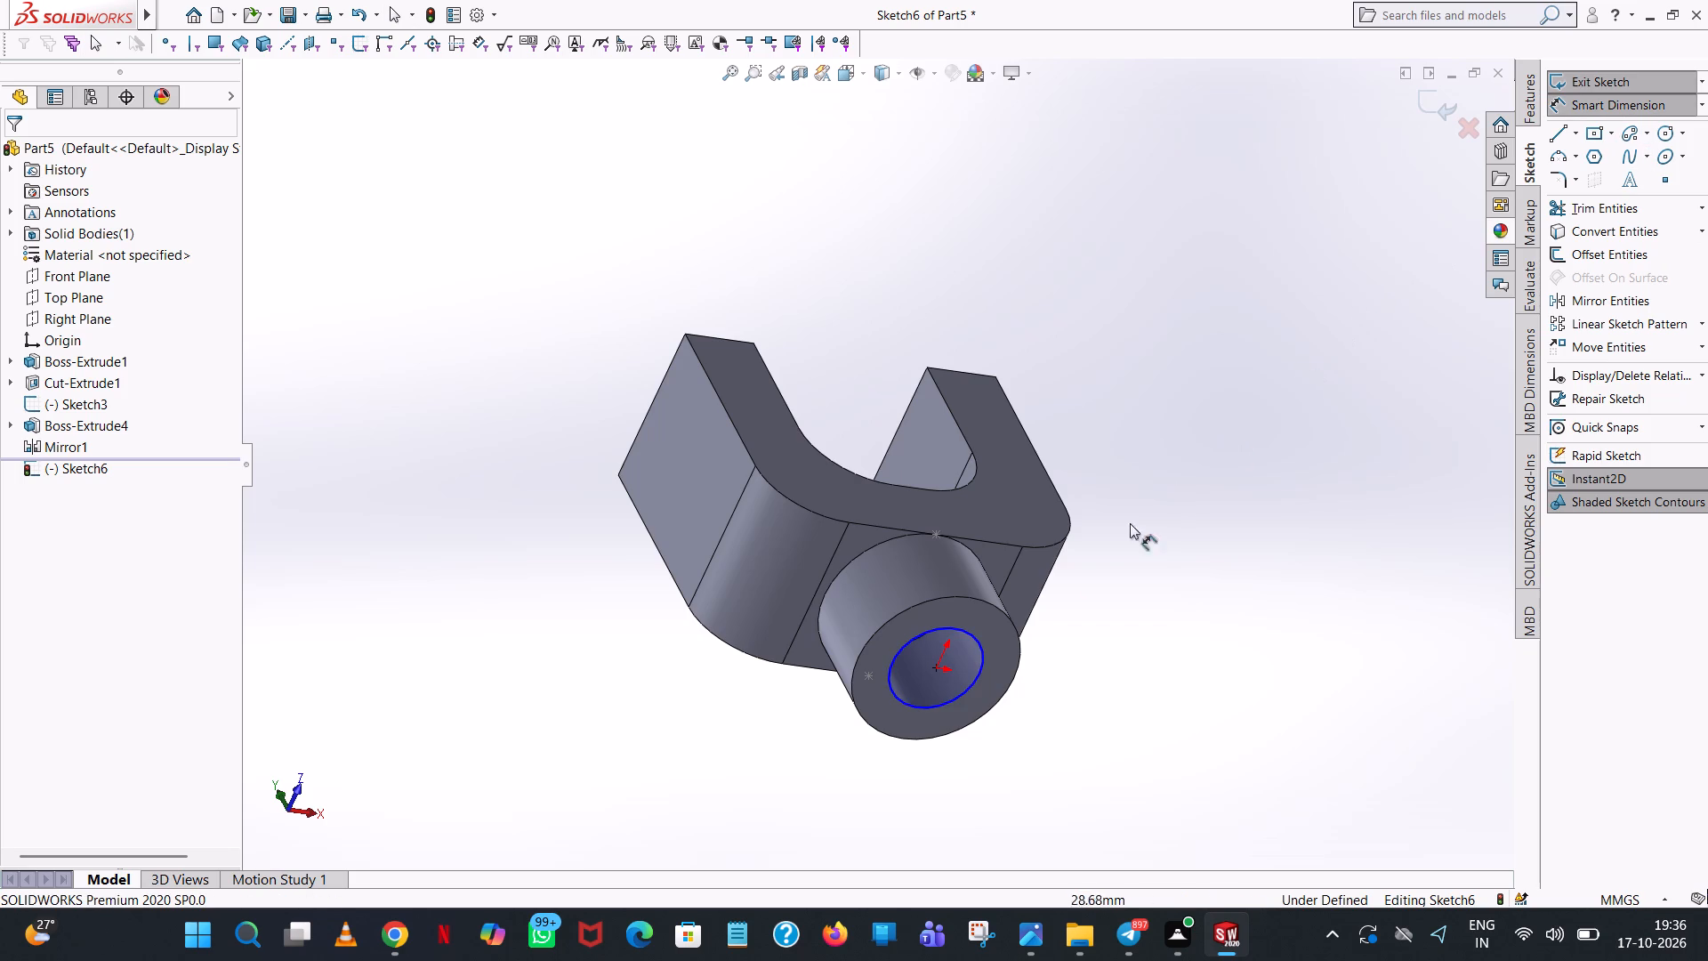
click(972, 639)
click(1138, 566)
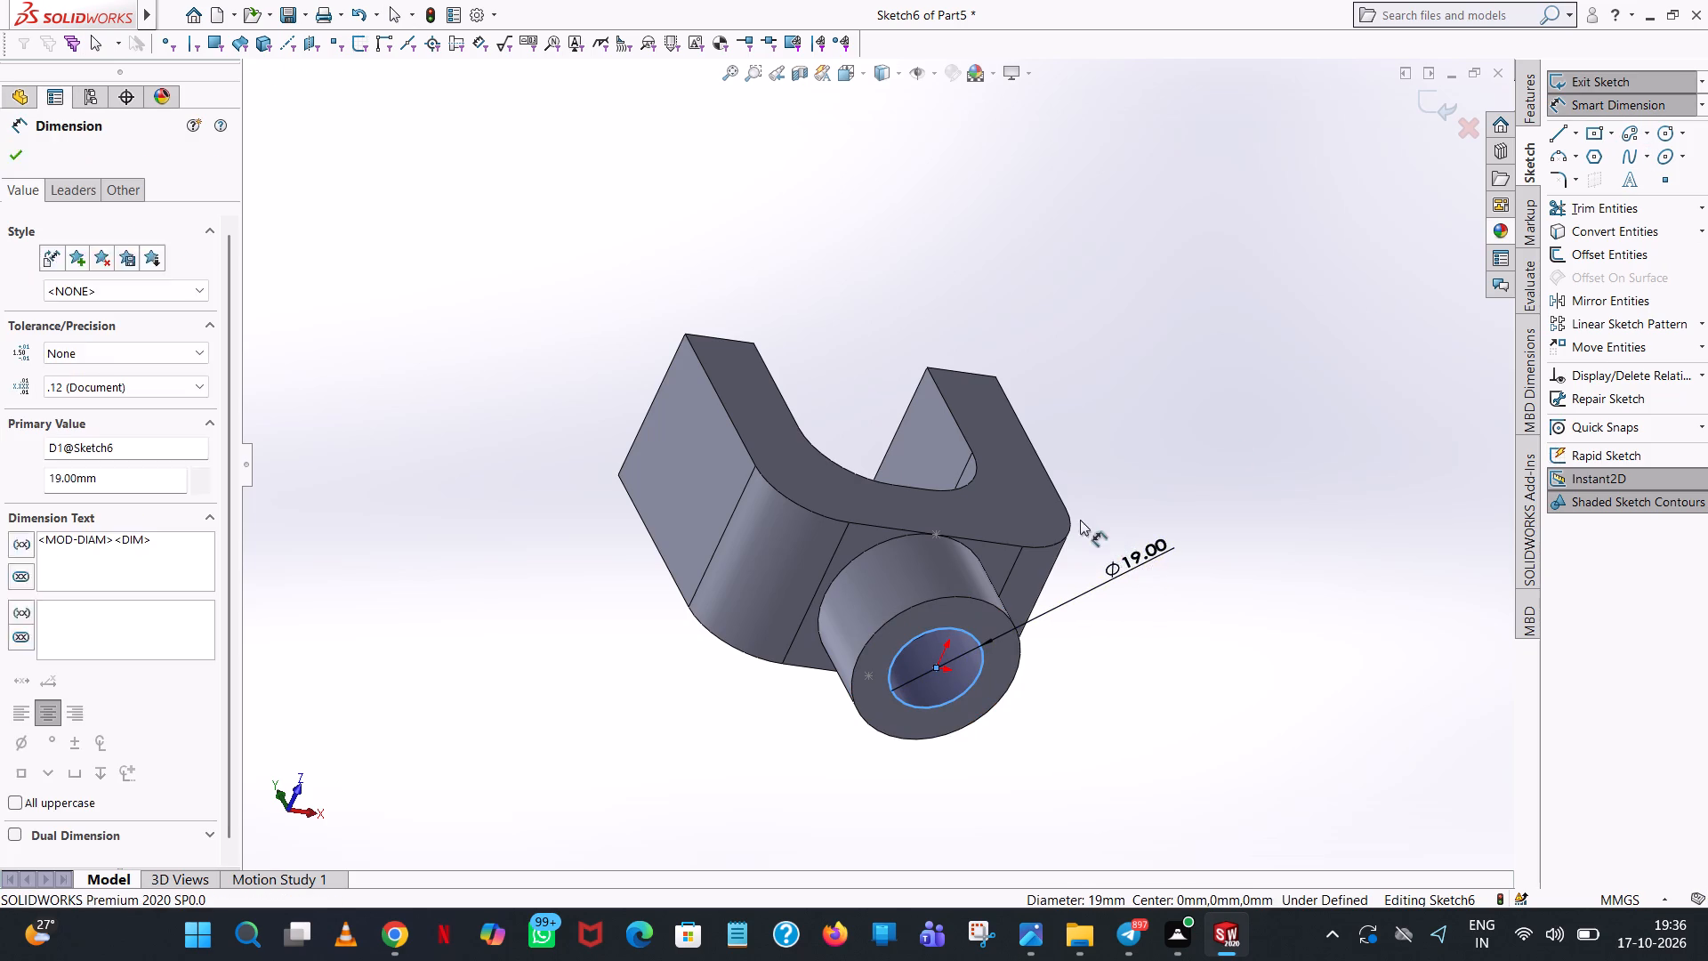
click(1060, 528)
click(1358, 100)
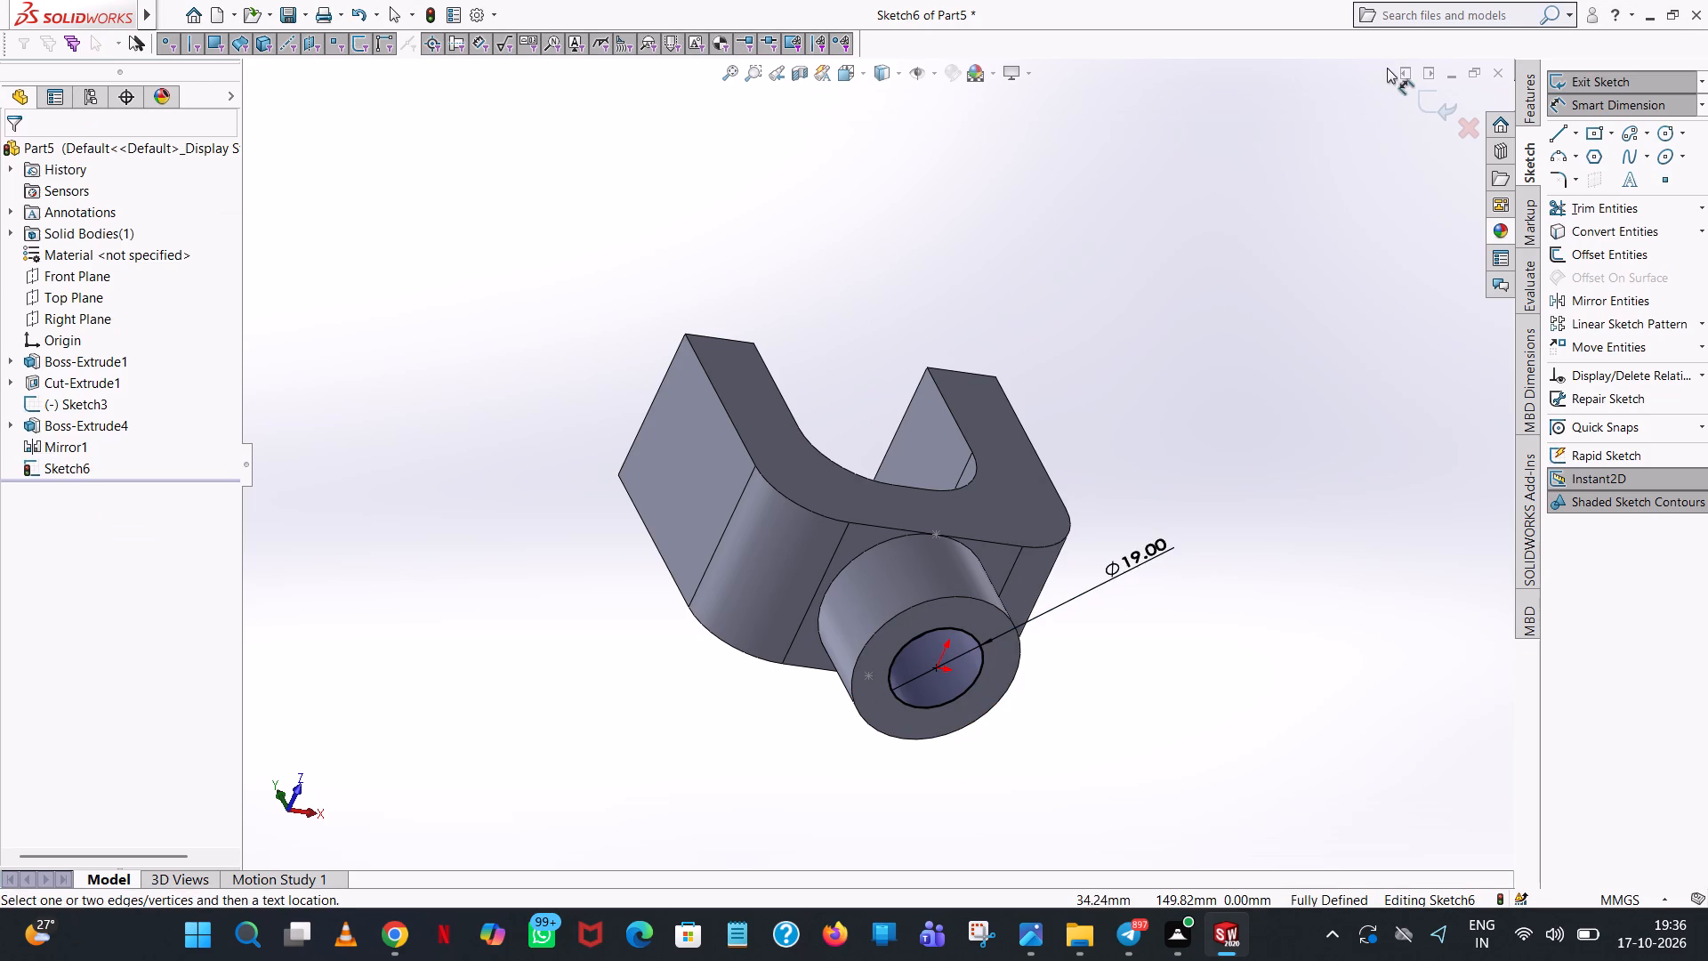
Cut the 19 mm circle through the ring and the fork's base with a blind extruded cut 92 mm deep.
click(1528, 106)
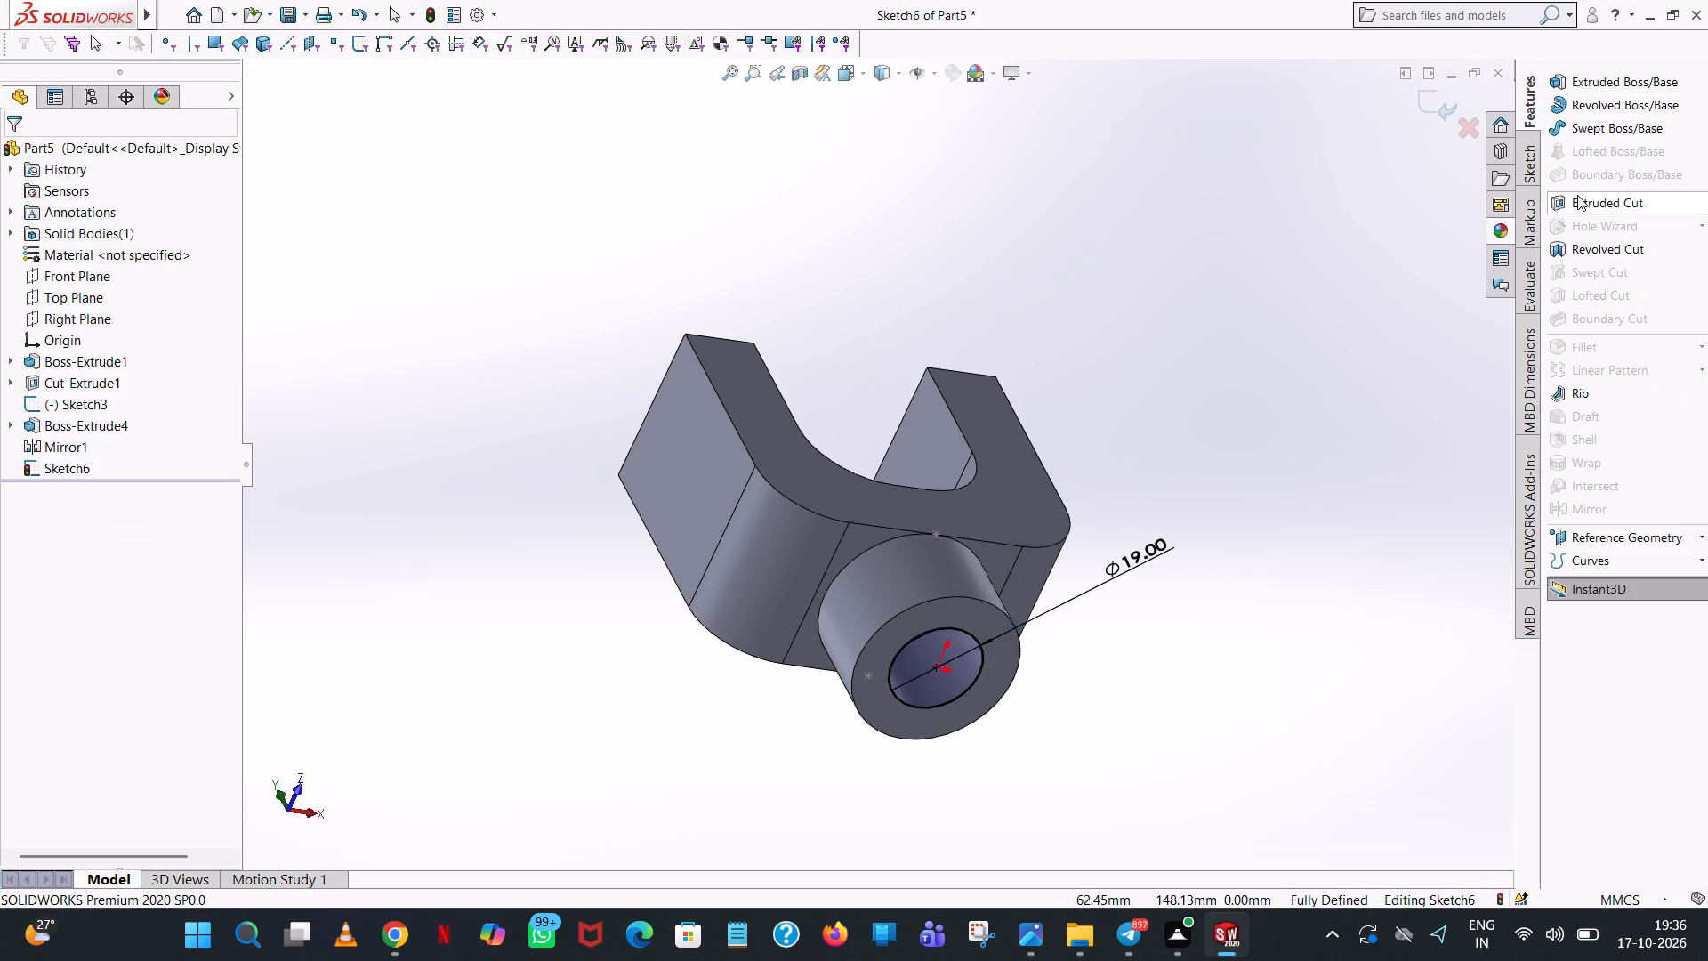
click(1577, 197)
middle_drag(883, 454, 906, 545)
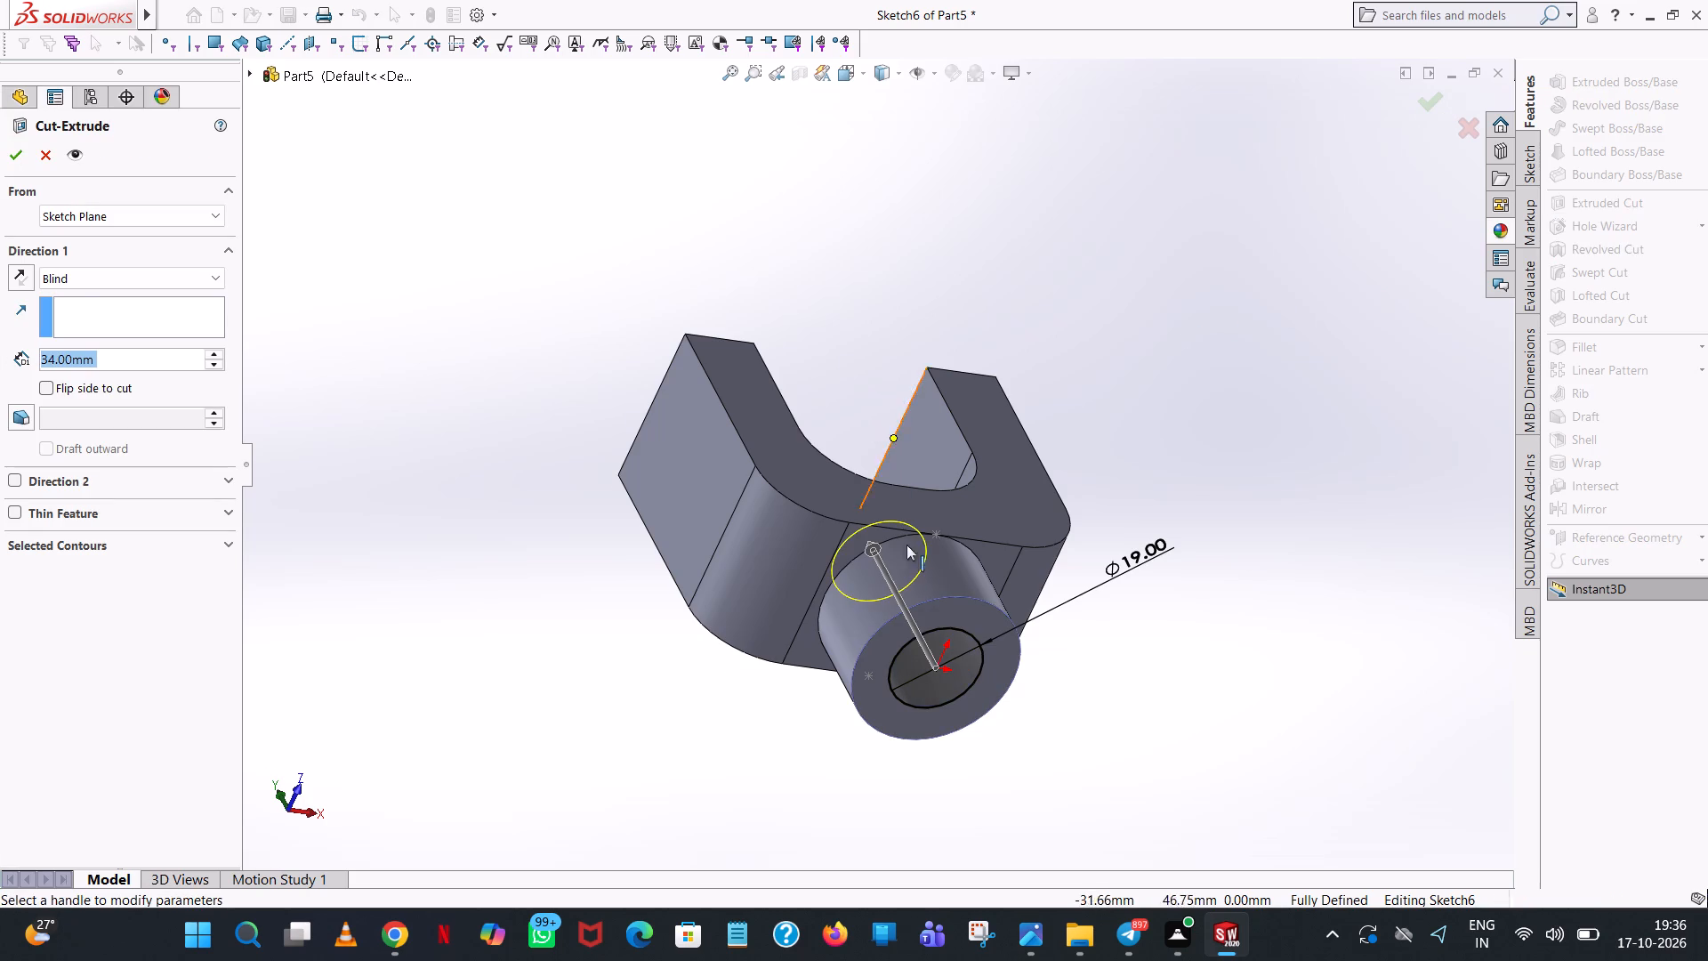
middle_drag(906, 545, 951, 821)
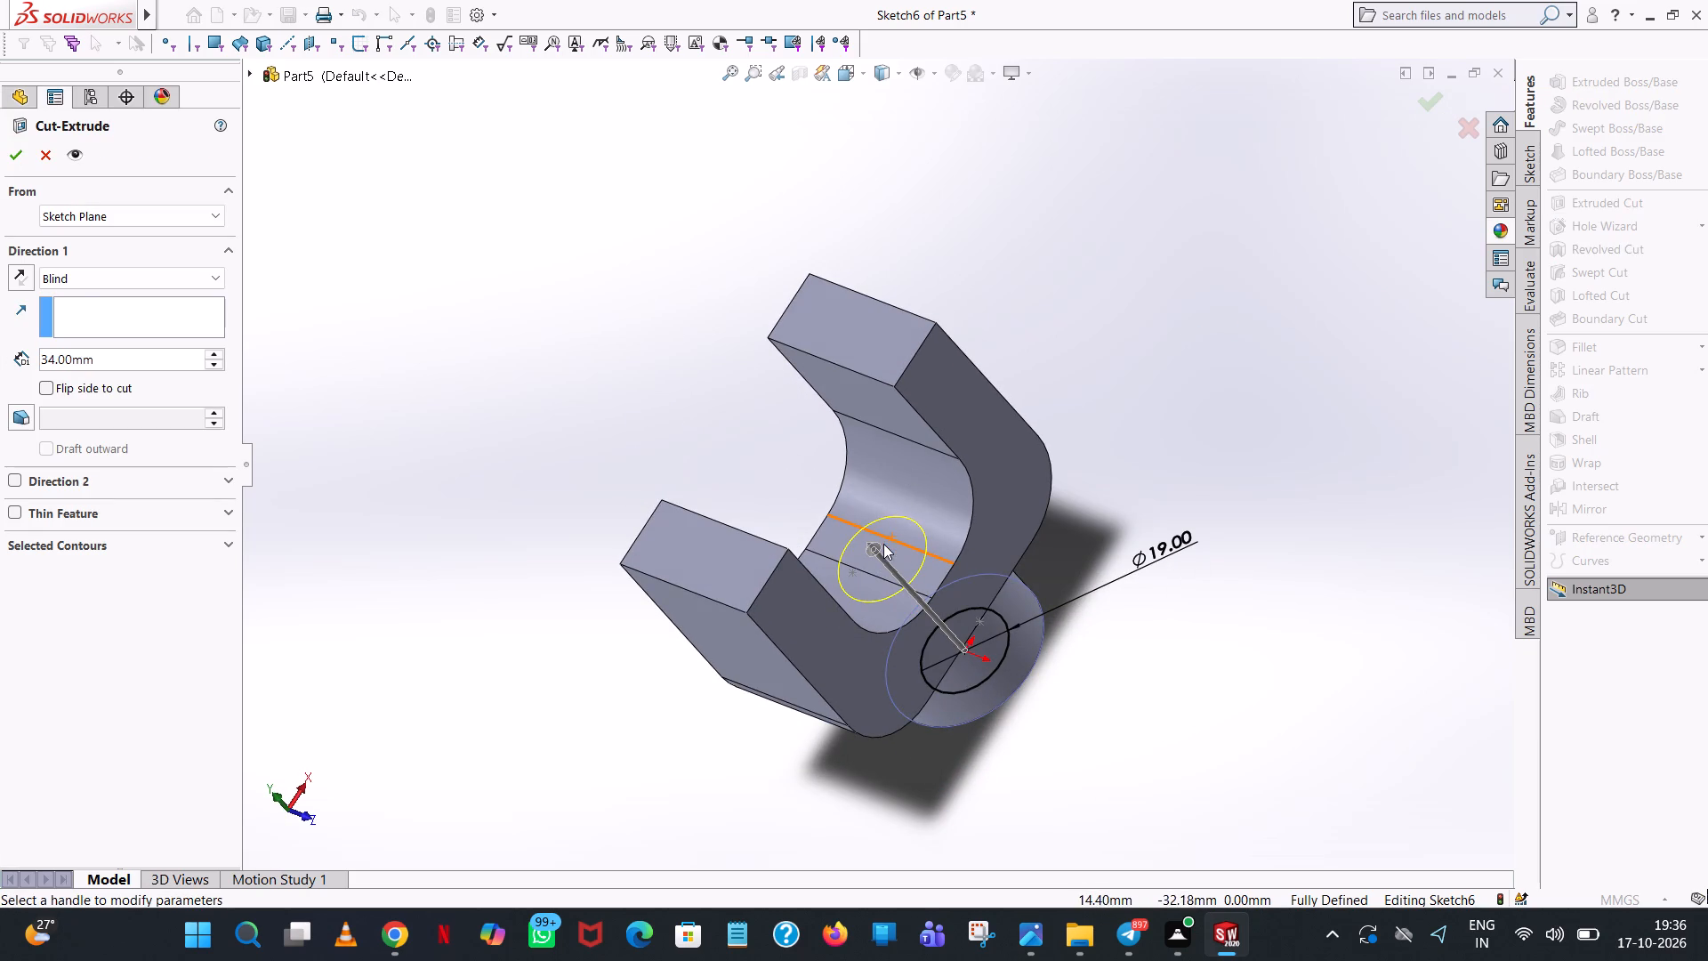
drag(879, 549, 756, 383)
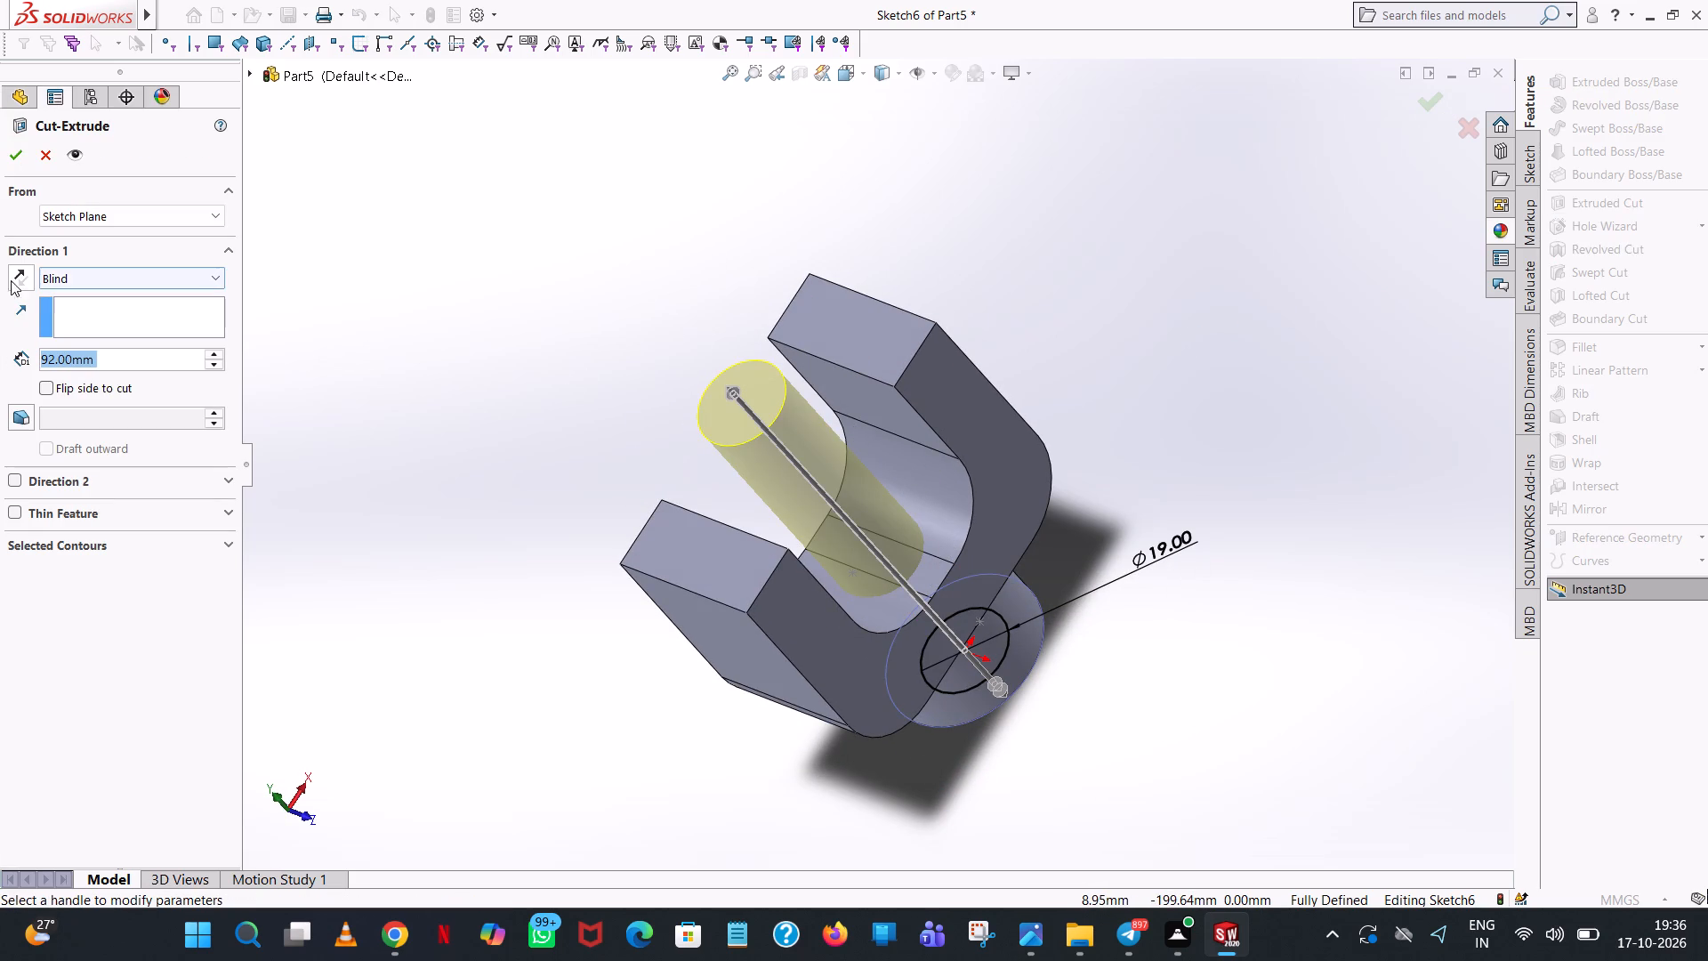
click(21, 152)
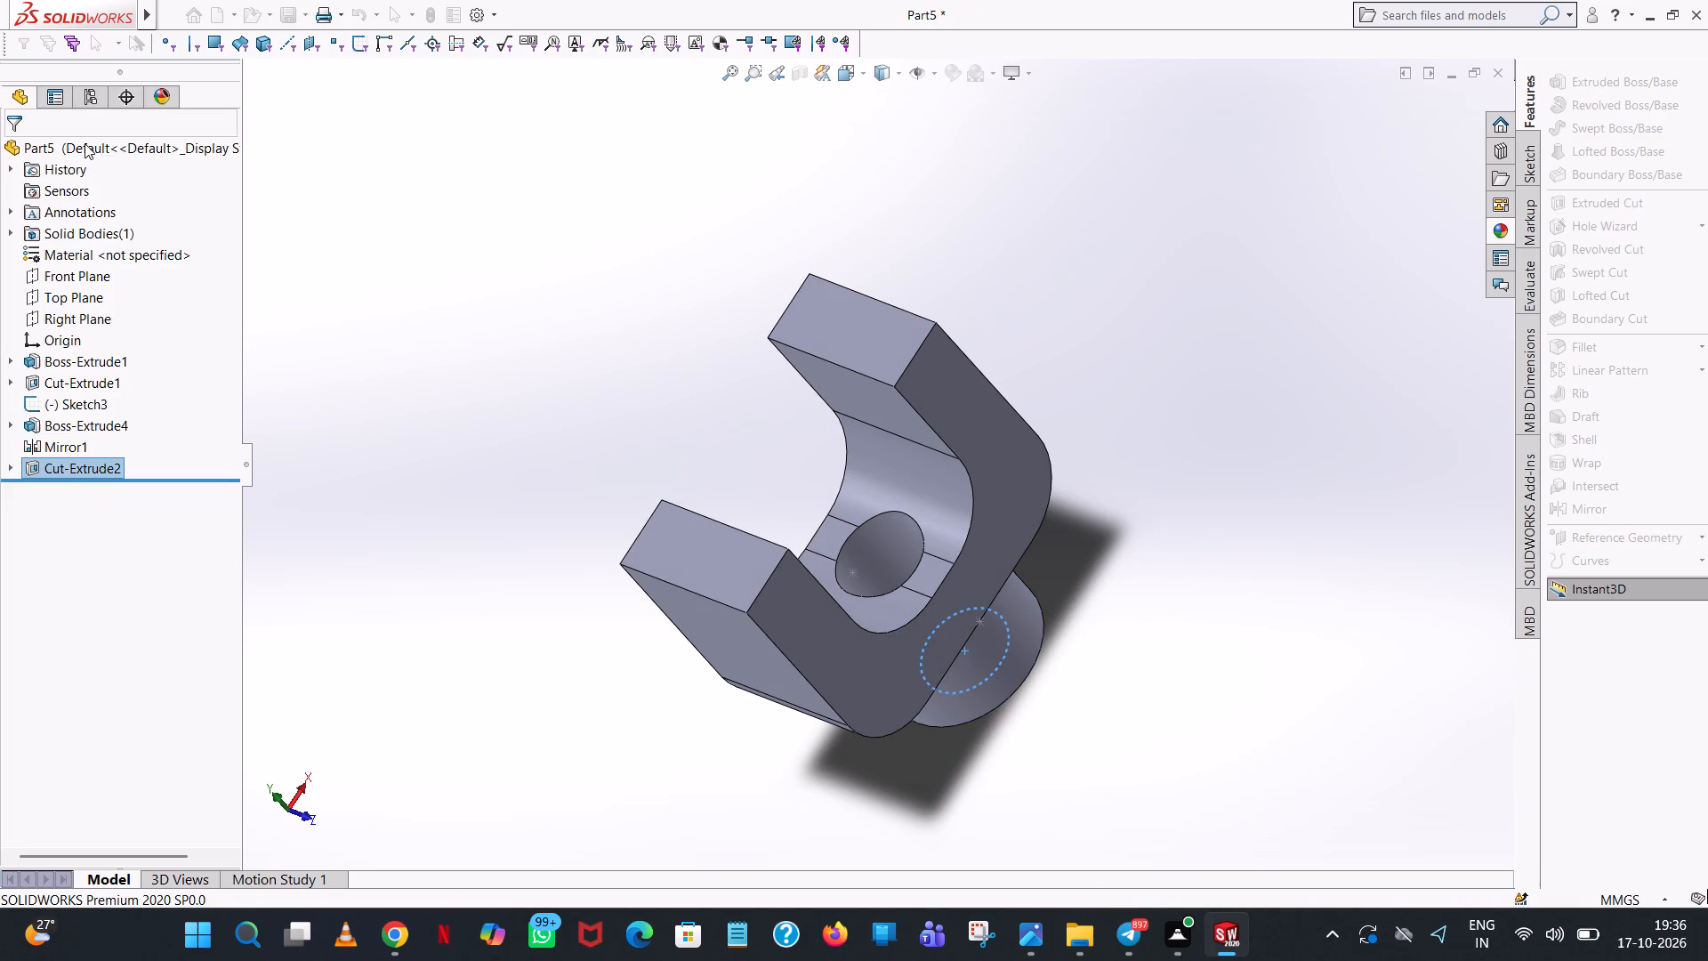
click(585, 263)
Examine the fork from the side, below and above to check the bore through its ring.
middle_drag(584, 271, 521, 226)
scroll(541, 234, up, 1)
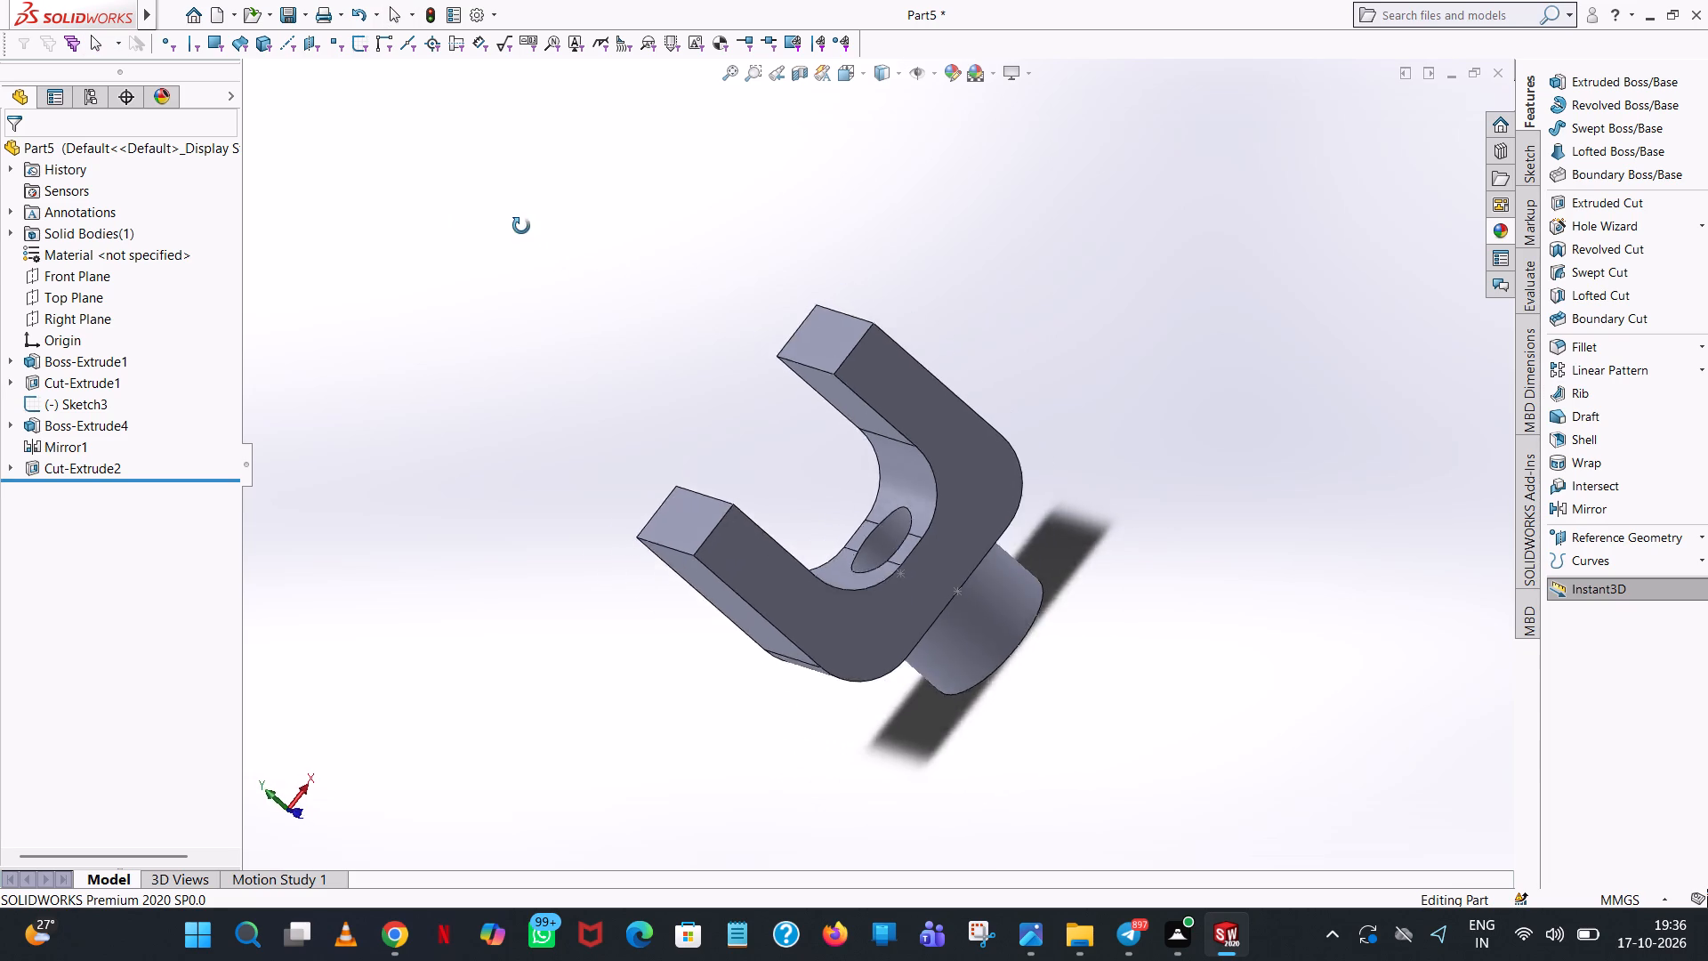
middle_drag(521, 226, 268, 426)
scroll(268, 426, up, 1)
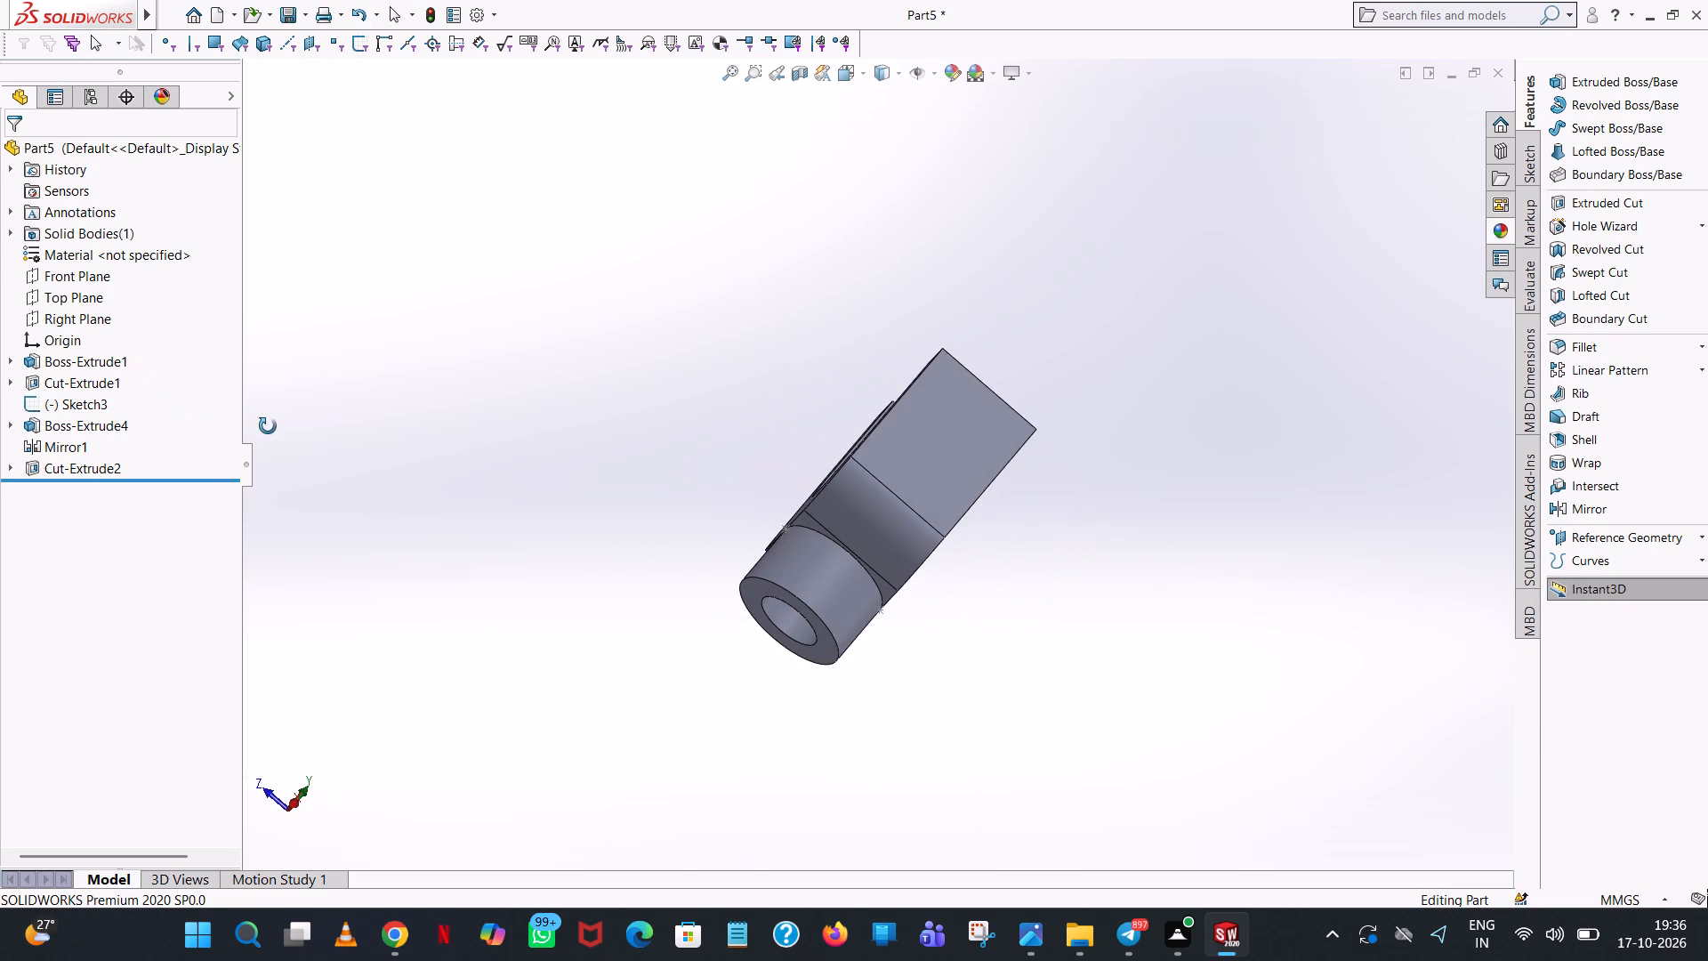
middle_drag(268, 426, 337, 659)
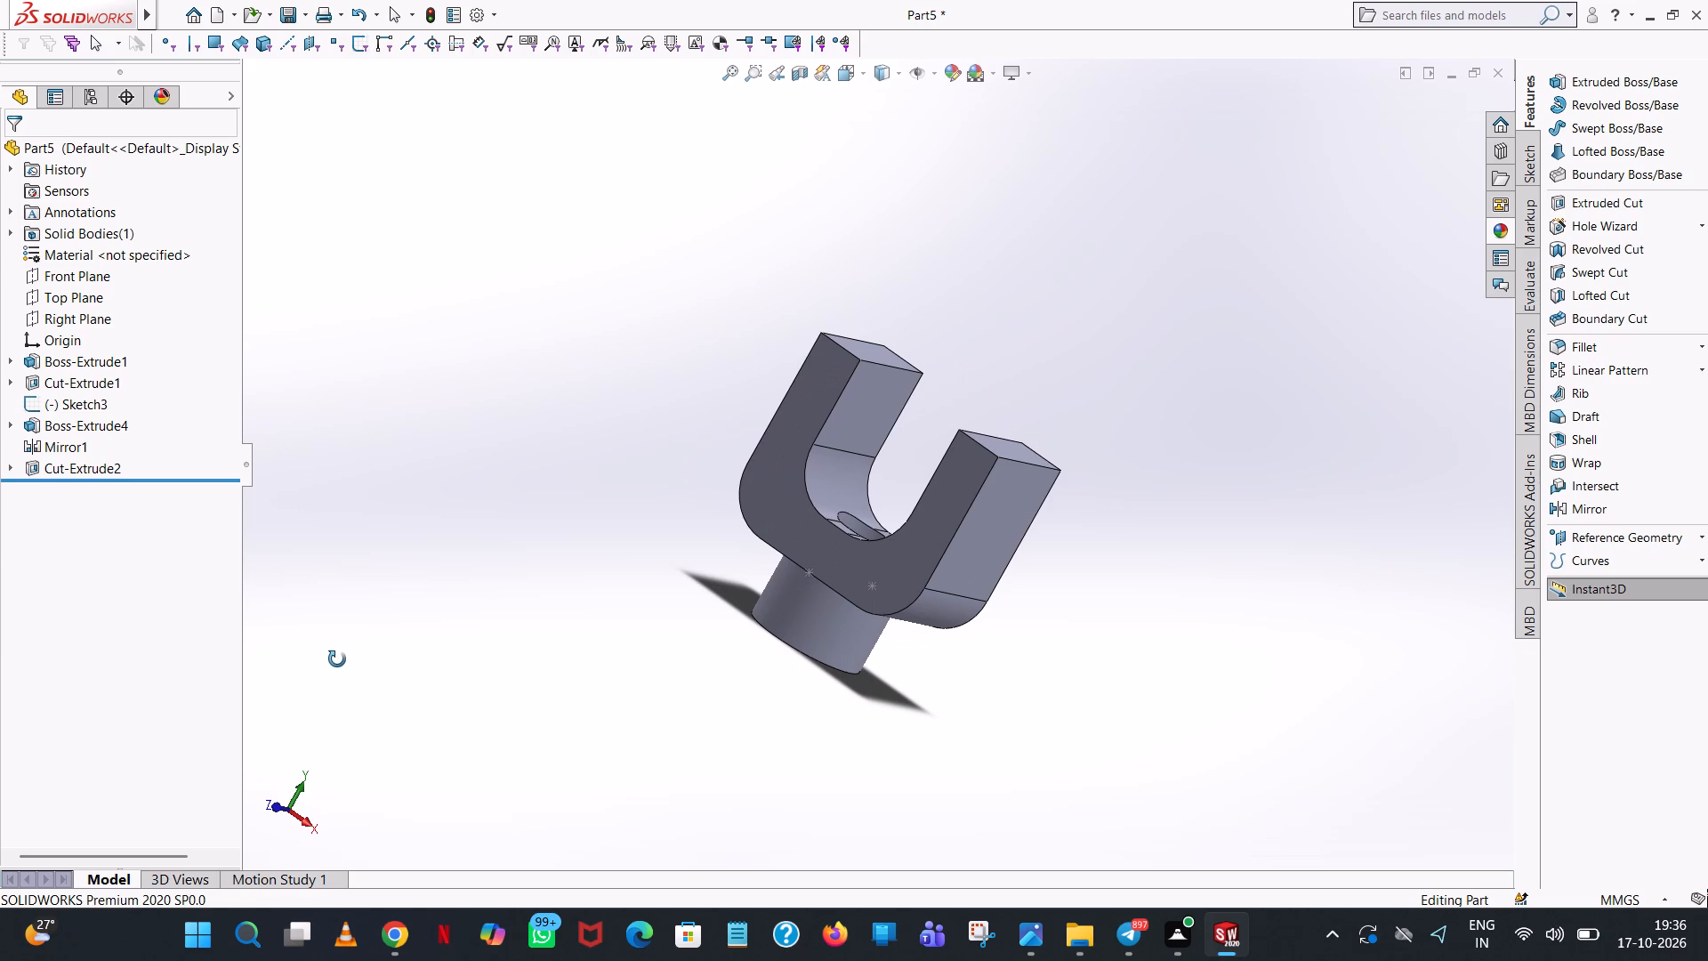
middle_drag(337, 659, 342, 713)
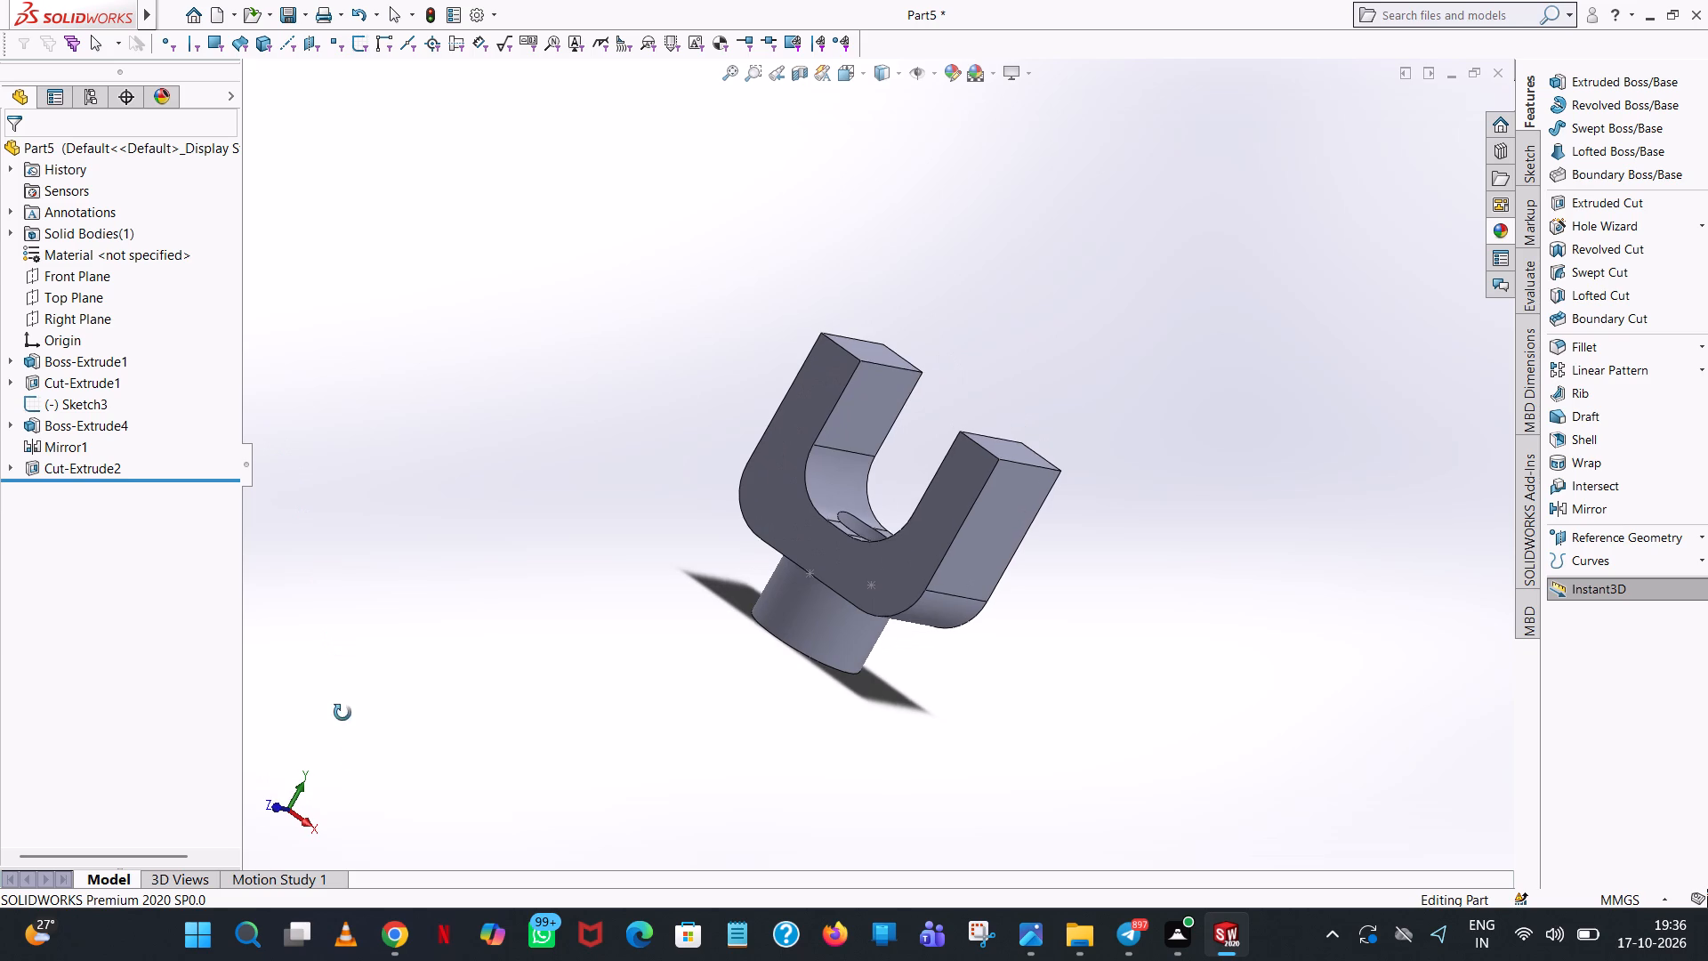
middle_drag(342, 713, 566, 478)
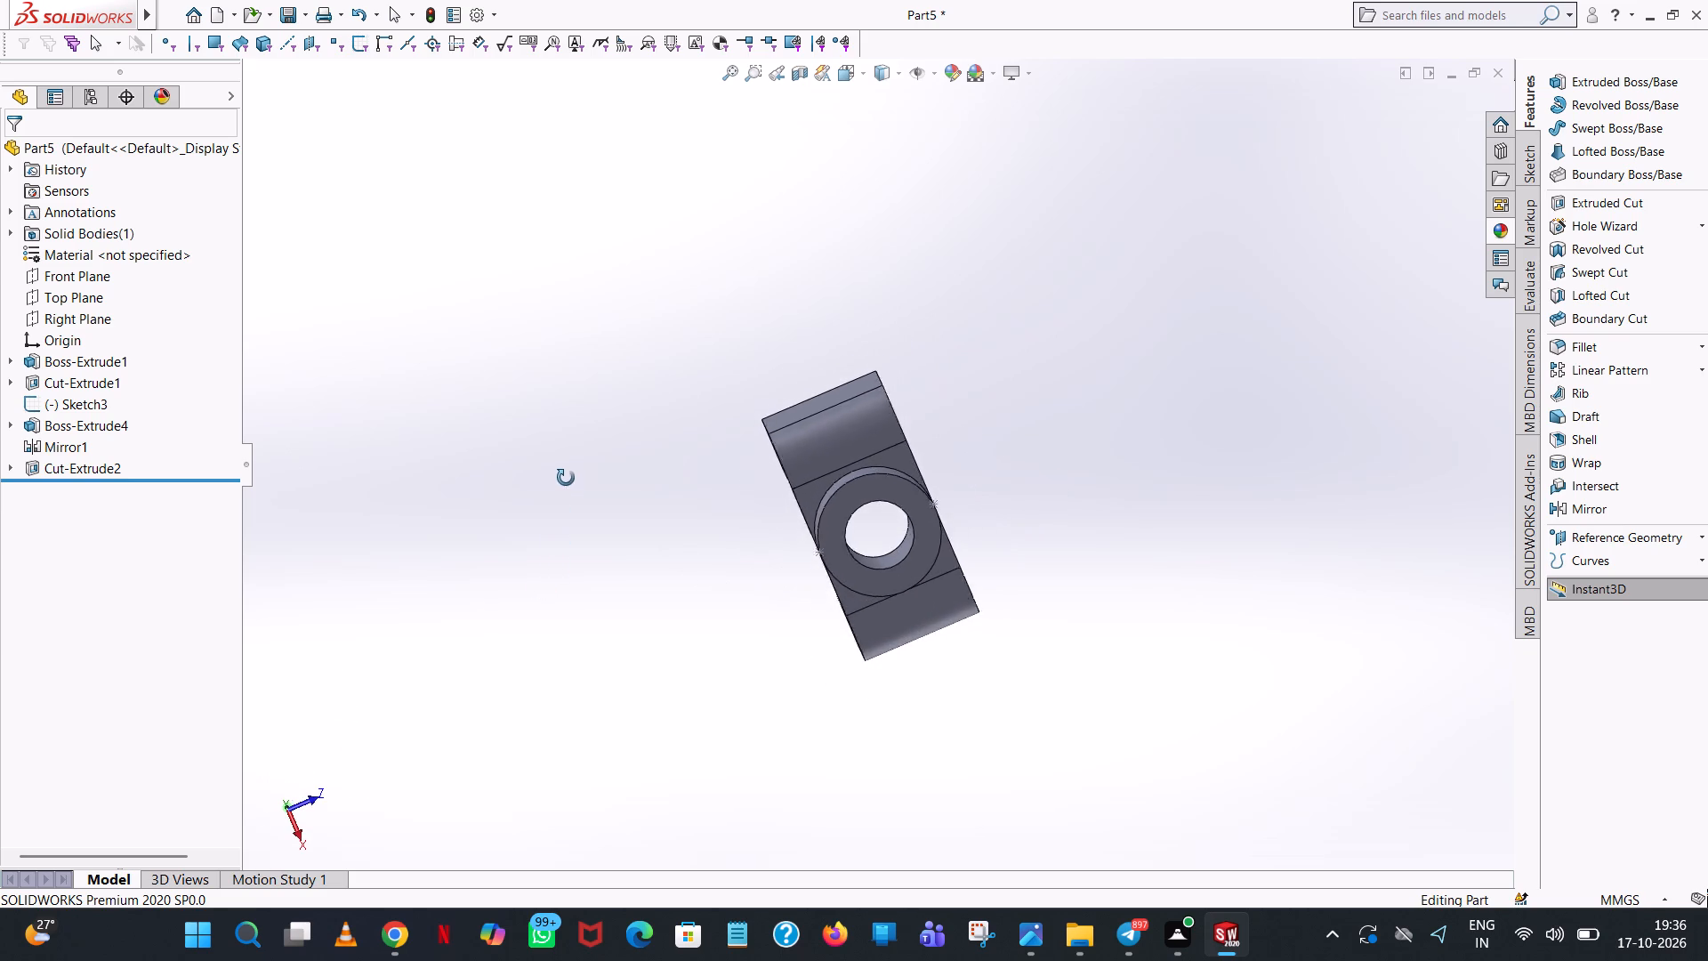
middle_drag(566, 478, 580, 438)
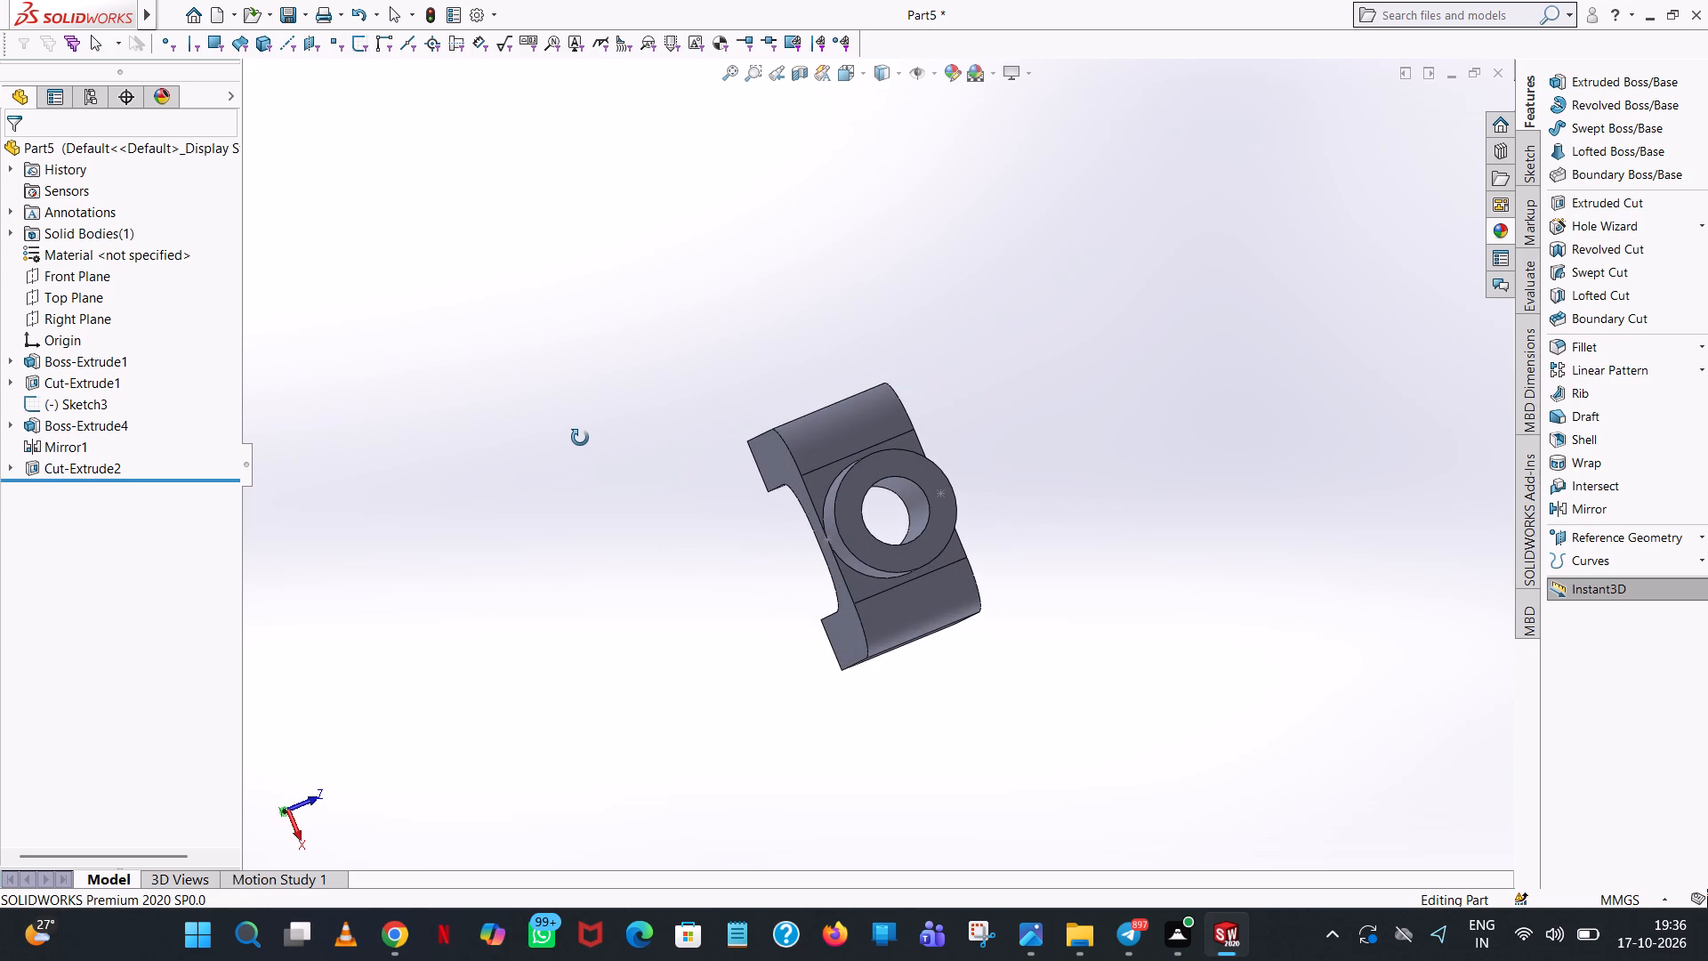
middle_drag(580, 438, 635, 258)
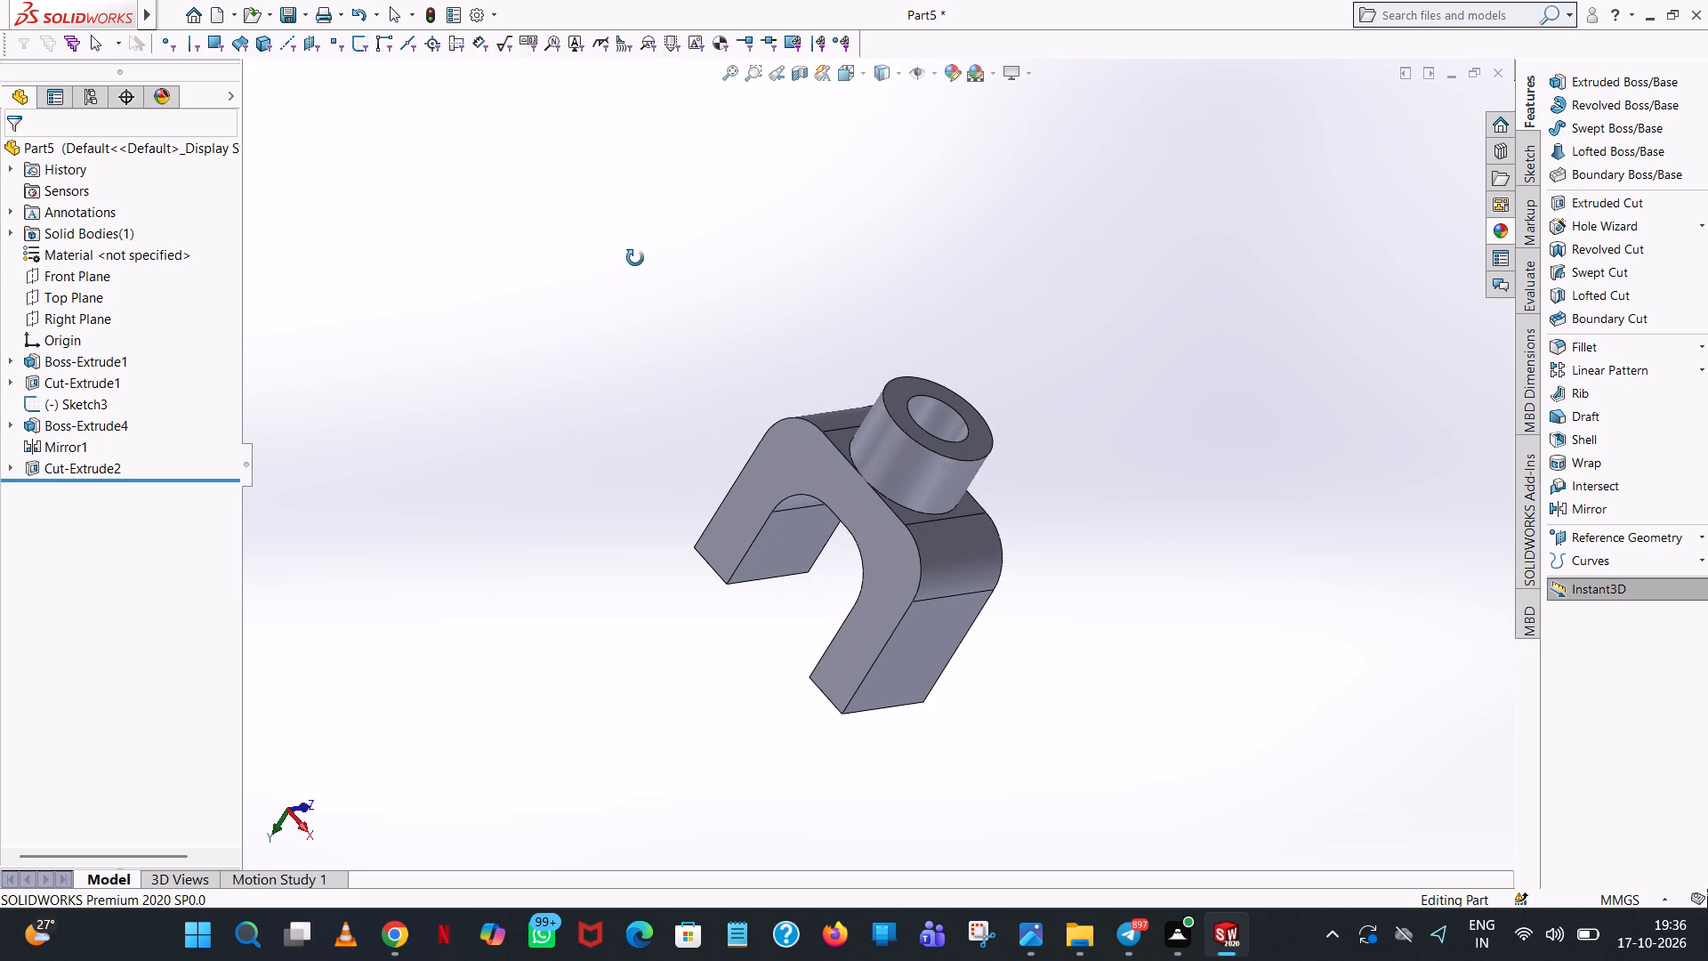
middle_drag(635, 258, 639, 257)
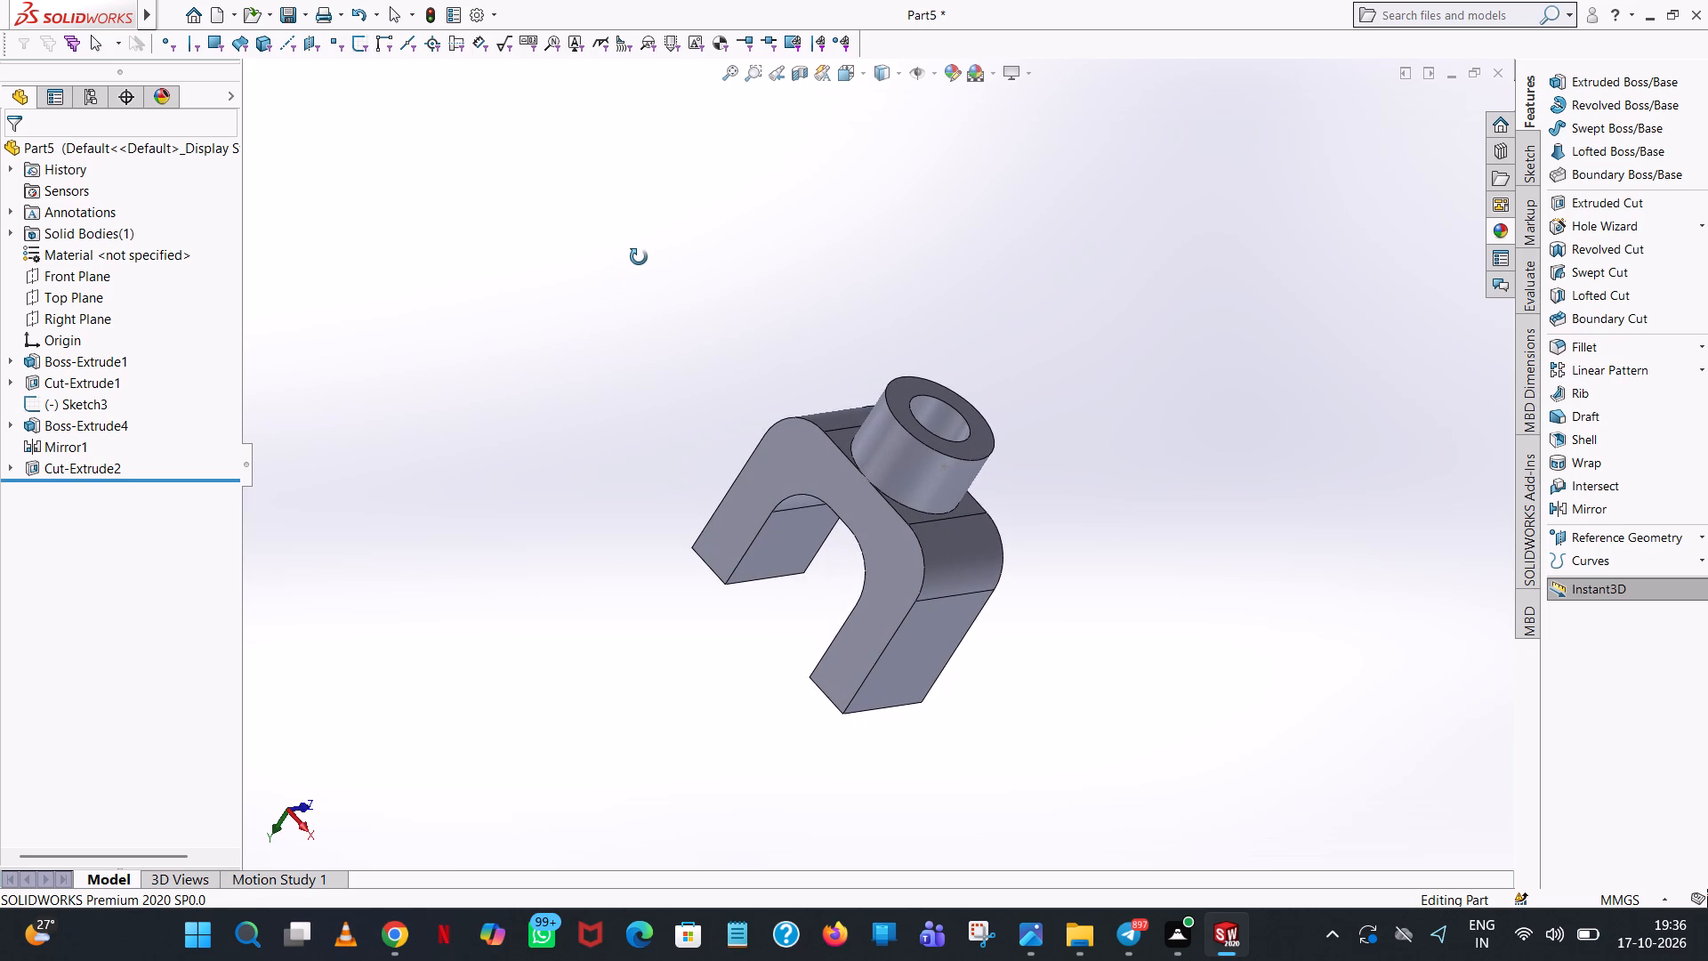
middle_drag(639, 257, 640, 259)
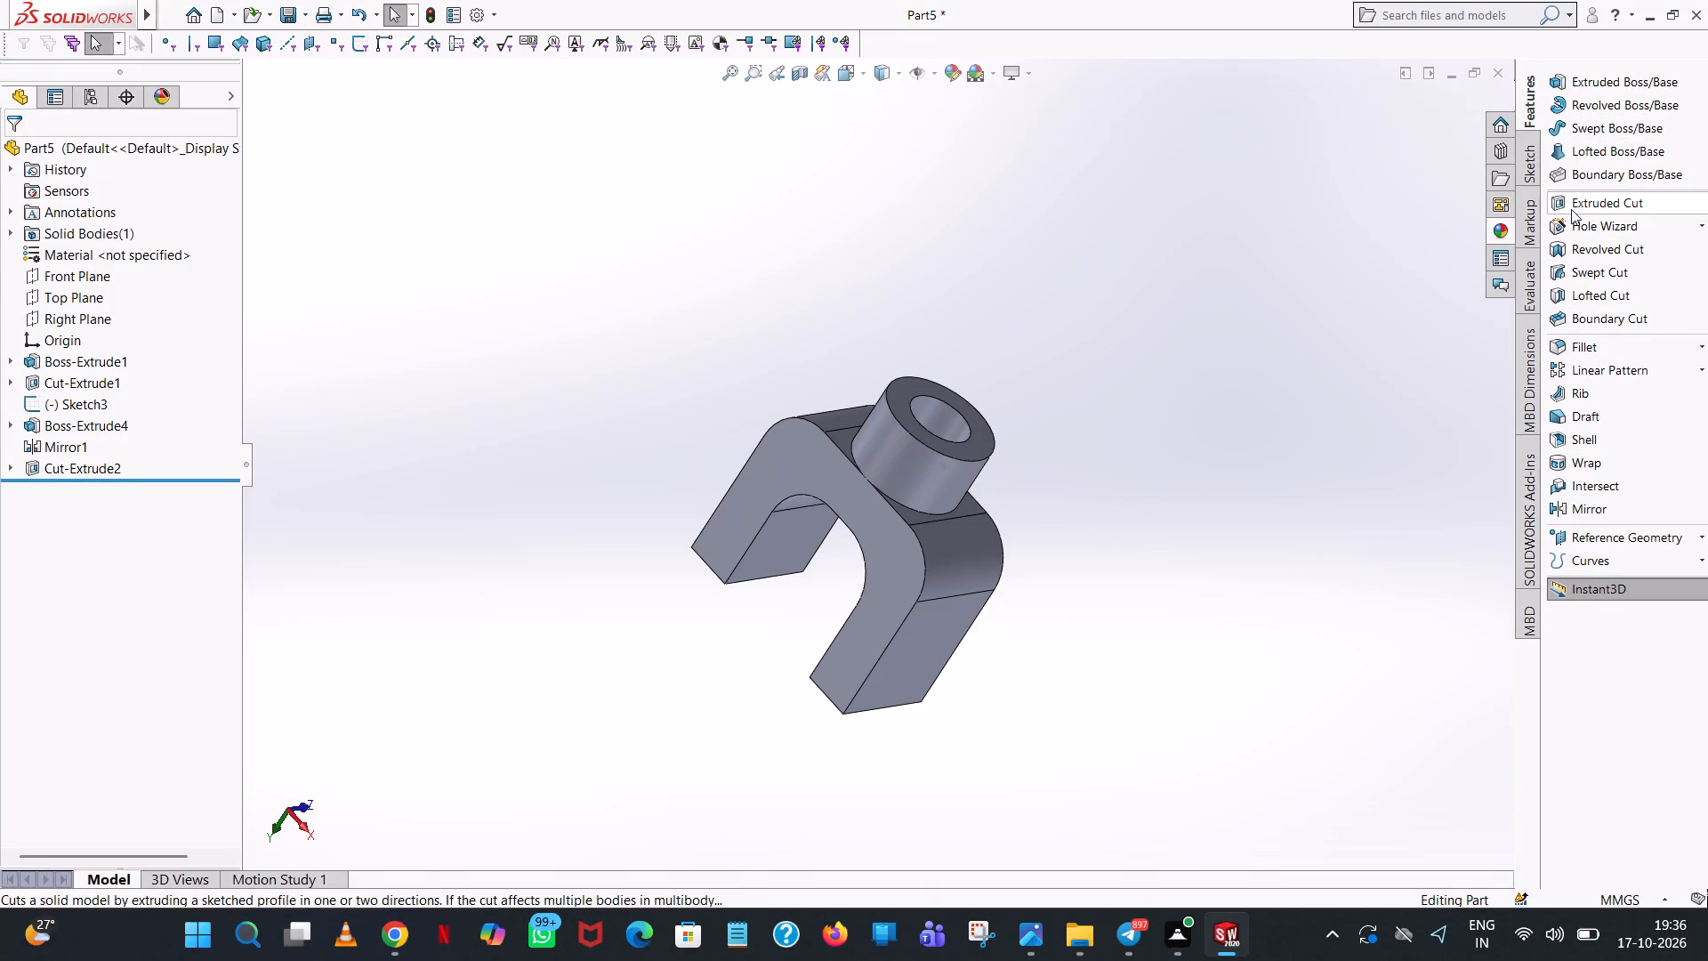
For another extruded cut, start a sketch on the outer flat face of the fork arm on the positive X side.
click(1571, 209)
scroll(917, 882, up, 1)
middle_drag(917, 882, 995, 448)
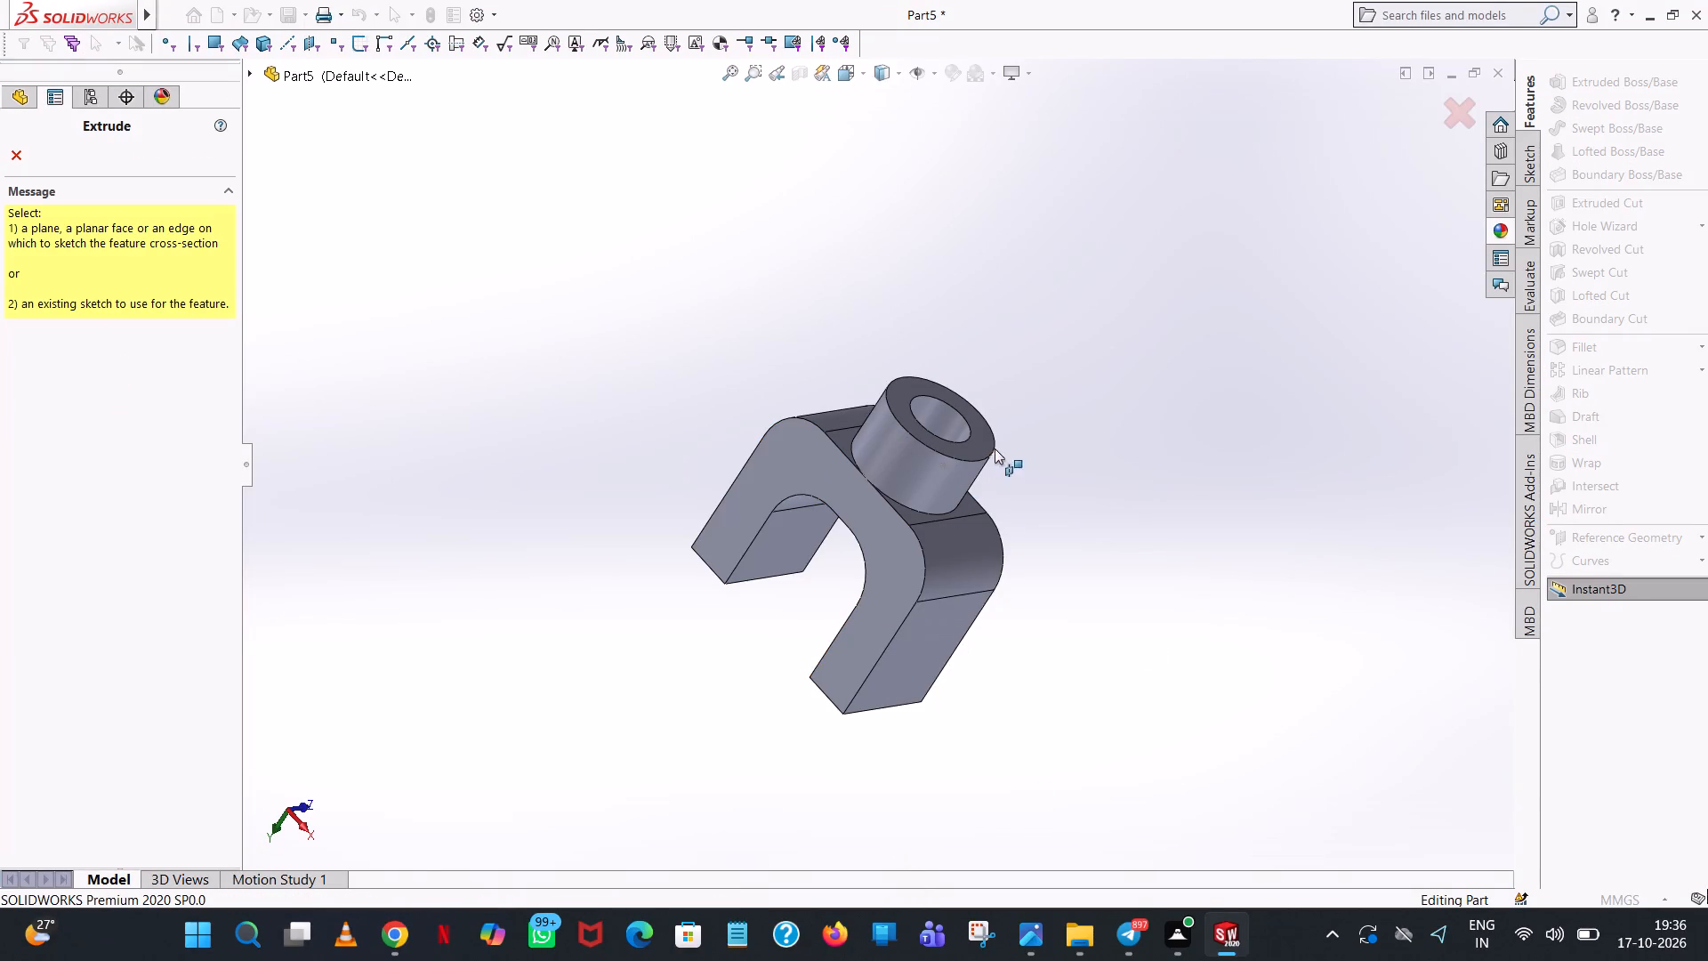
middle_drag(995, 448, 1105, 446)
scroll(1109, 447, up, 1)
middle_drag(1021, 666, 1134, 279)
scroll(1171, 363, up, 1)
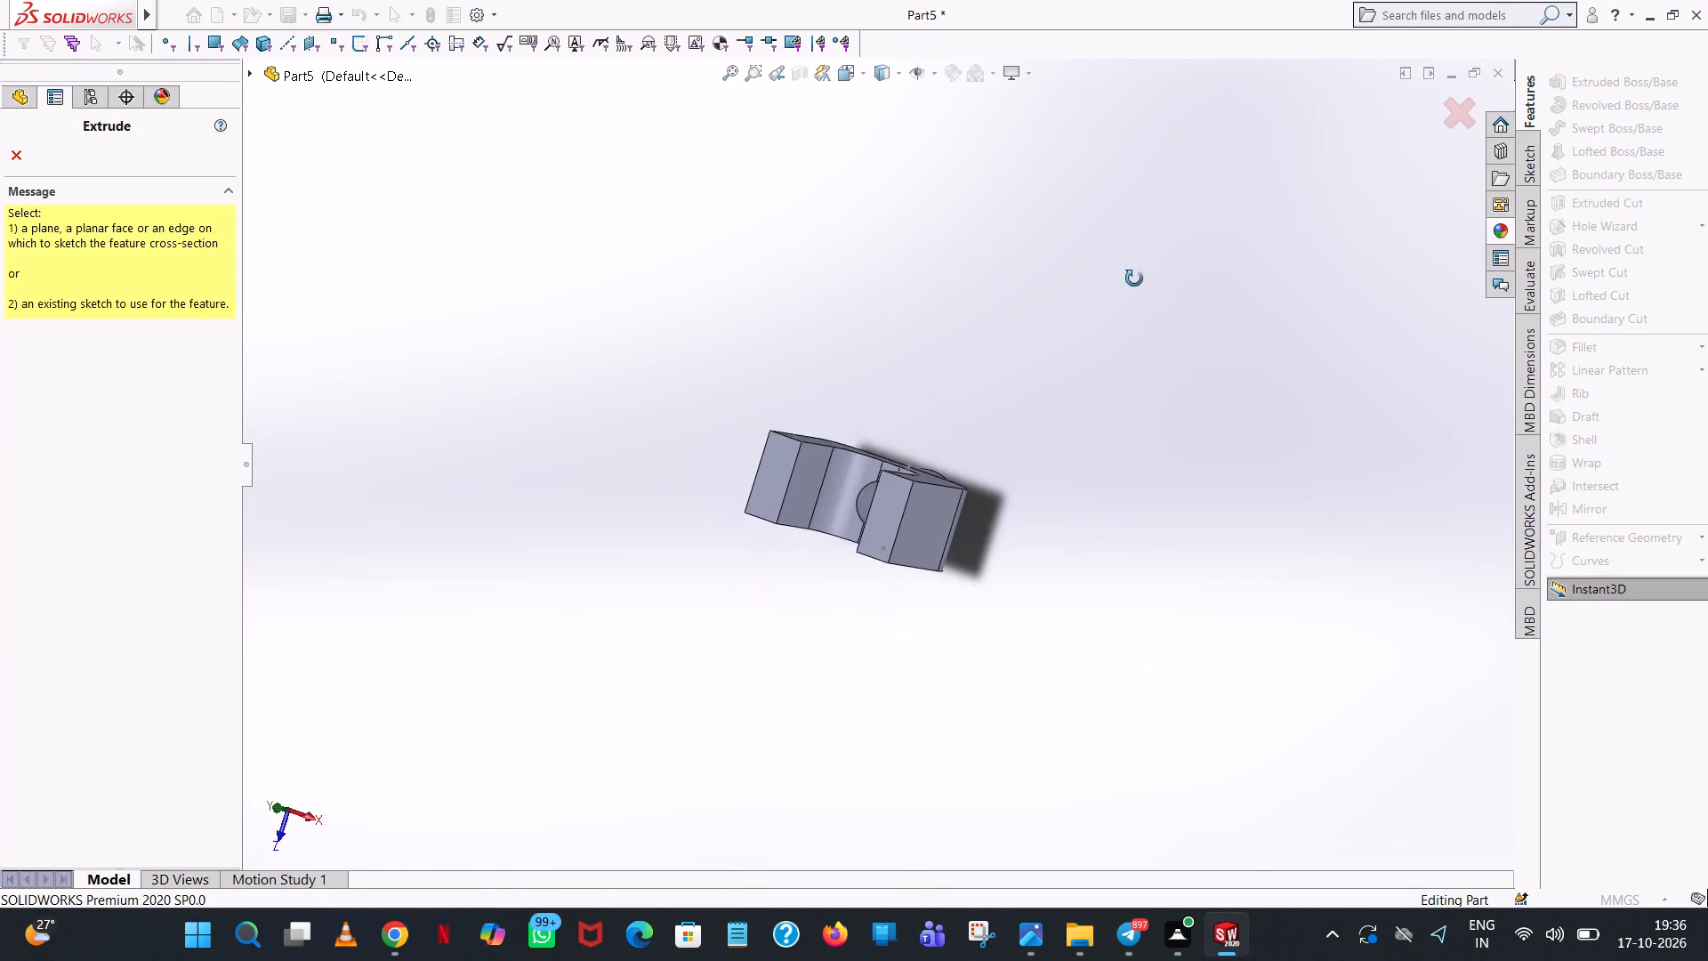
middle_drag(1134, 279, 1042, 0)
scroll(1042, 0, up, 1)
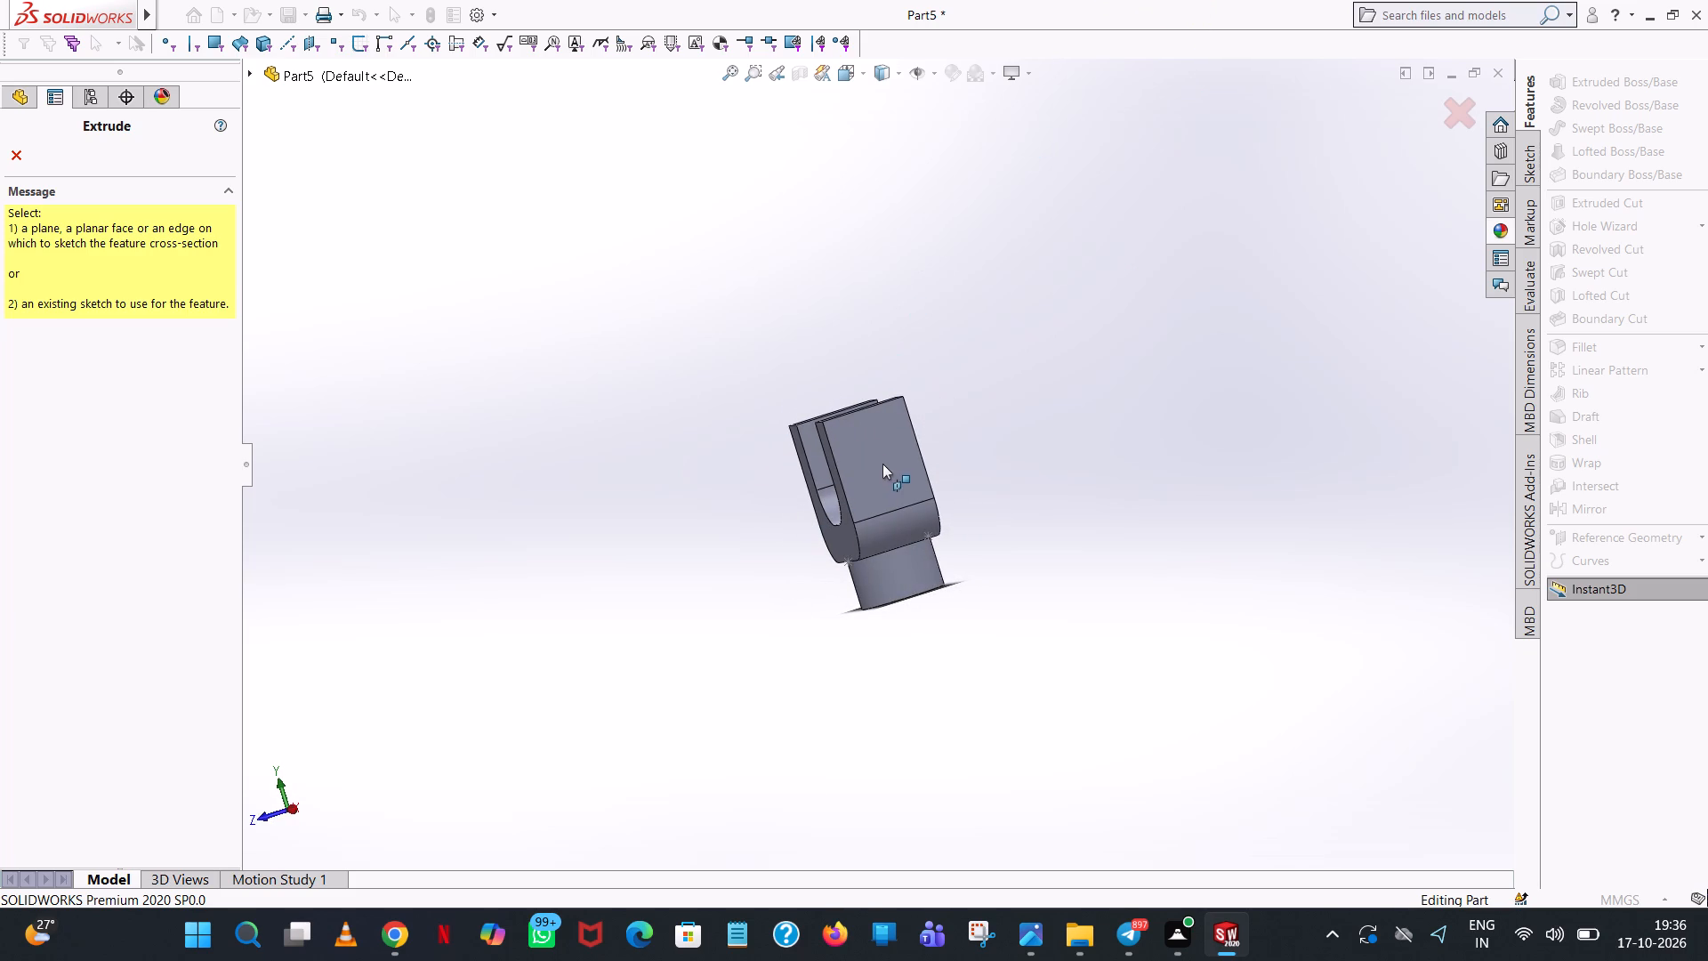
click(884, 461)
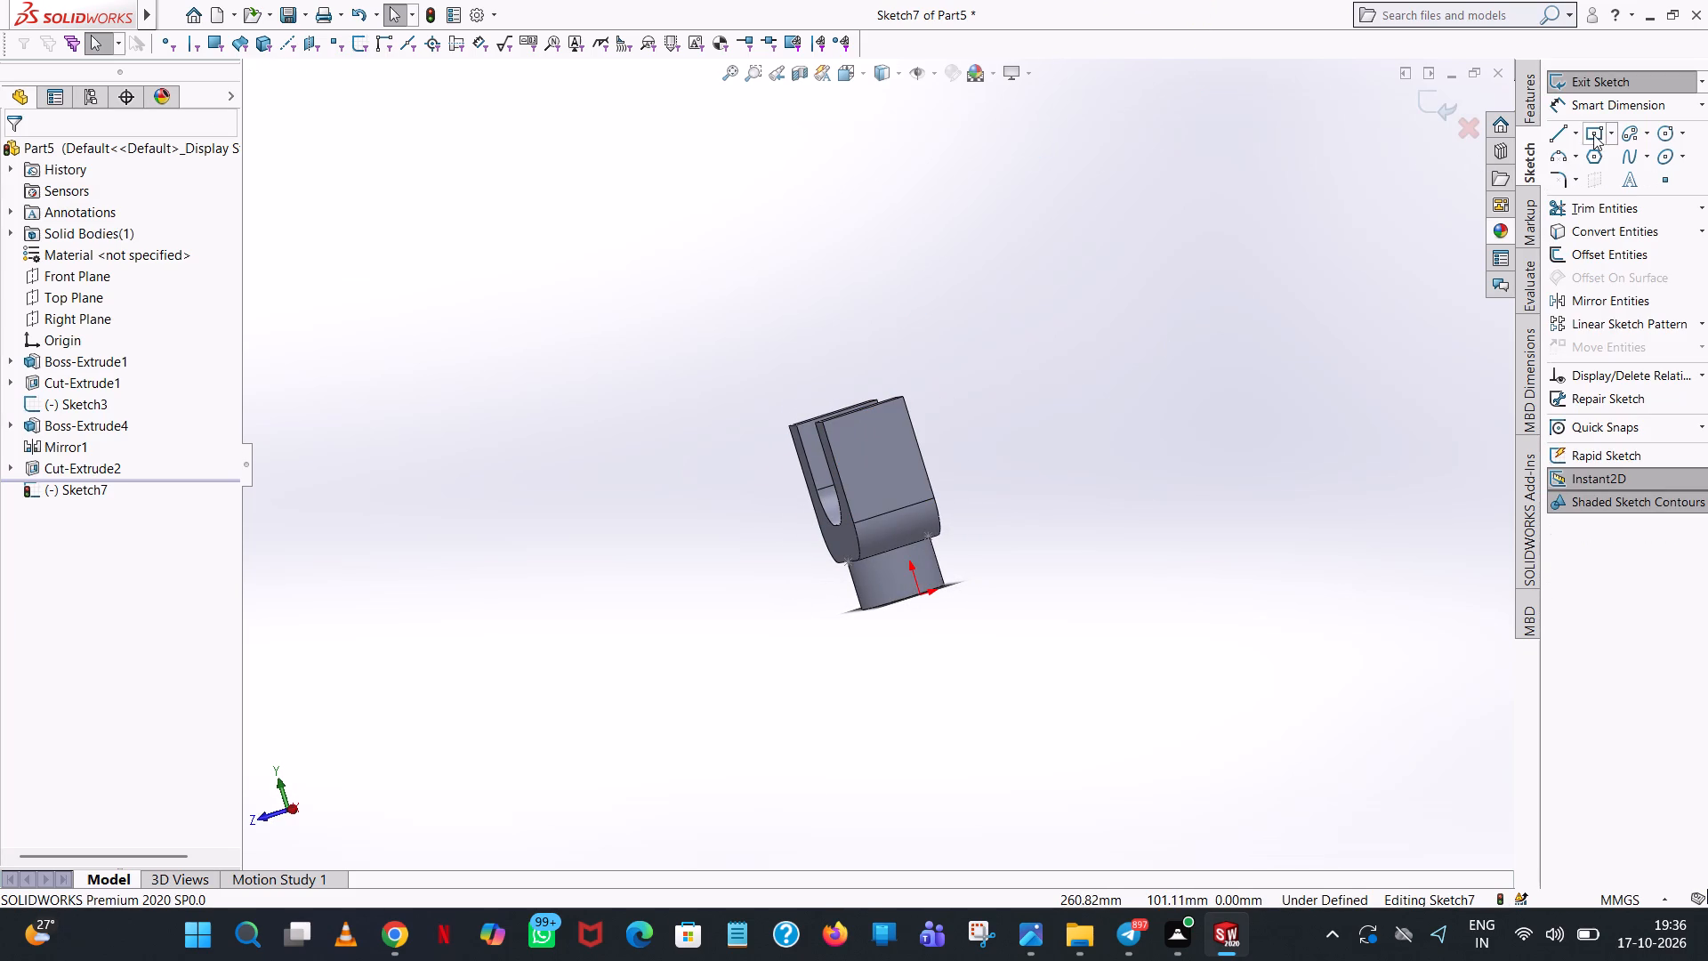
click(864, 72)
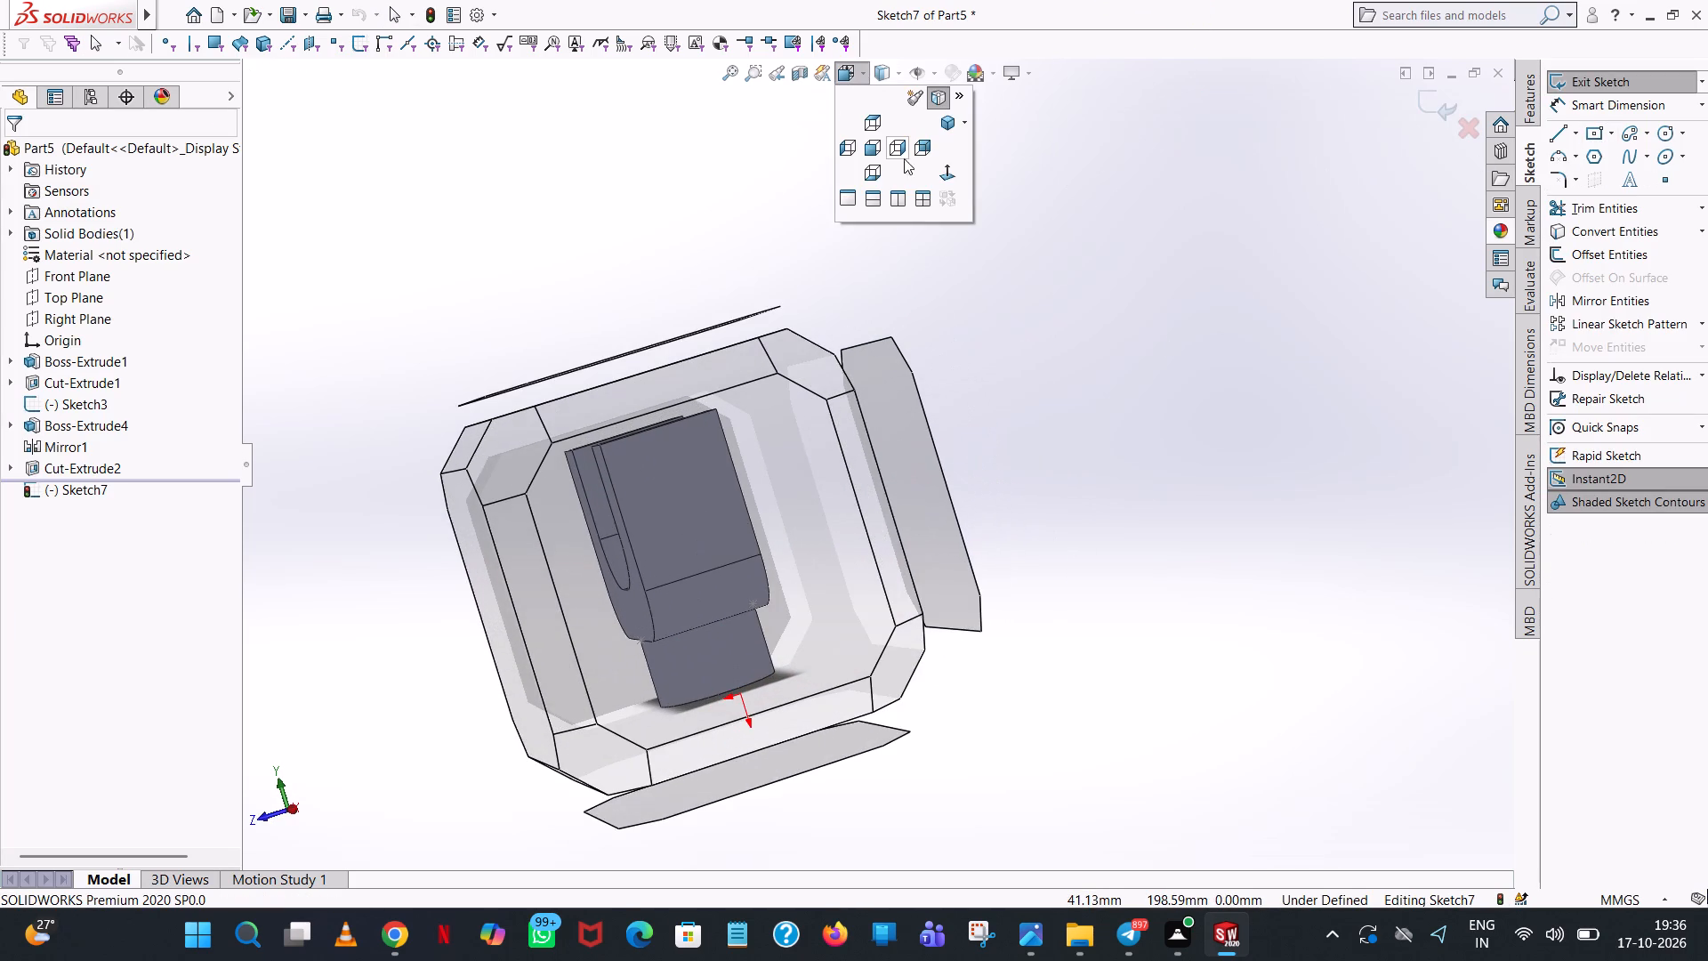
click(944, 168)
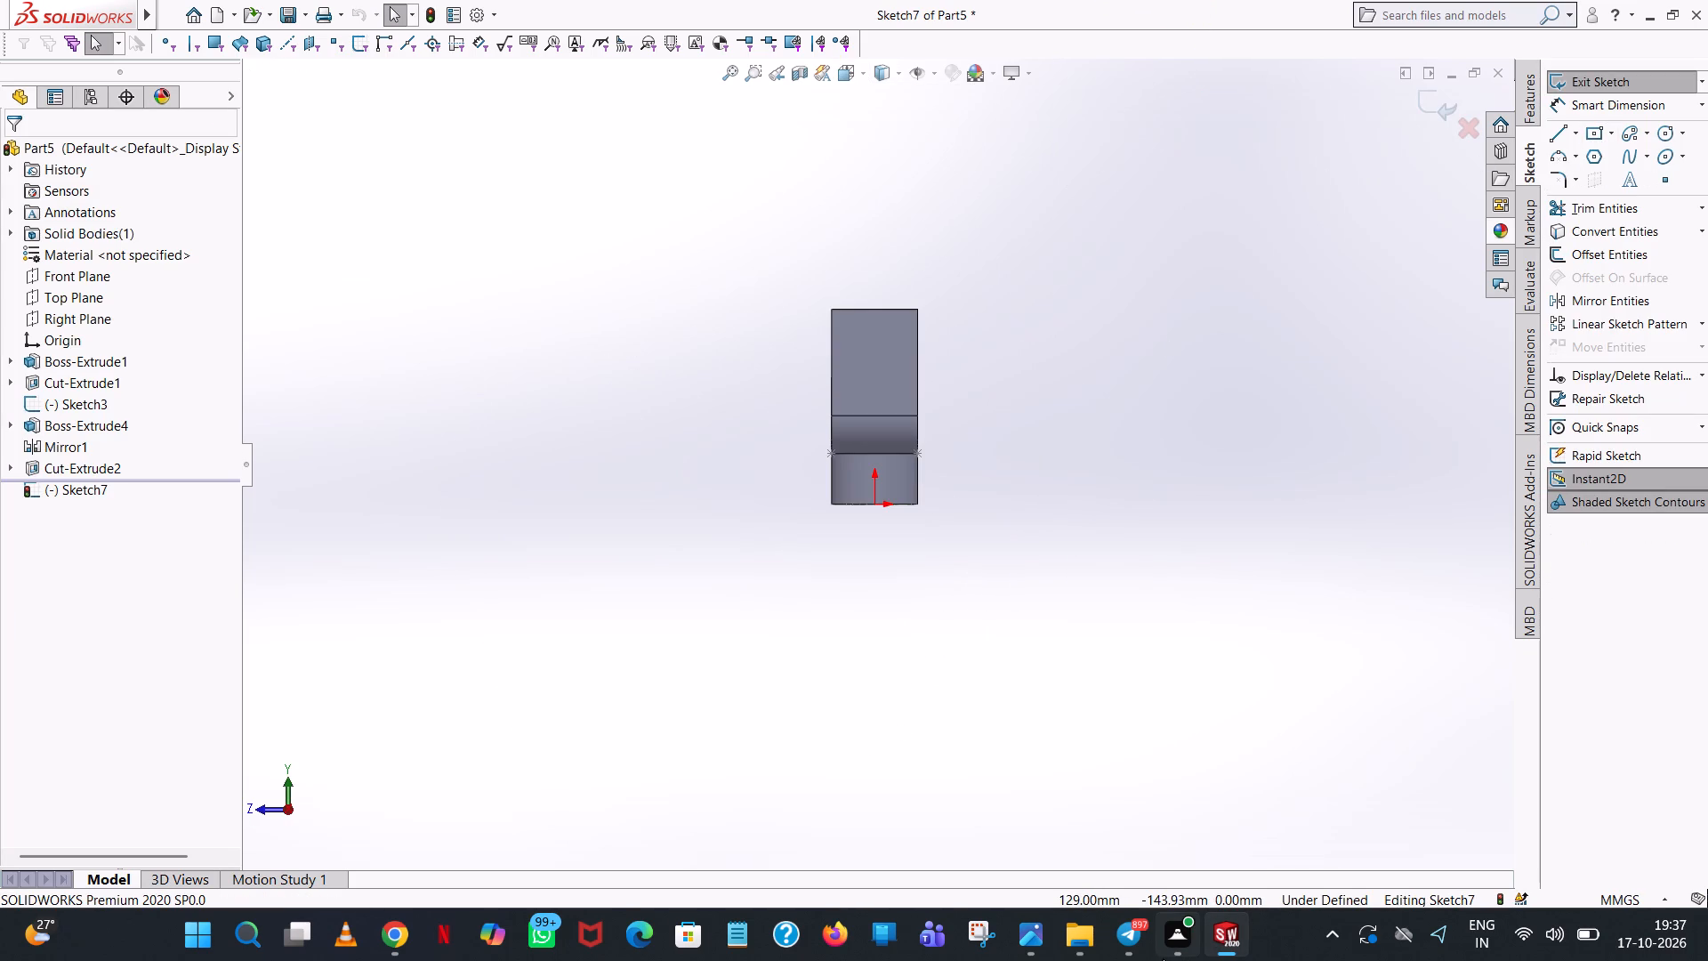
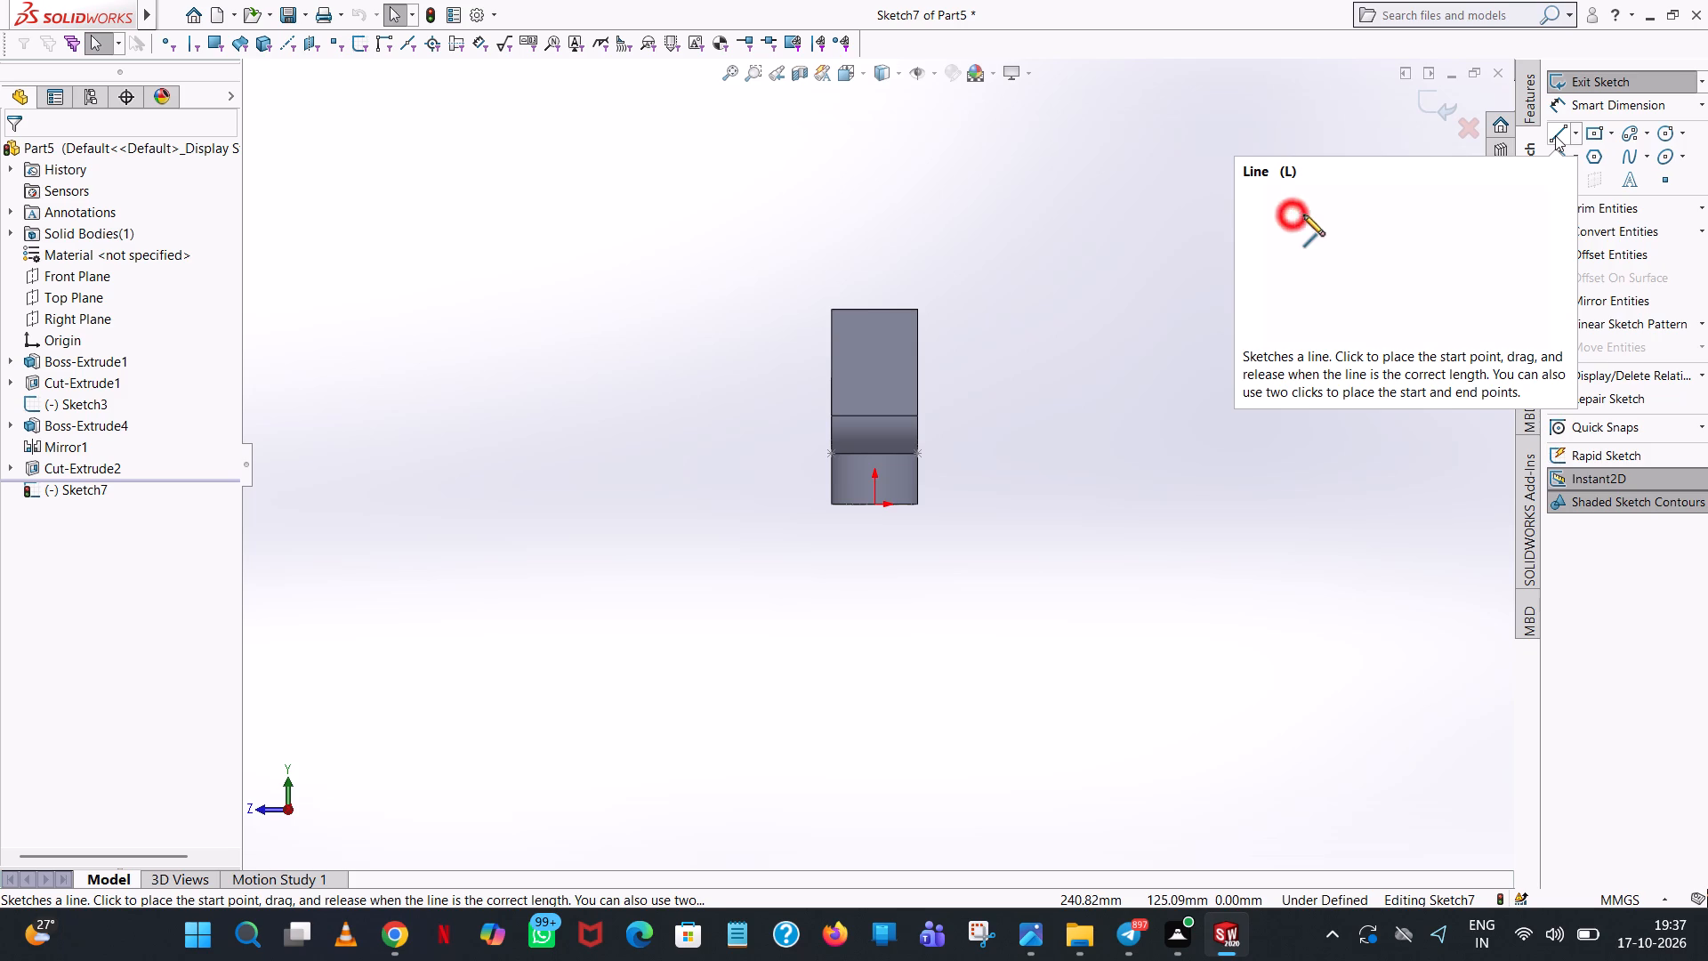
Draw a vertical line 17 mm long downward from the midpoint of the arm face's upper edge.
click(1555, 135)
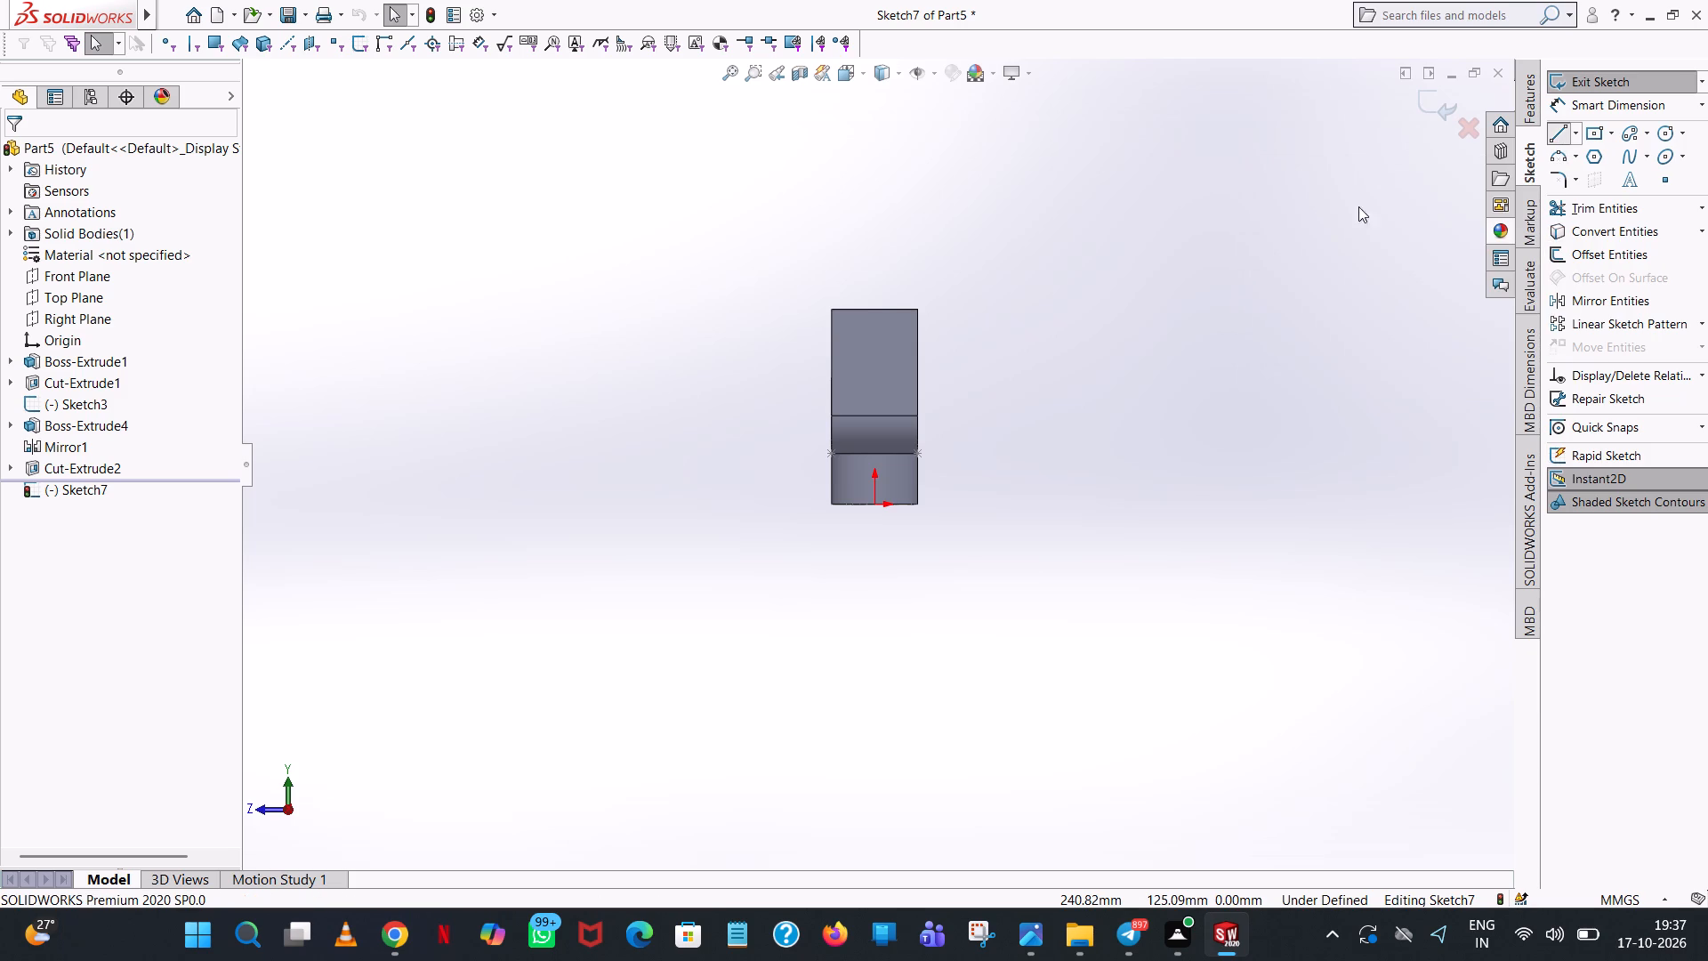
click(874, 306)
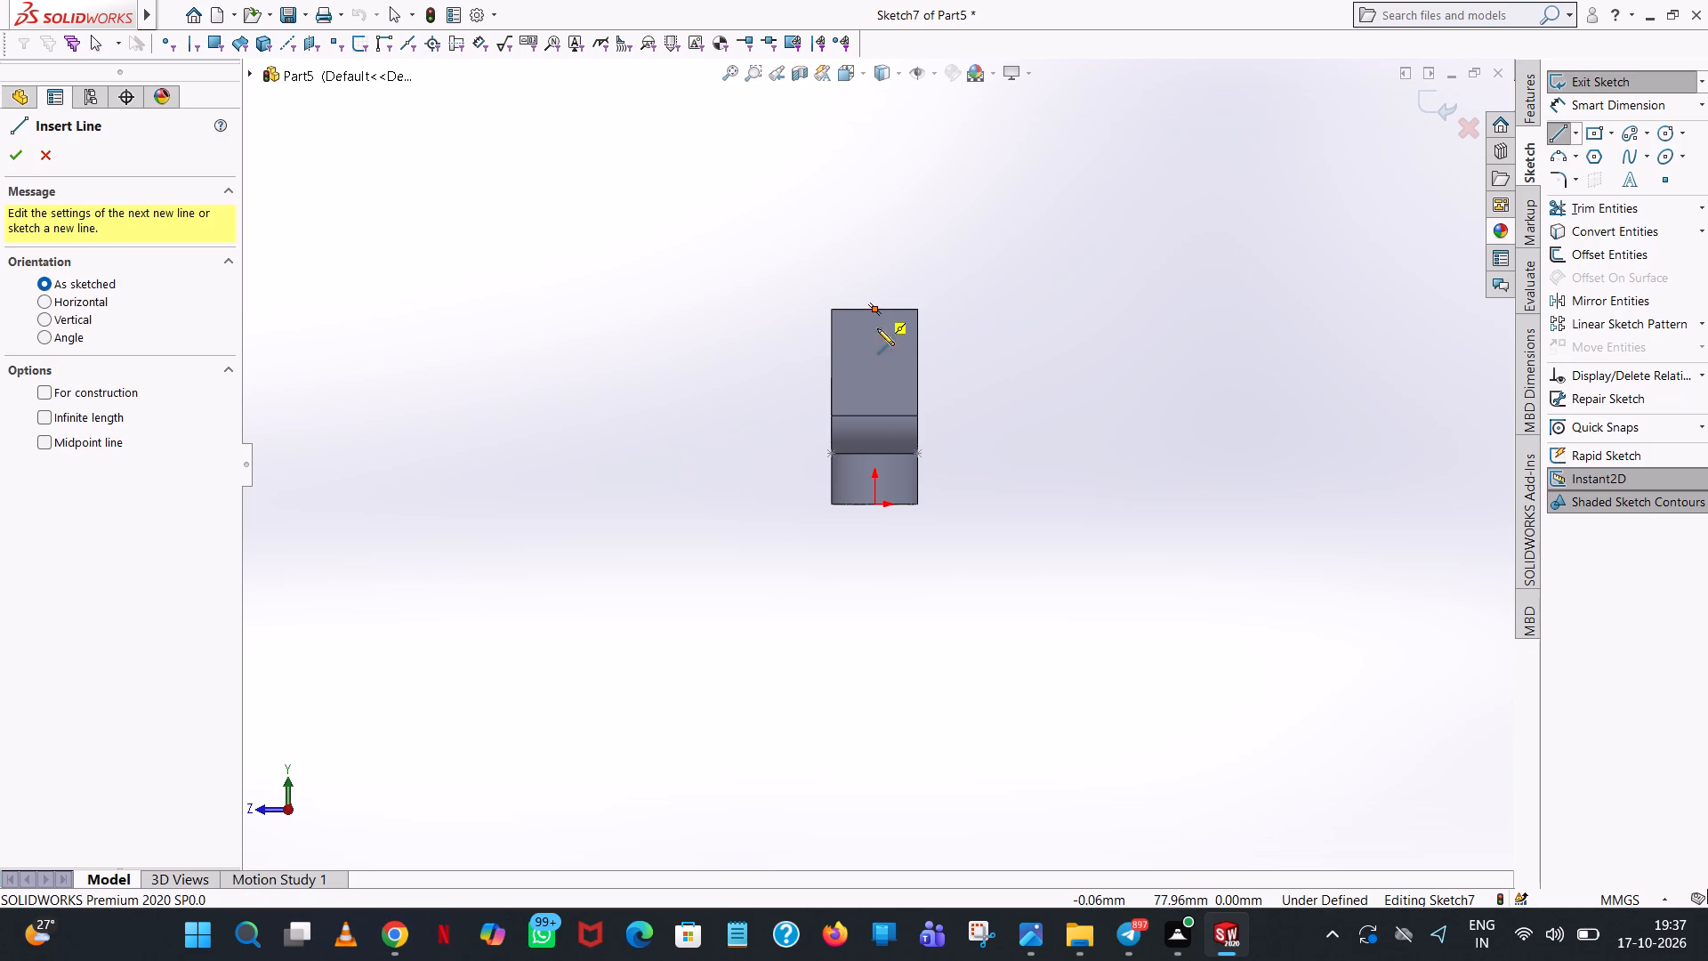
click(877, 359)
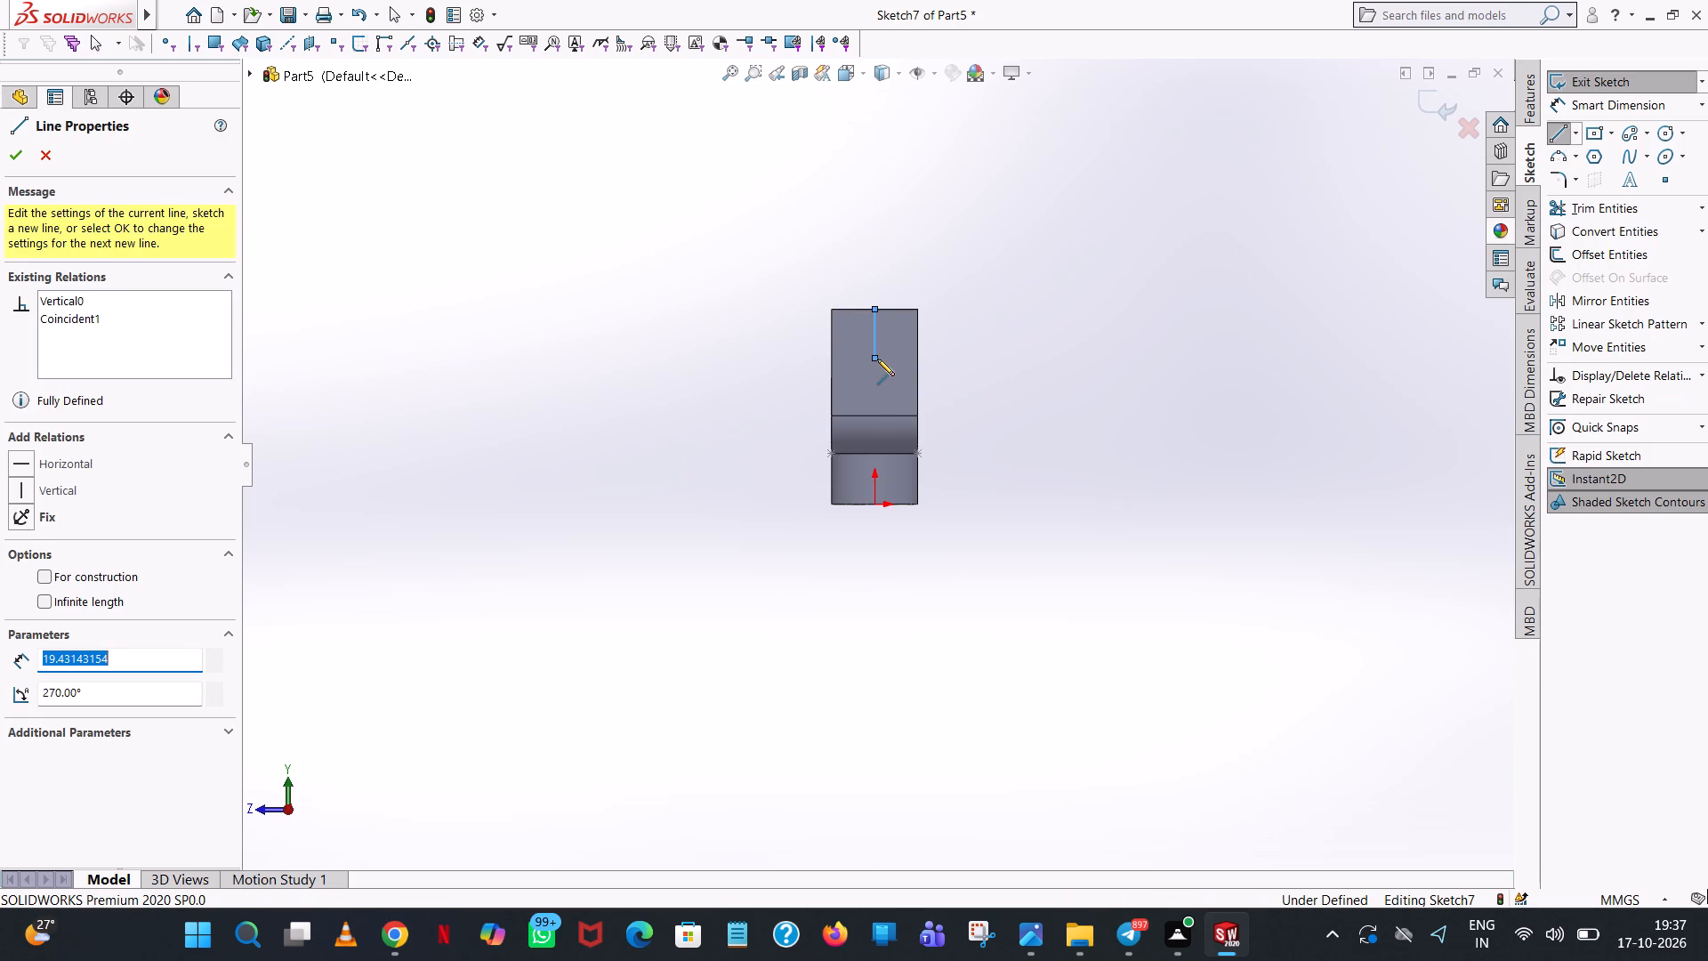
text(17)
key(Return)
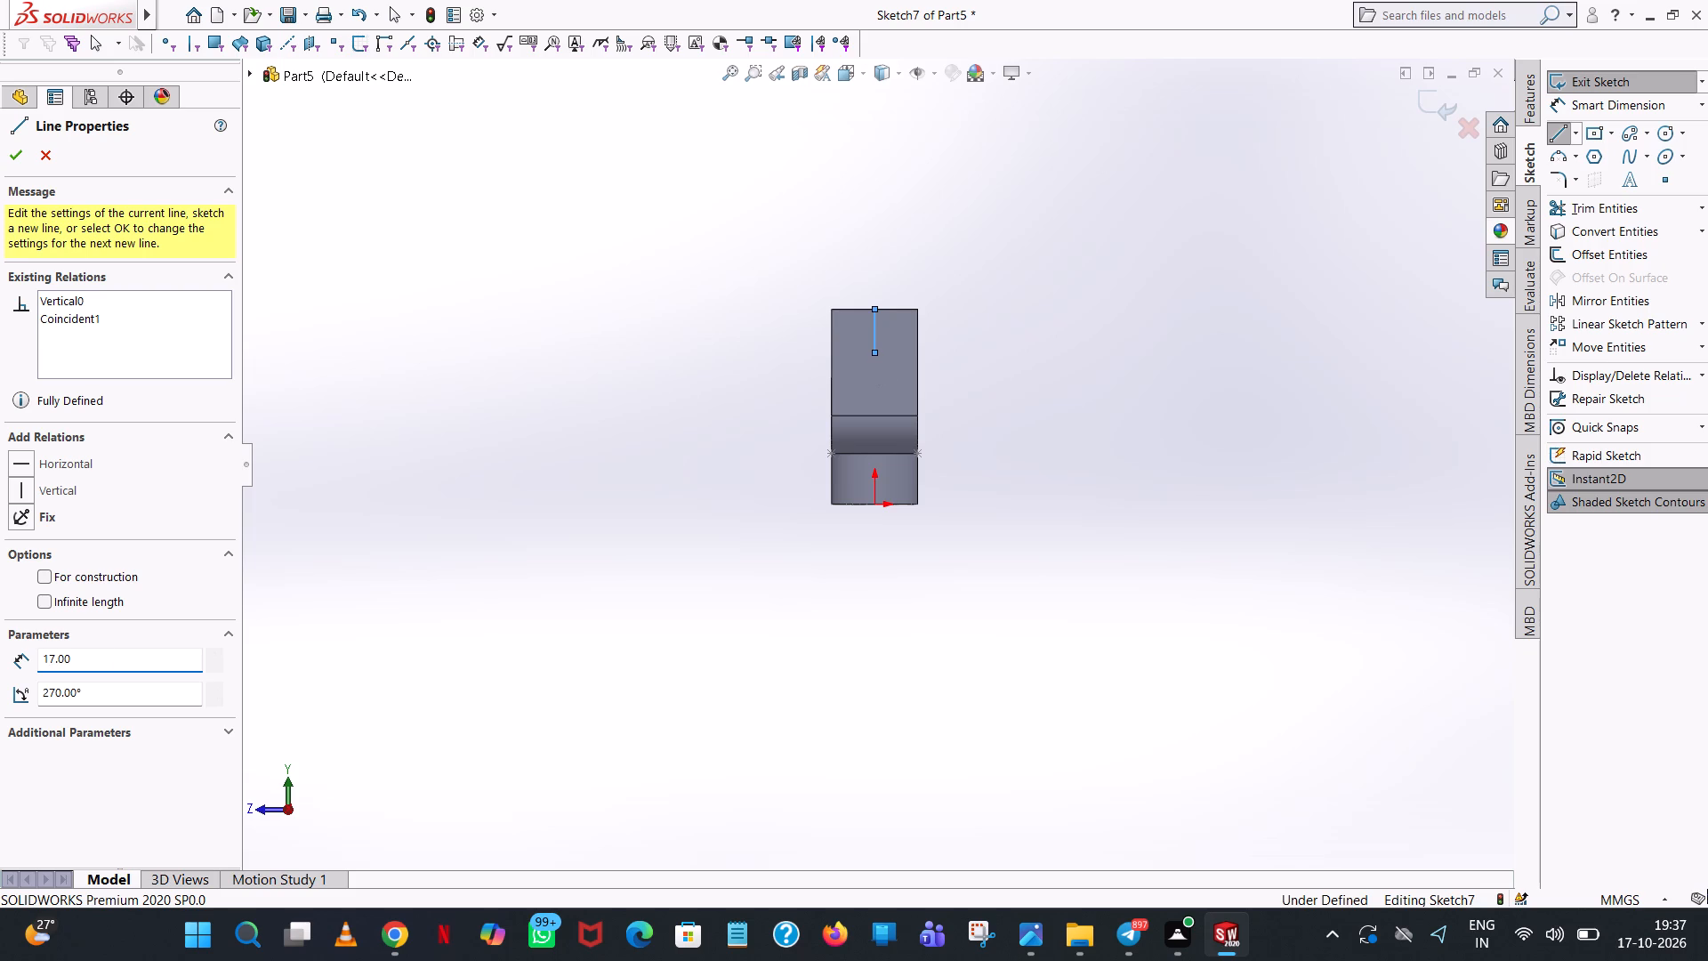
right_click(877, 359)
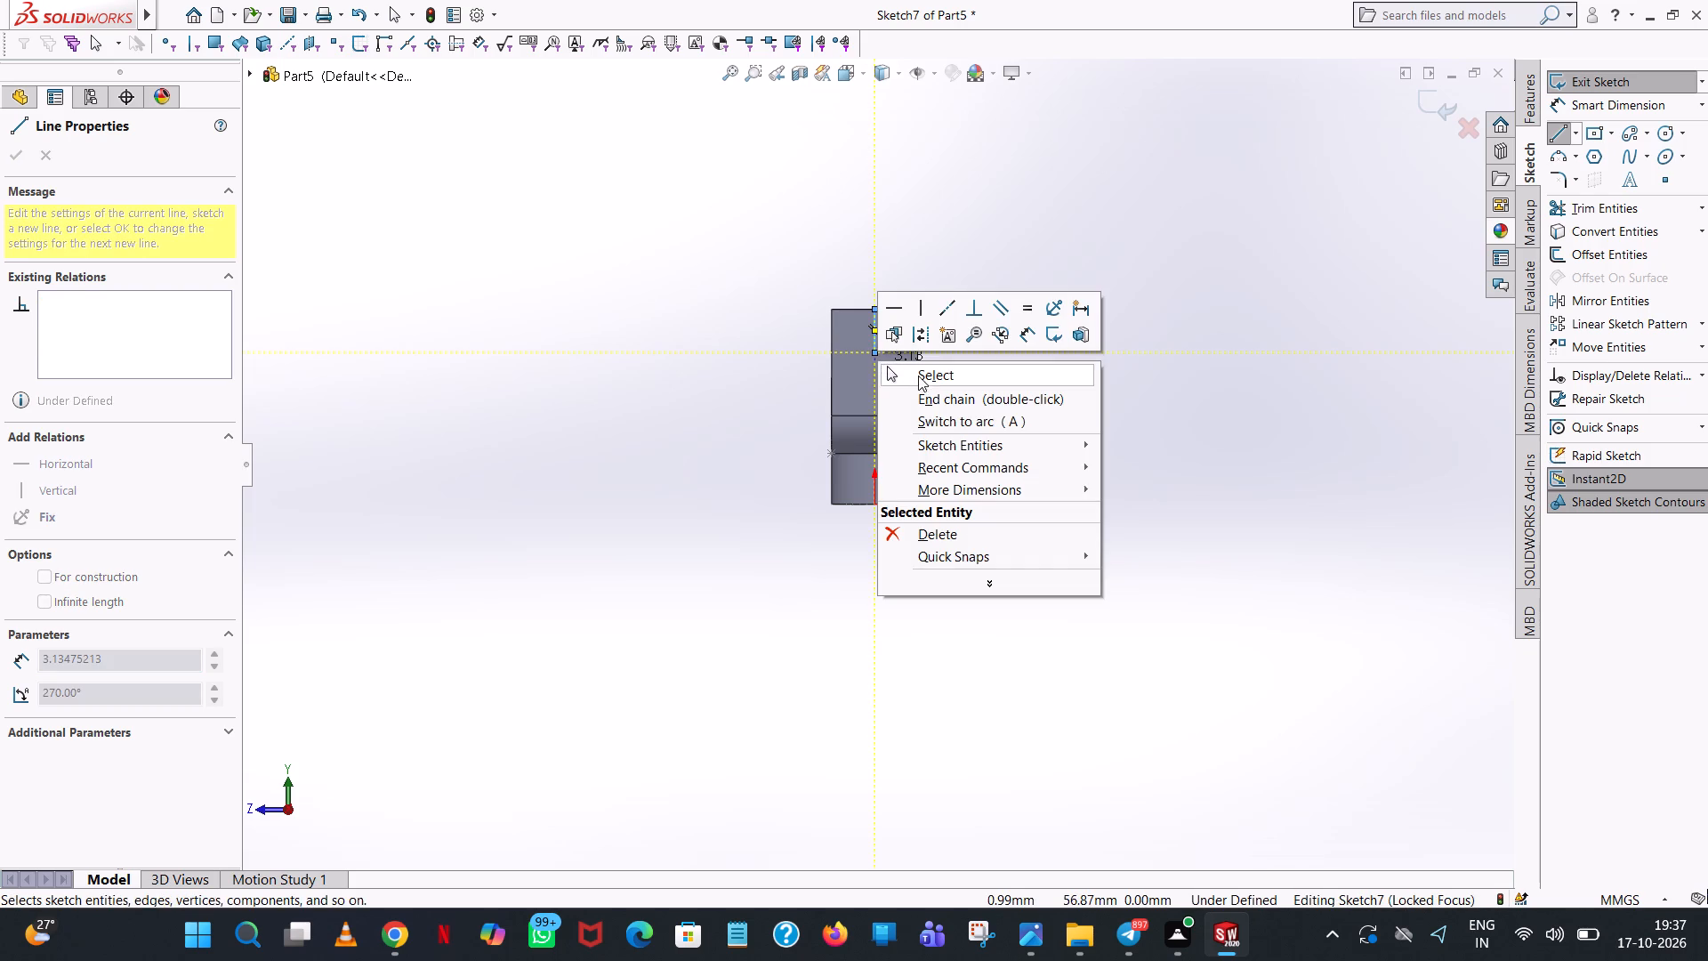
click(918, 376)
Sketch a circle of 17 mm radius centred on the line's lower end and passing through the upper edge's midpoint.
scroll(888, 353, down, 4)
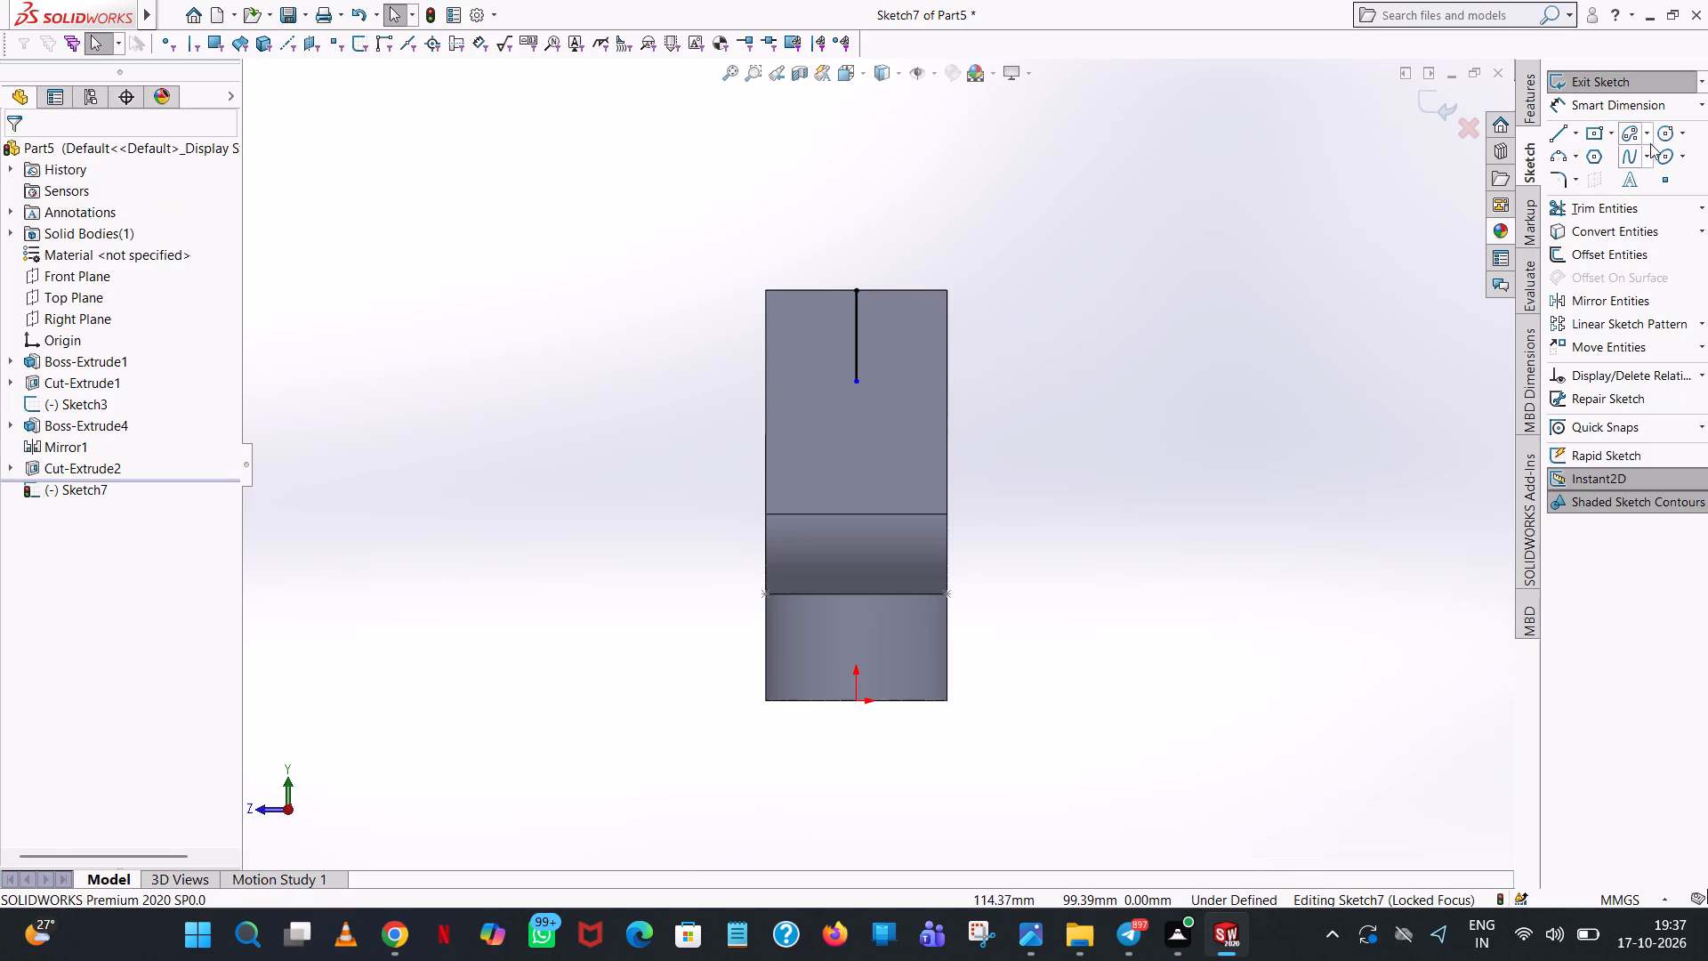
click(1667, 136)
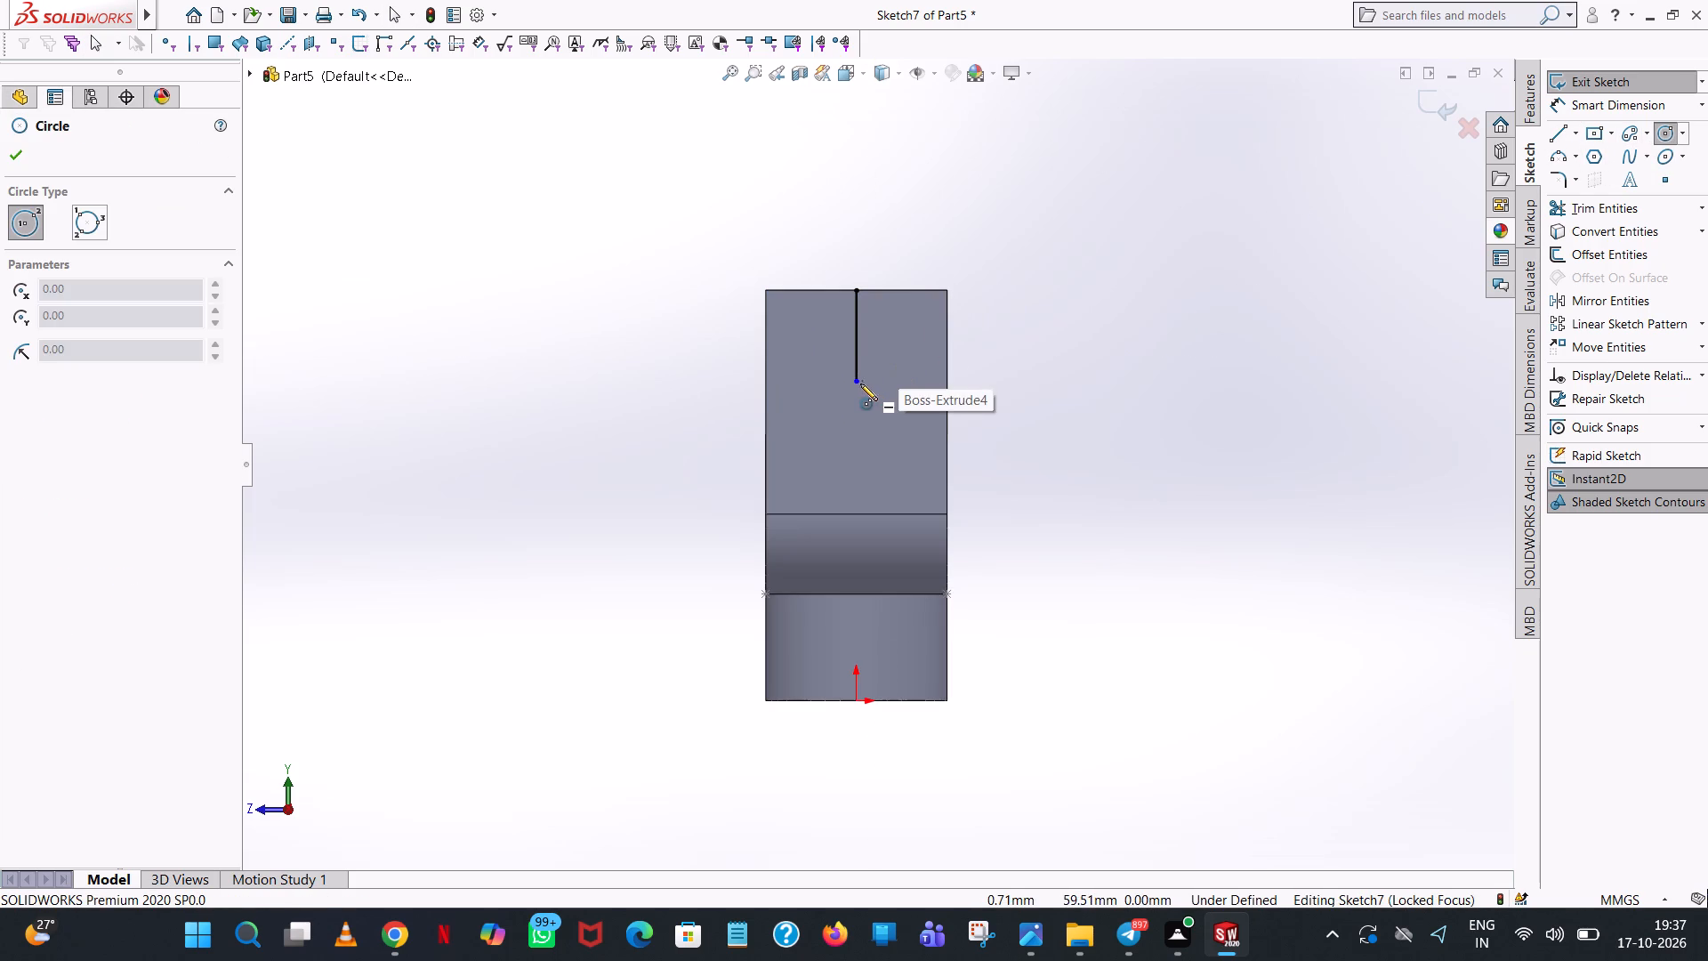
click(860, 384)
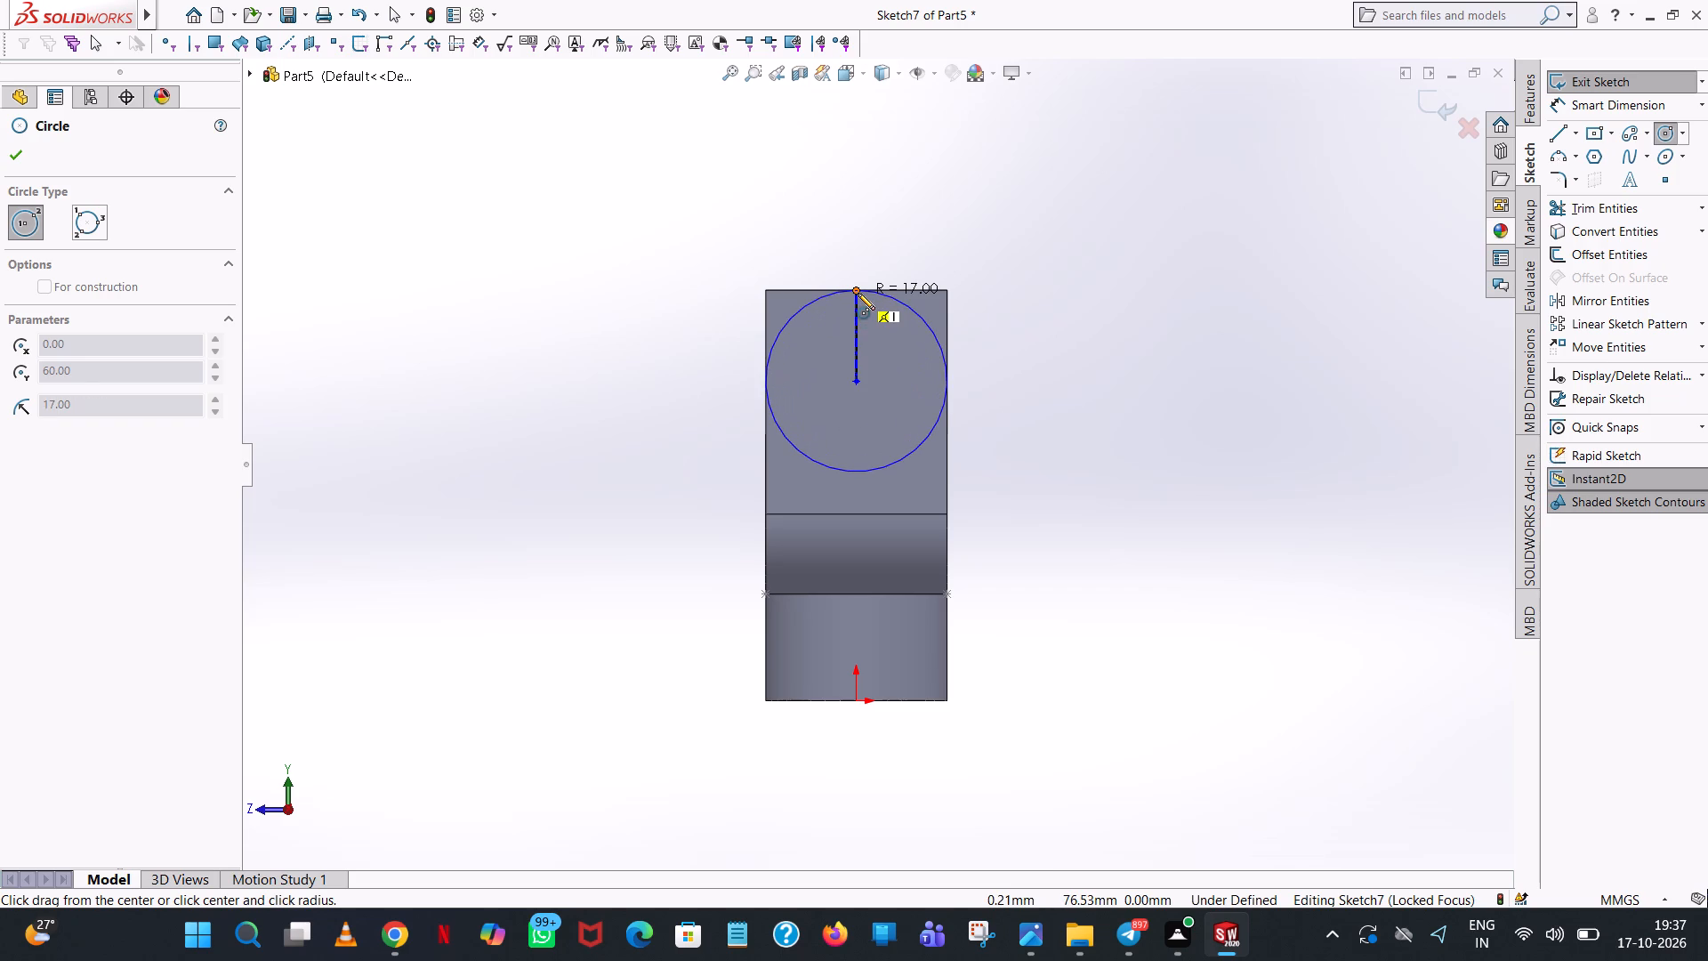
click(858, 293)
right_click(858, 293)
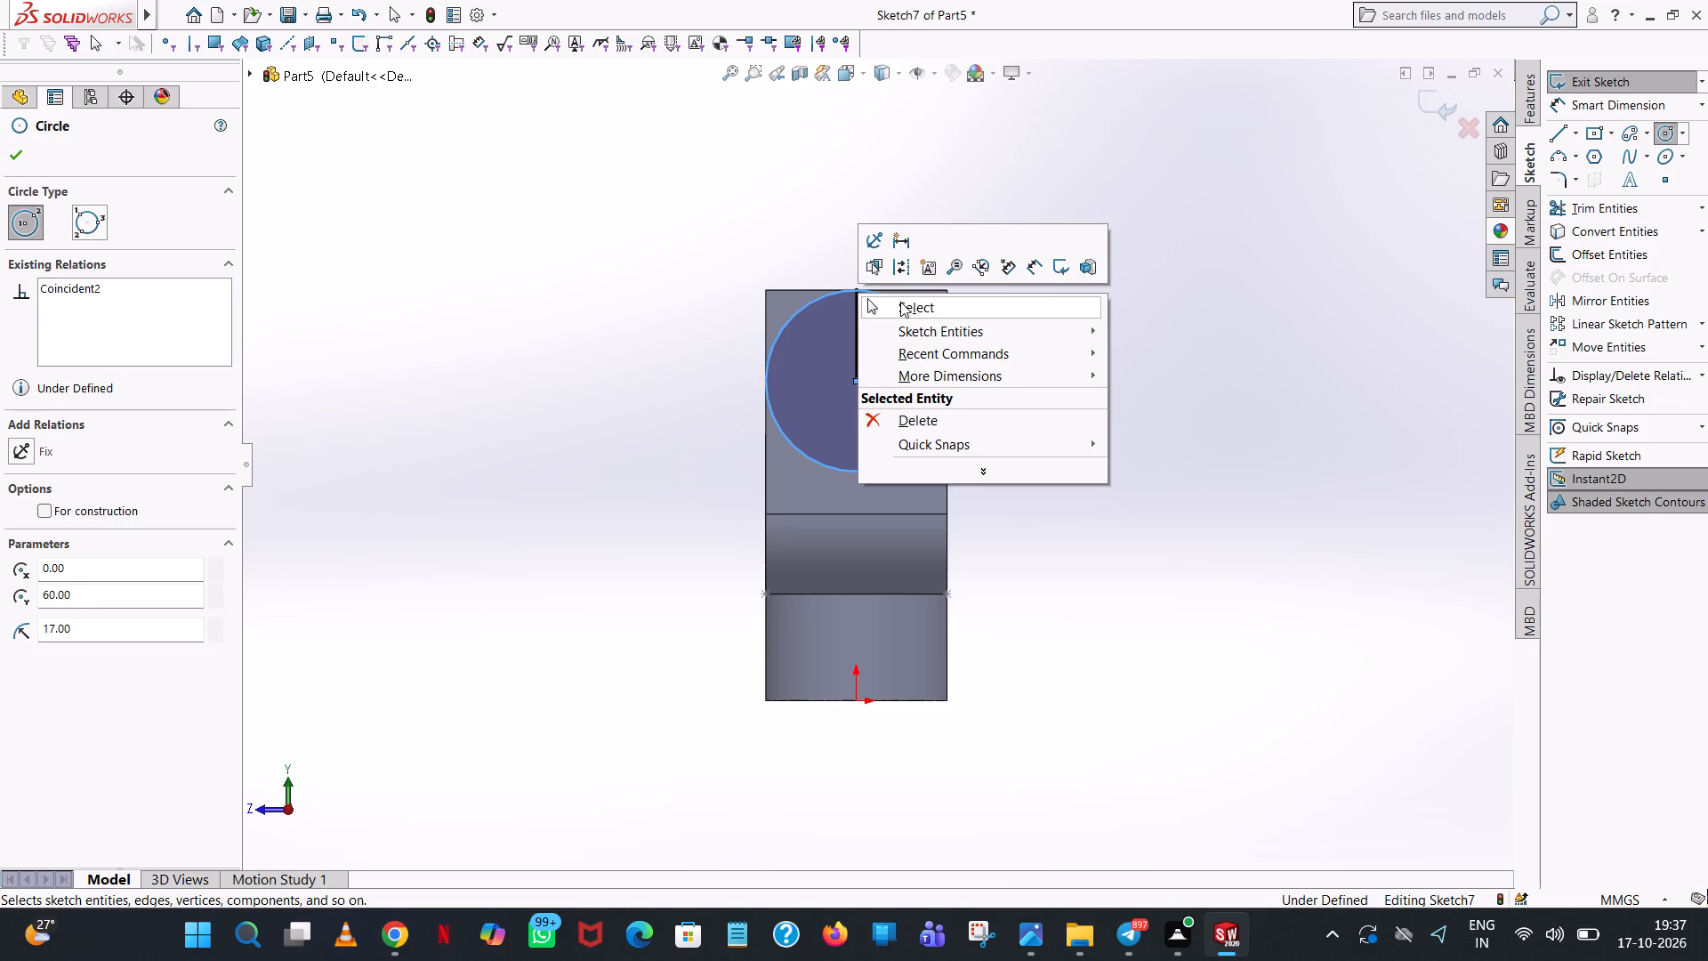
click(901, 303)
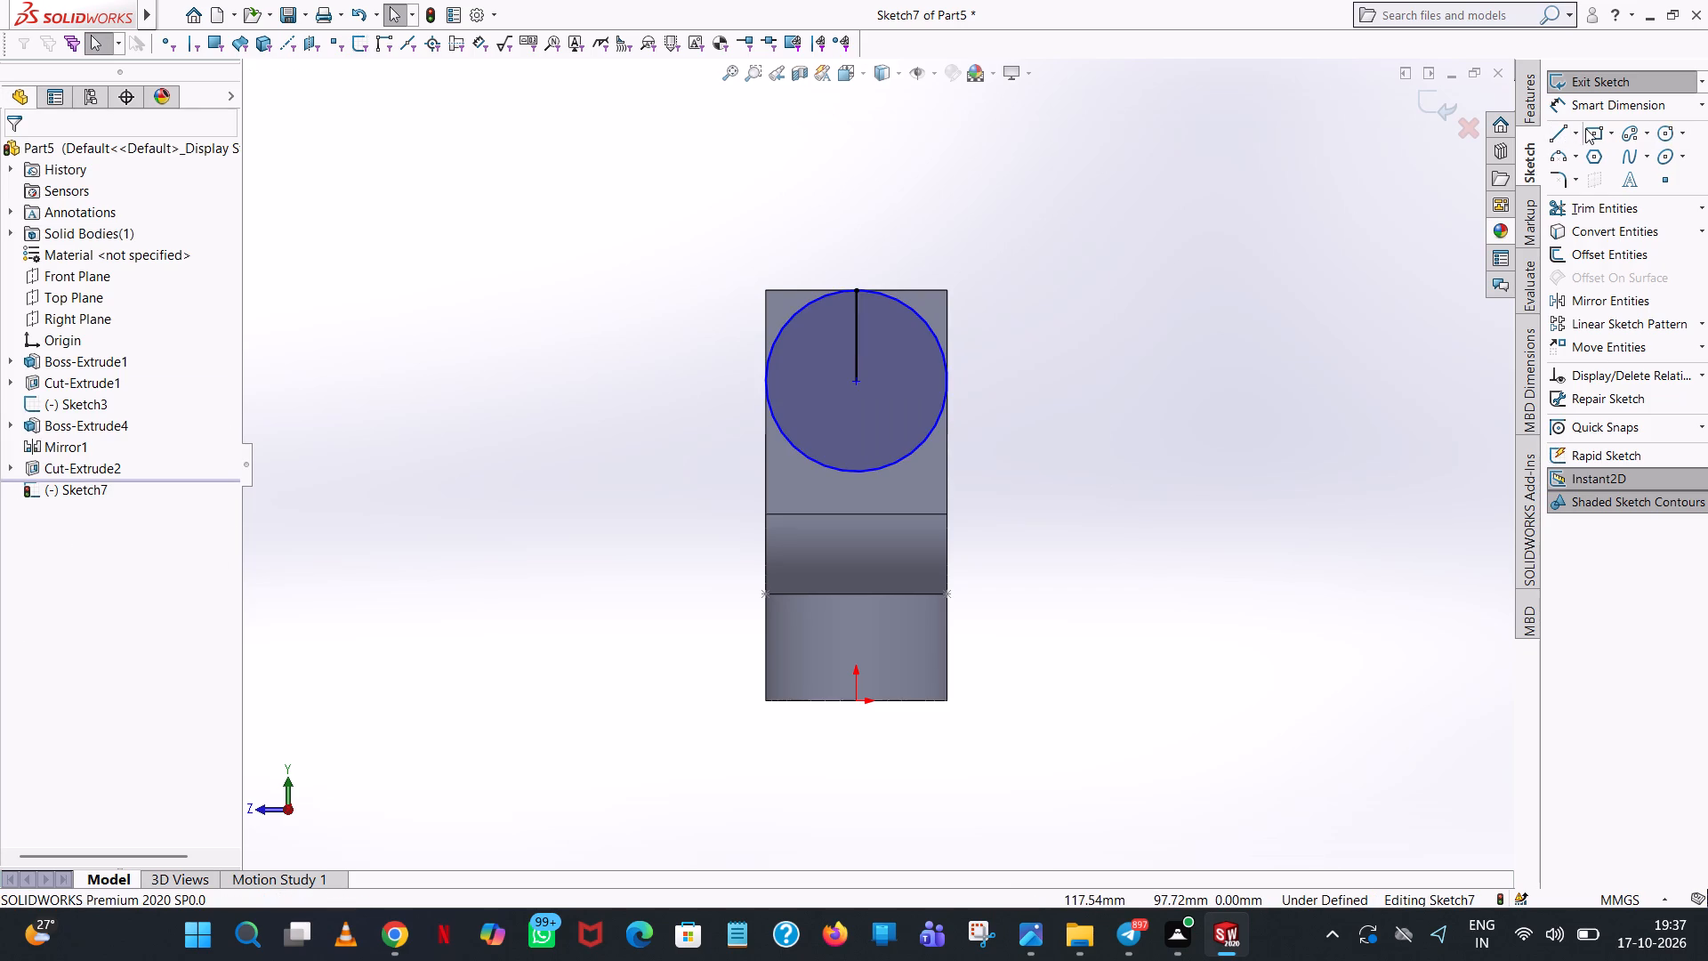
Draw lines from the circle's top point along the upper edge to the negative Z corner and 17 mm down to the circle's tangent point.
click(1556, 137)
scroll(980, 317, down, 2)
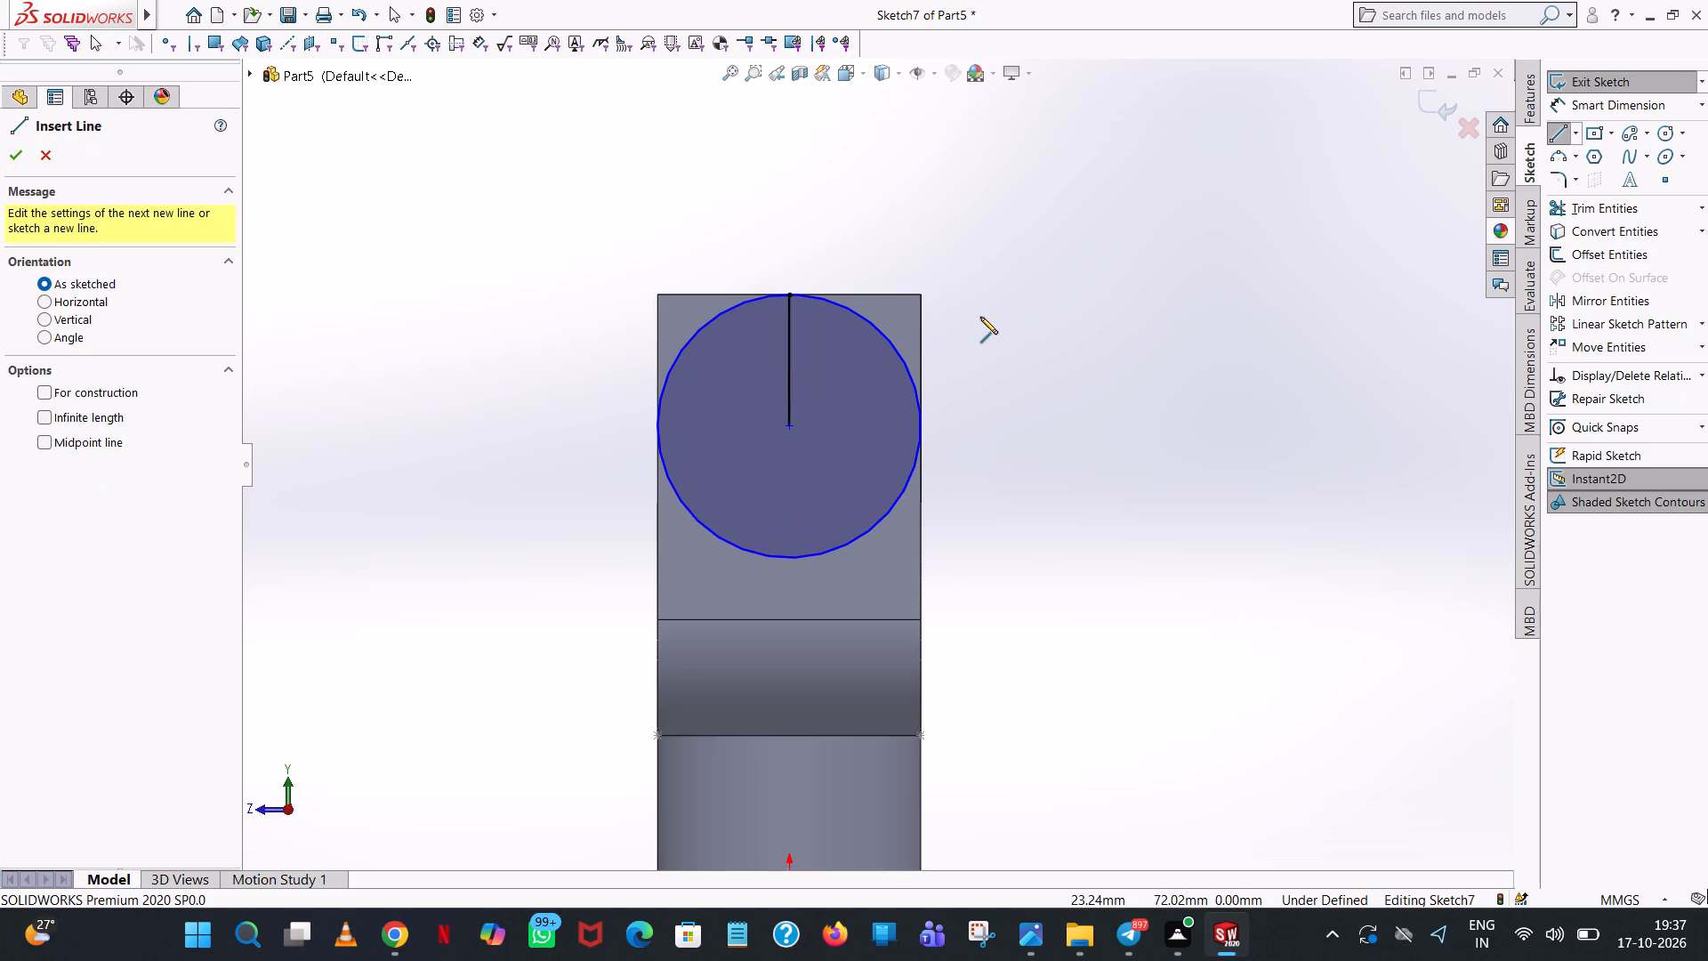
click(789, 292)
click(922, 294)
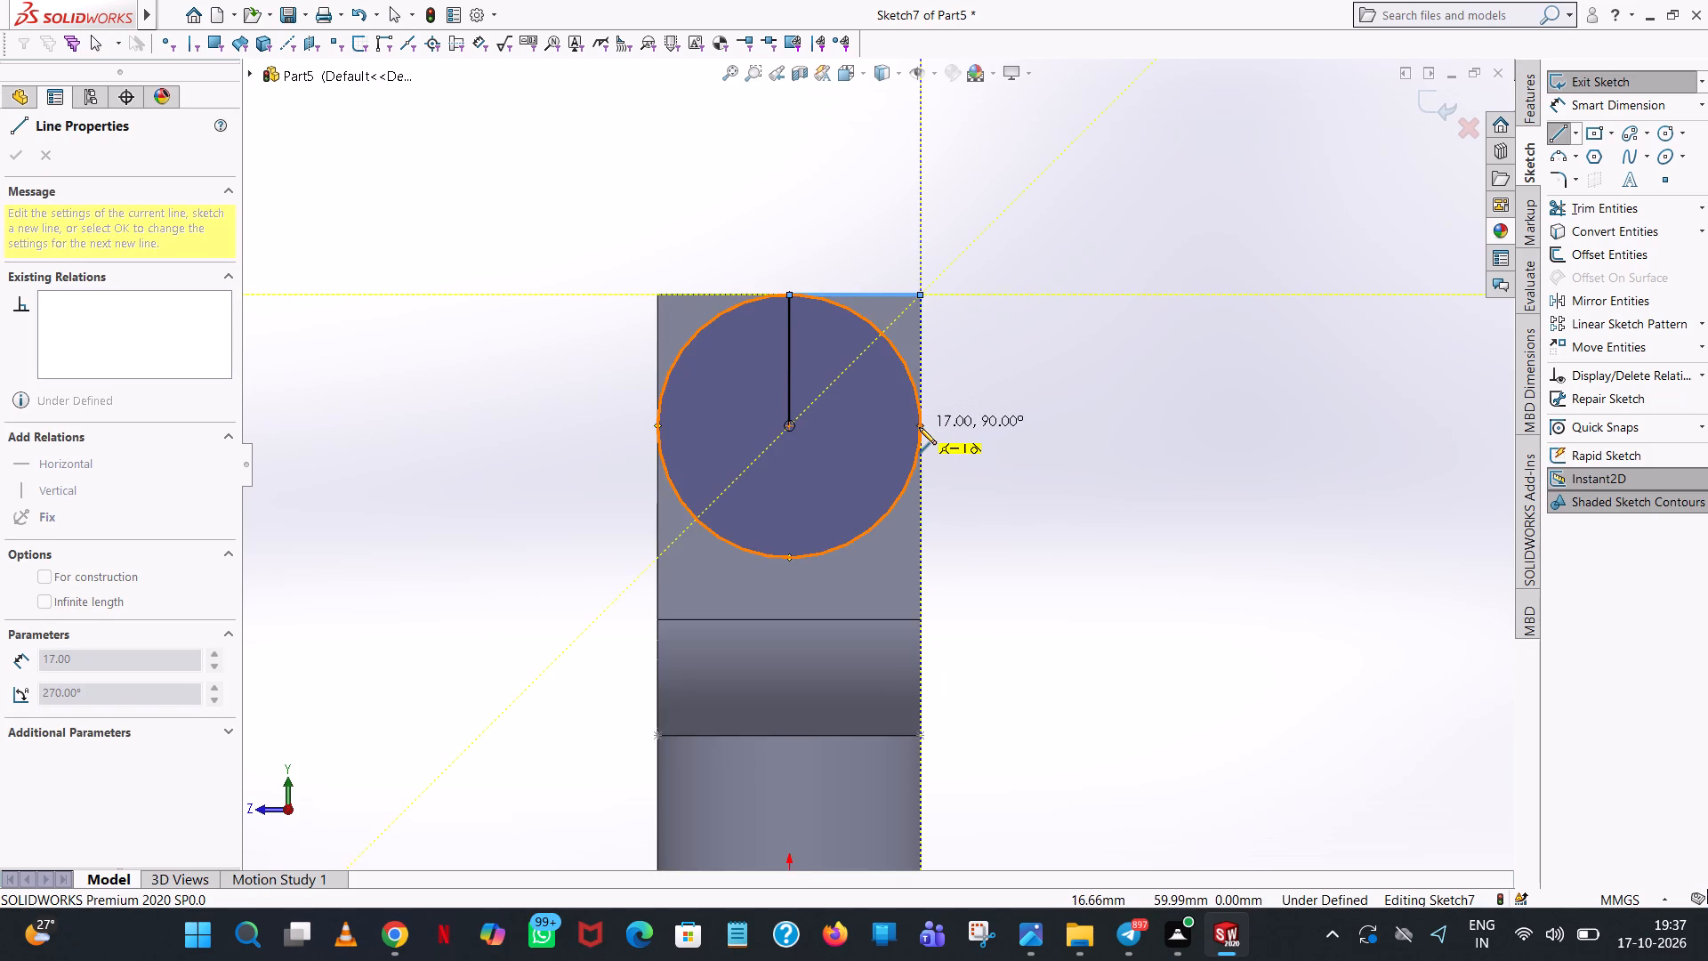
click(919, 427)
right_click(919, 427)
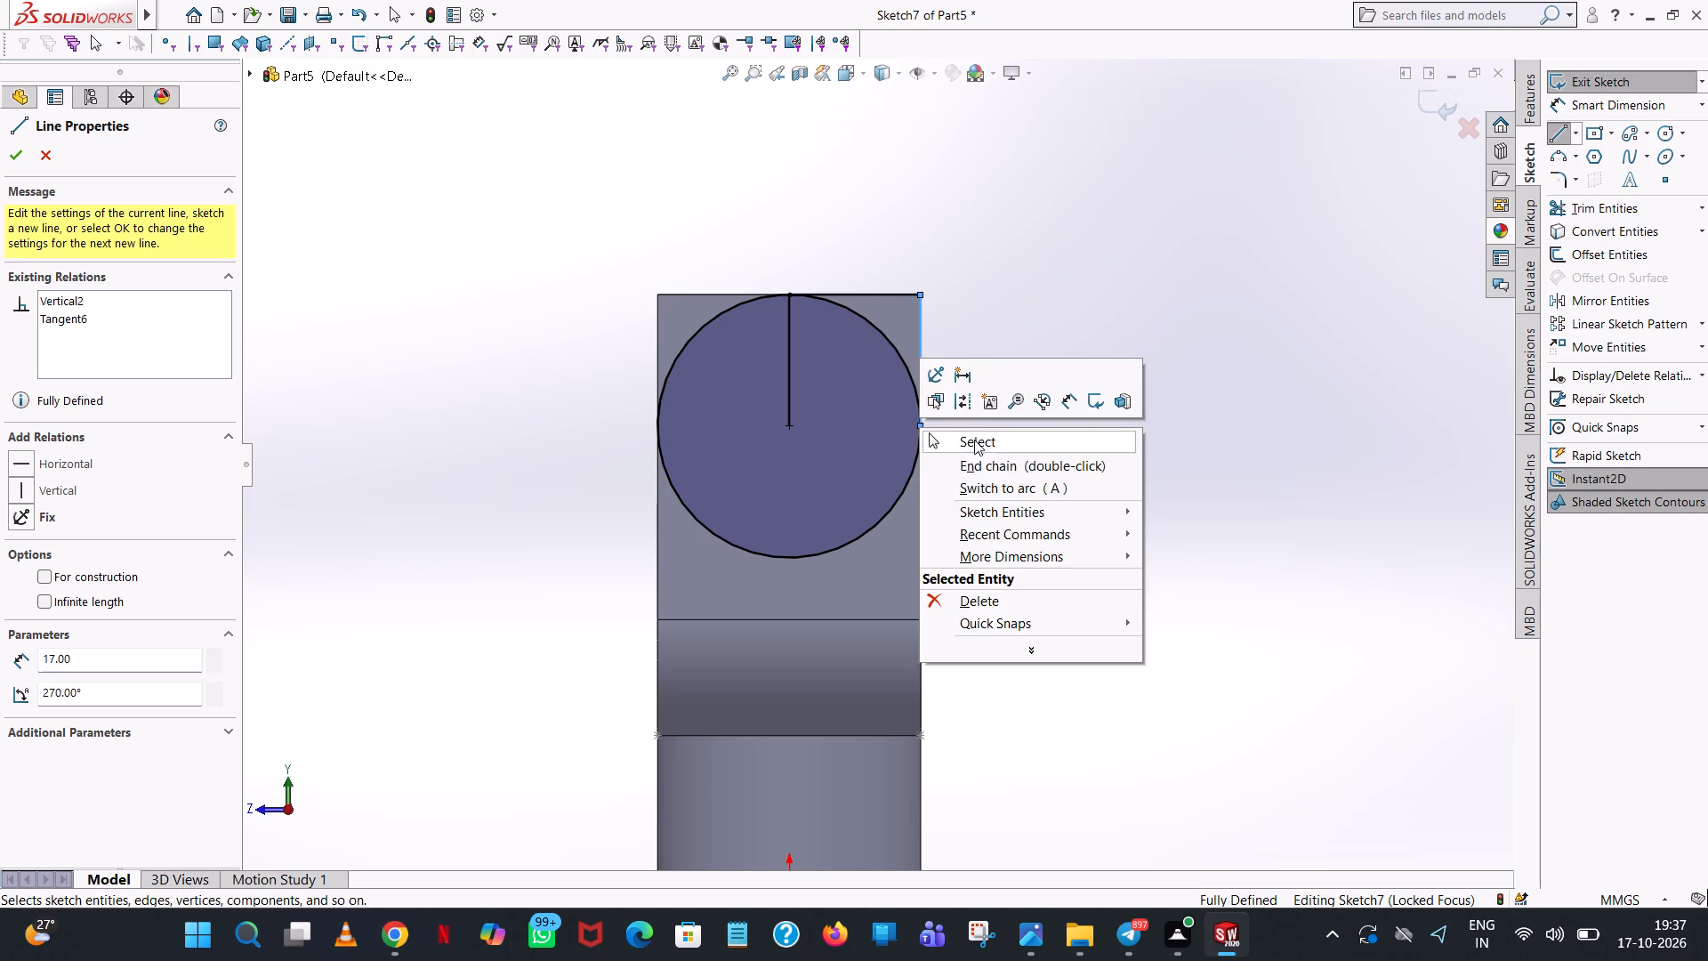
click(974, 440)
Draw matching lines from the circle's top point to the positive Z corner and 17 mm down to the circle's tangent point.
click(1554, 139)
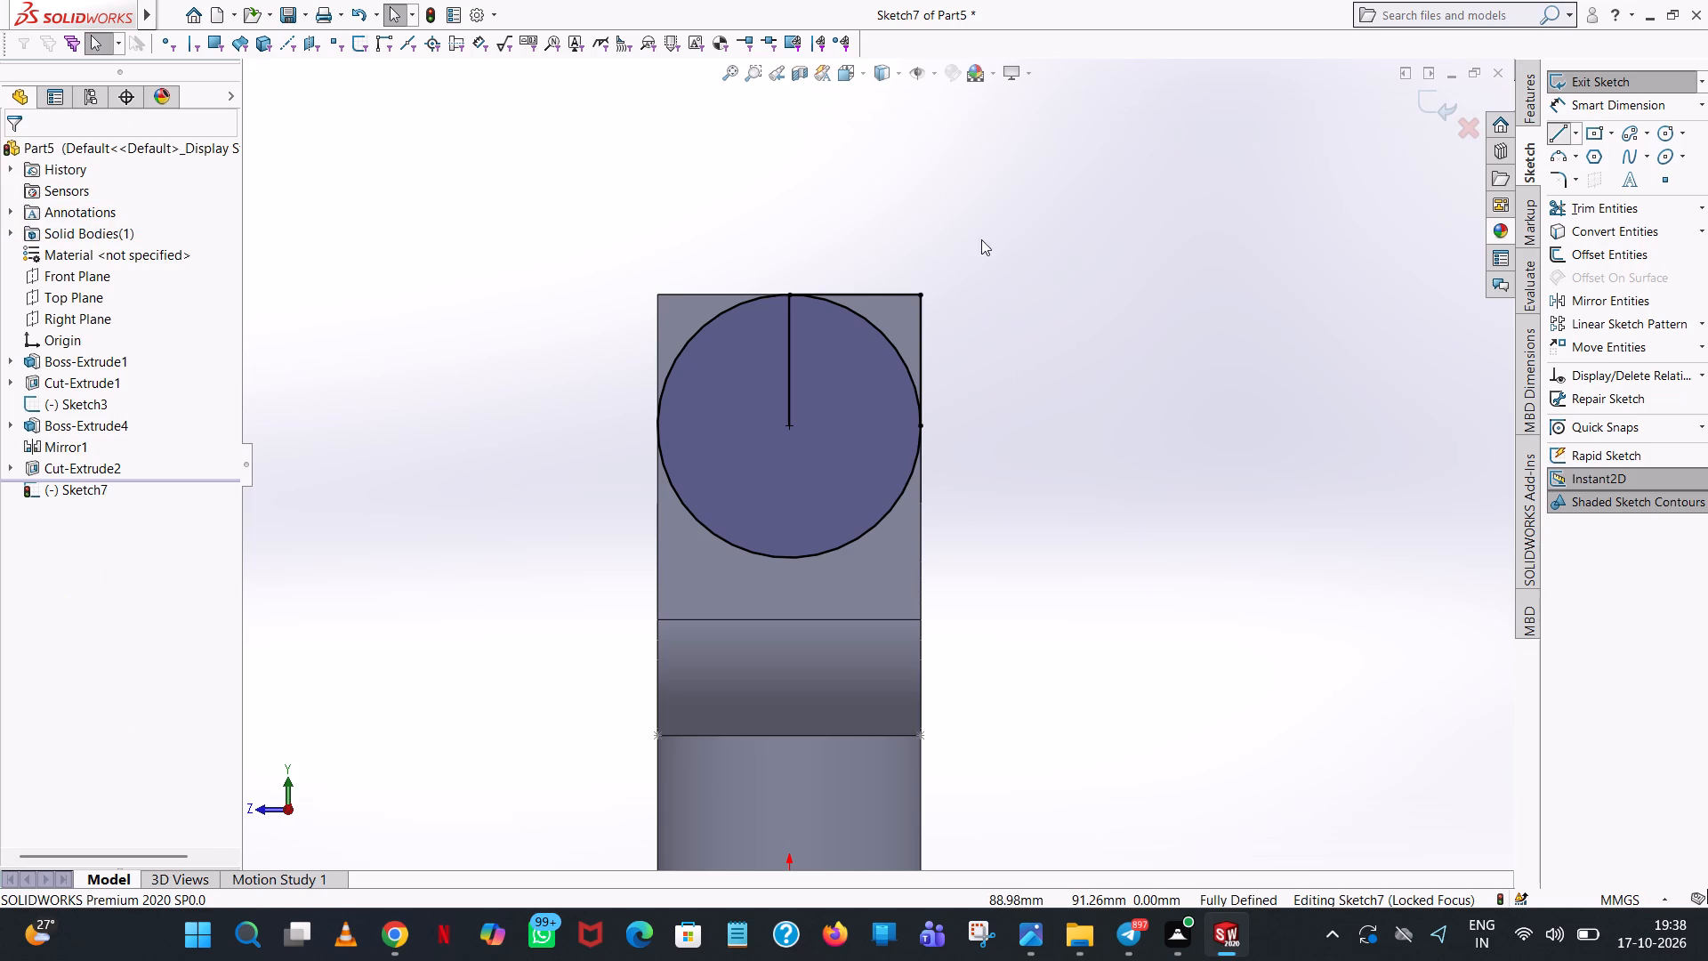
click(789, 296)
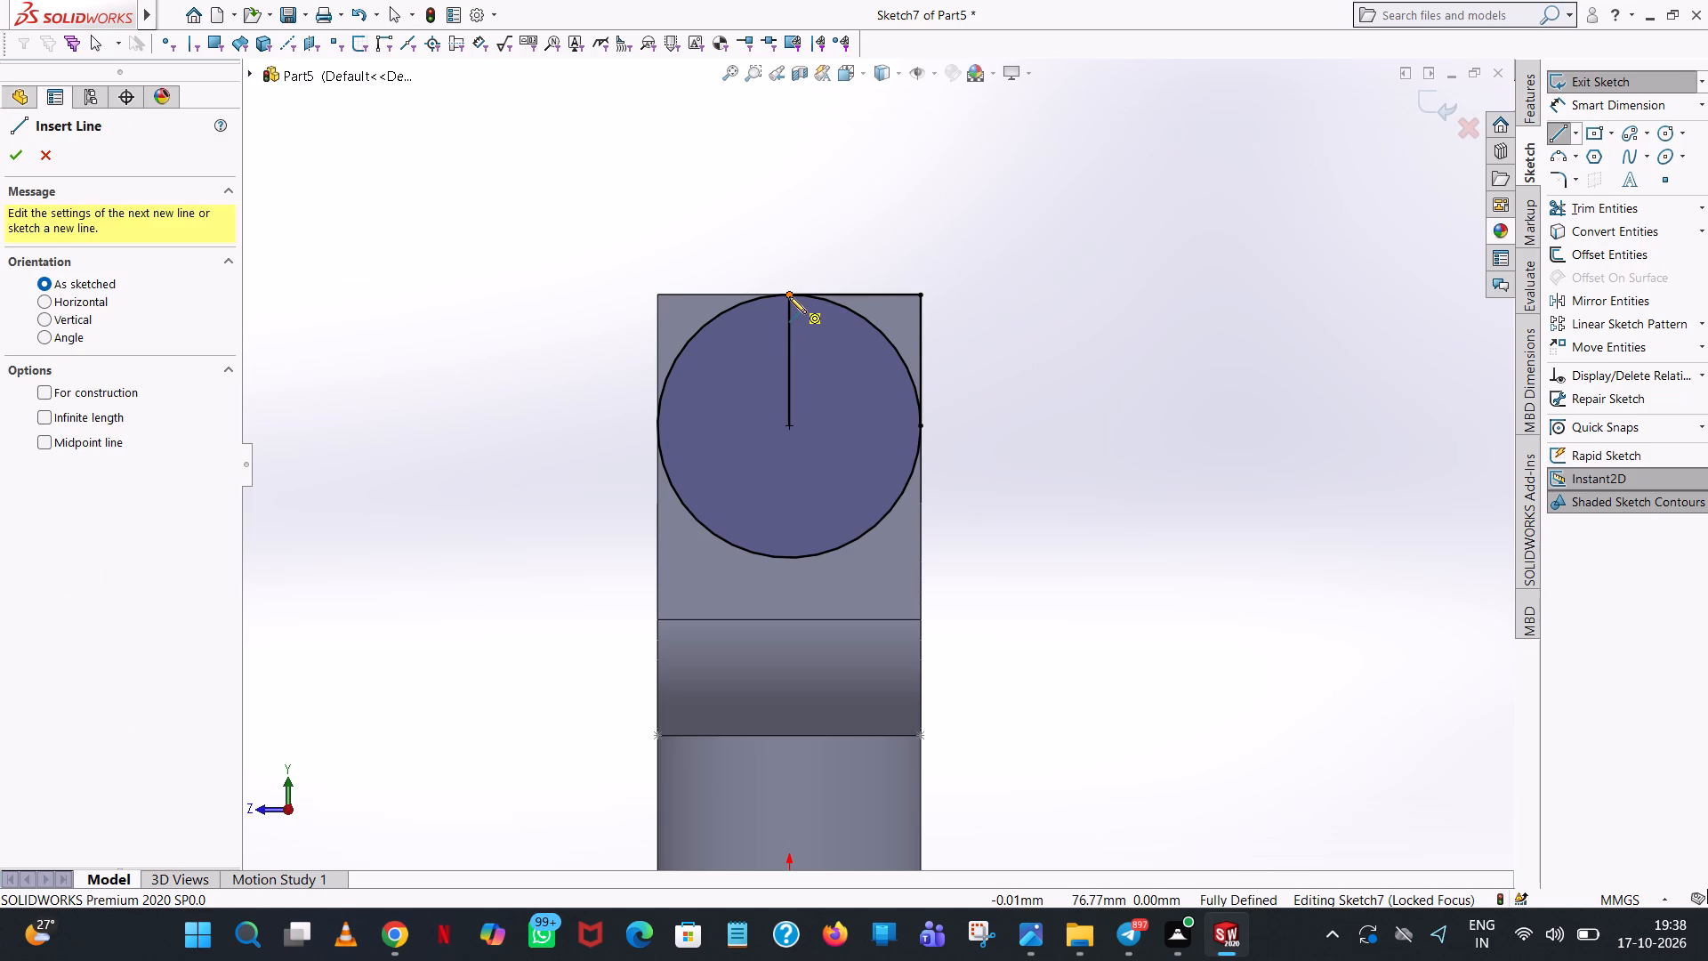
click(655, 295)
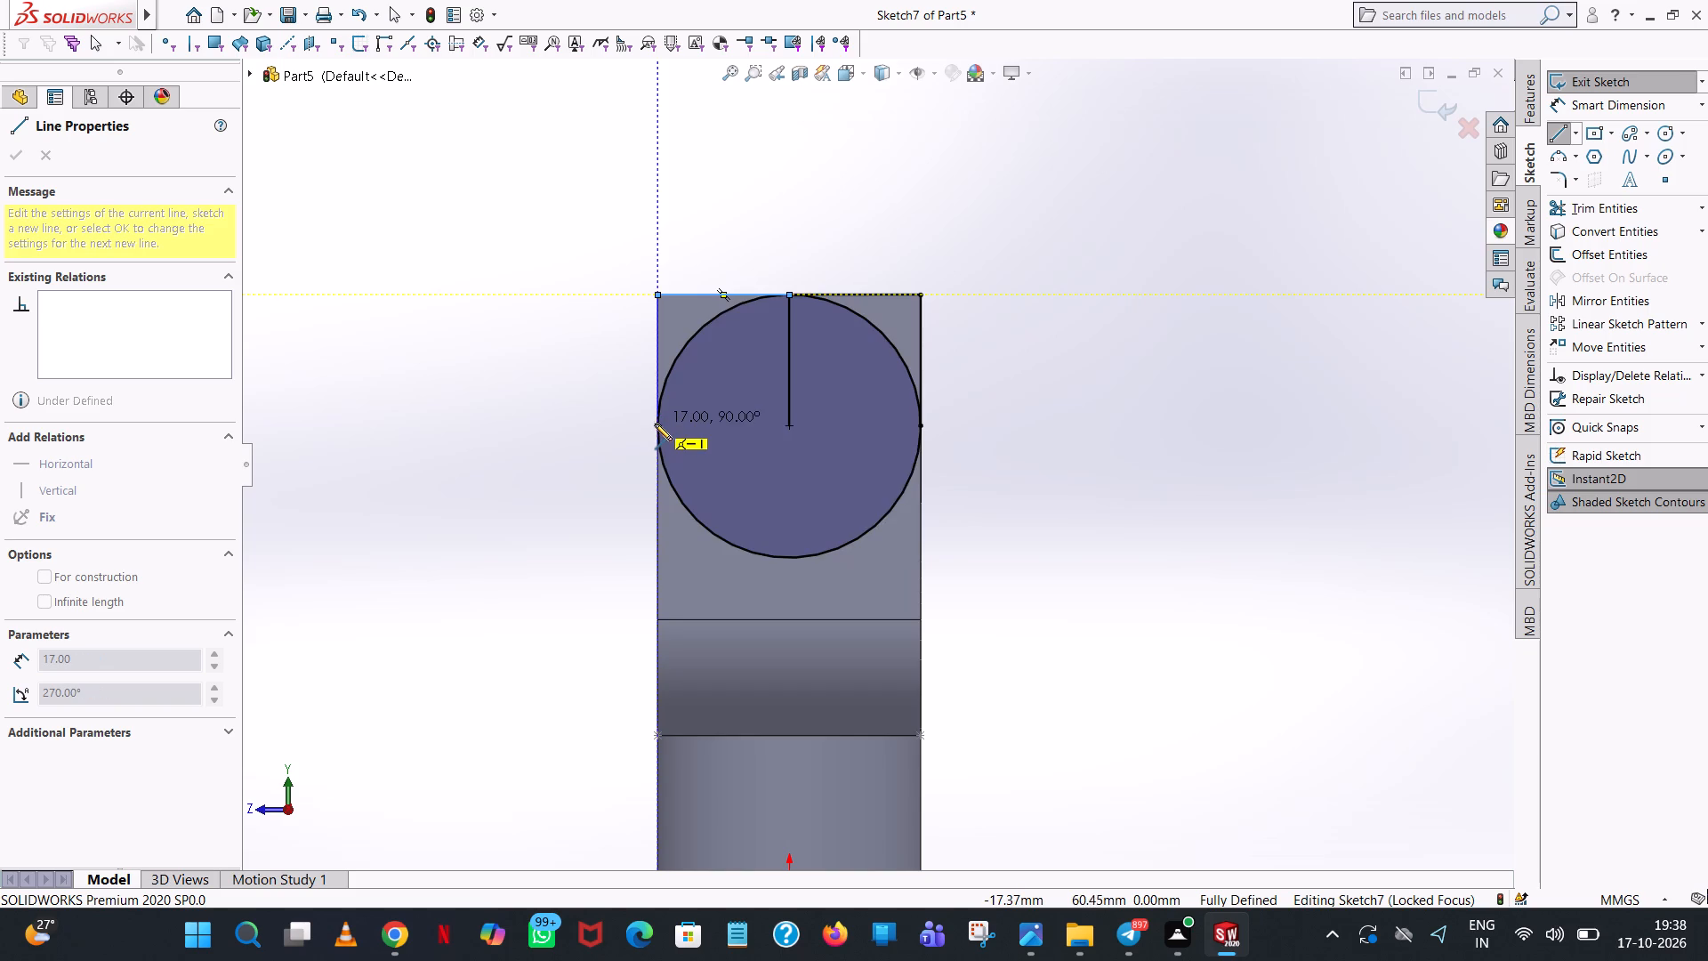
click(657, 430)
right_click(657, 430)
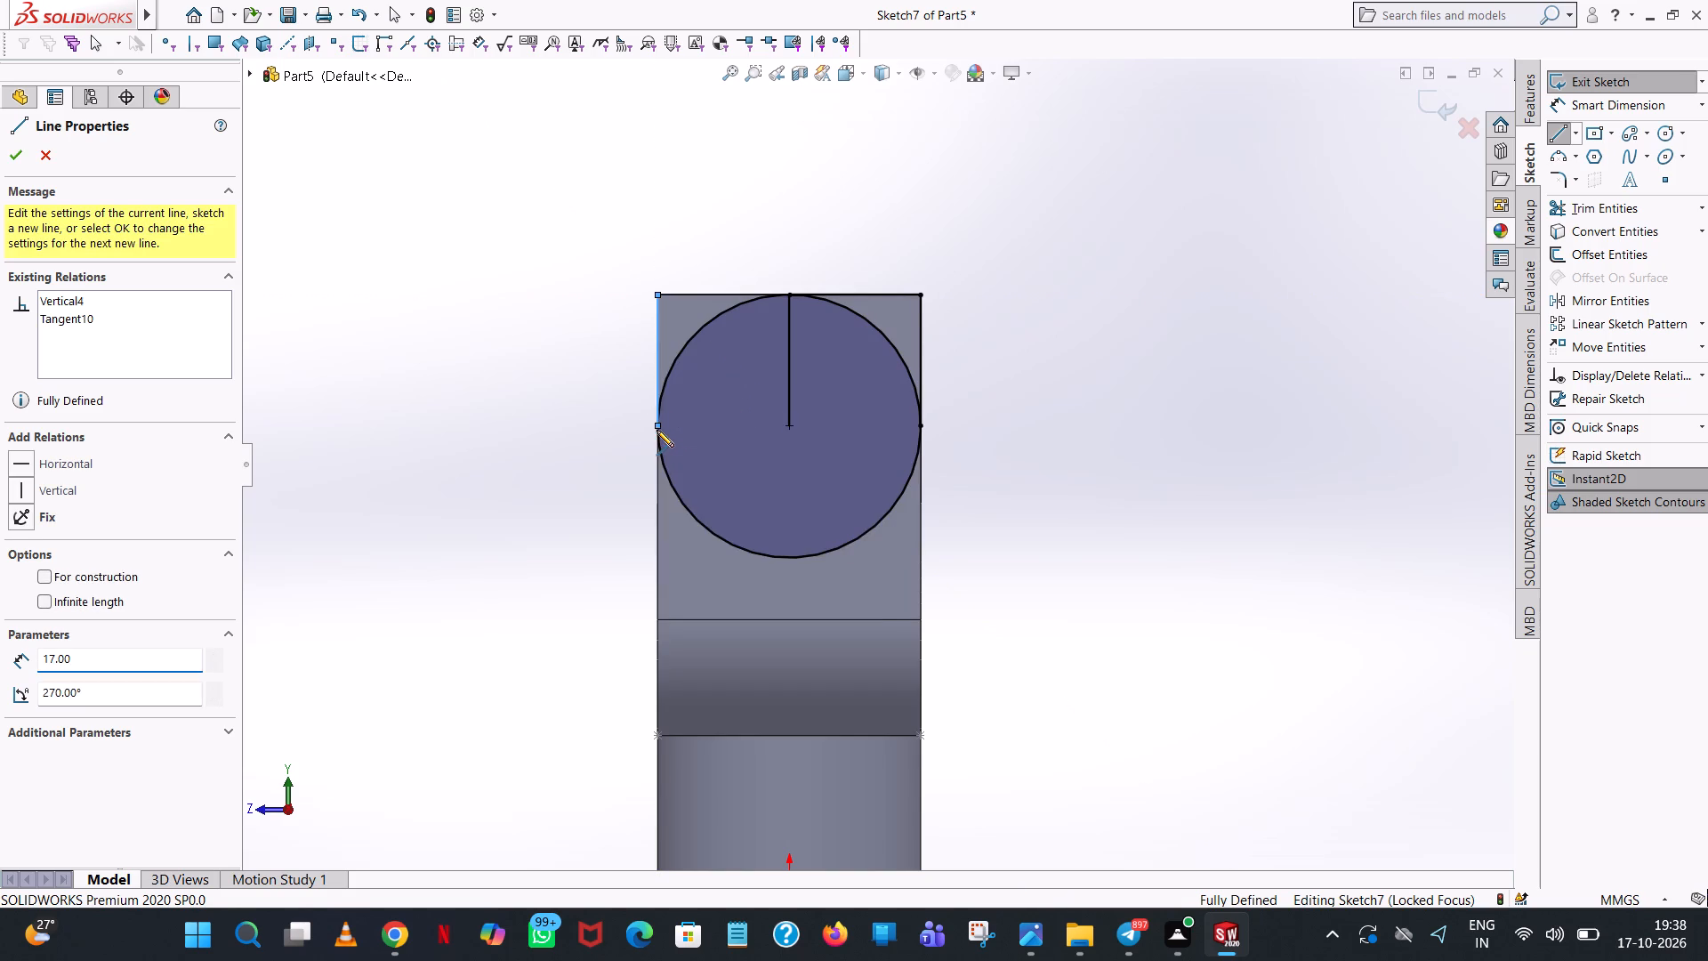
click(708, 446)
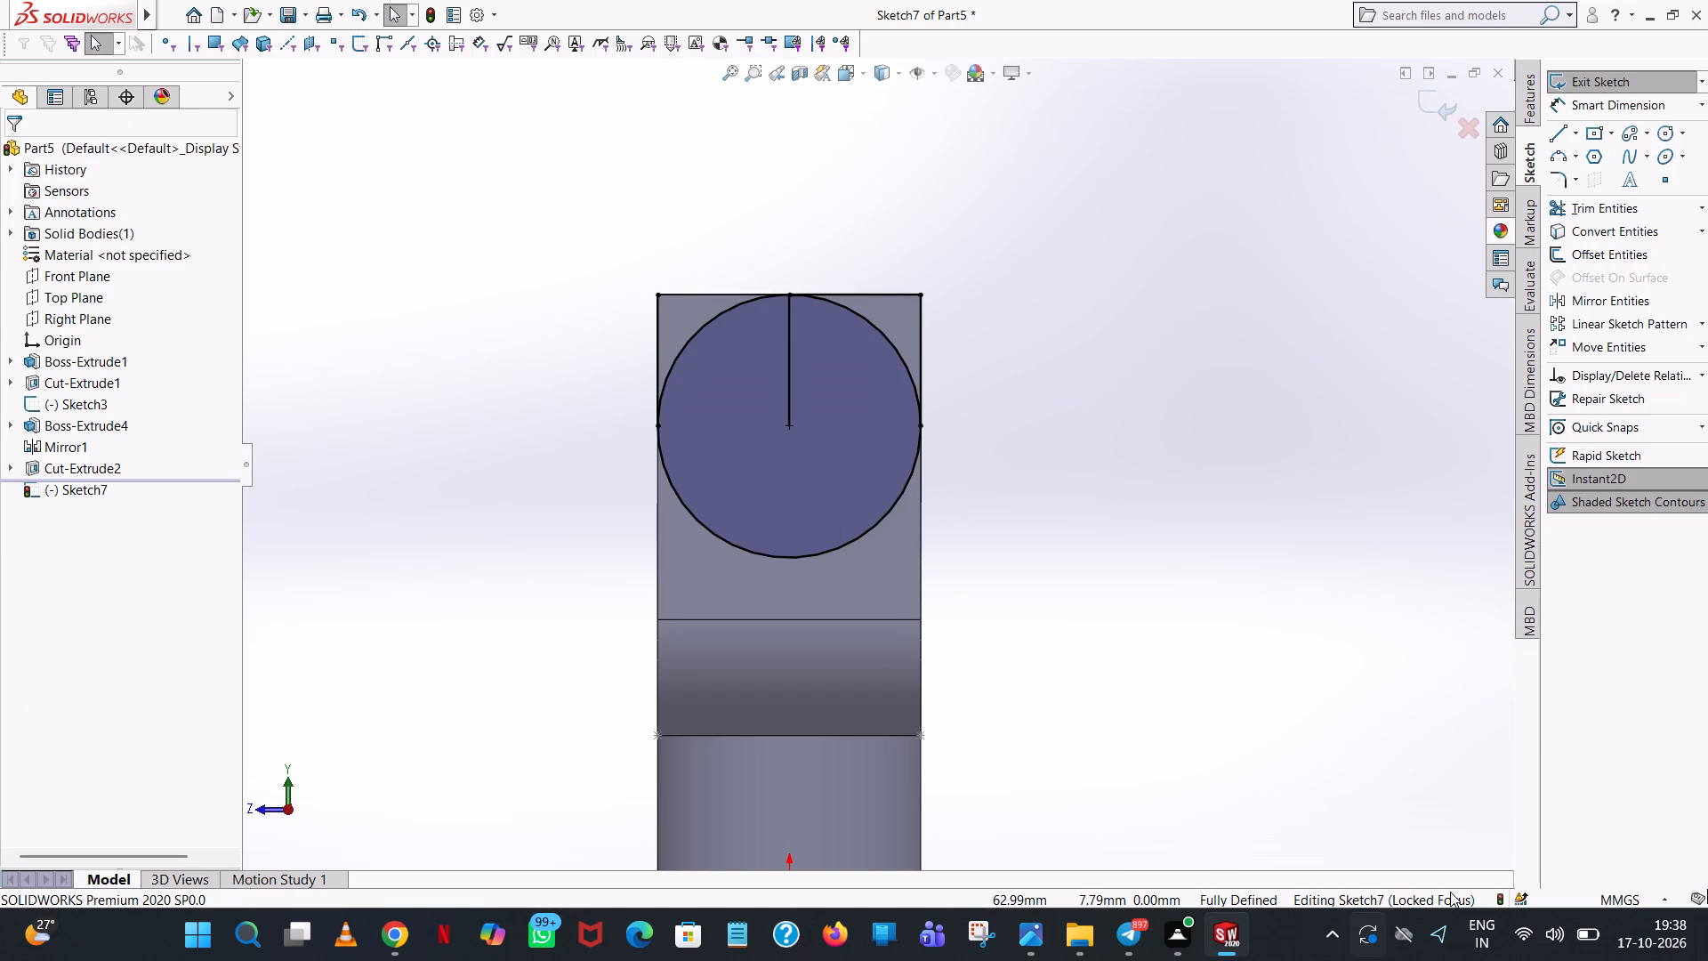
Trim away the lower half of the circle and the vertical centre line.
click(1601, 206)
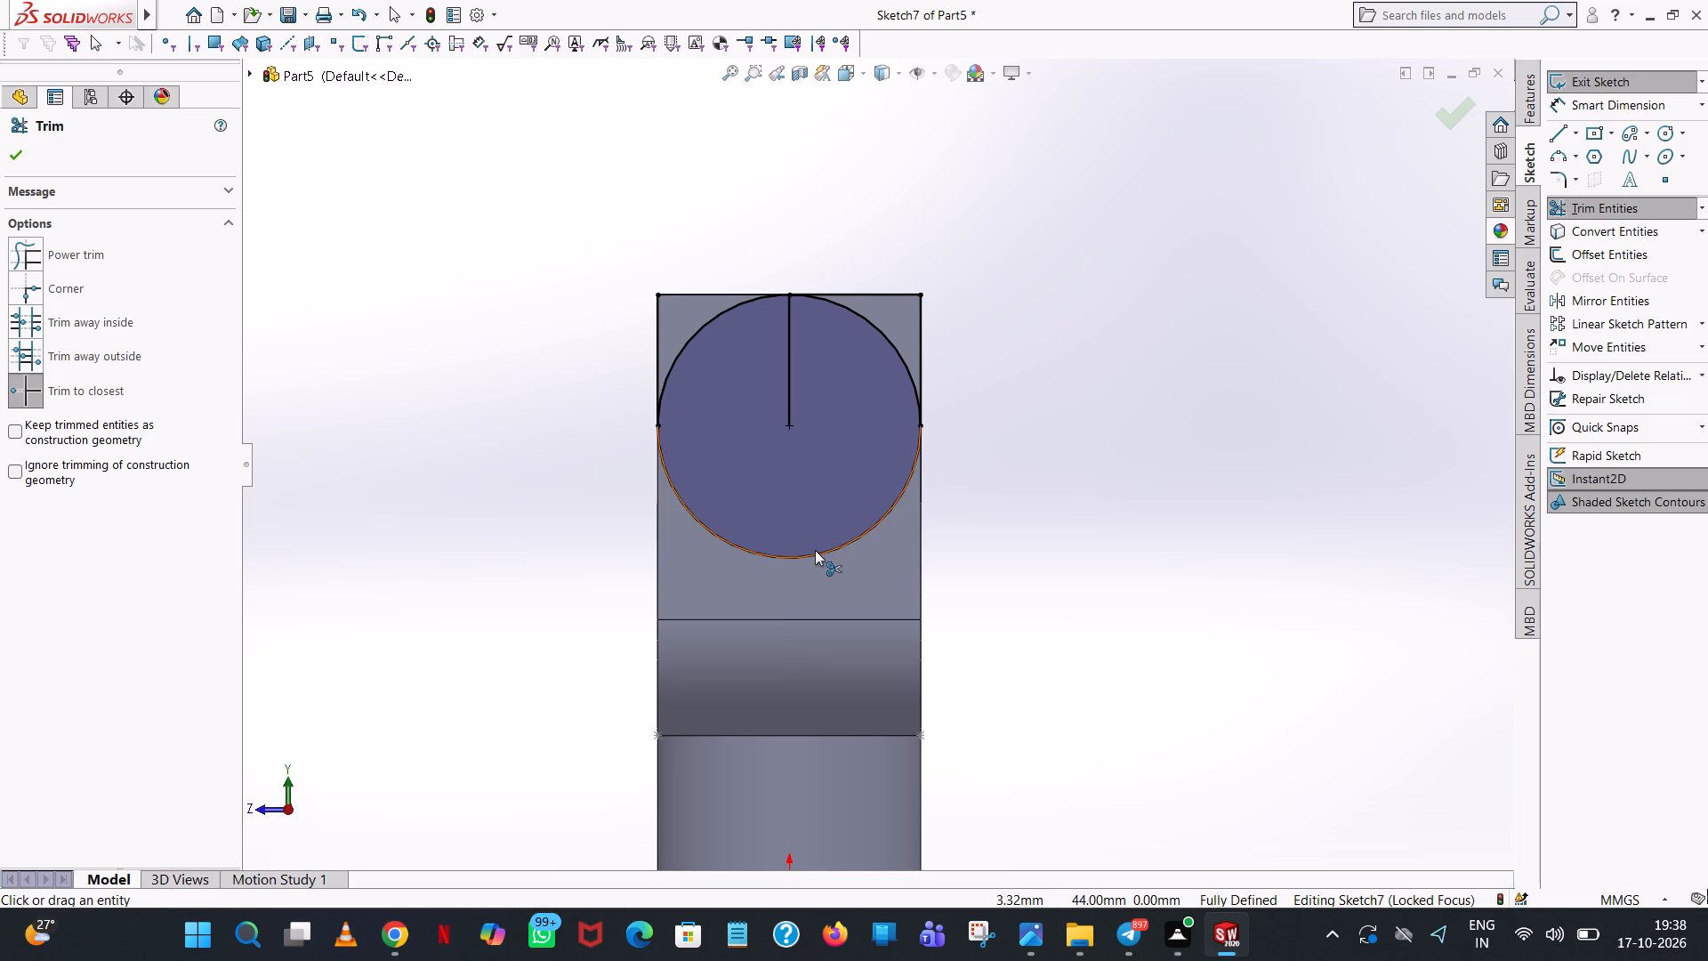
click(814, 550)
click(791, 372)
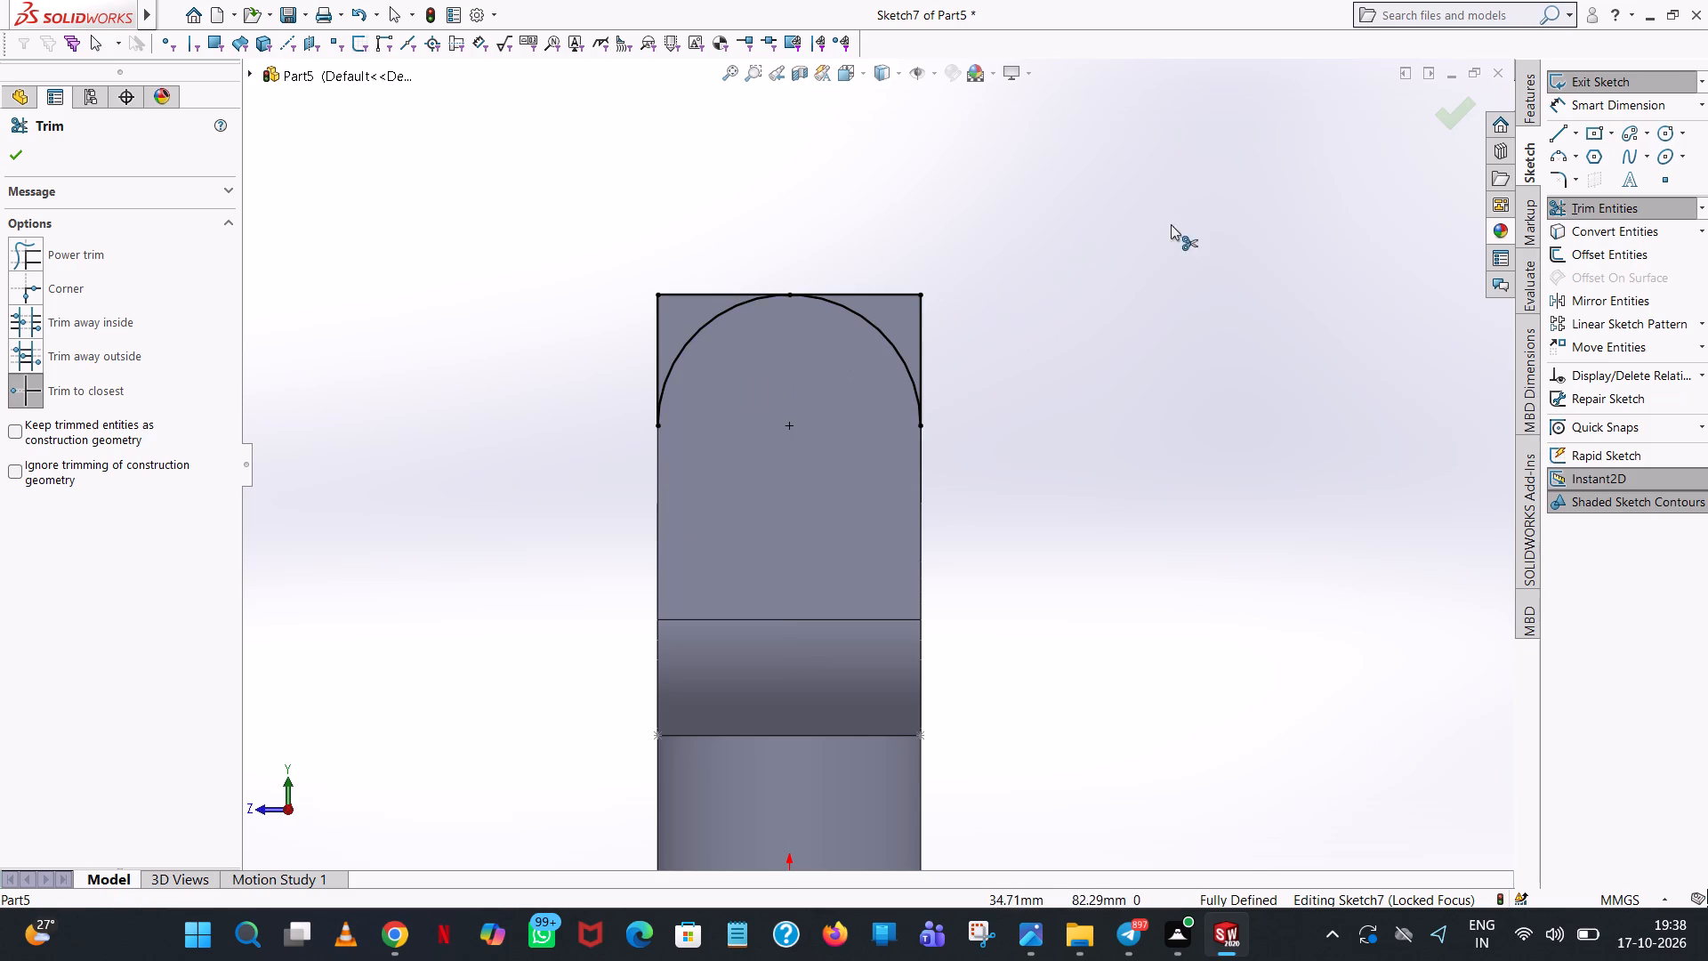
Cut both corner regions outside the arc through the two fork arms with a blind extruded cut 92 mm deep.
click(1527, 100)
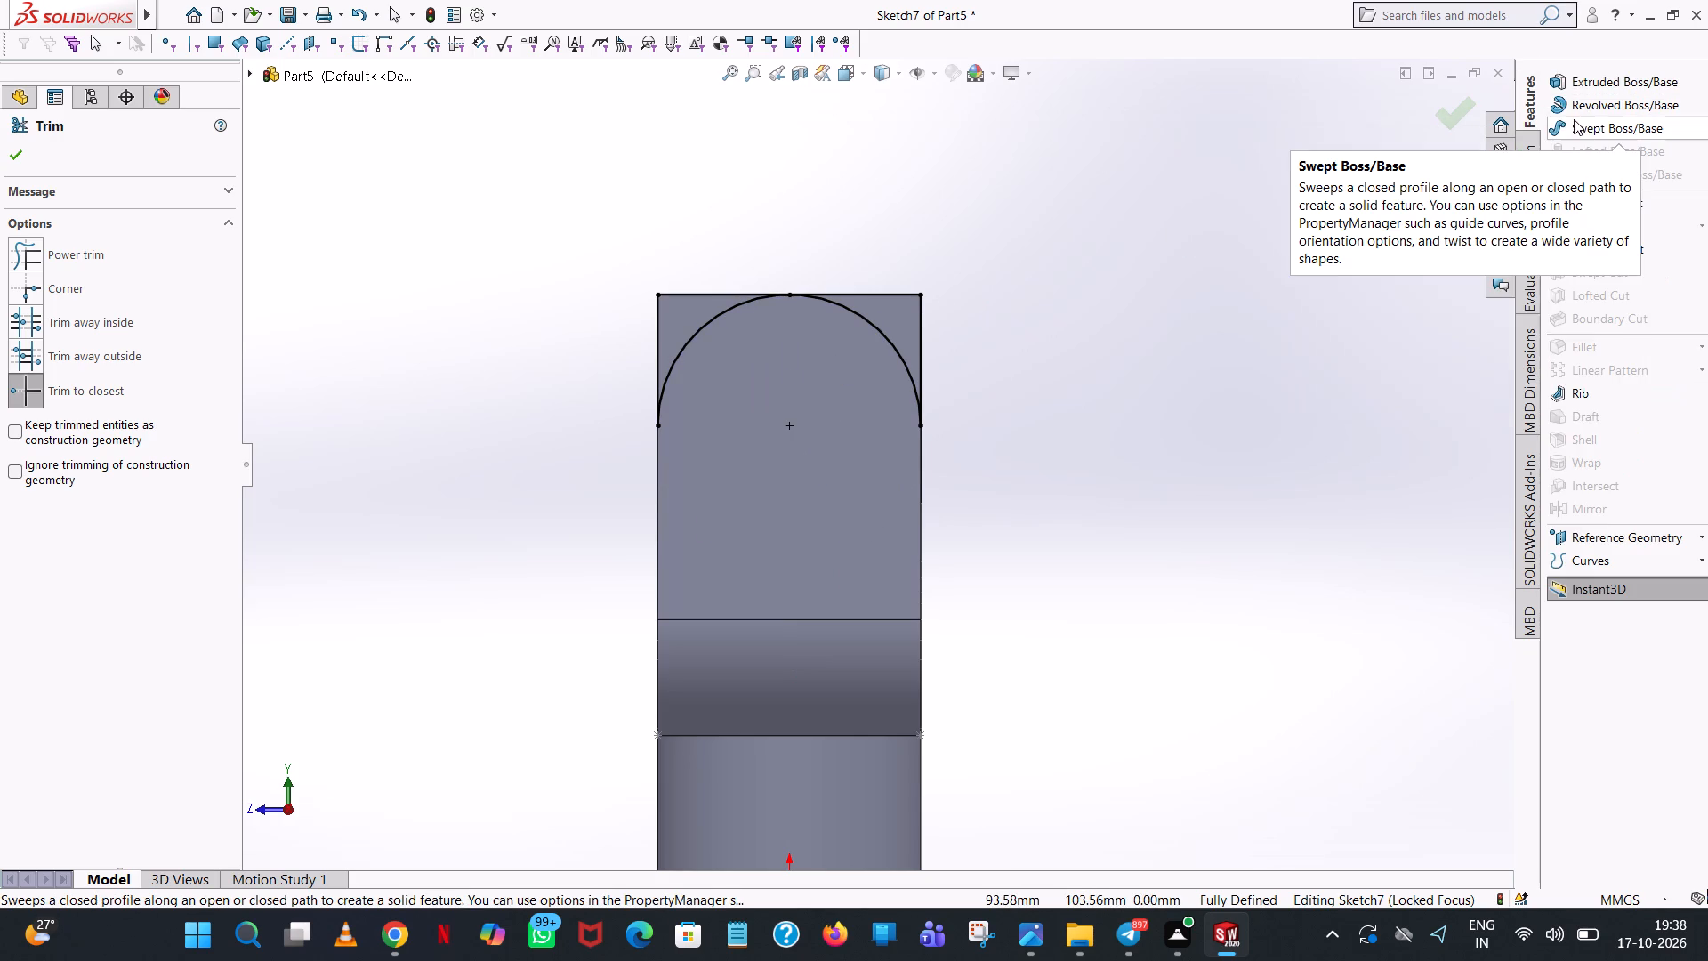
click(1615, 201)
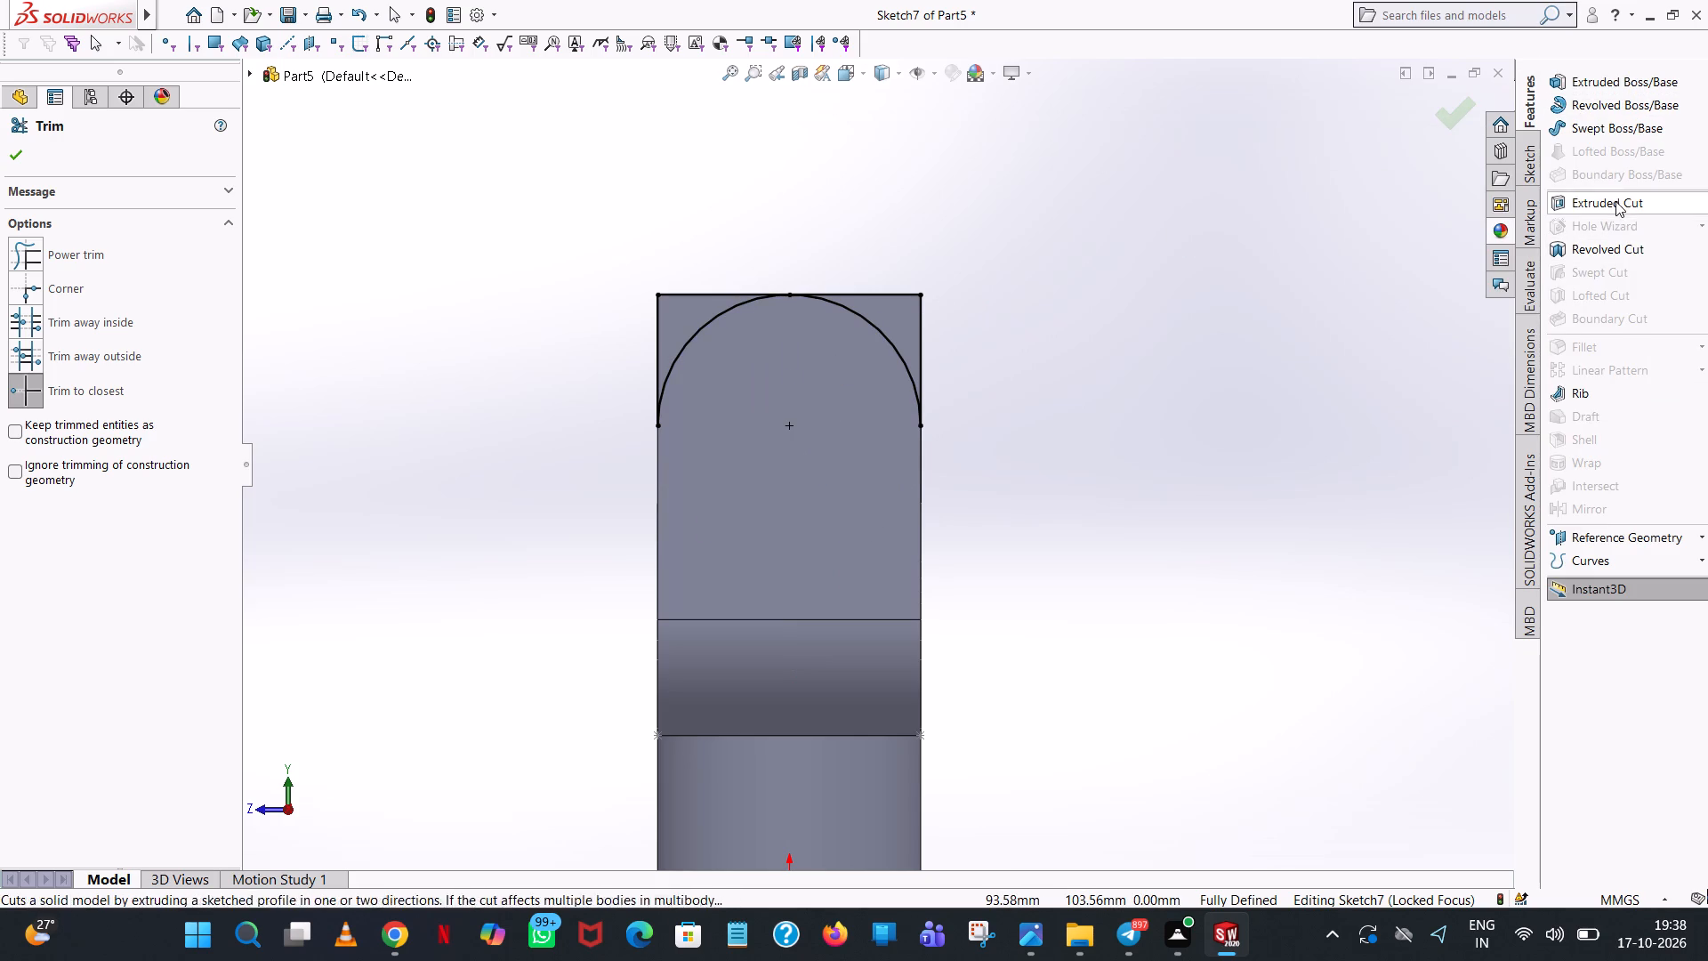
click(894, 301)
click(715, 313)
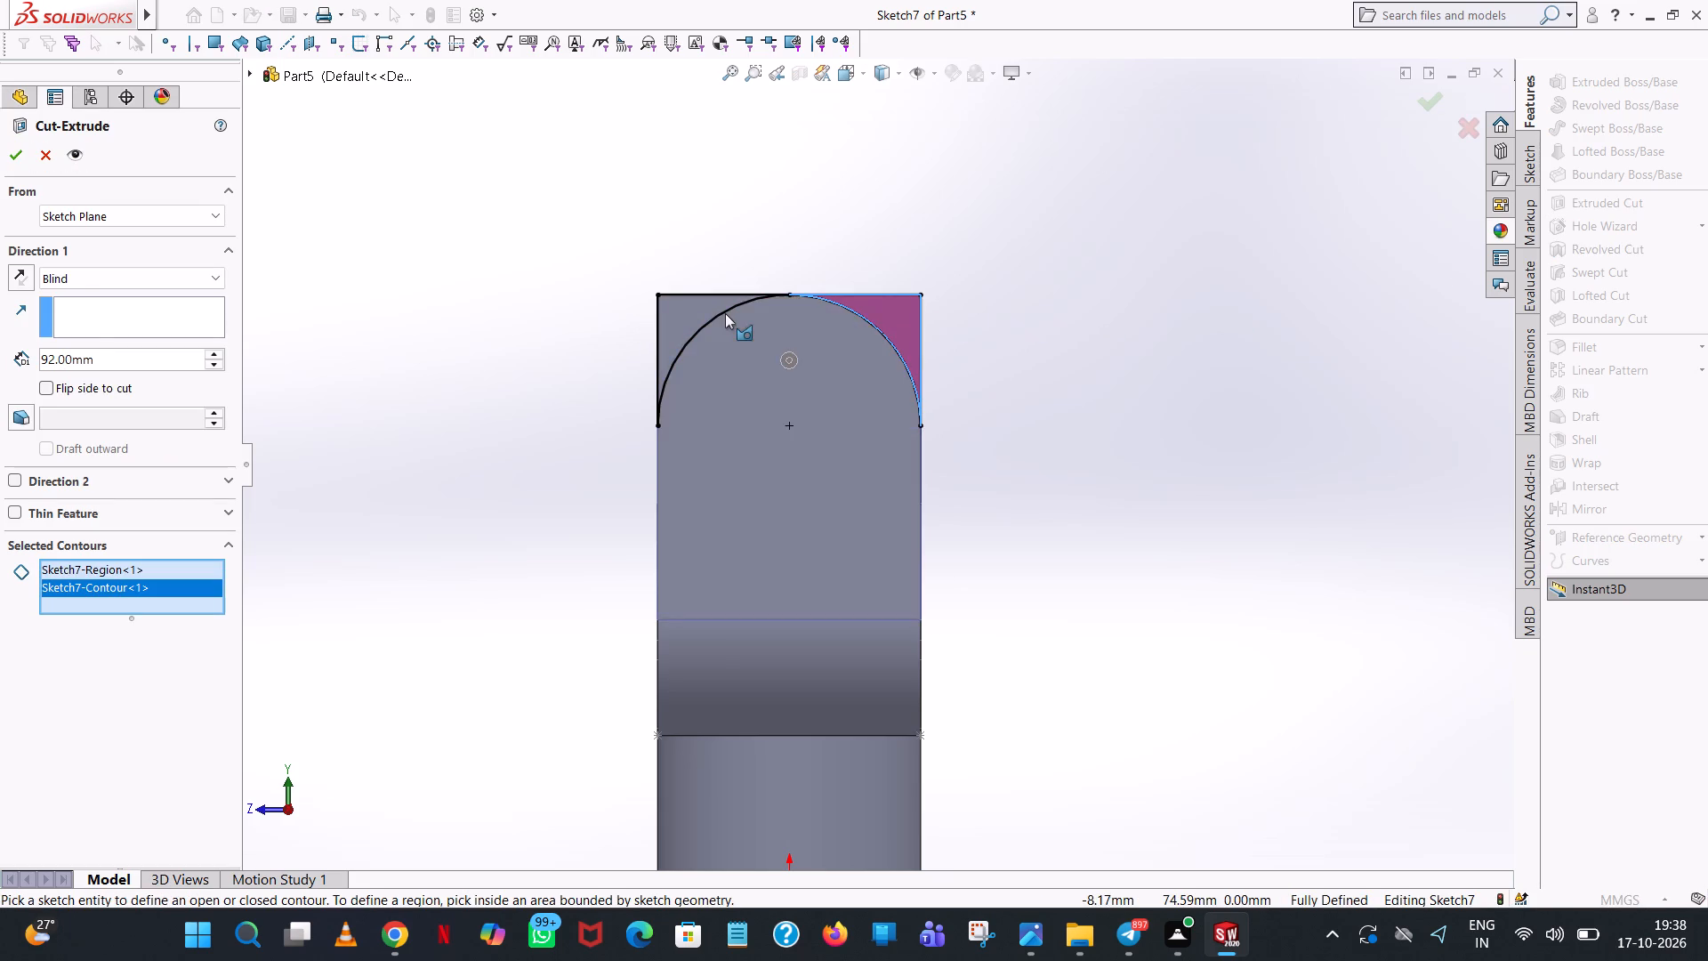
click(684, 315)
middle_drag(1414, 273, 1335, 325)
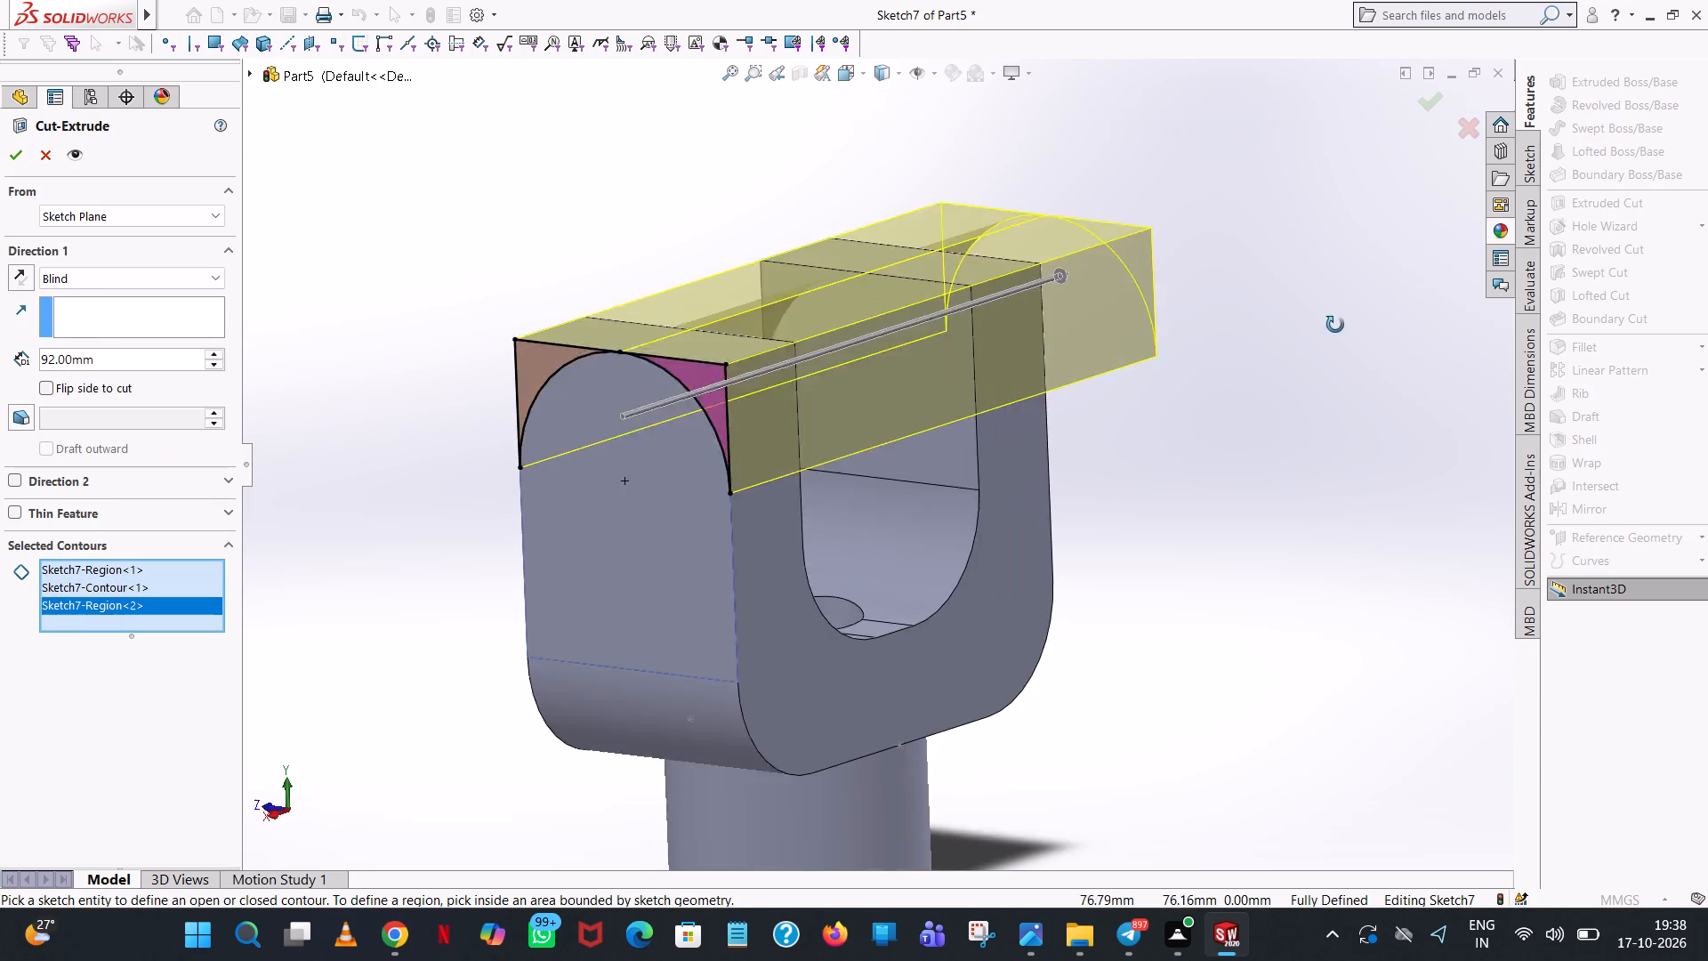
middle_drag(1335, 325, 1066, 334)
click(17, 161)
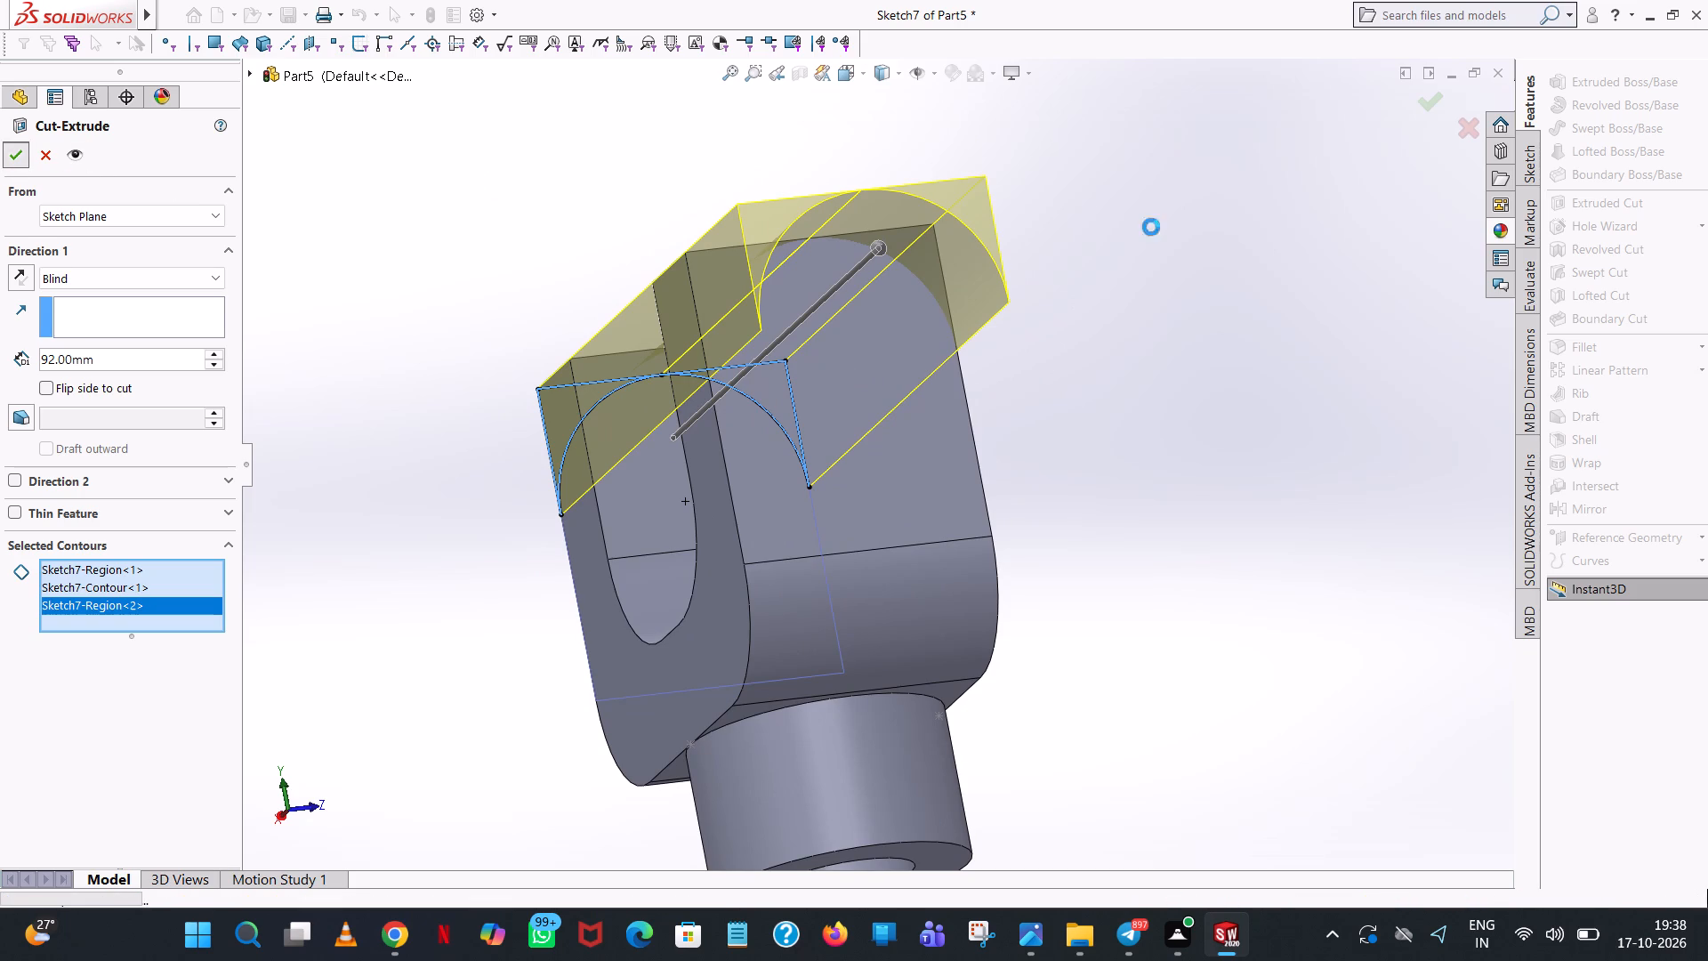
click(1165, 241)
For another extruded cut, start a sketch on the outer flat face of the fork arm on the negative X side.
middle_drag(1039, 295, 1286, 314)
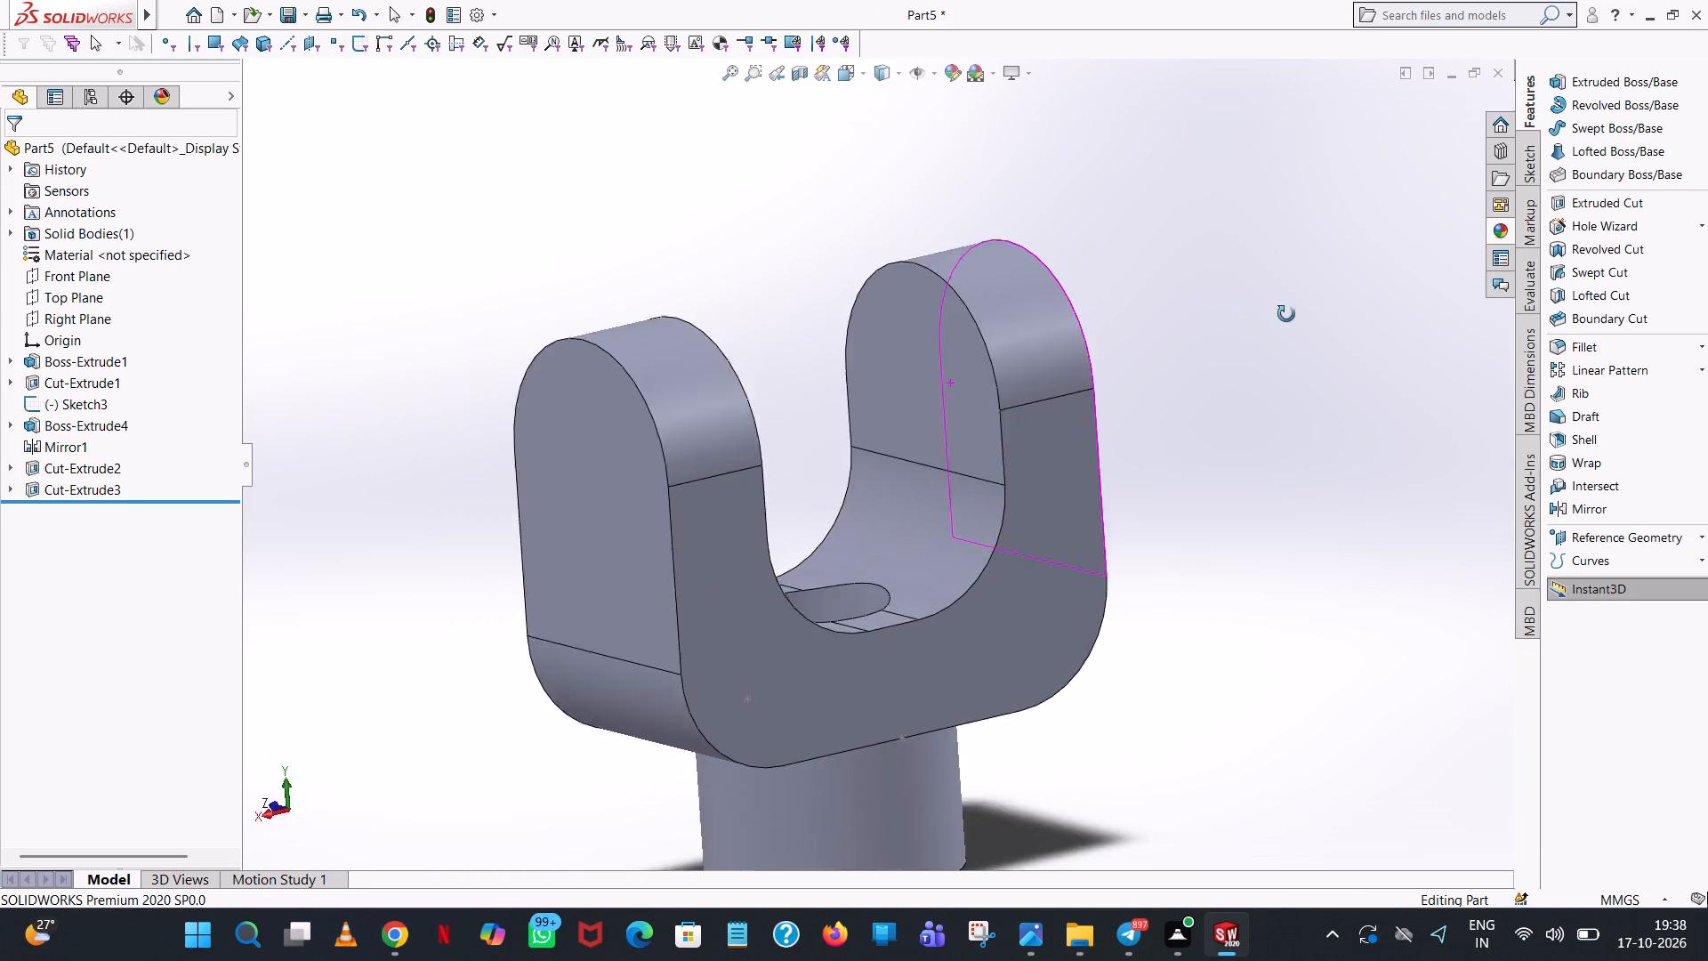
middle_drag(1286, 314, 1235, 276)
scroll(1235, 276, up, 1)
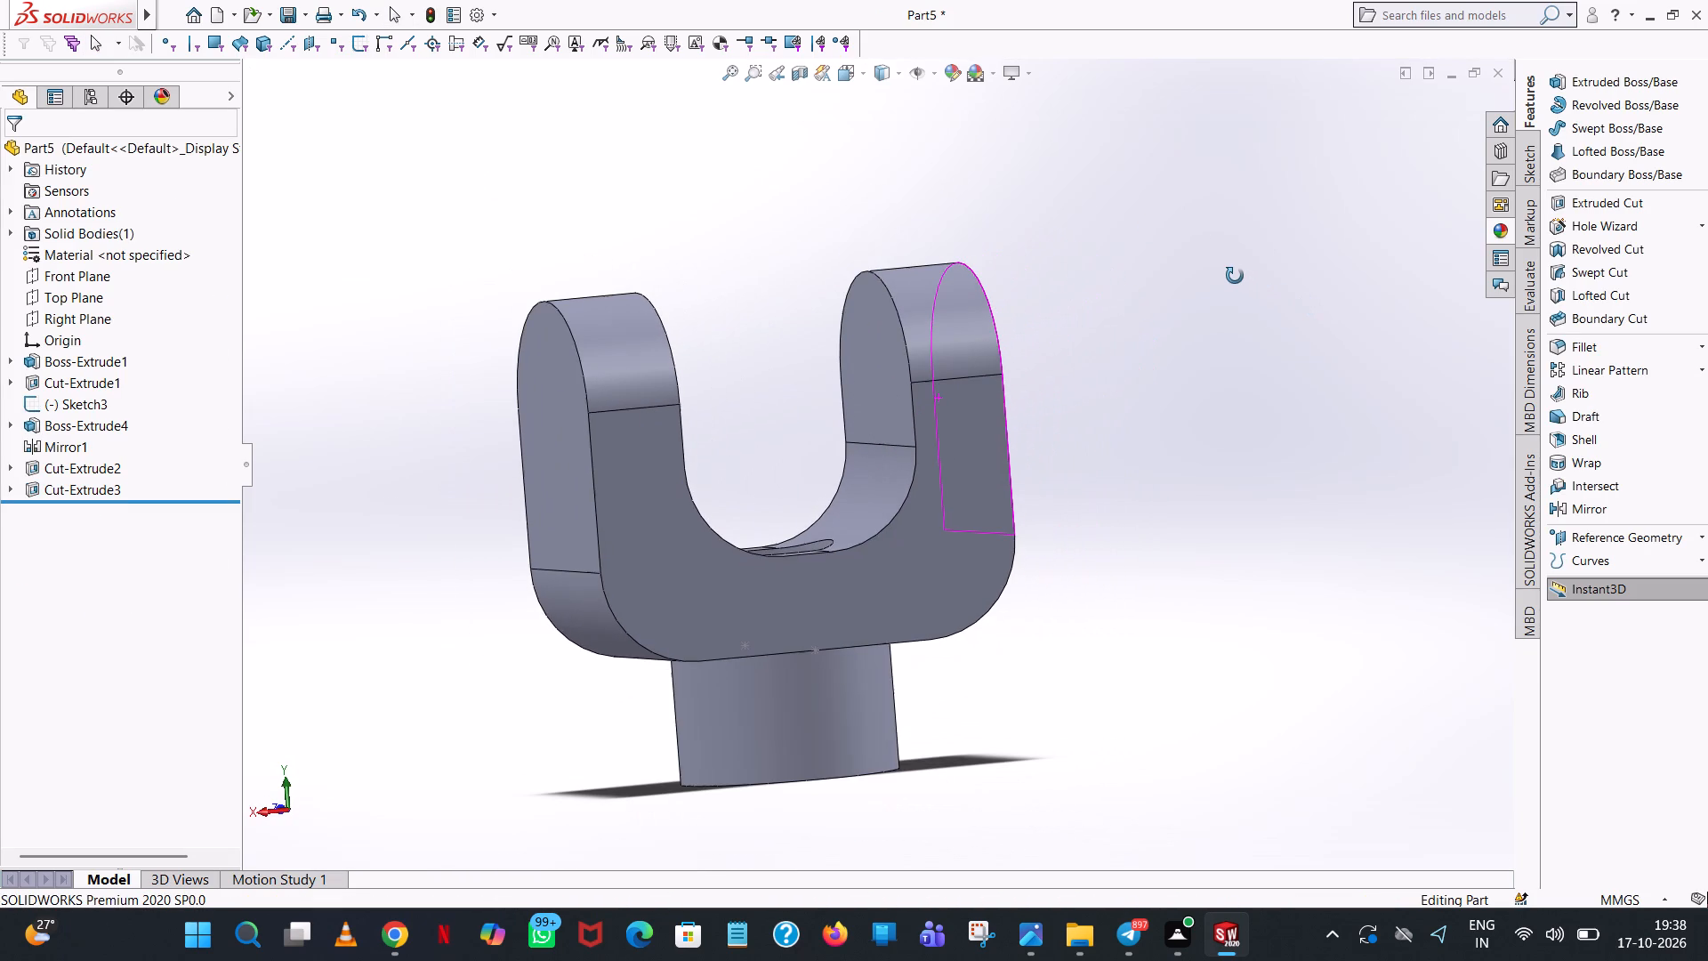
middle_drag(1235, 276, 1245, 283)
scroll(1245, 283, up, 1)
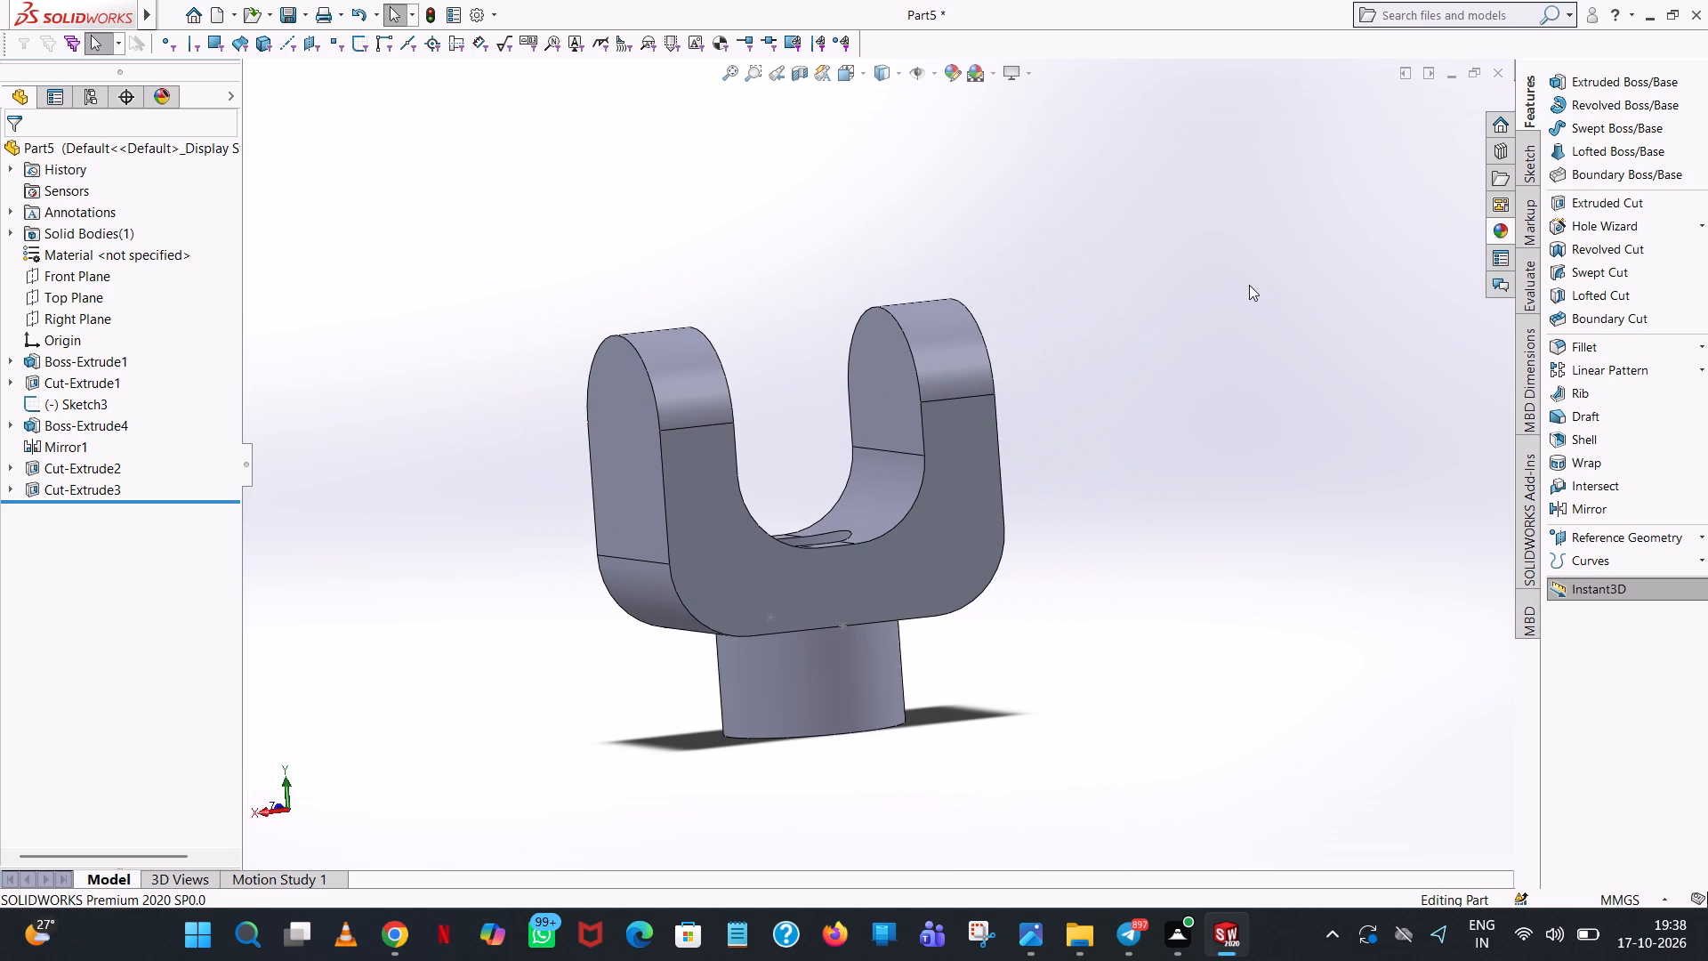
click(1653, 208)
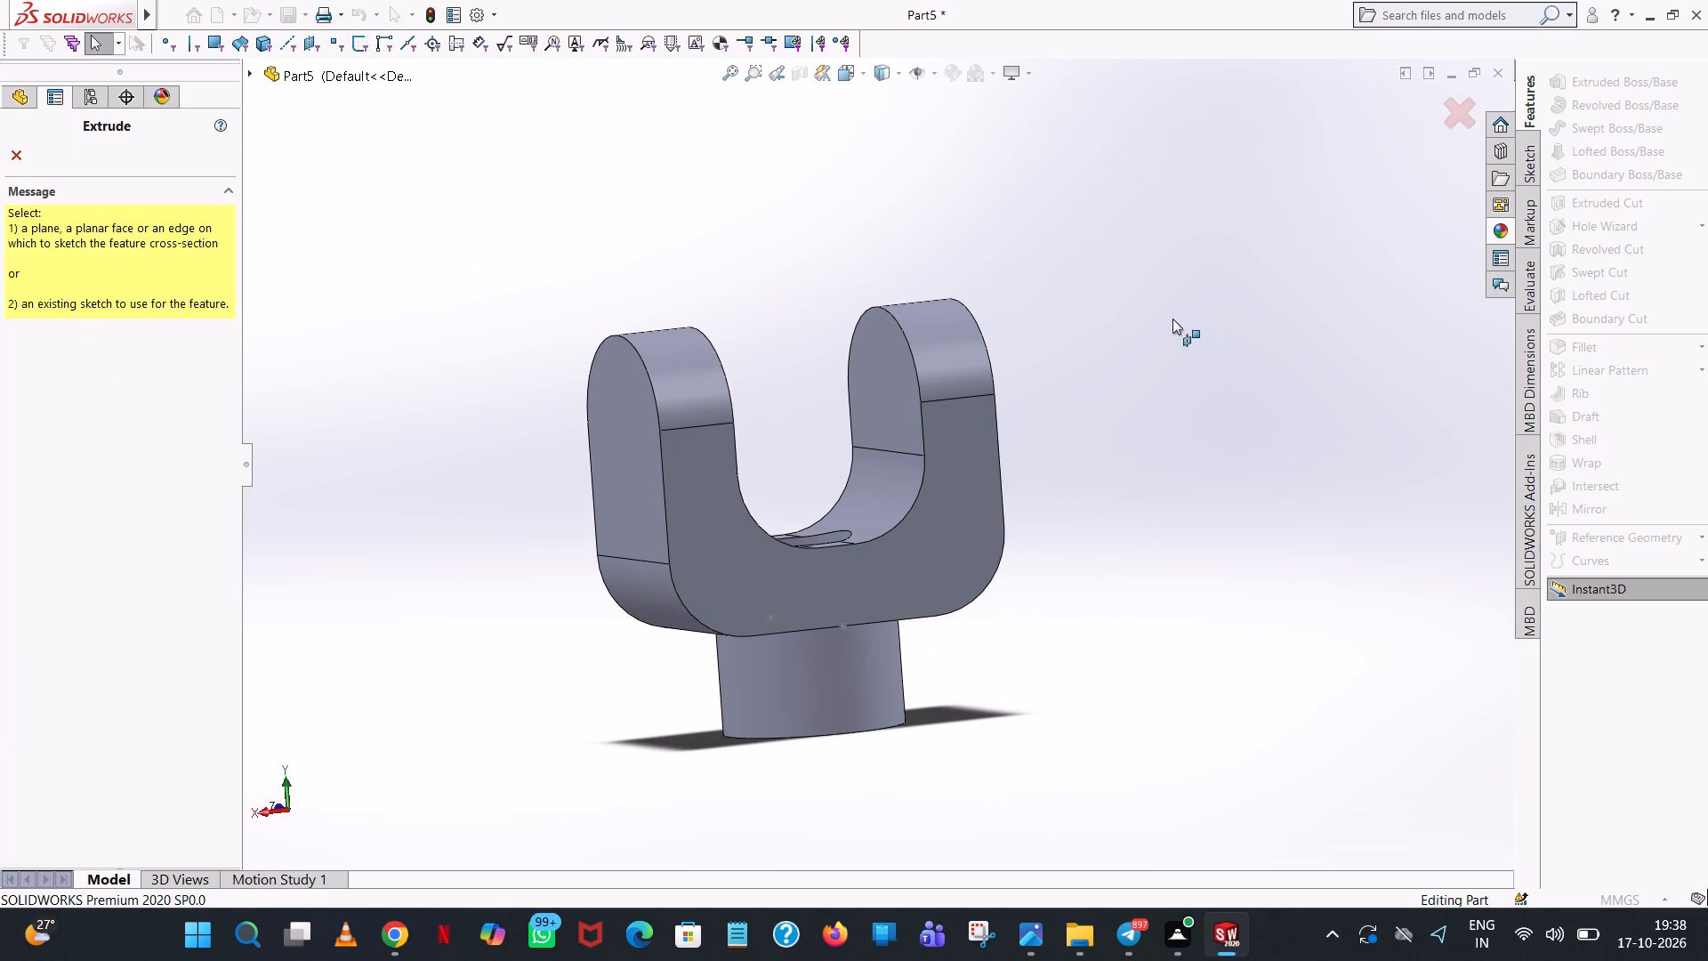
middle_drag(1168, 322, 902, 421)
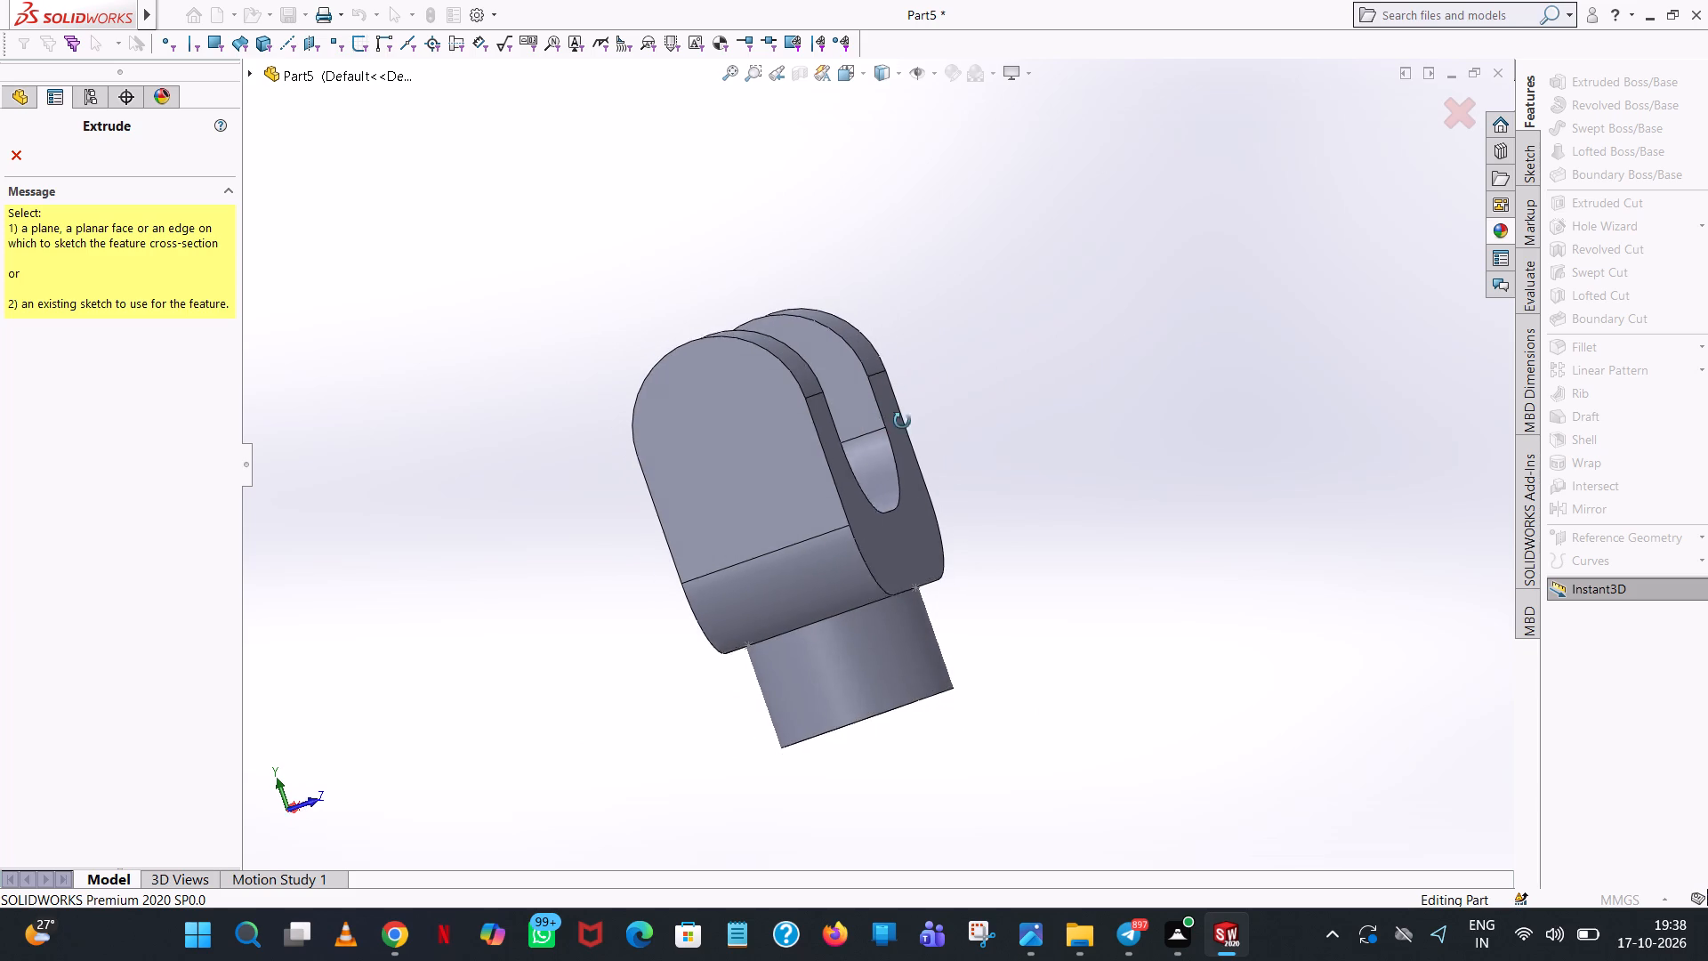
middle_drag(902, 421, 922, 415)
click(769, 384)
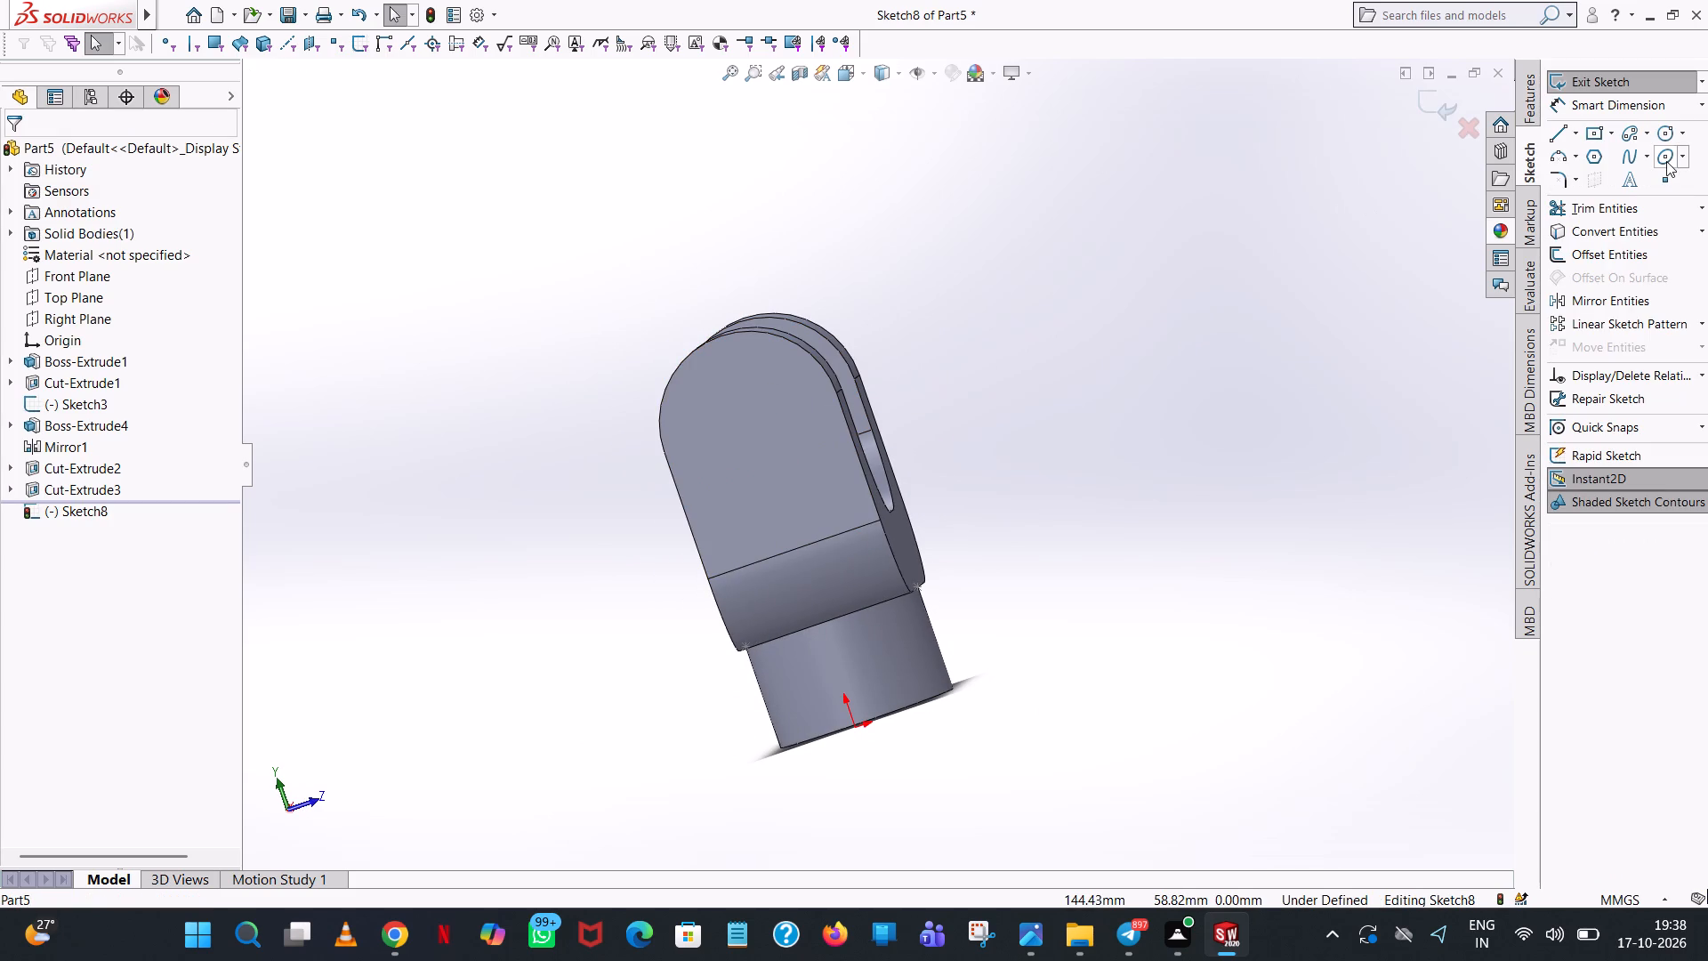
Sketch a circle of radius 16.5/2 mm centred on the arm's rounded end.
click(1659, 136)
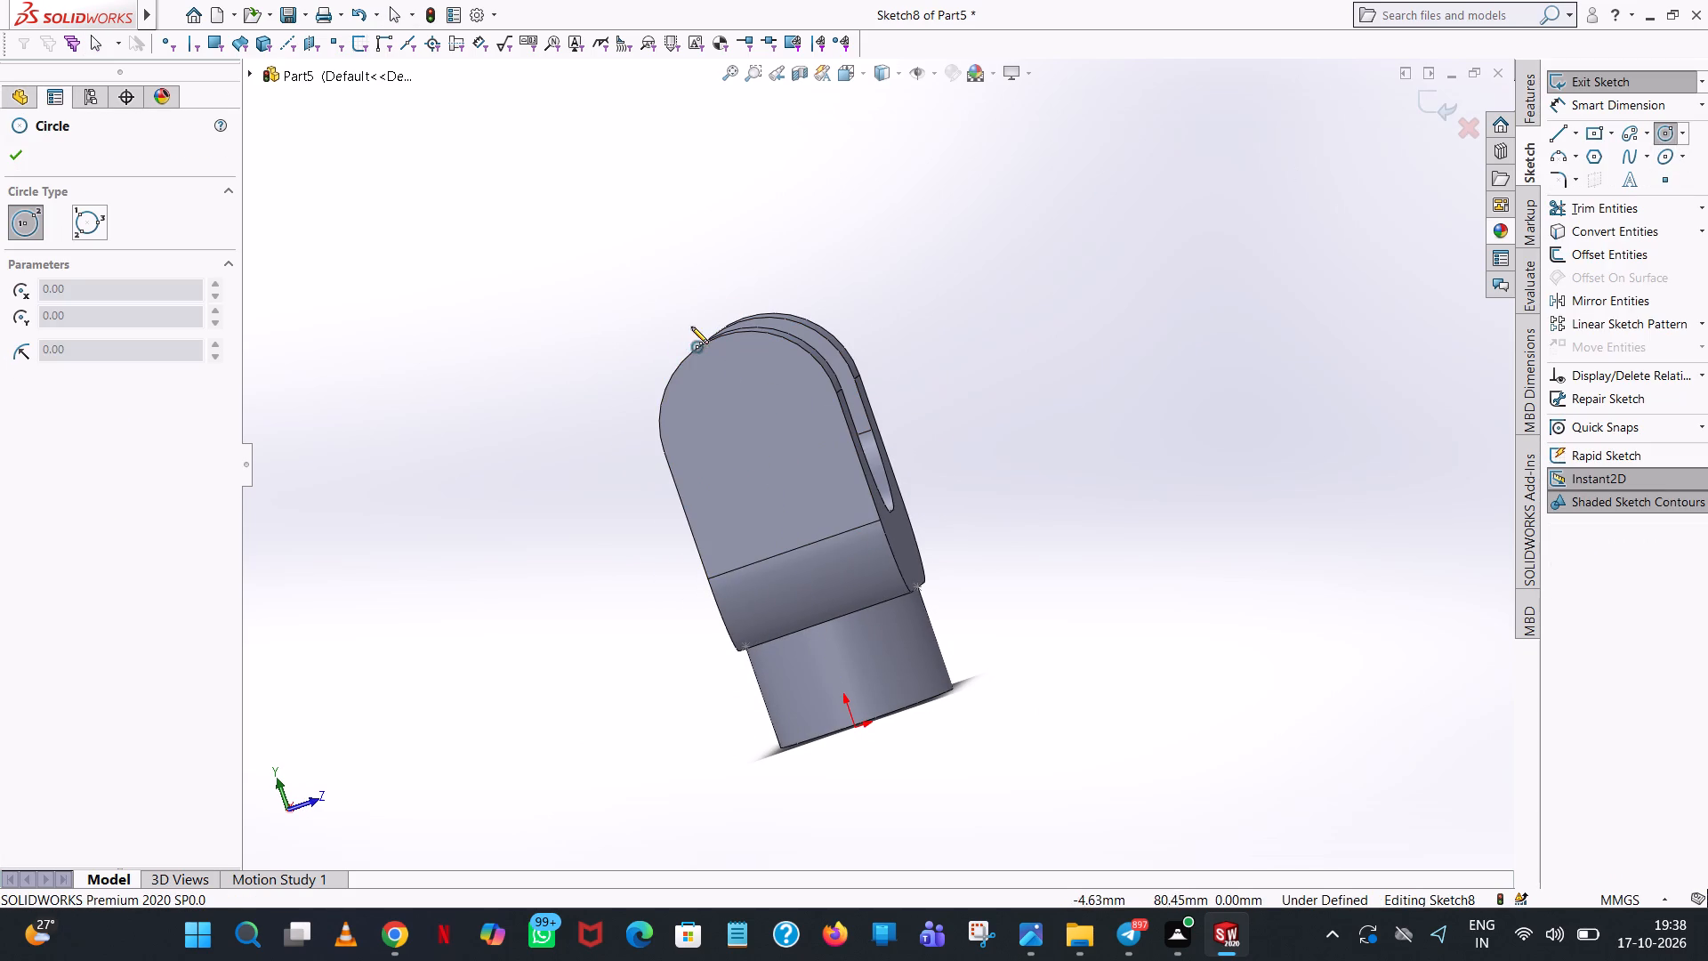
click(751, 422)
click(779, 376)
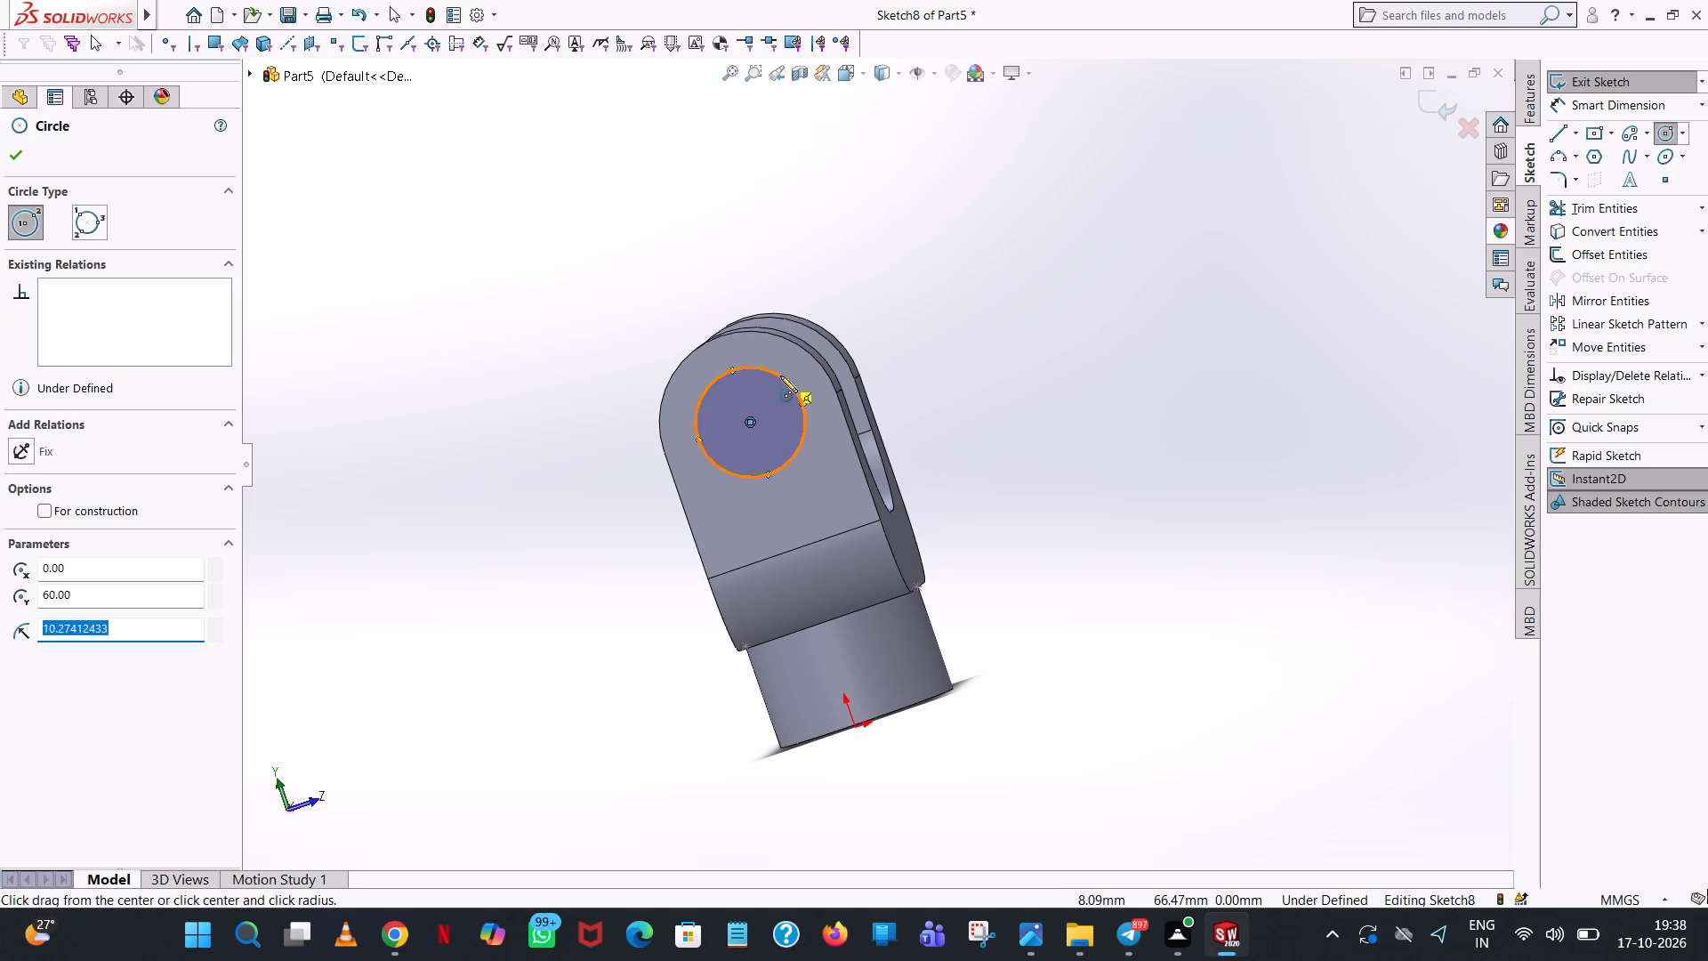
text(16.5)
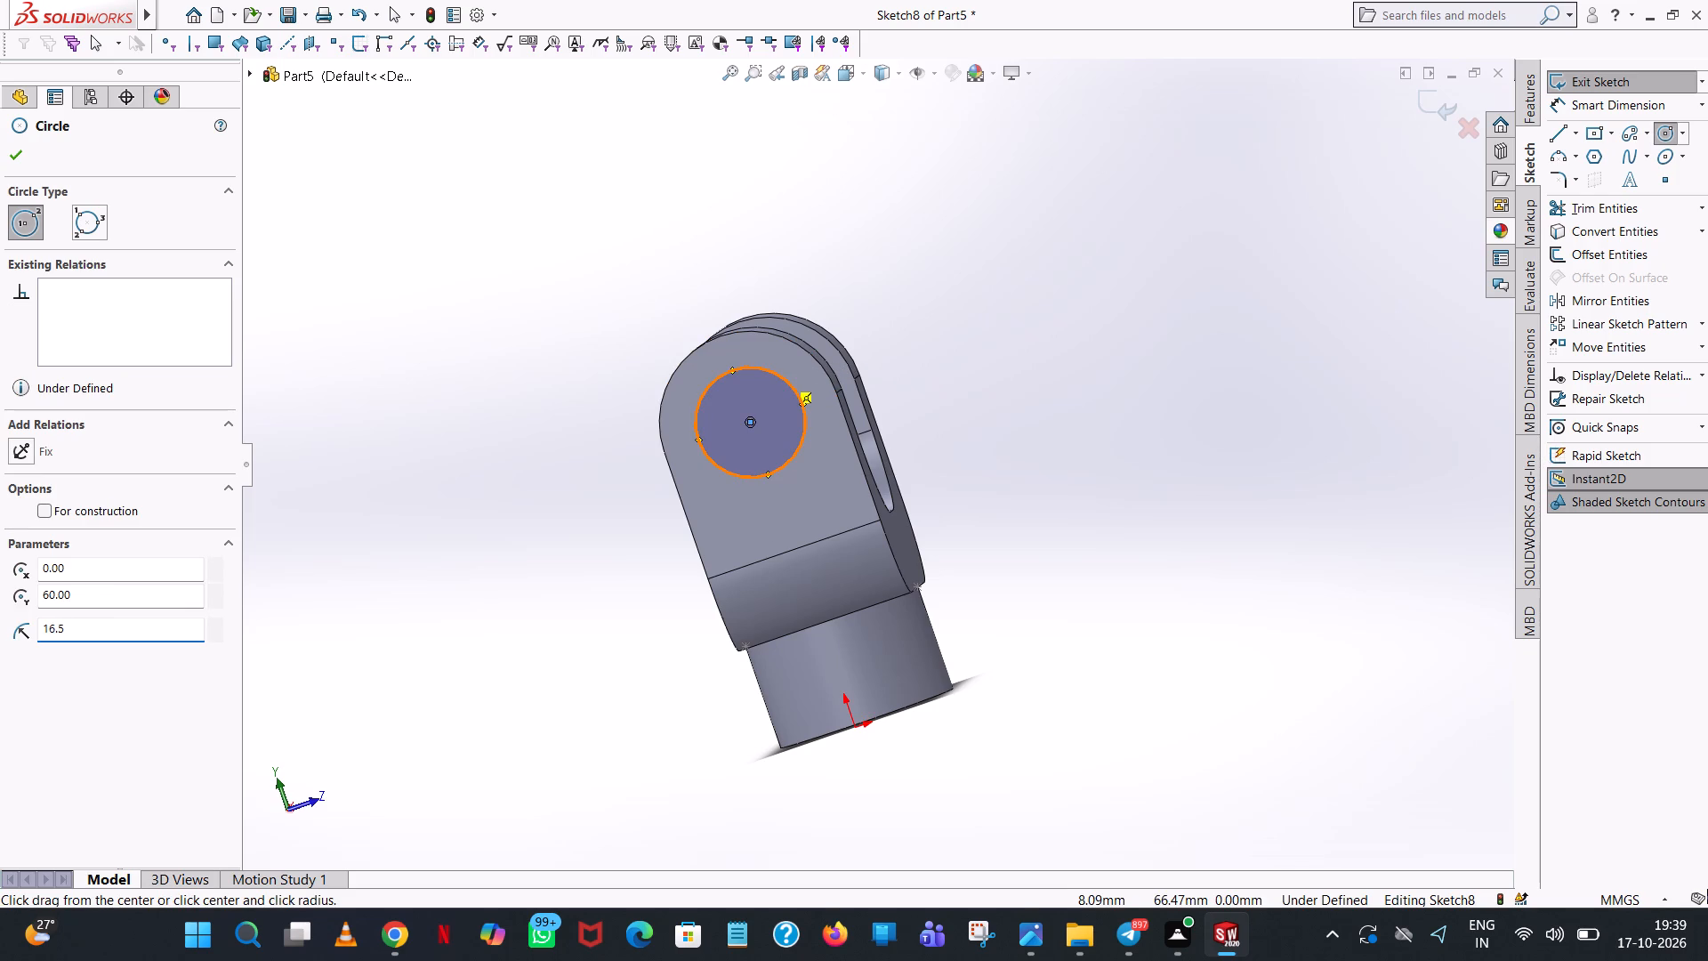
text(/2)
key(Return)
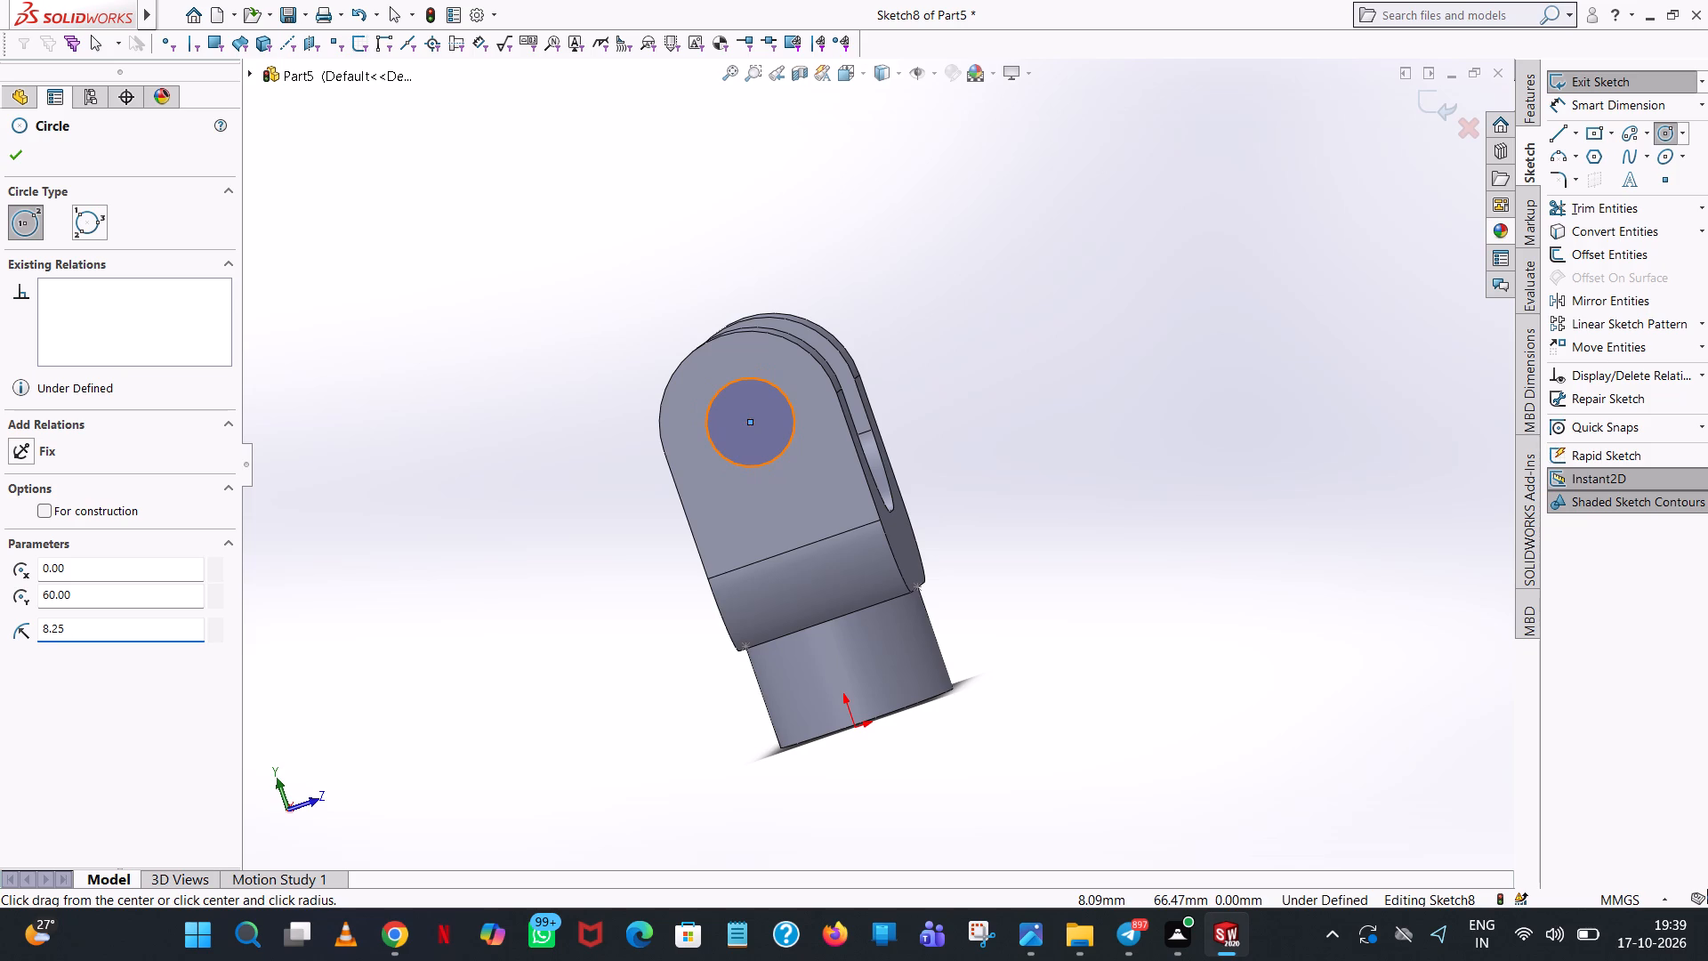
click(23, 155)
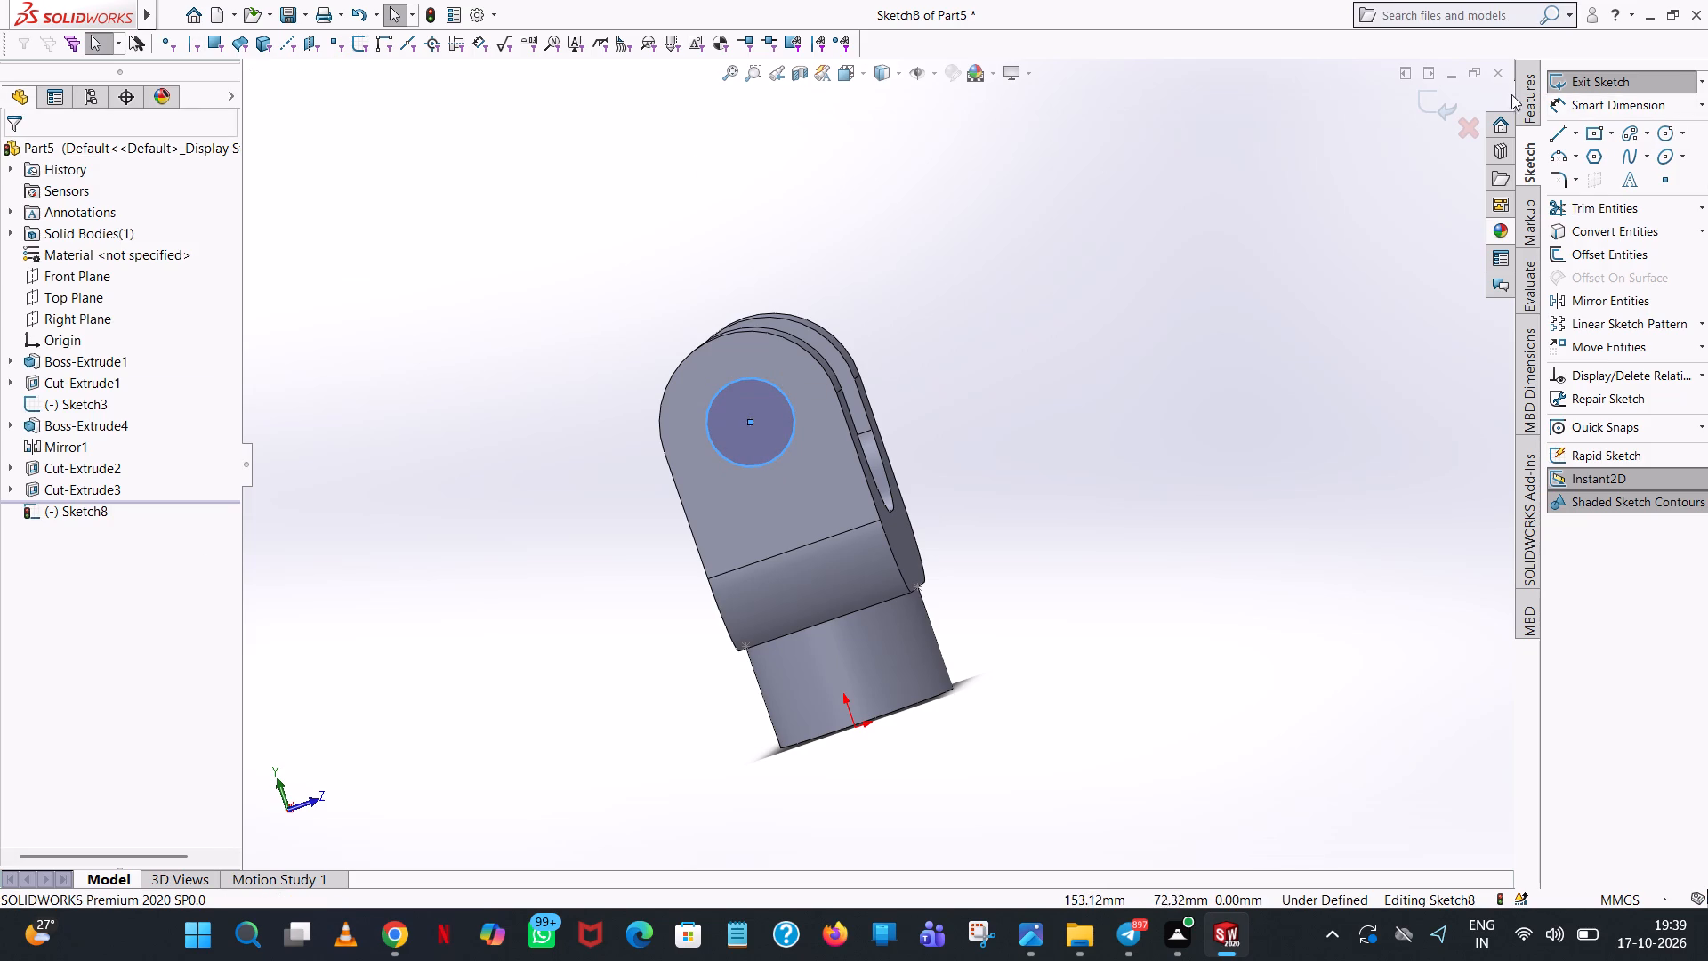
Dimension the circle's diameter at 16.5 mm.
click(1586, 105)
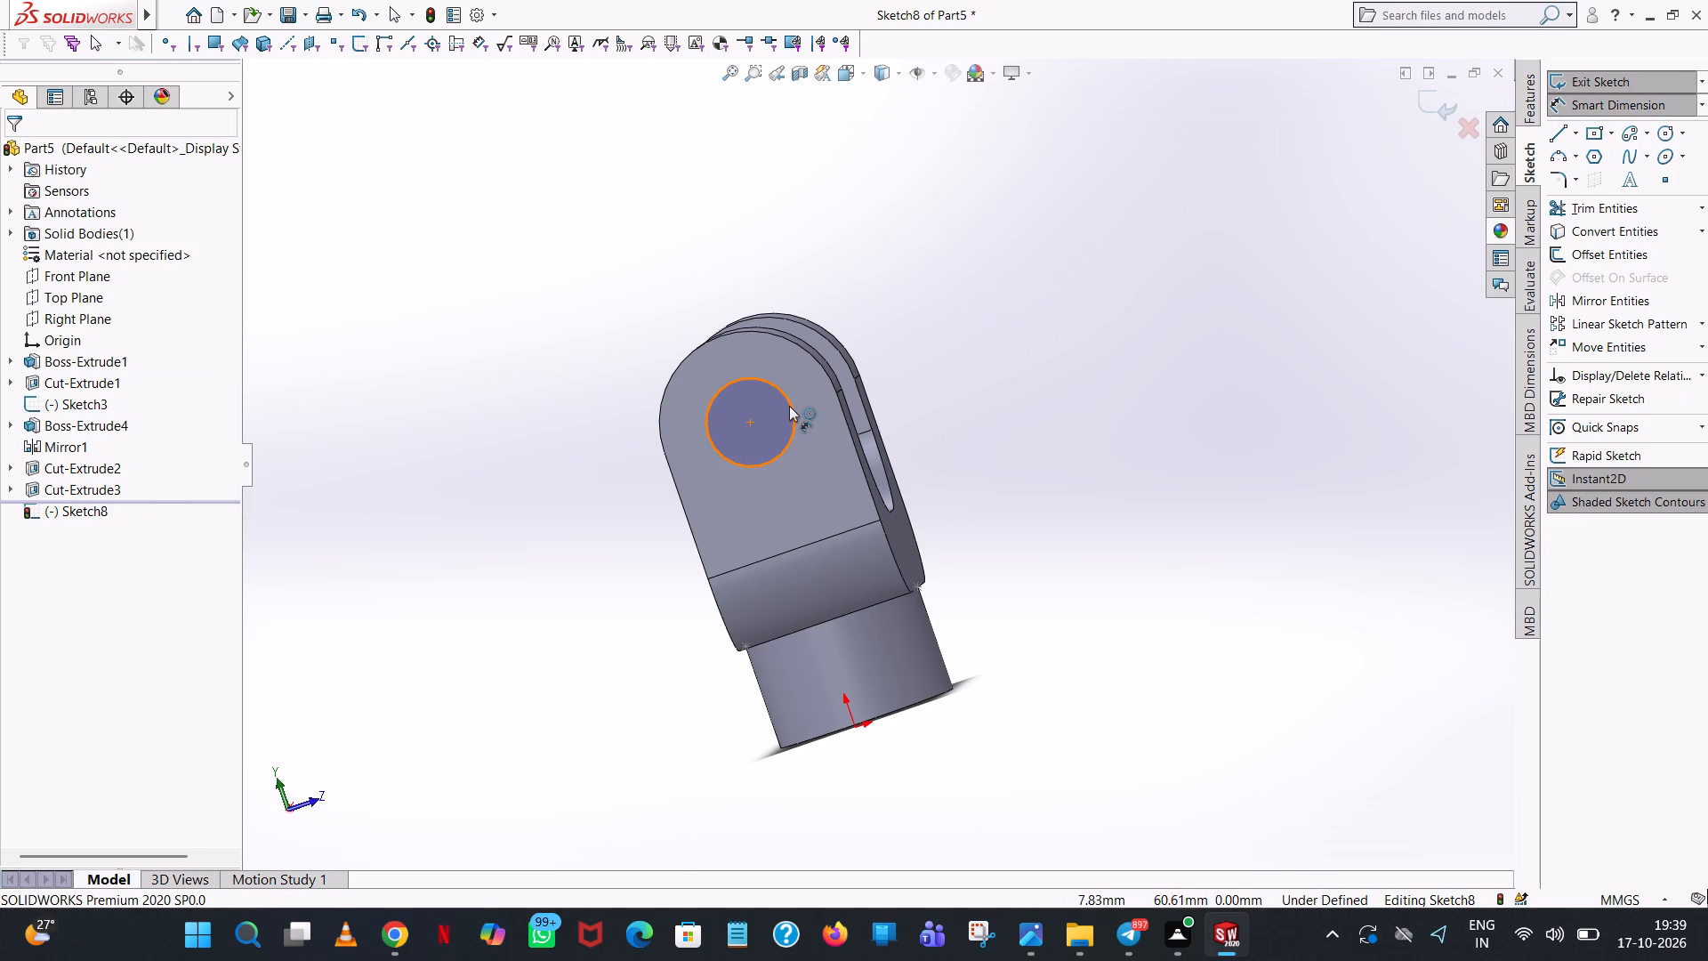
drag(789, 406, 802, 401)
click(1027, 344)
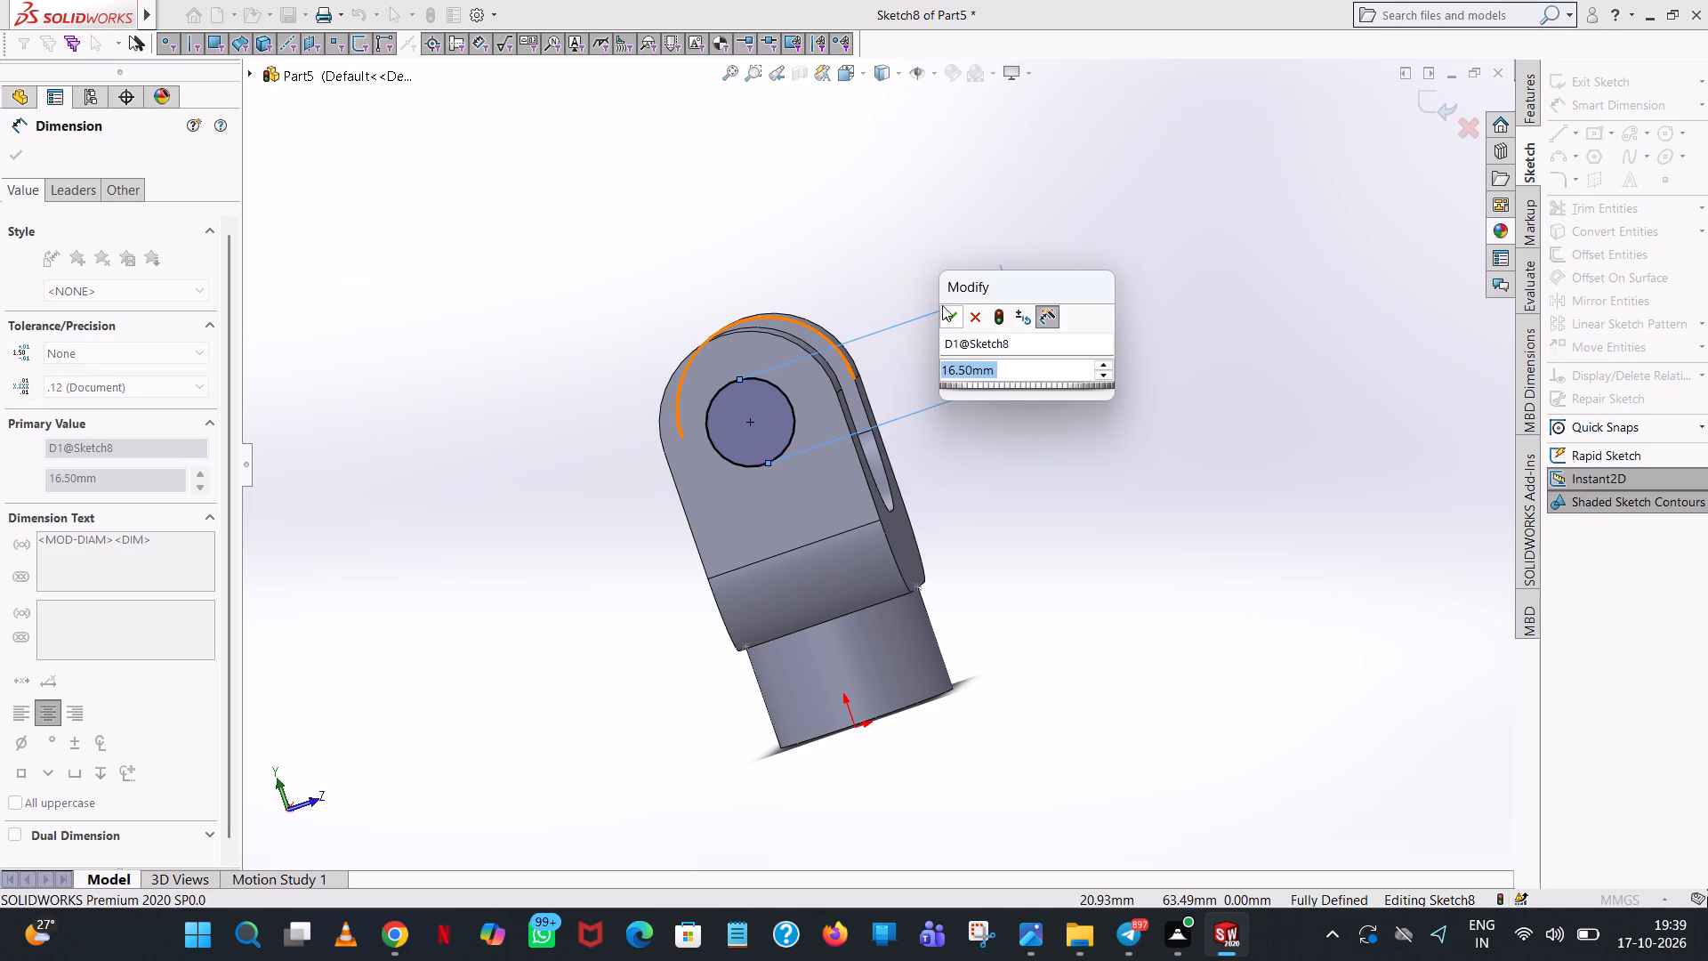
click(954, 306)
click(1026, 256)
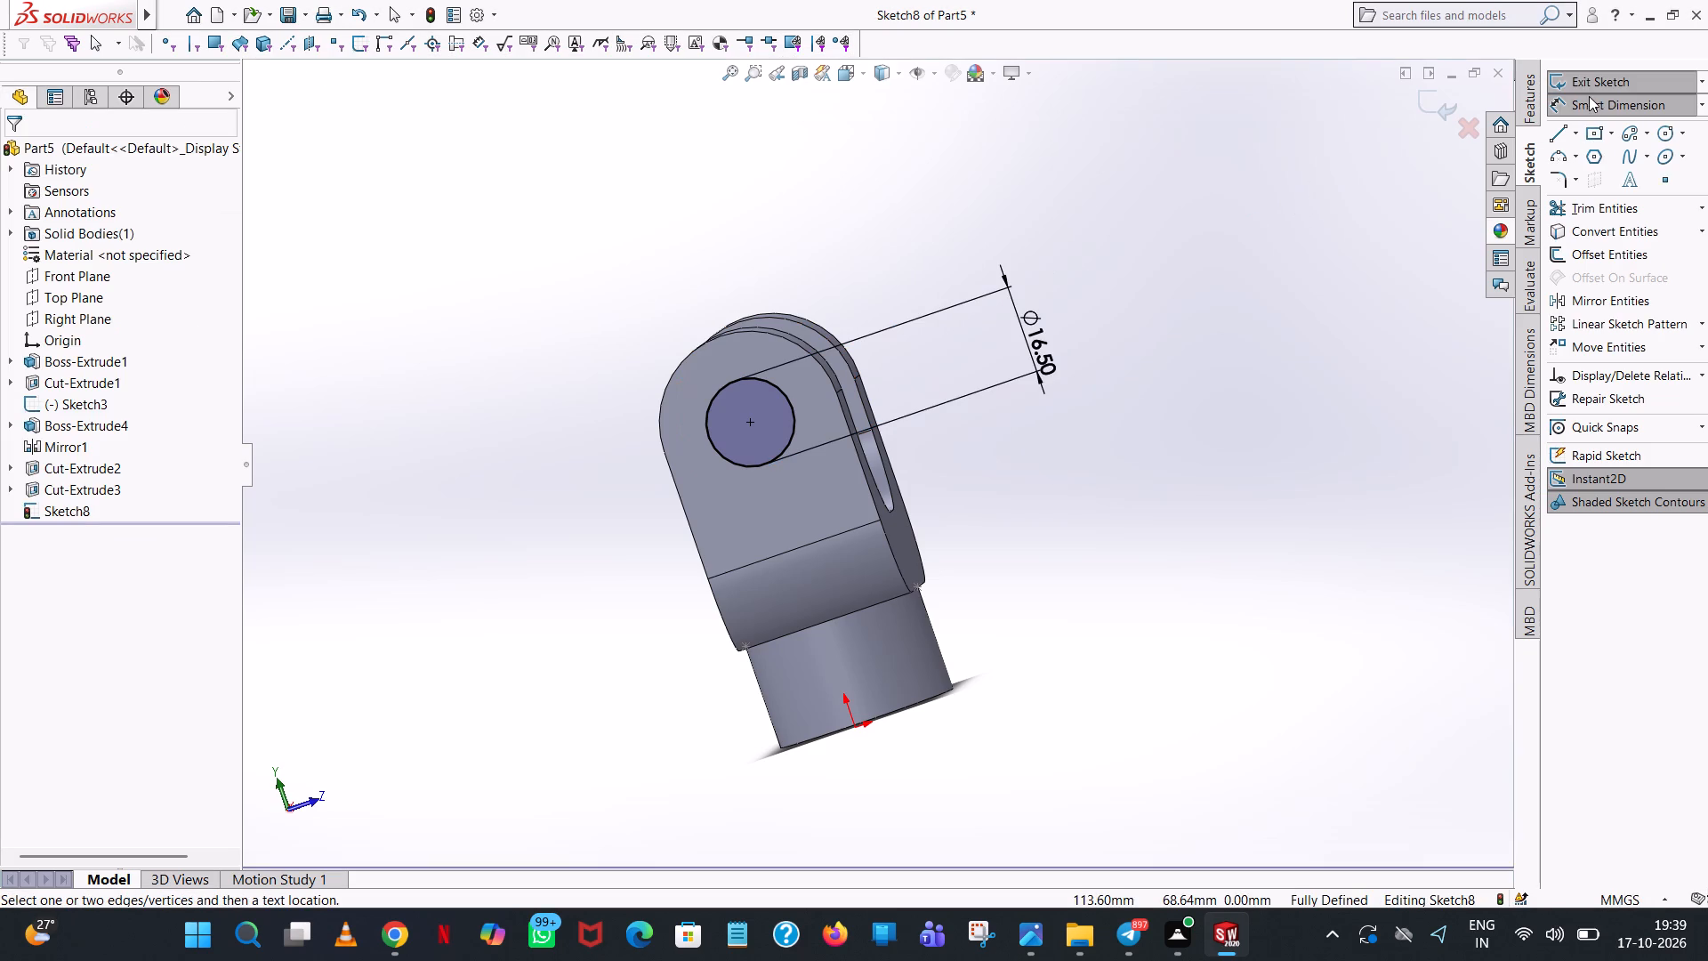
Cut the circle through both fork arms with a blind extruded cut 92 mm deep.
click(1539, 101)
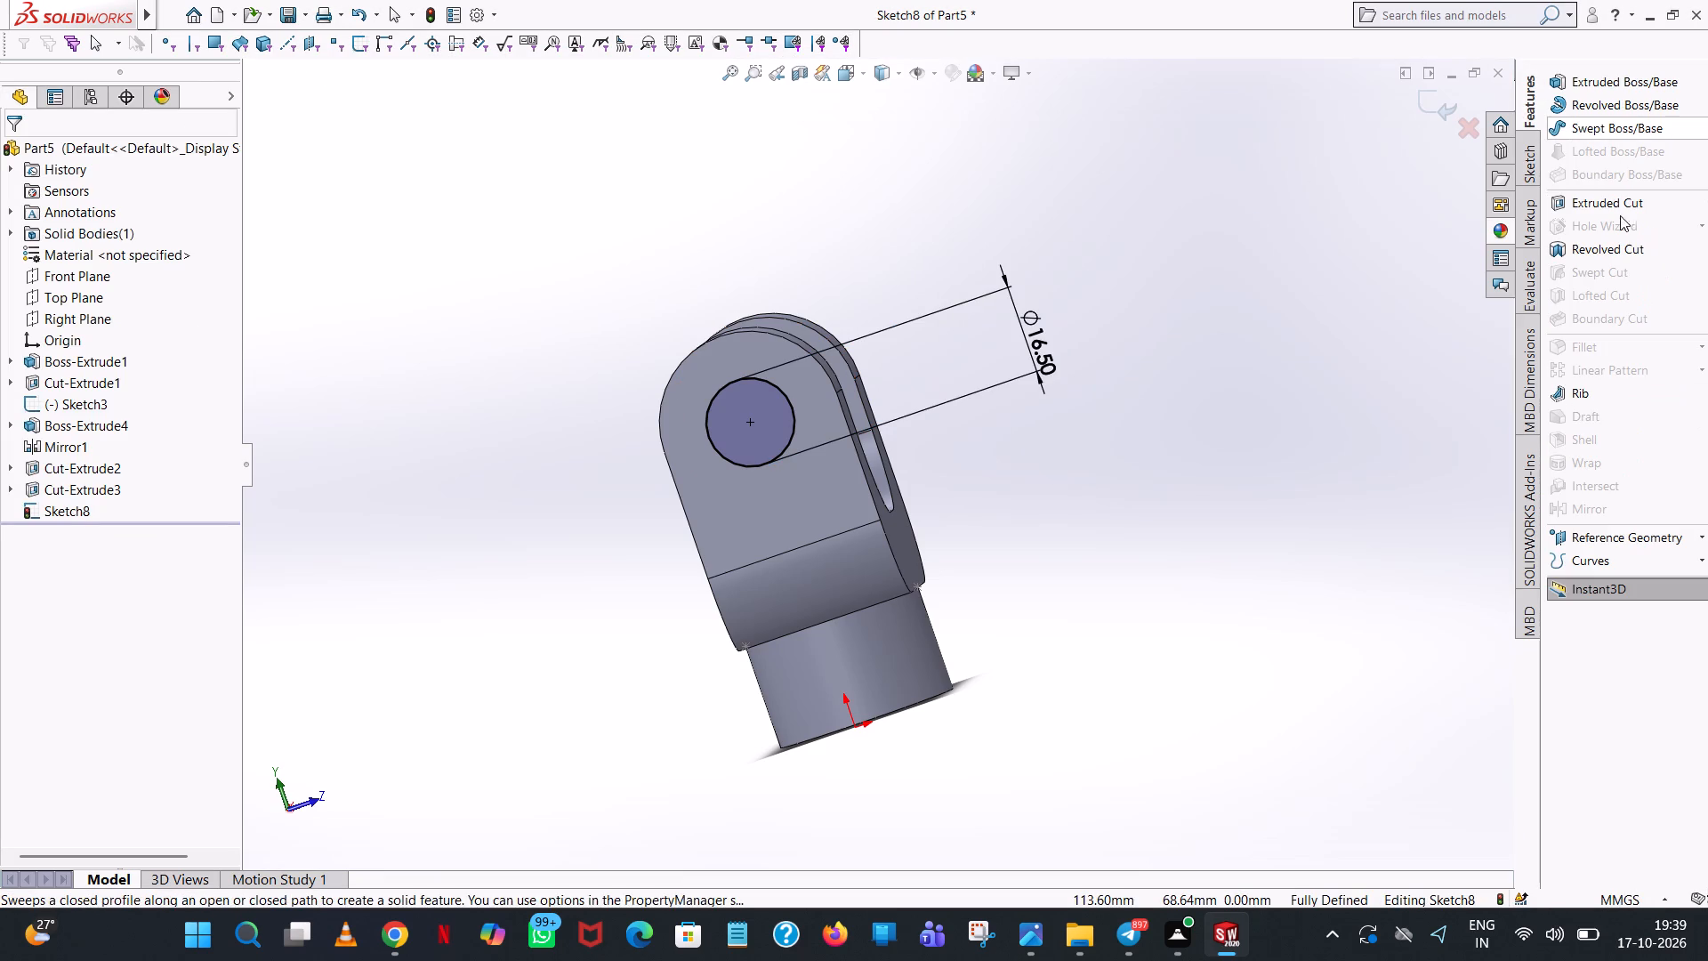
click(1638, 211)
middle_drag(1144, 319, 1144, 321)
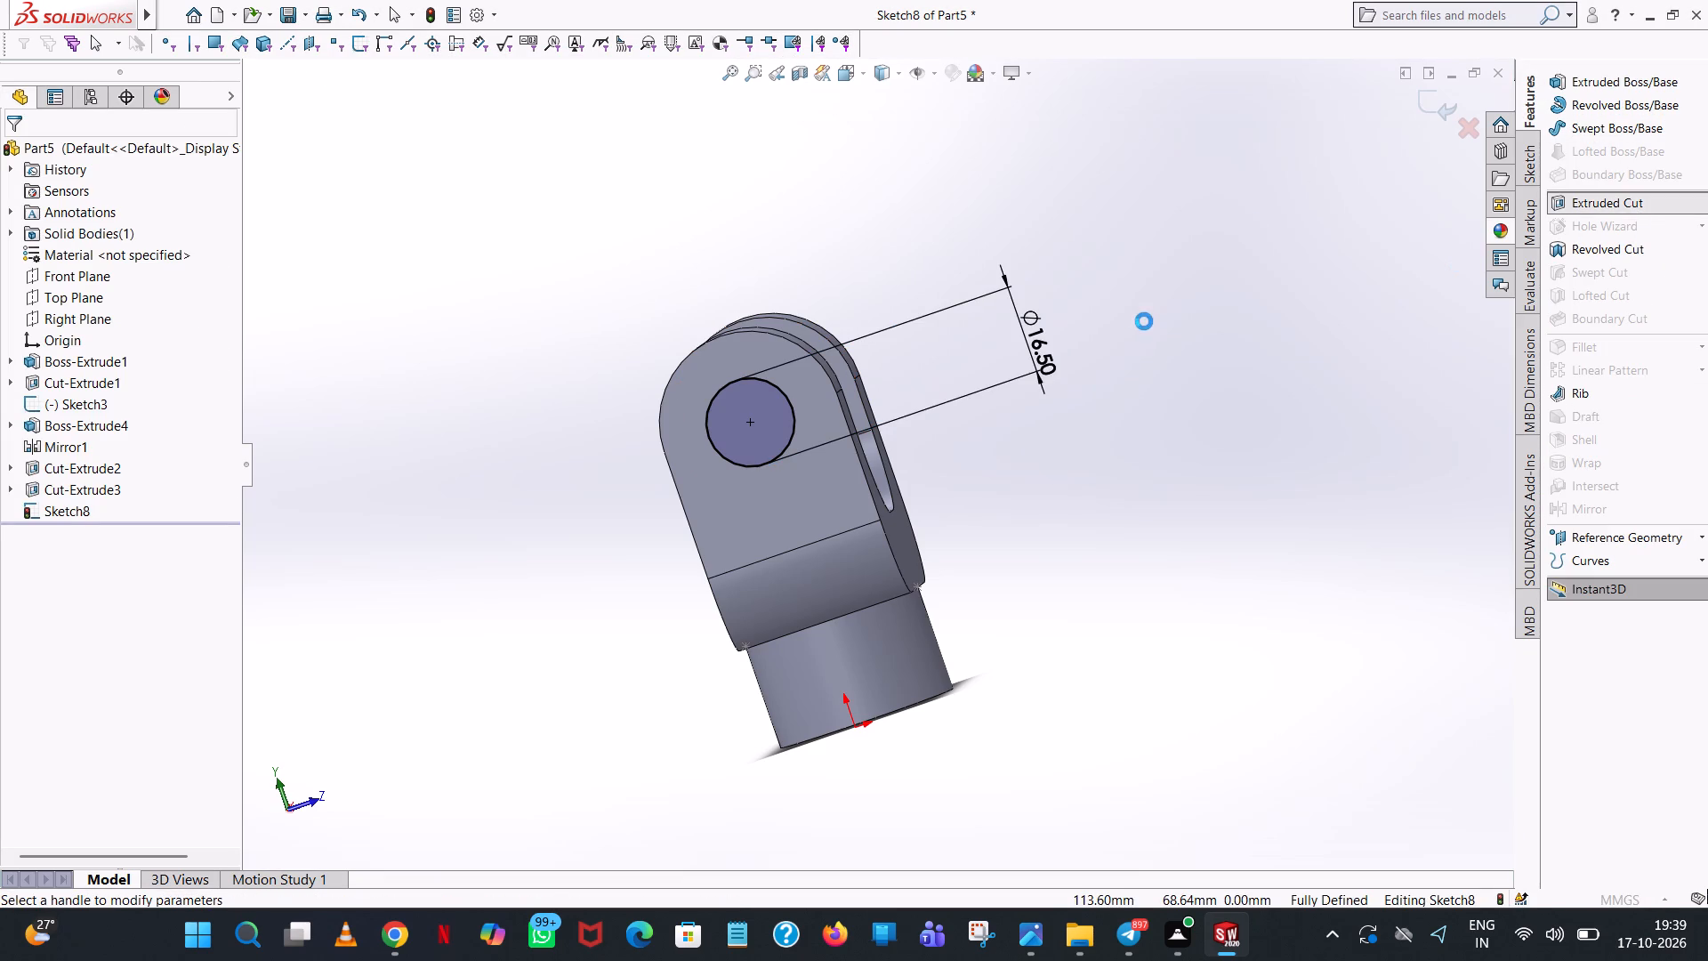
middle_drag(1144, 321, 835, 509)
click(21, 163)
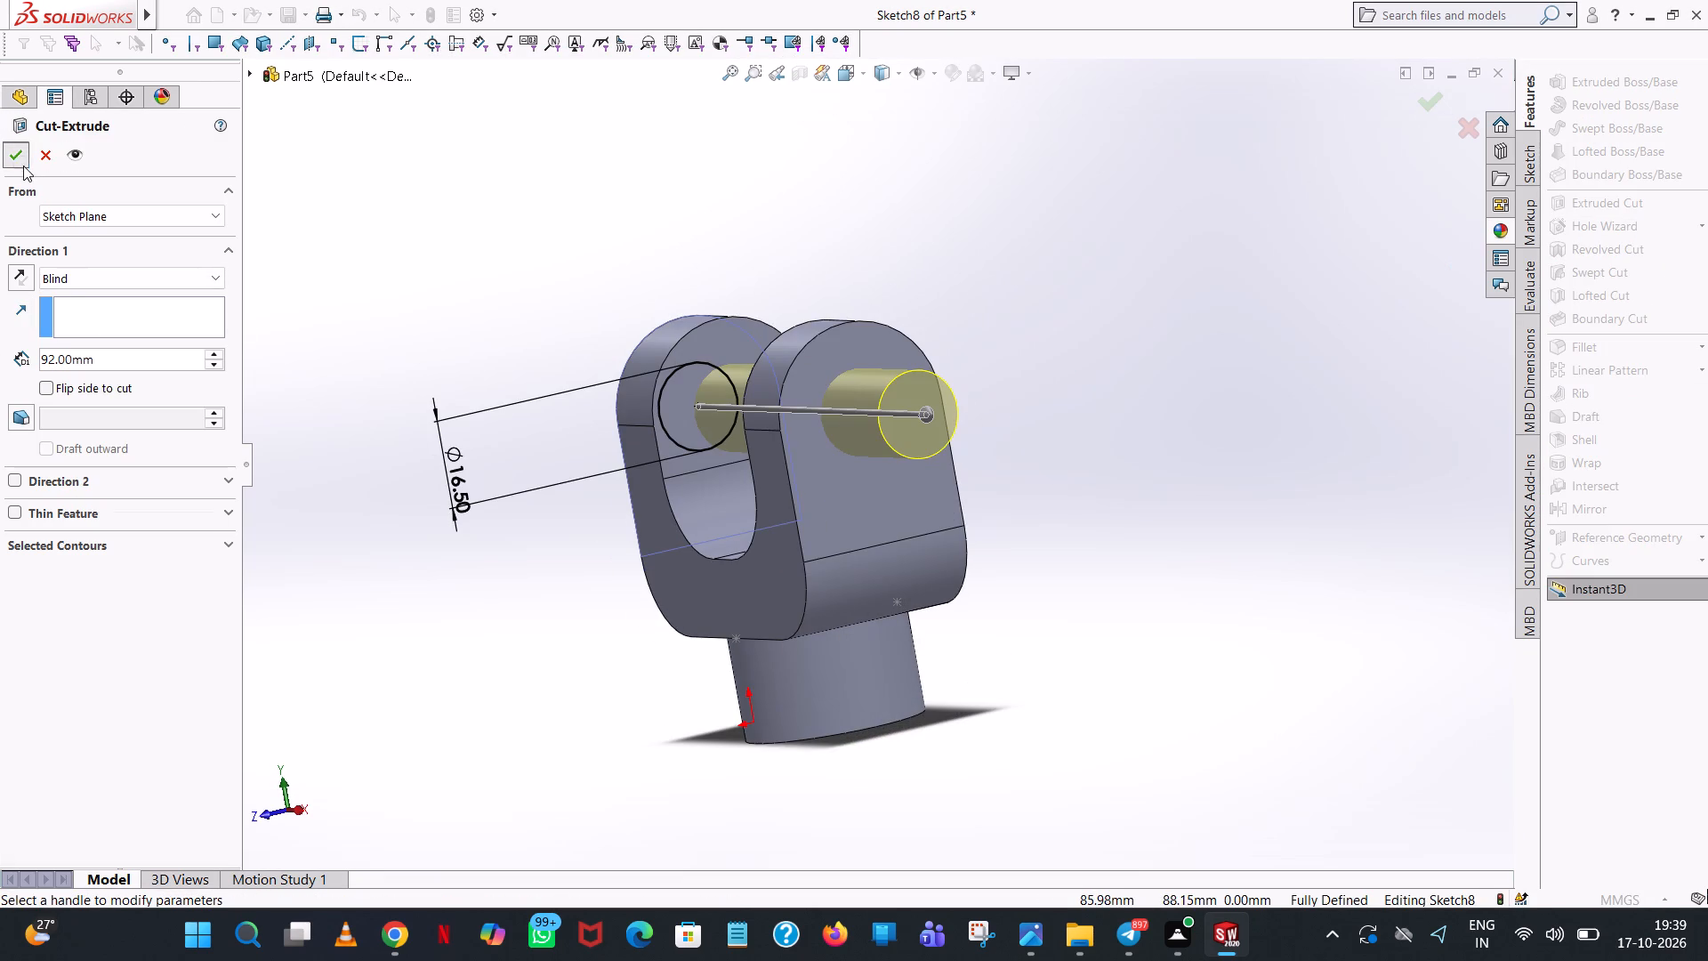
click(1262, 292)
For an extruded boss, start a sketch on the U-shaped positive Z face of the fork and view it face-on.
middle_drag(995, 335, 1003, 335)
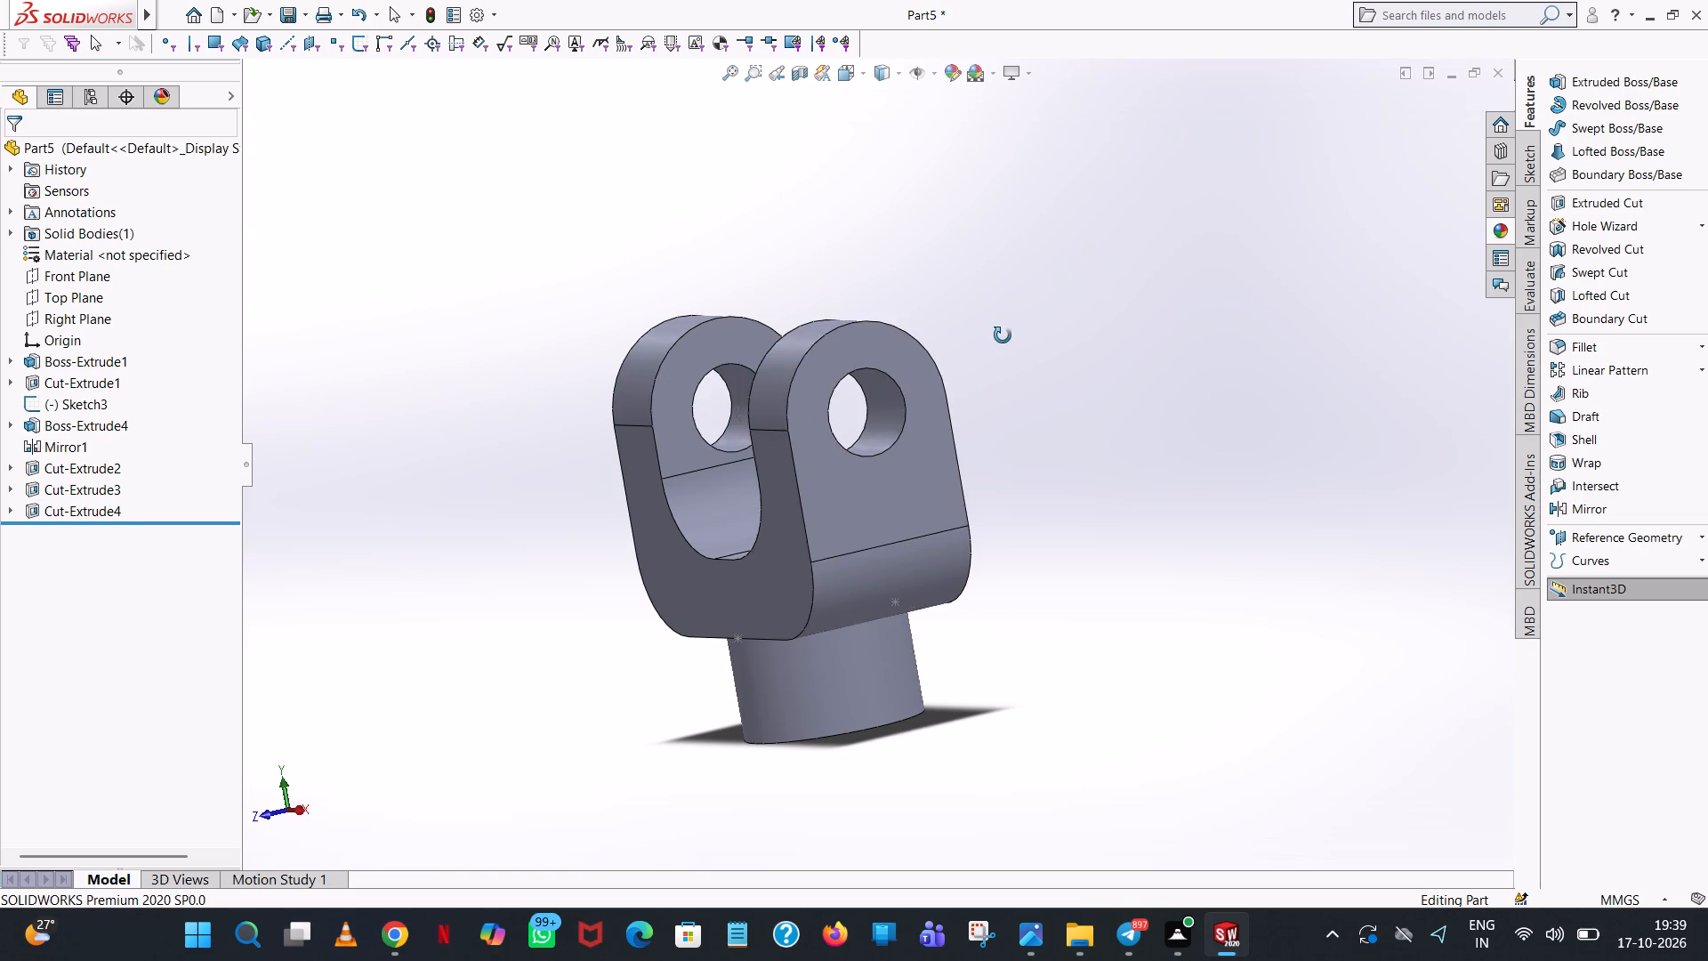
middle_drag(1003, 335, 1141, 570)
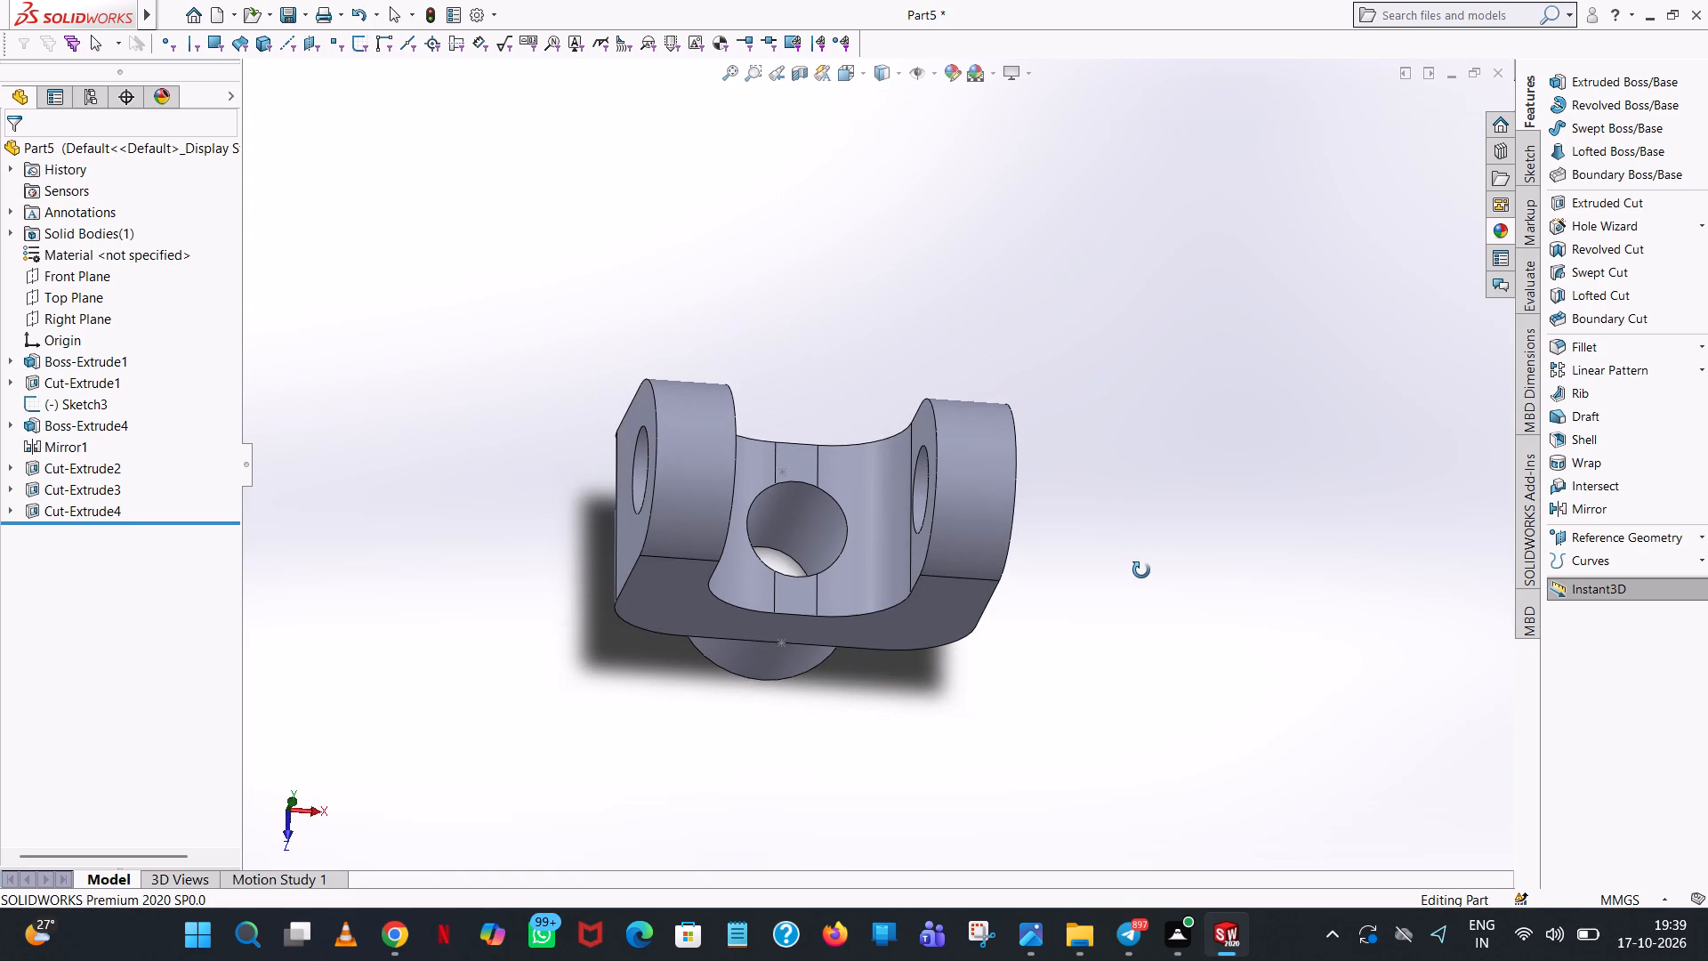
middle_drag(1141, 570, 1143, 575)
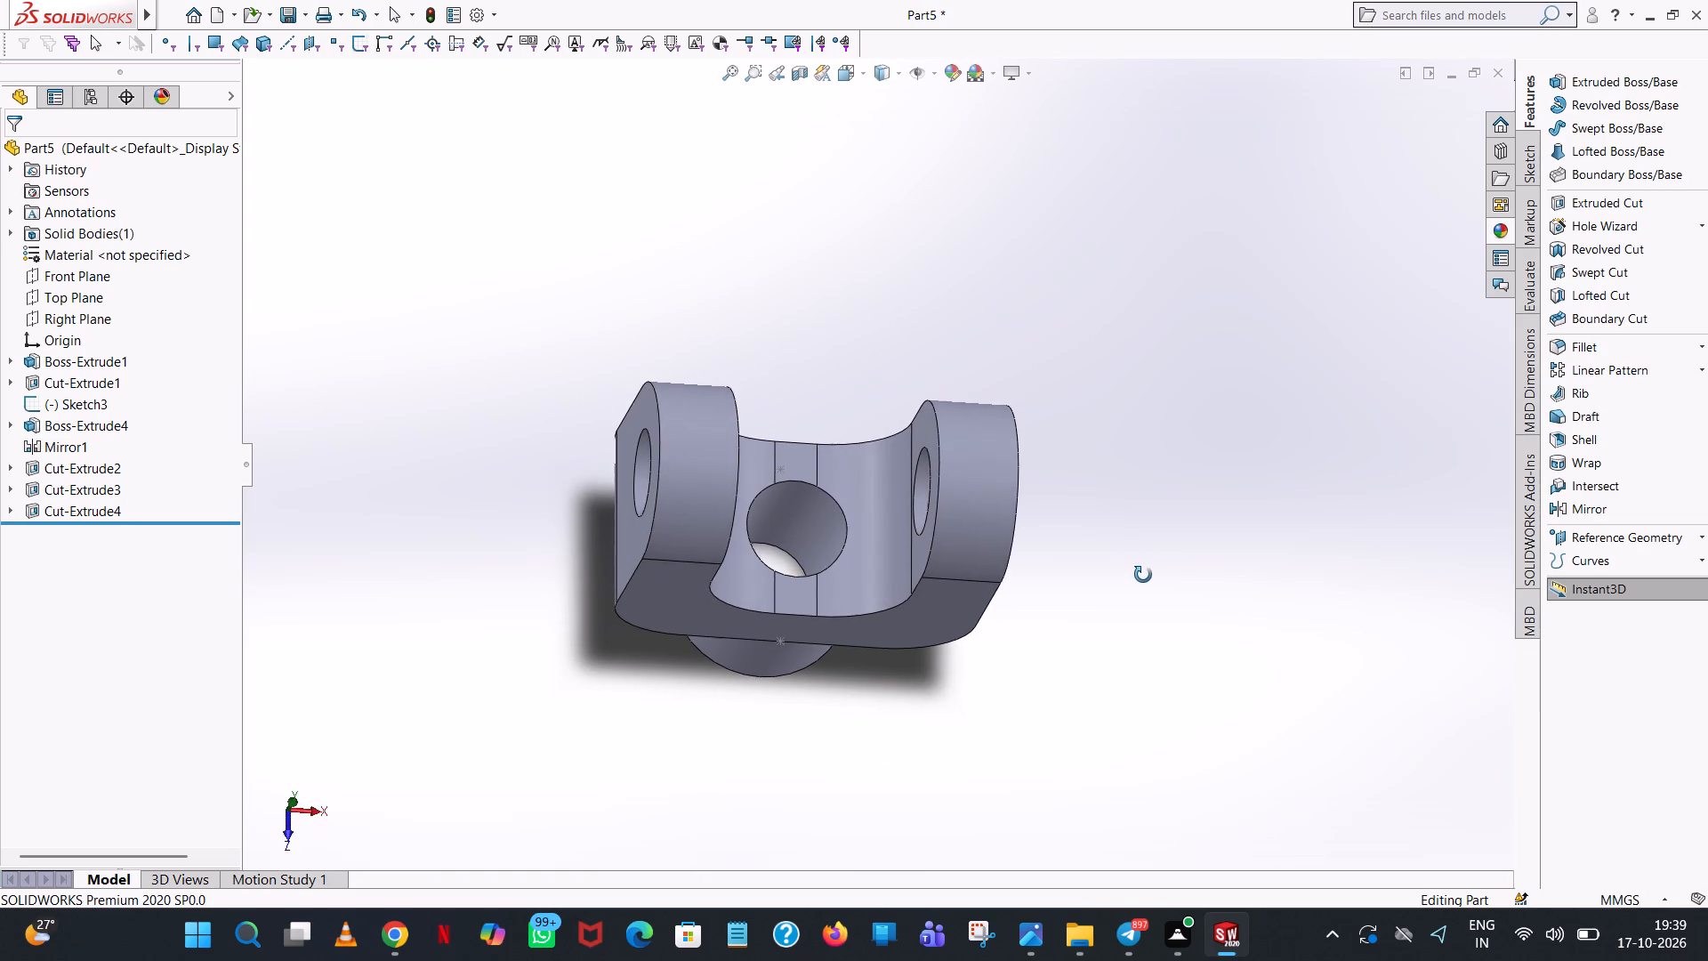
middle_drag(1143, 575, 1162, 490)
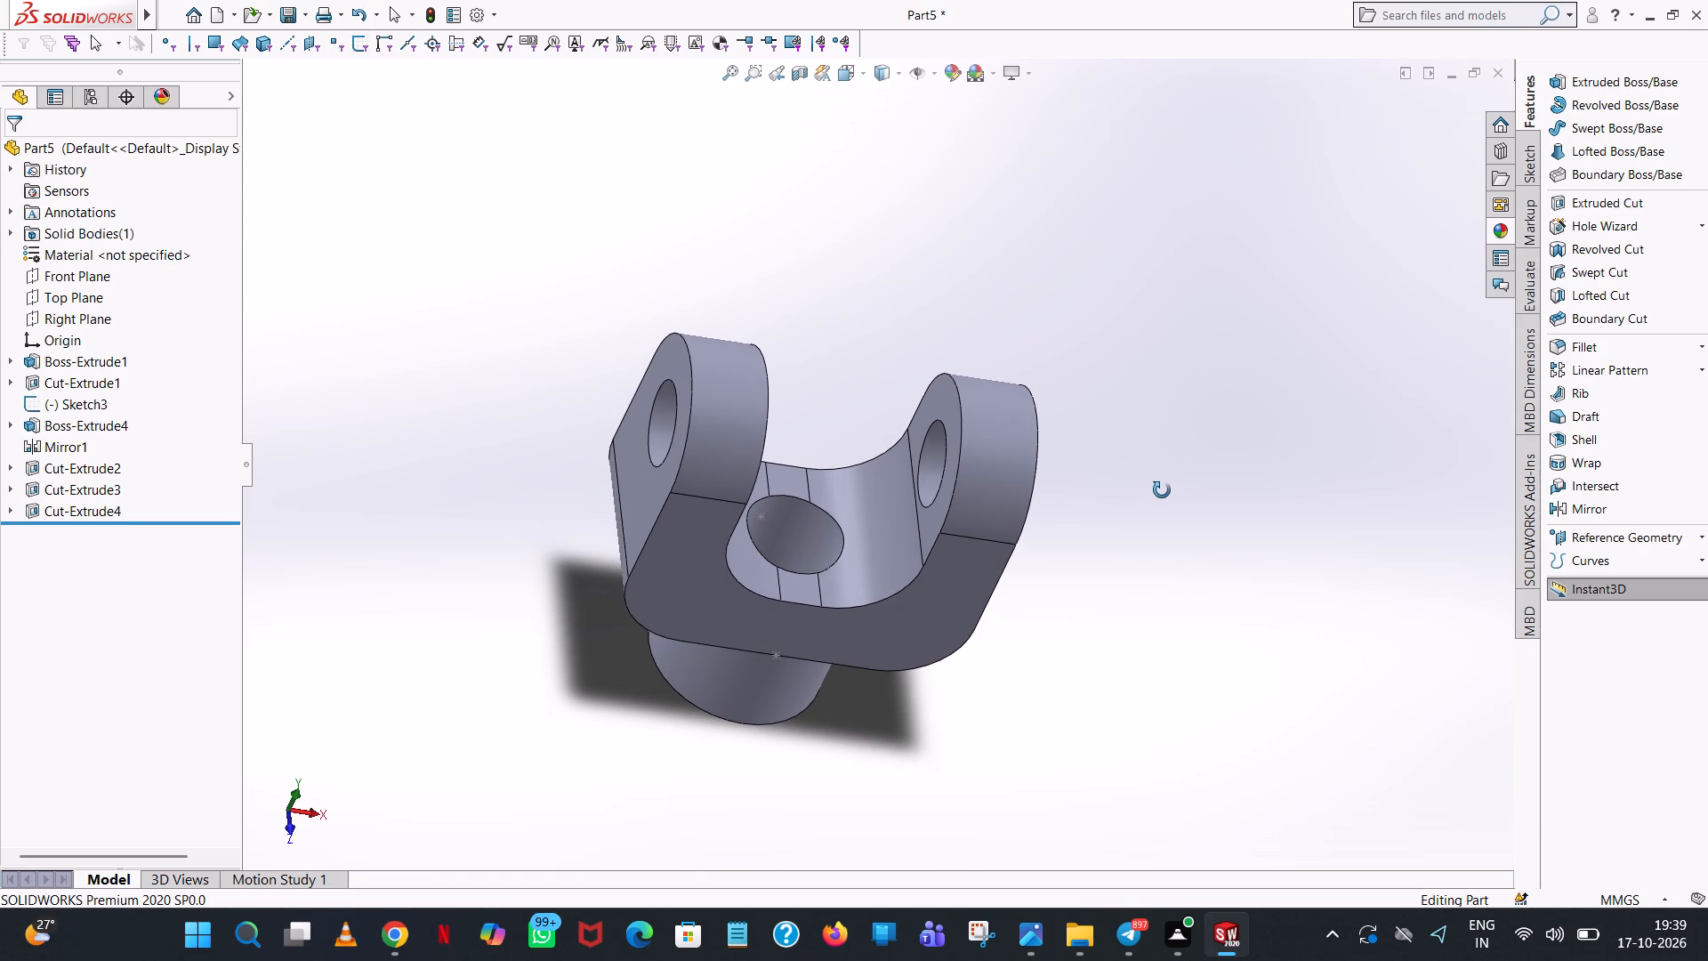
middle_drag(1162, 490, 1178, 305)
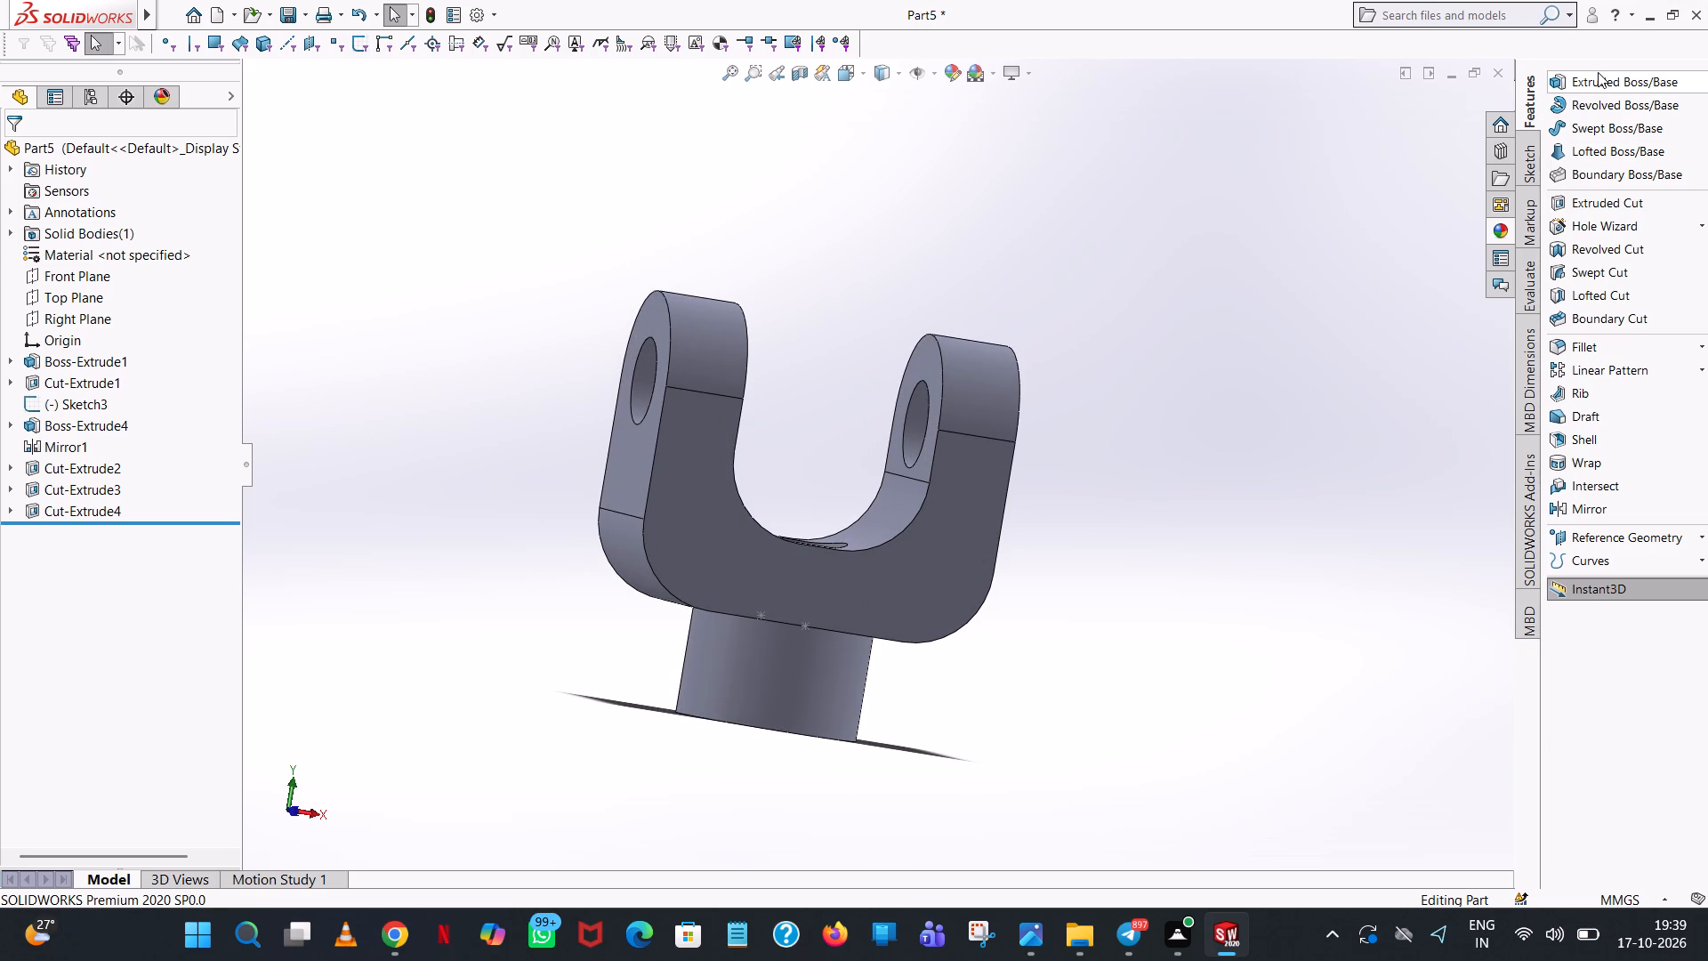
click(1598, 72)
click(795, 602)
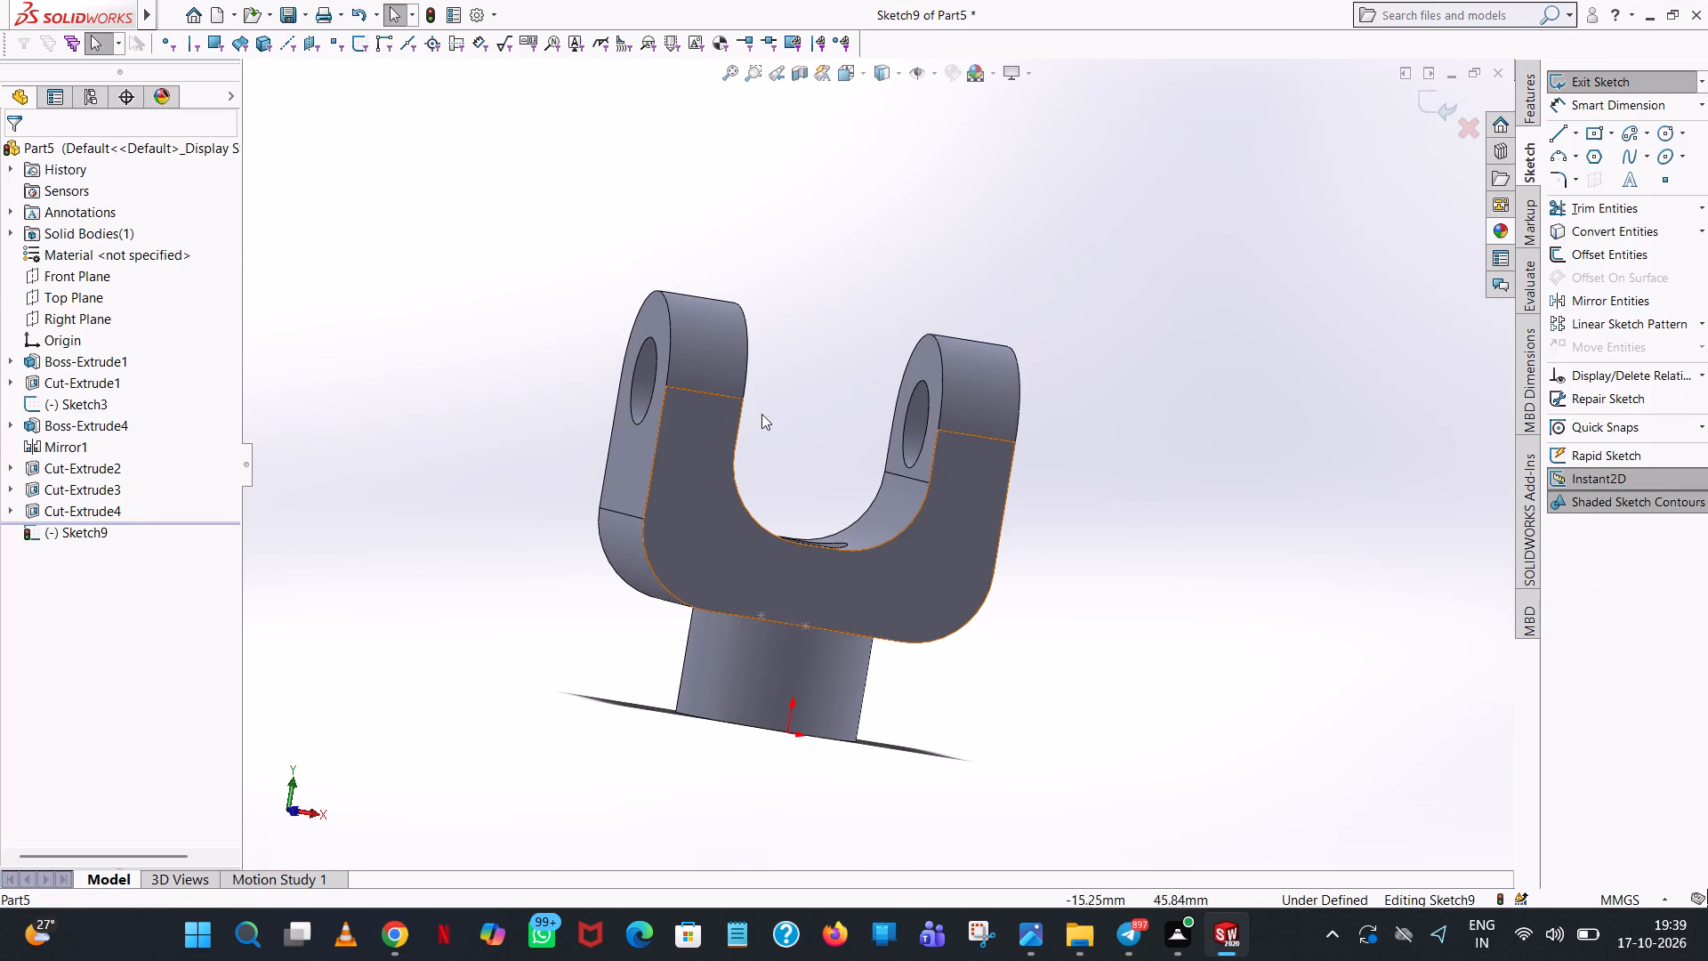
click(866, 74)
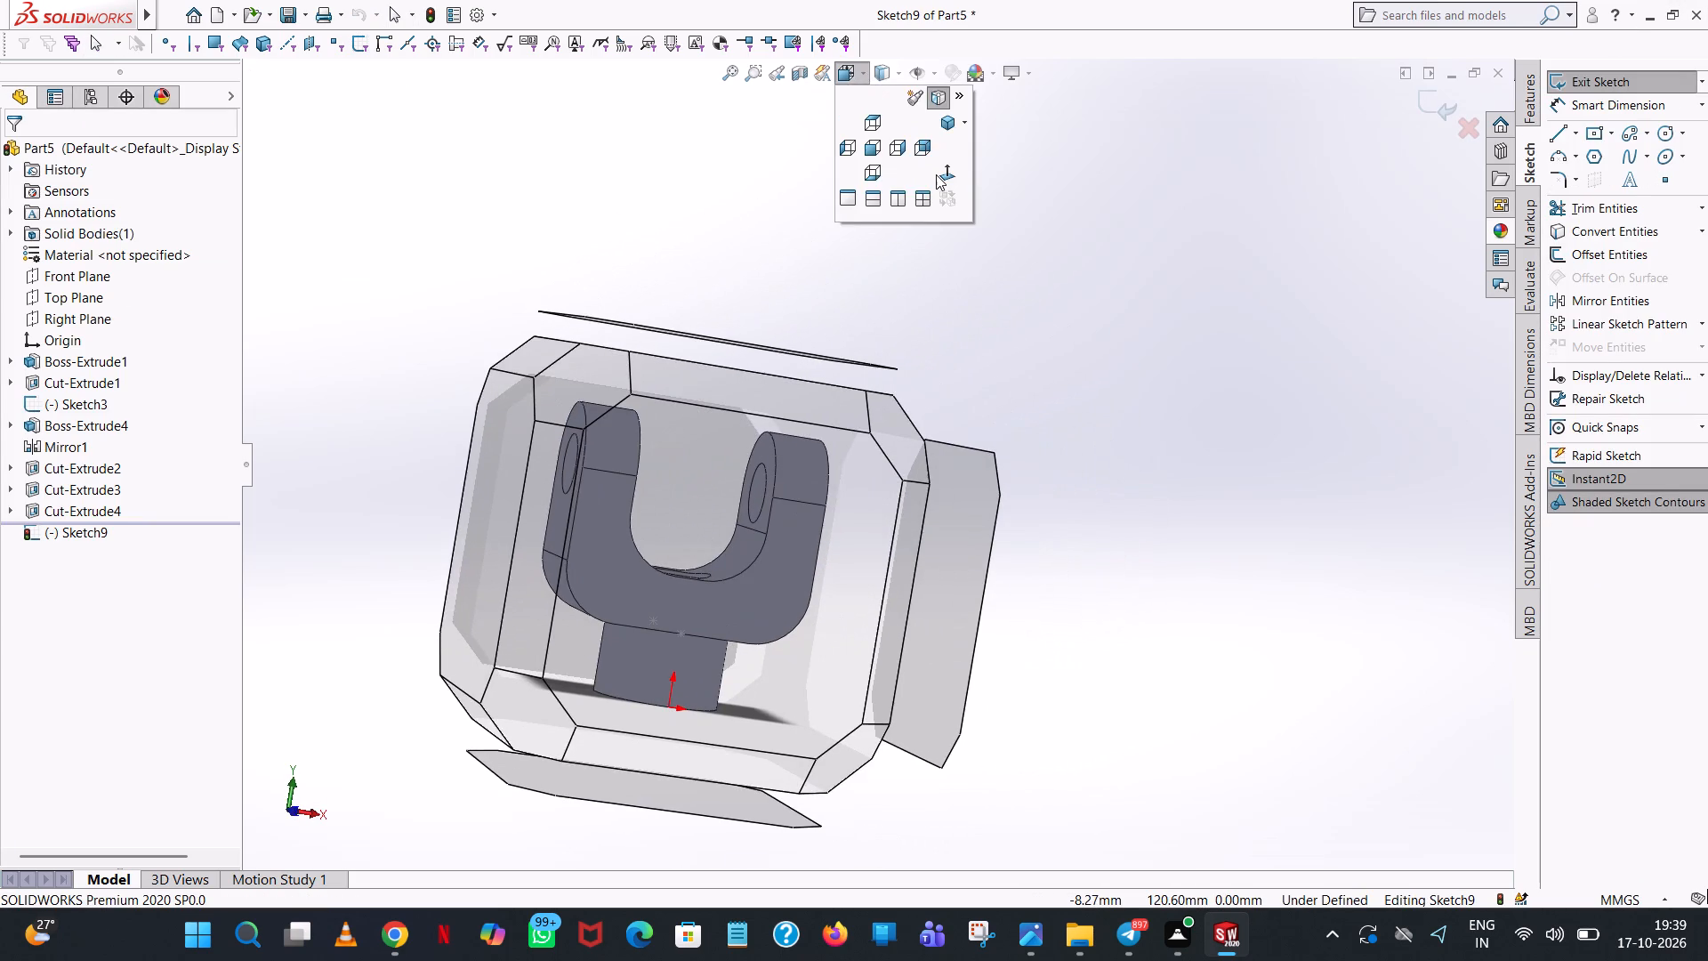
click(936, 174)
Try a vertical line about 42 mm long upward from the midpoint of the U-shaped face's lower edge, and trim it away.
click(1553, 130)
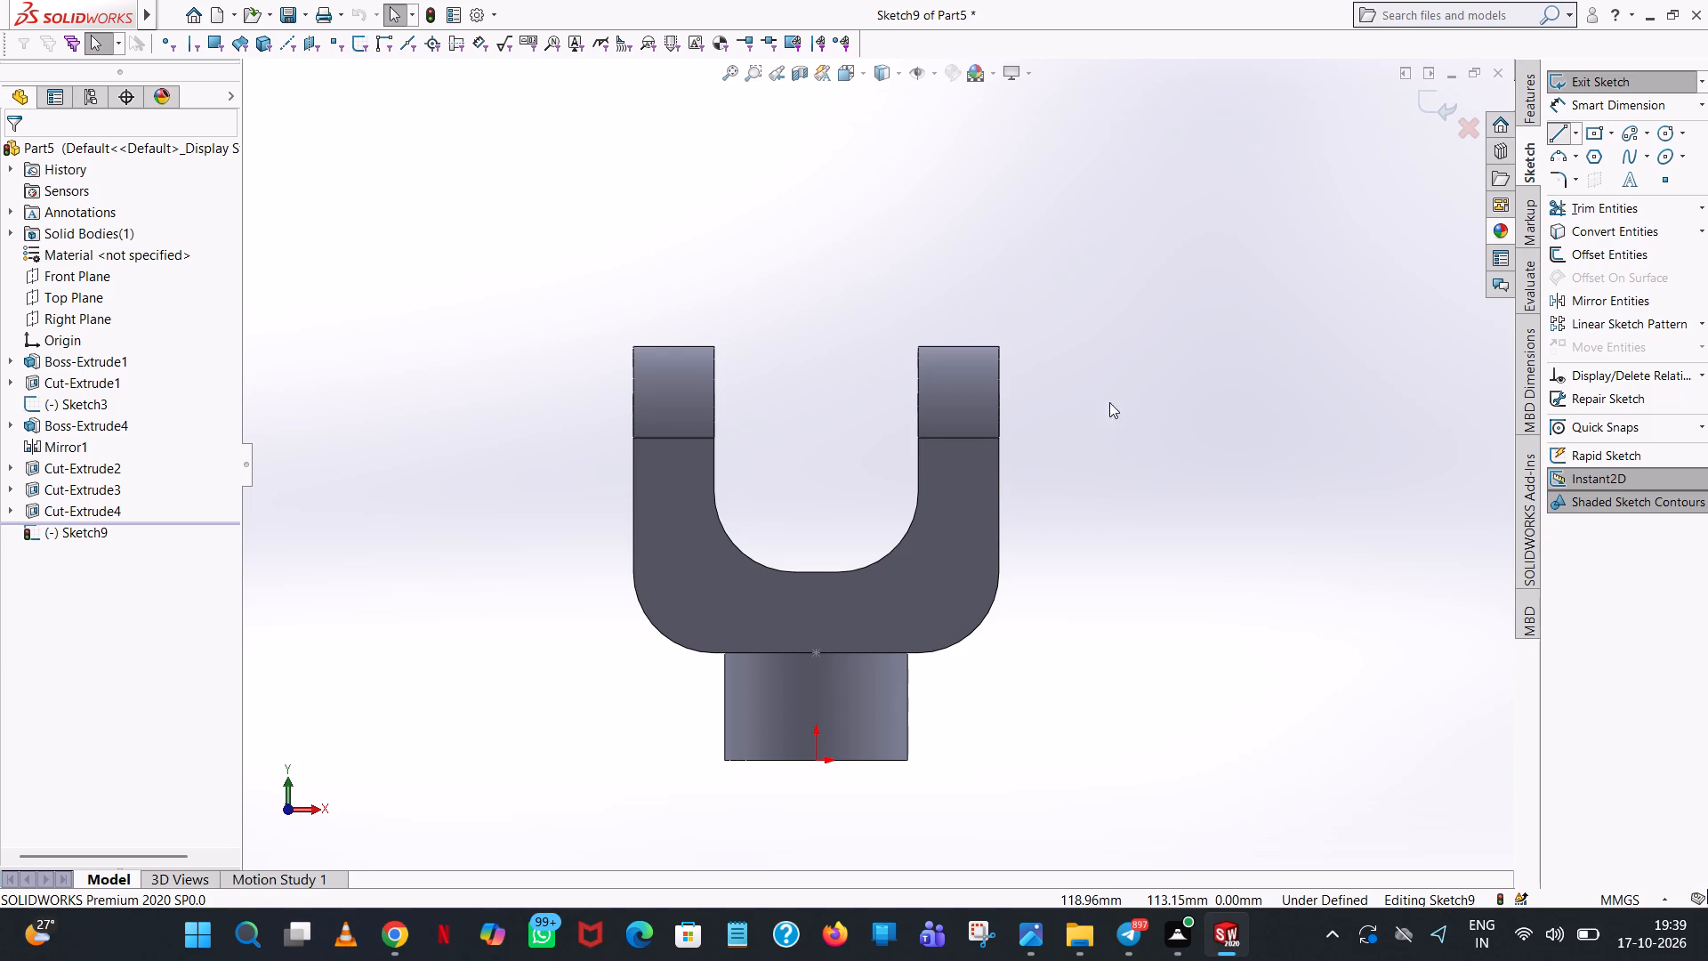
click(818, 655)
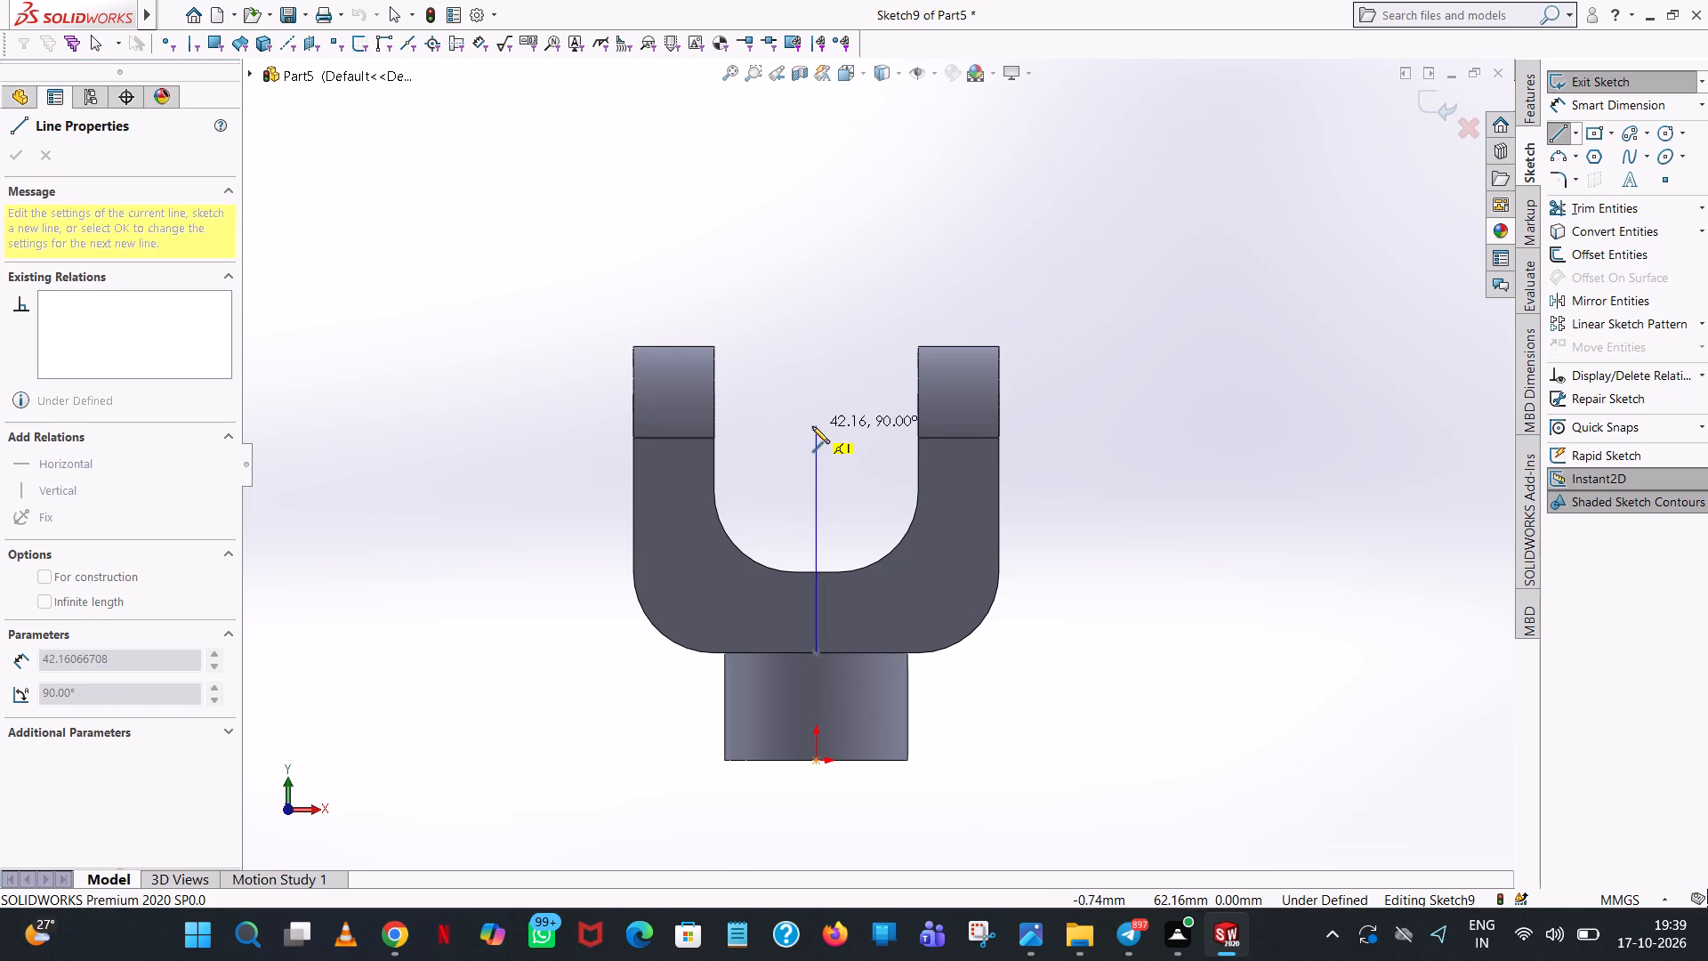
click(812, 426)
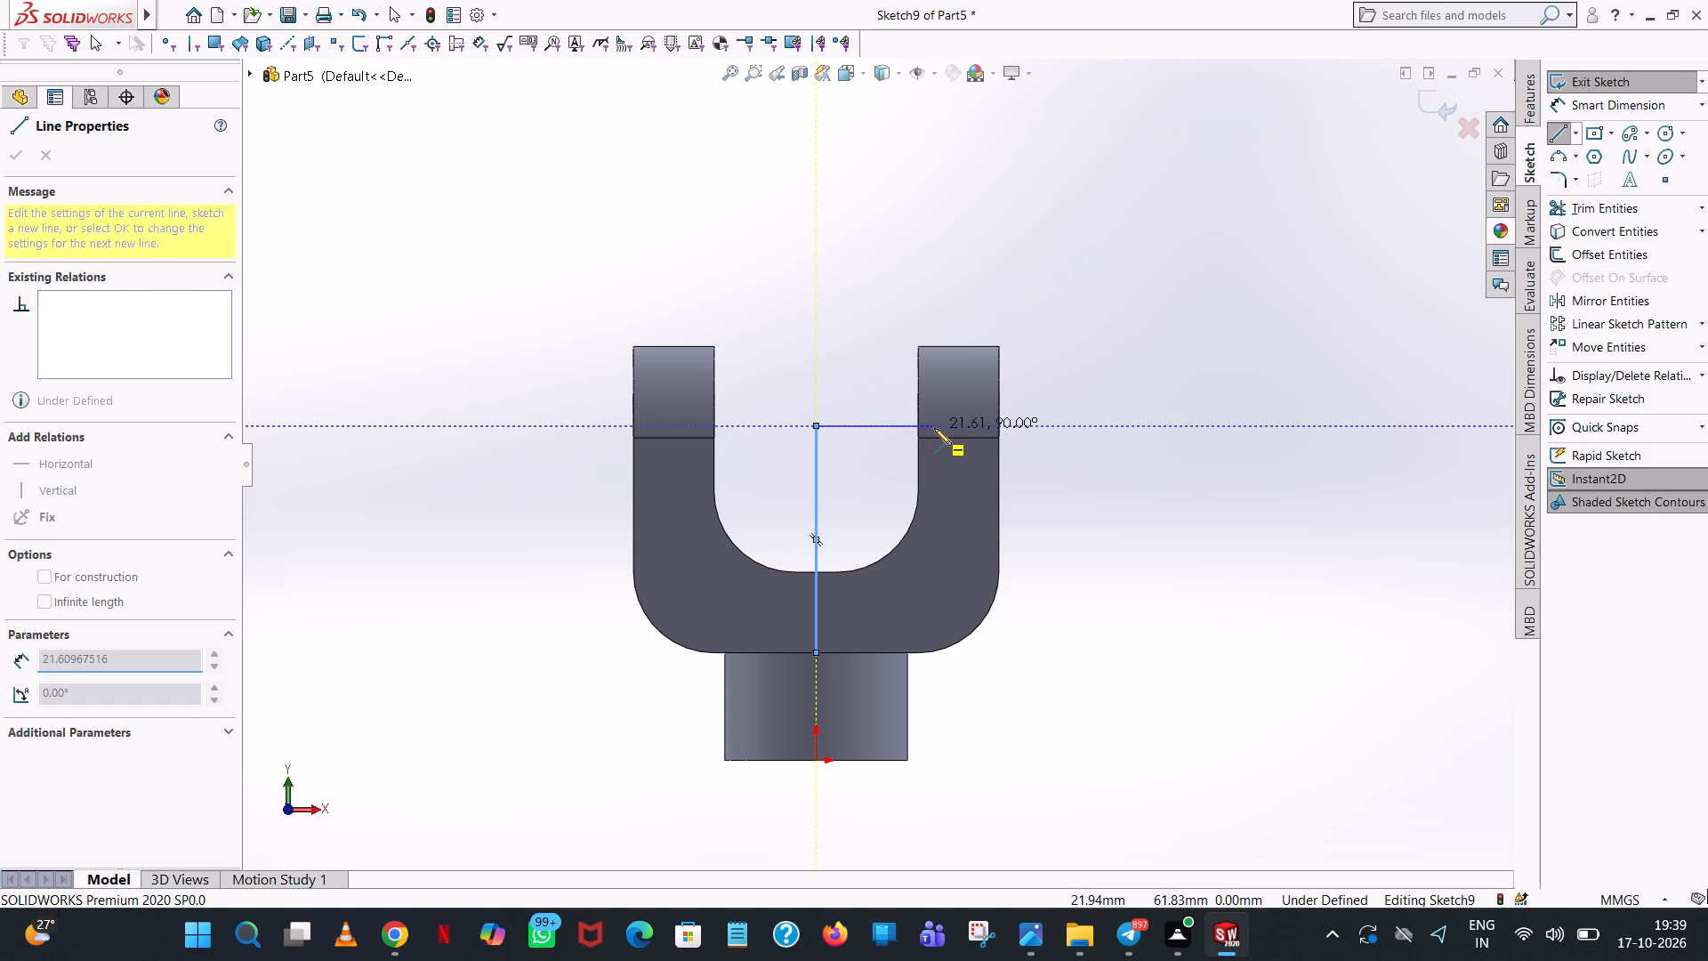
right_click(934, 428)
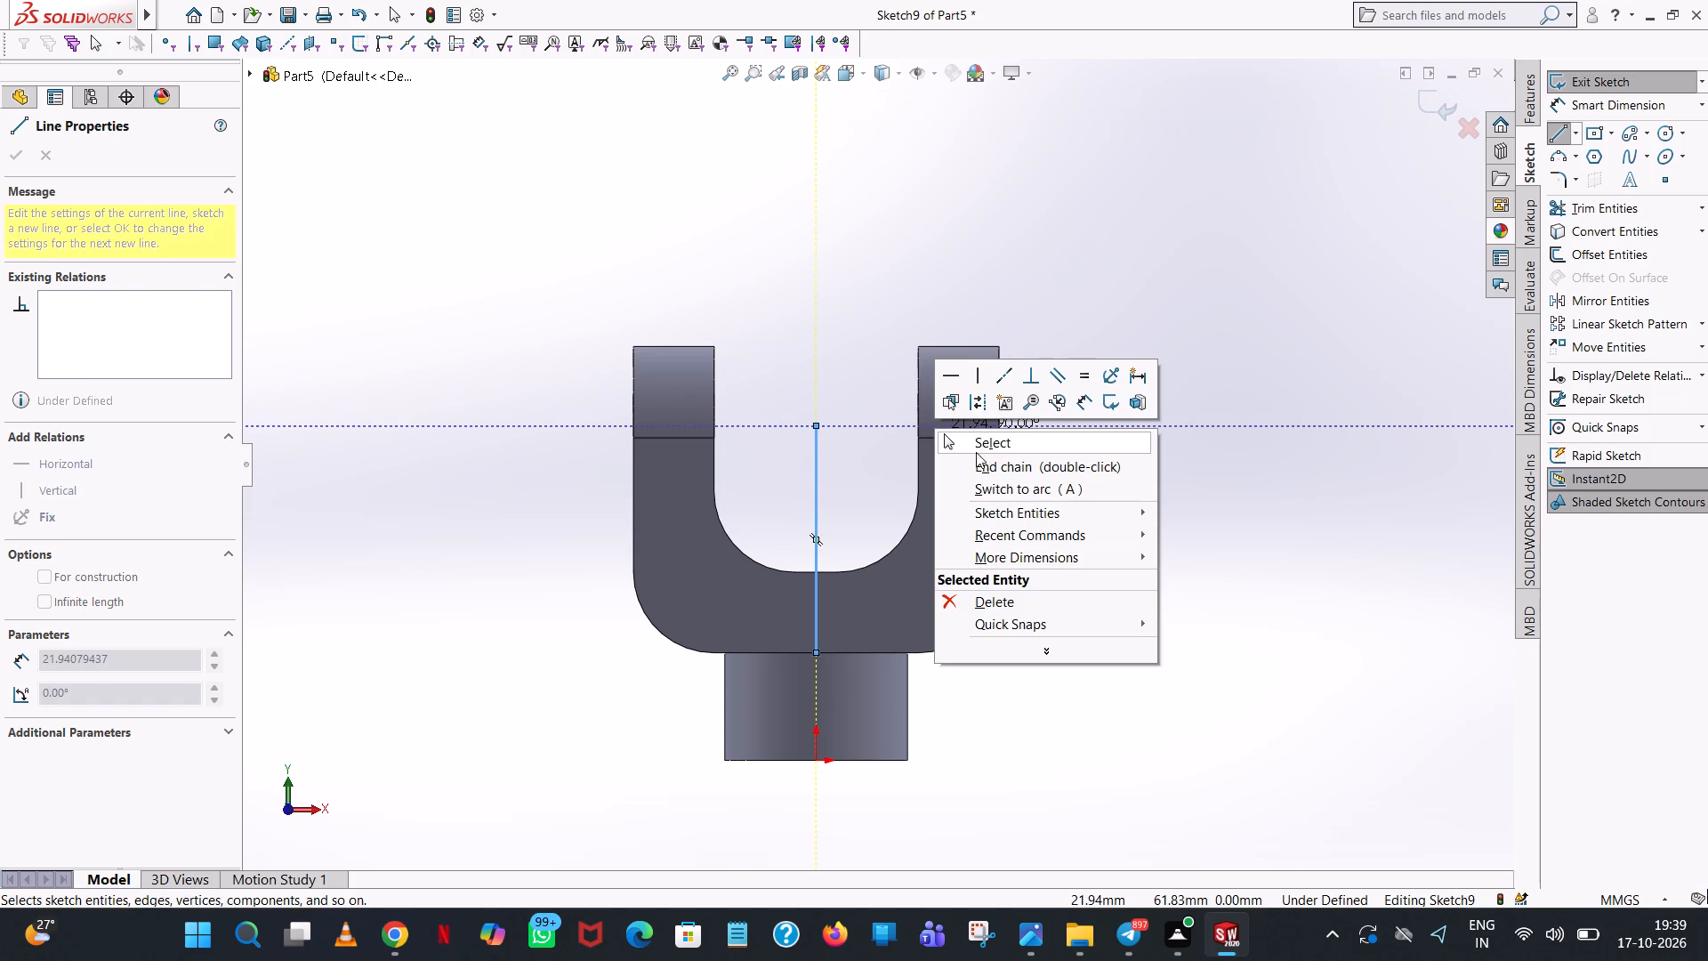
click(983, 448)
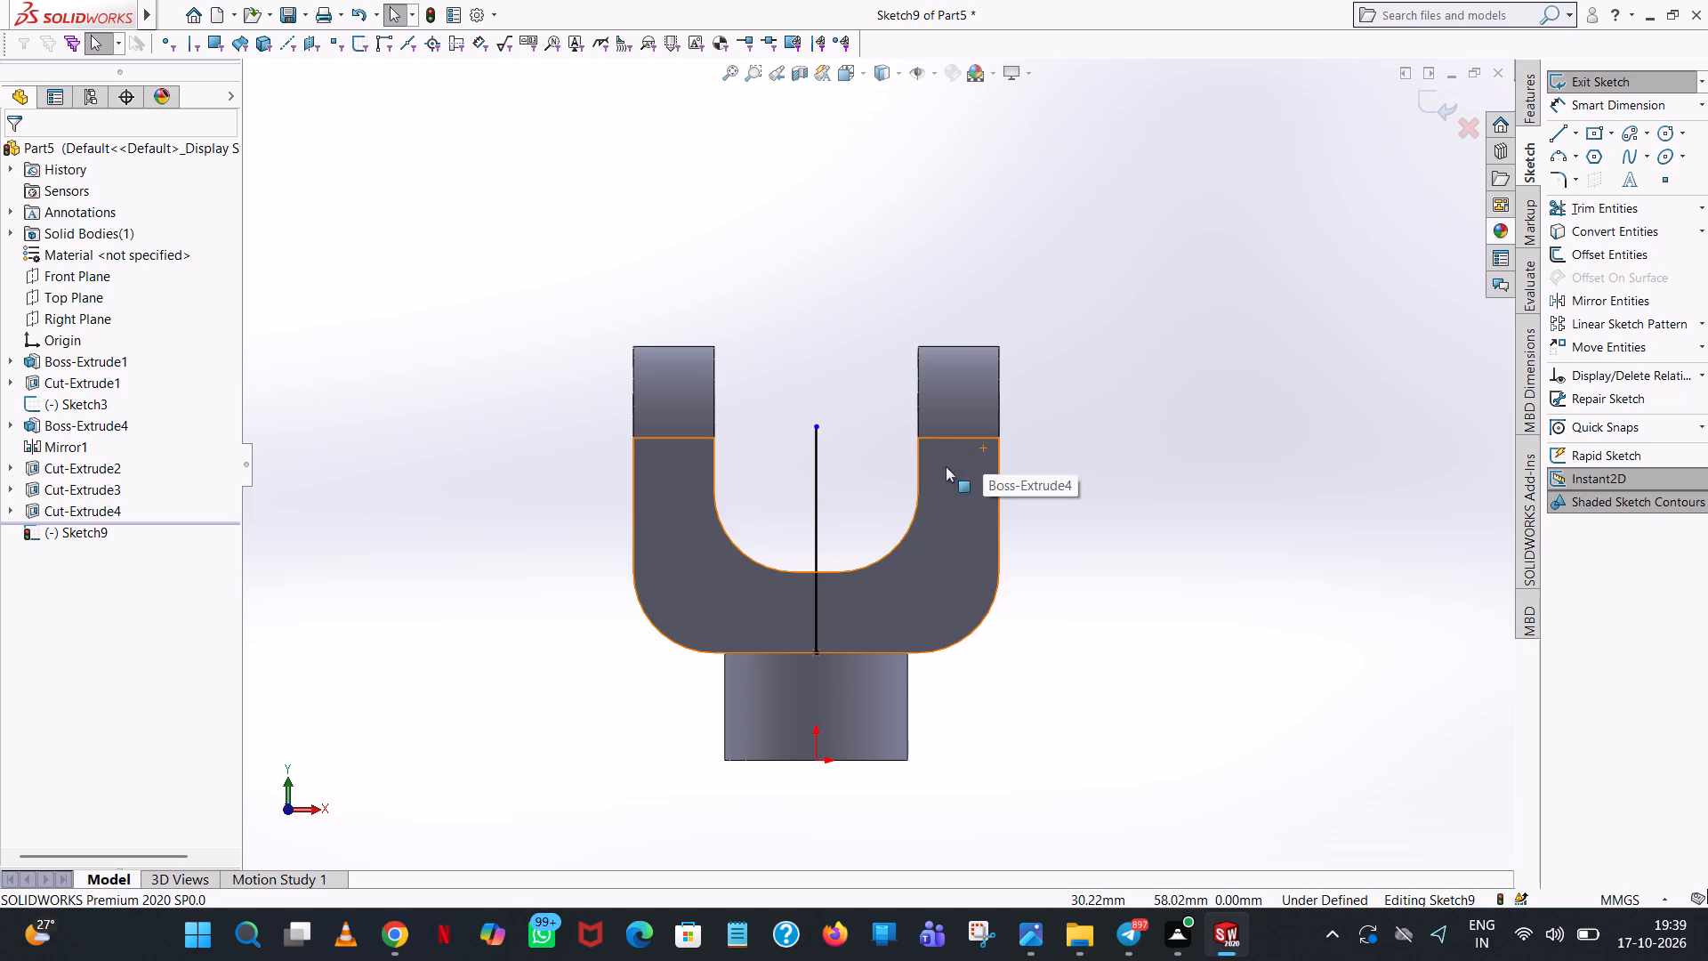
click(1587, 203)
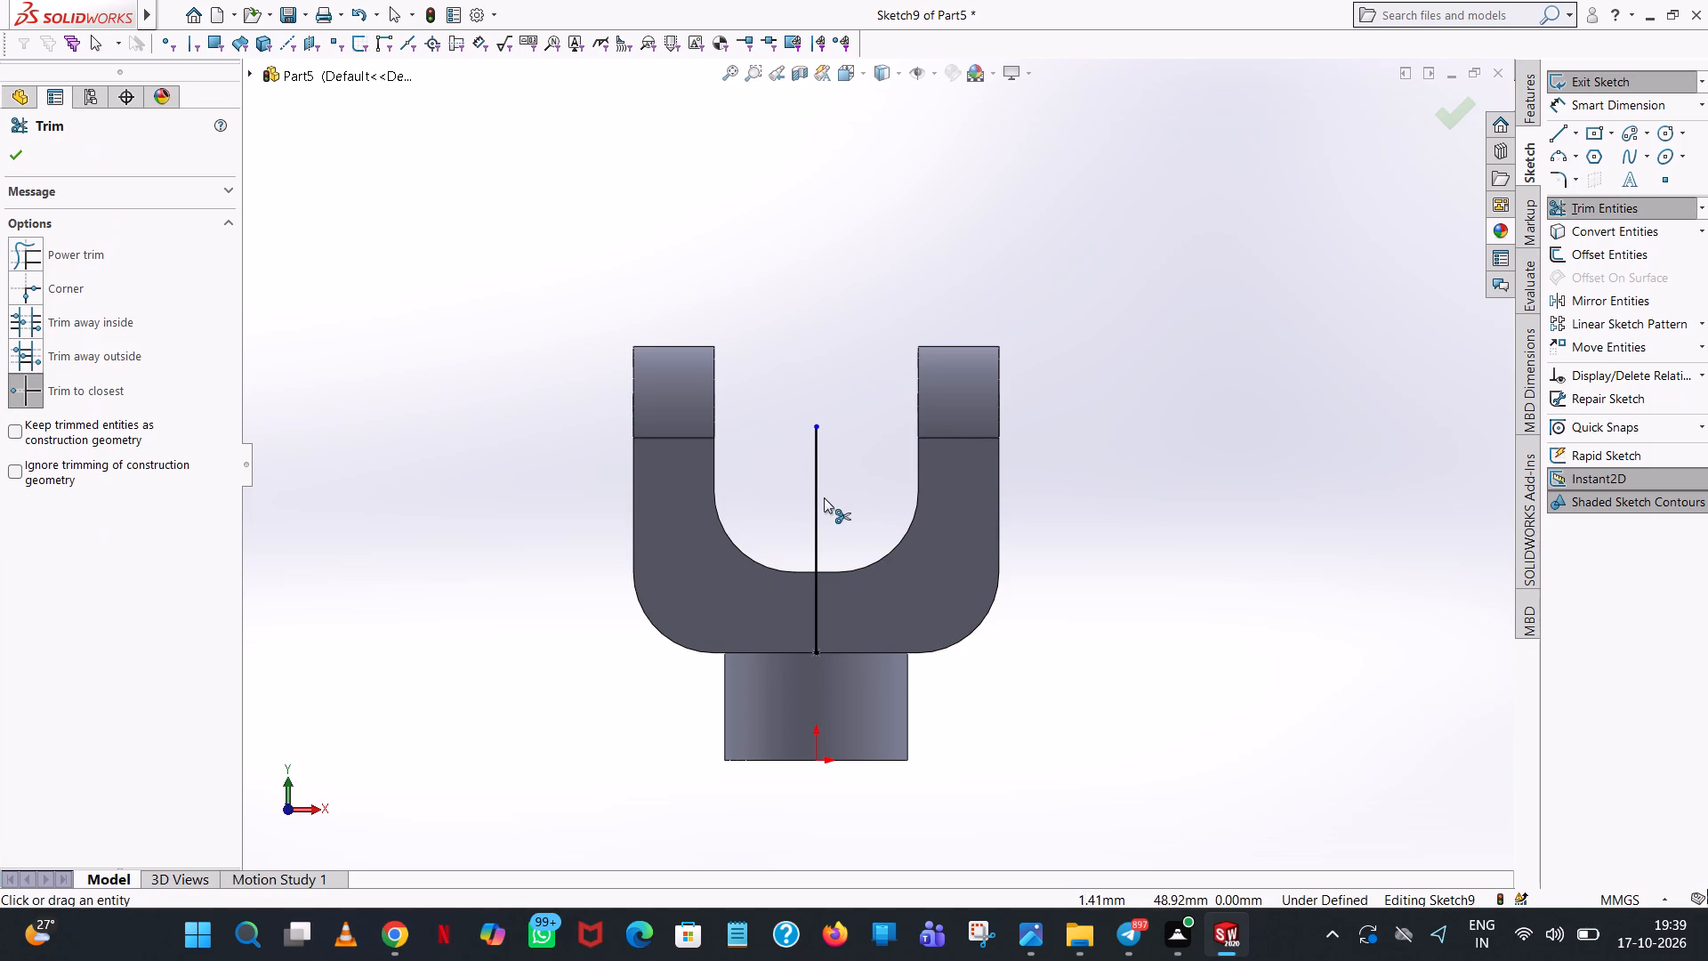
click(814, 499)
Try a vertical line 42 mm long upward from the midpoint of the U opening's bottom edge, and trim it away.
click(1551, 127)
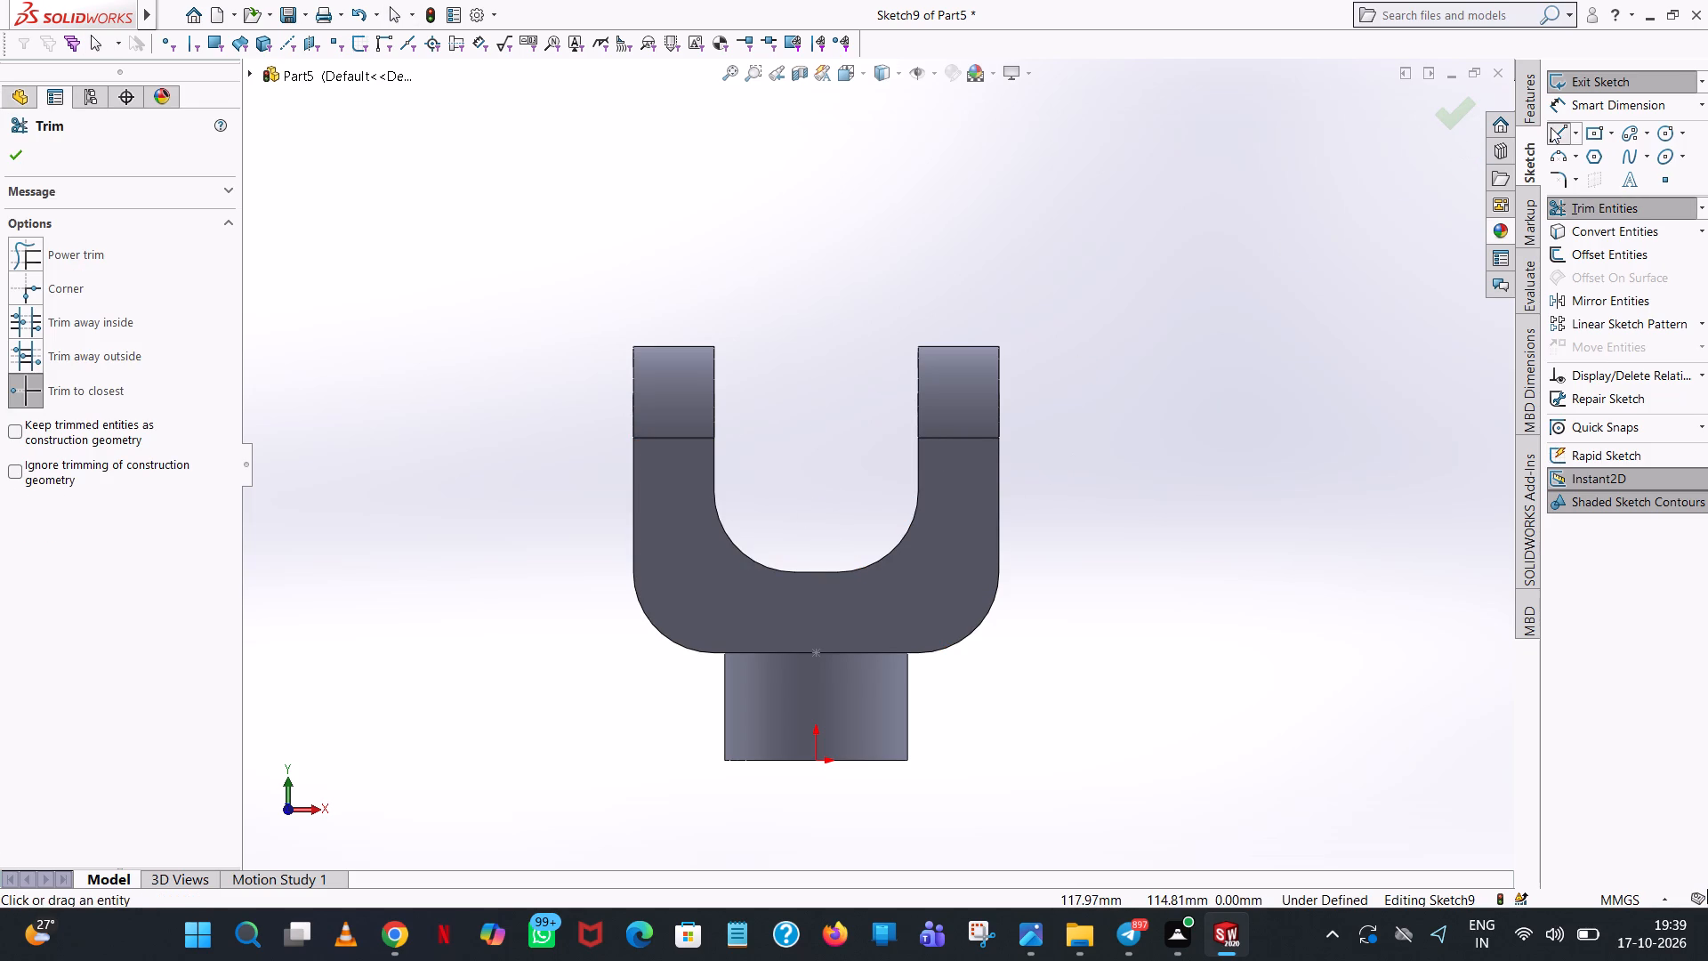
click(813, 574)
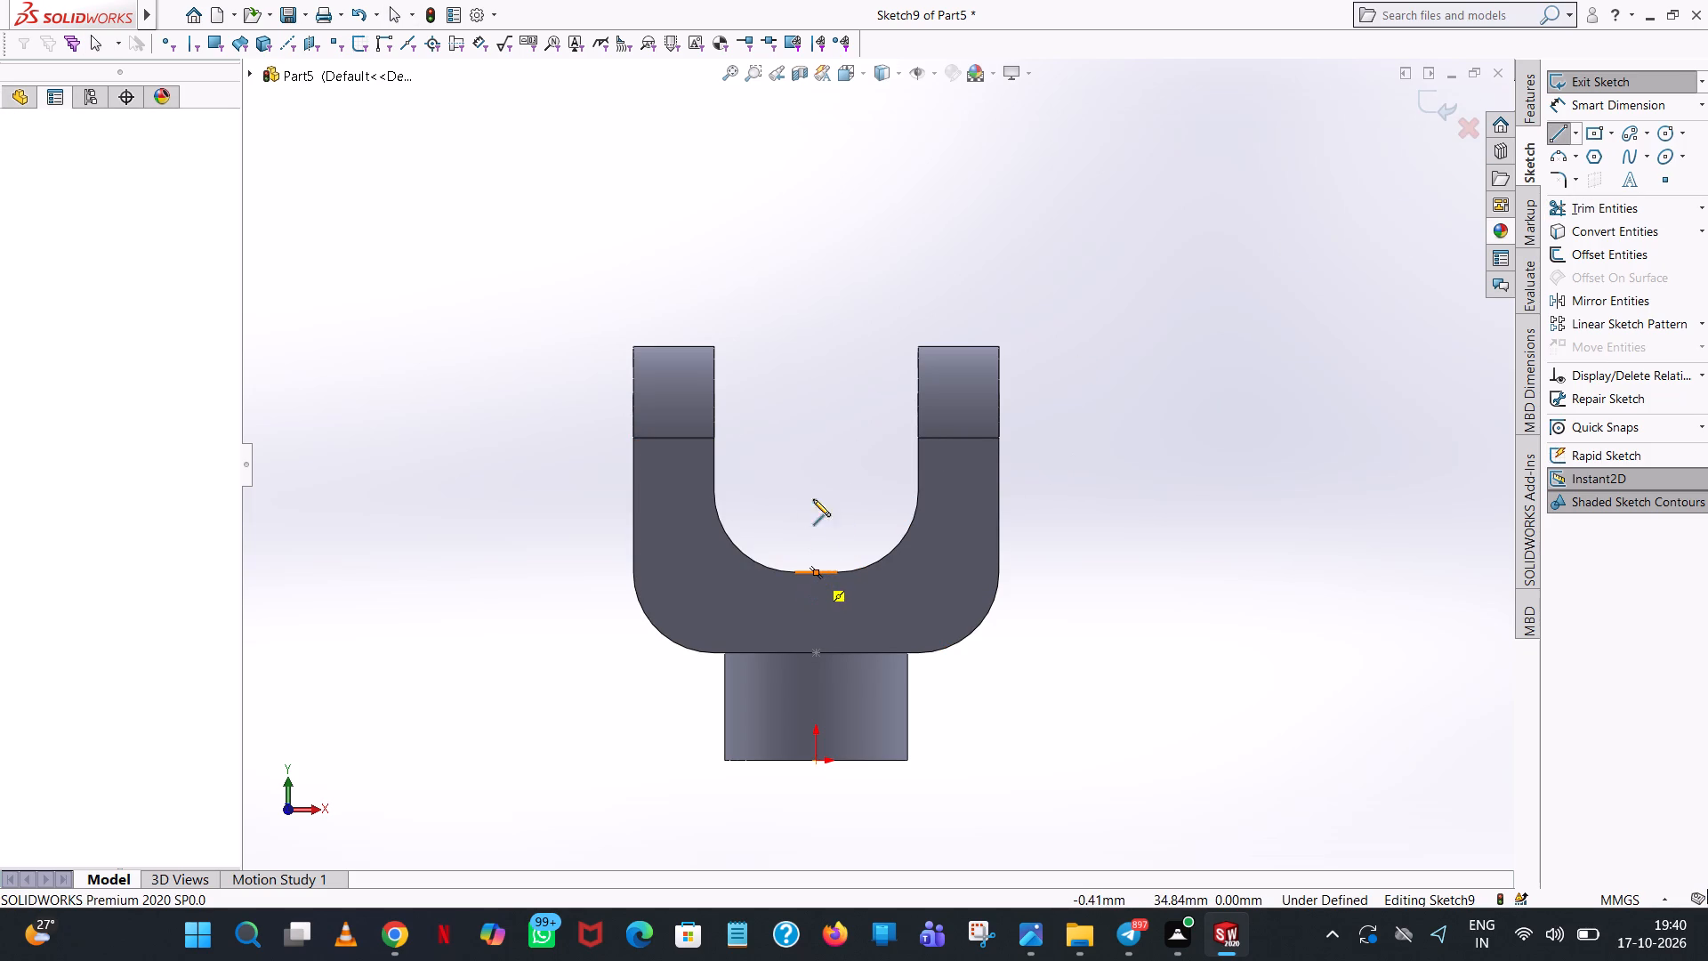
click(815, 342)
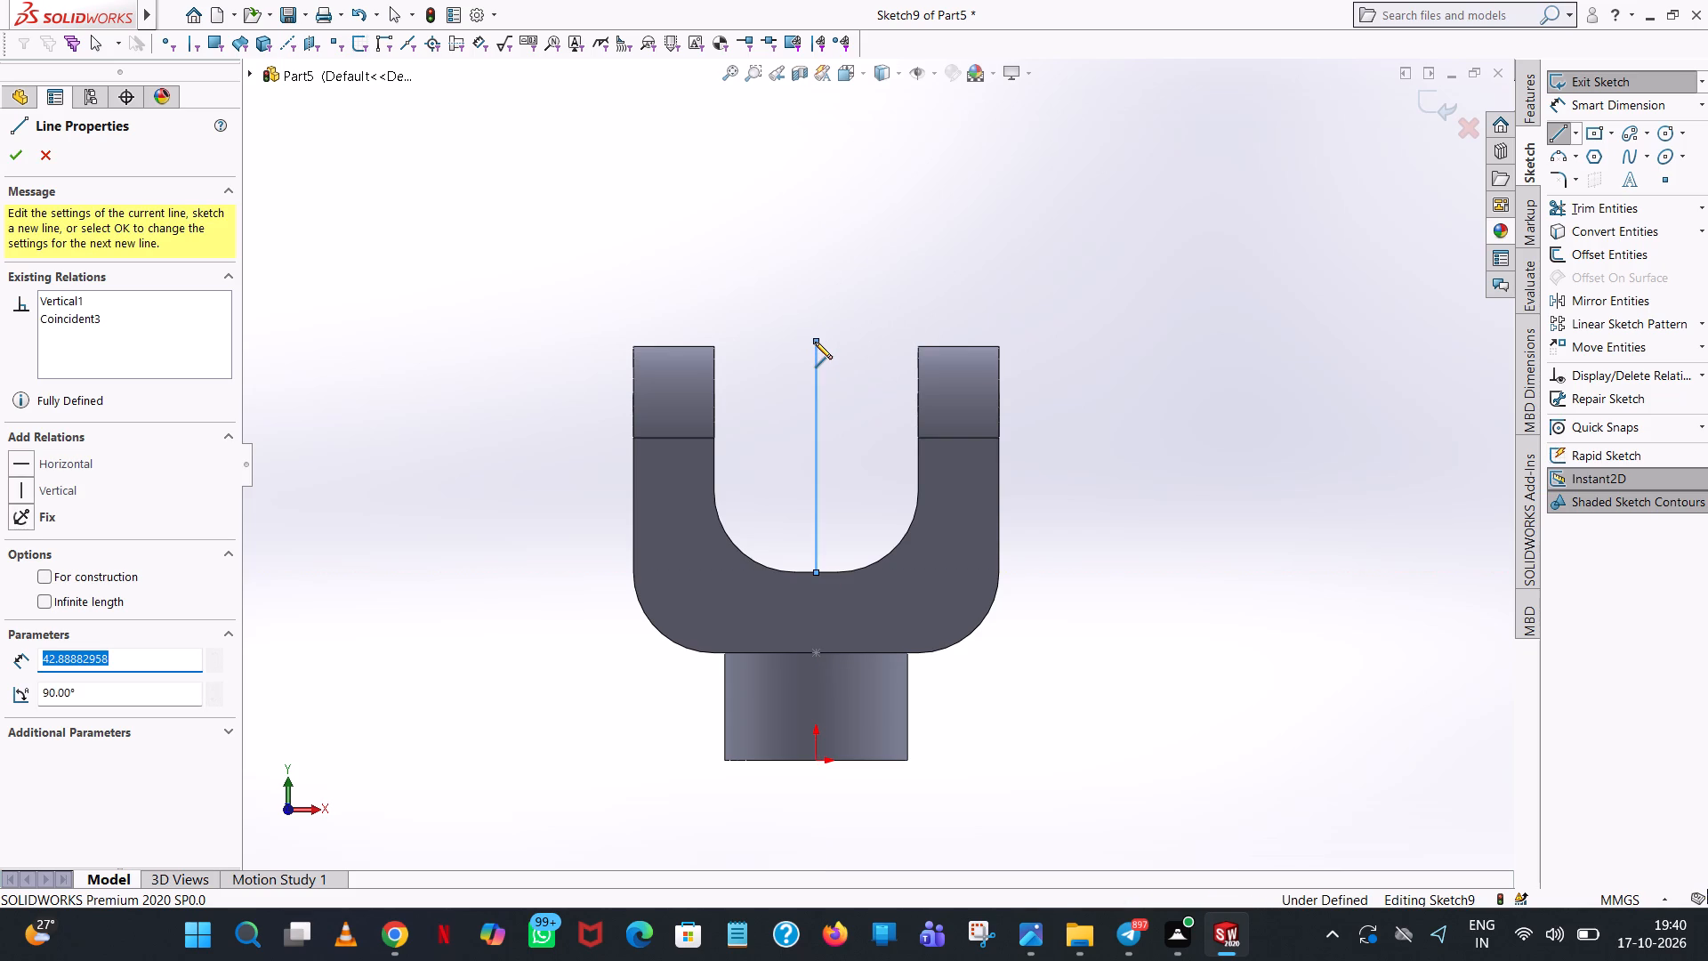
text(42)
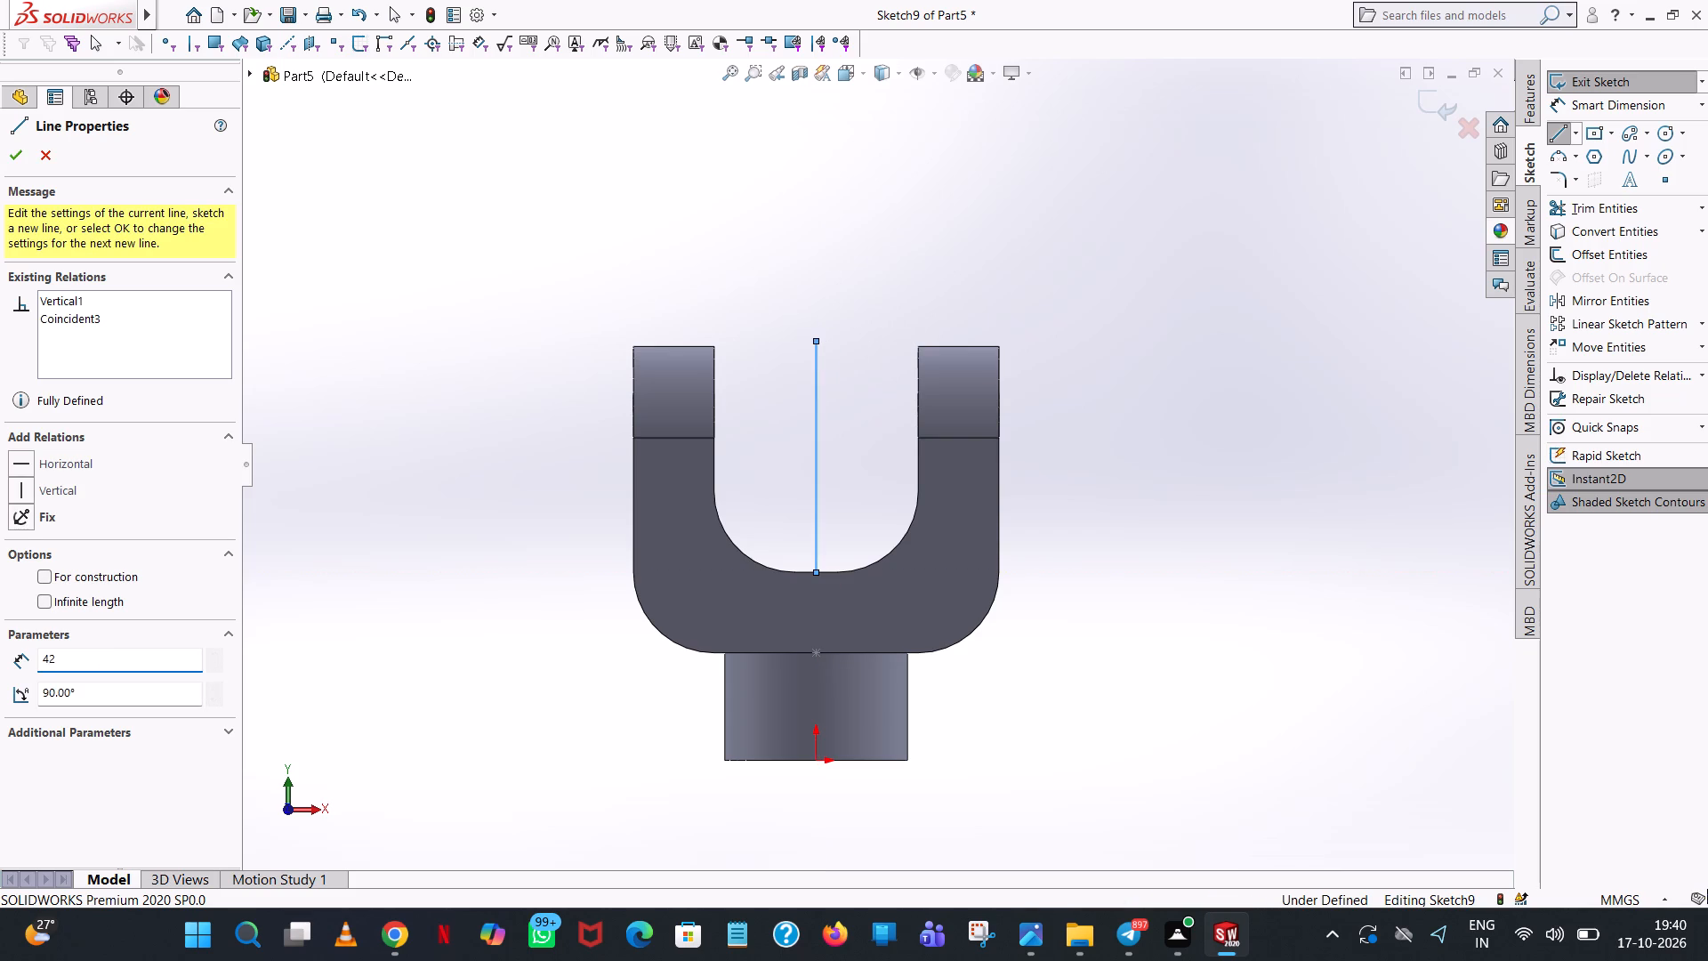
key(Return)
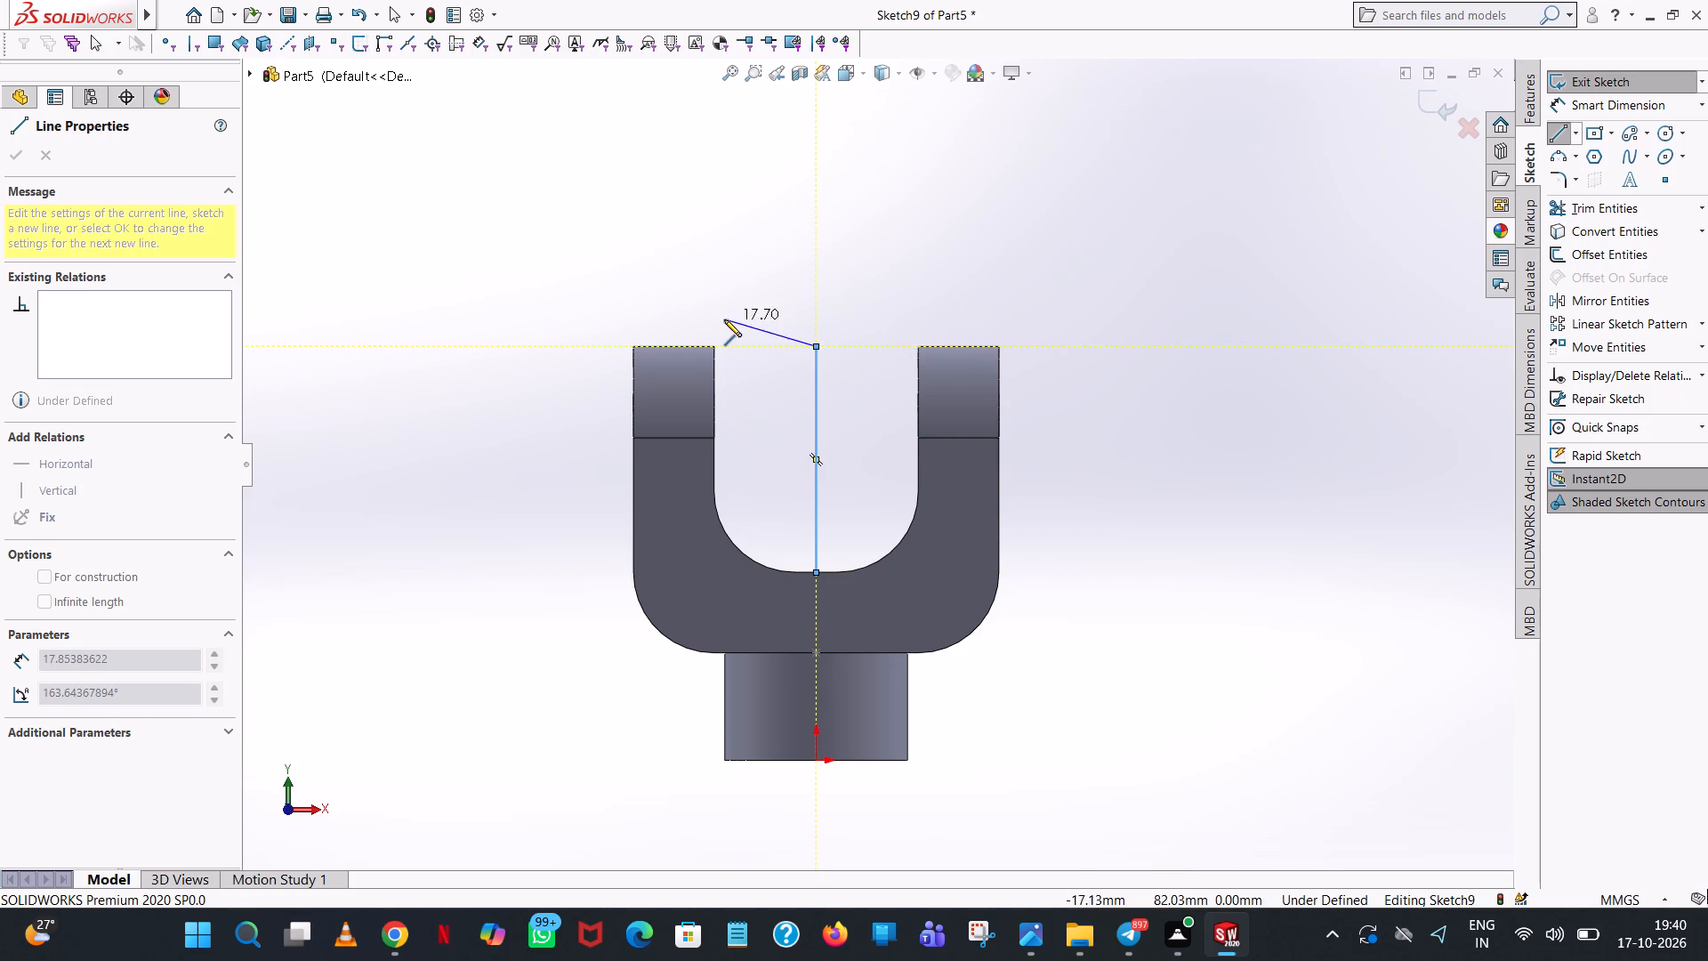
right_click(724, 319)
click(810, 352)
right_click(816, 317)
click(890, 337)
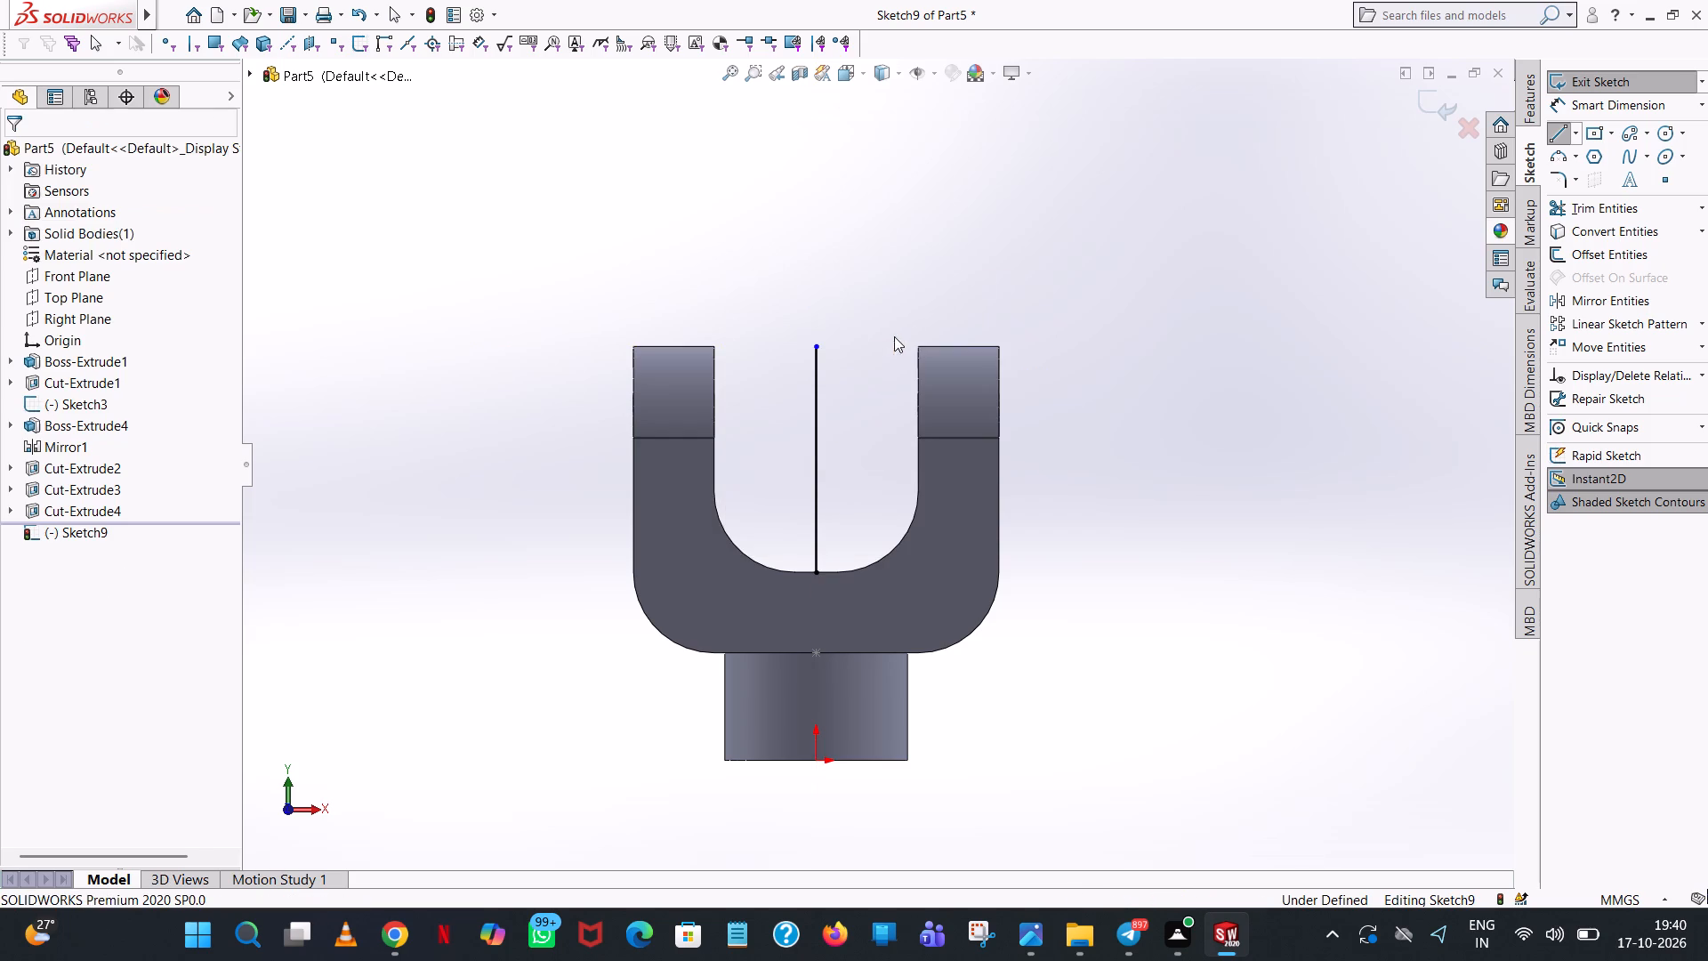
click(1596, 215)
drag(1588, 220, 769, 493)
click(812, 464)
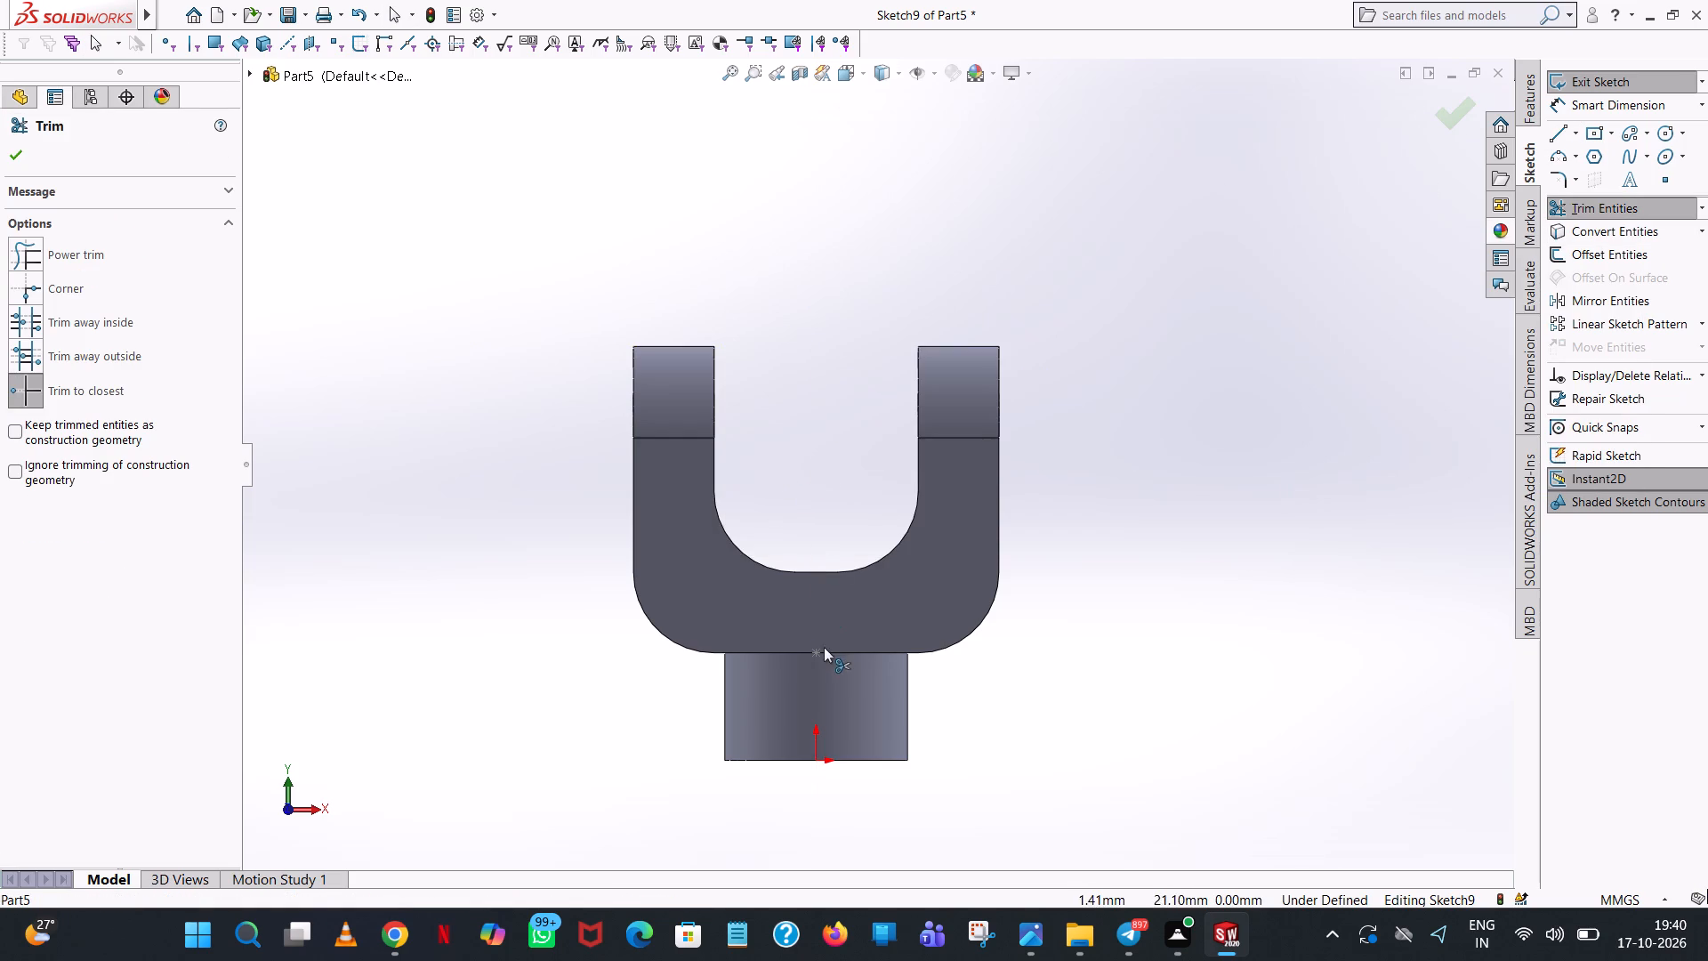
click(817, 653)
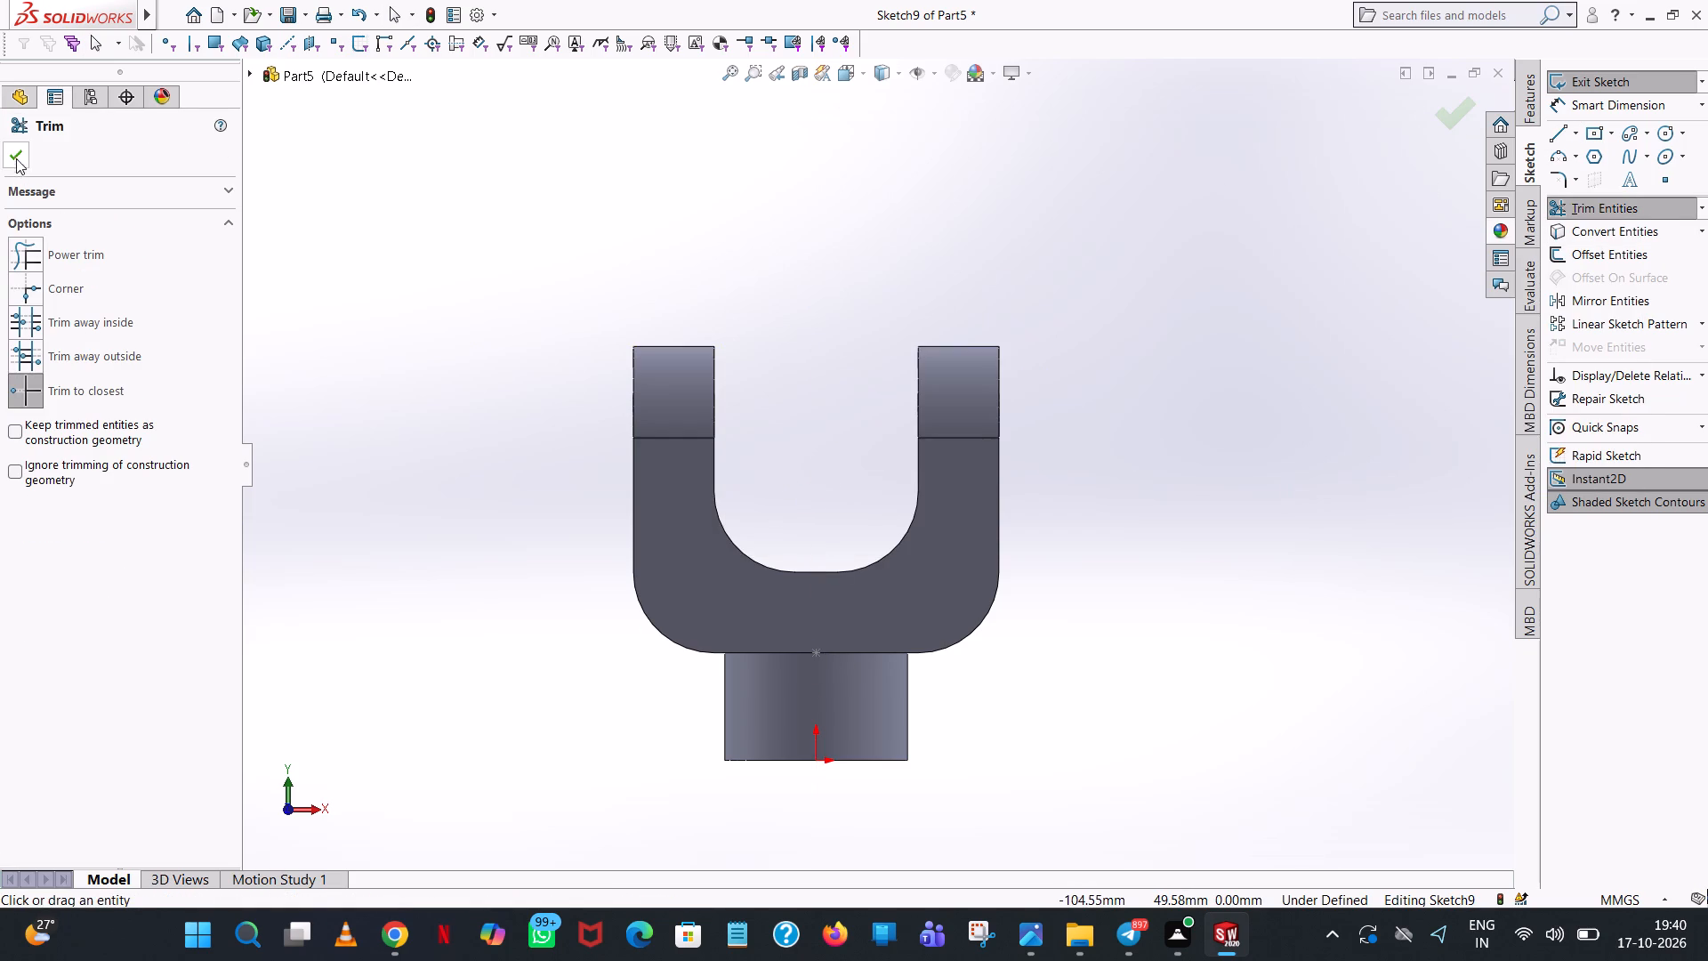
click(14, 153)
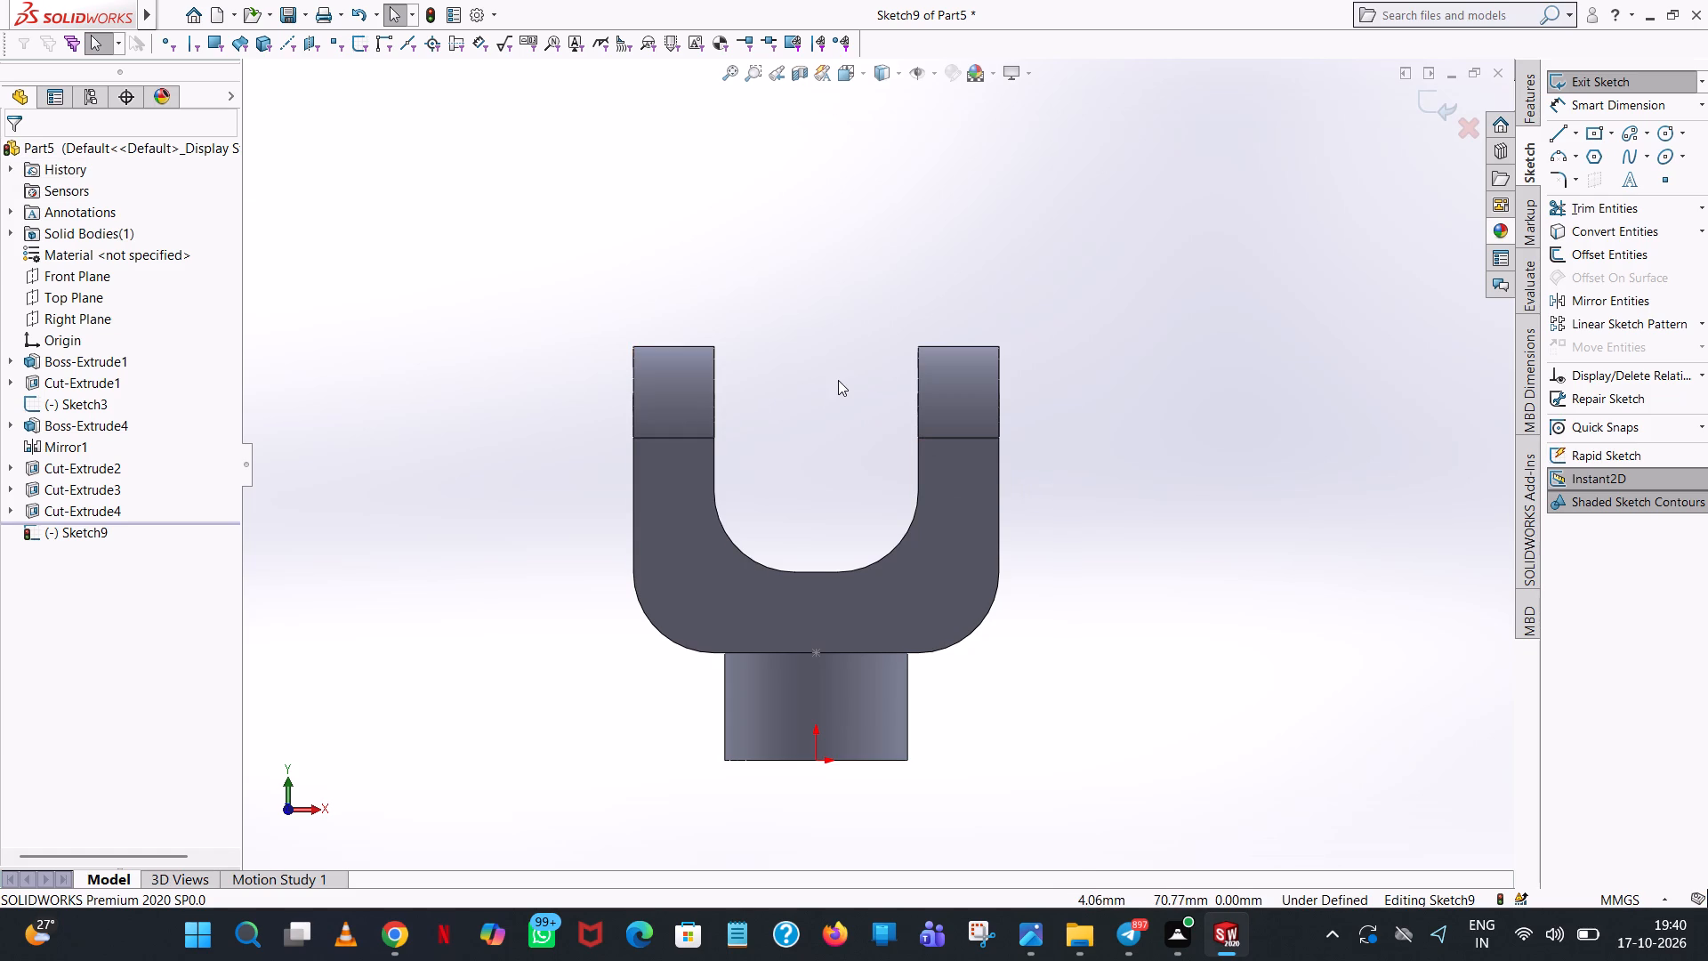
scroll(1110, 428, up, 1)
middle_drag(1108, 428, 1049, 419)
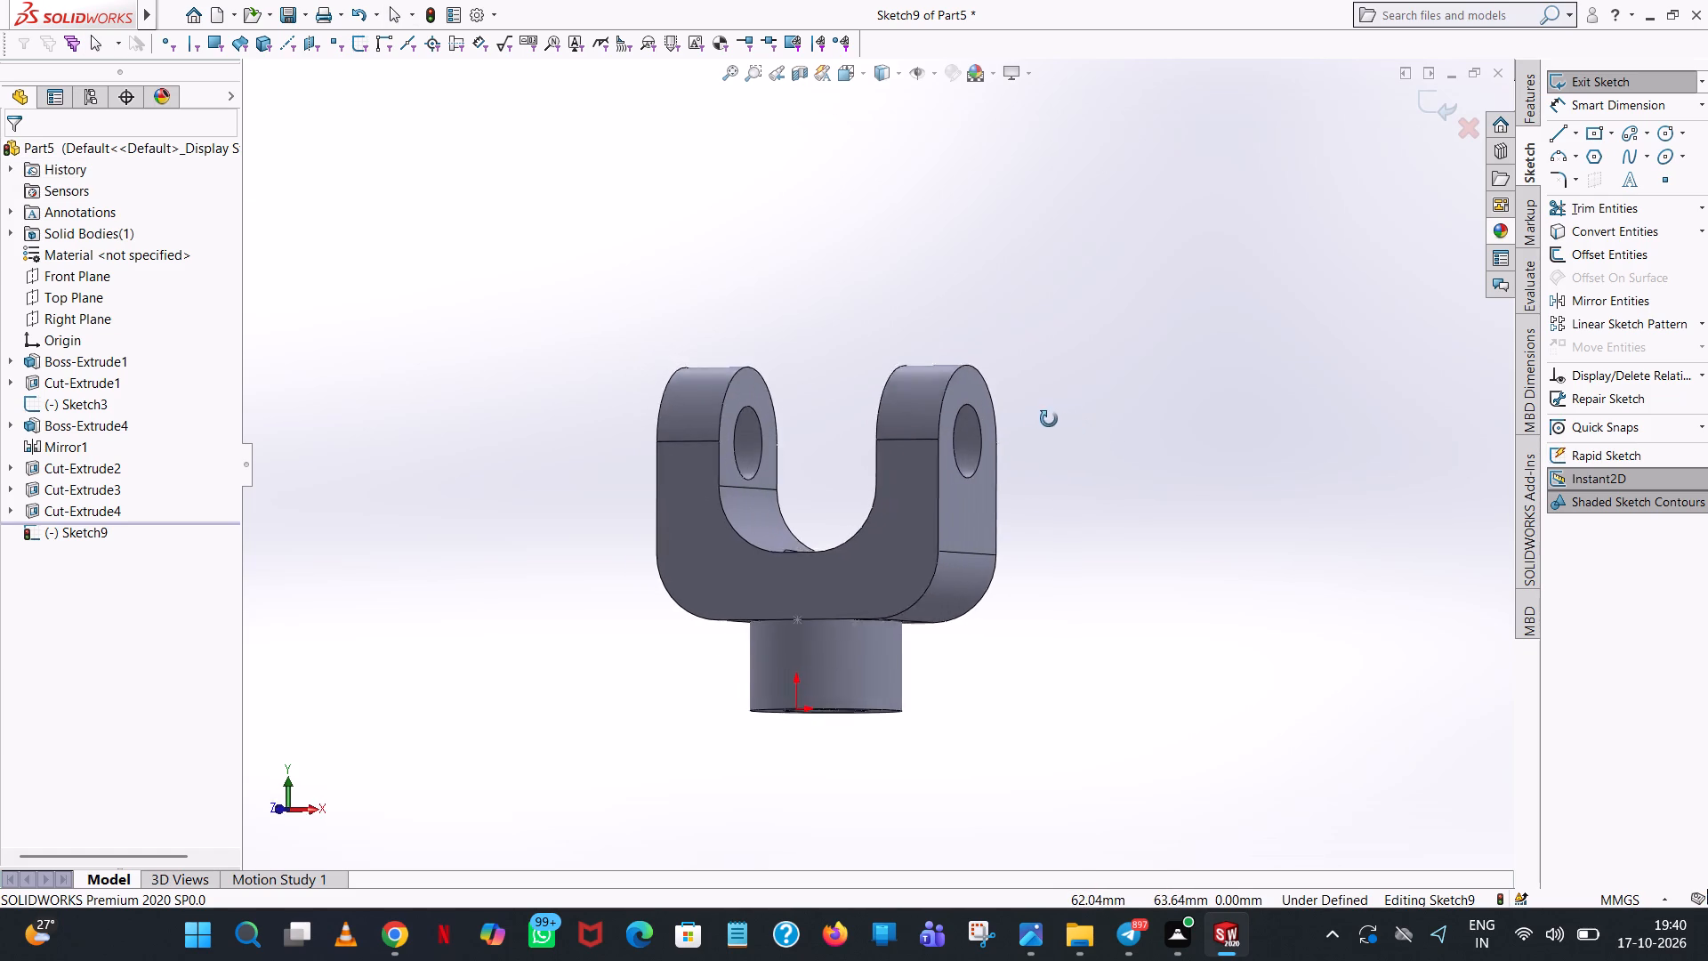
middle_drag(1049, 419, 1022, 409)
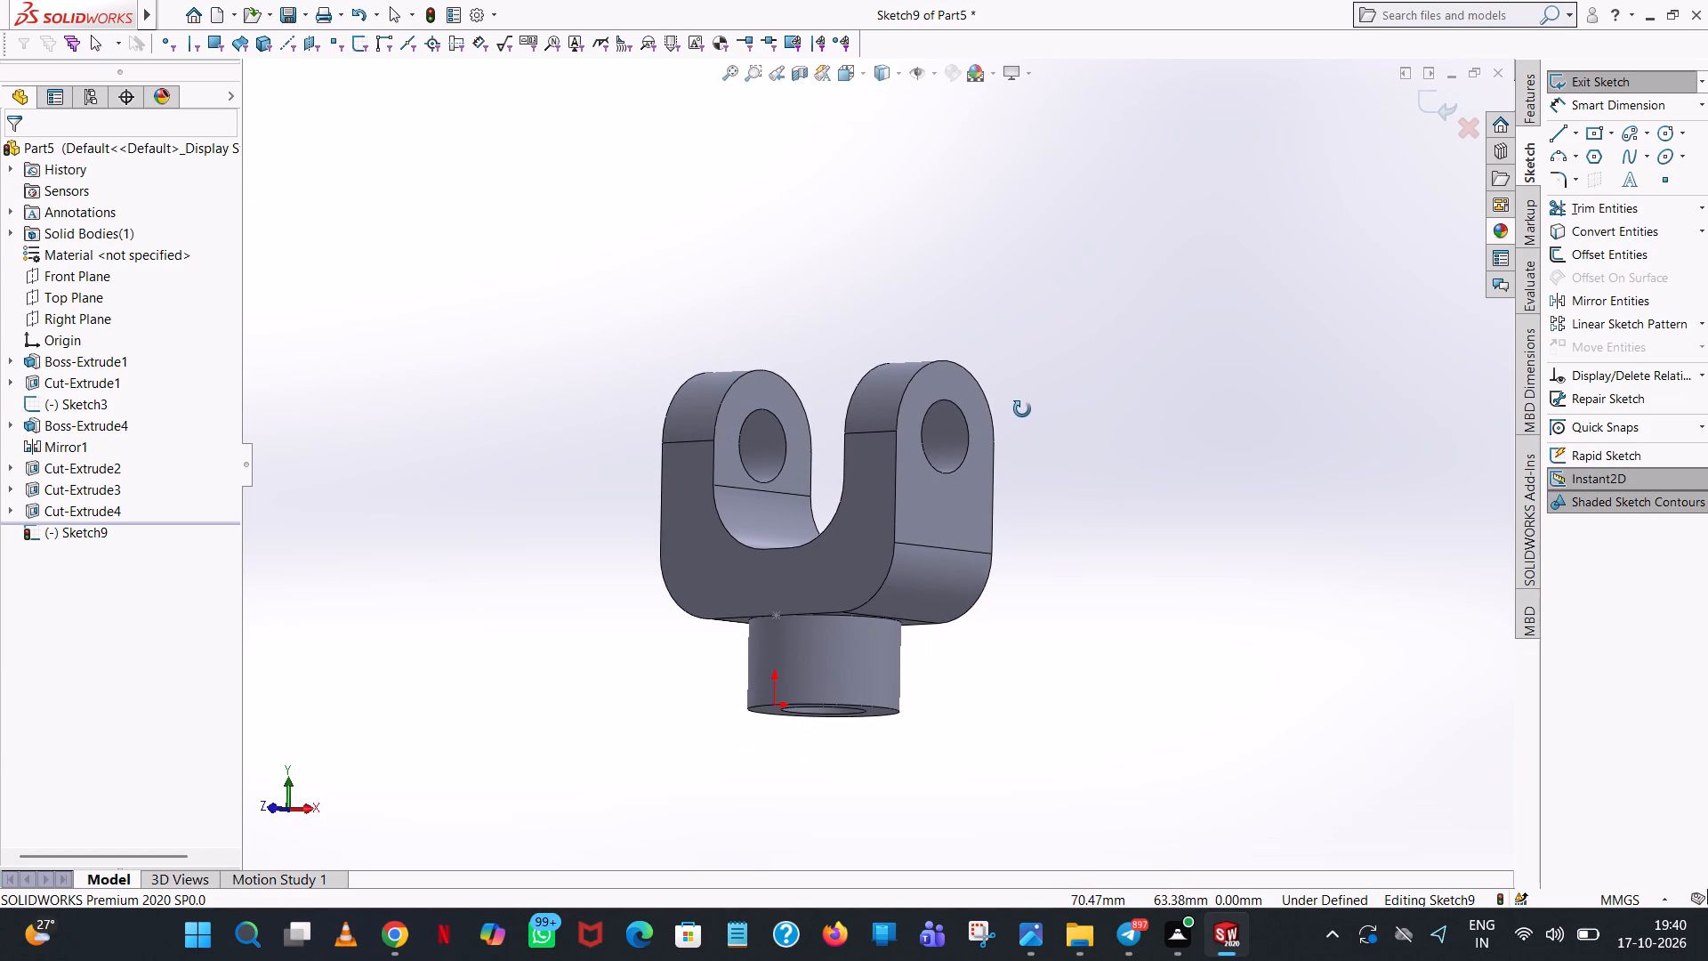
Exit the empty sketch on the fork's U-shaped face.
middle_drag(1022, 409, 1024, 410)
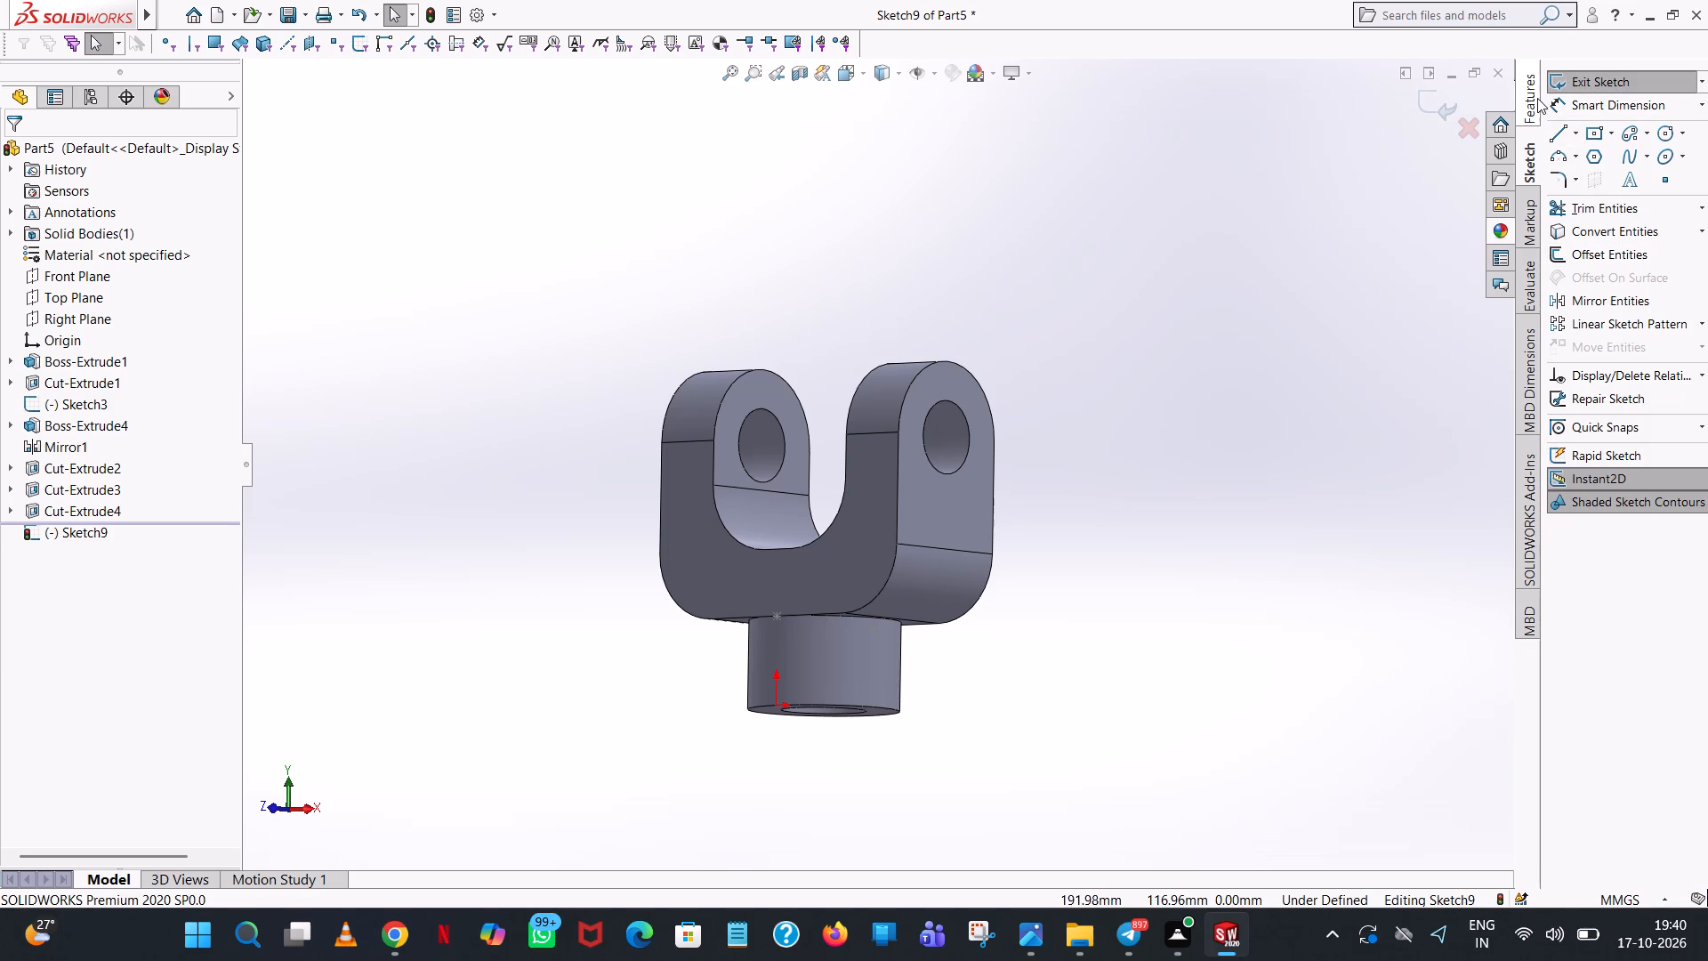
click(1589, 78)
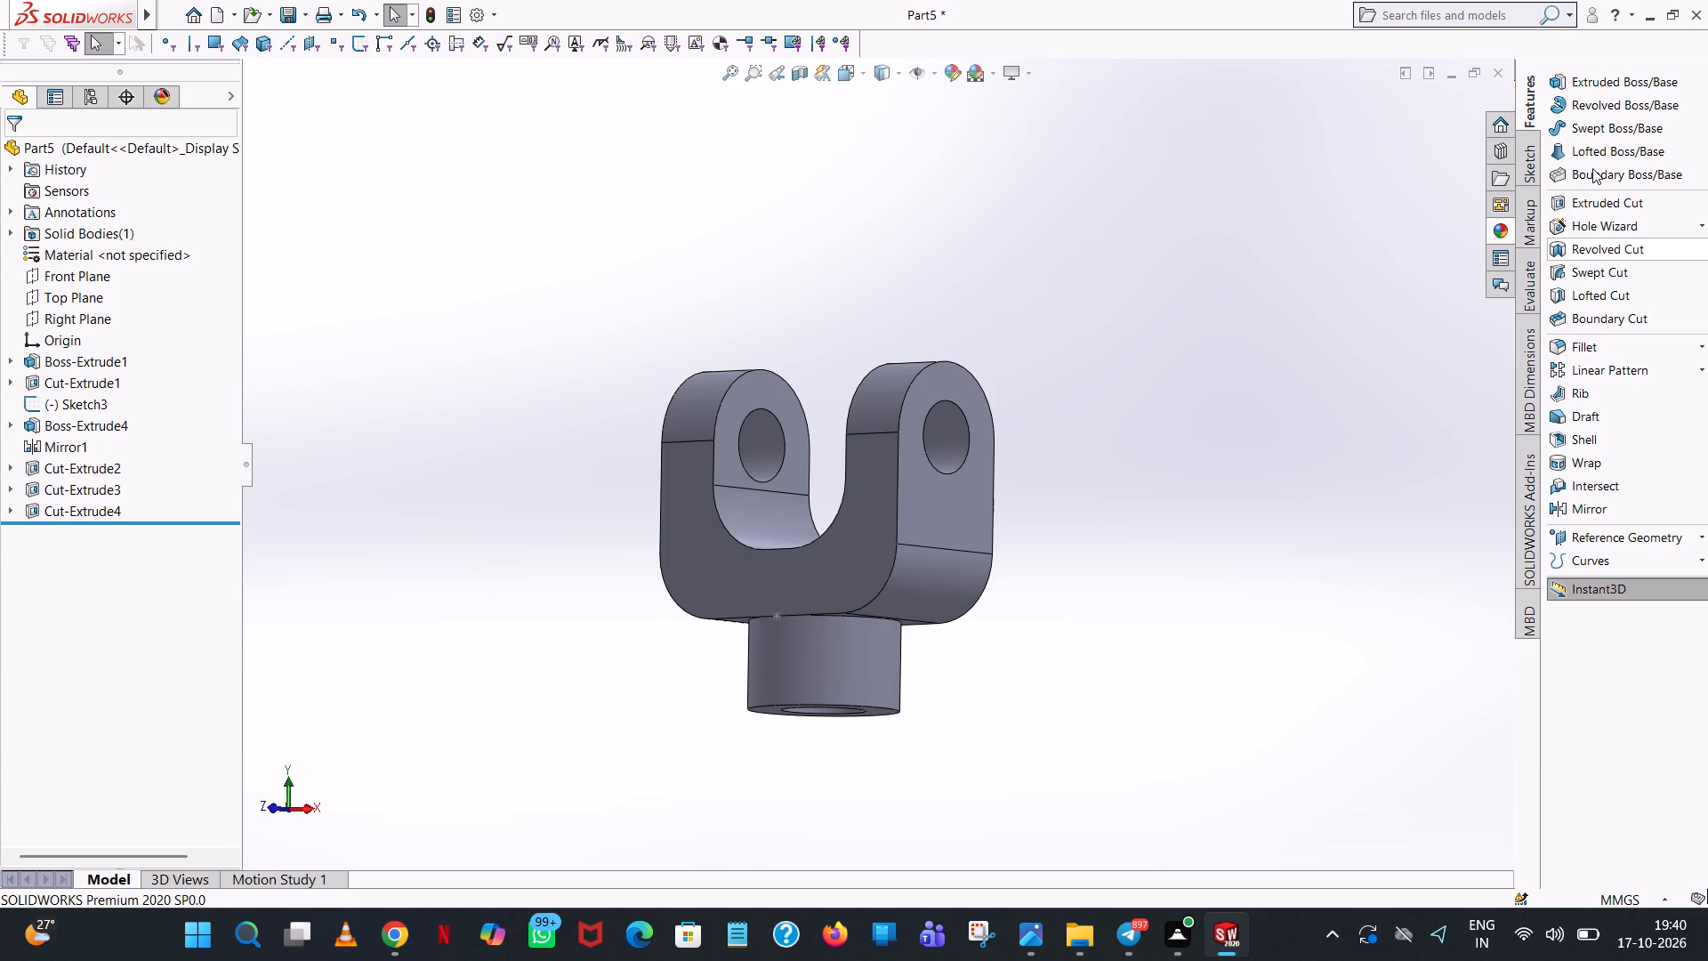
For an extruded cut, start a sketch on the positive X arm's outer flat face and view it face-on.
click(1622, 209)
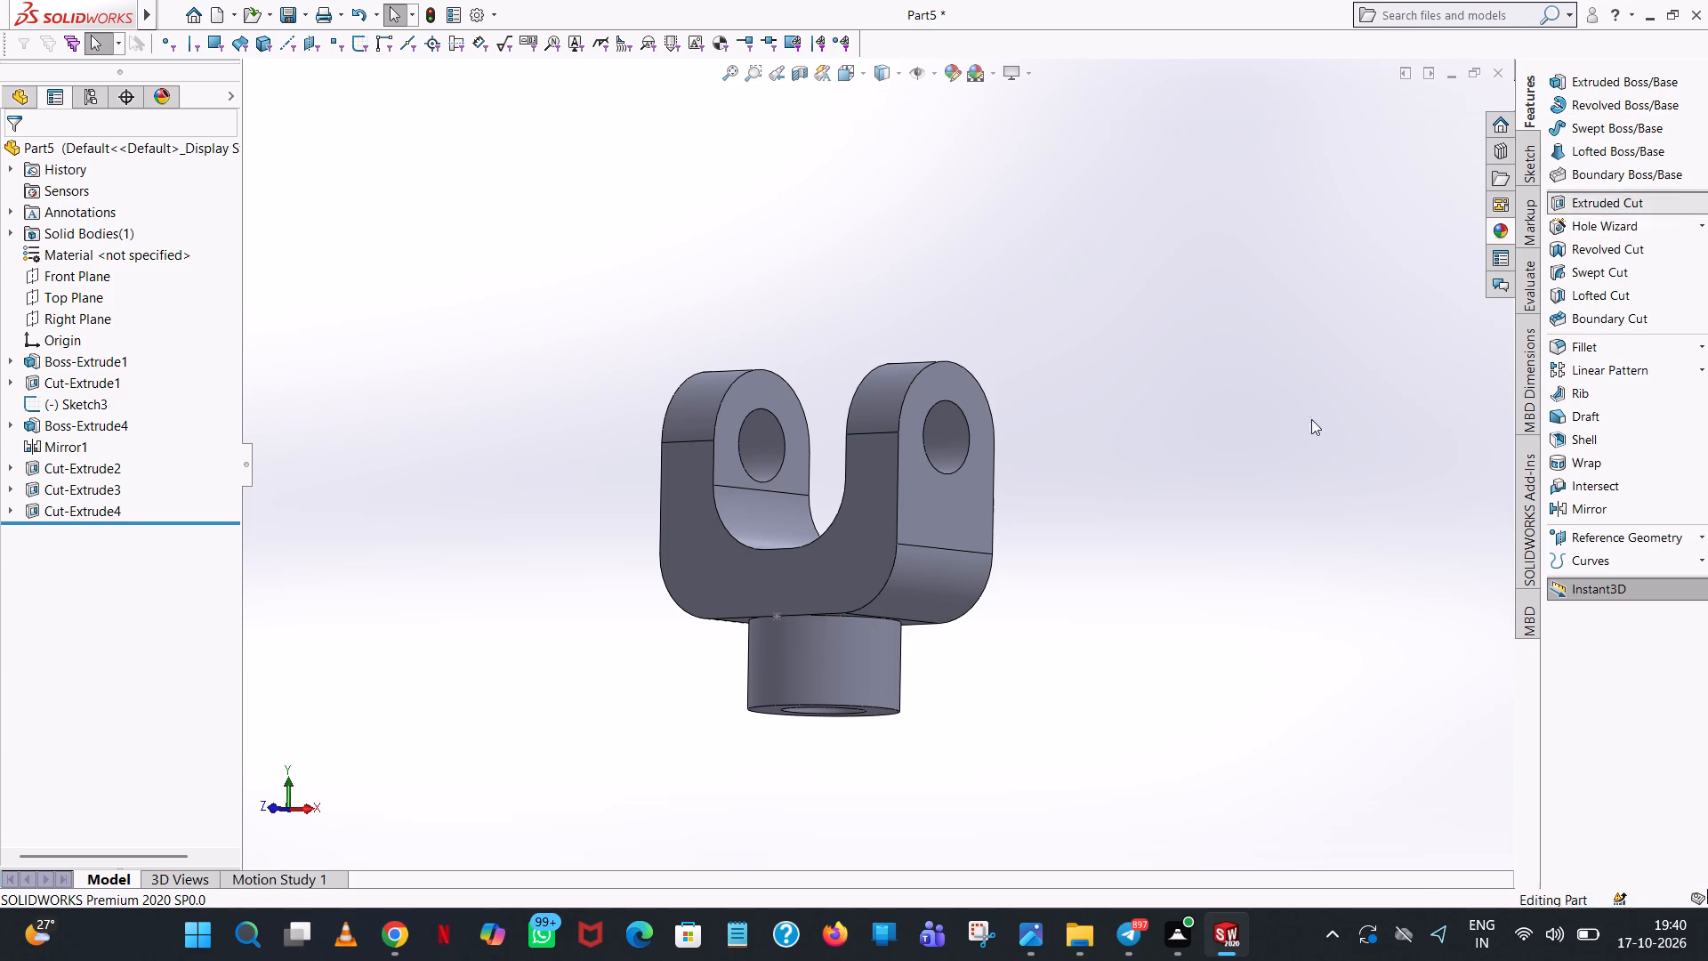
middle_drag(1218, 491, 1172, 504)
click(939, 527)
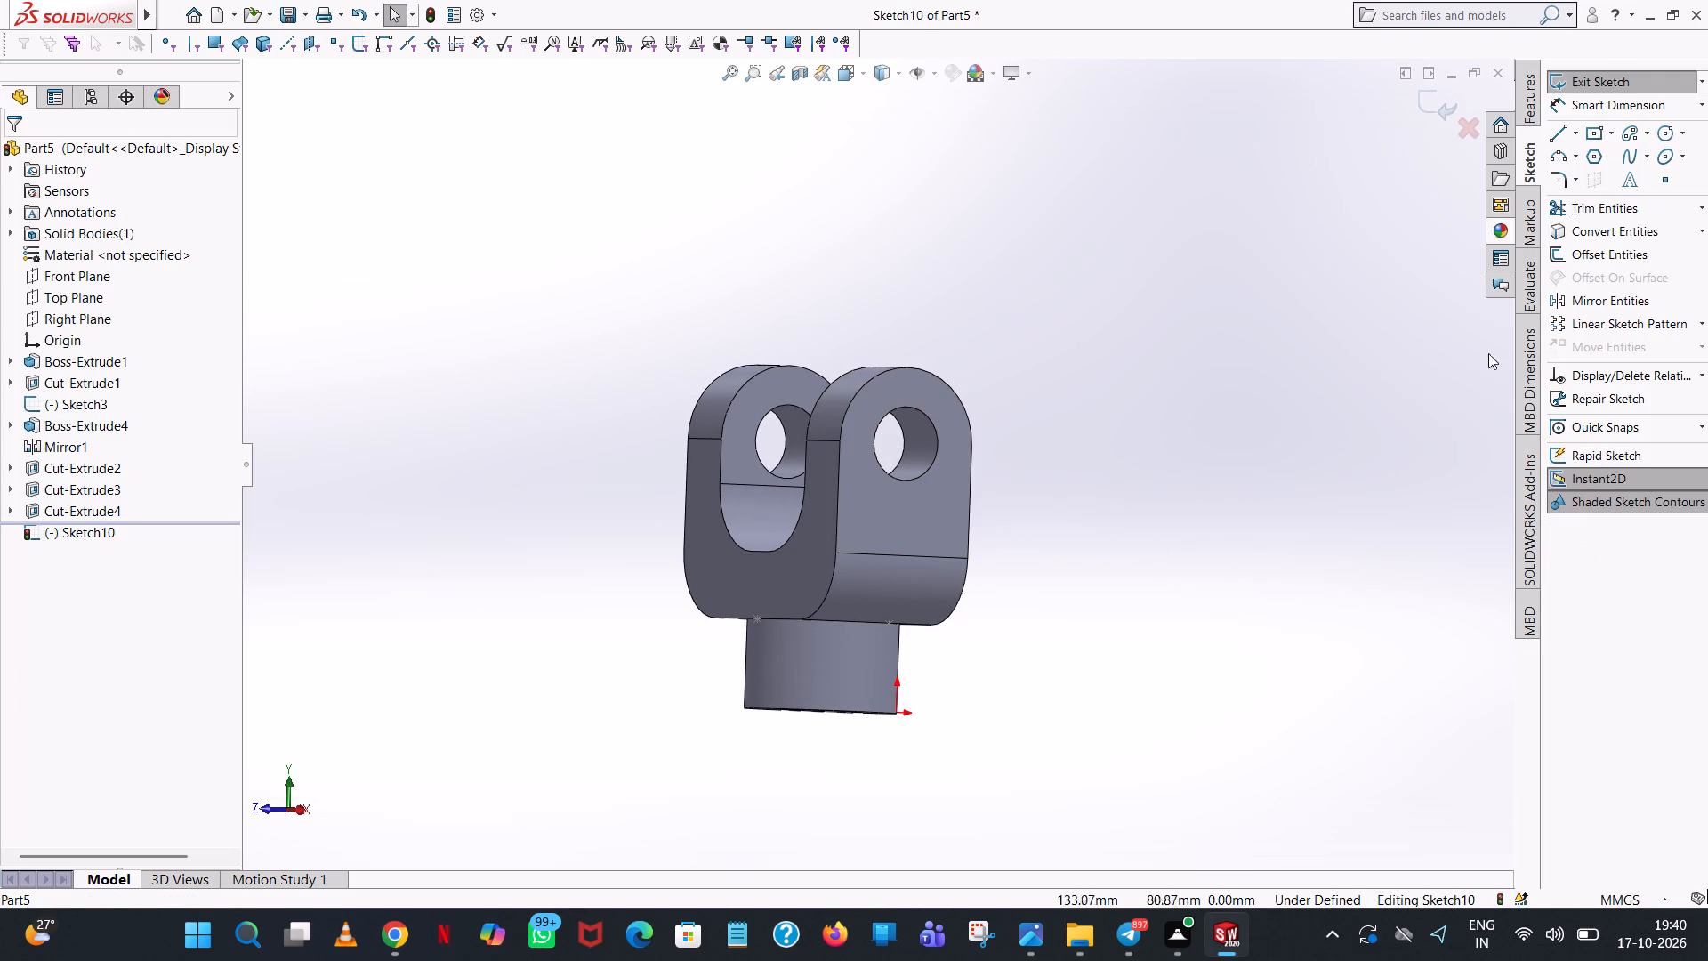
click(863, 76)
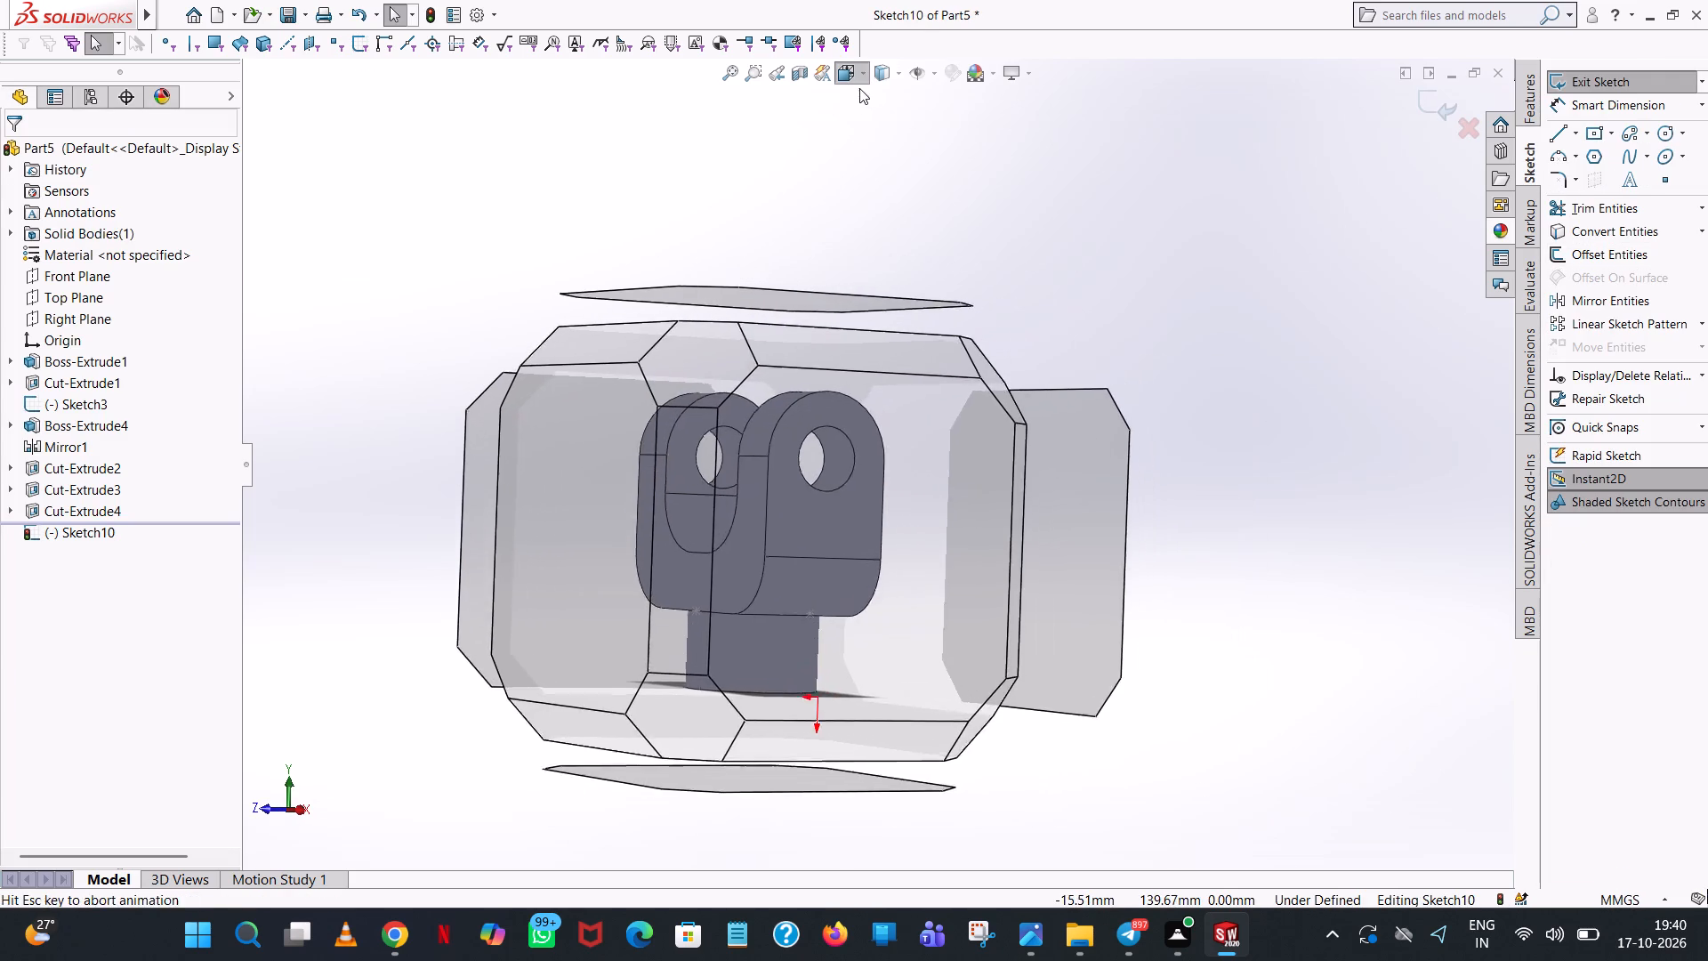
click(949, 172)
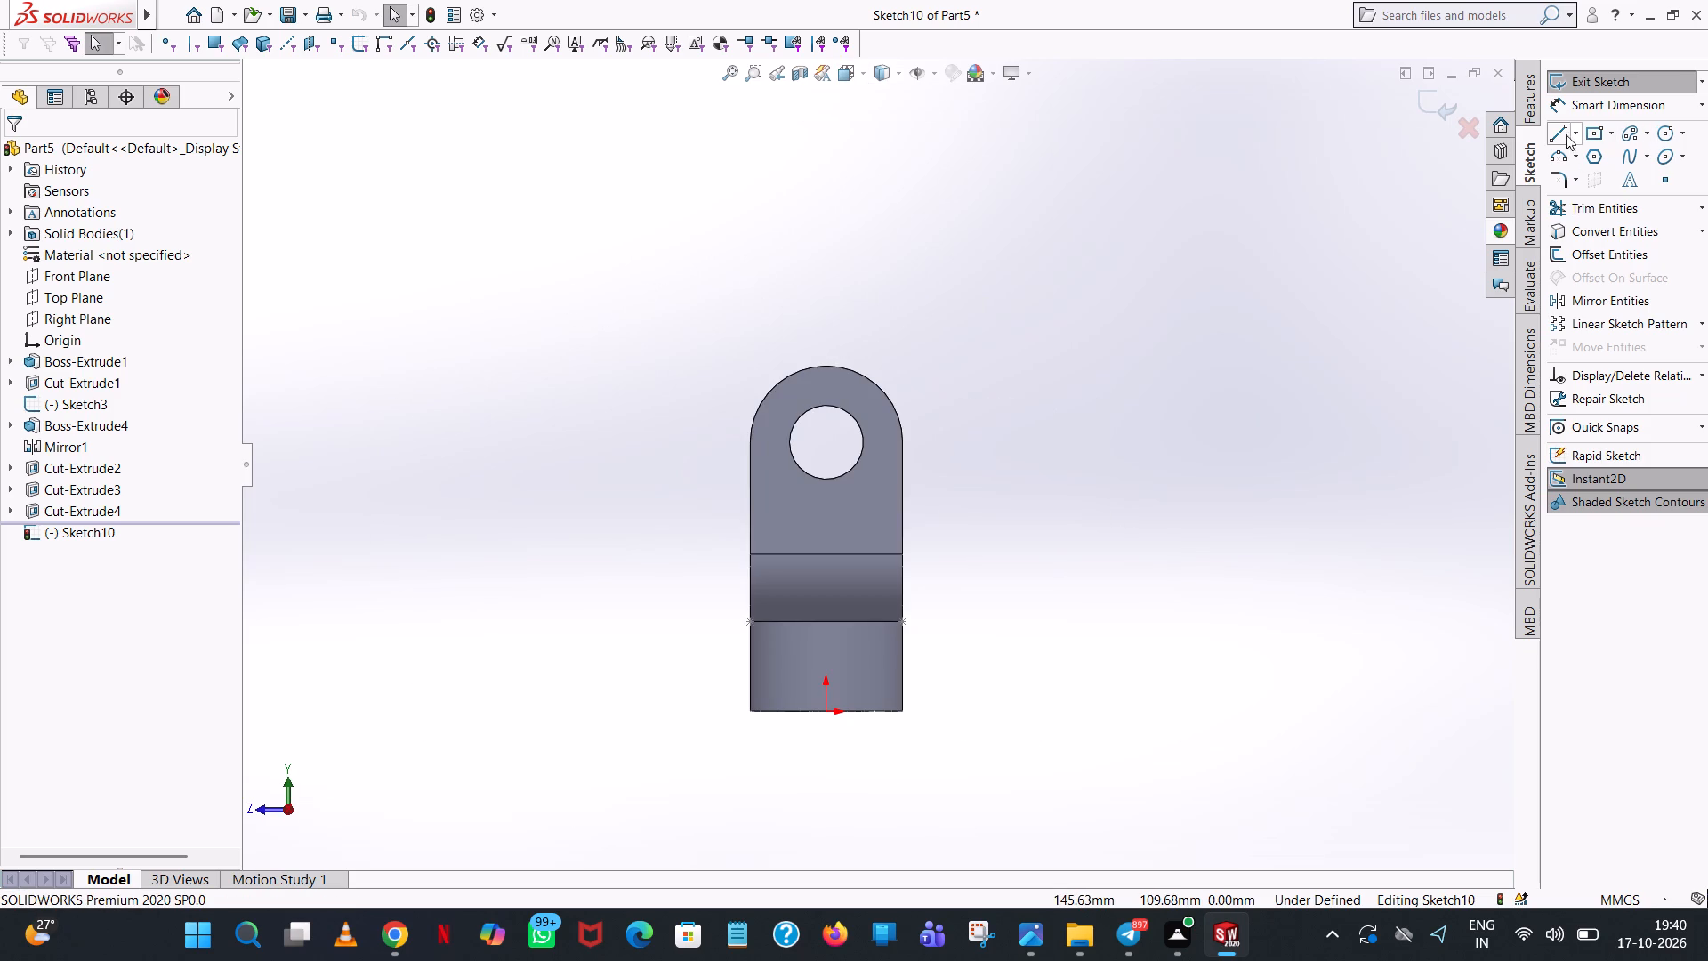
Sketch a 10 mm vertical line upward from the origin at the bottom centre of the cylindrical collar.
click(1561, 137)
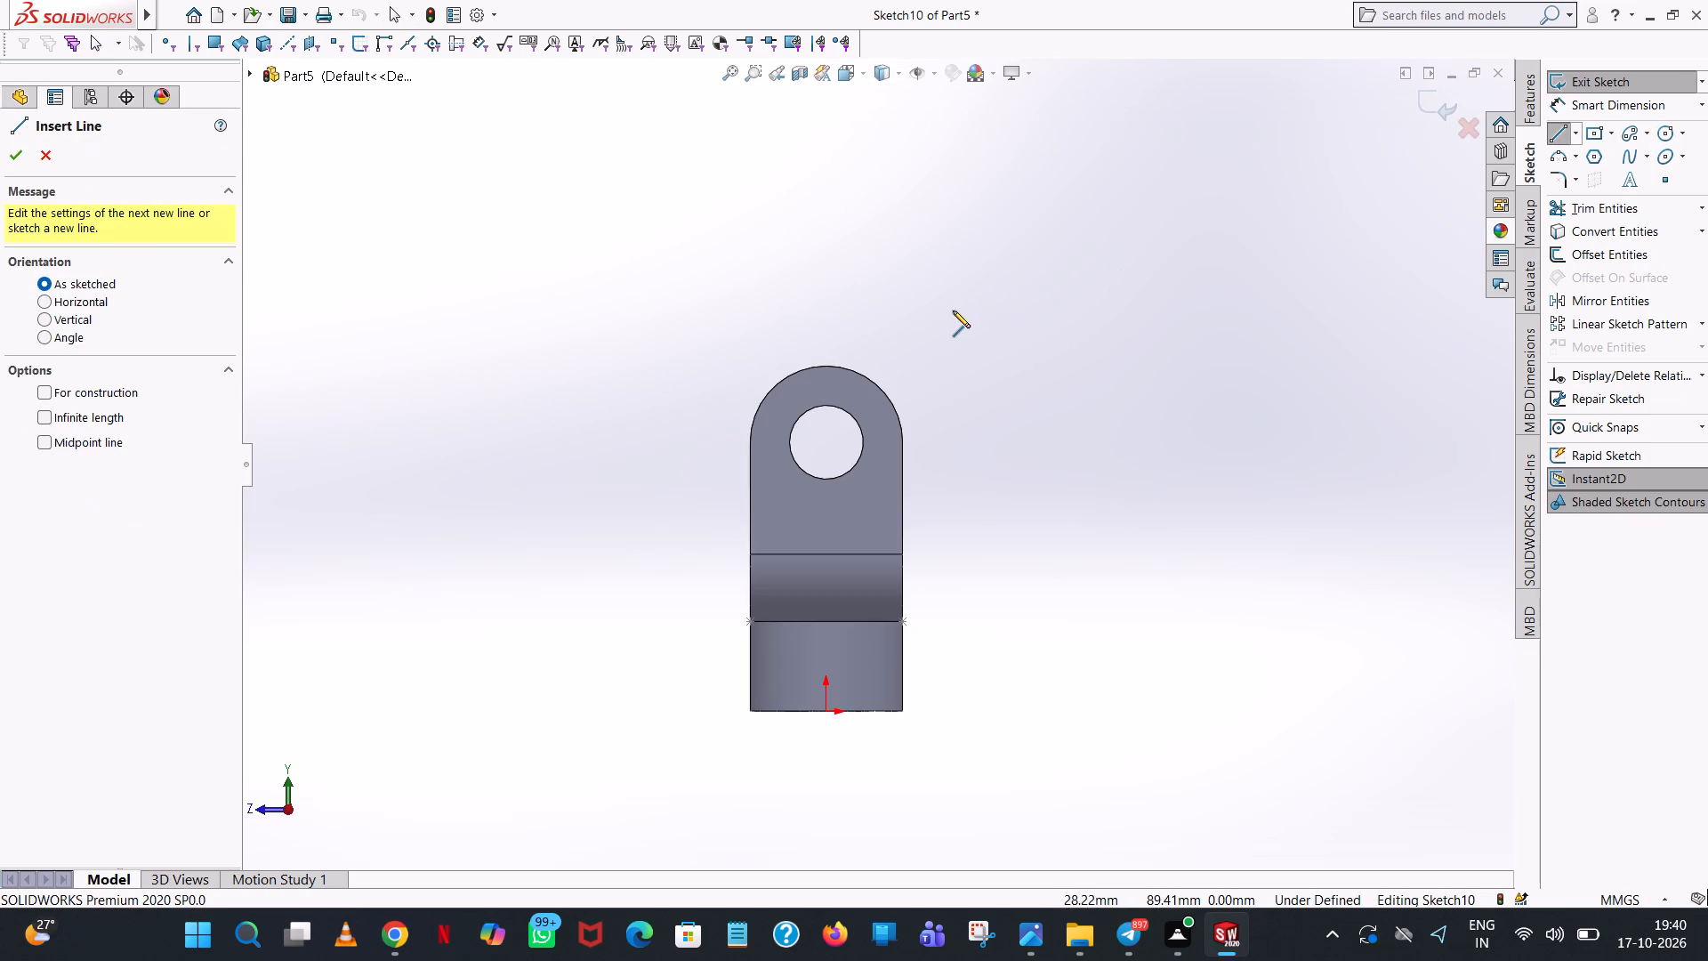
click(828, 714)
click(828, 665)
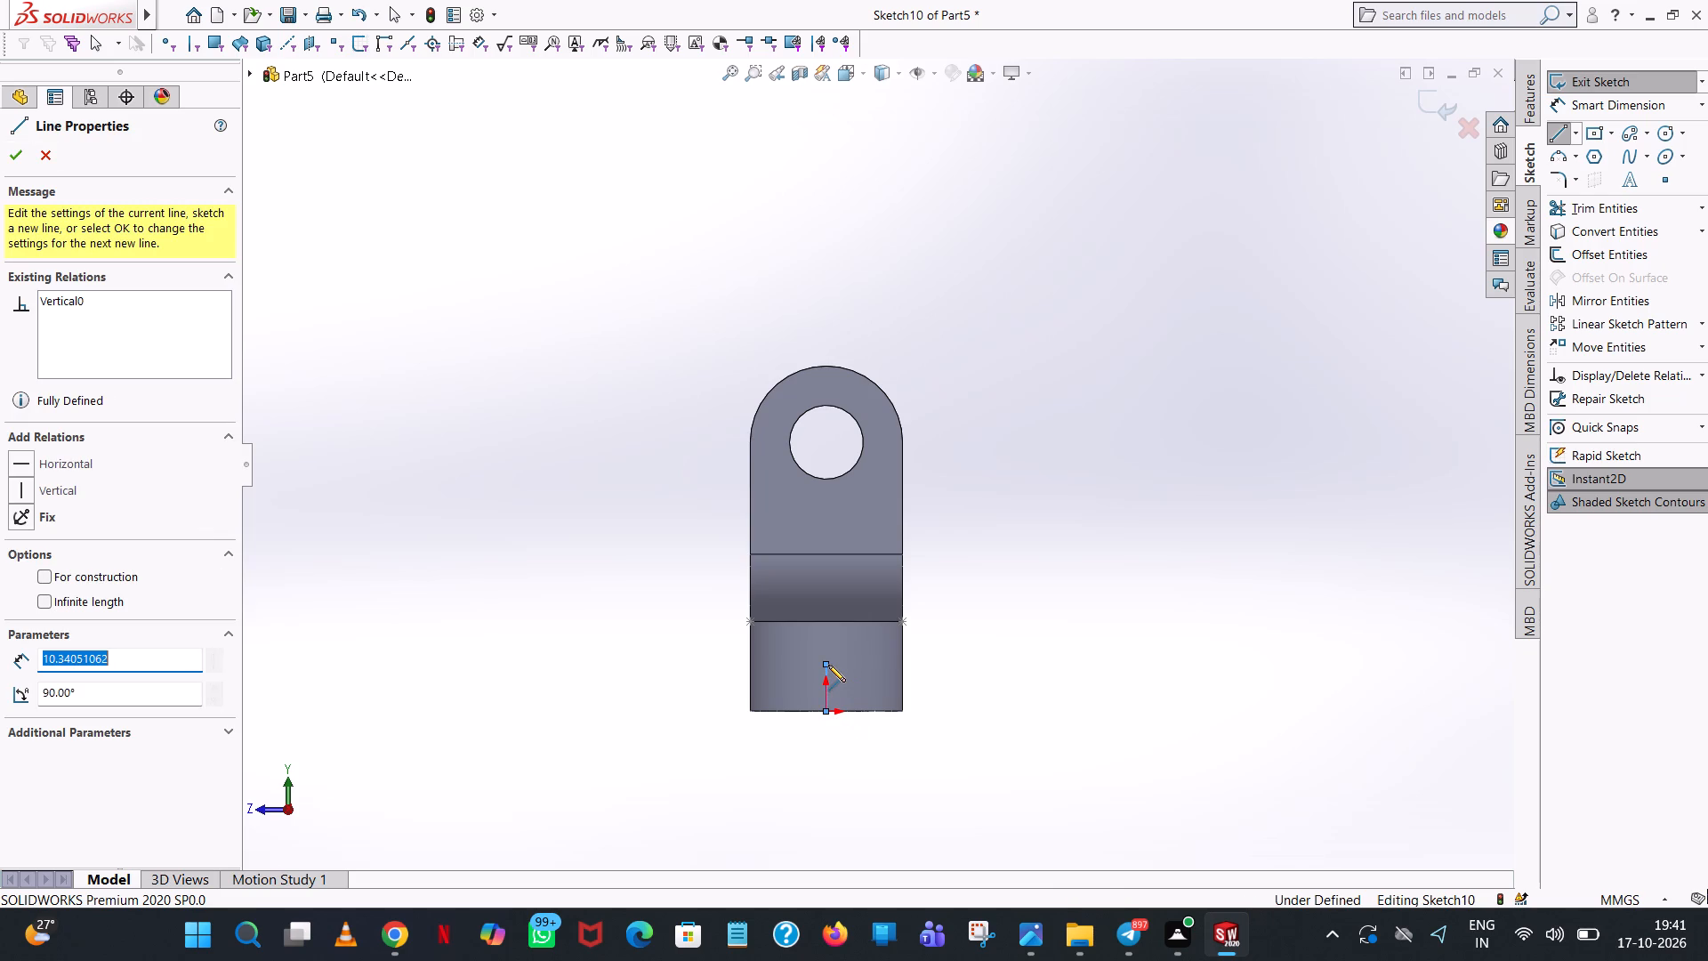
text(10)
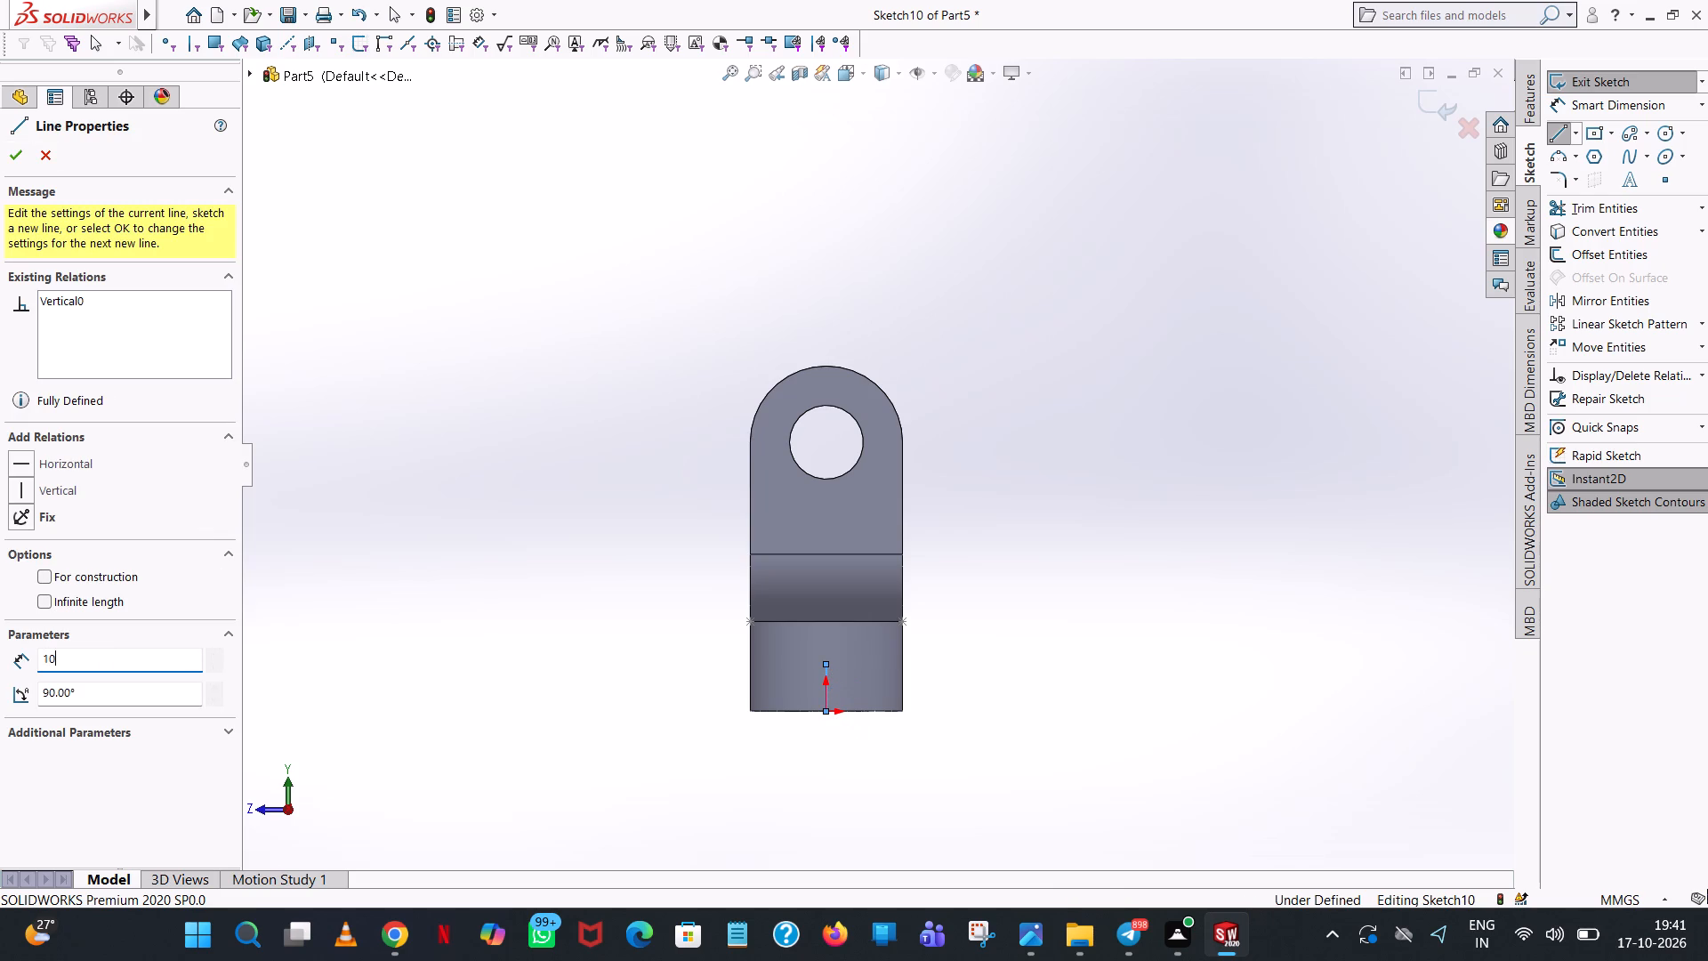
key(Return)
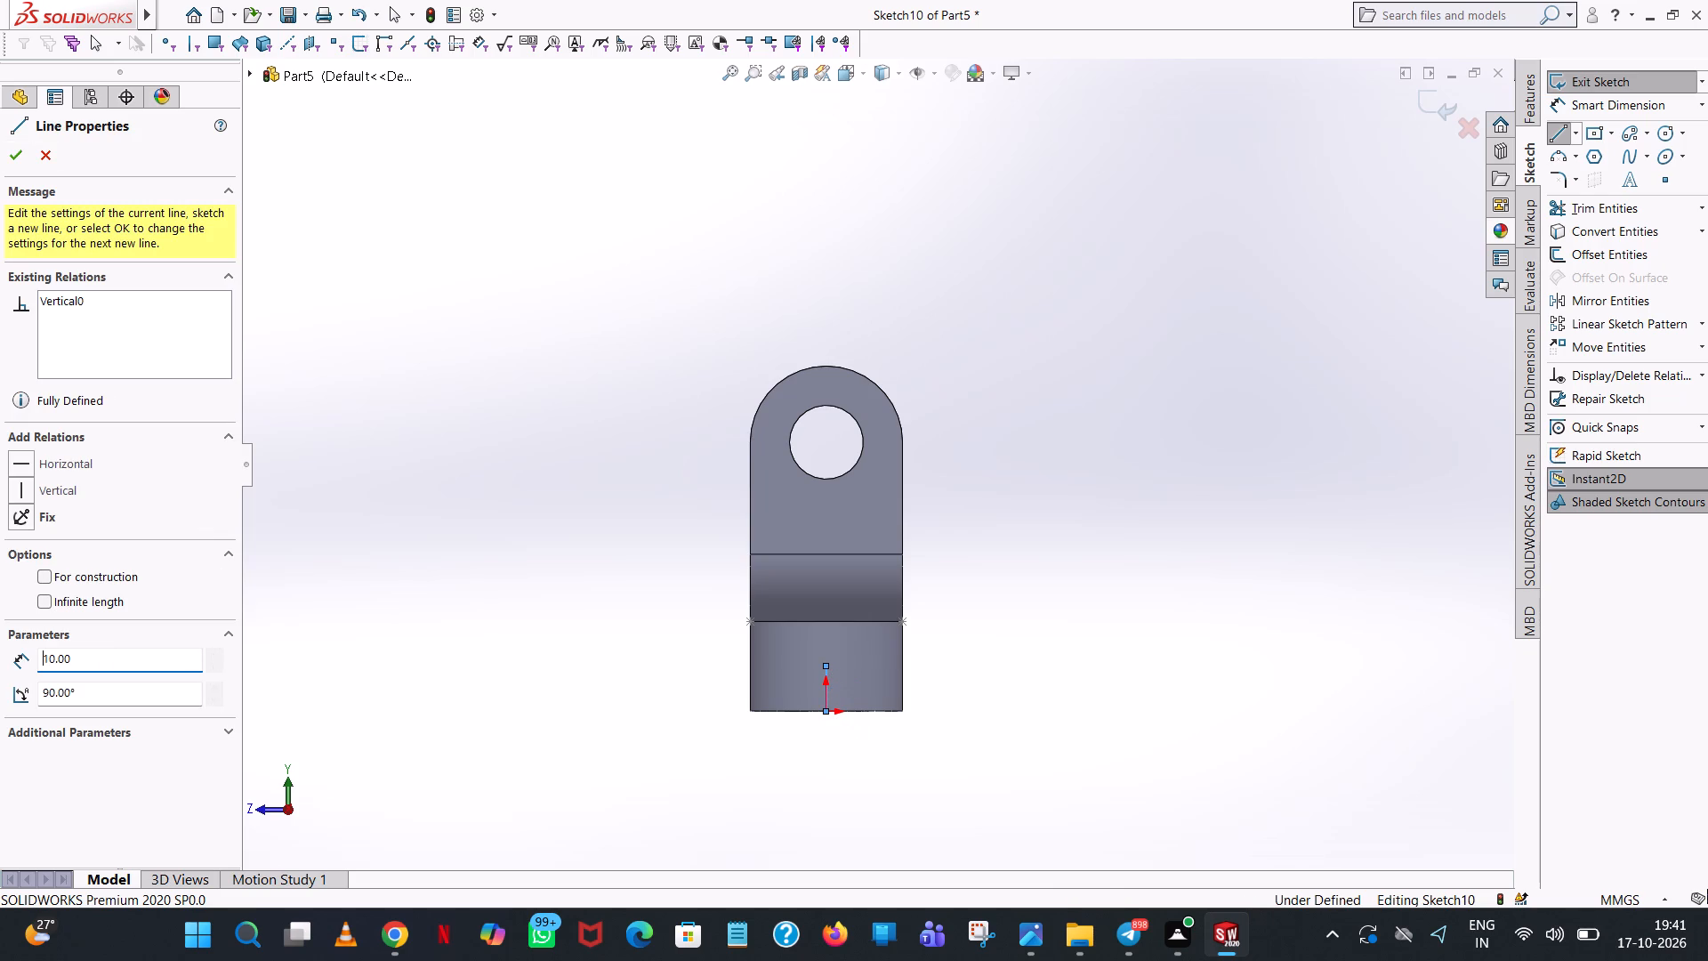
right_click(828, 665)
click(841, 675)
Sketch a circle of 3 mm radius centred on the vertical line's upper endpoint.
scroll(841, 675, down, 5)
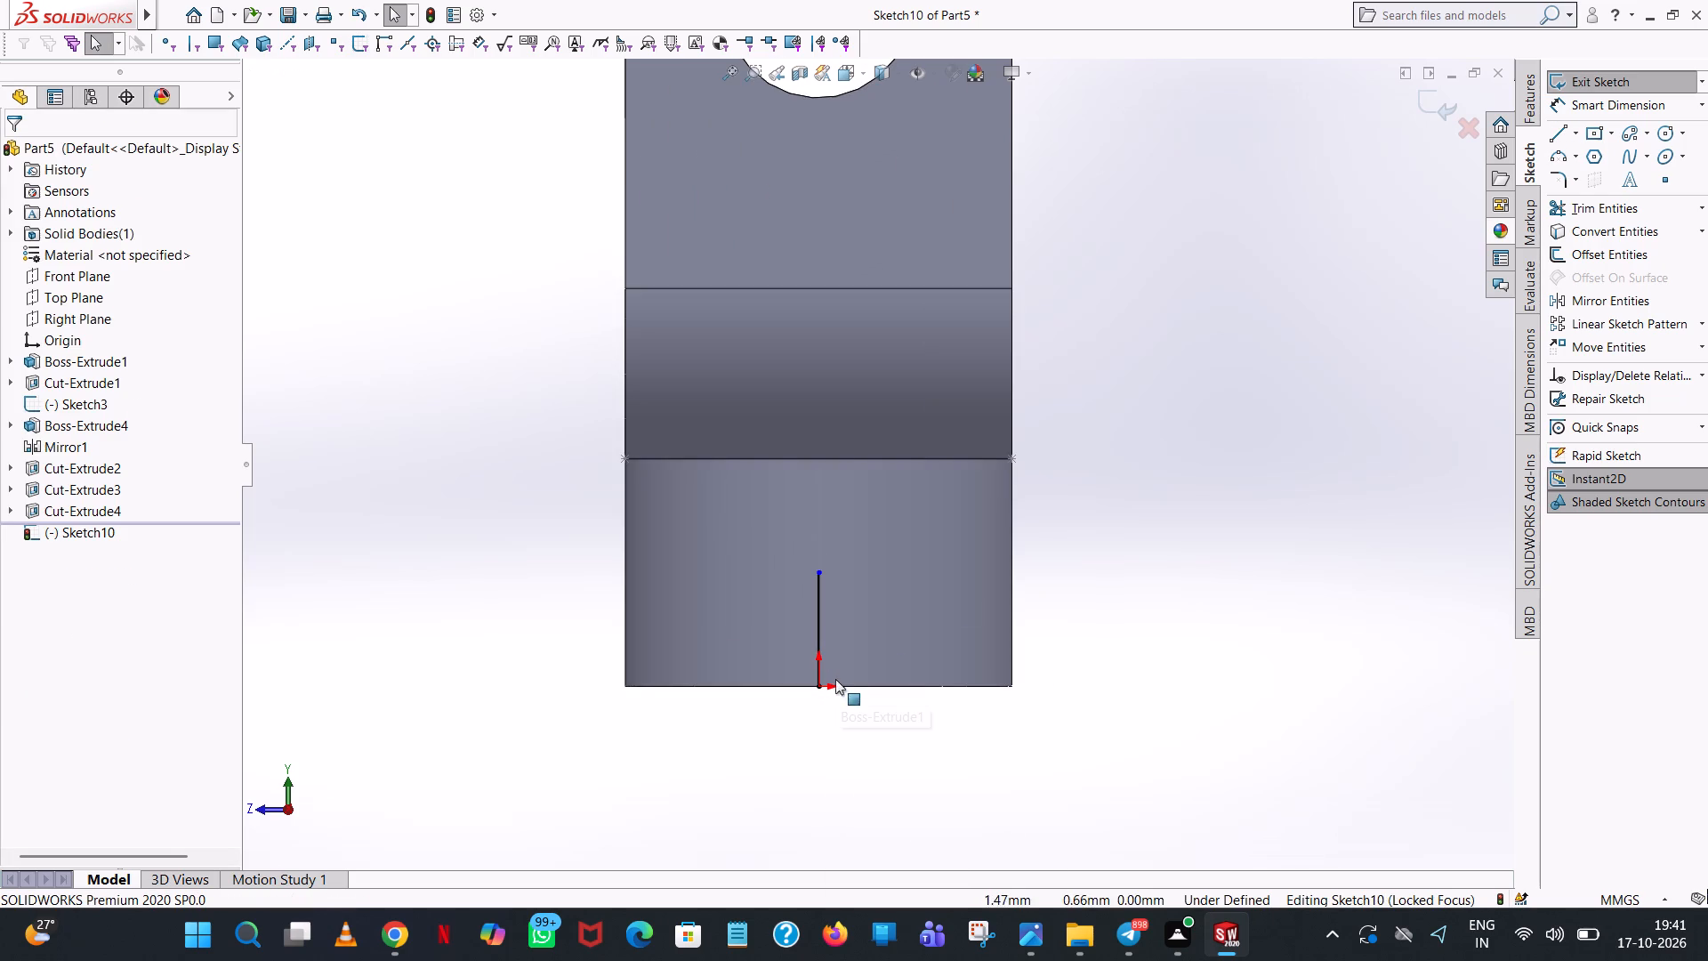
click(1656, 137)
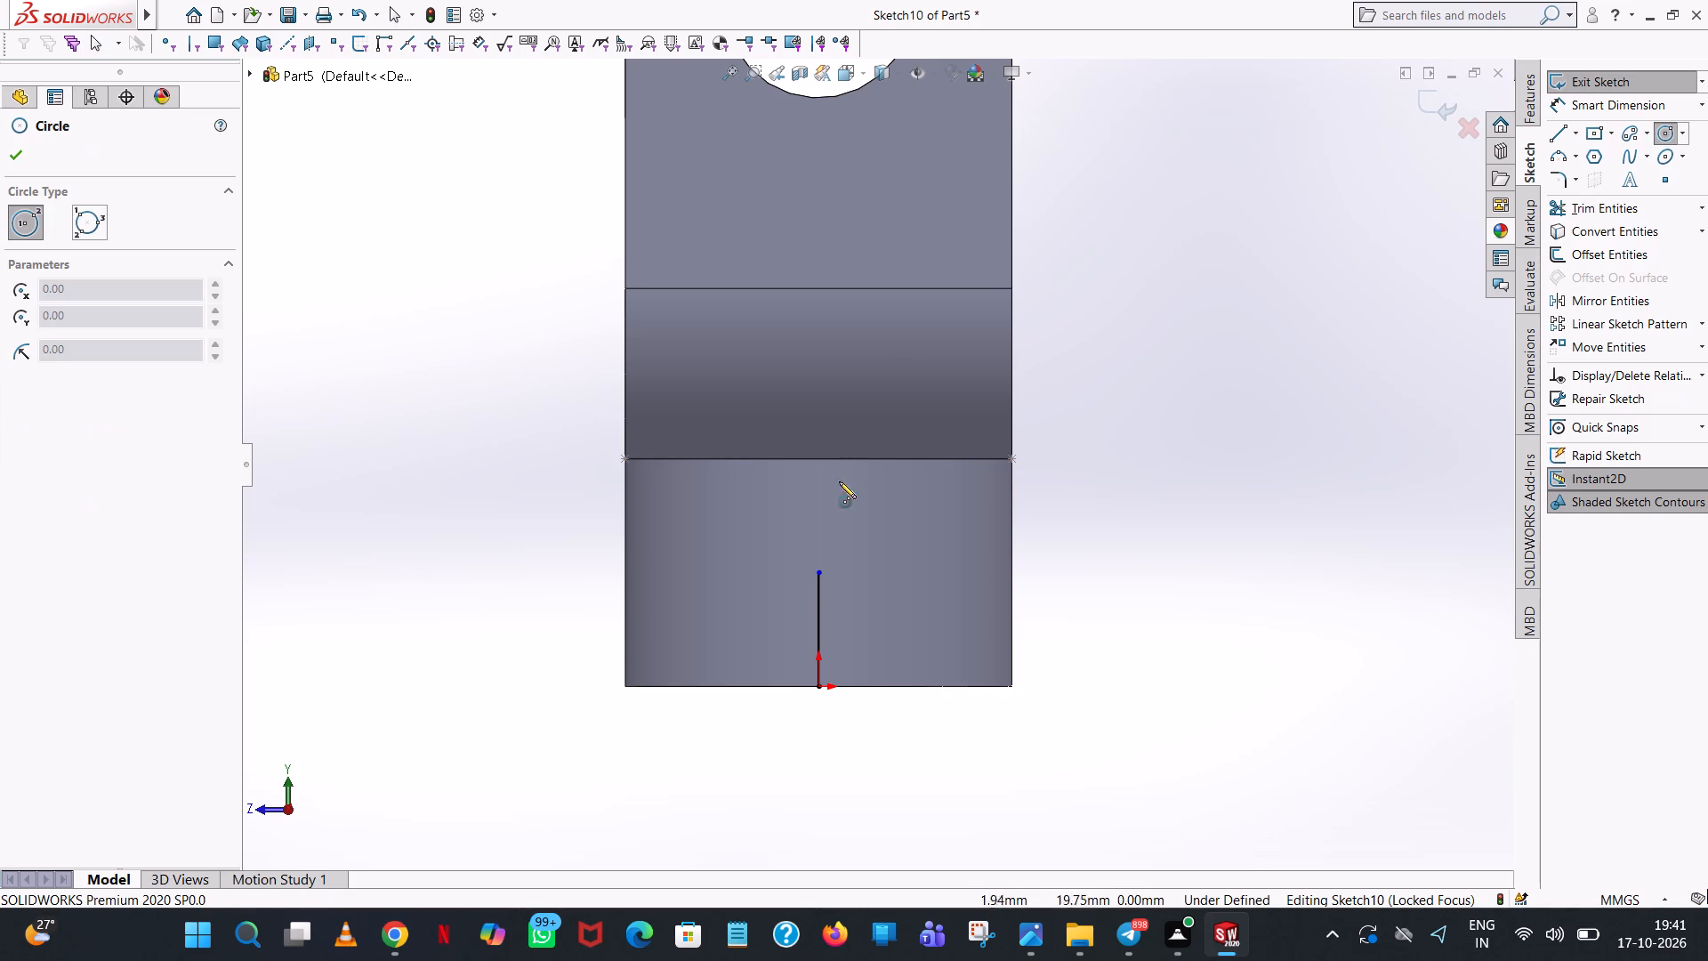
click(819, 576)
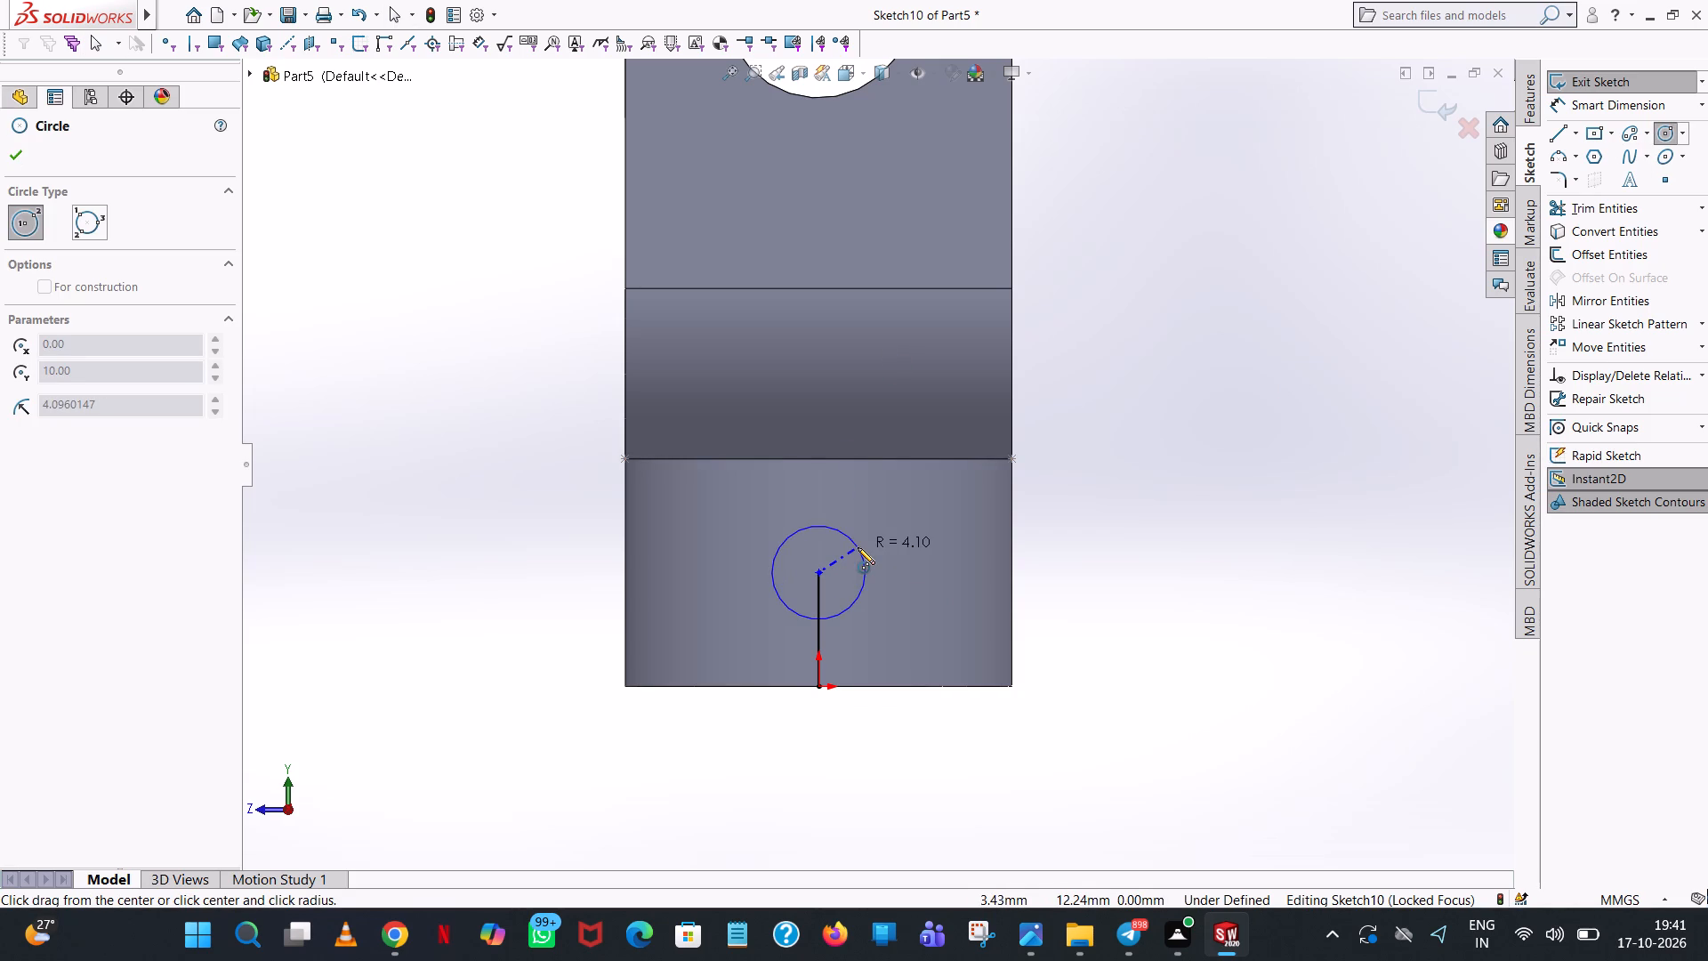
click(858, 547)
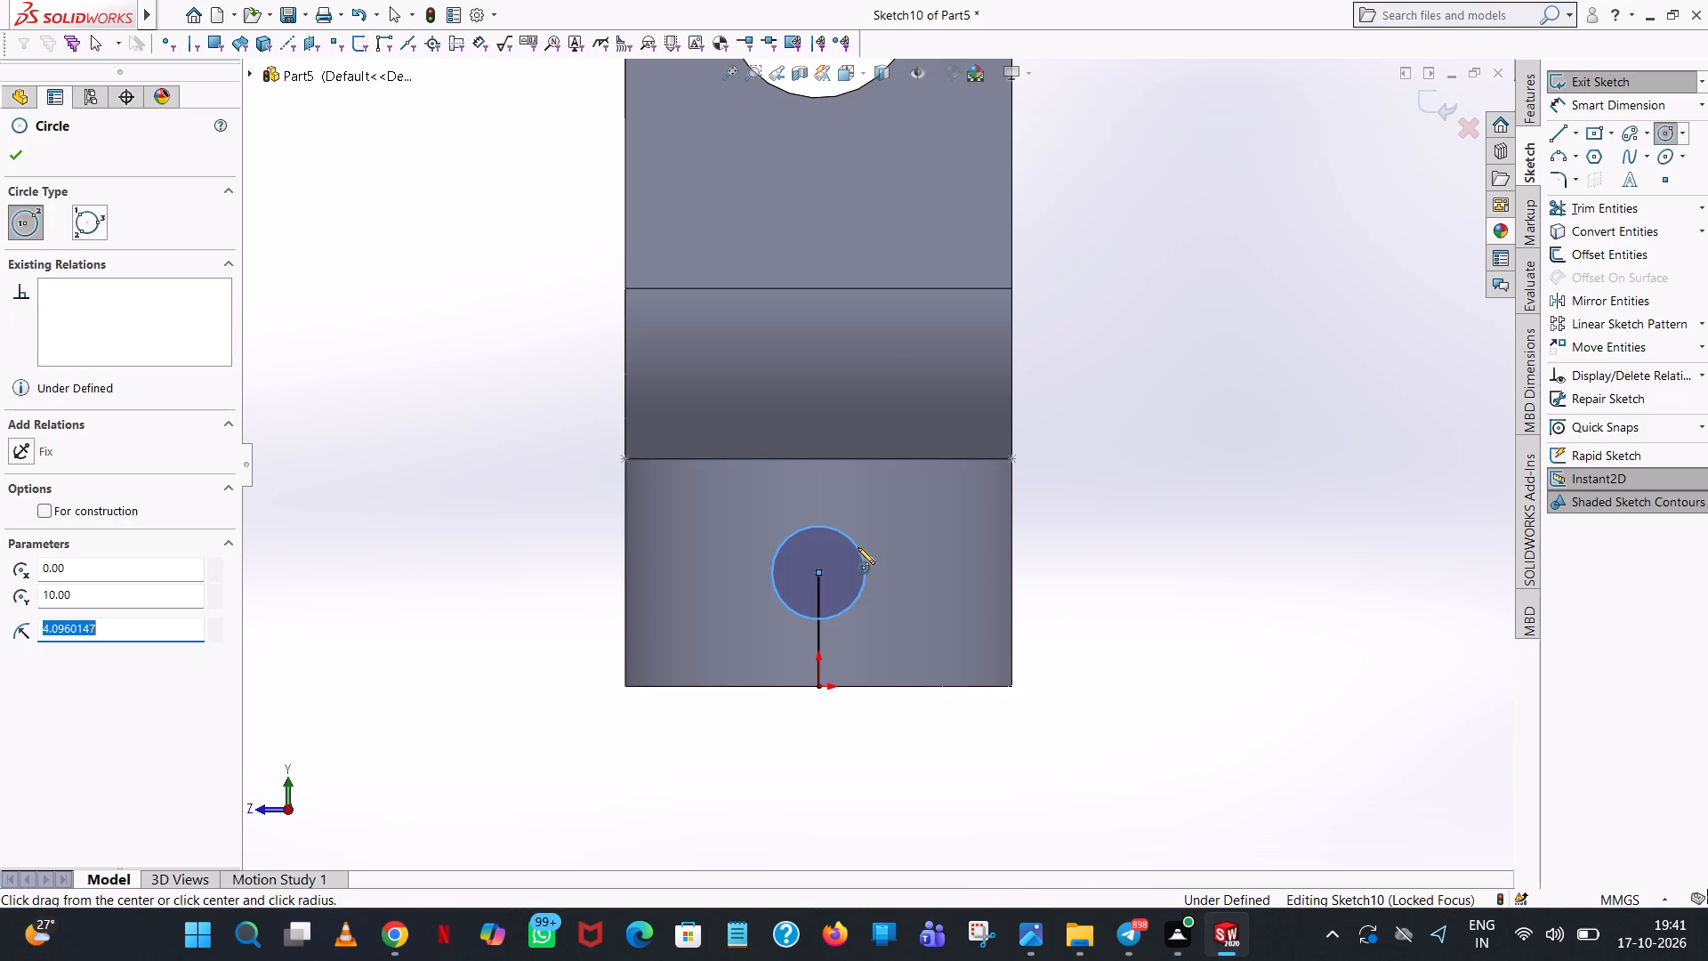
key(3)
key(Return)
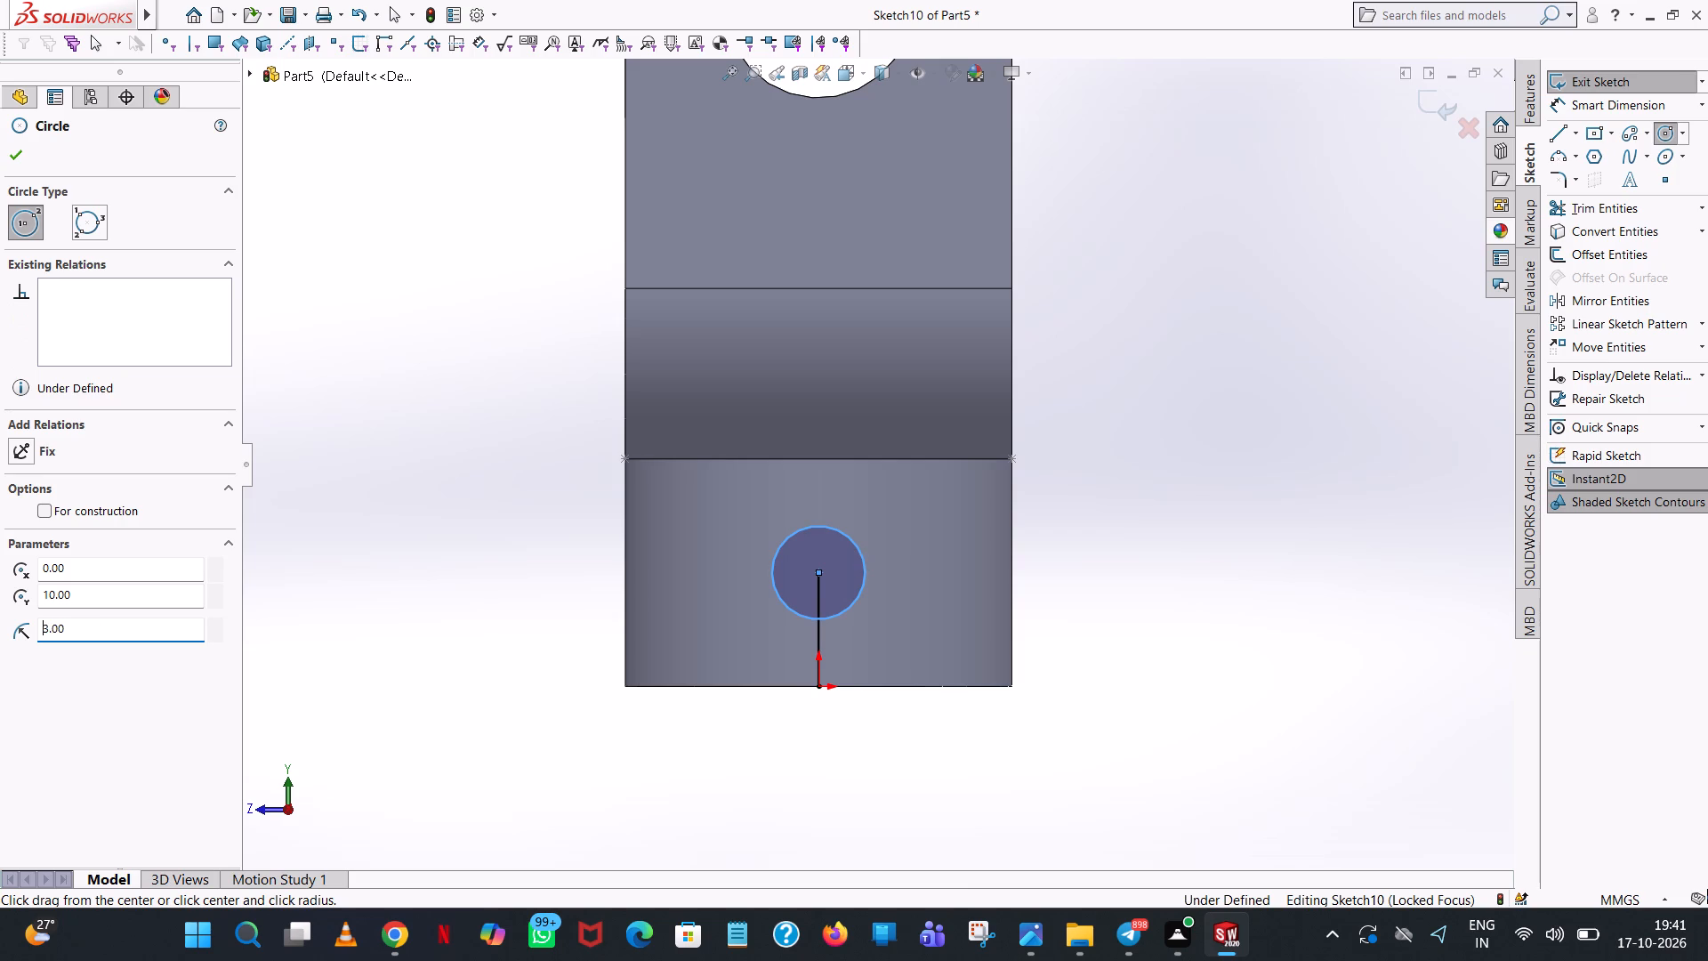
right_click(858, 547)
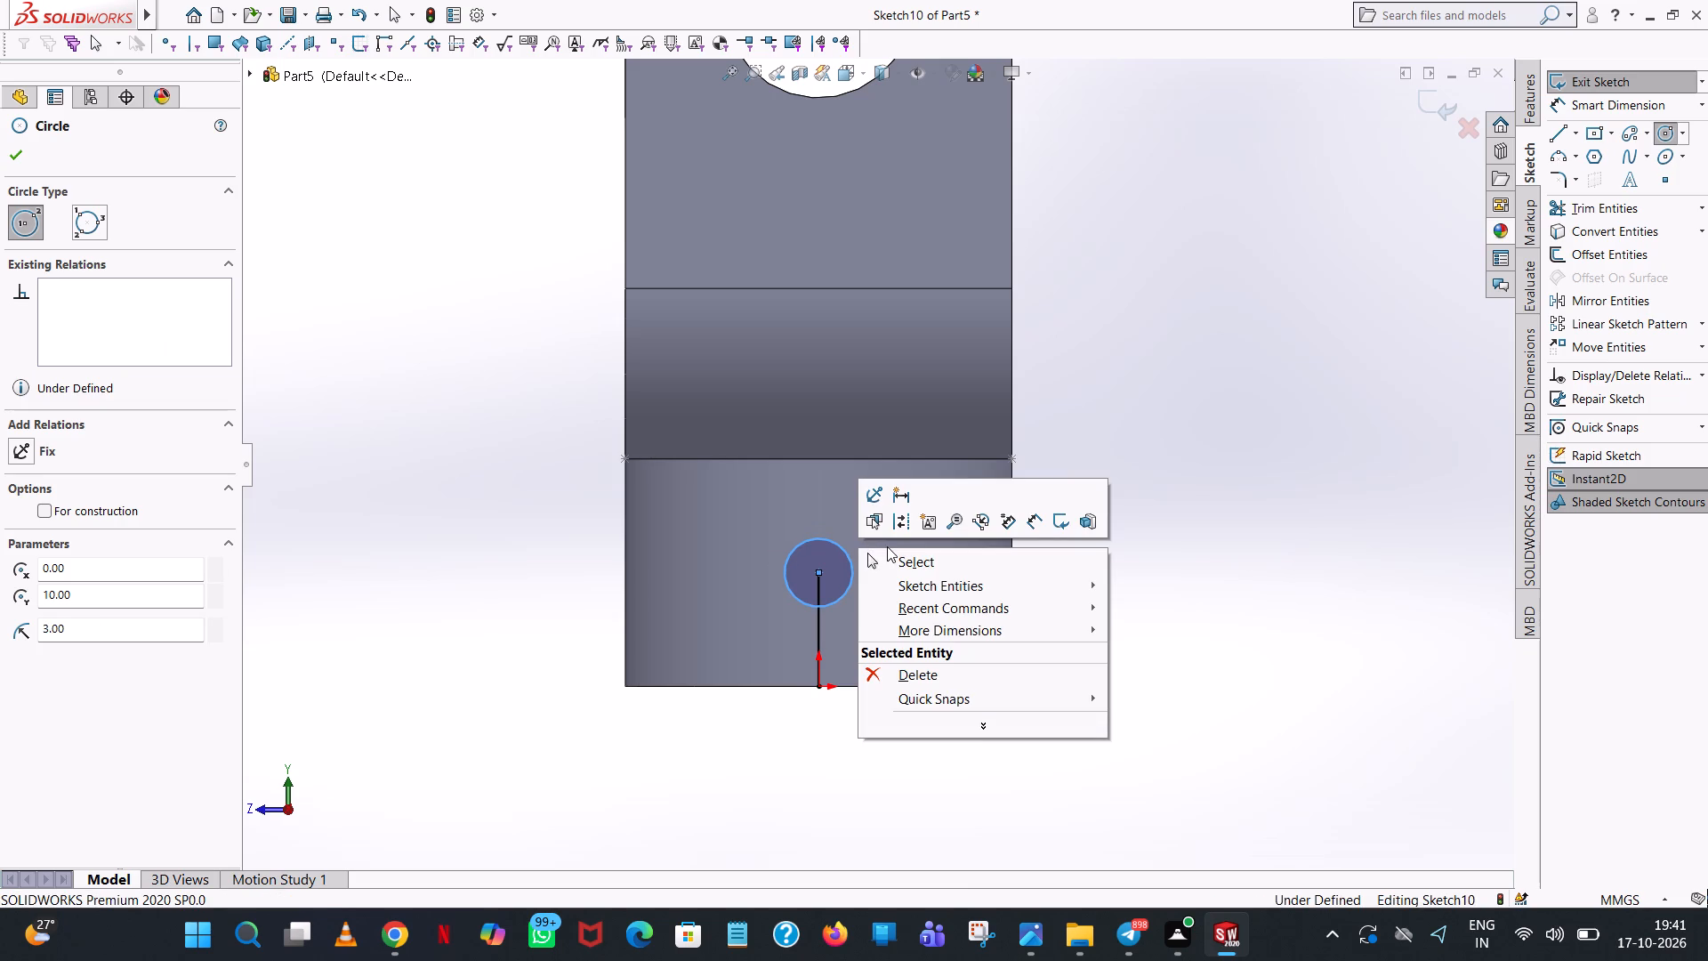
click(894, 558)
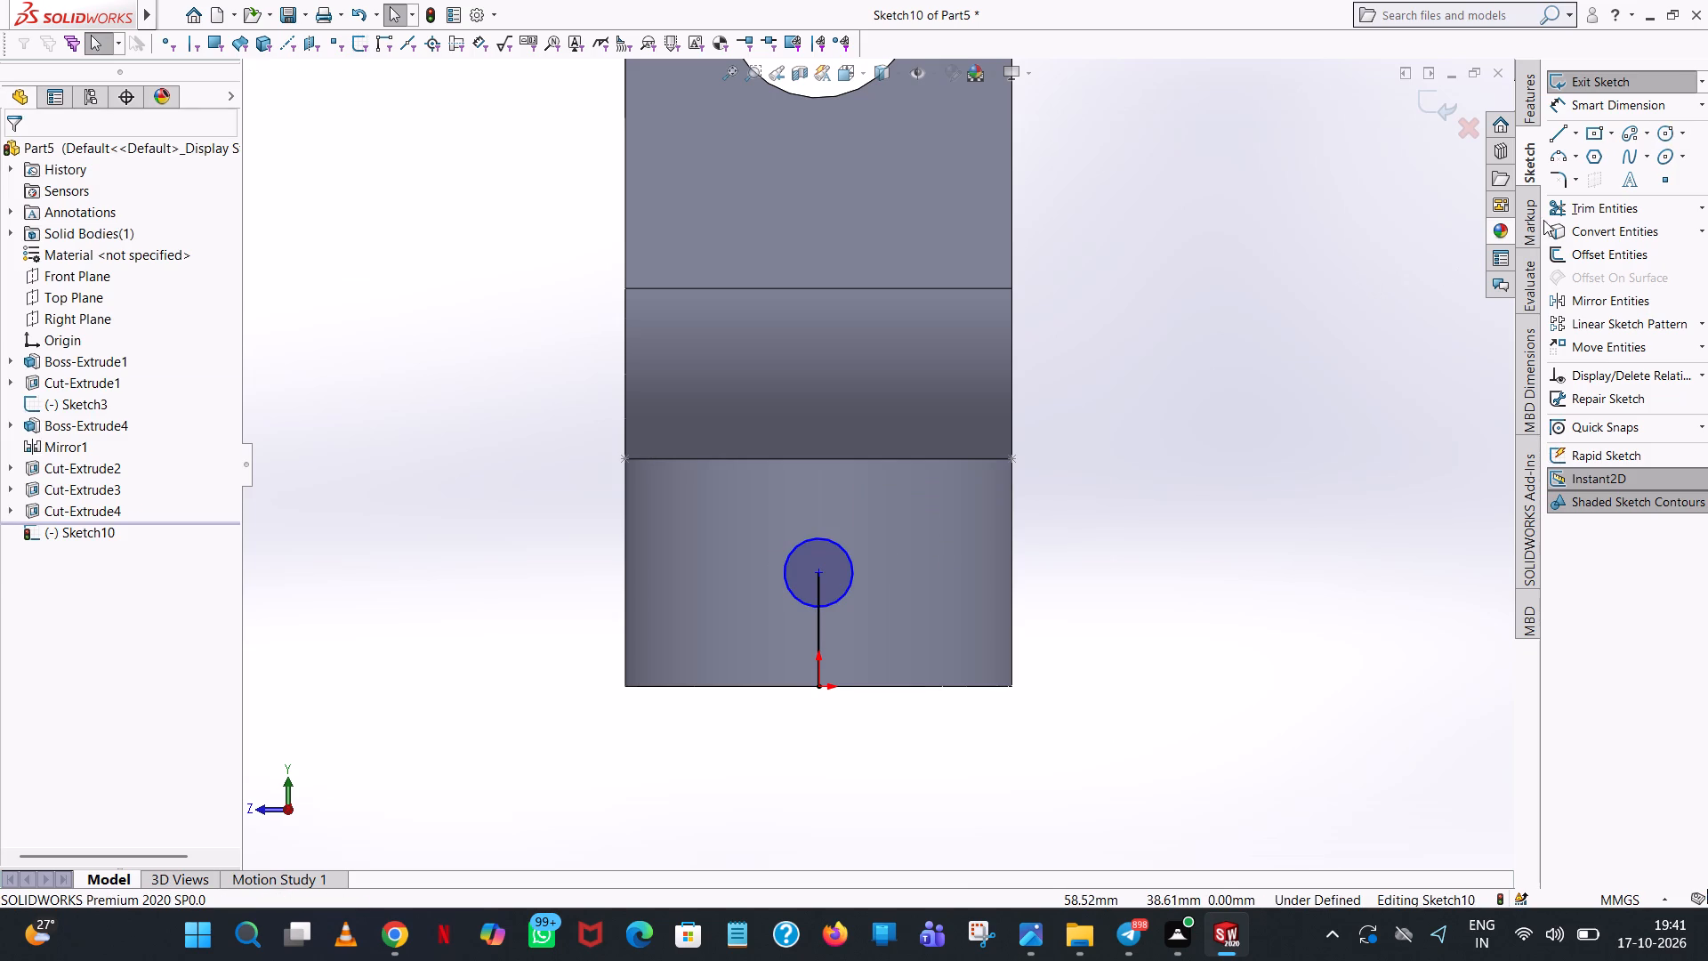
Trim away the vertical helper line, leaving only the circle in the sketch.
click(1586, 209)
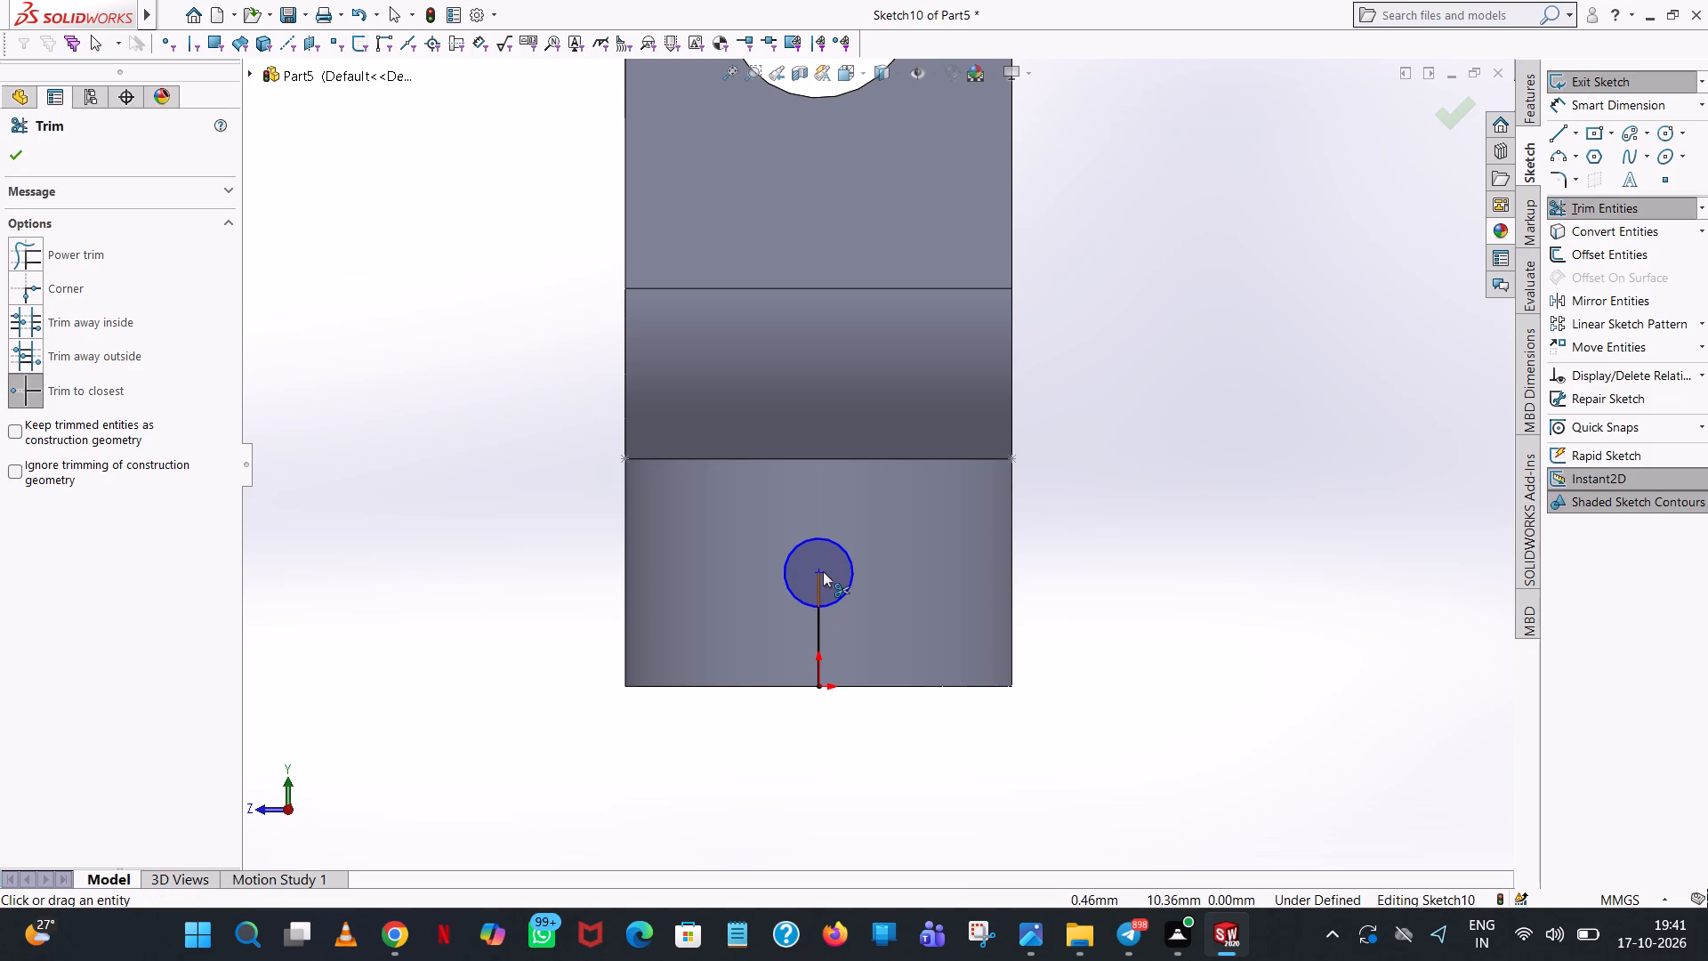
click(823, 571)
click(820, 640)
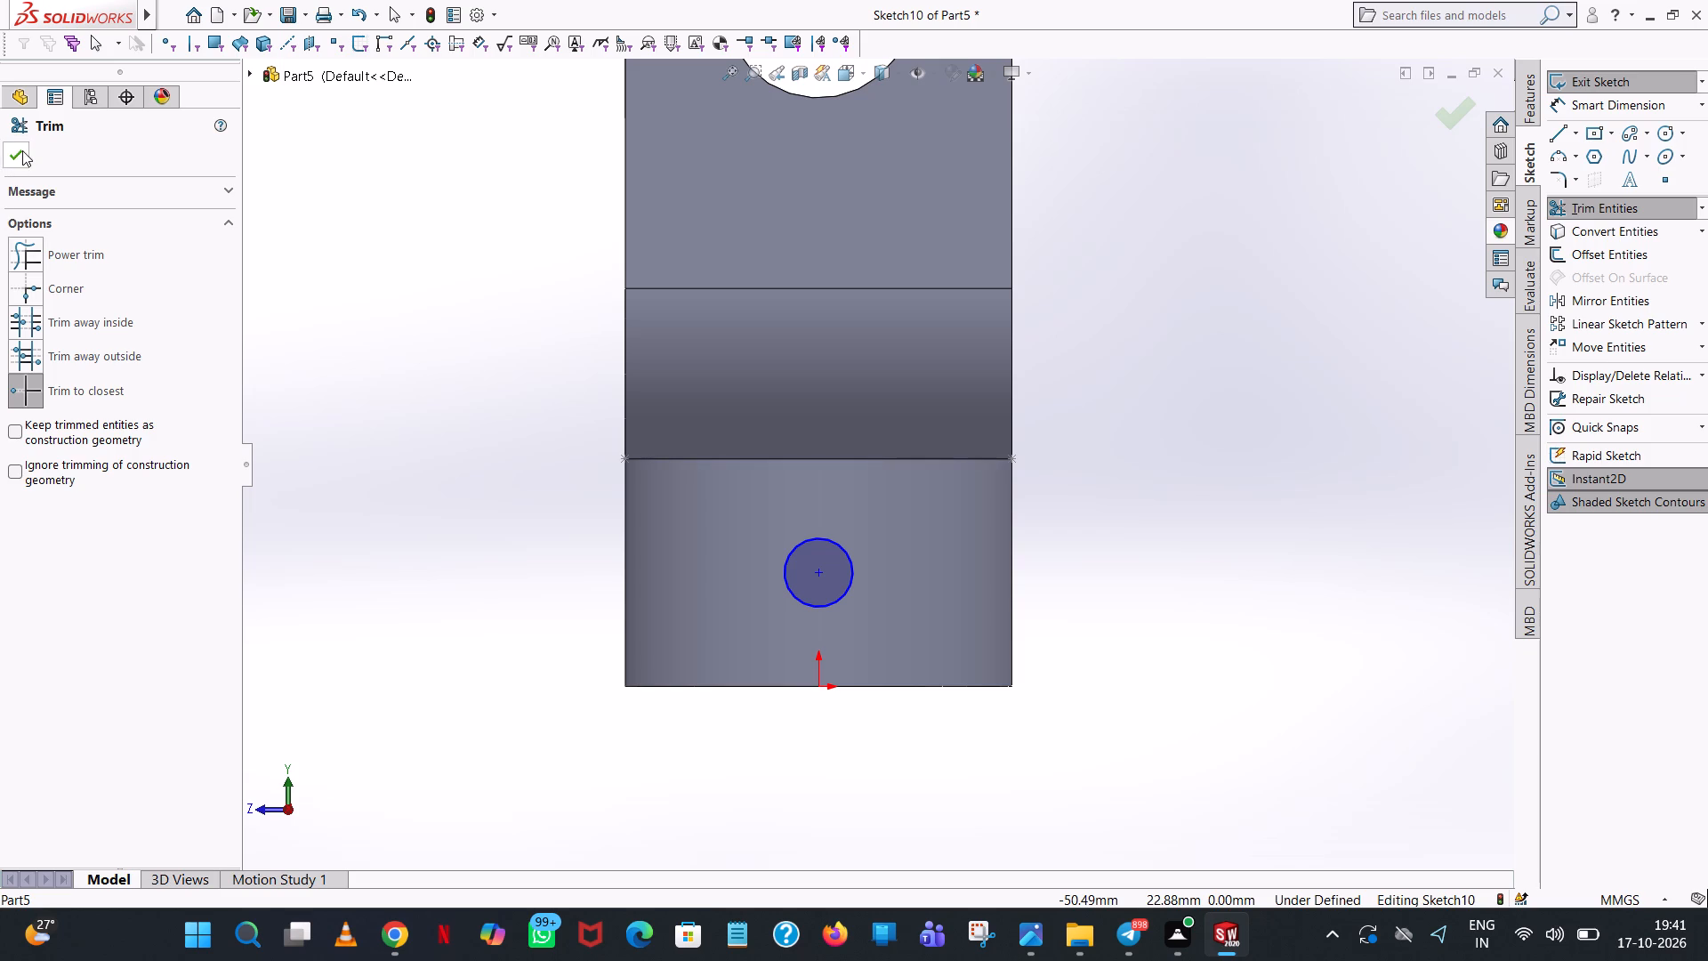
click(22, 150)
Add a diameter dimension to the circle on the collar.
click(1551, 104)
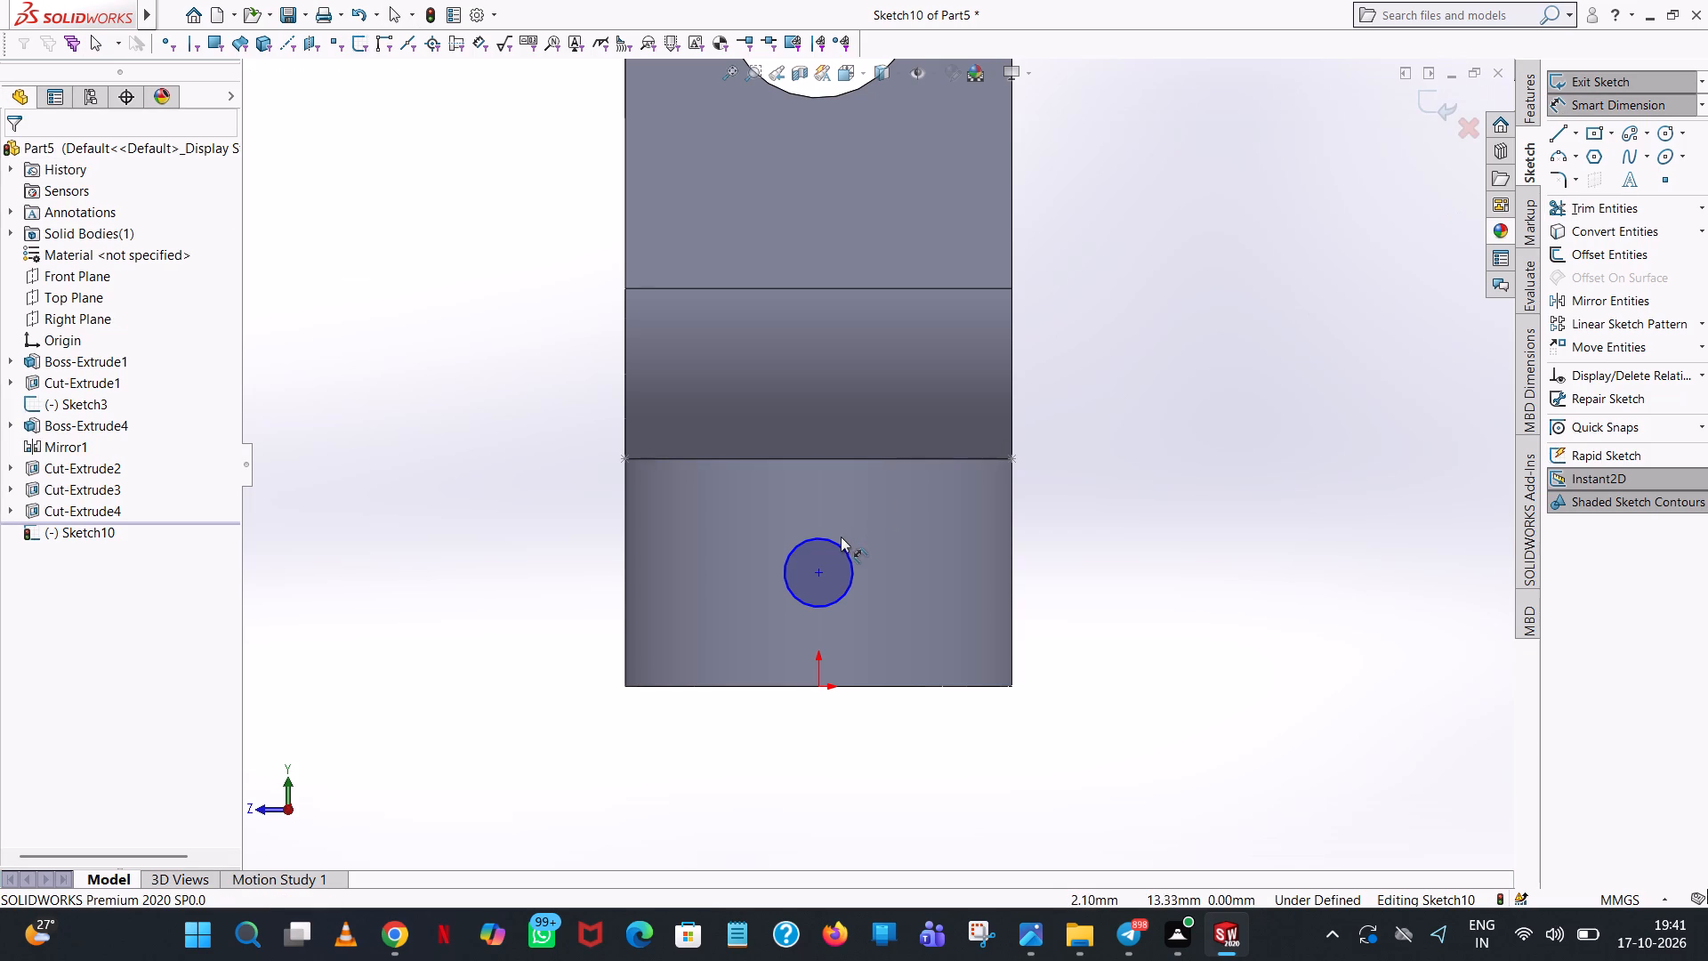
click(837, 543)
click(1283, 532)
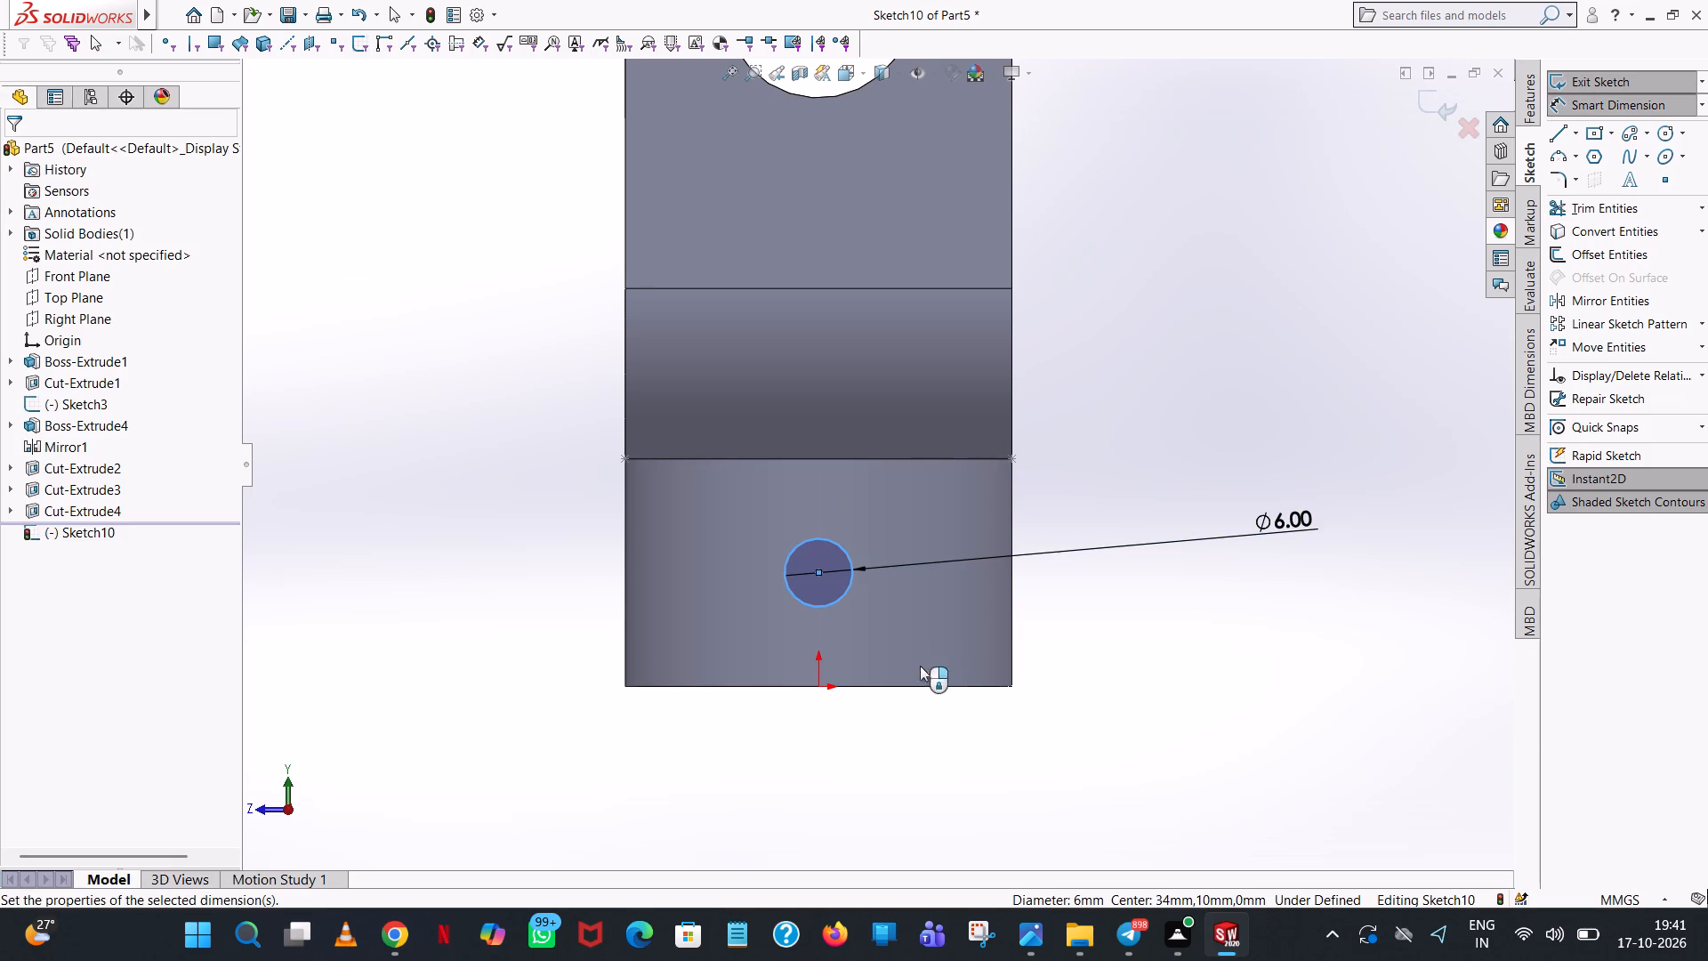
click(1199, 497)
click(1127, 443)
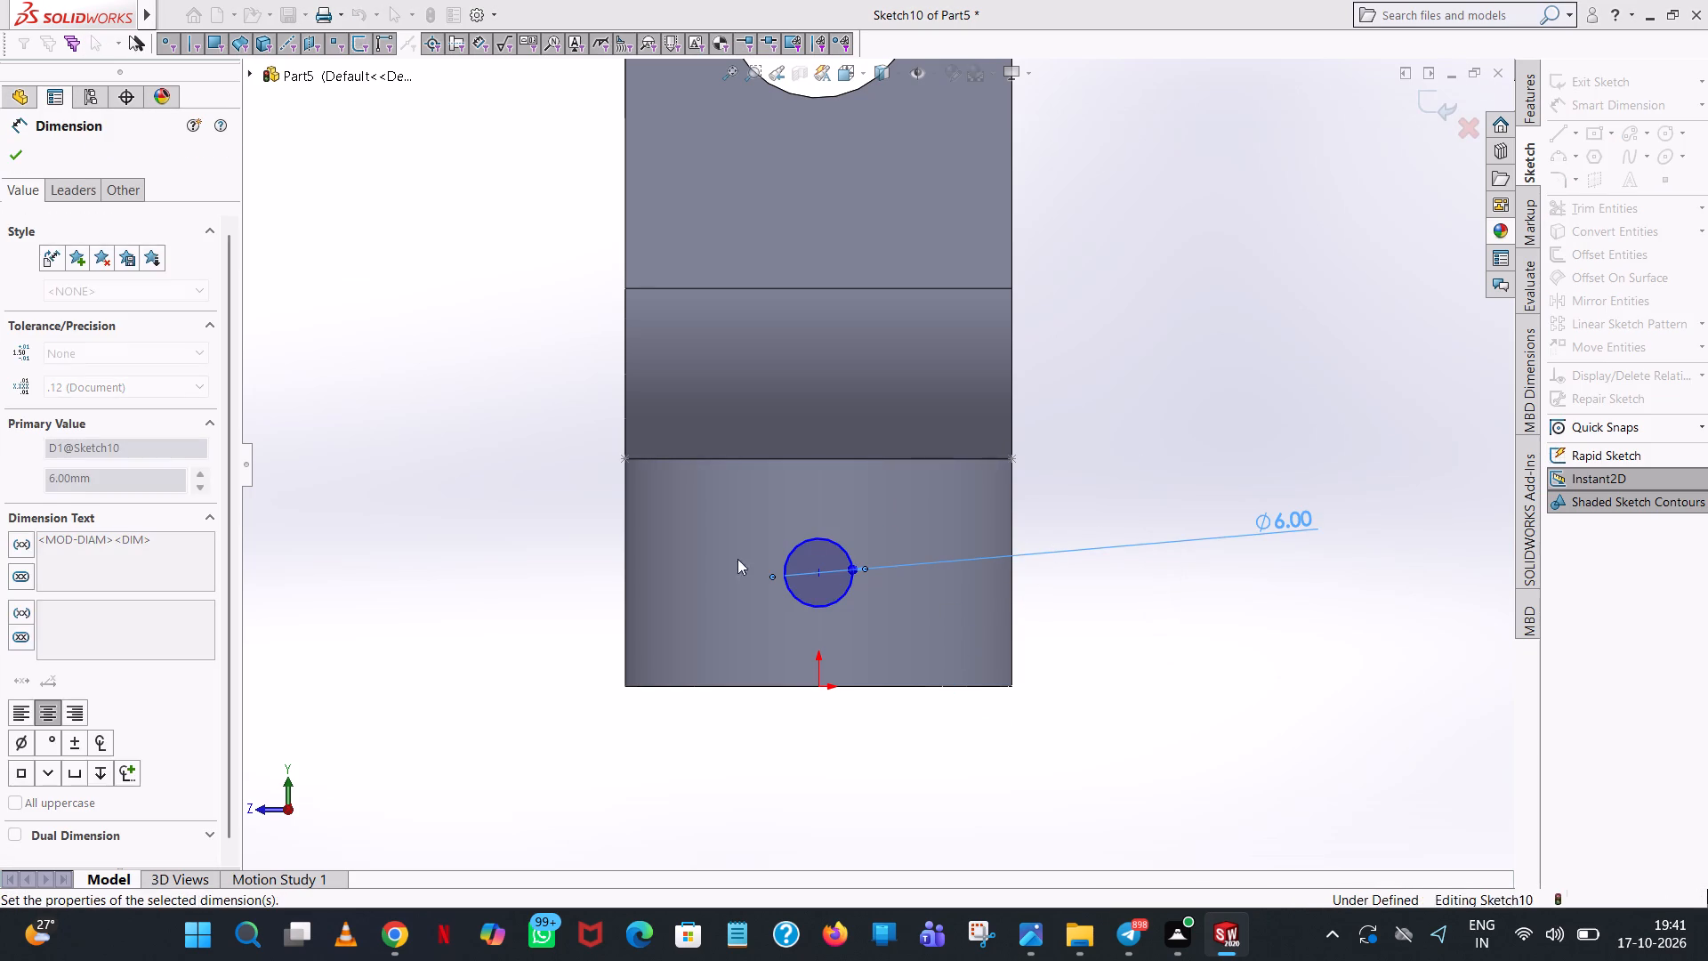
Dimension the circle centre's vertical distances to the origin and to the horizontal edge where the arm's lower curve begins.
click(819, 573)
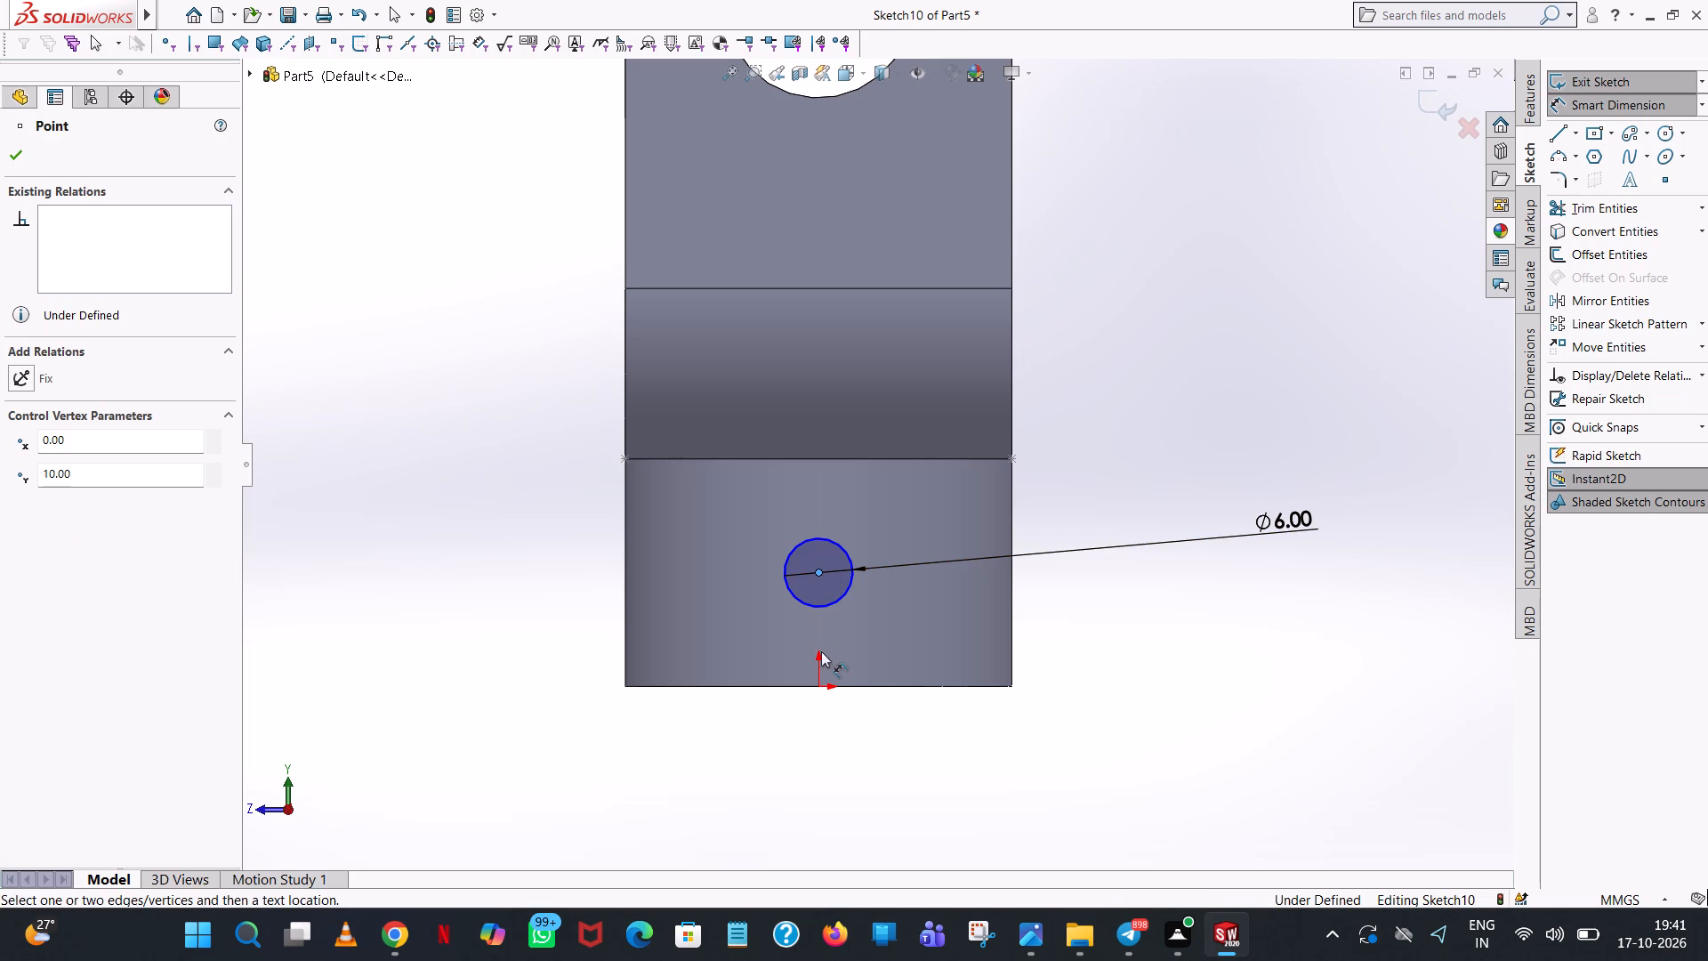
click(815, 687)
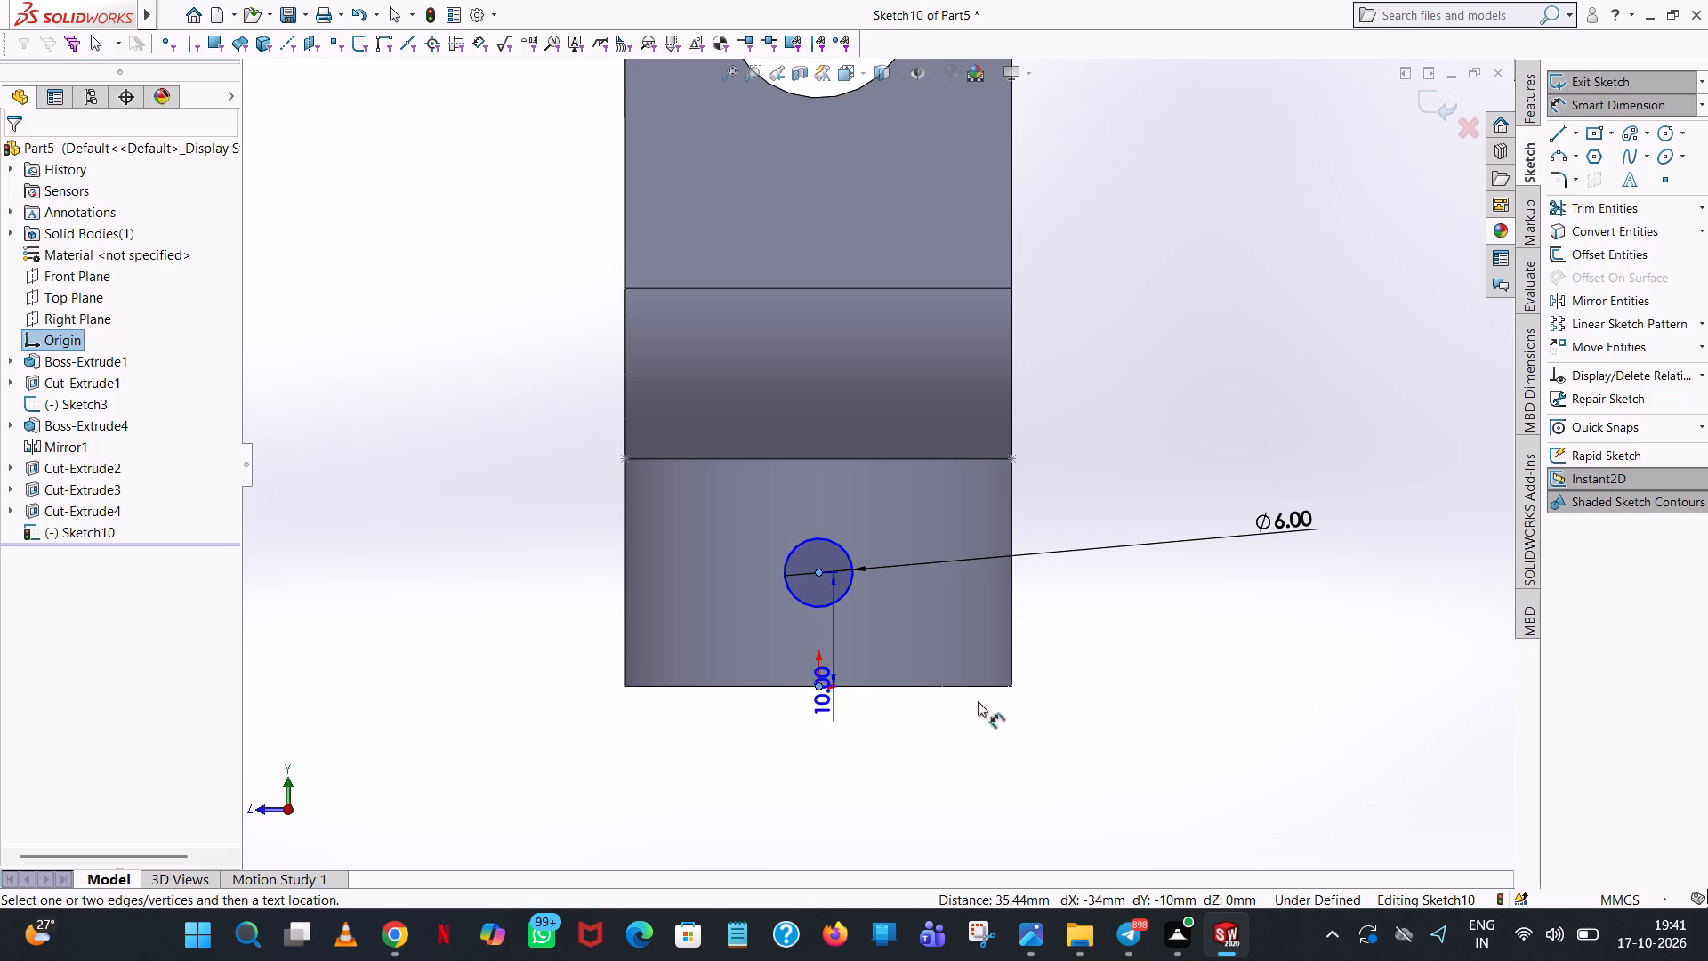
click(1155, 694)
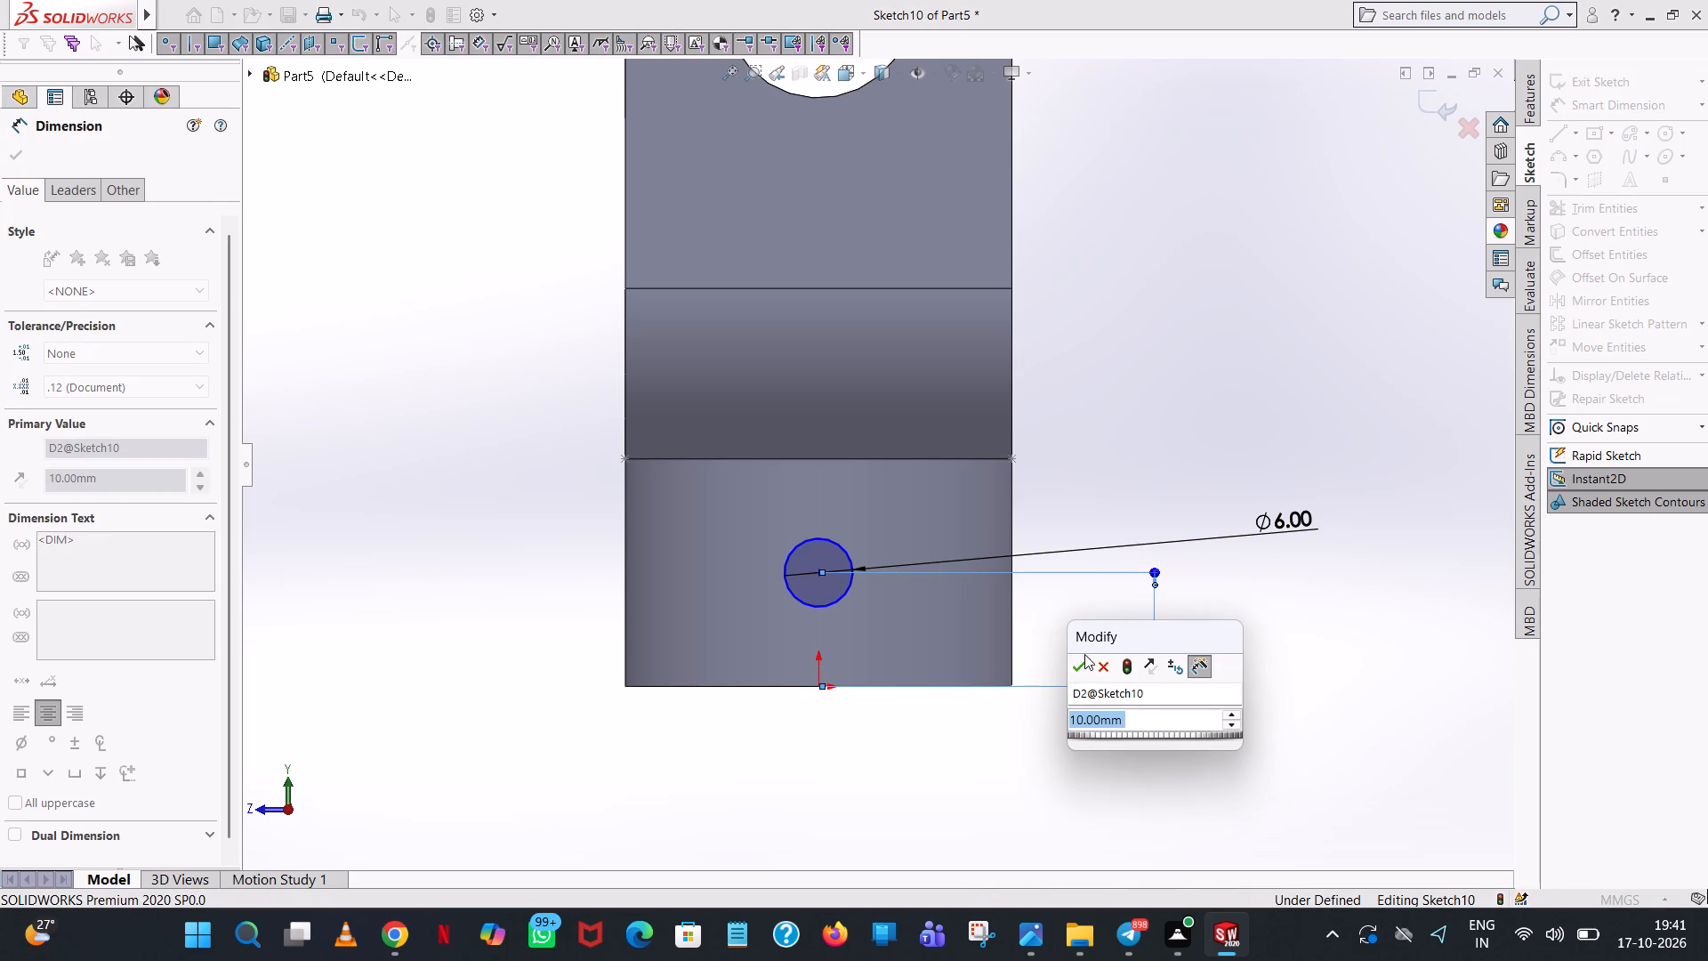
click(1076, 664)
click(1021, 392)
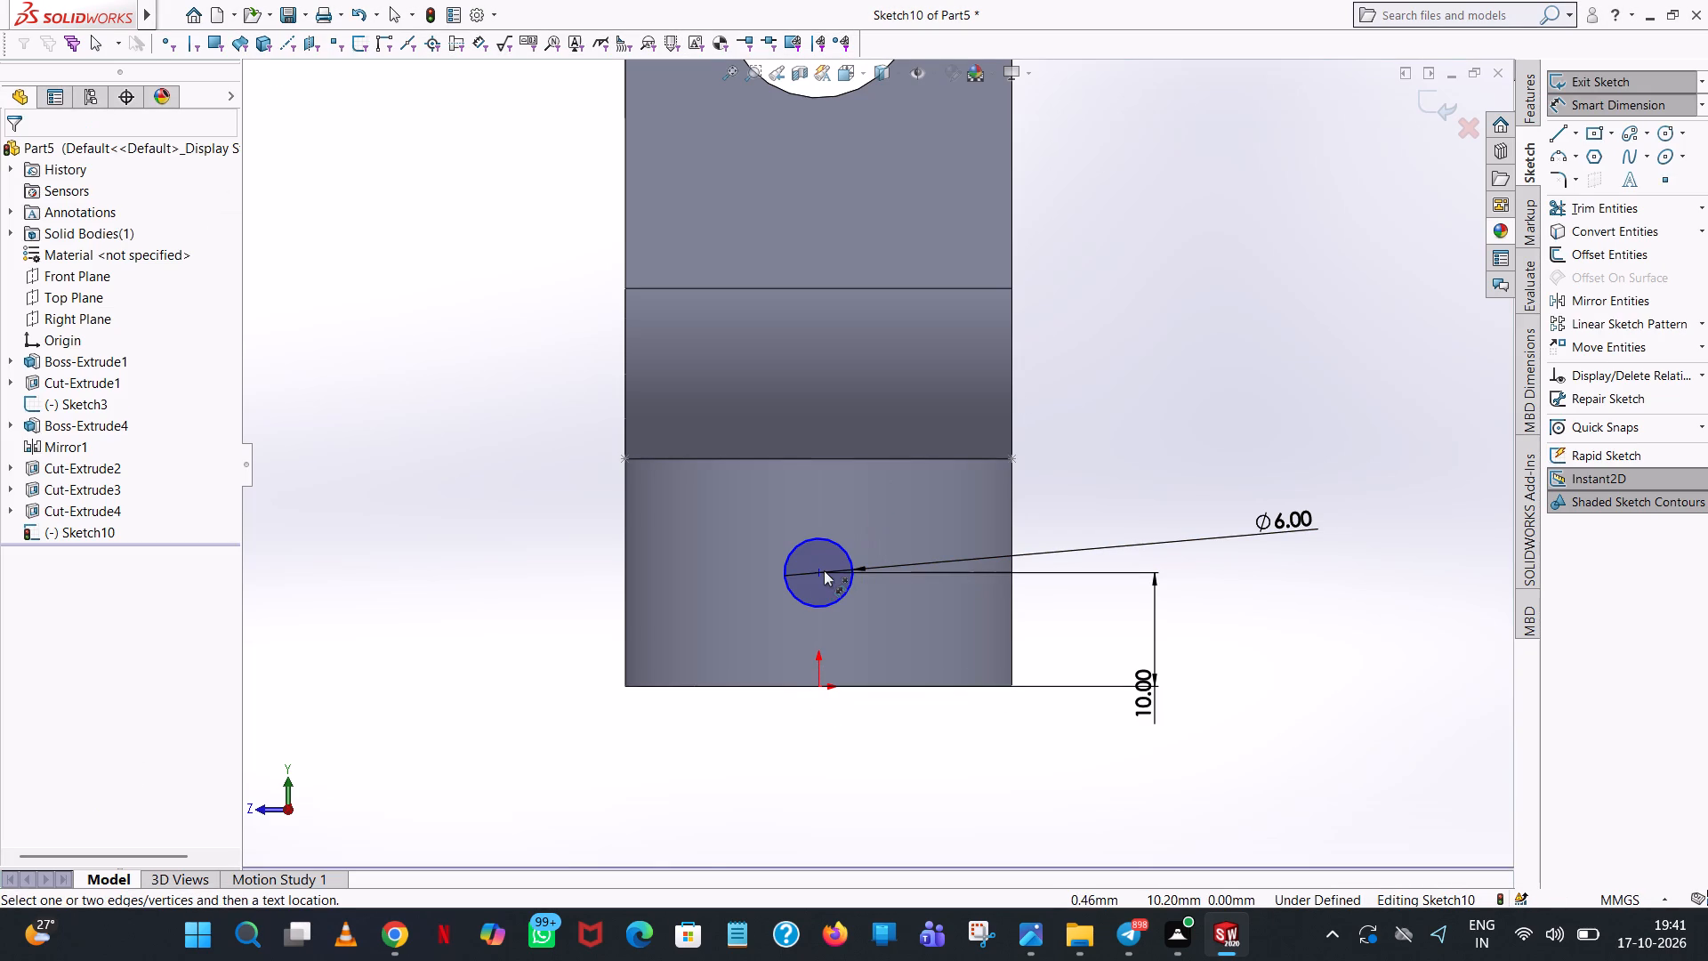
click(821, 571)
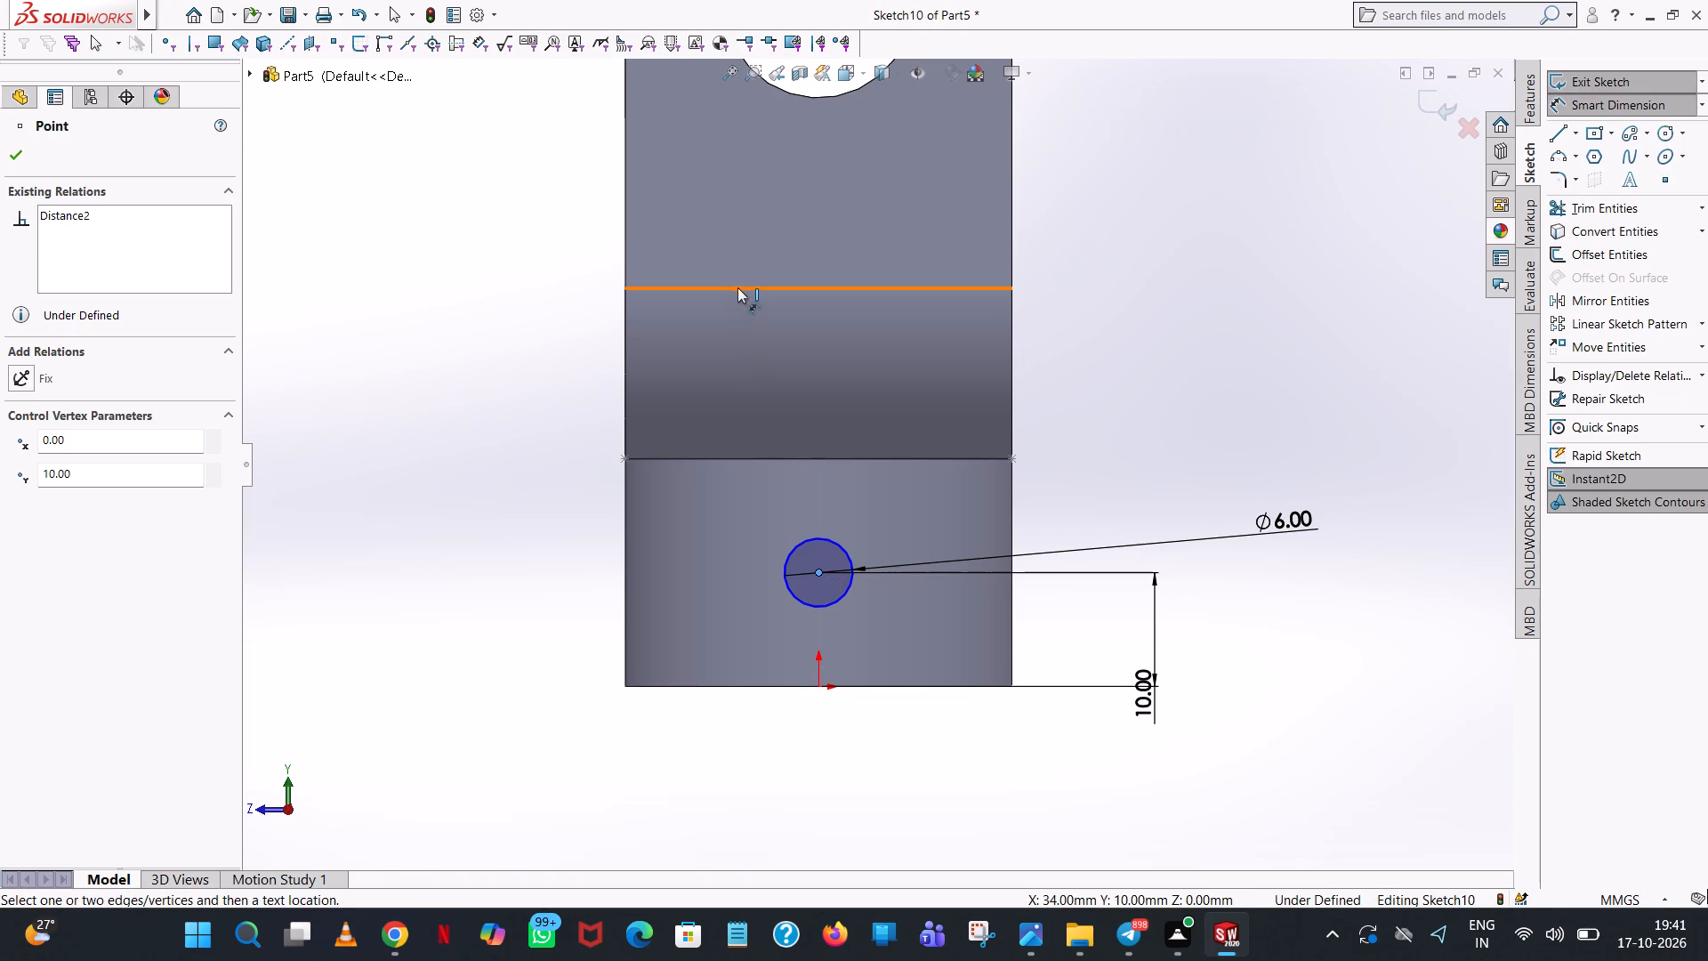
click(737, 287)
click(517, 337)
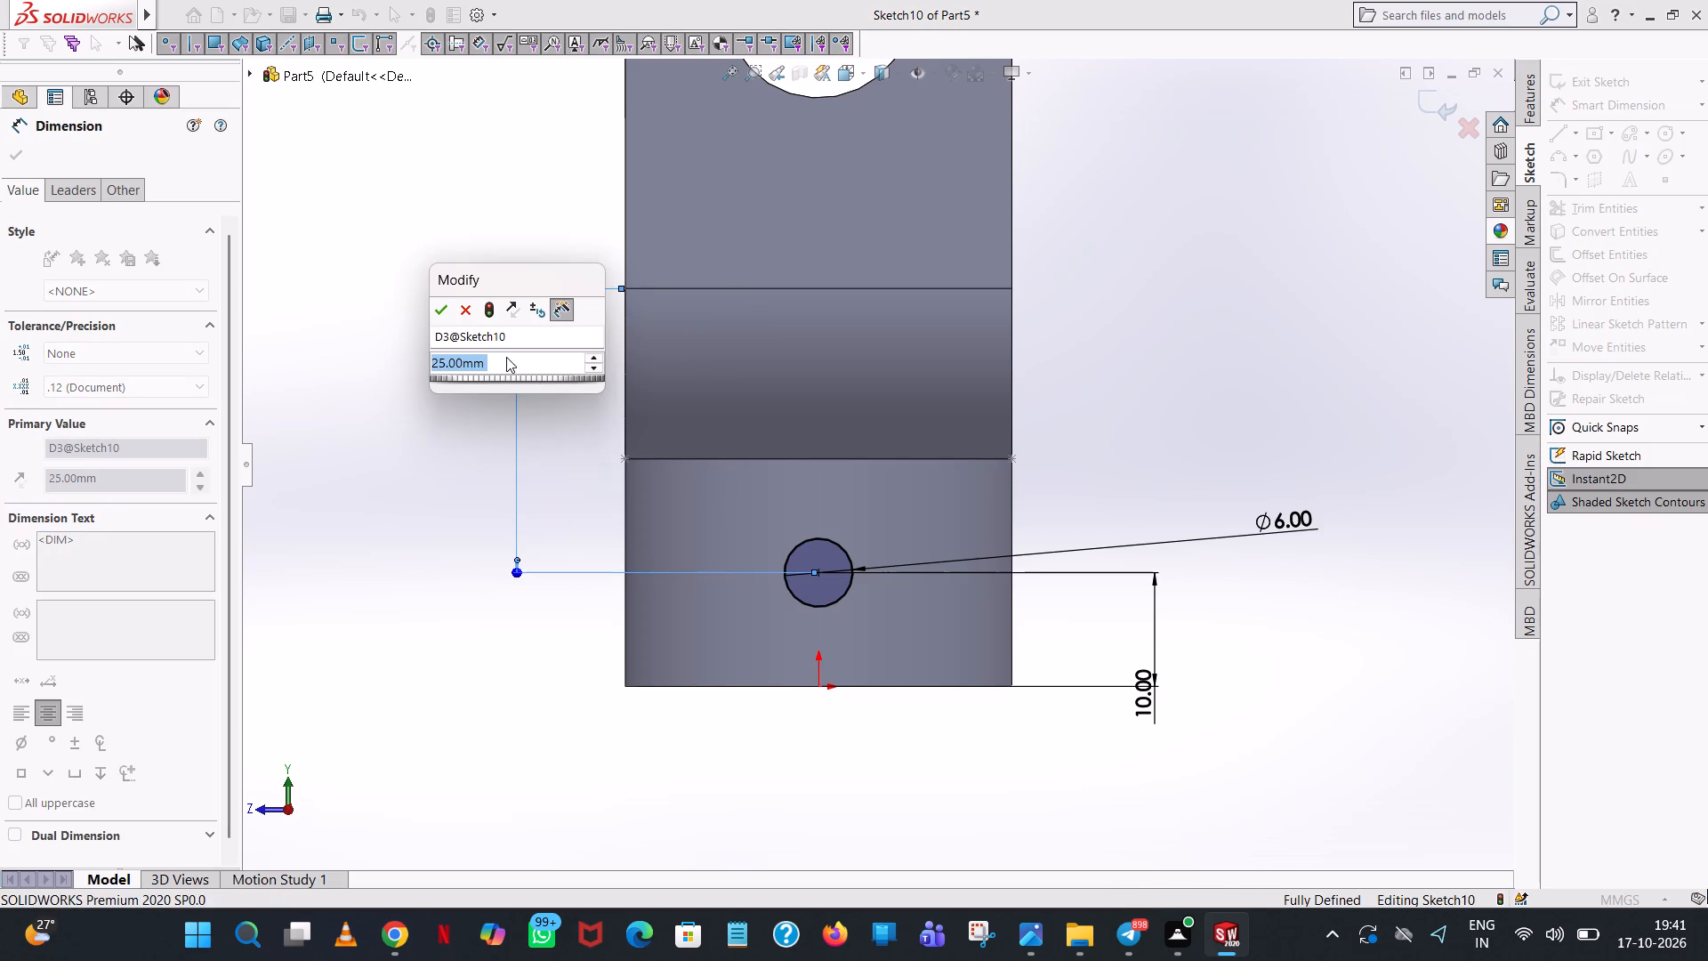
click(436, 311)
click(1202, 238)
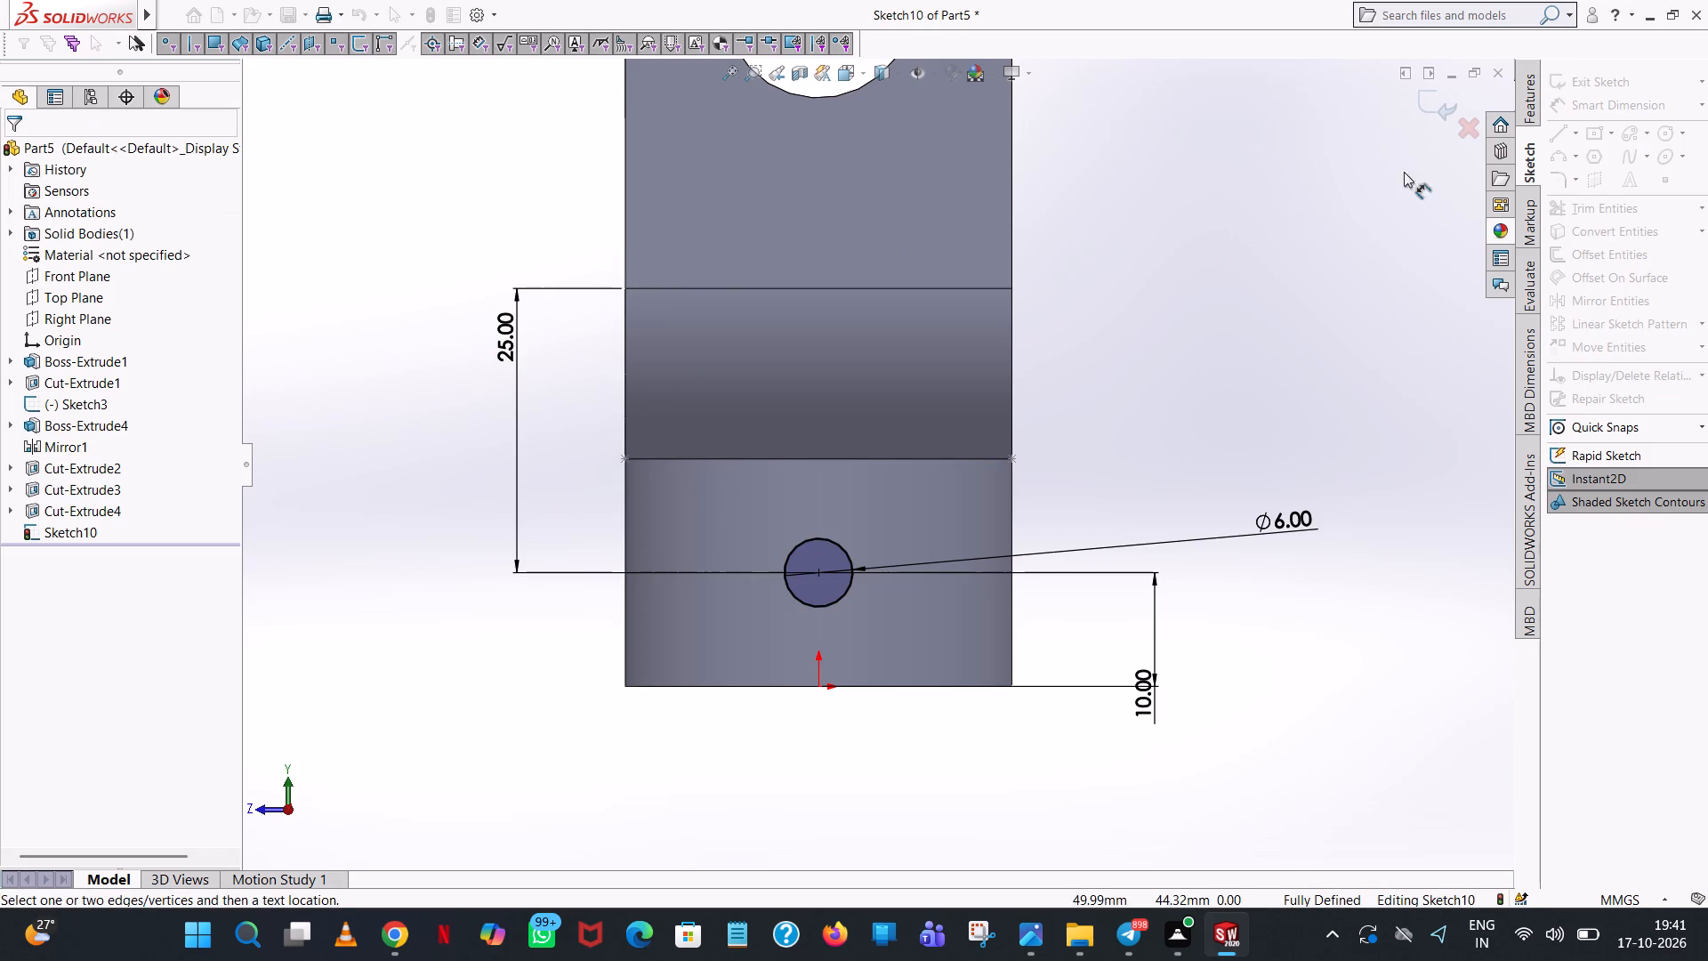
Cut the circle through the cylindrical collar with a blind extruded cut 92 mm deep.
click(1535, 92)
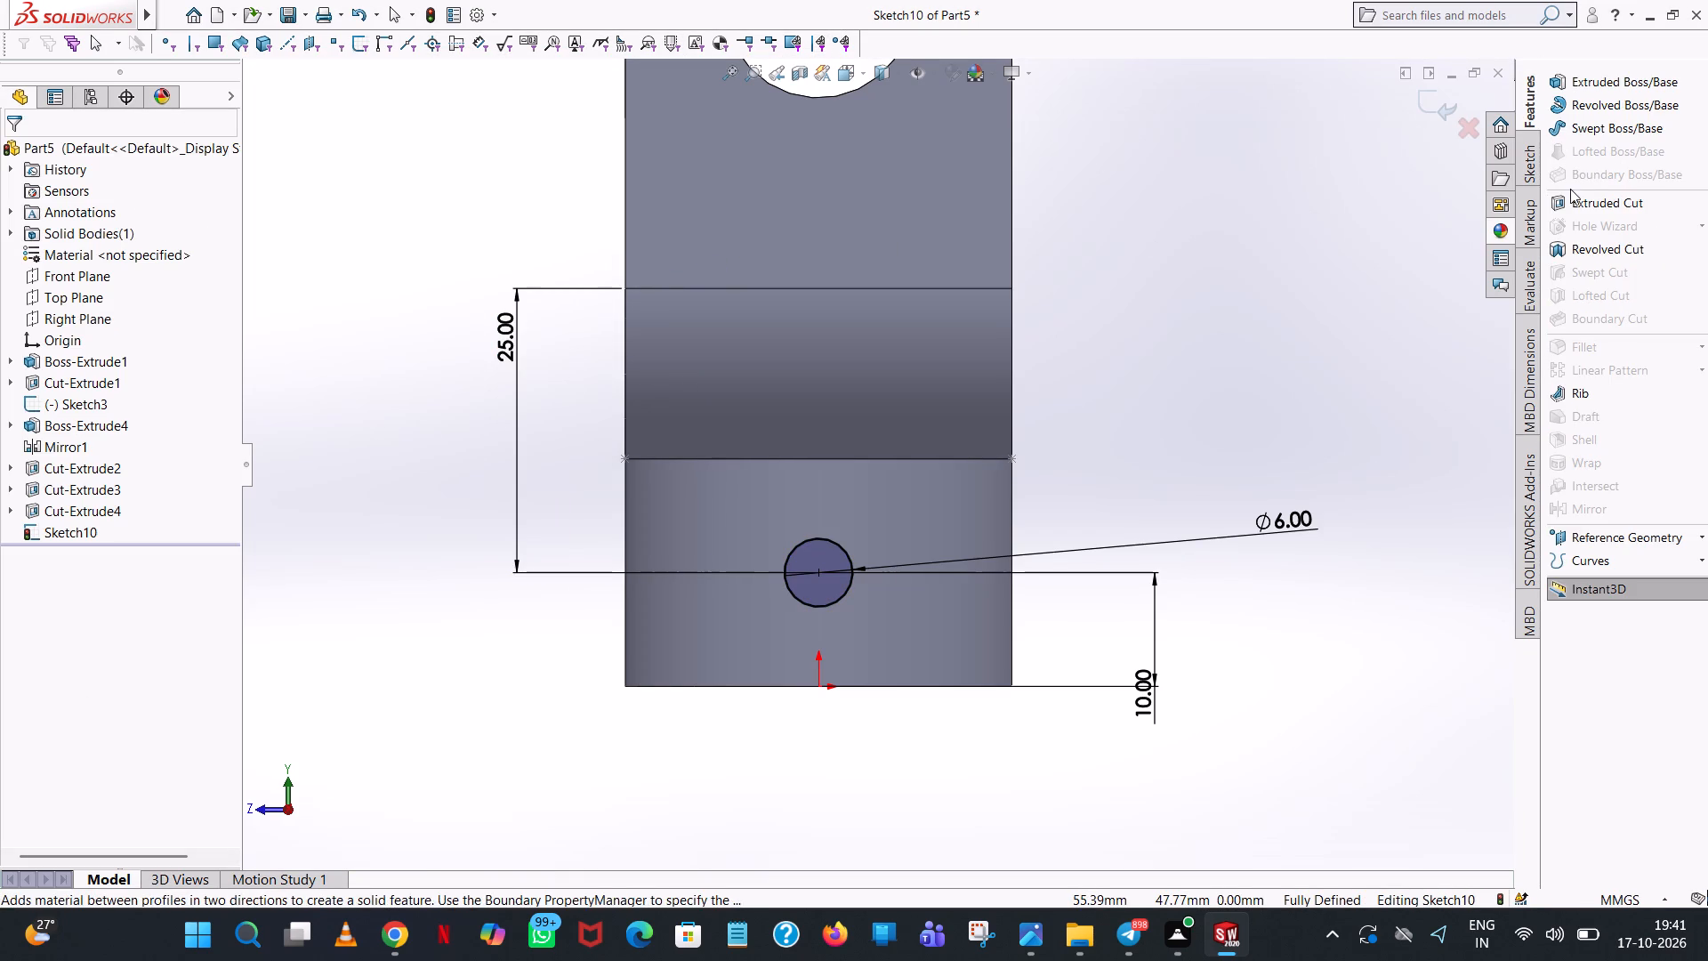
click(1571, 195)
middle_drag(1185, 461, 1191, 461)
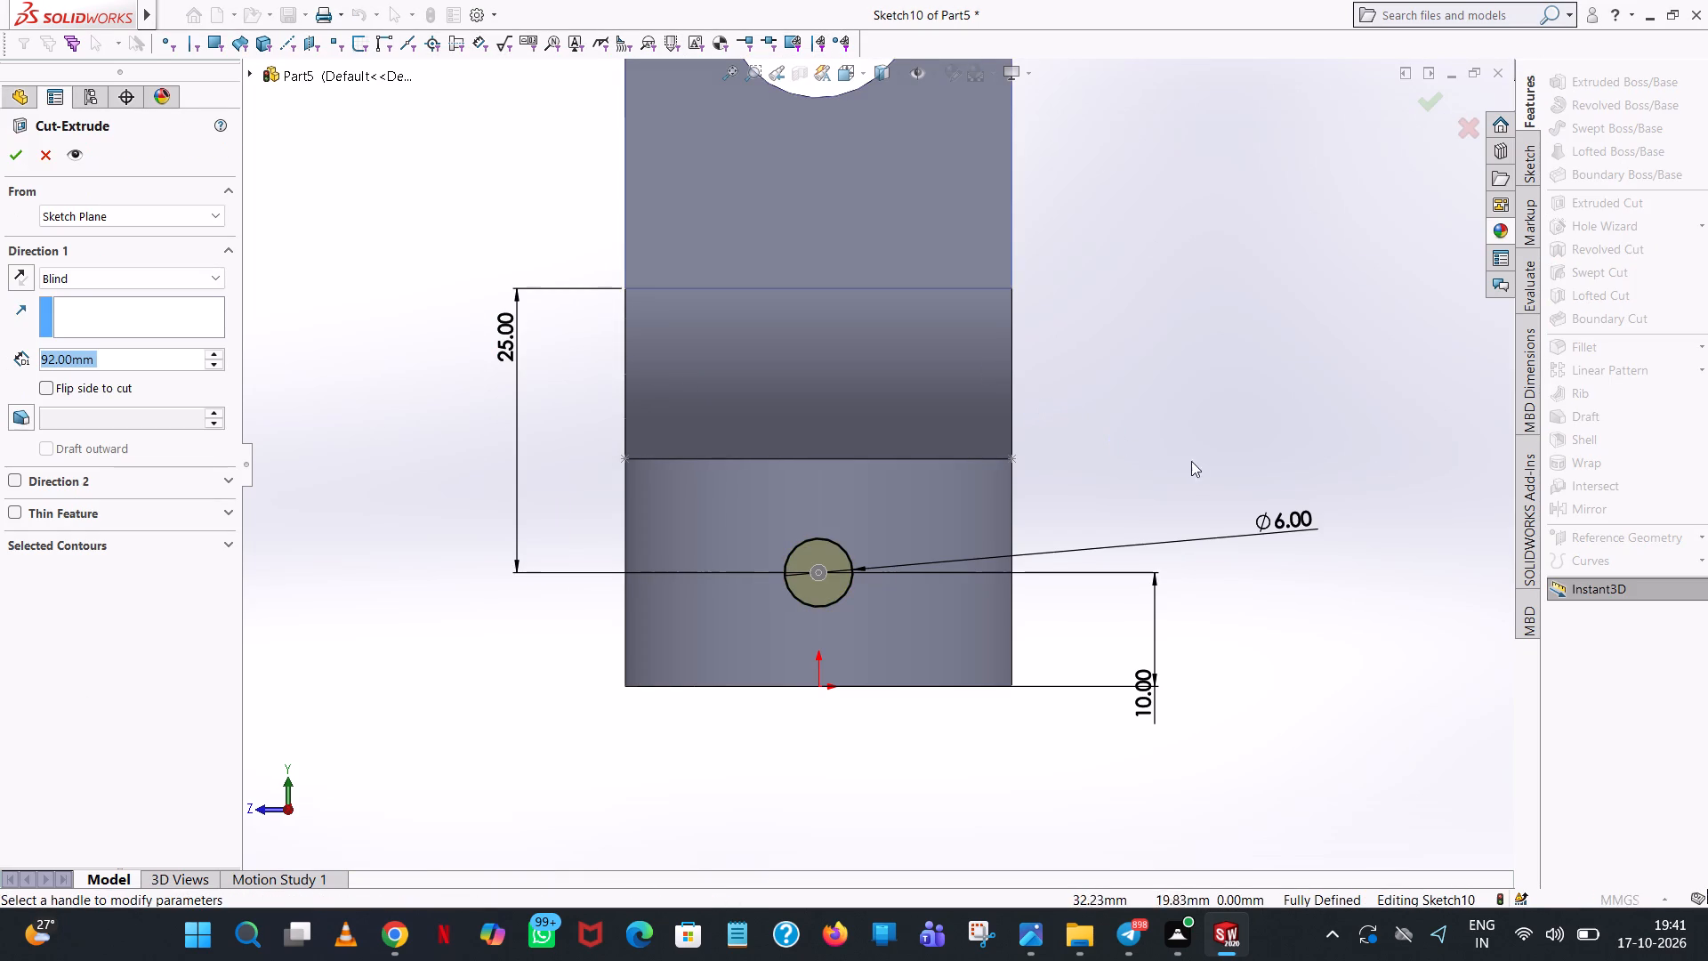
middle_drag(1191, 461, 1322, 475)
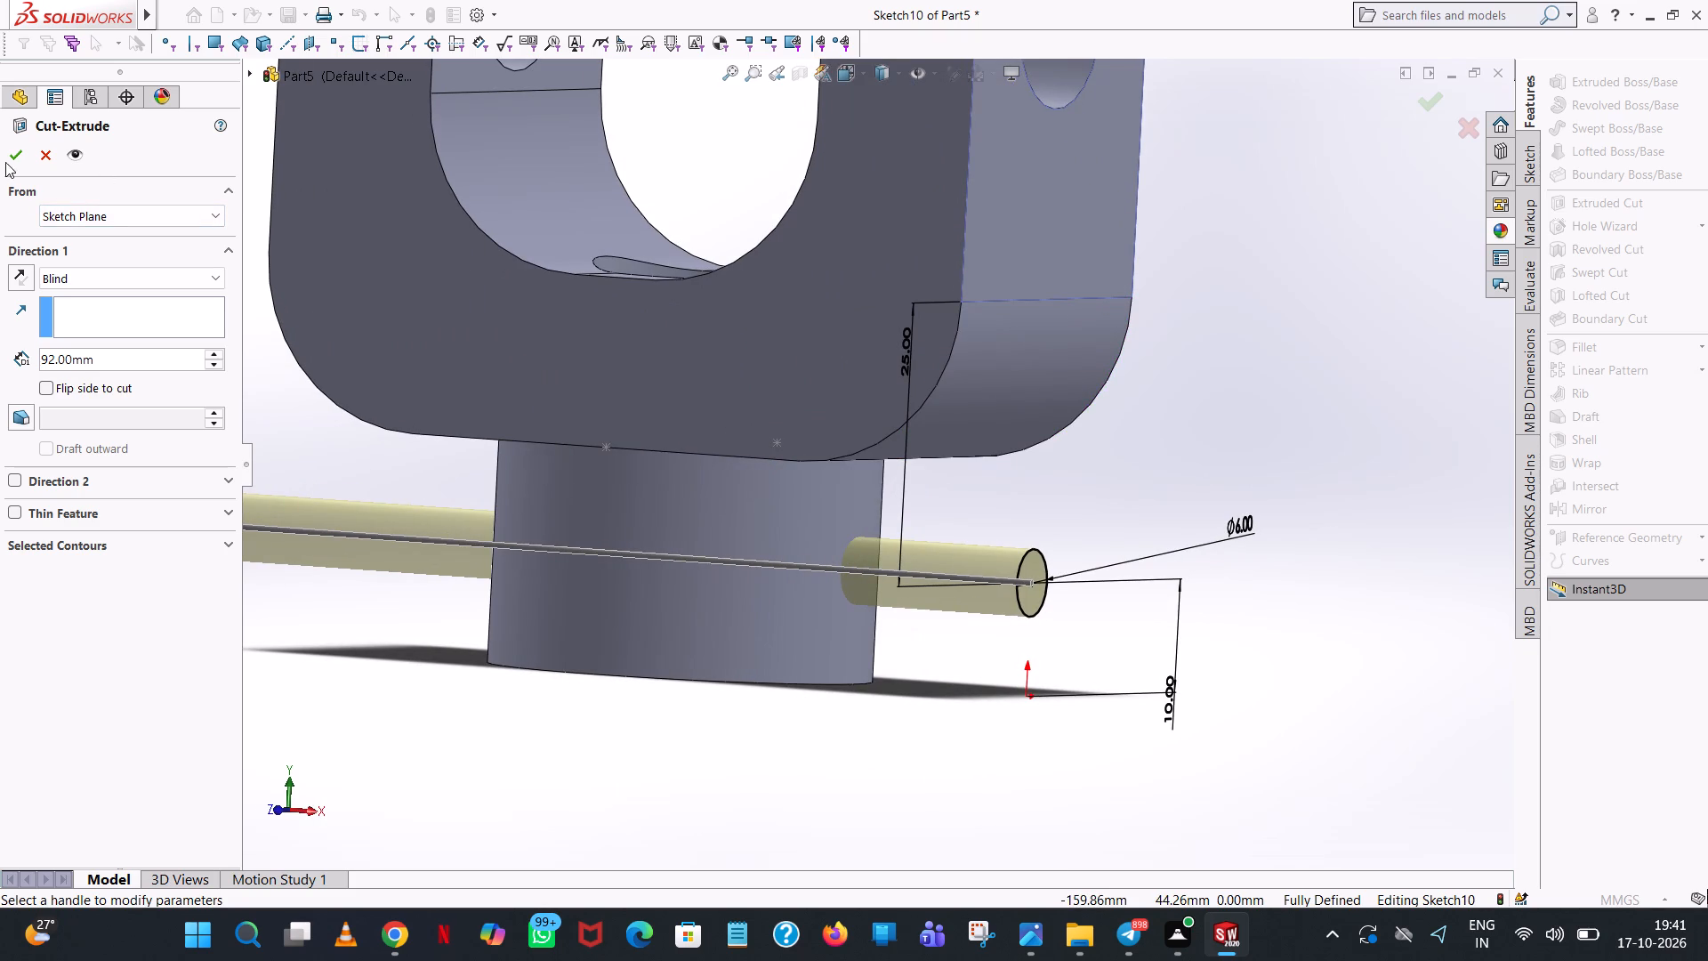
click(6, 160)
click(1165, 474)
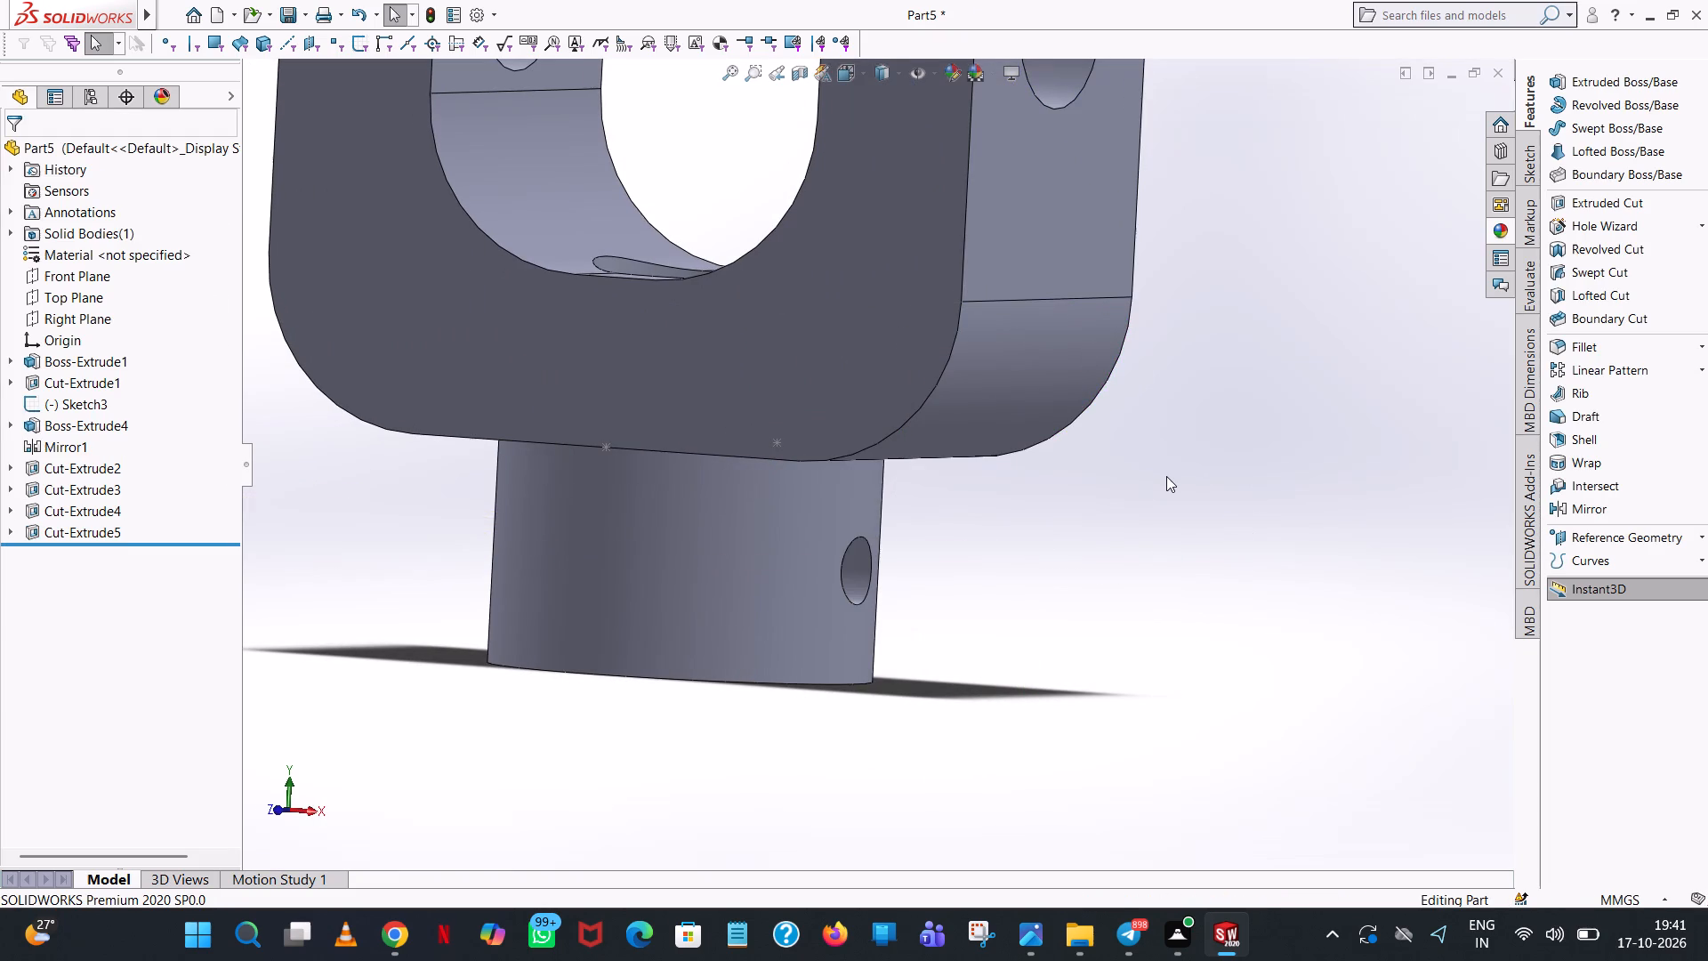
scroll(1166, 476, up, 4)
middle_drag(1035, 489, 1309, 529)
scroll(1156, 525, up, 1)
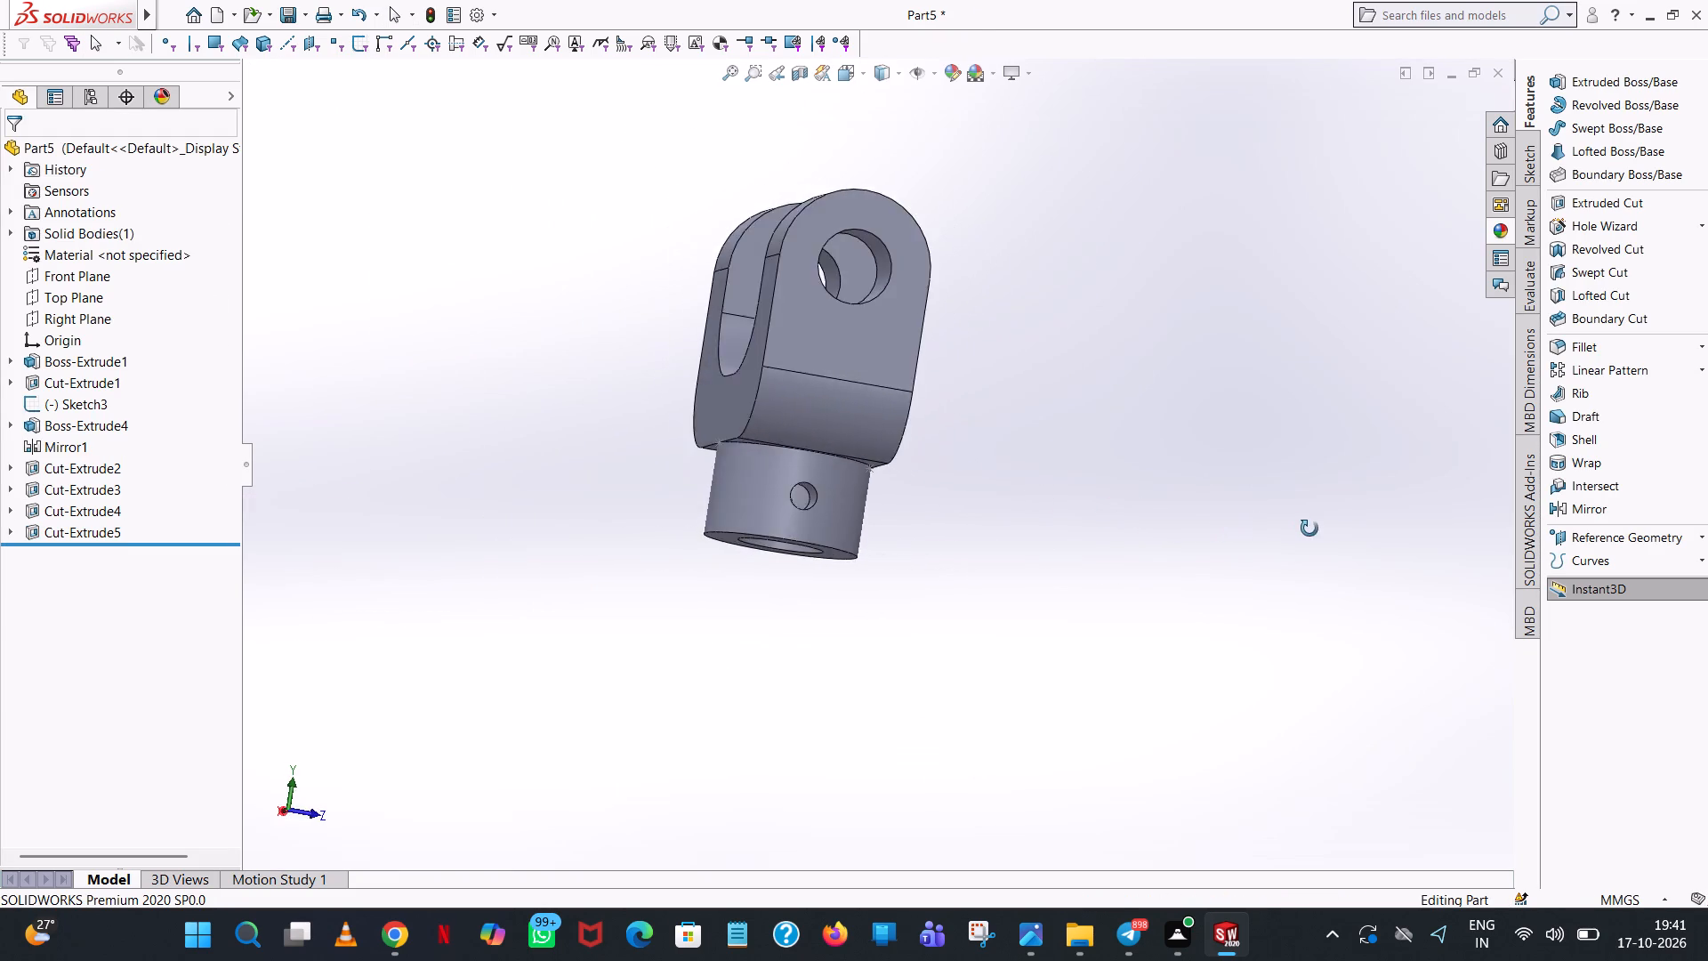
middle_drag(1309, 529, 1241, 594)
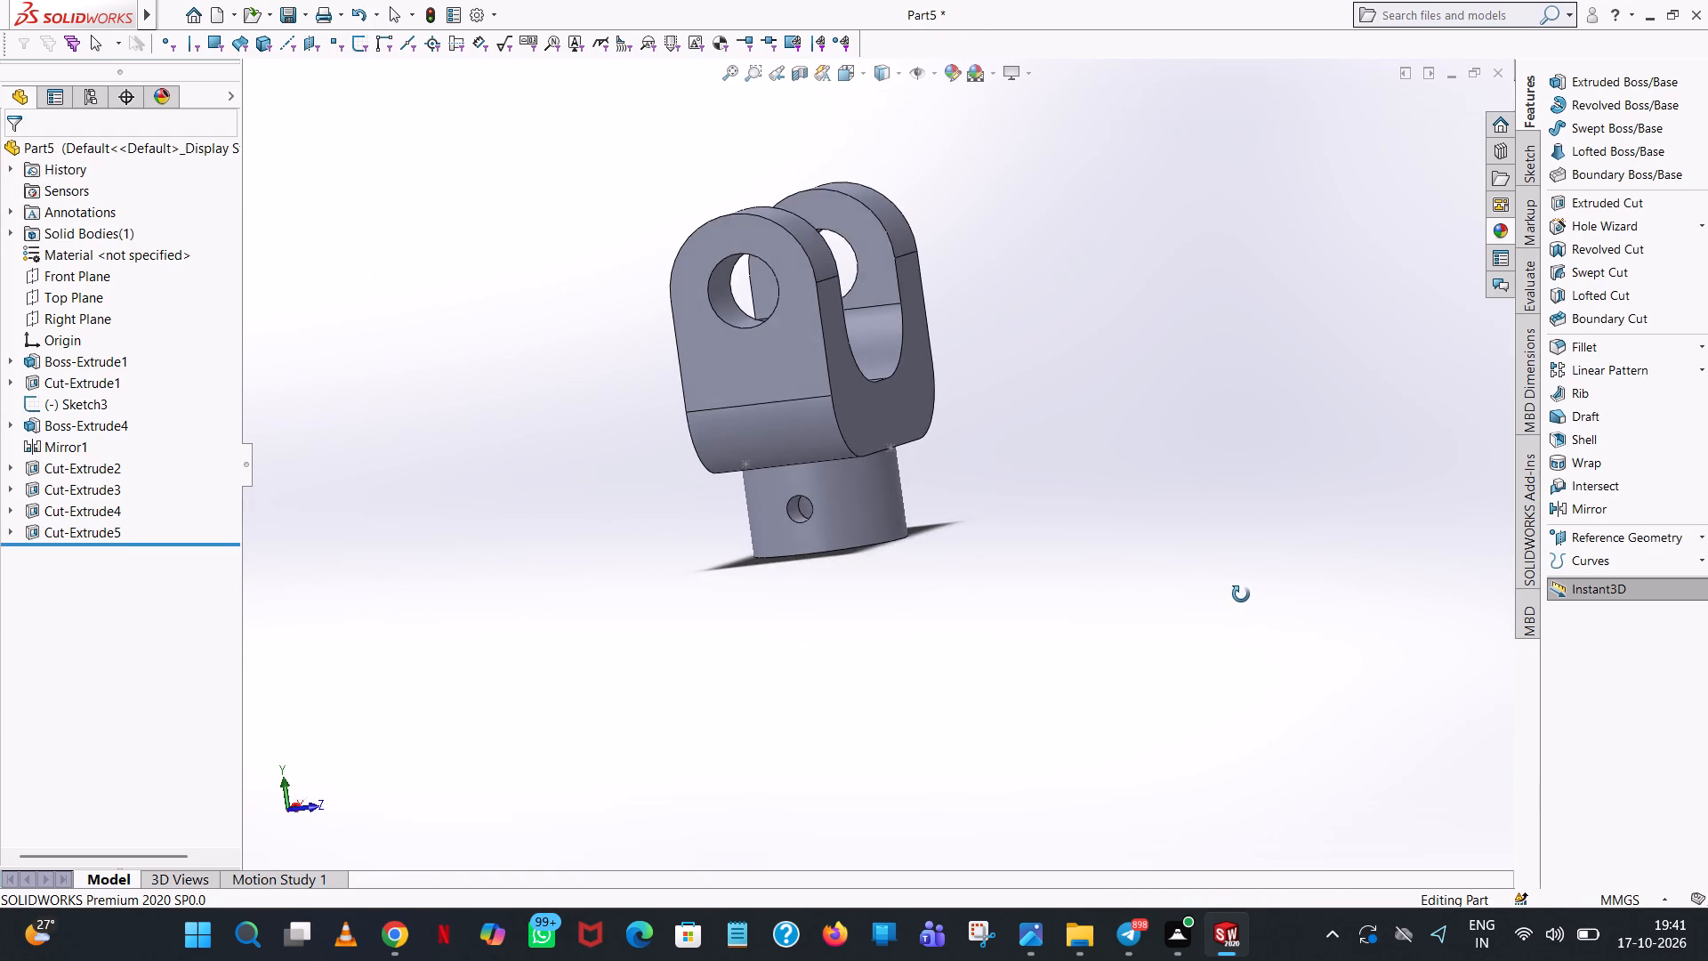
Colour the whole fork body light red with RGB 255, 128, 128.
middle_drag(1241, 594, 1107, 674)
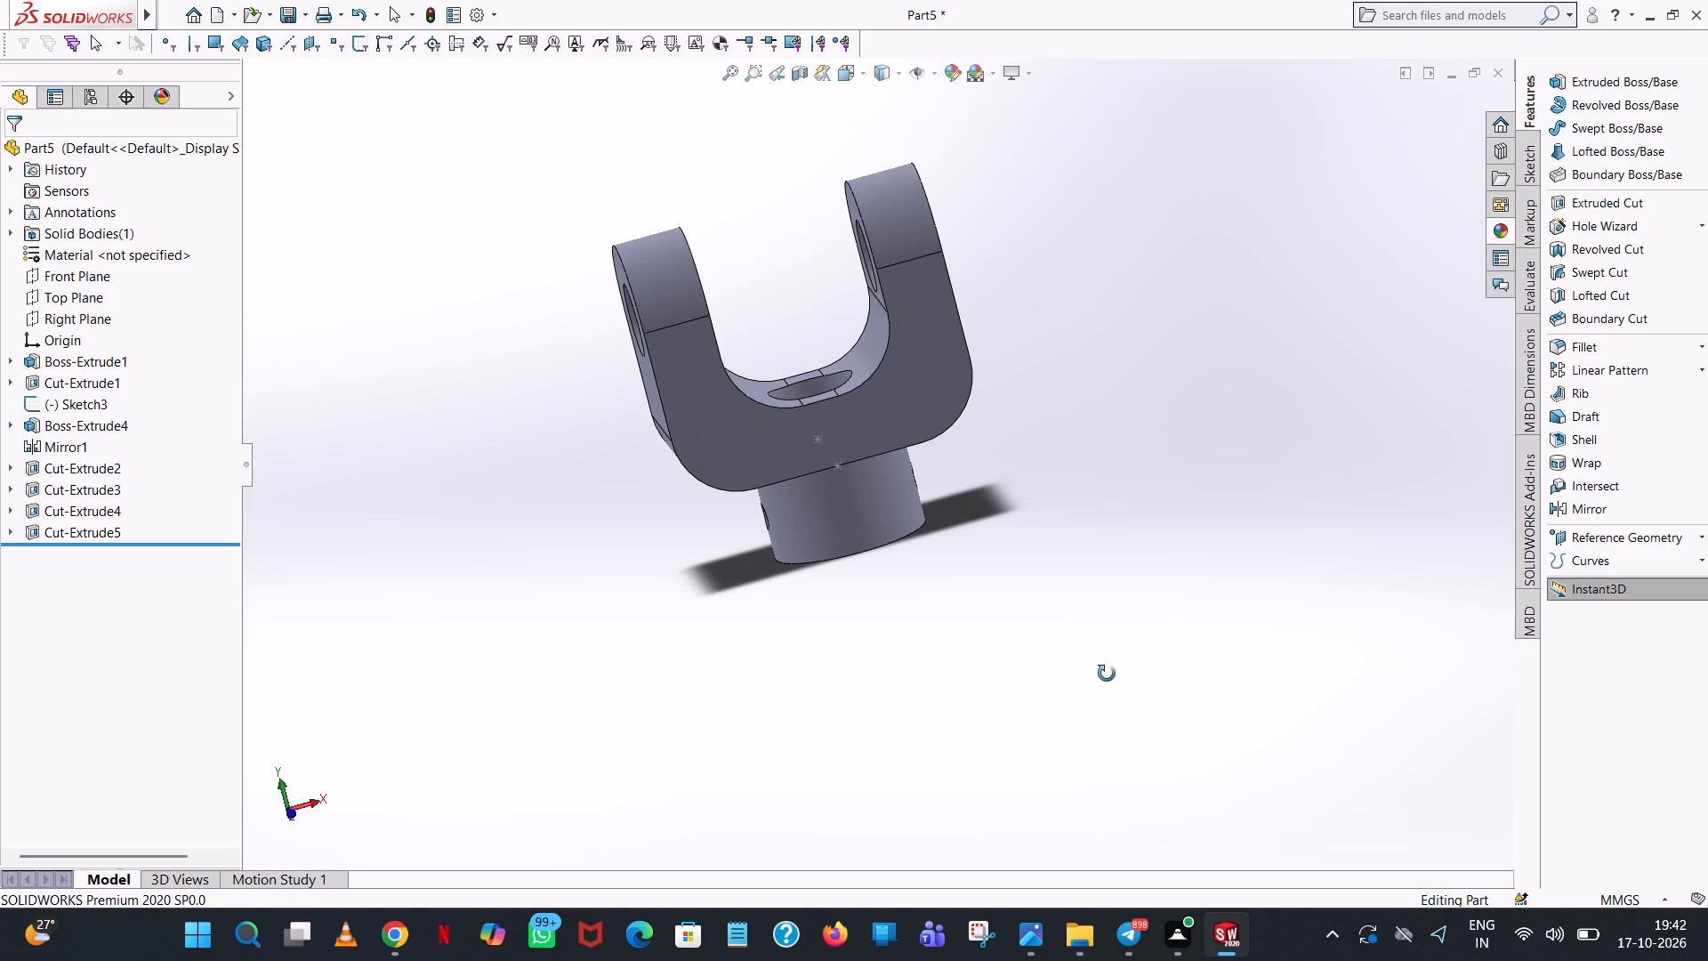
middle_drag(1107, 674, 1104, 573)
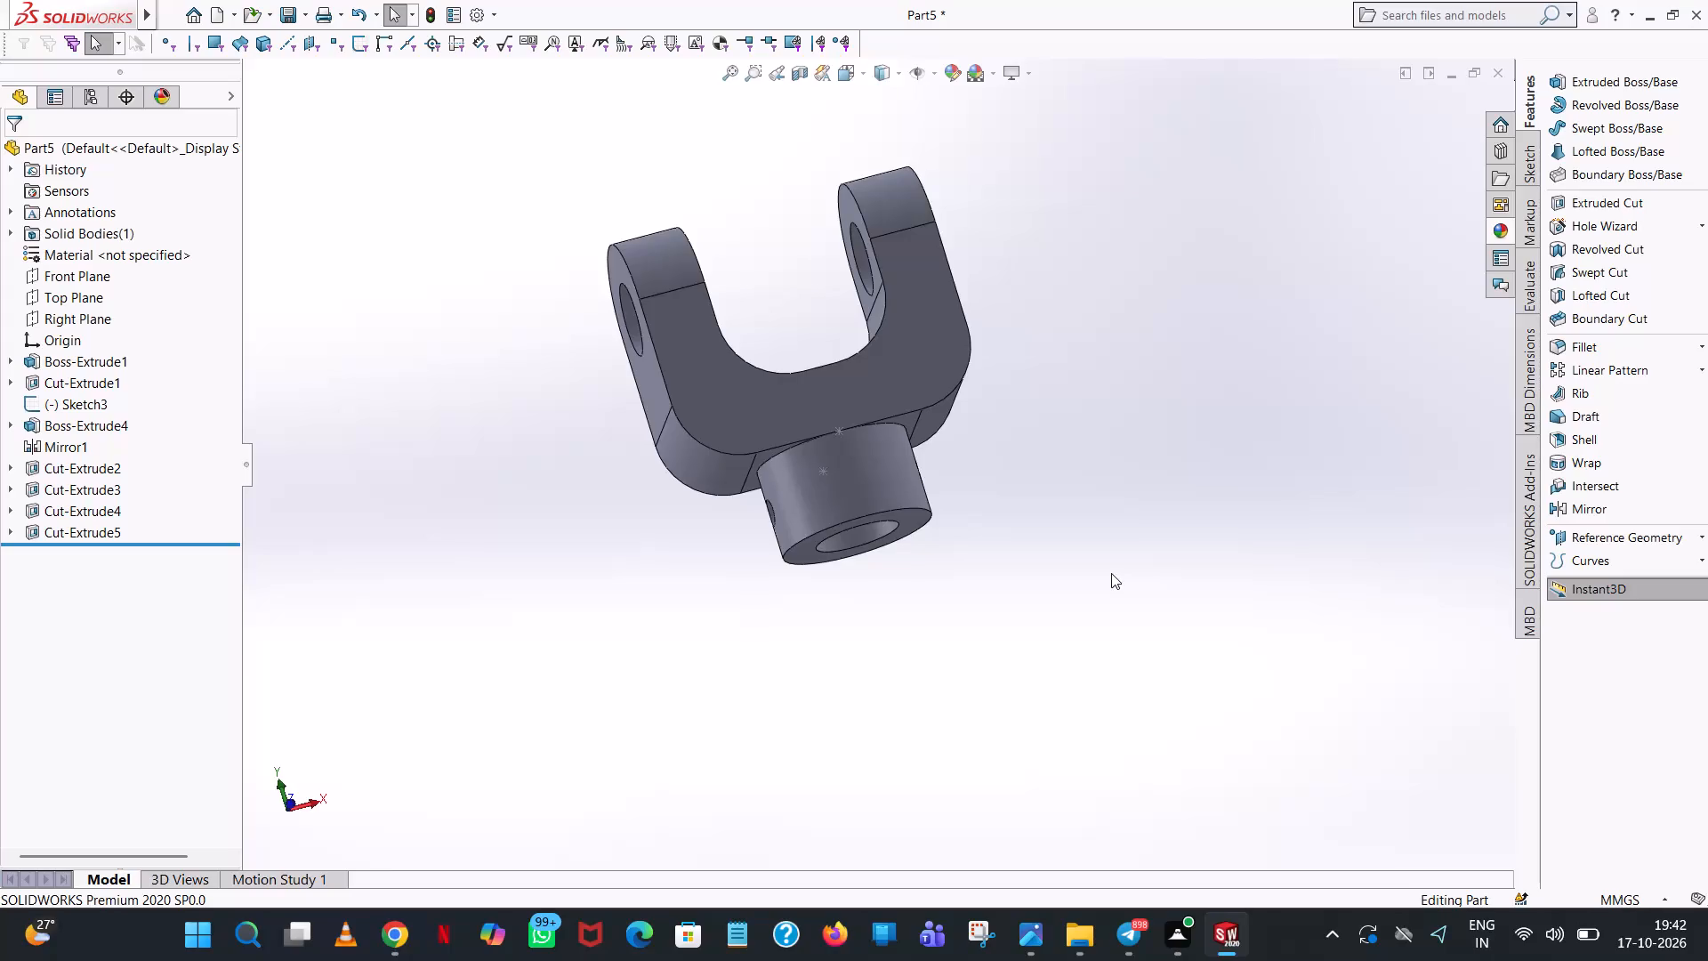
right_click(827, 403)
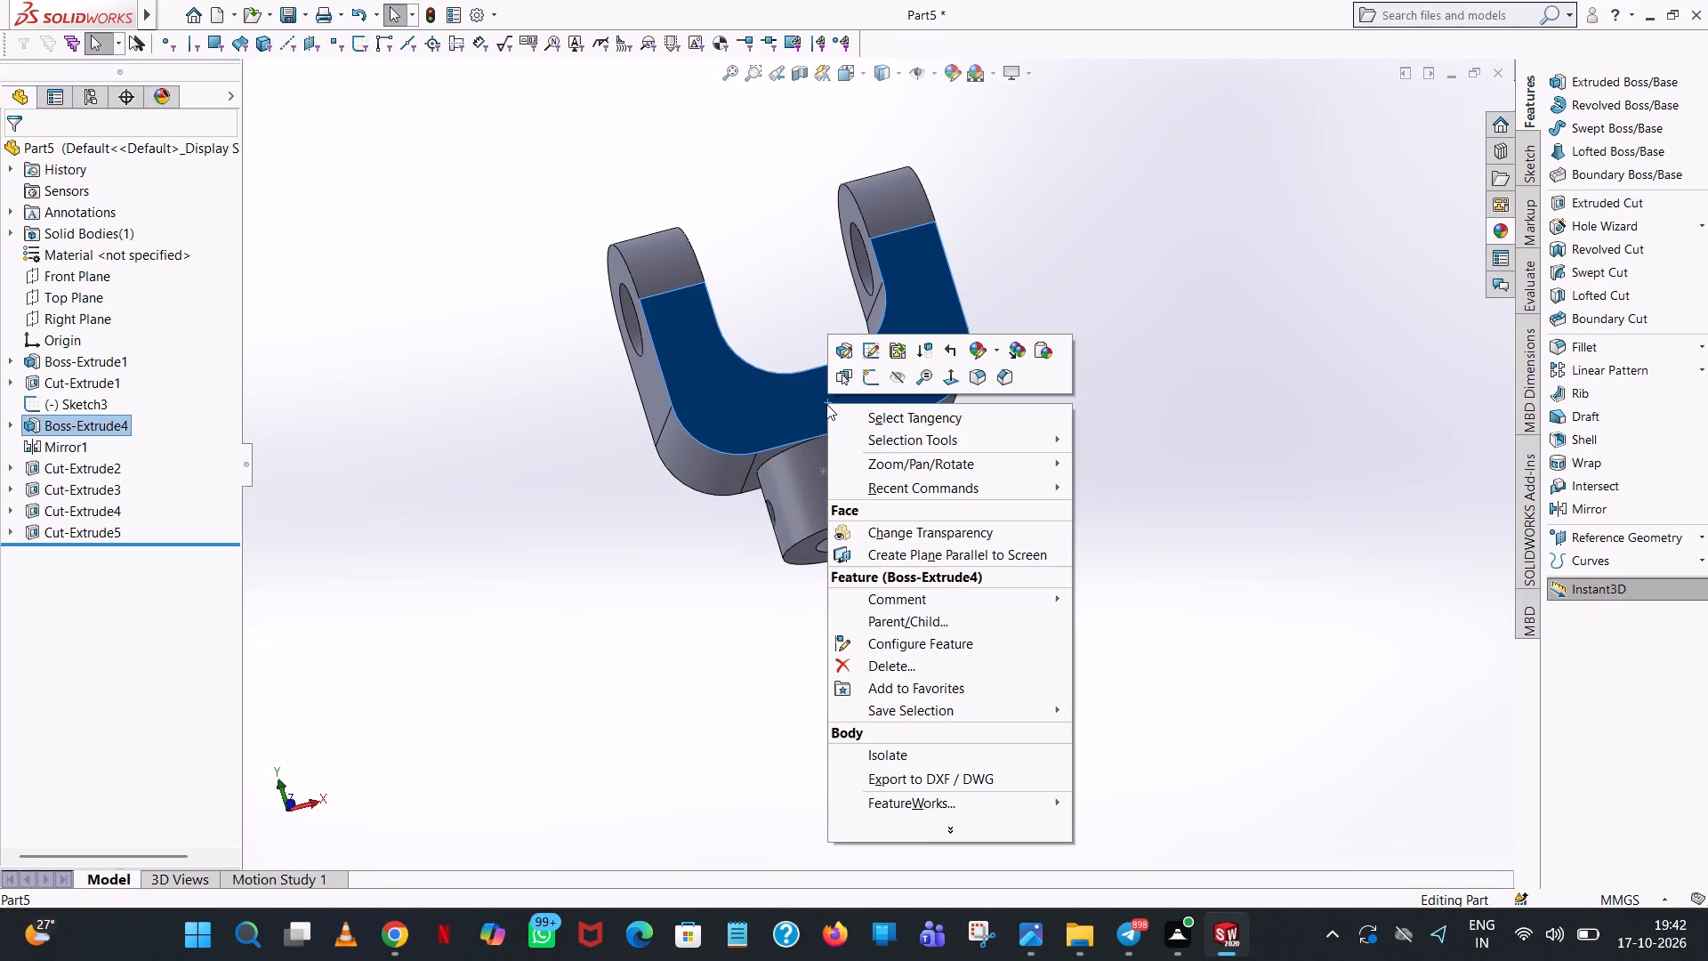
click(978, 359)
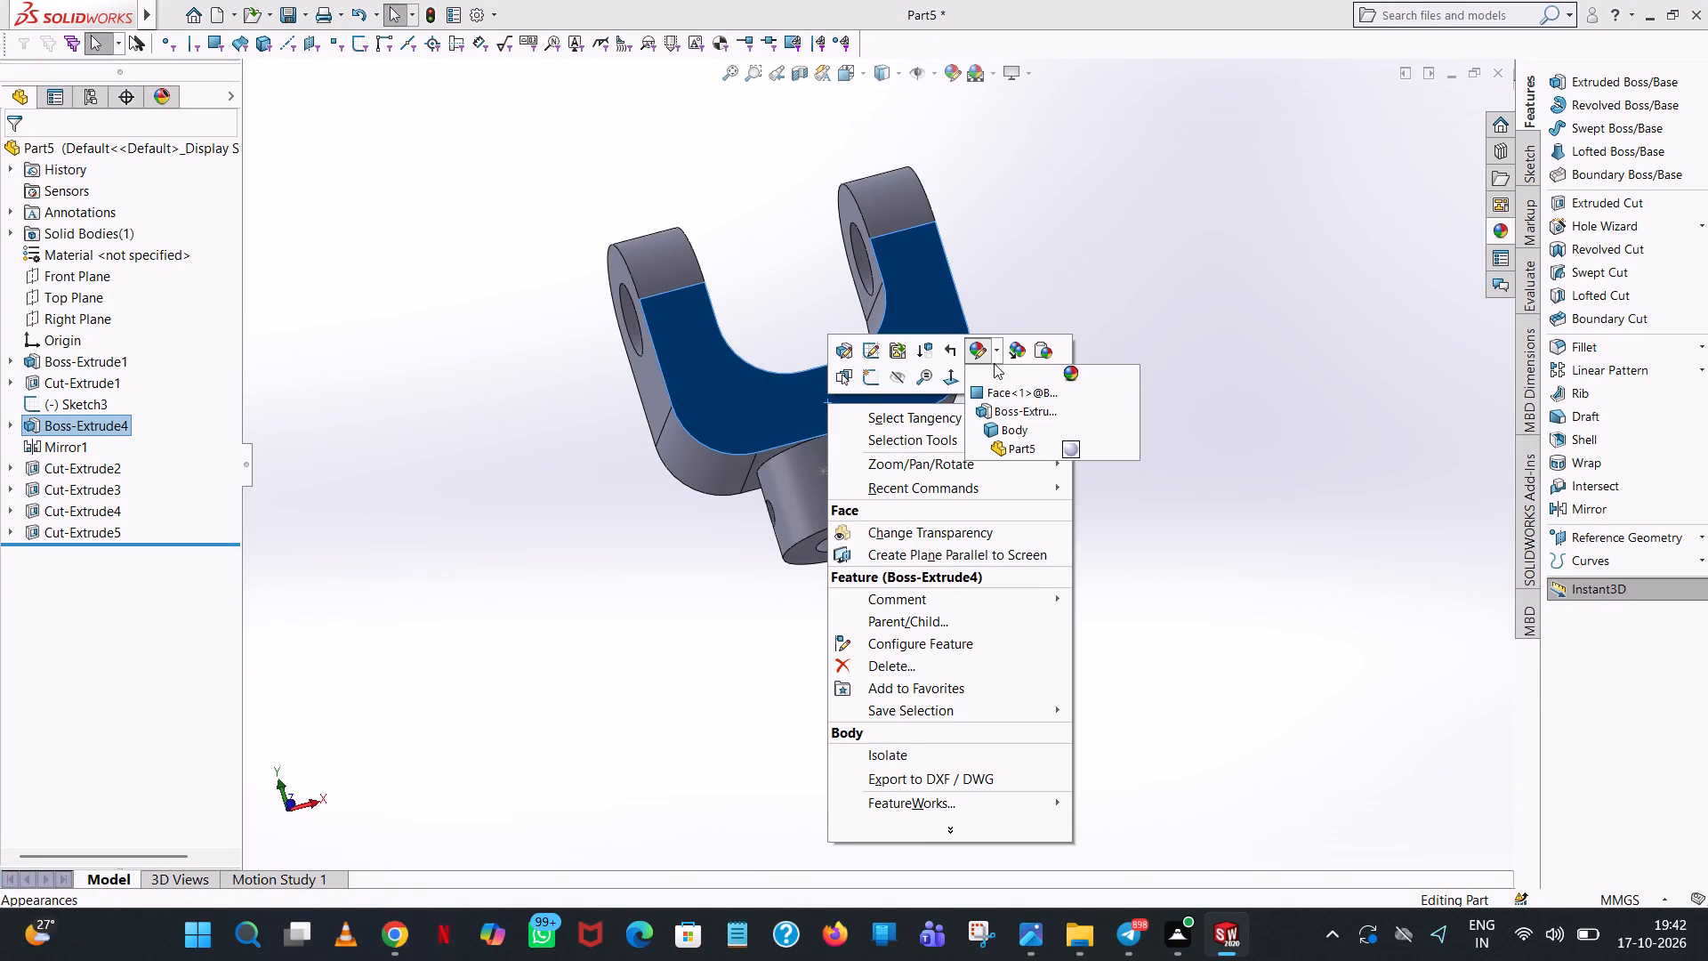
click(1041, 424)
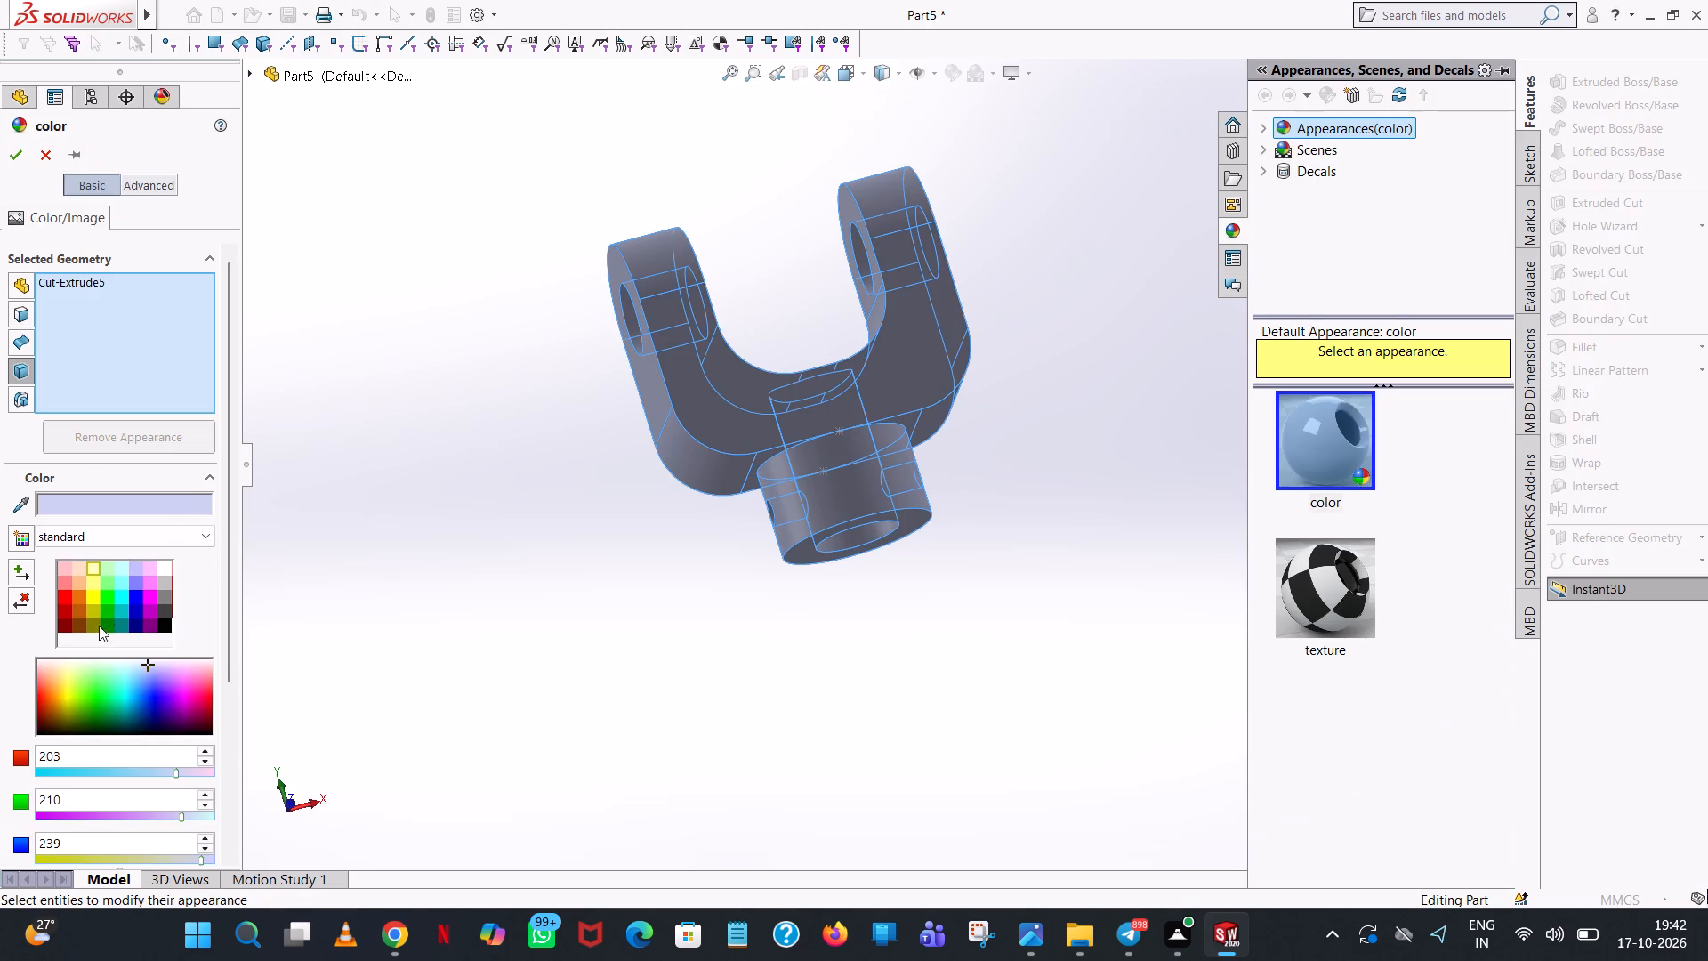
click(63, 600)
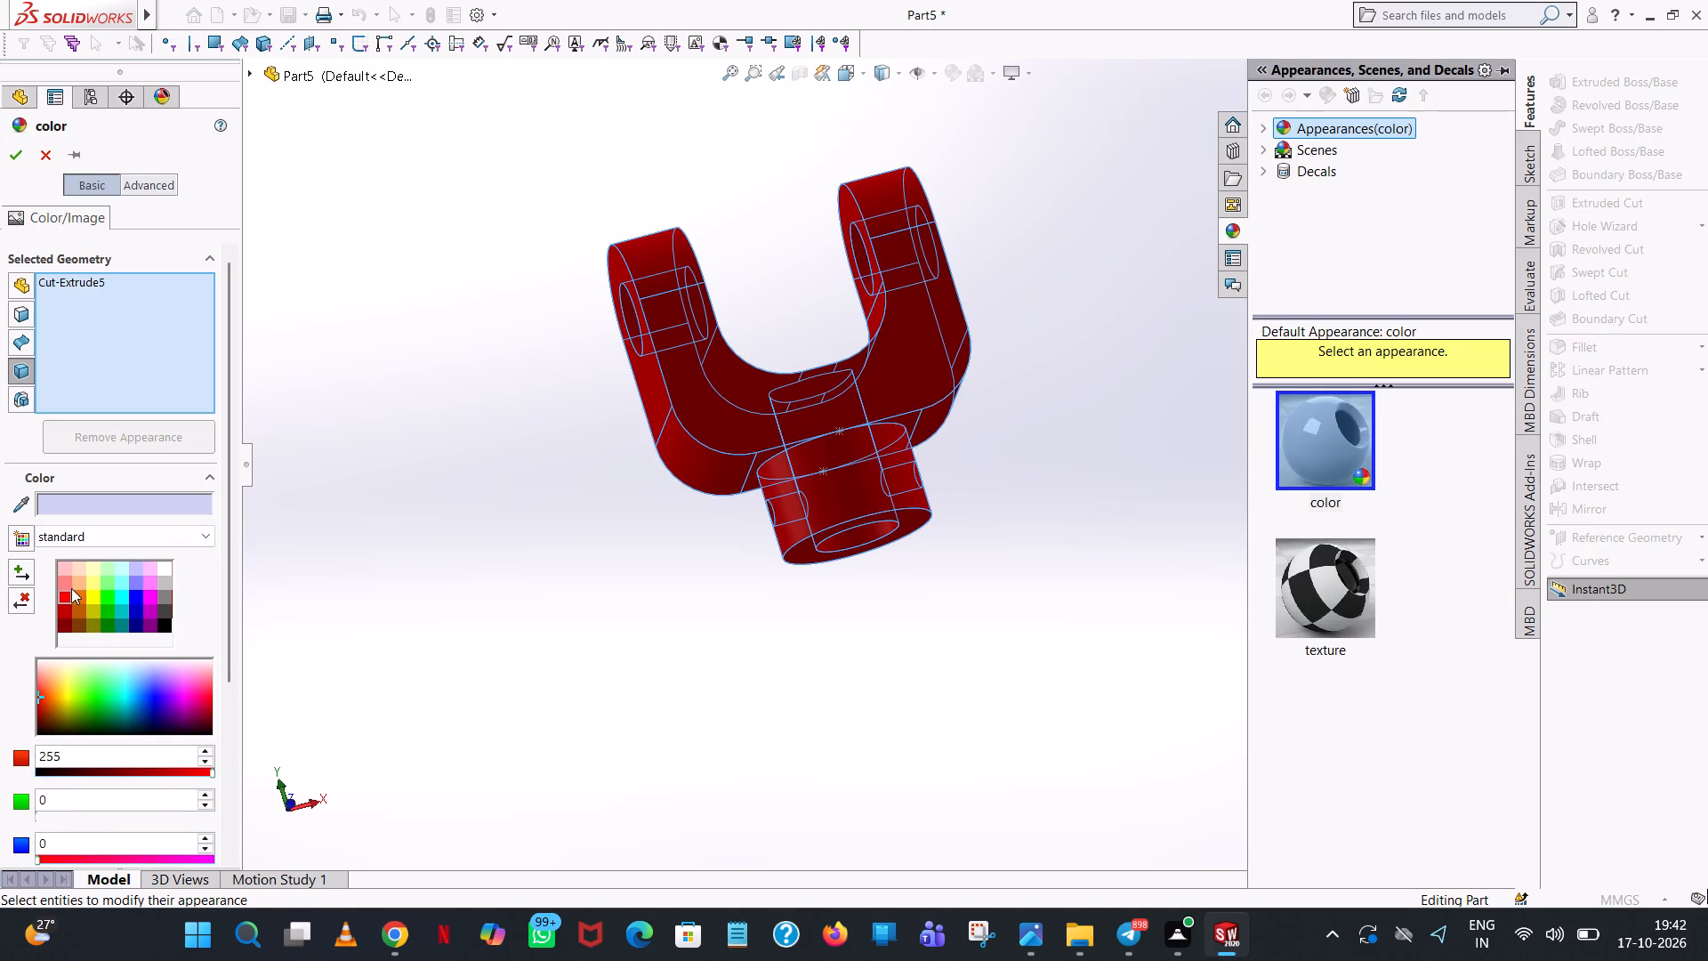
click(67, 580)
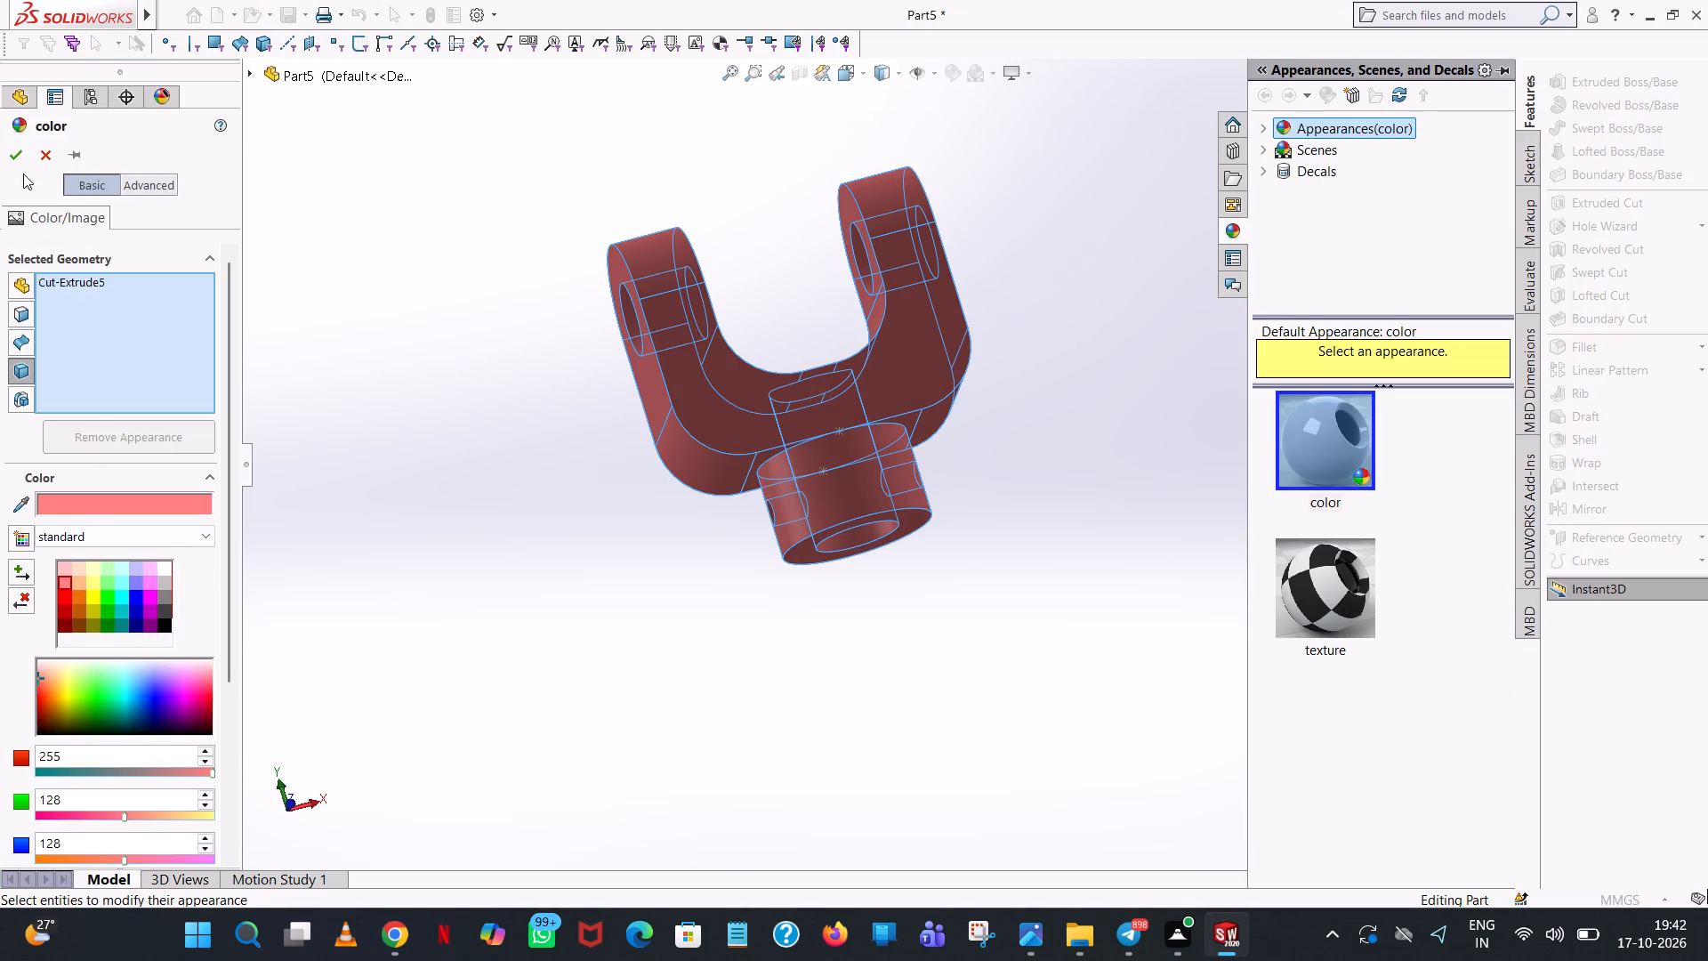
click(15, 157)
Hide the leftover Sketch3 in the fork model.
middle_drag(801, 300, 852, 347)
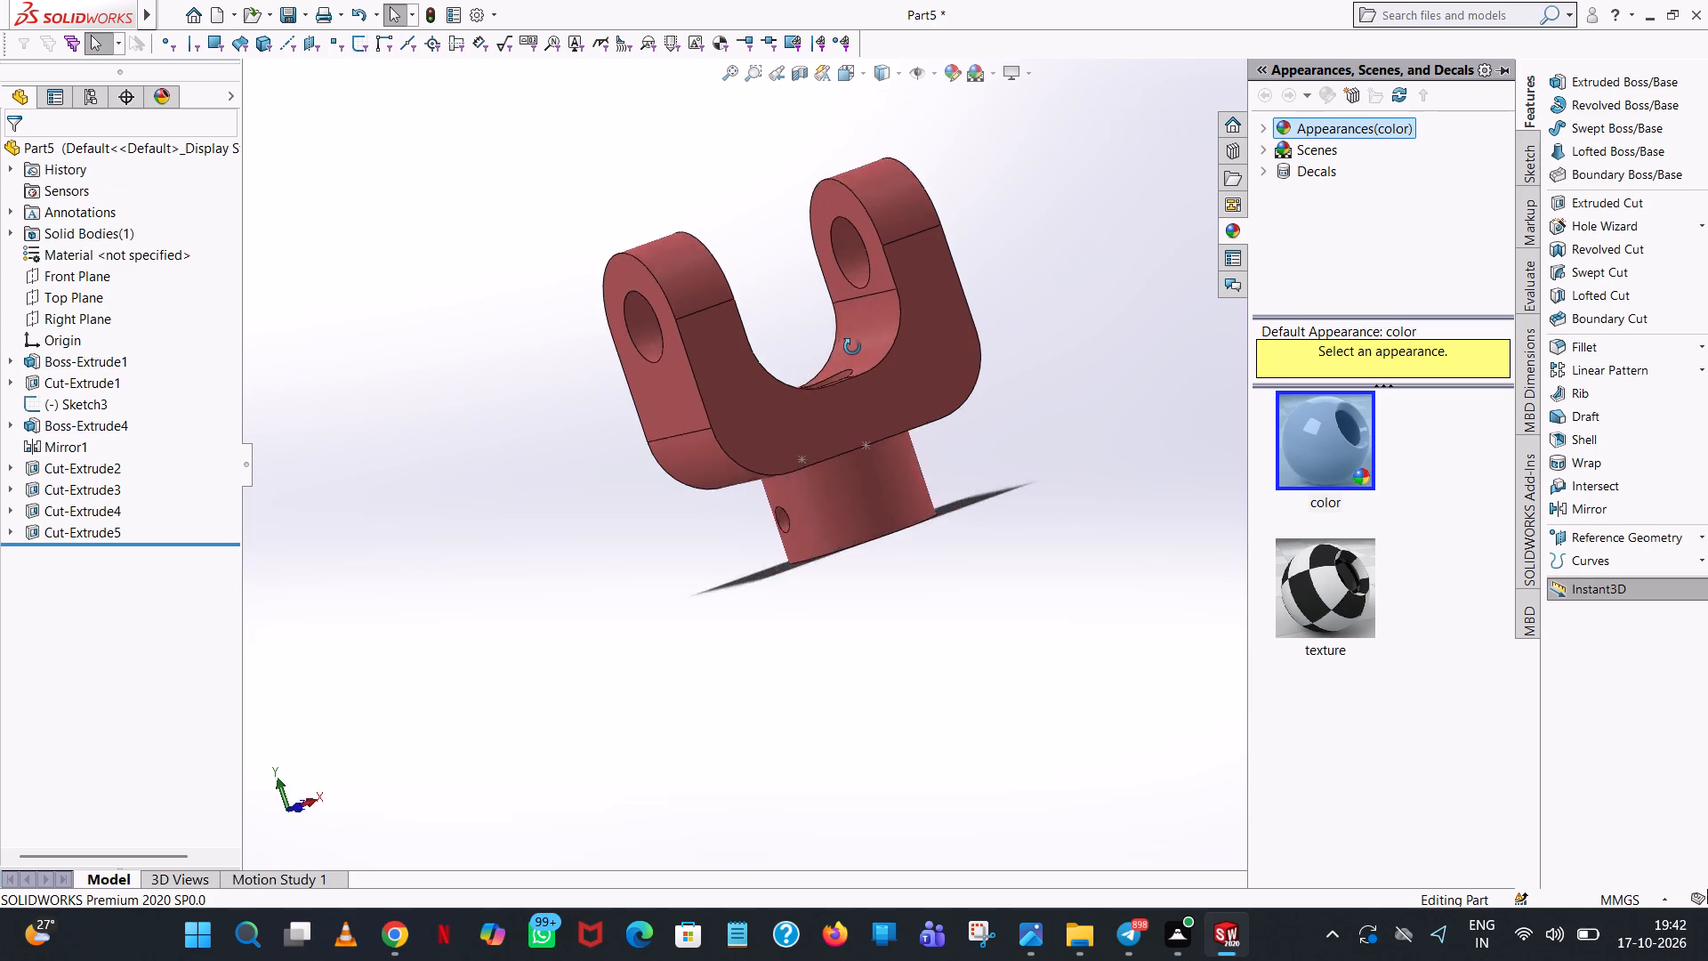
middle_drag(852, 347, 1197, 380)
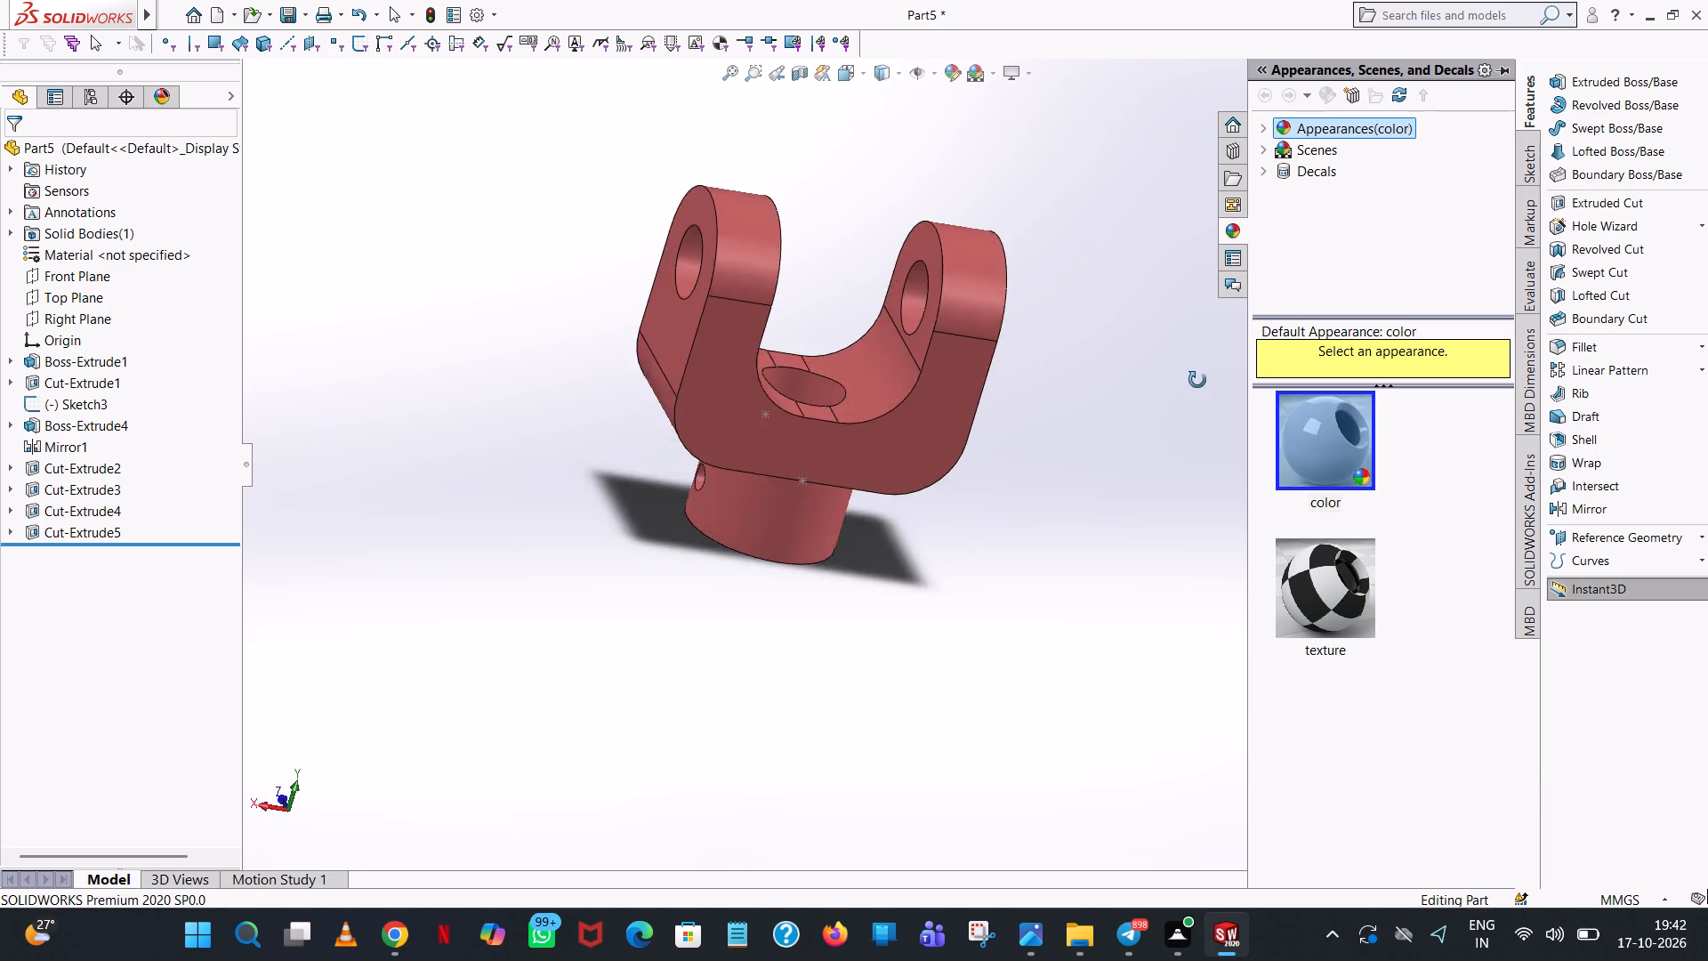
middle_drag(1197, 380, 1356, 307)
middle_drag(715, 429, 769, 483)
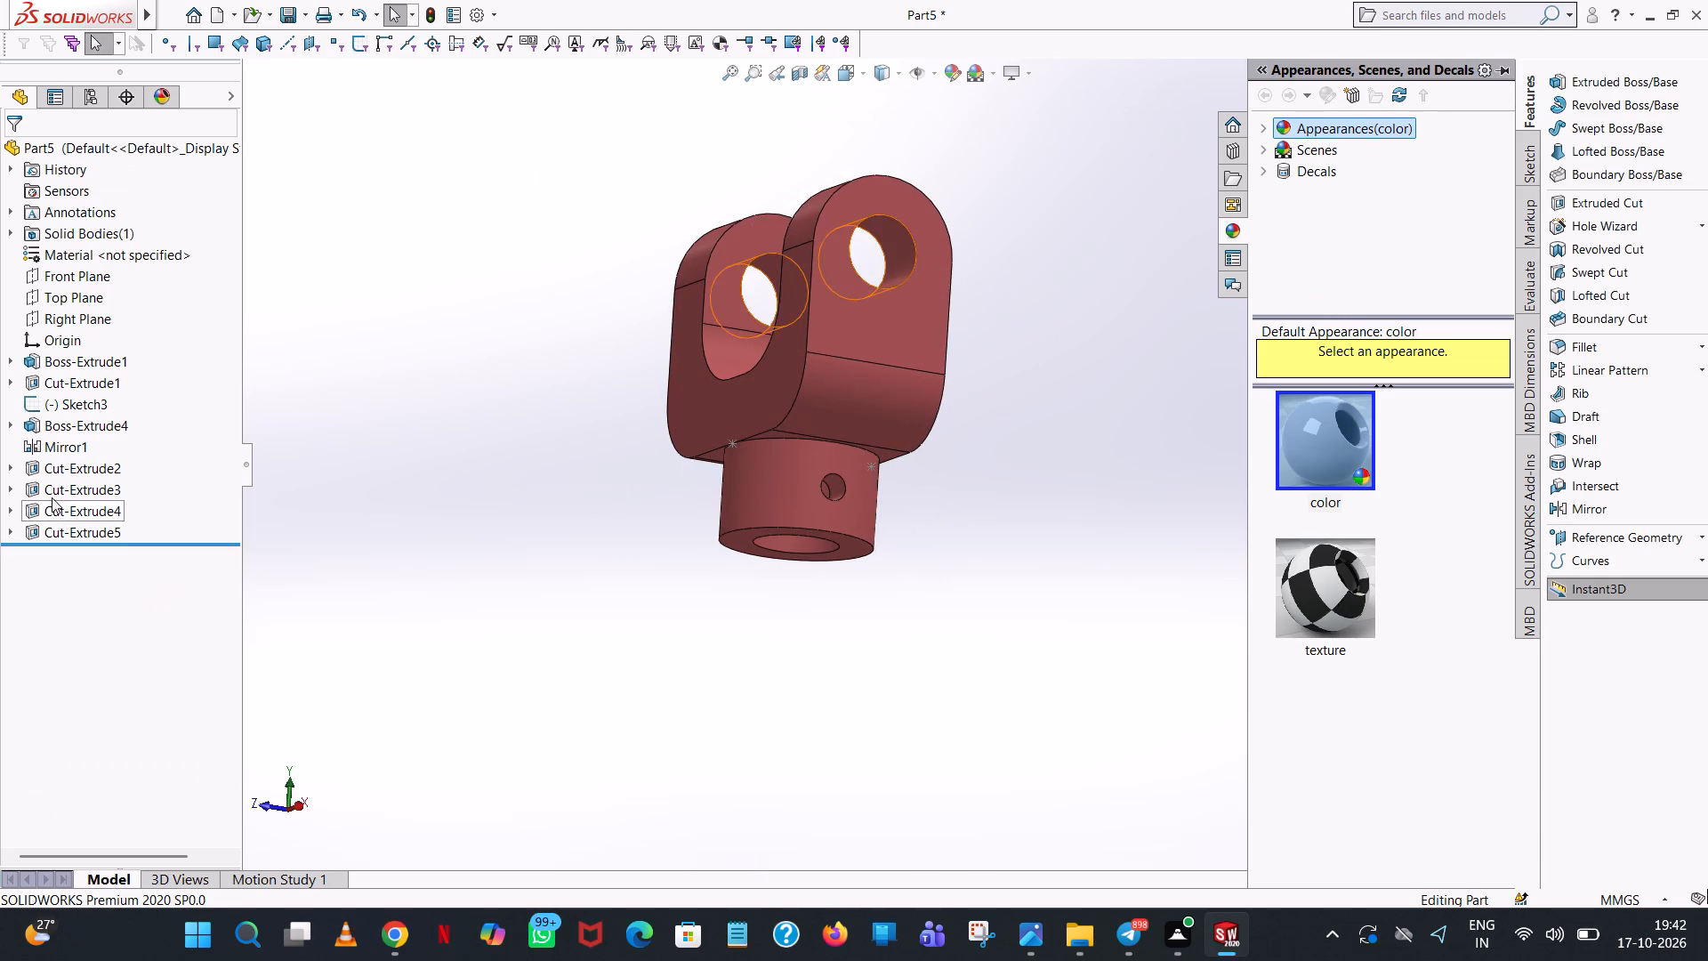
click(42, 402)
right_click(42, 402)
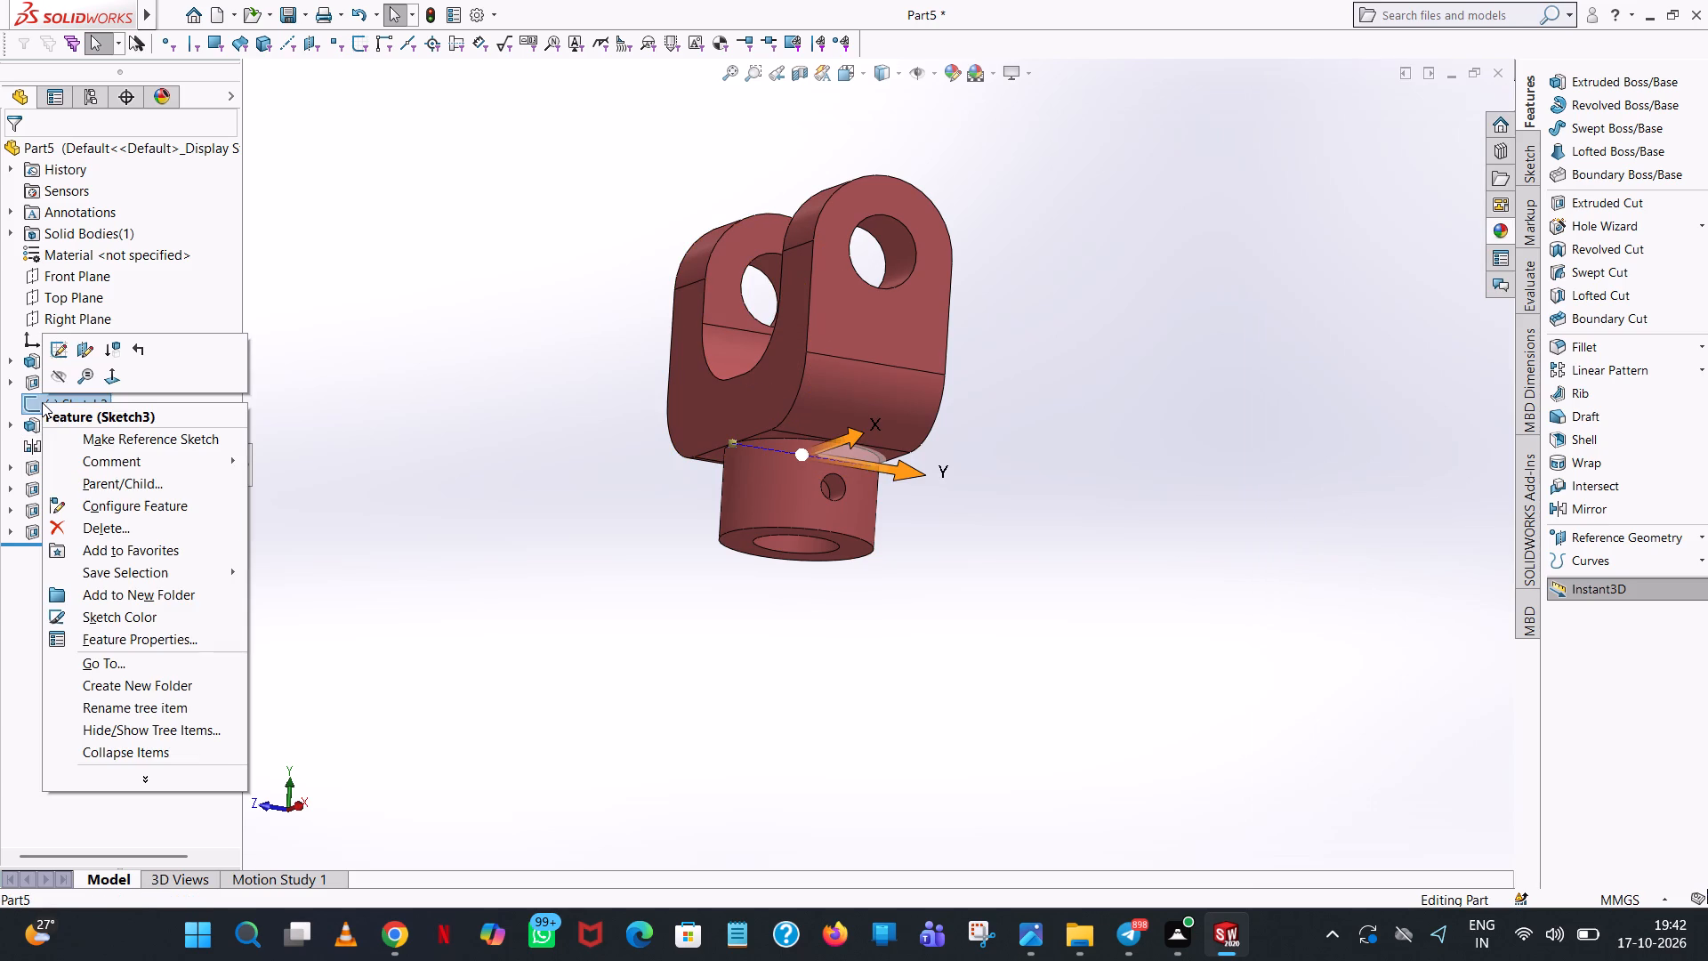
click(60, 368)
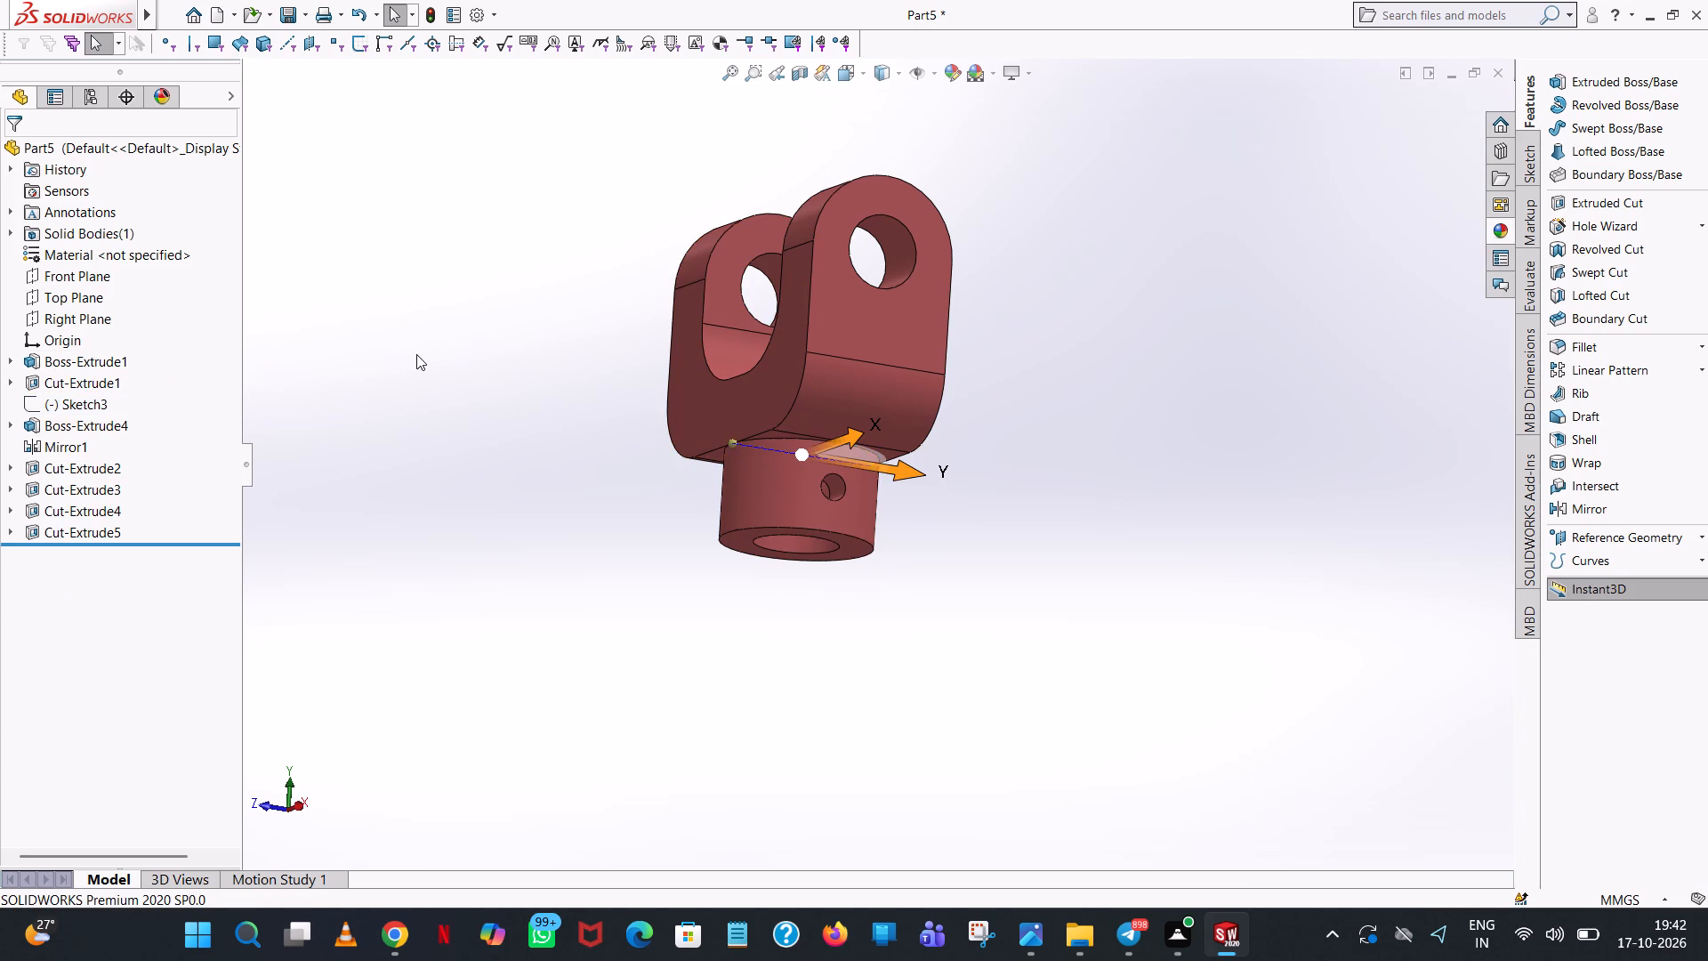
click(416, 354)
Examine the fork's arms, bore and collar from several angles.
middle_drag(584, 440, 920, 282)
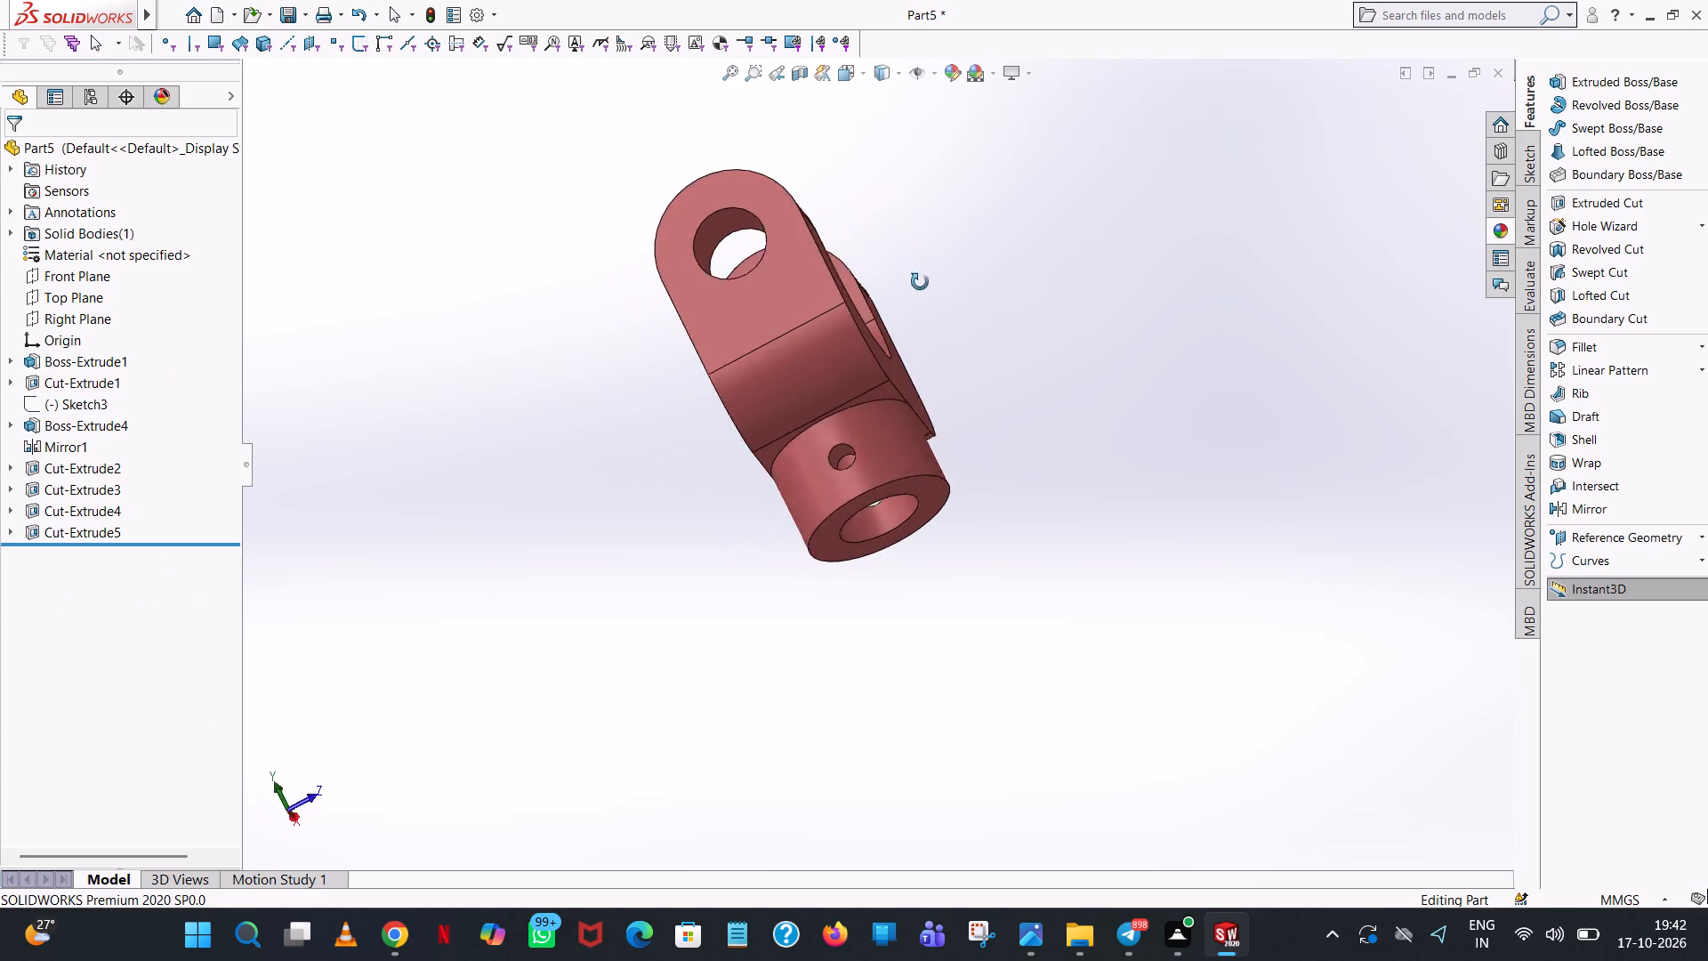
middle_drag(920, 282, 1092, 305)
scroll(1023, 188, up, 1)
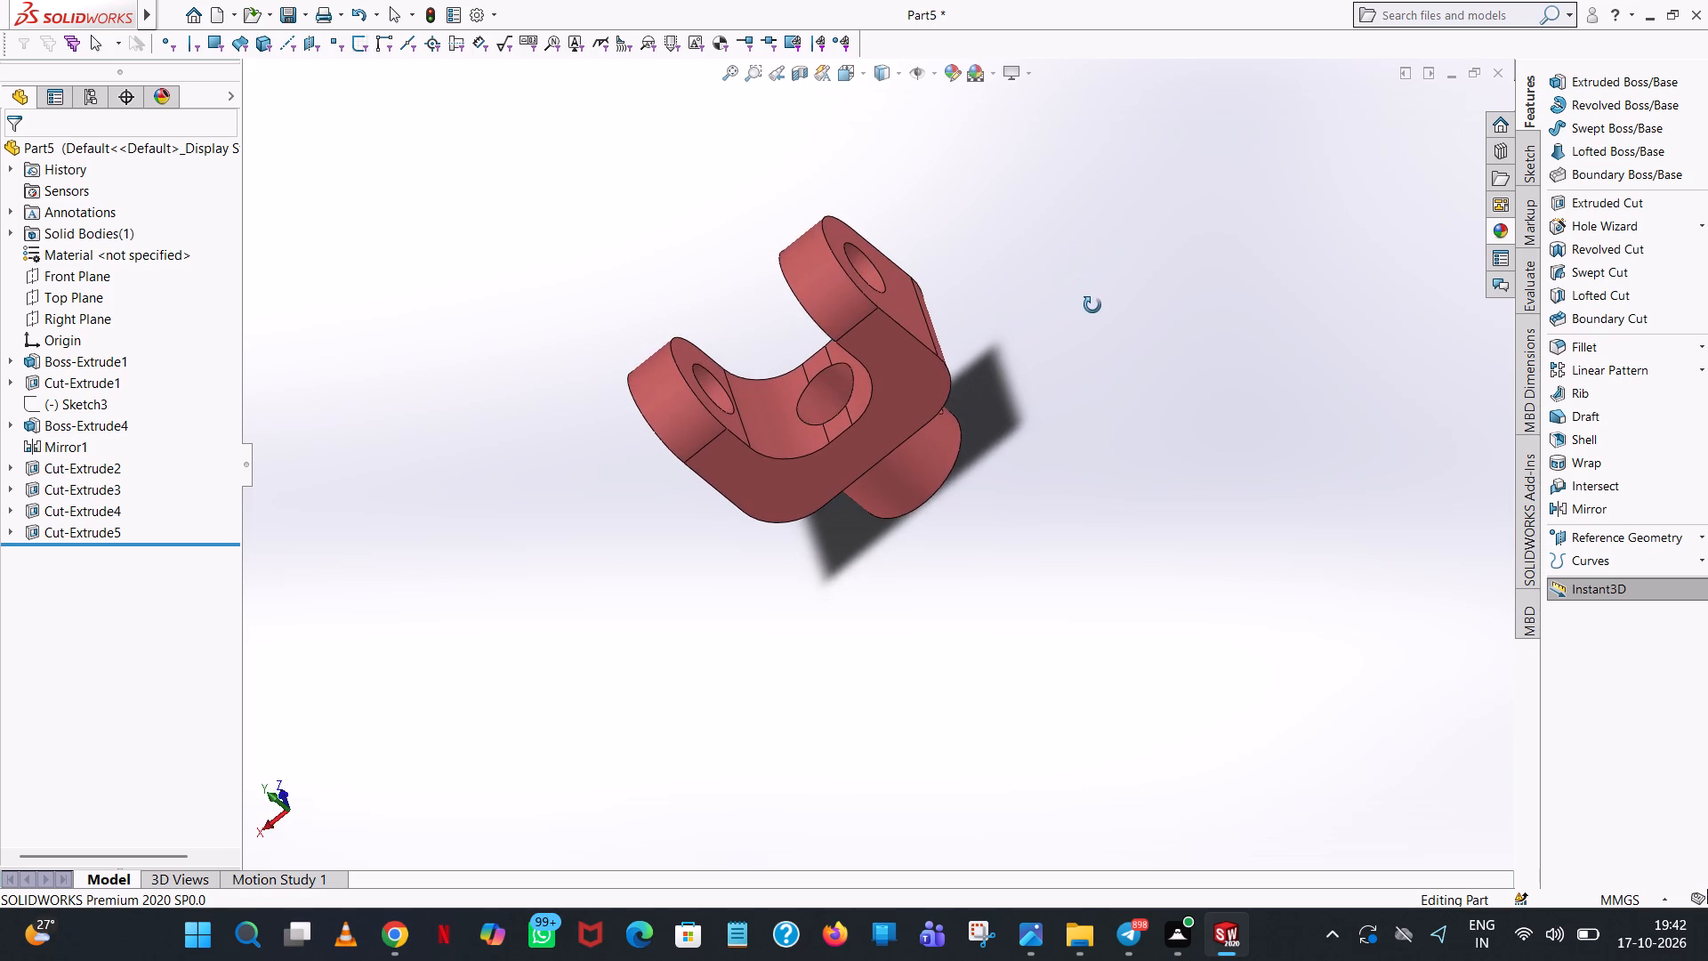
middle_drag(1092, 305, 1093, 316)
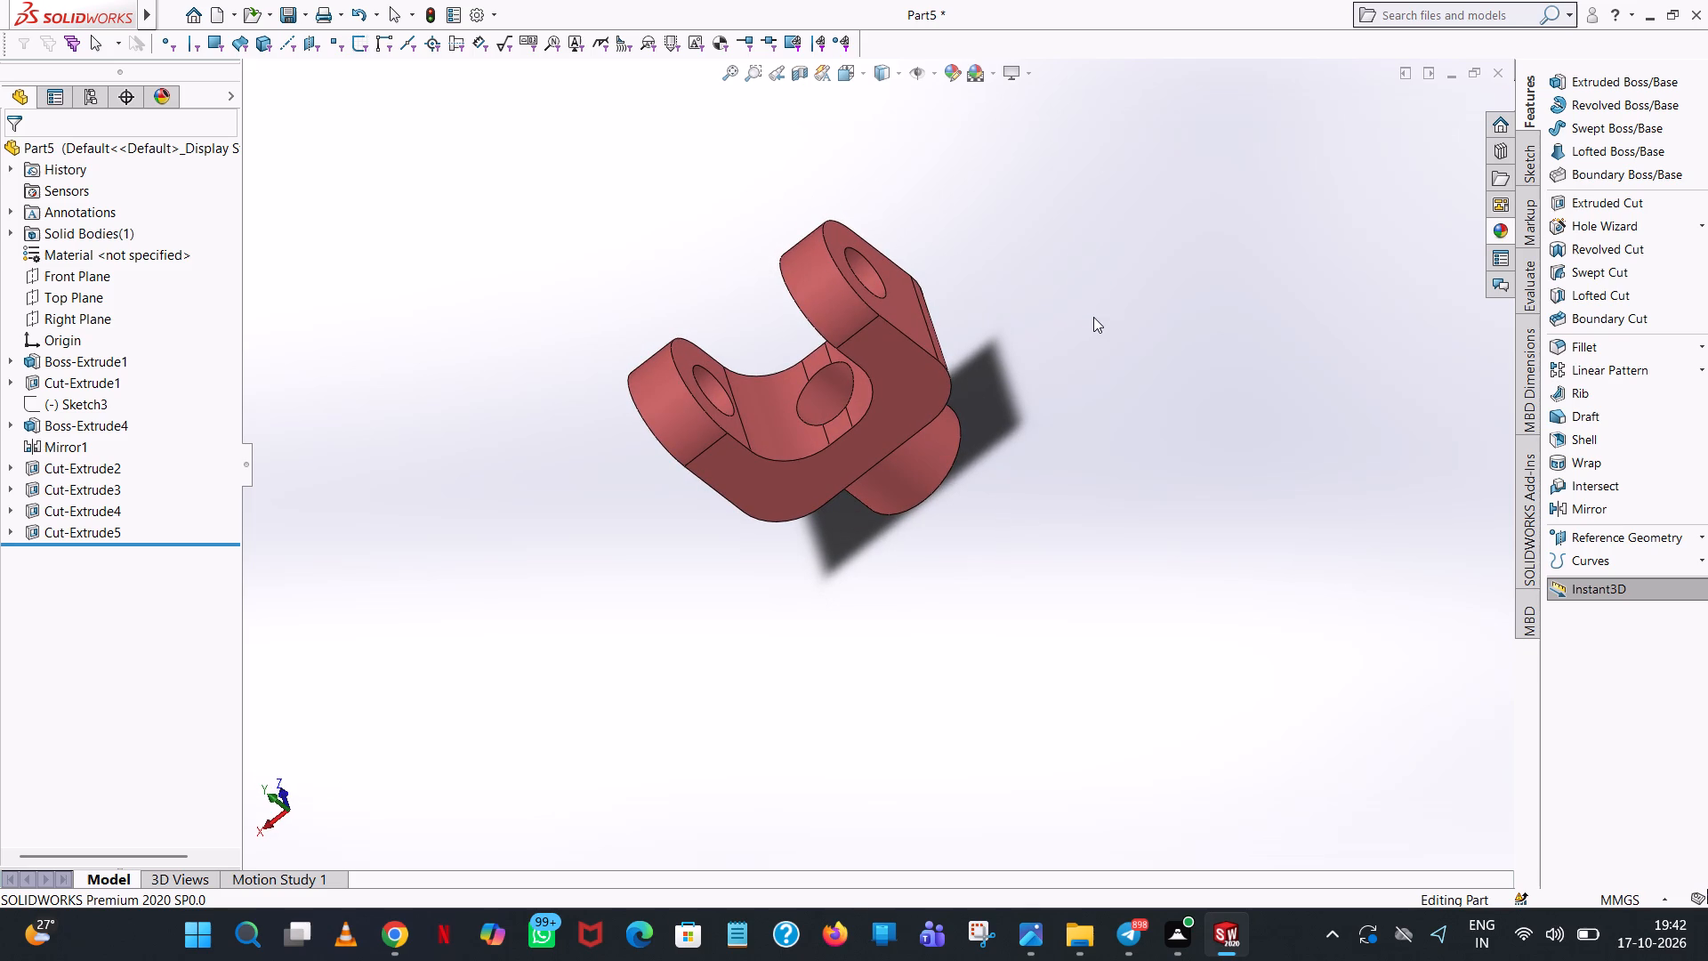
middle_drag(1015, 375, 934, 257)
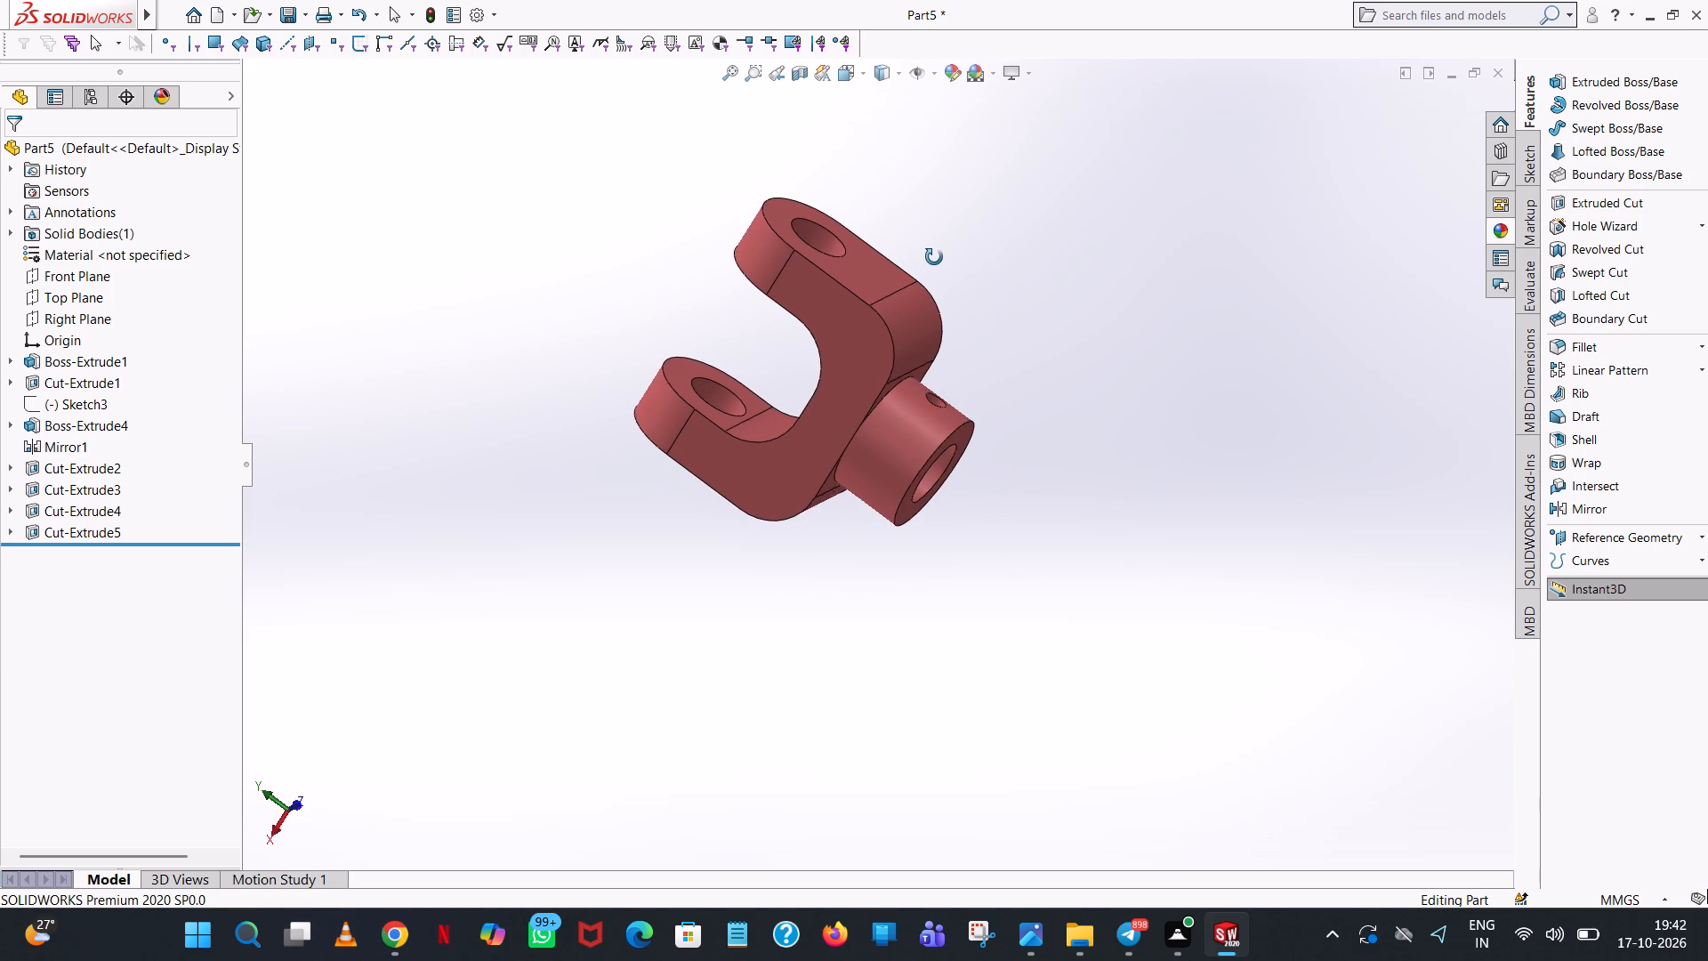
middle_drag(934, 257, 939, 264)
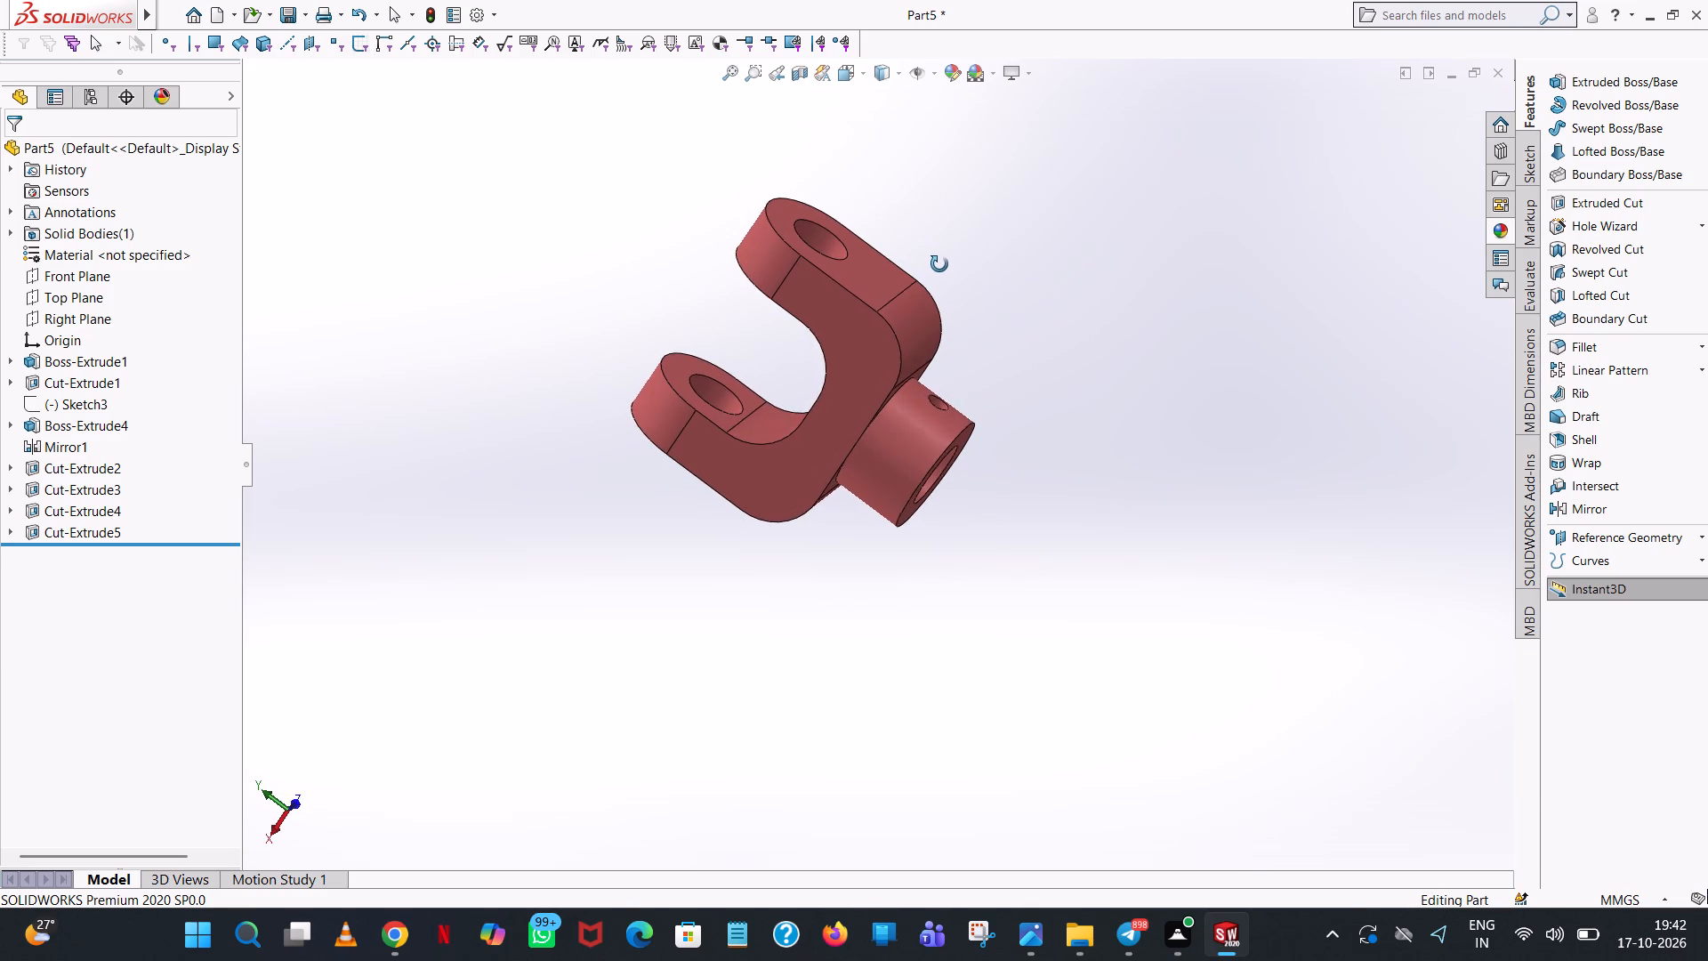
middle_drag(939, 264, 981, 266)
scroll(981, 266, up, 1)
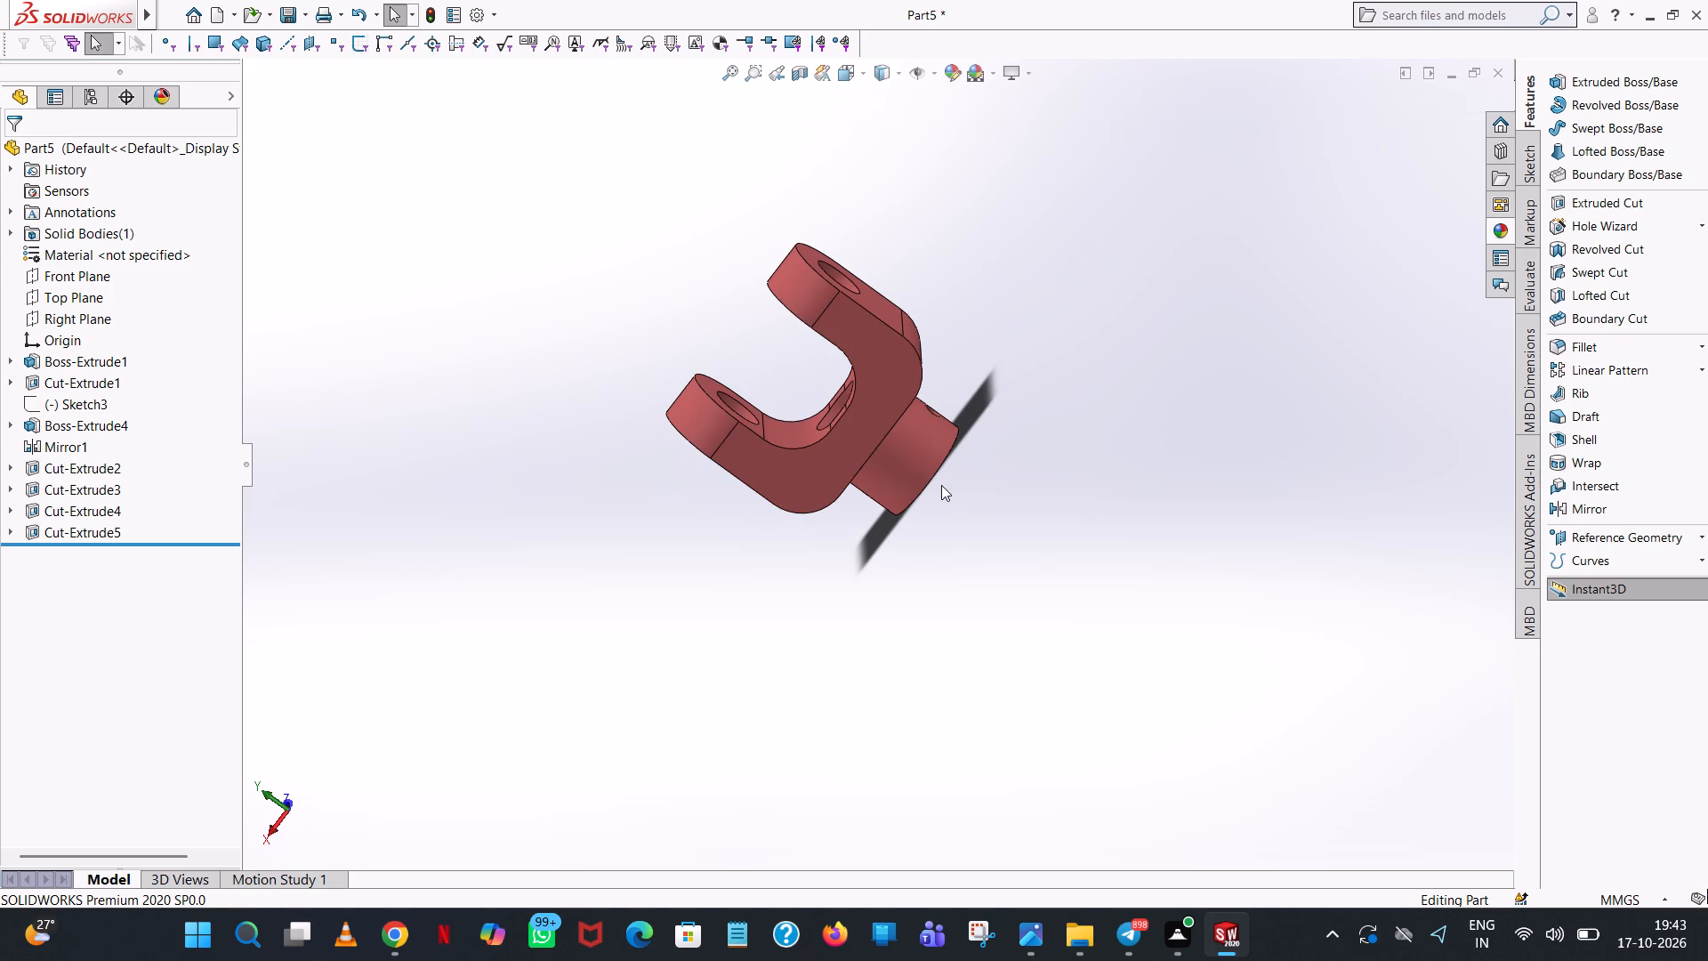
Fillet the circular edge where the collar meets the fork body with a 3 mm radius.
middle_drag(941, 485, 854, 489)
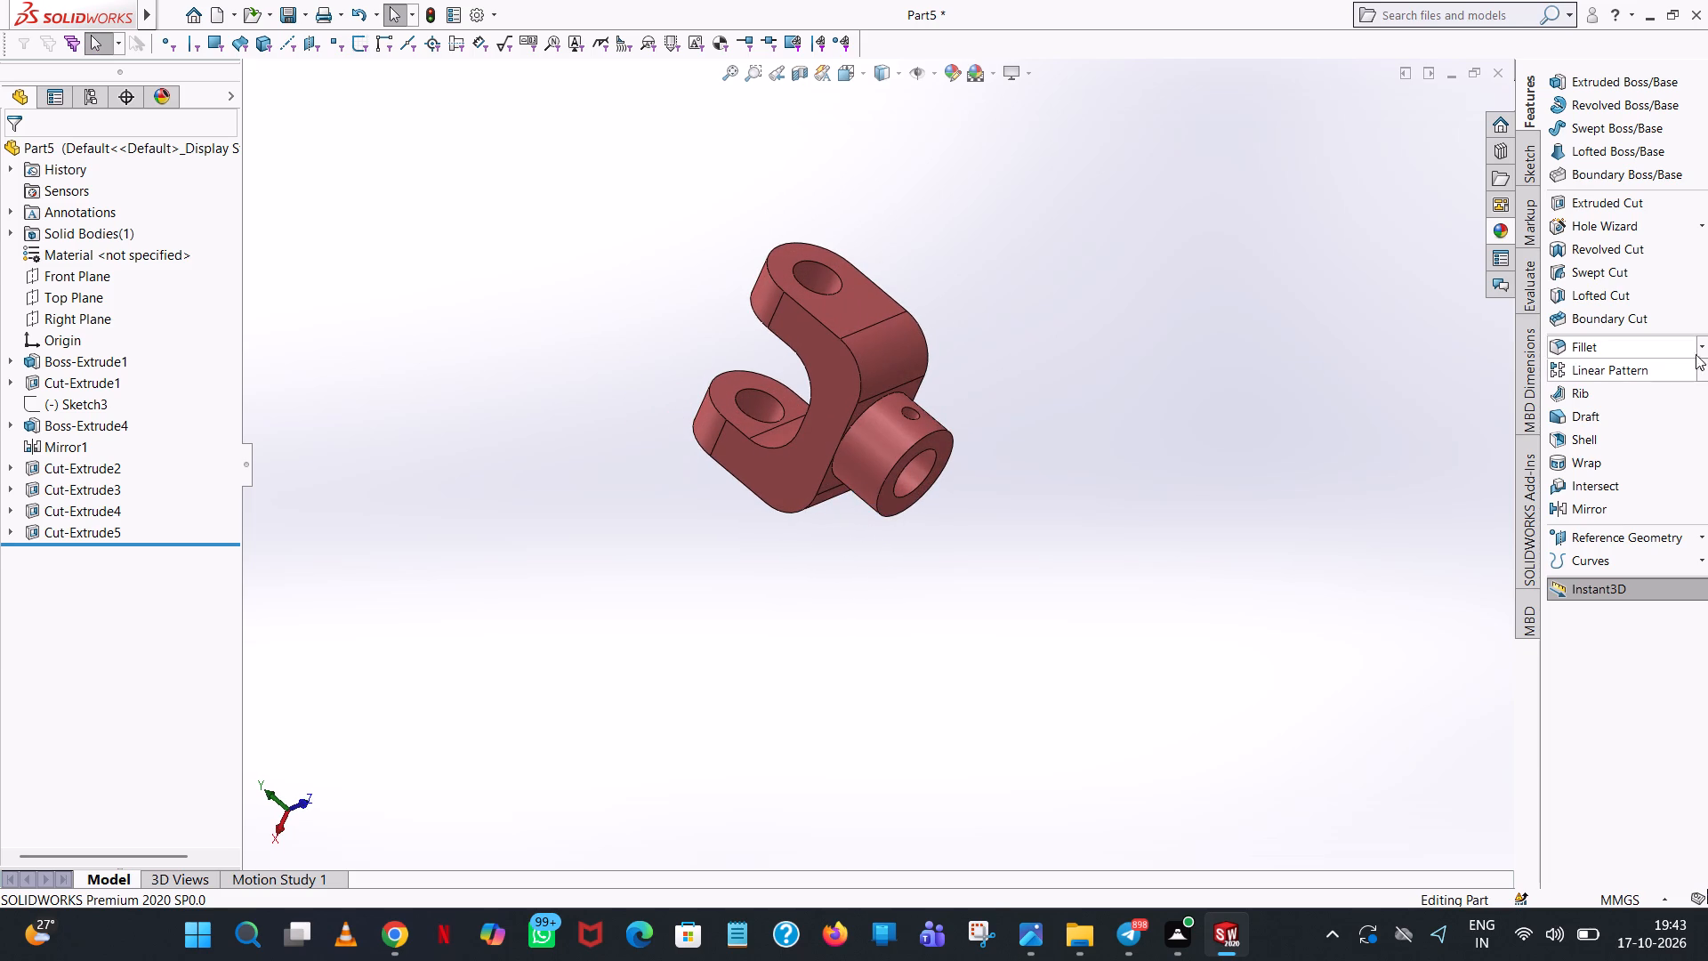
click(1704, 344)
click(1661, 353)
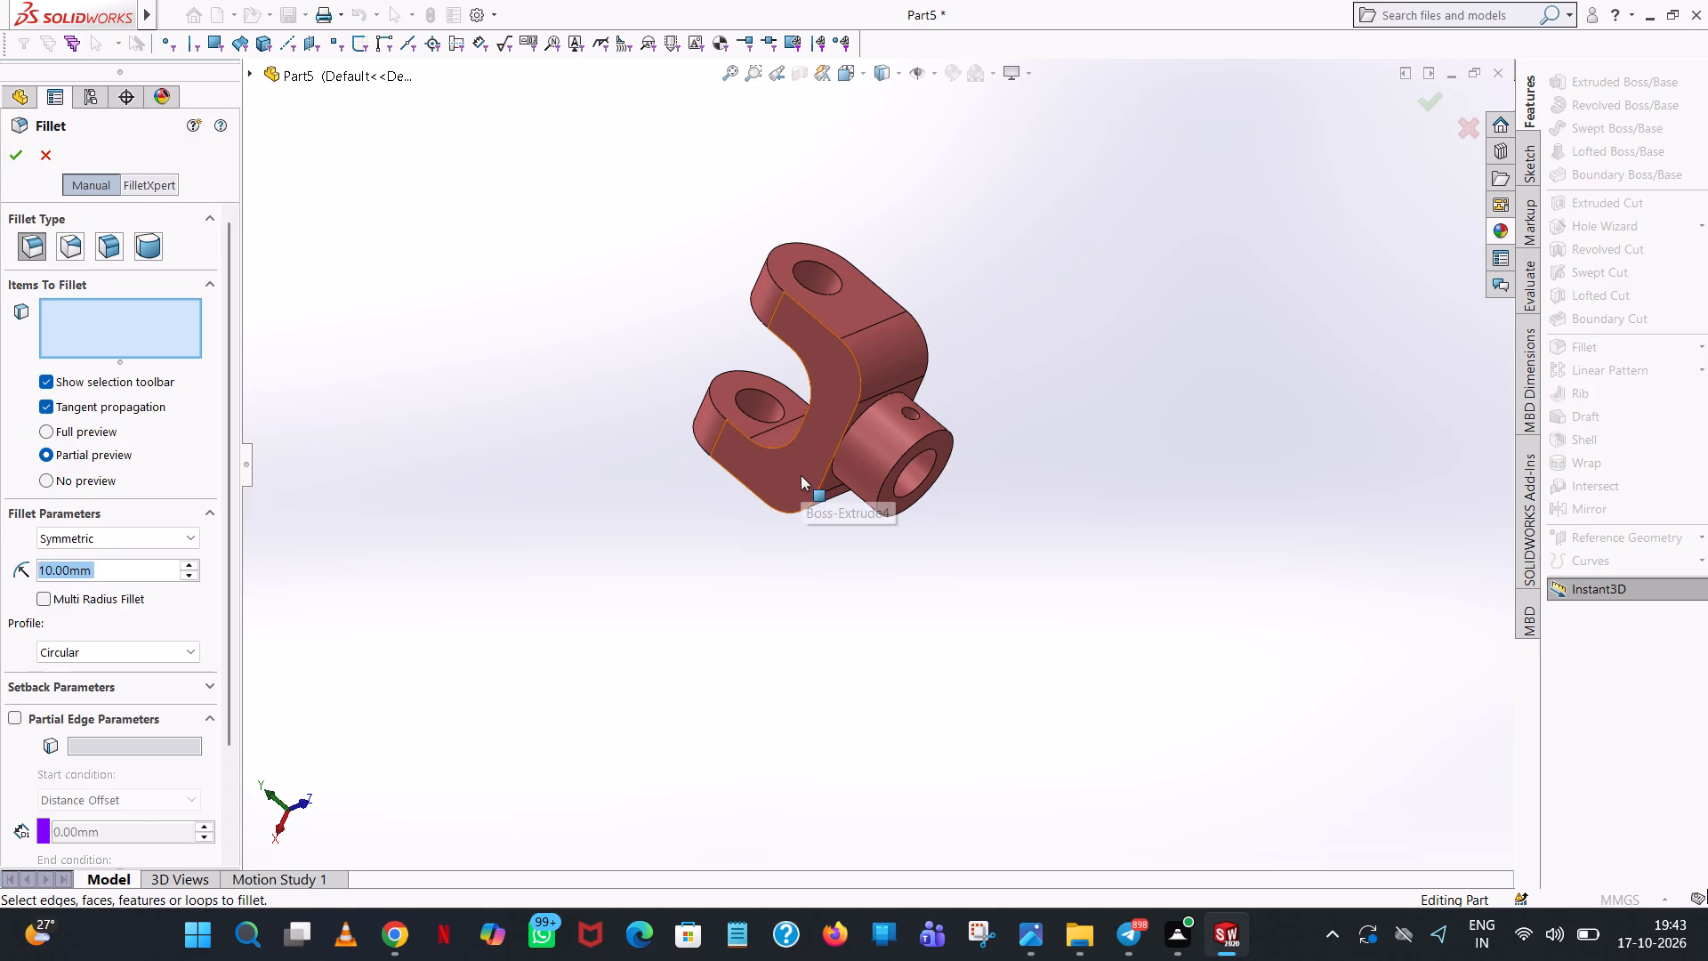
key(3)
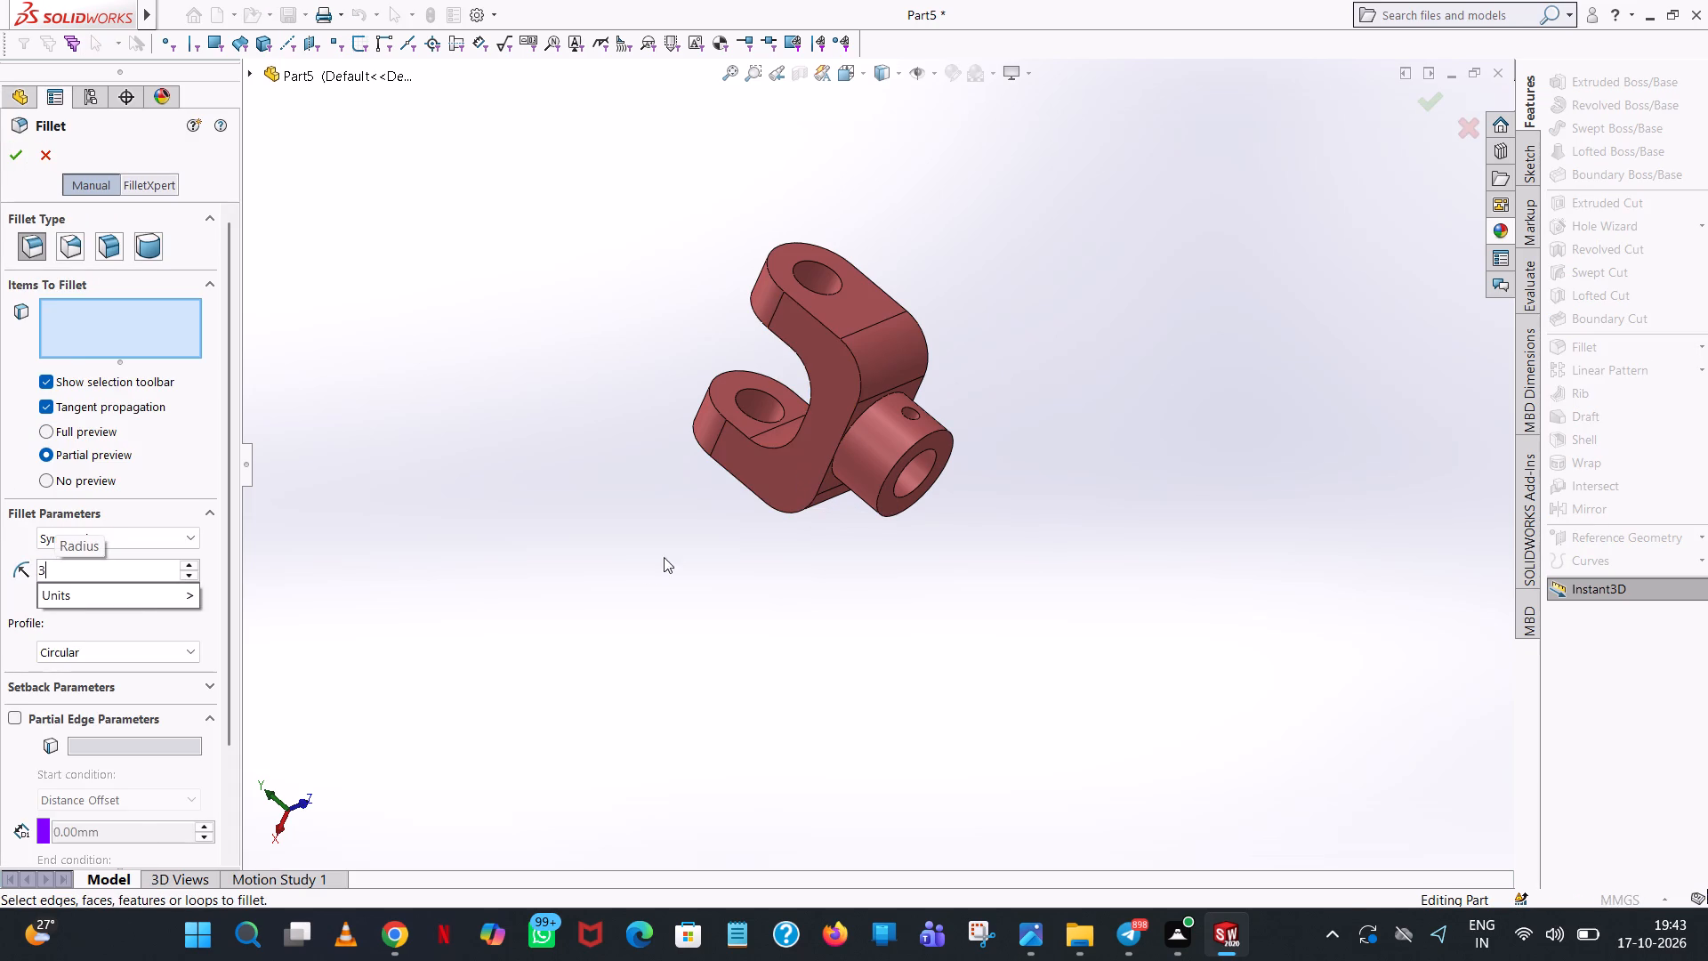
click(632, 576)
scroll(894, 482, down, 7)
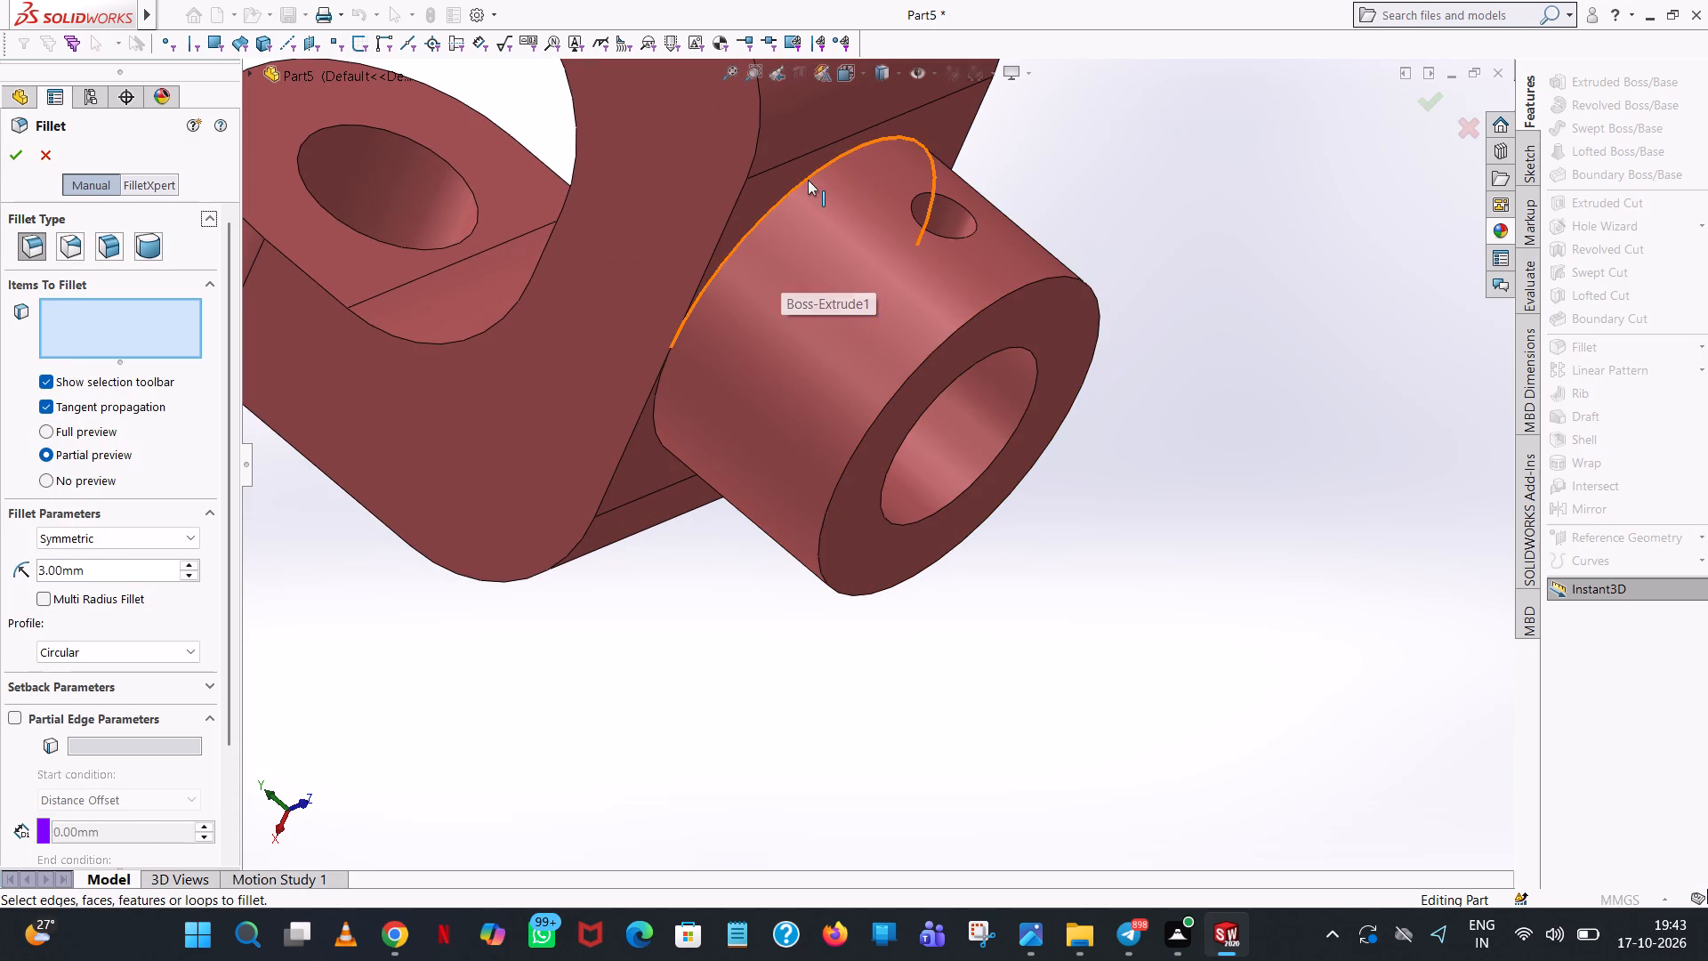
click(808, 179)
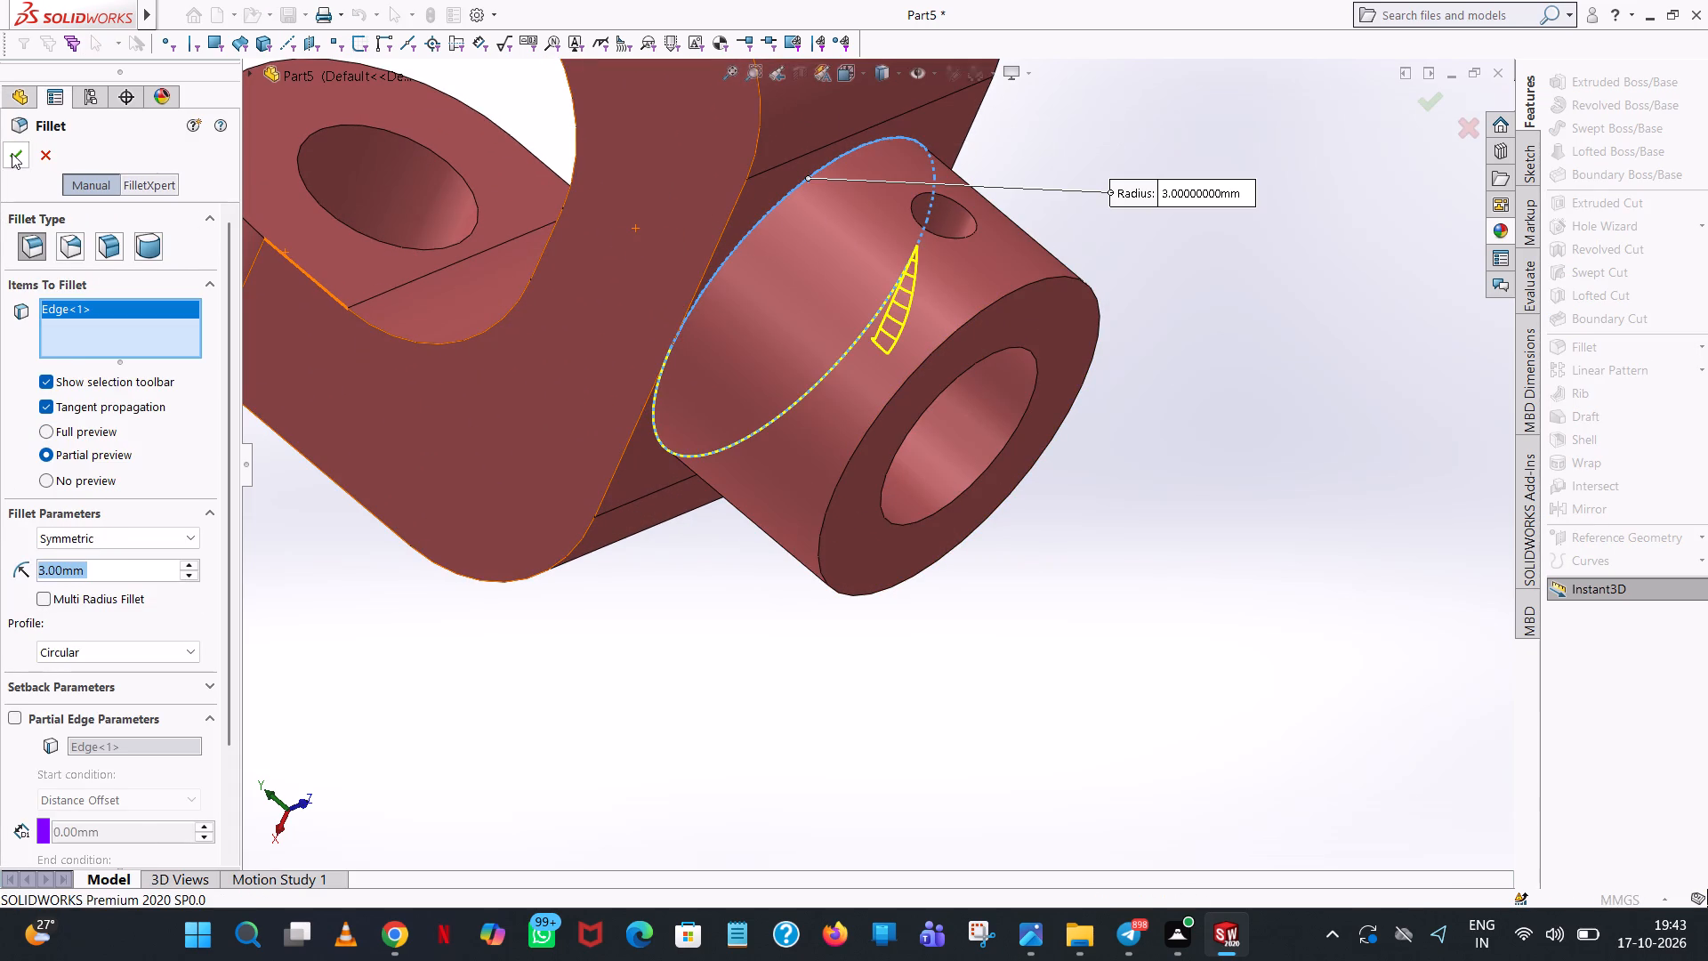
click(12, 153)
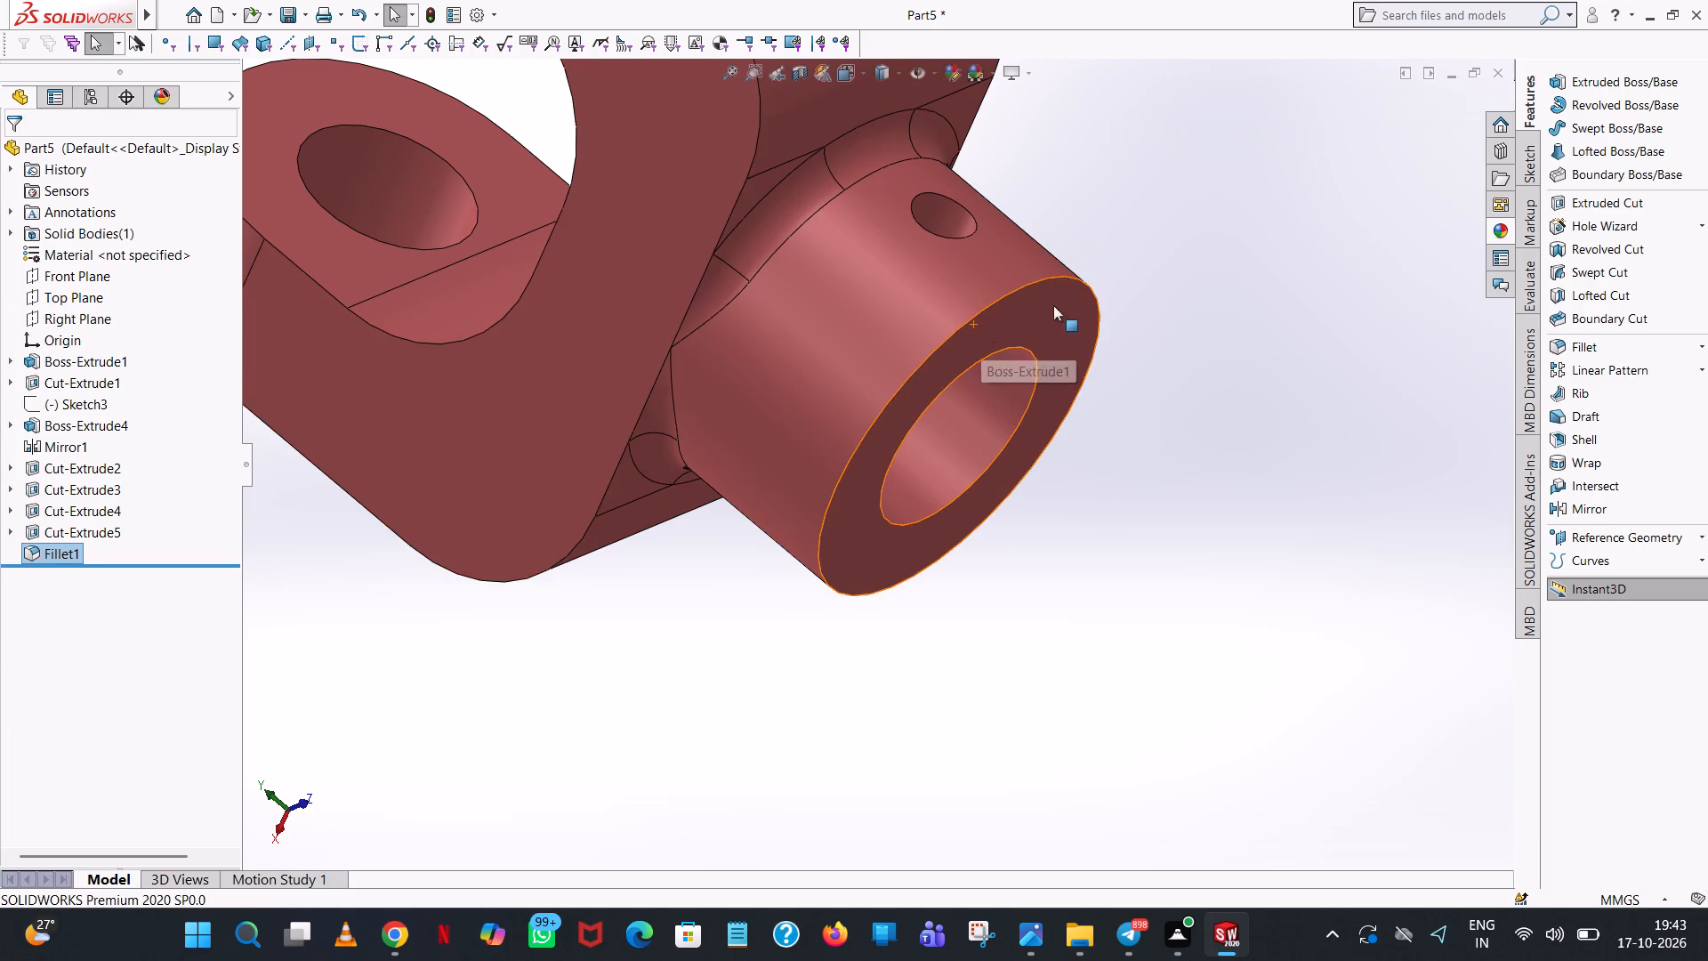
Fillet the outer circular edge at the collar's free end with a 3 mm radius.
scroll(1075, 305, up, 3)
middle_drag(1075, 305, 1012, 264)
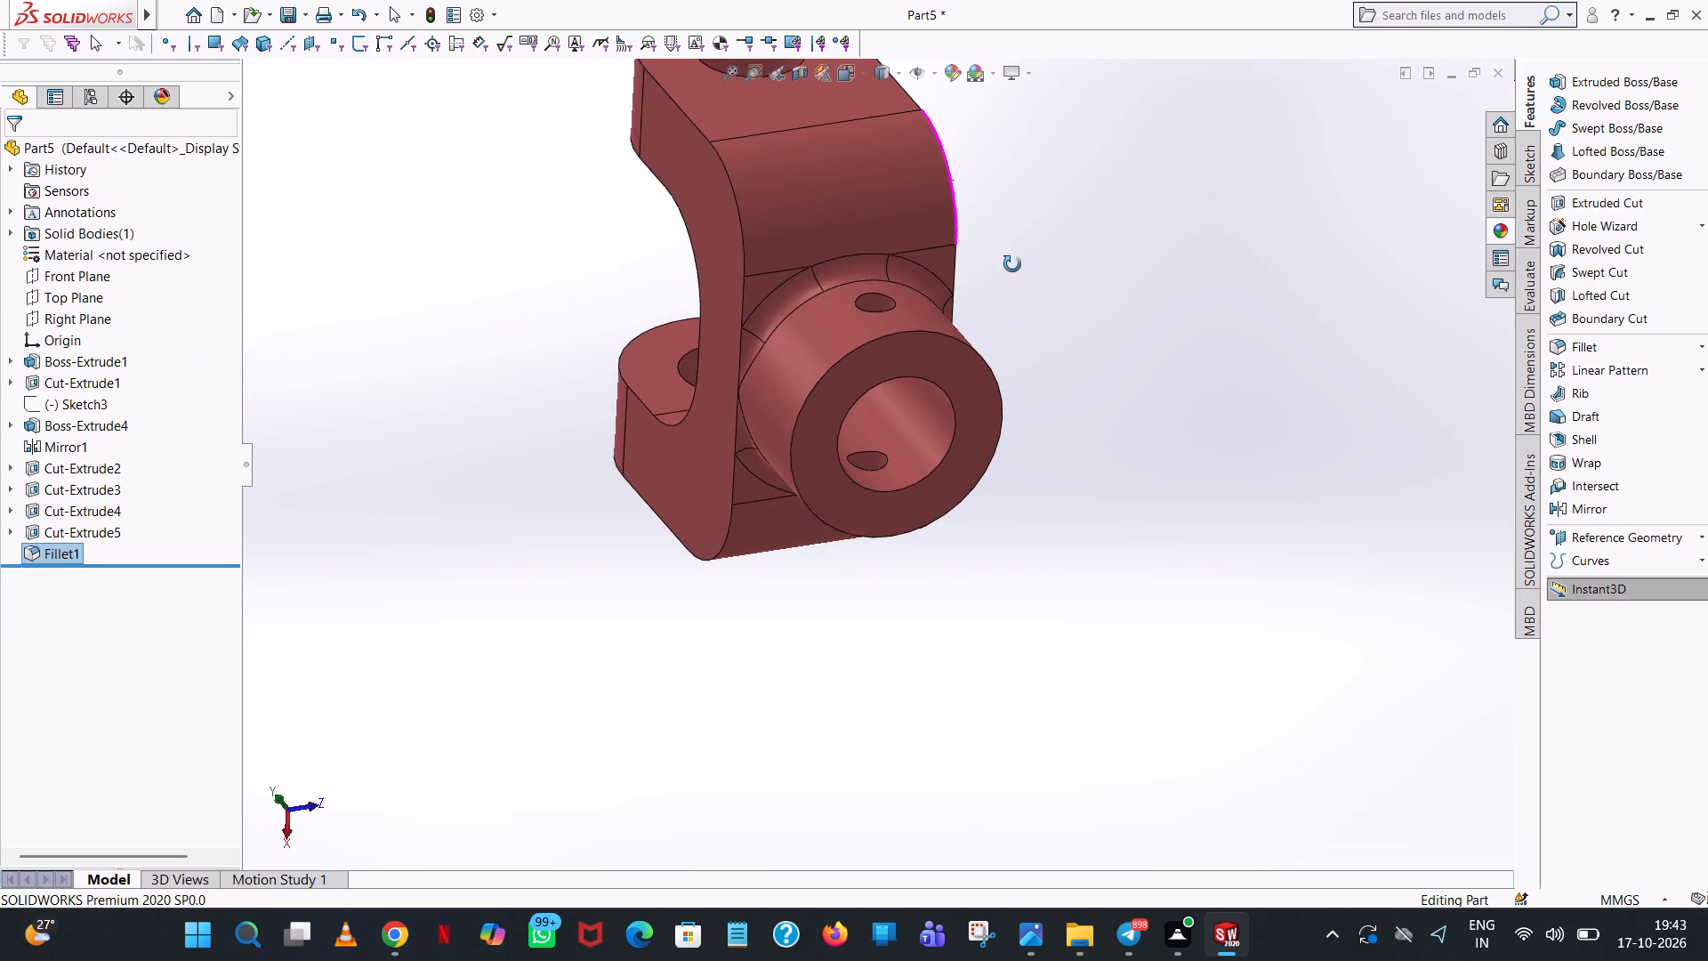
middle_drag(1012, 264, 1013, 276)
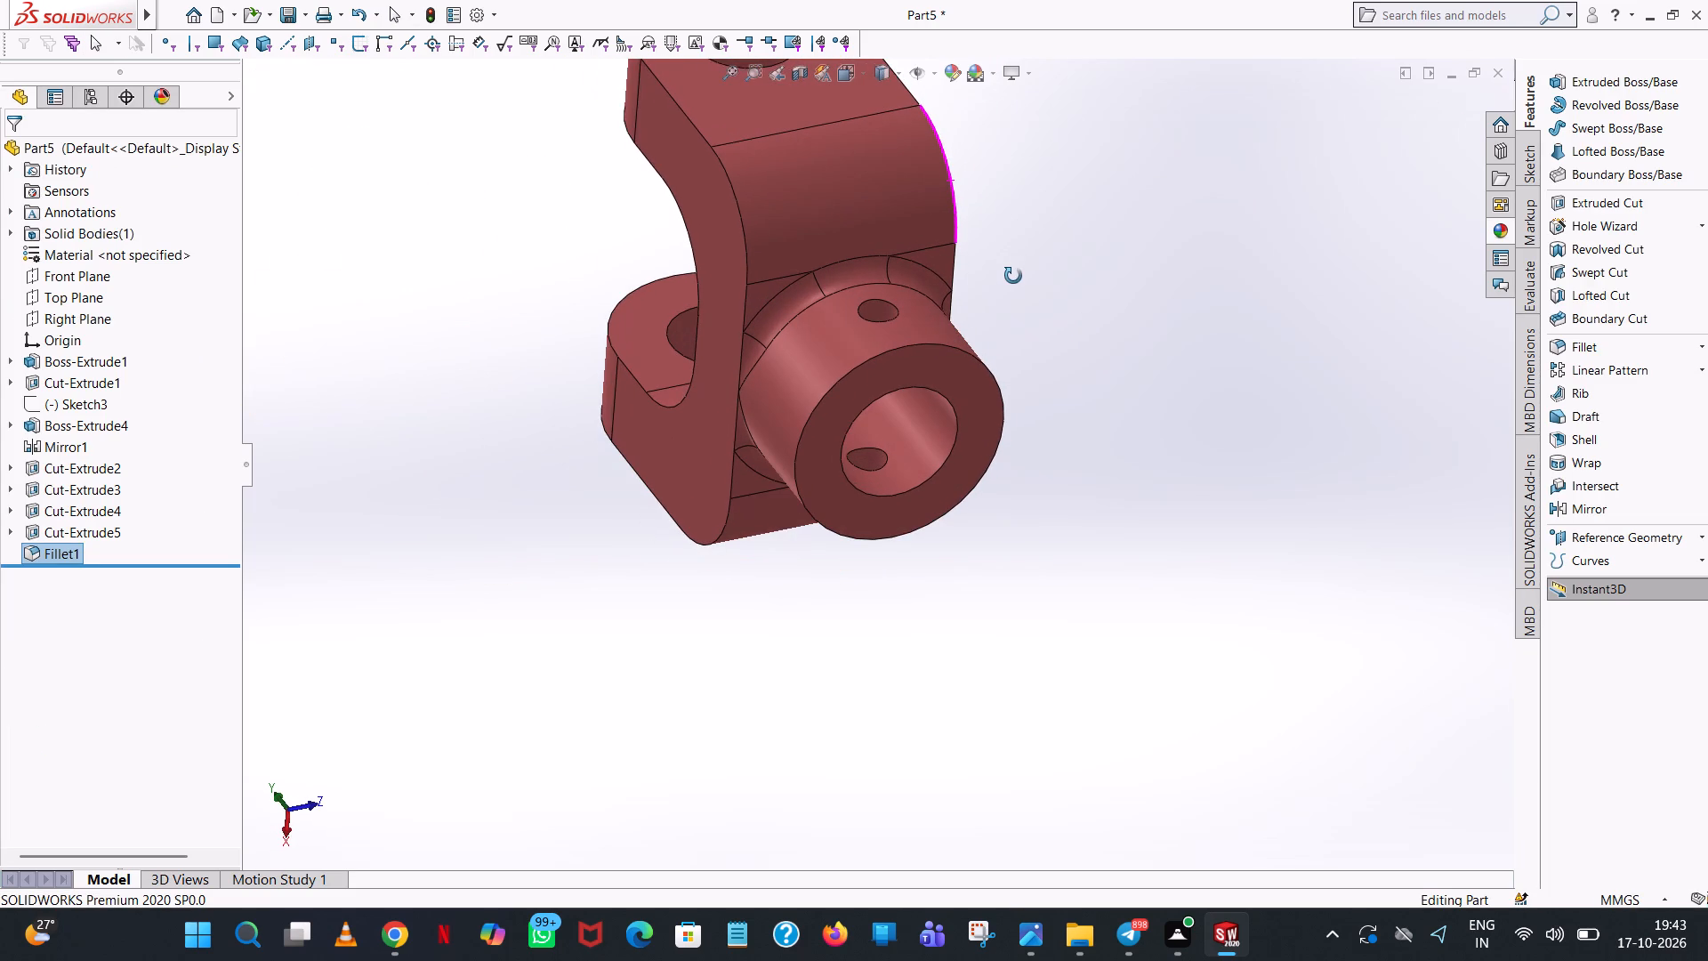
middle_drag(1013, 276, 987, 254)
middle_click(987, 254)
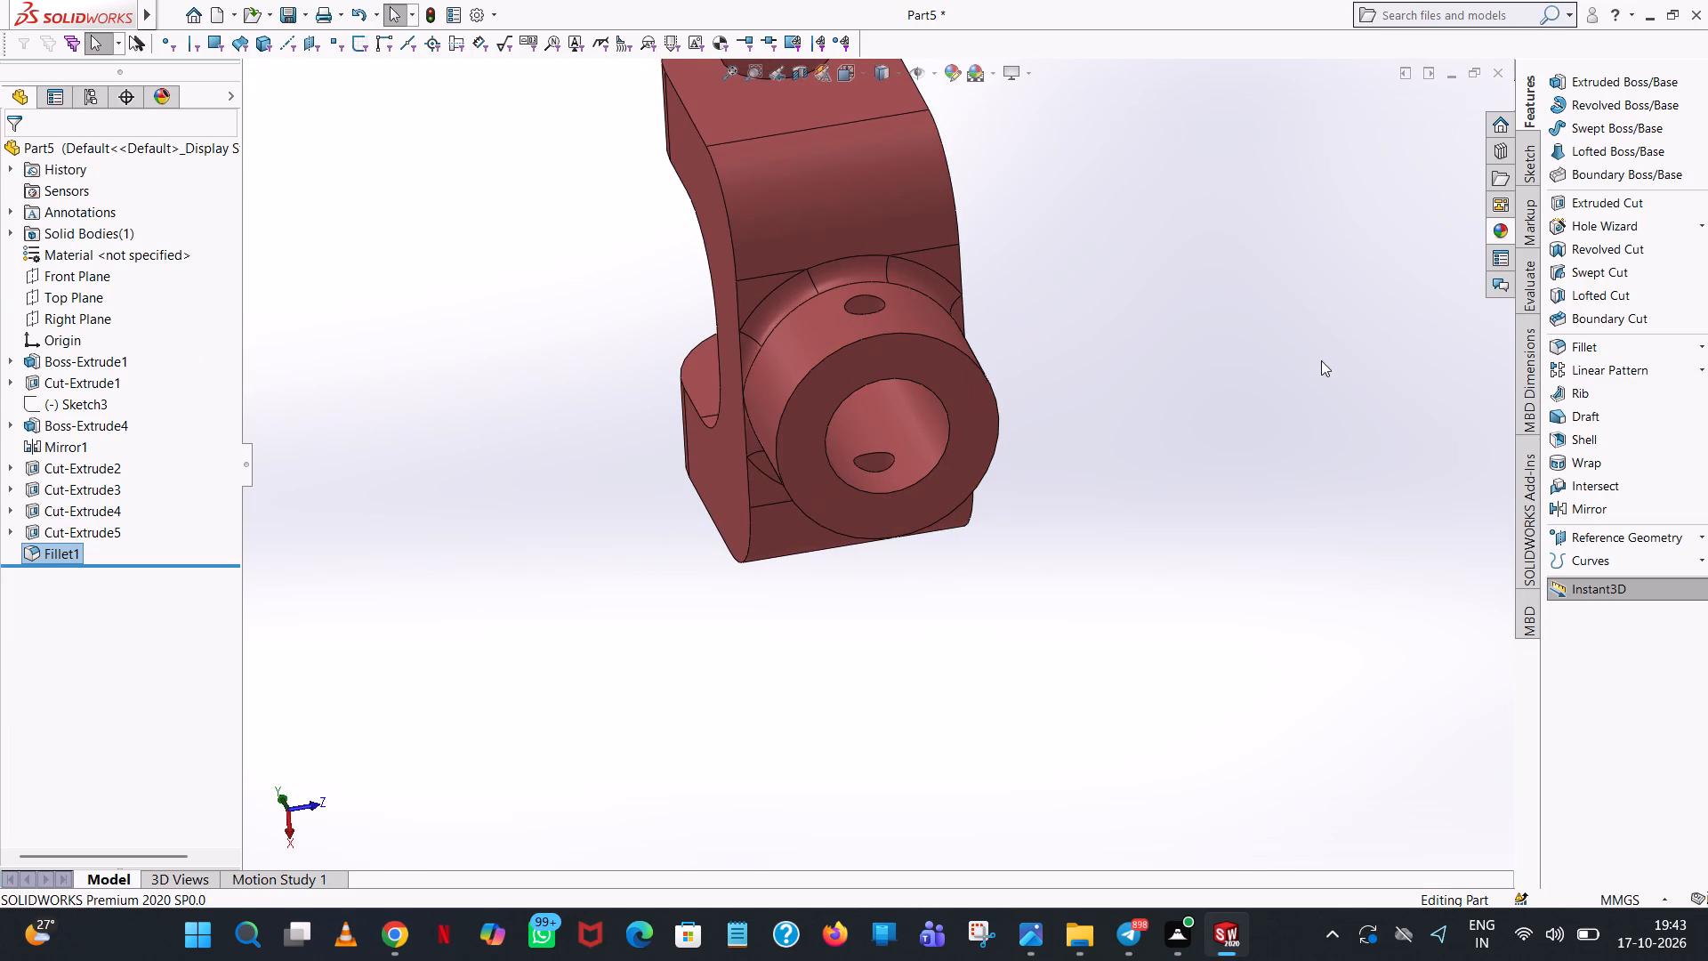
click(1587, 344)
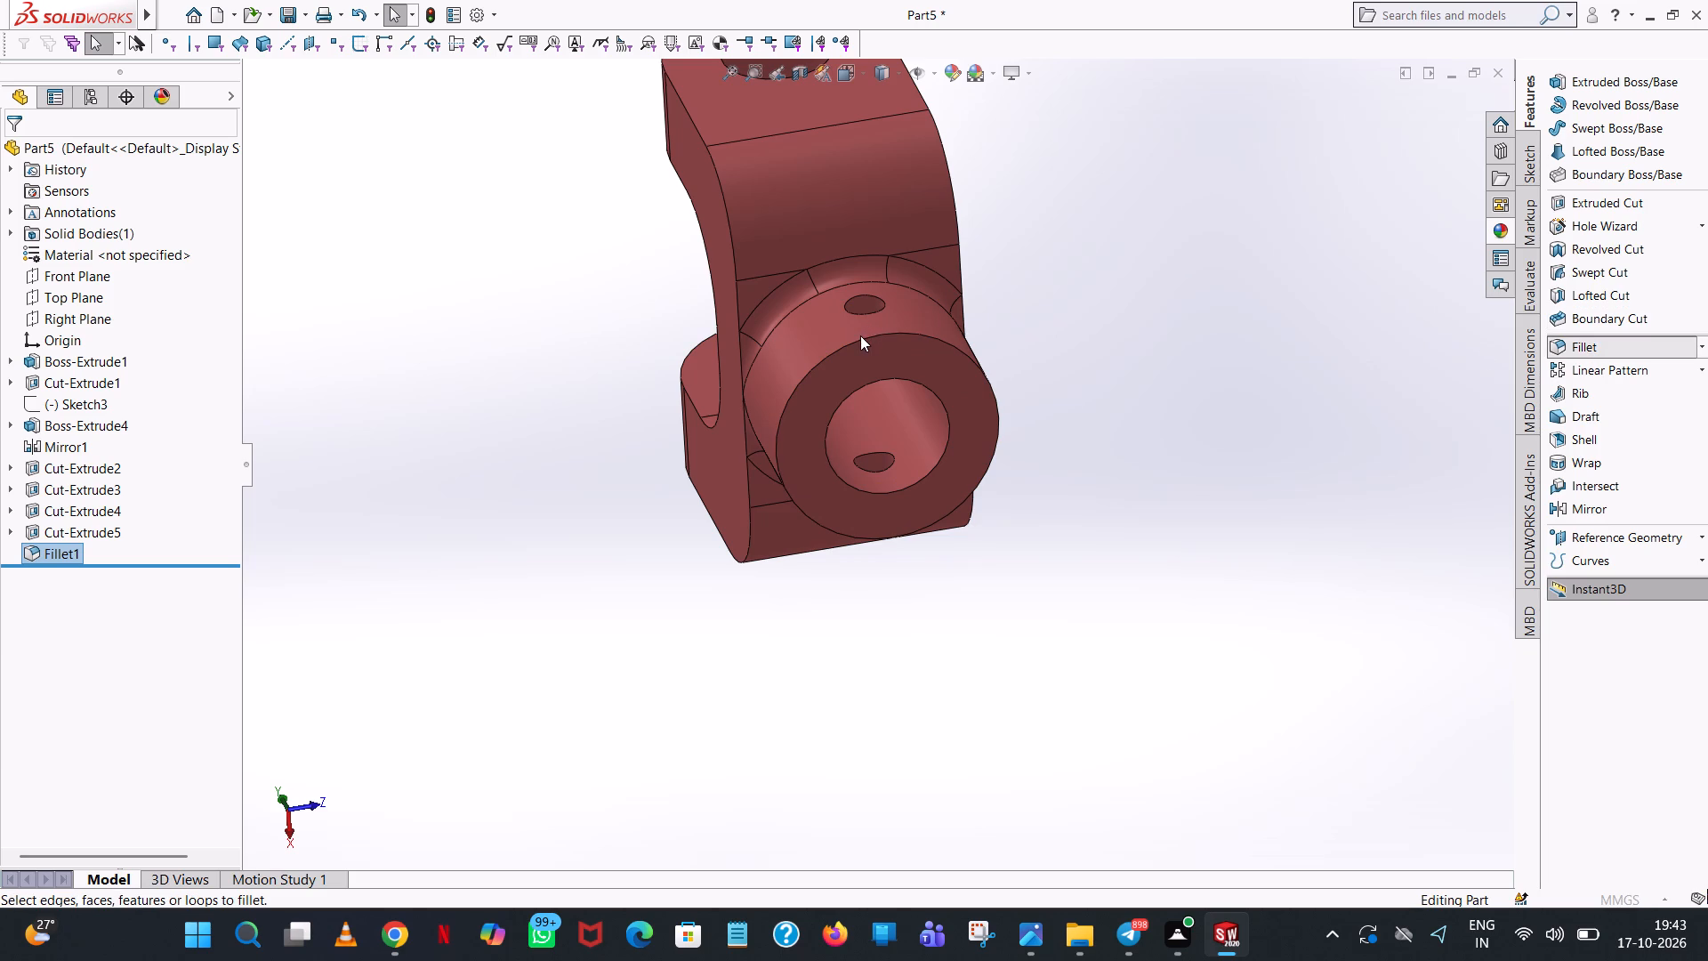
click(849, 347)
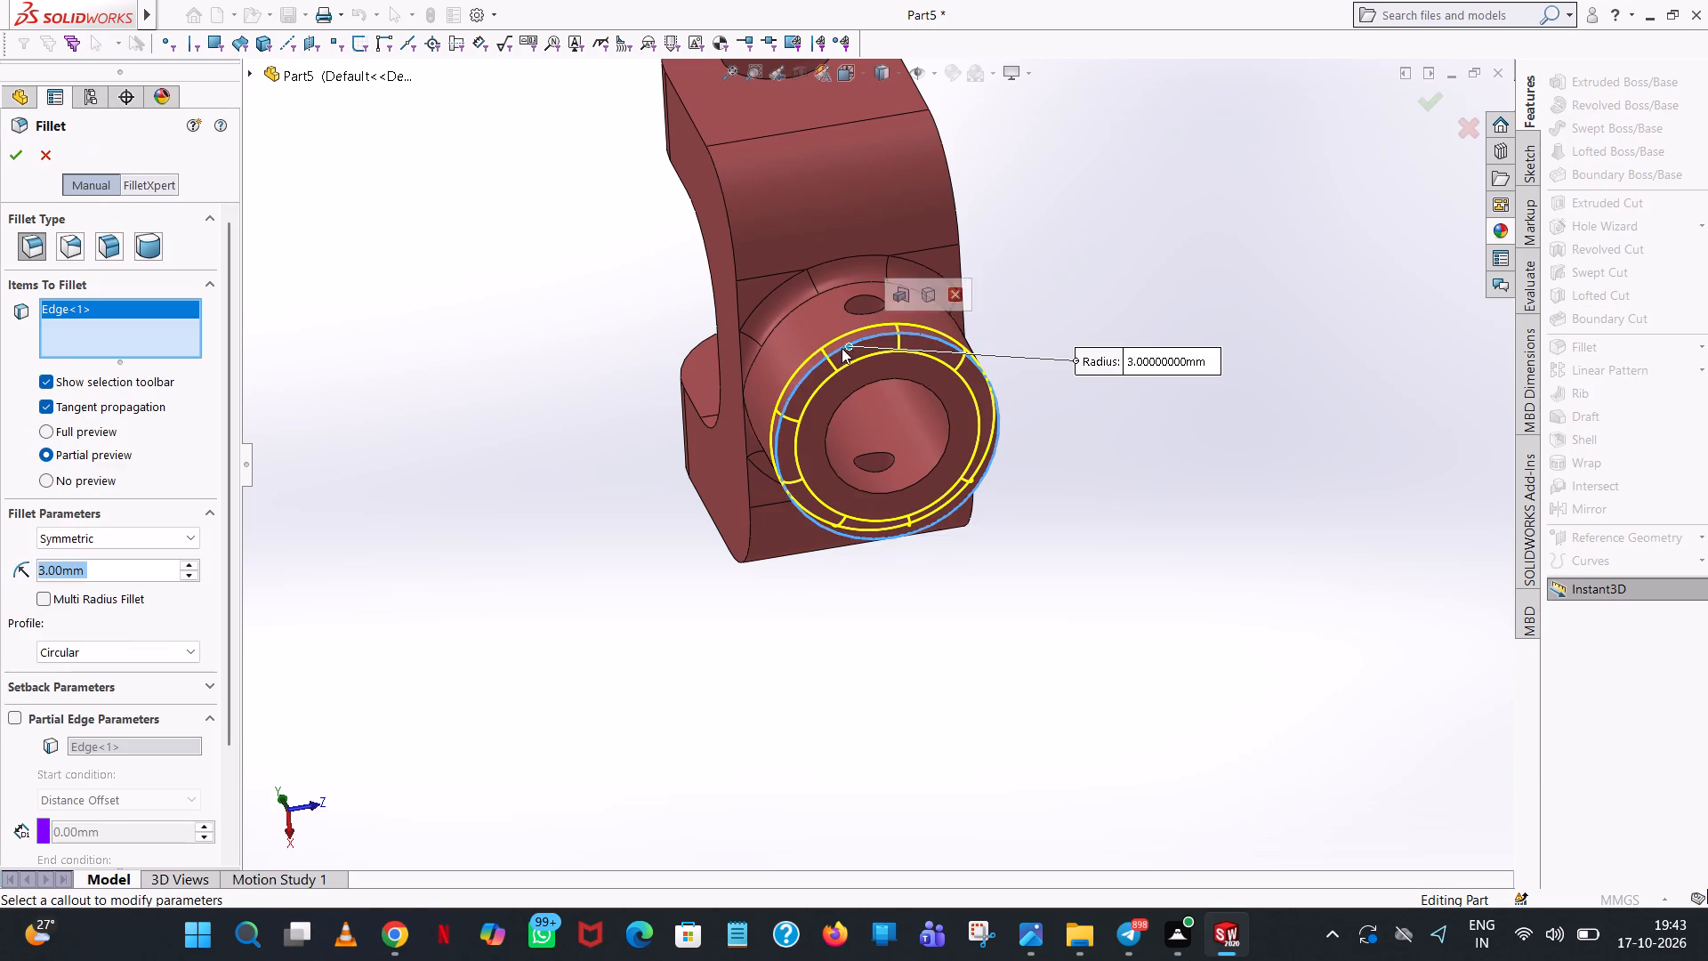
click(6, 146)
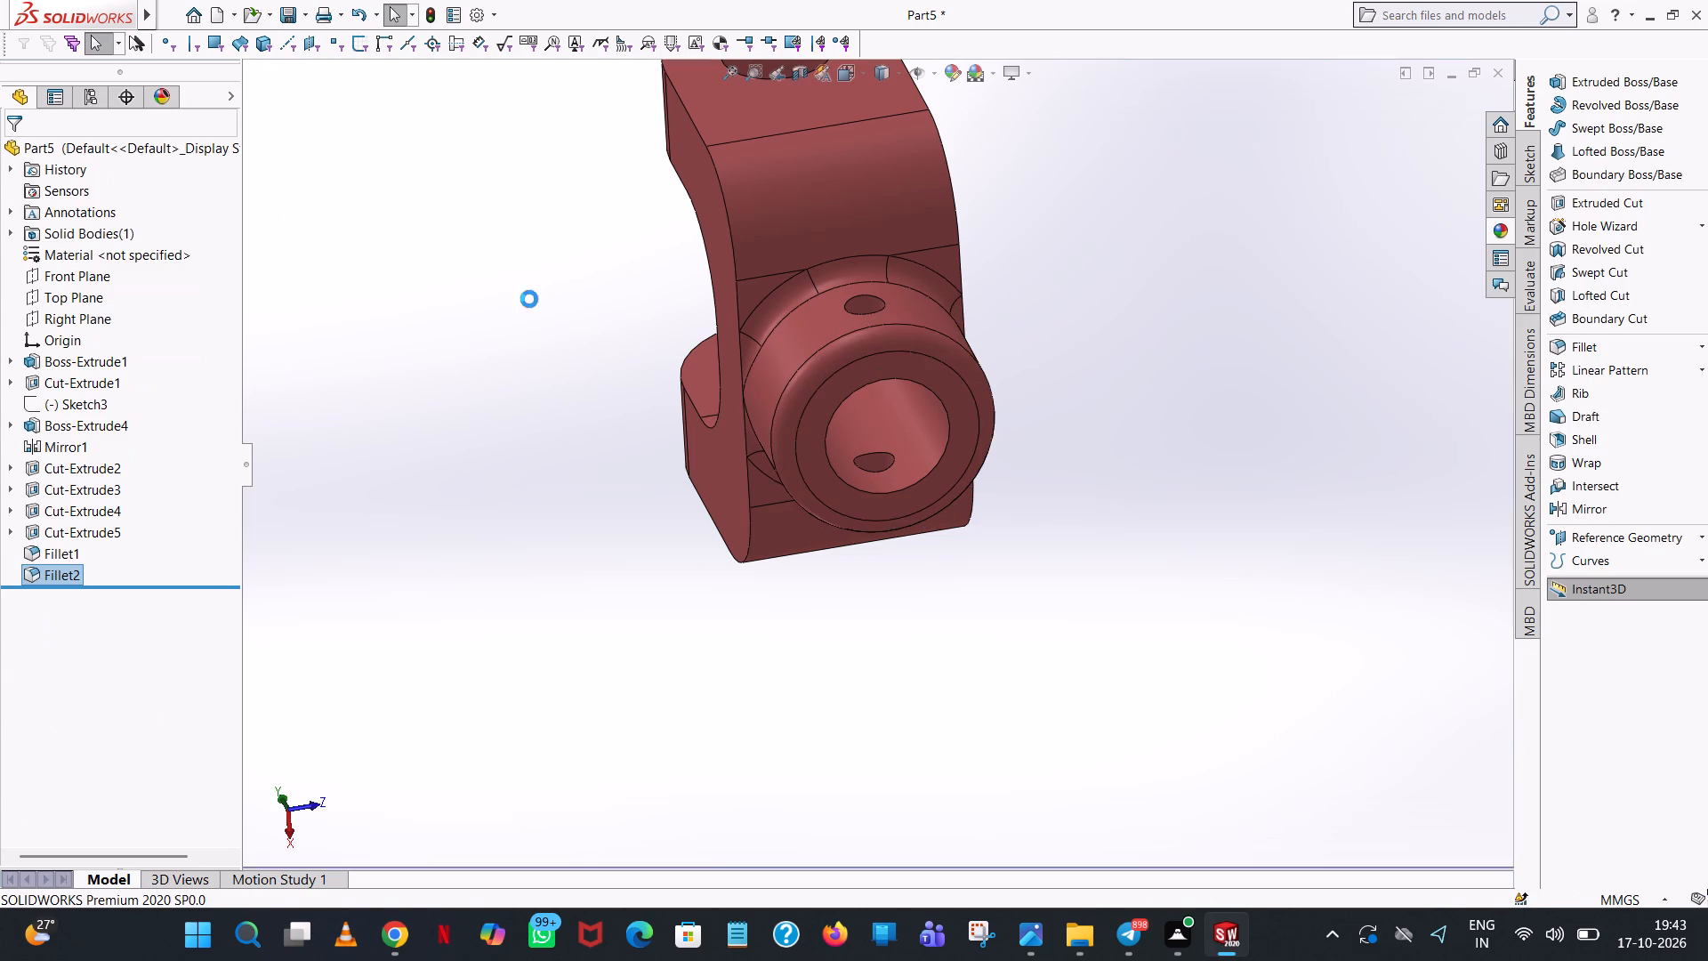
click(529, 299)
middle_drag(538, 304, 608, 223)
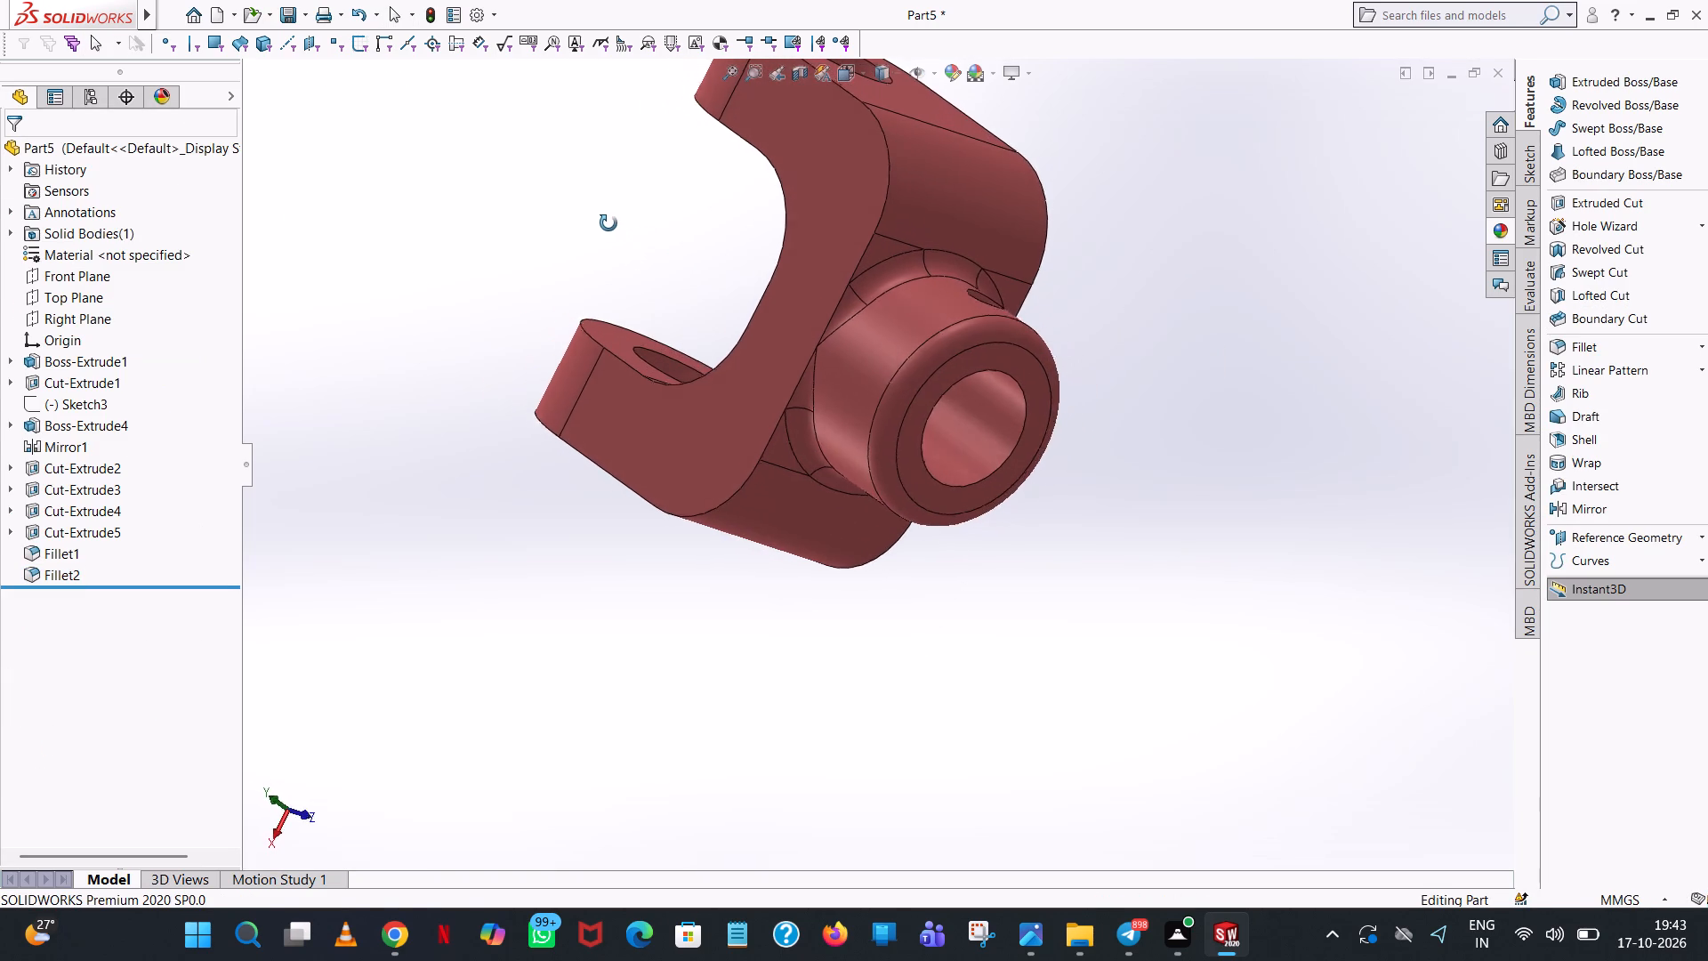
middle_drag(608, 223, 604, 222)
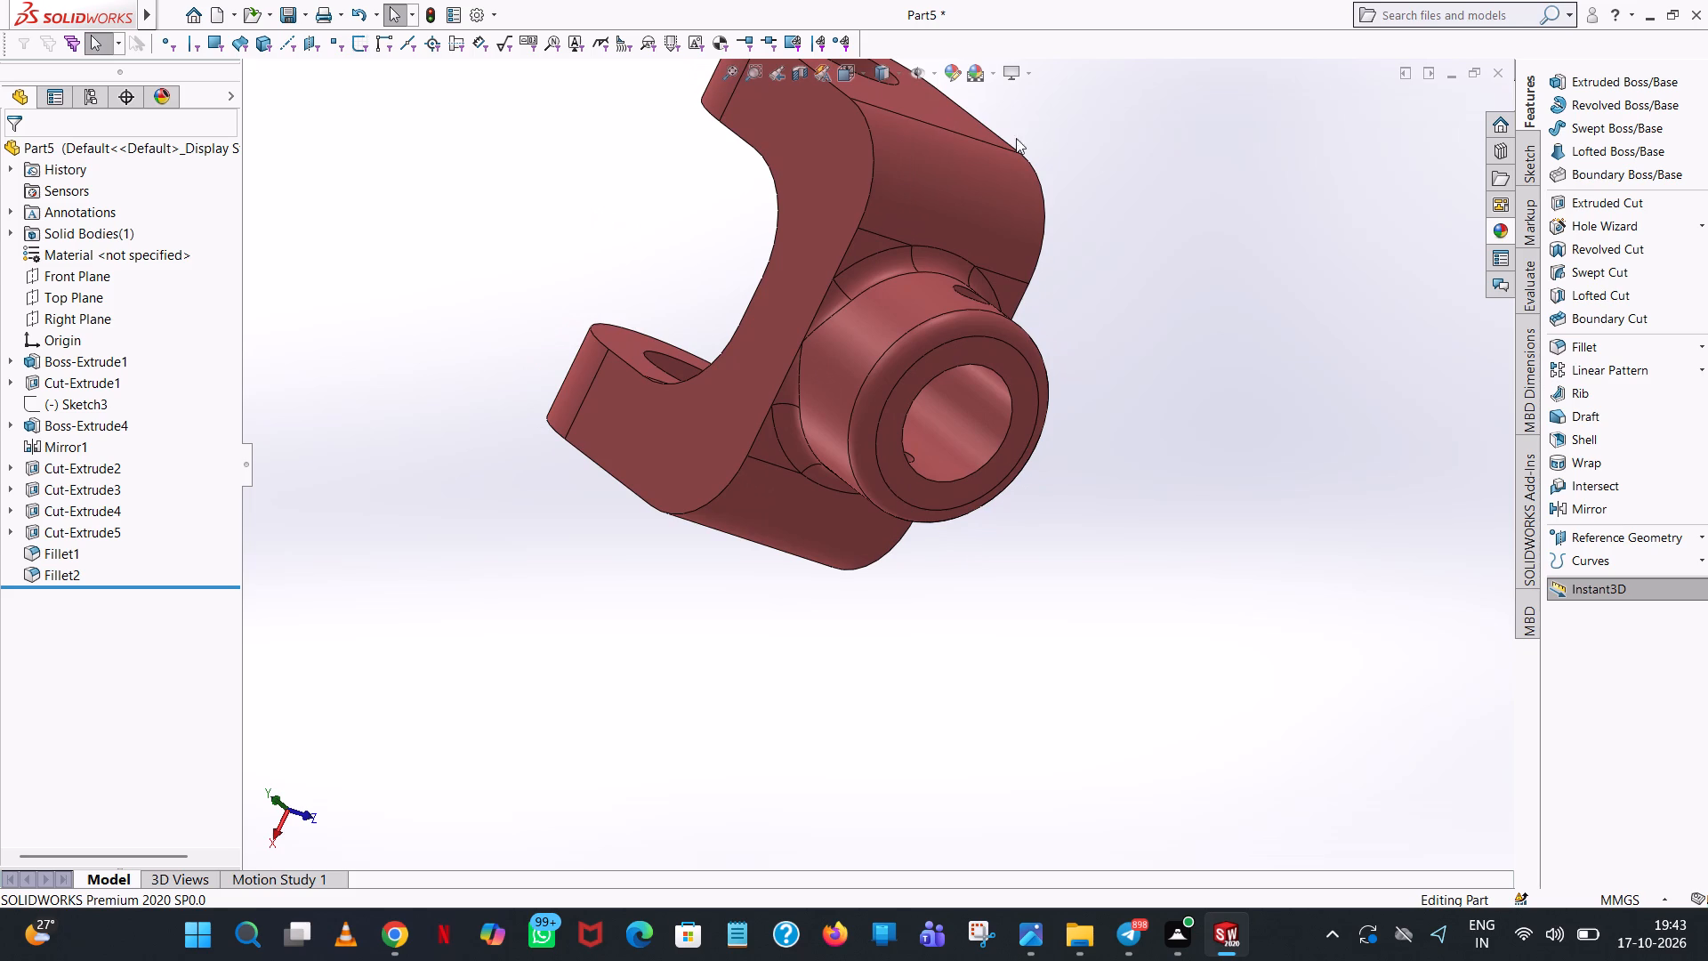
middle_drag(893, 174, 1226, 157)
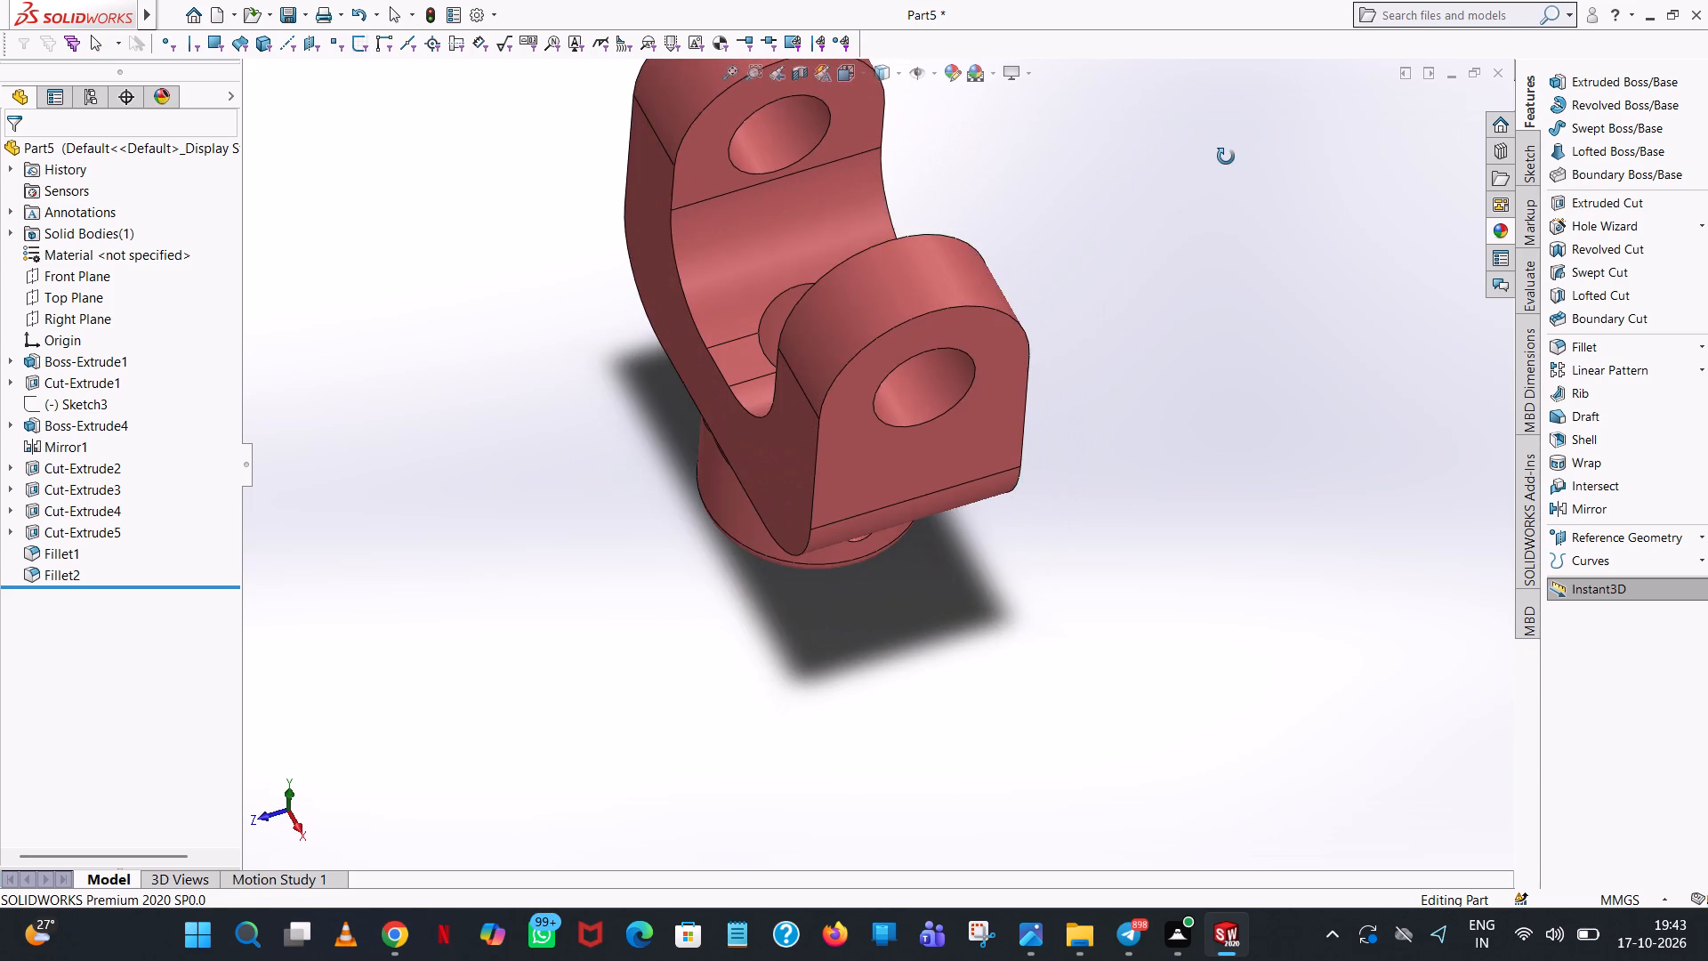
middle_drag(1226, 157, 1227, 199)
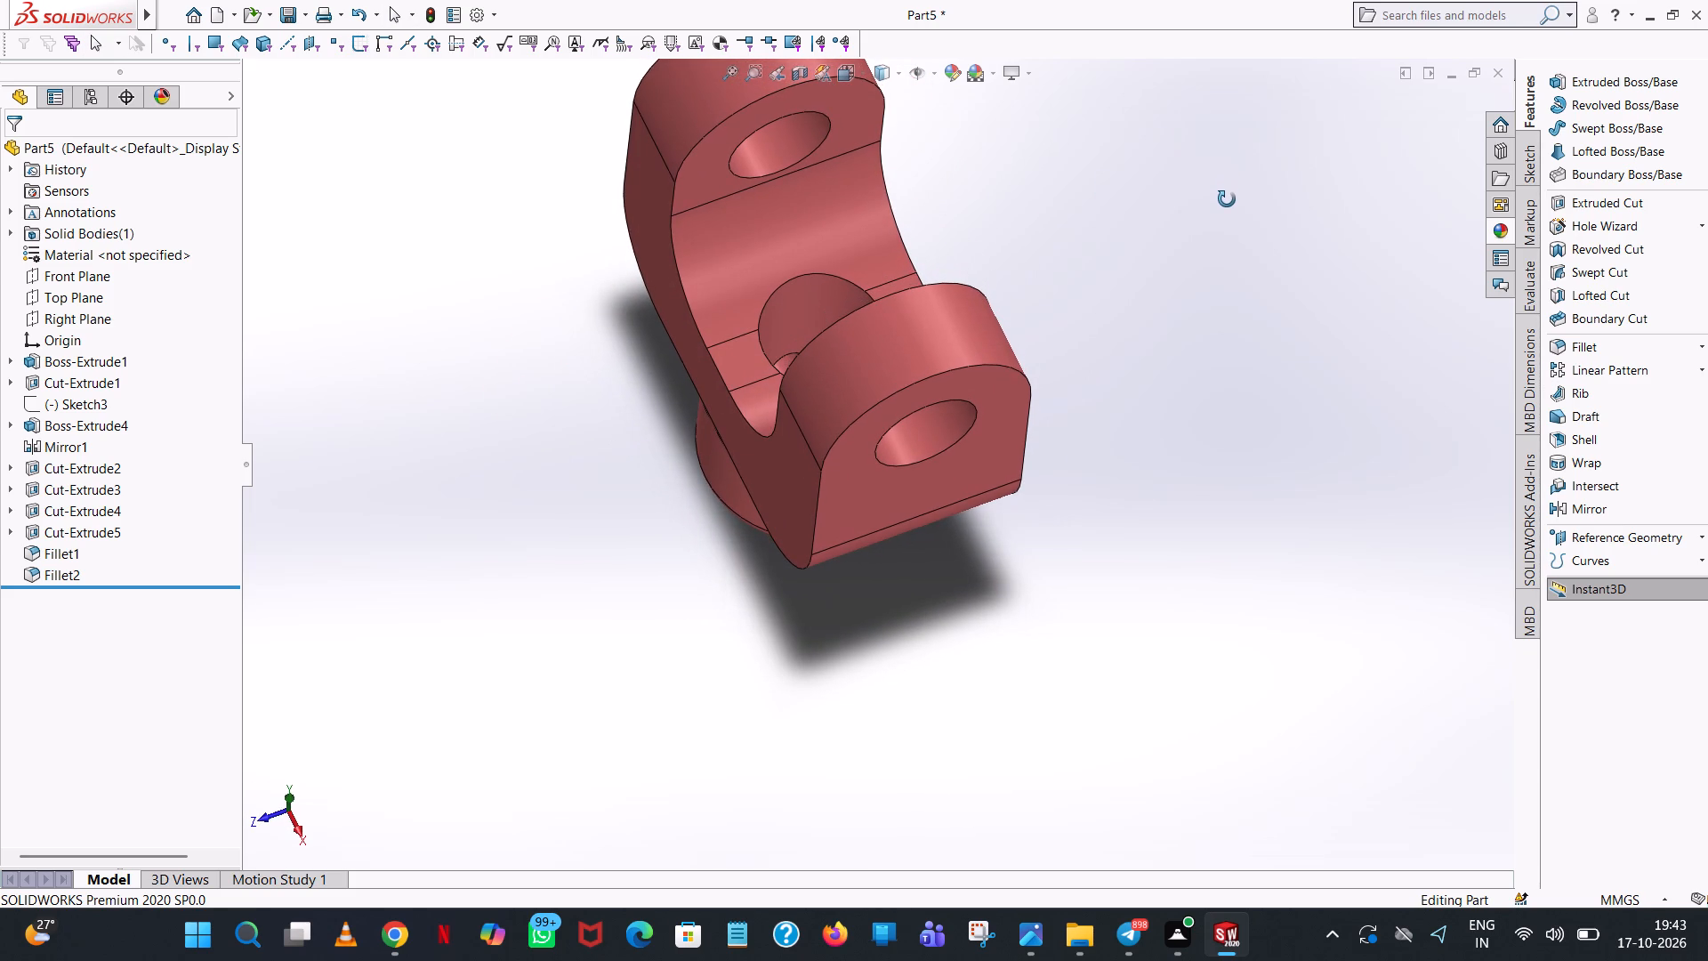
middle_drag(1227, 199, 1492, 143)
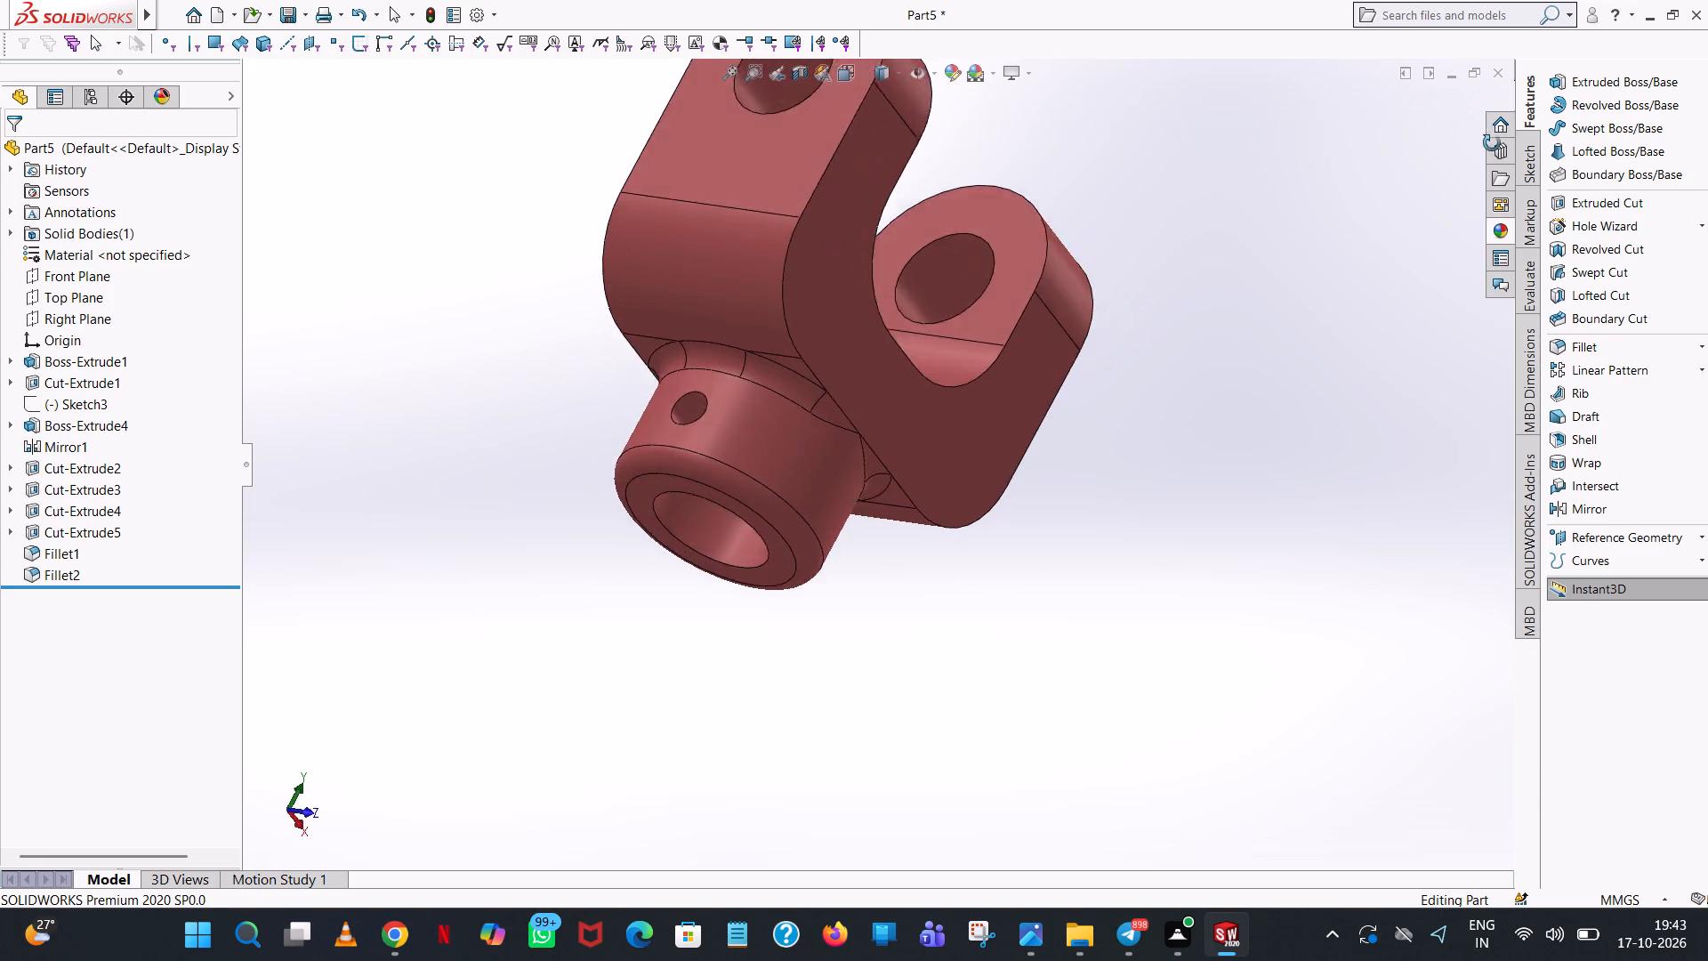
Fillet the outer edge loop of the fork's arms with a 3 mm radius, using tangent propagation.
middle_drag(1492, 143, 1501, 273)
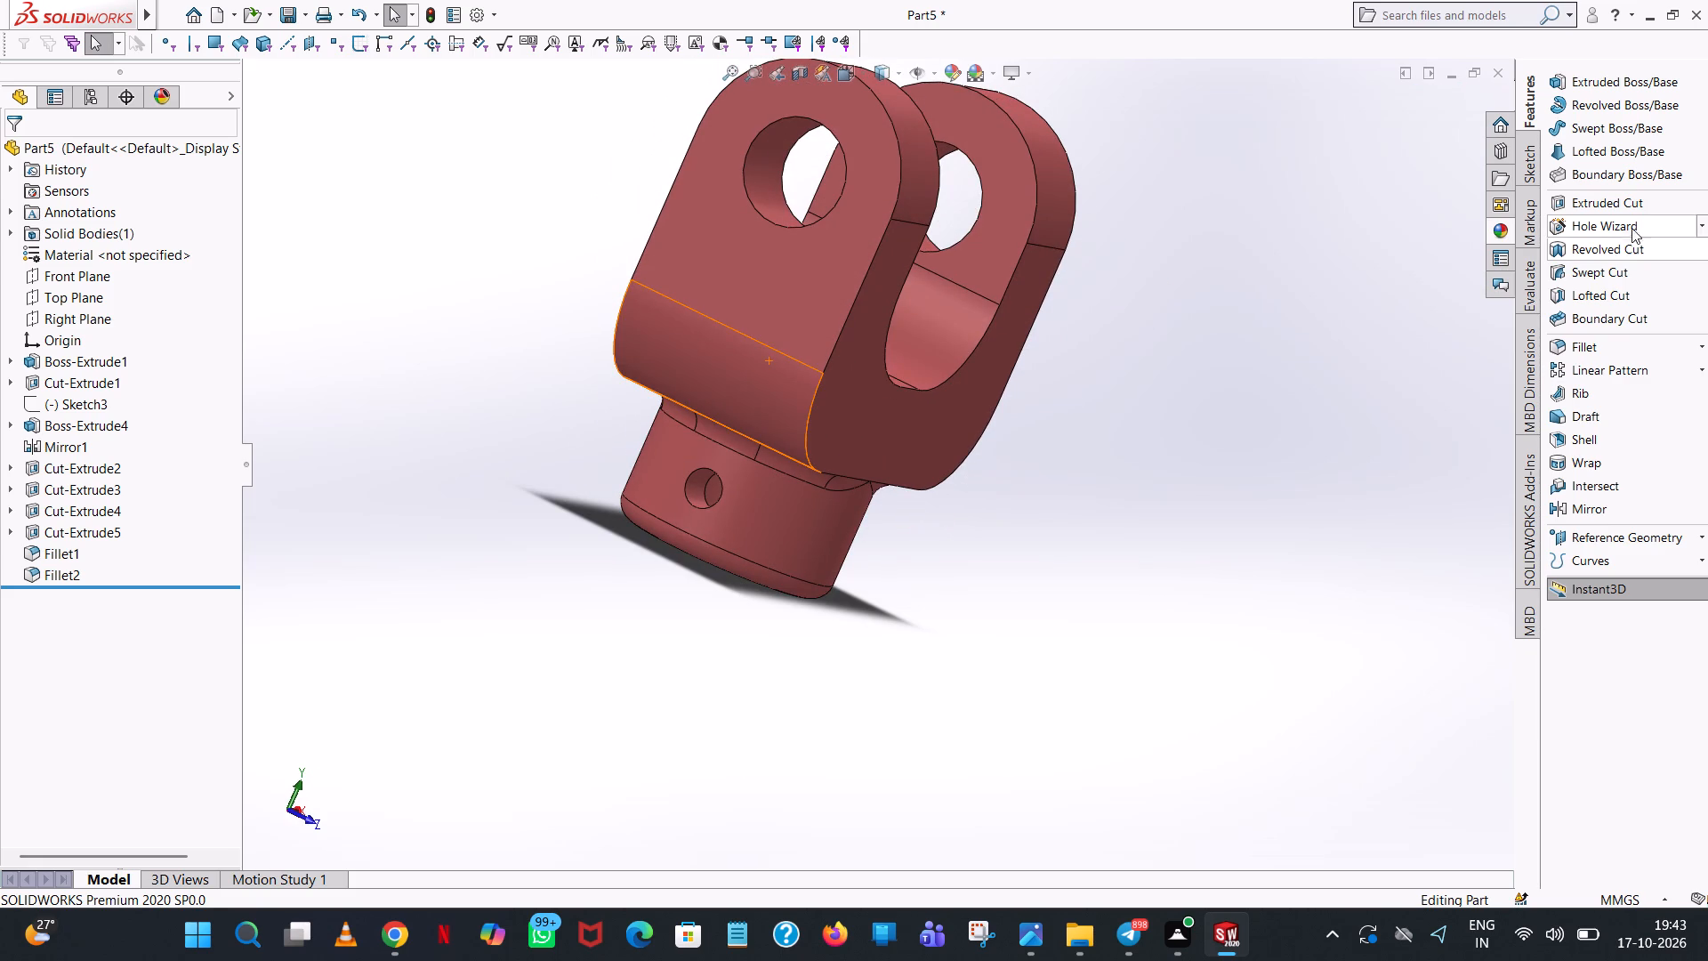
click(1577, 343)
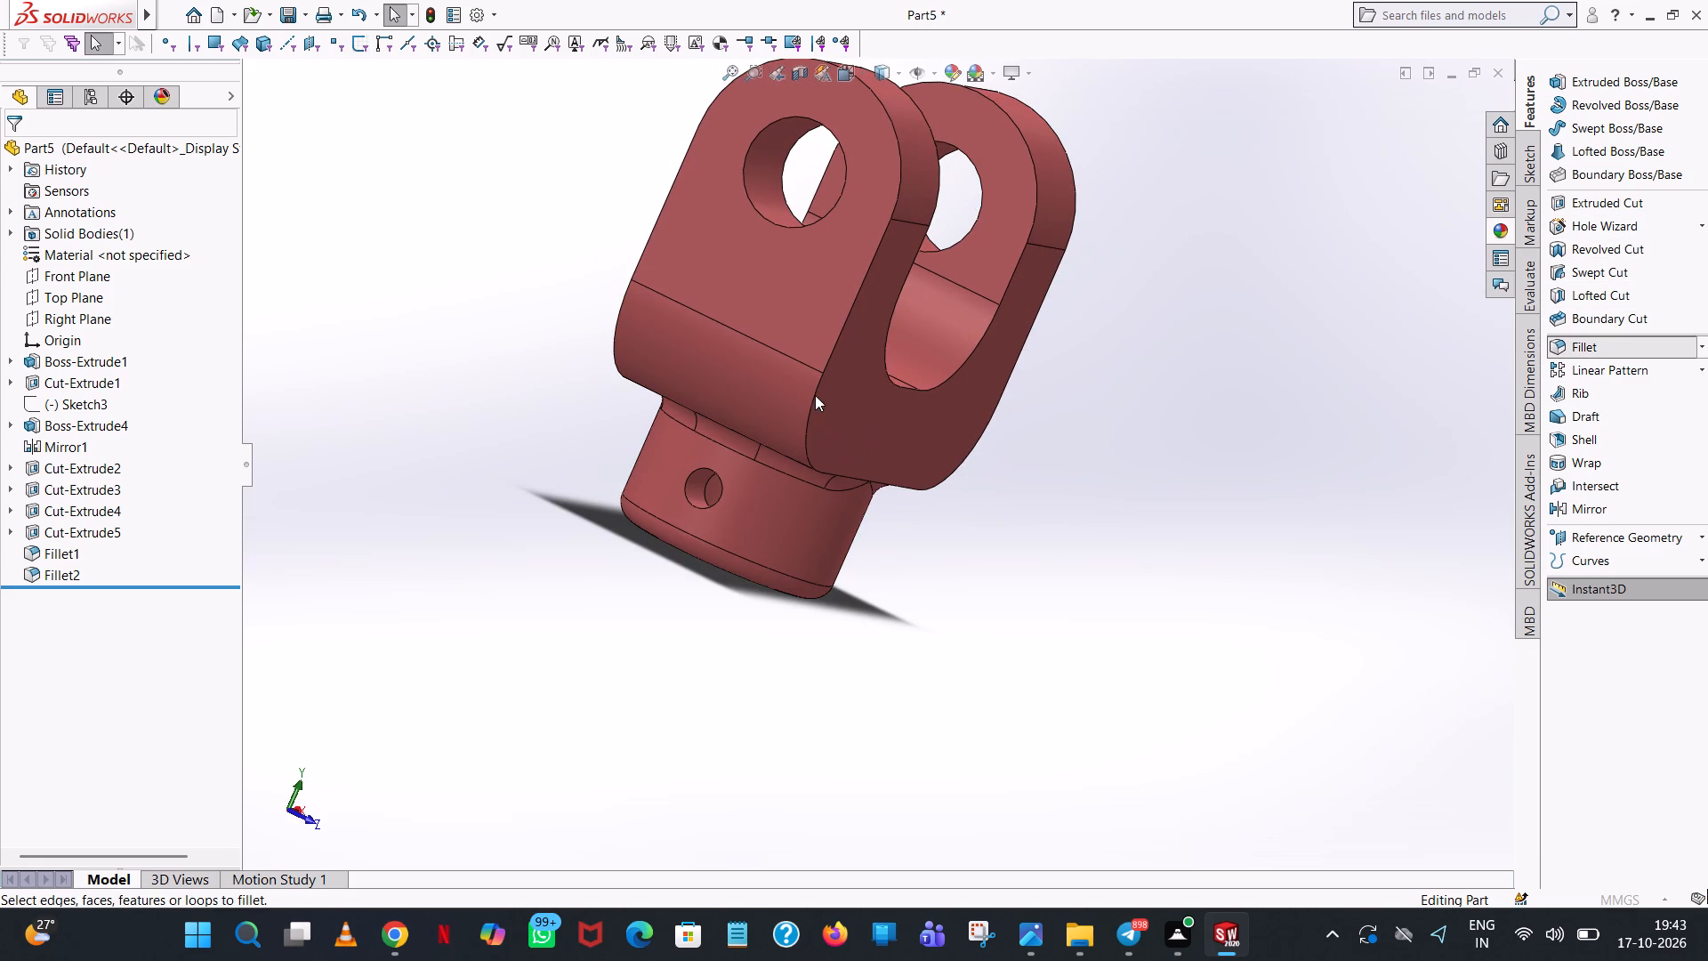
click(818, 396)
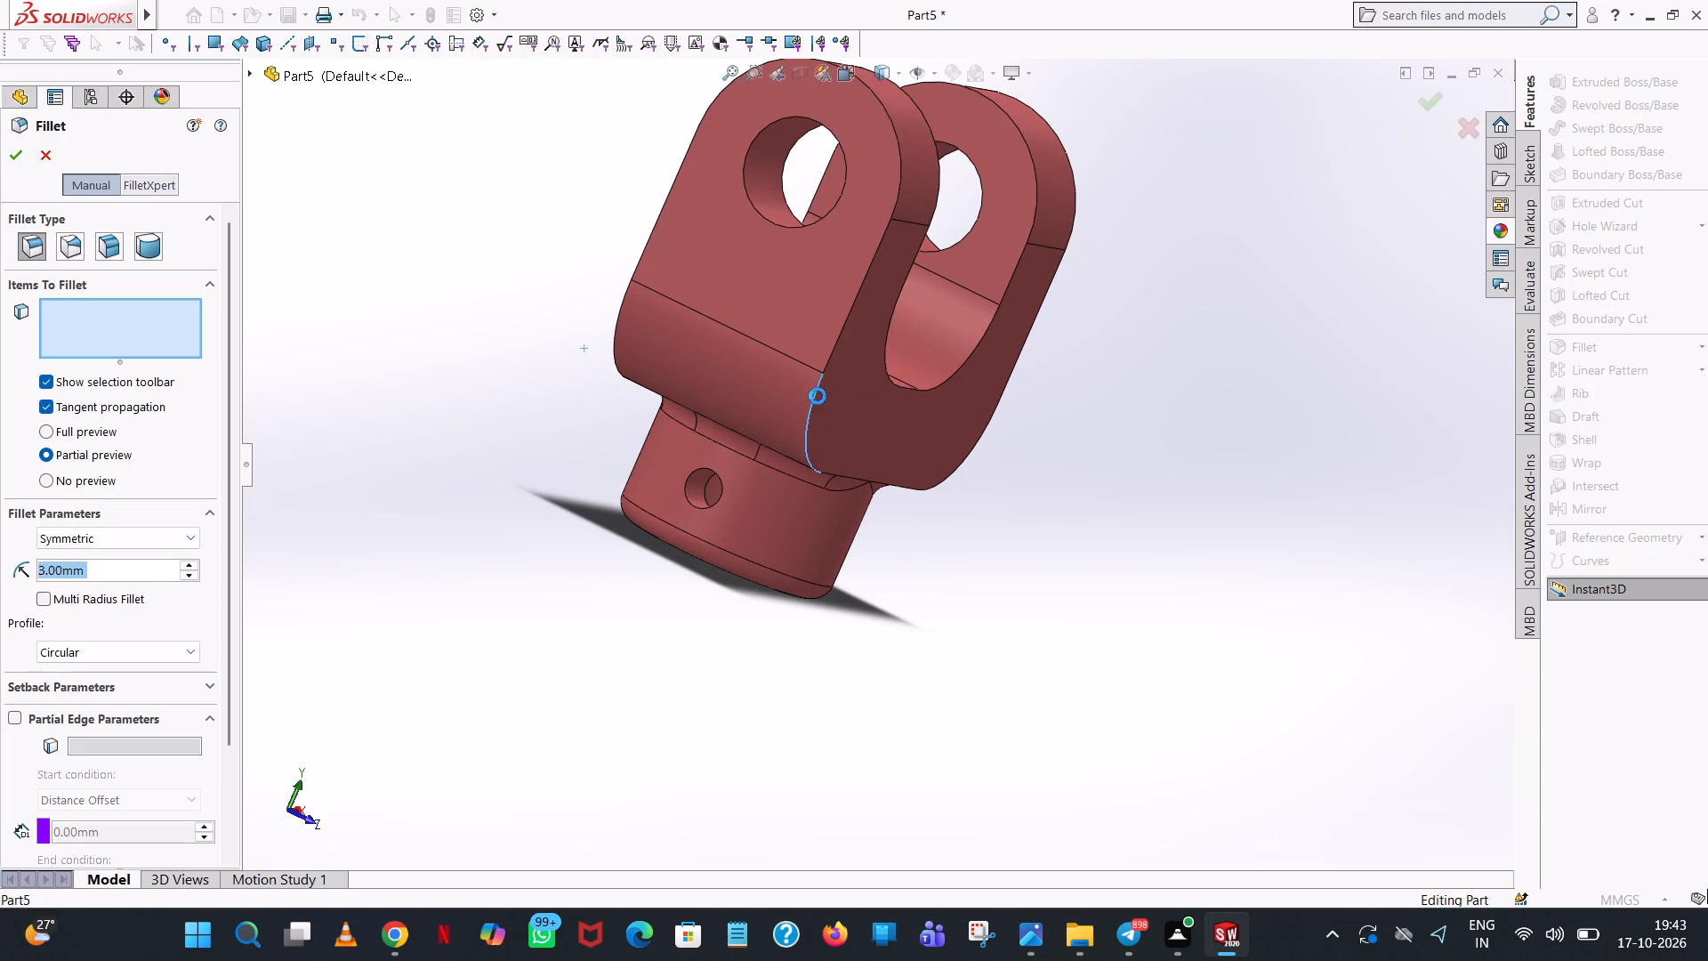
scroll(10, 132, up, 1)
click(14, 151)
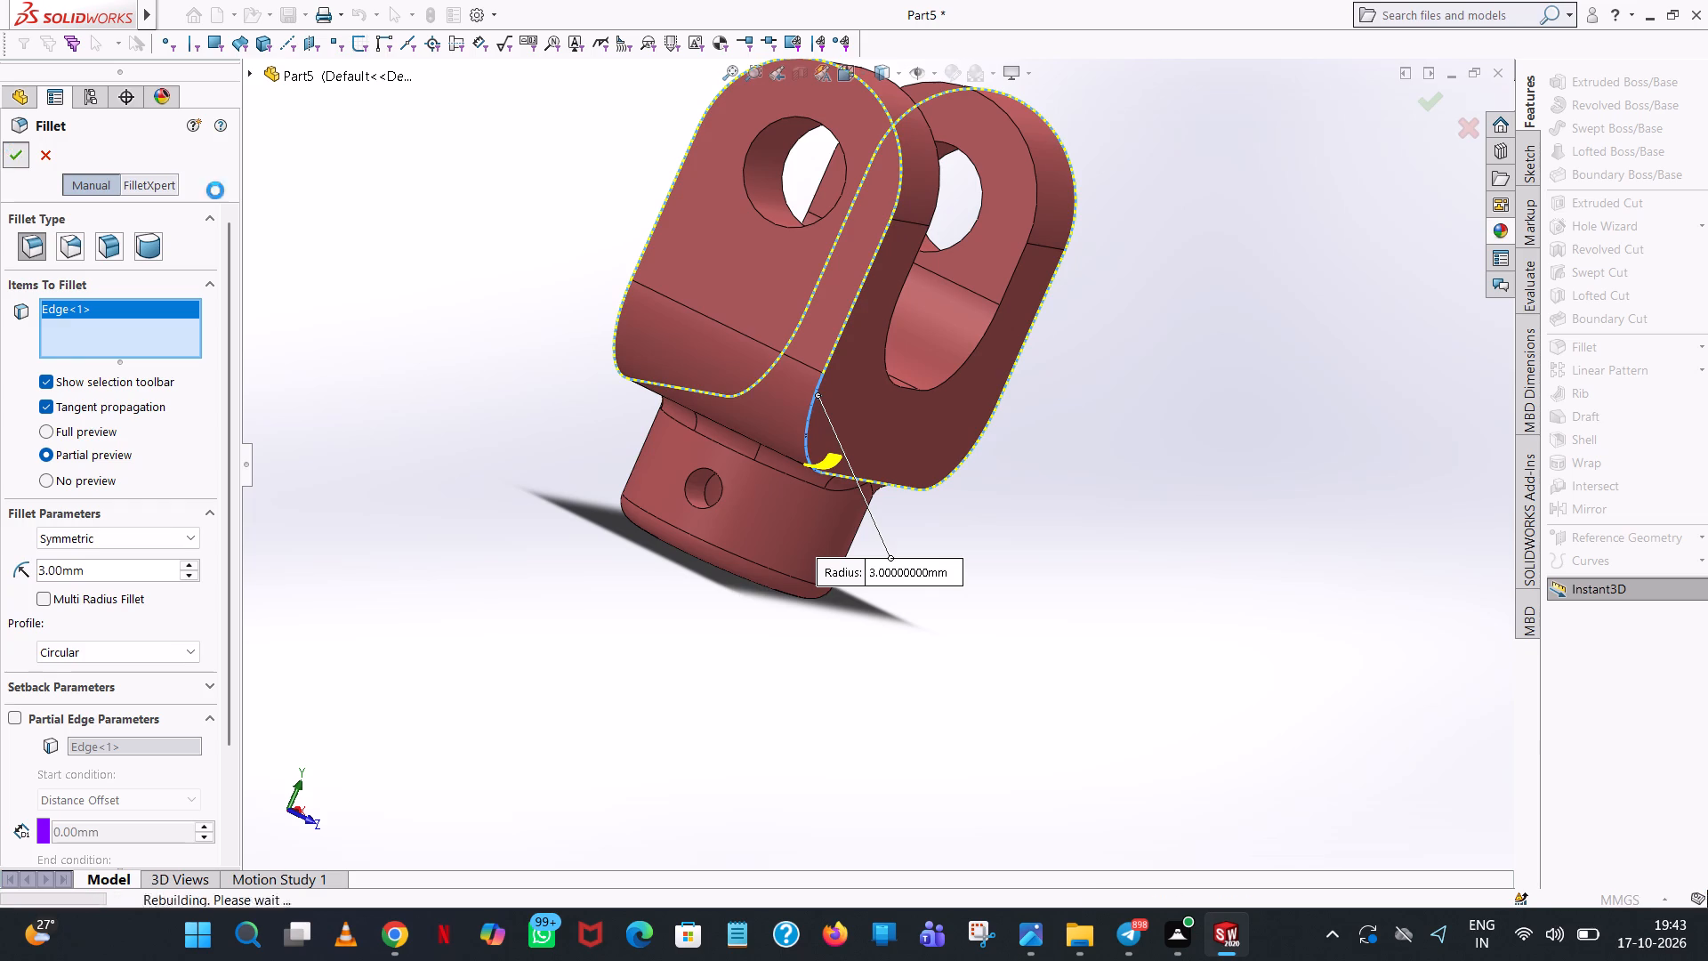
Fillet the inner edge of the fork's U-shaped opening with a 3 mm radius, using tangent propagation.
middle_drag(1235, 424, 1036, 319)
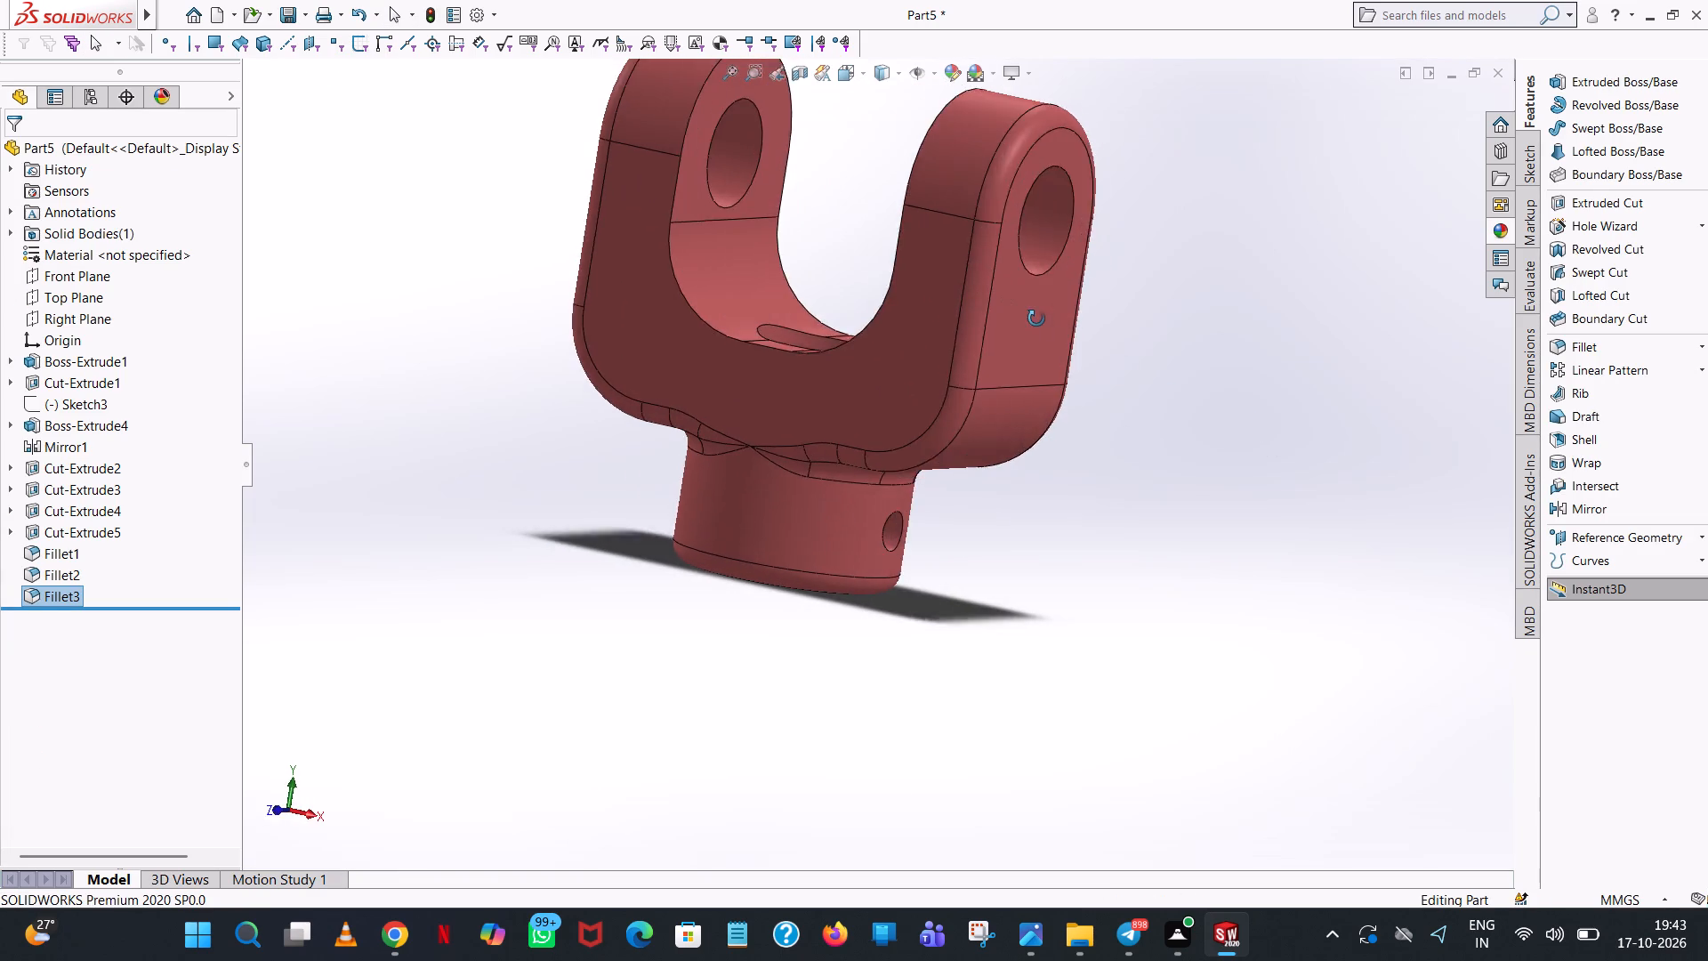
middle_drag(1036, 319, 1148, 398)
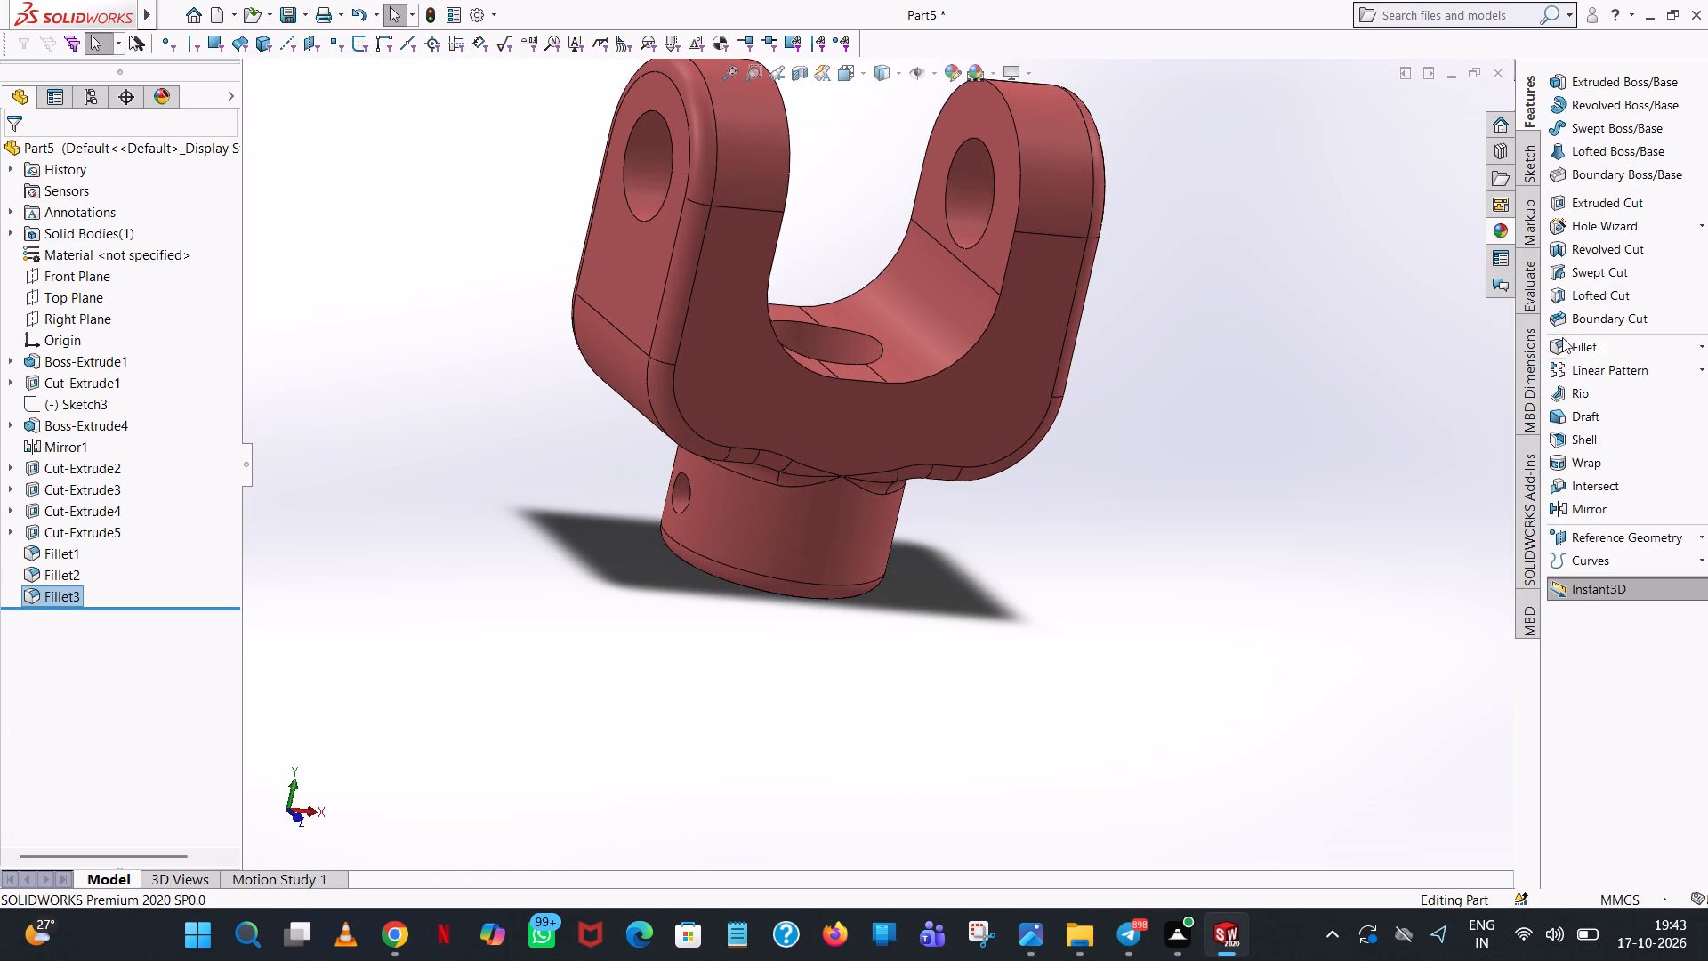
click(1599, 339)
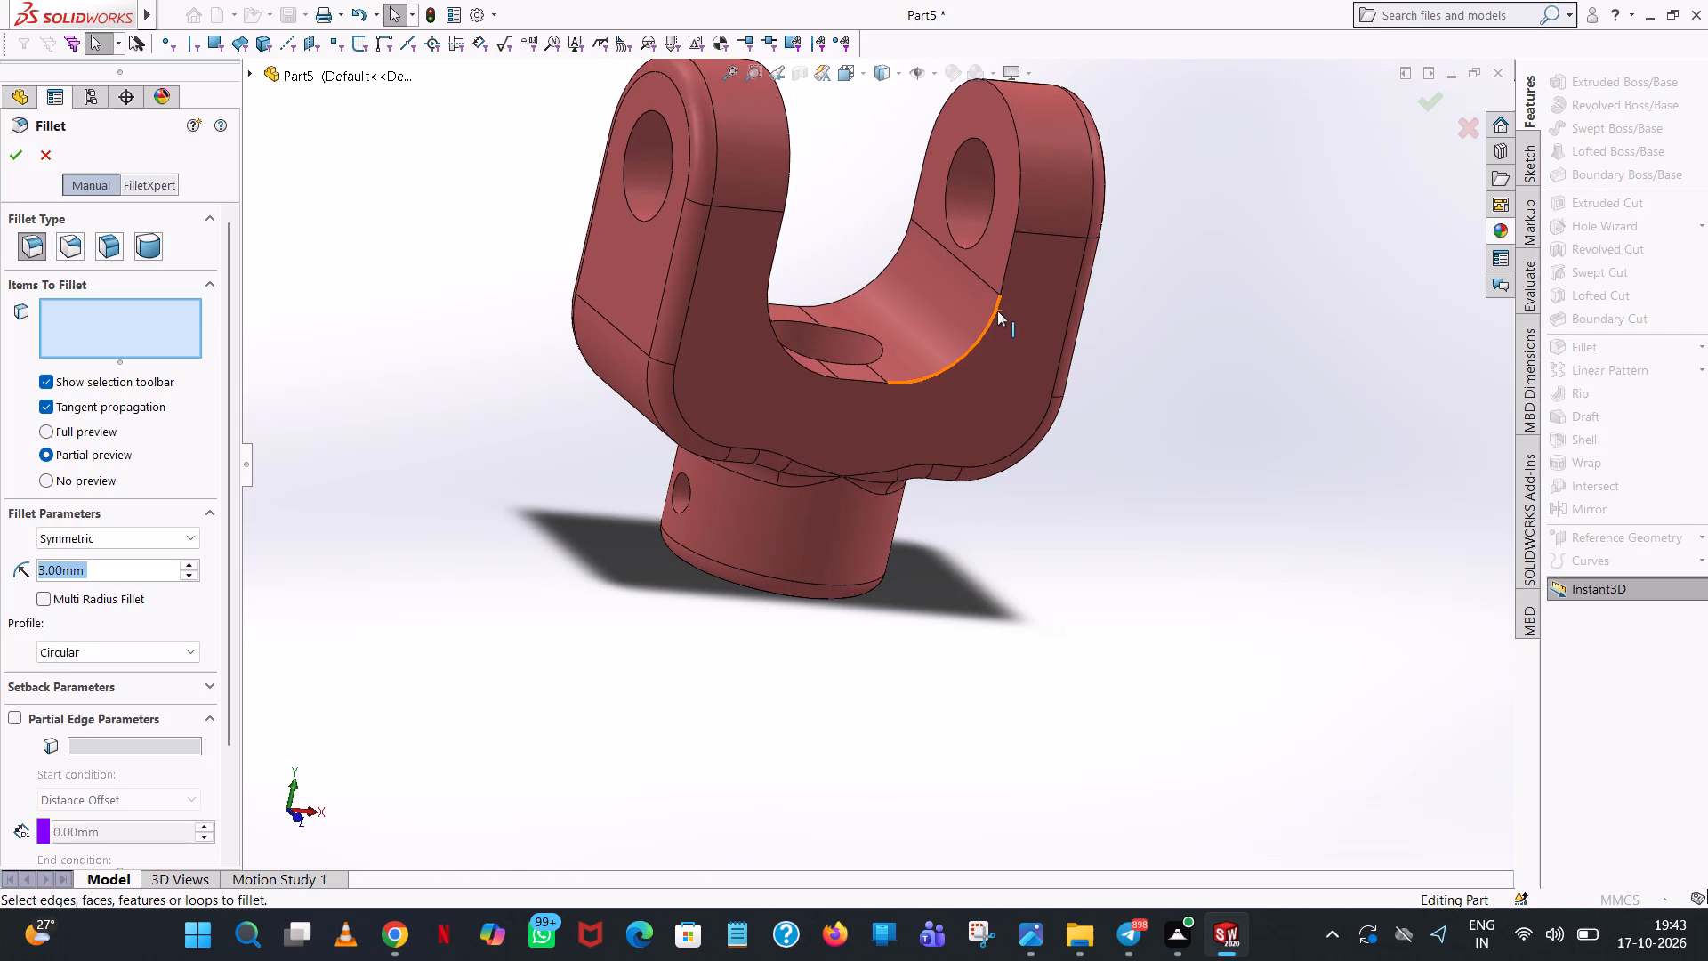
click(997, 311)
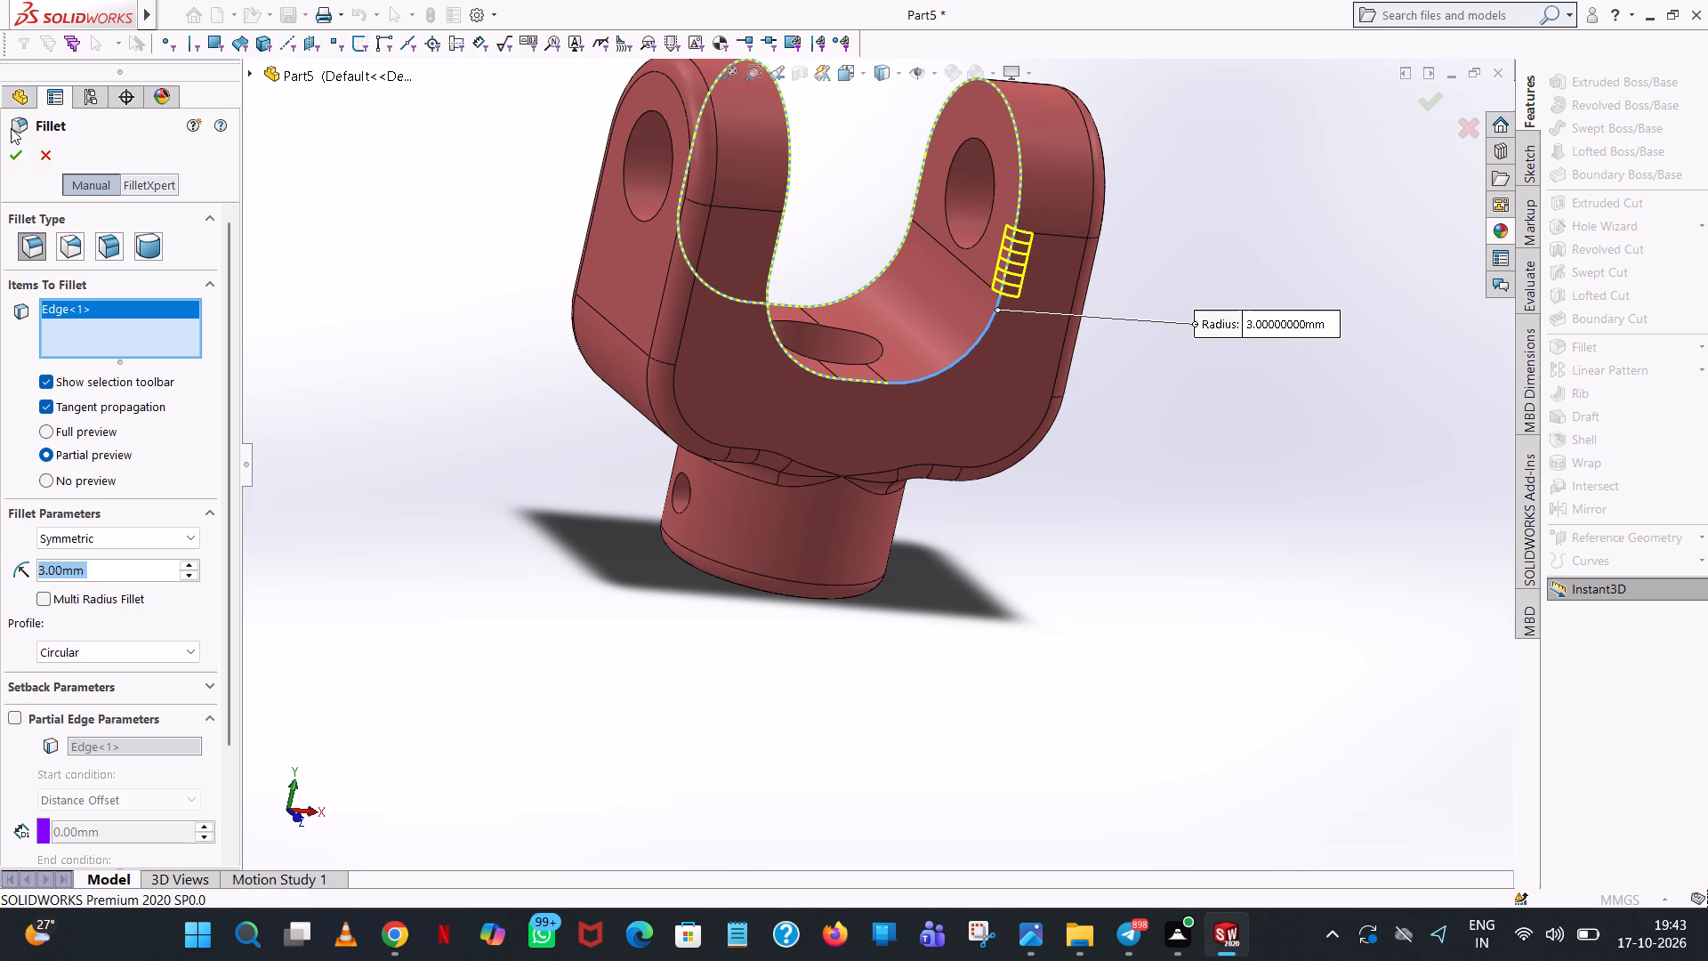
click(12, 143)
Save the part as fork in the universal joint folder inside the assembly folder.
scroll(1180, 345, up, 3)
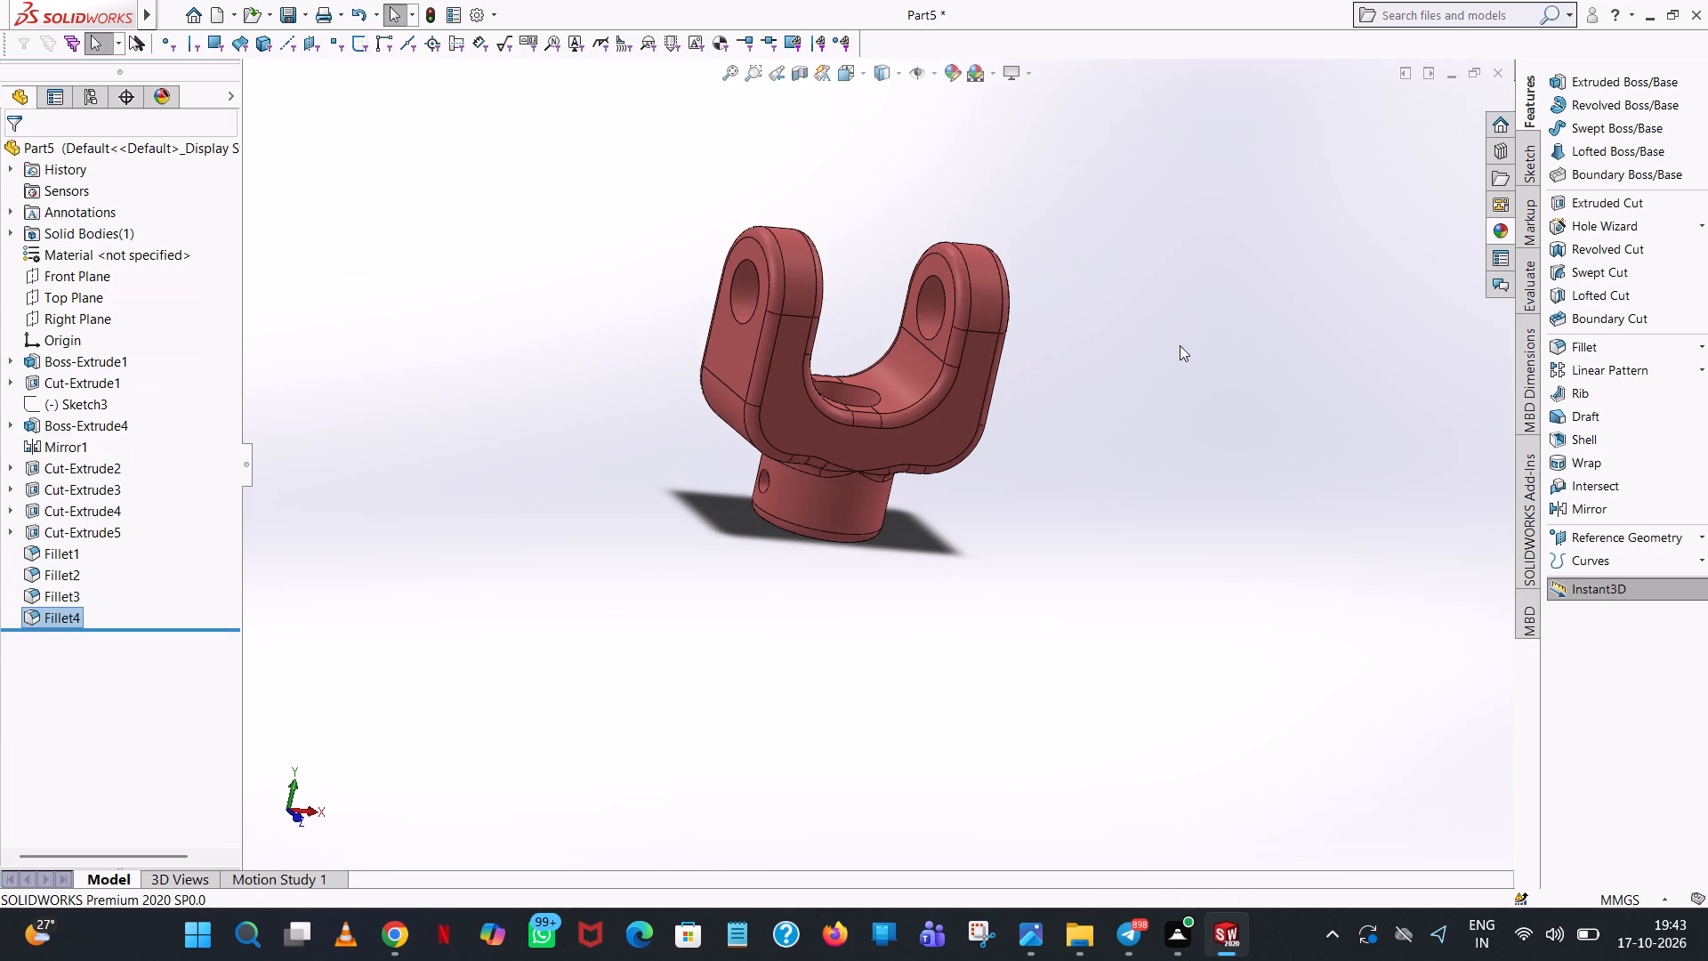
middle_drag(1179, 346, 1114, 206)
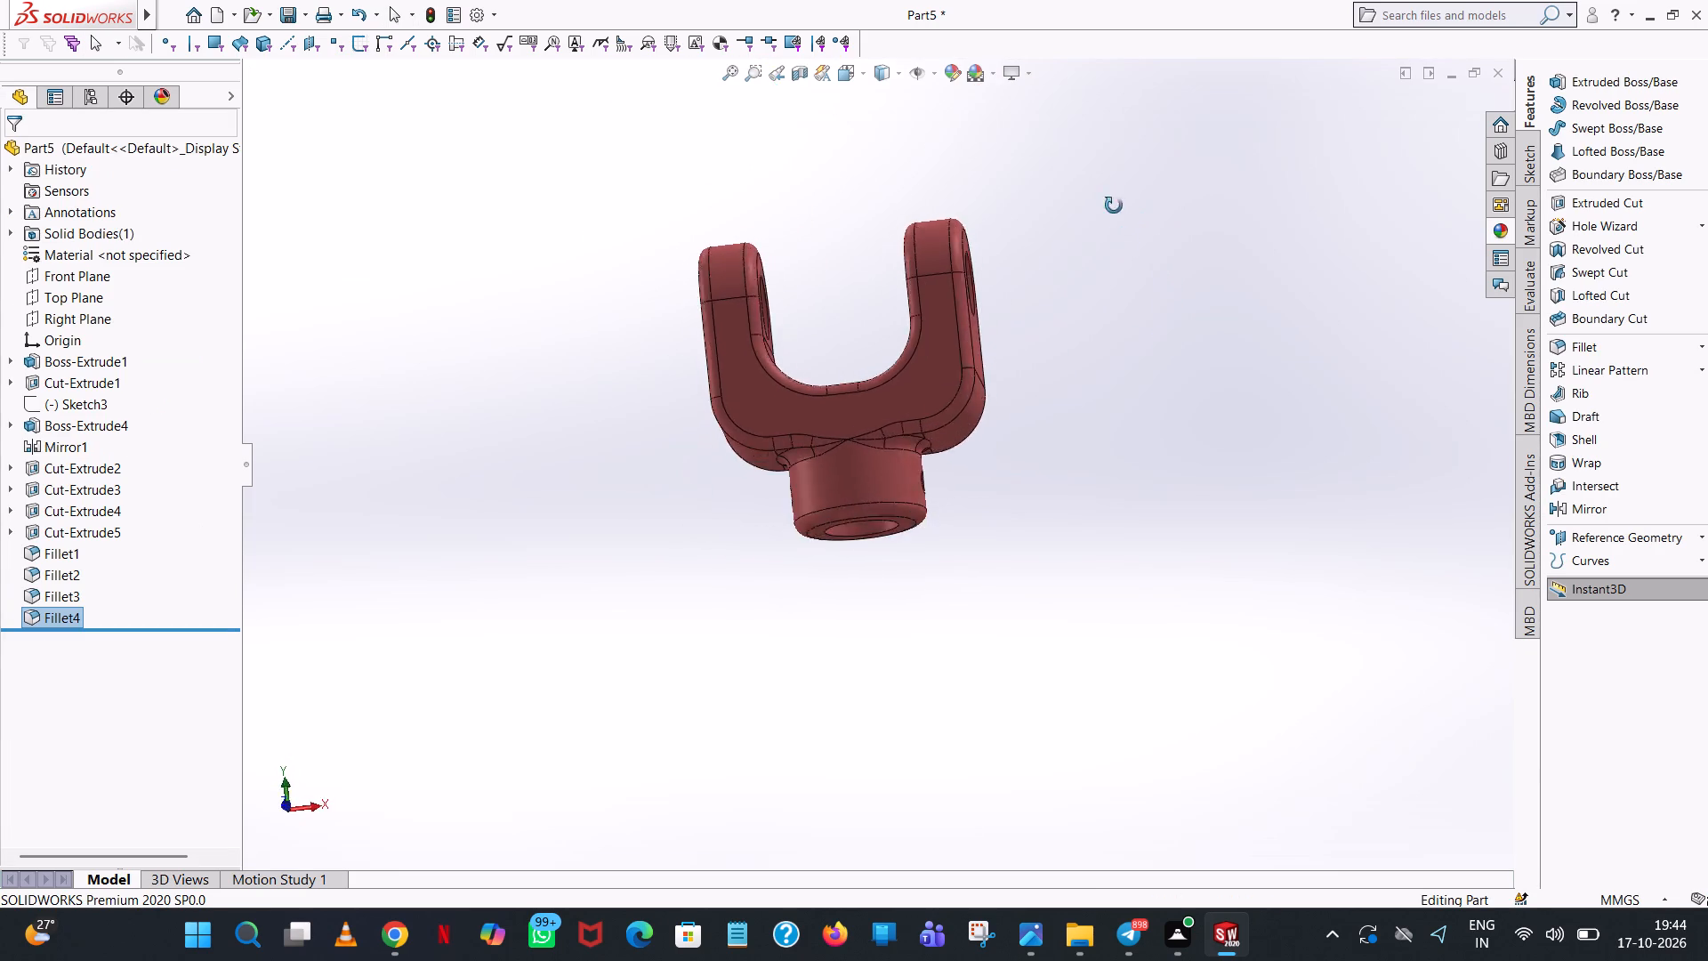
middle_drag(1114, 206, 1237, 416)
scroll(752, 388, down, 2)
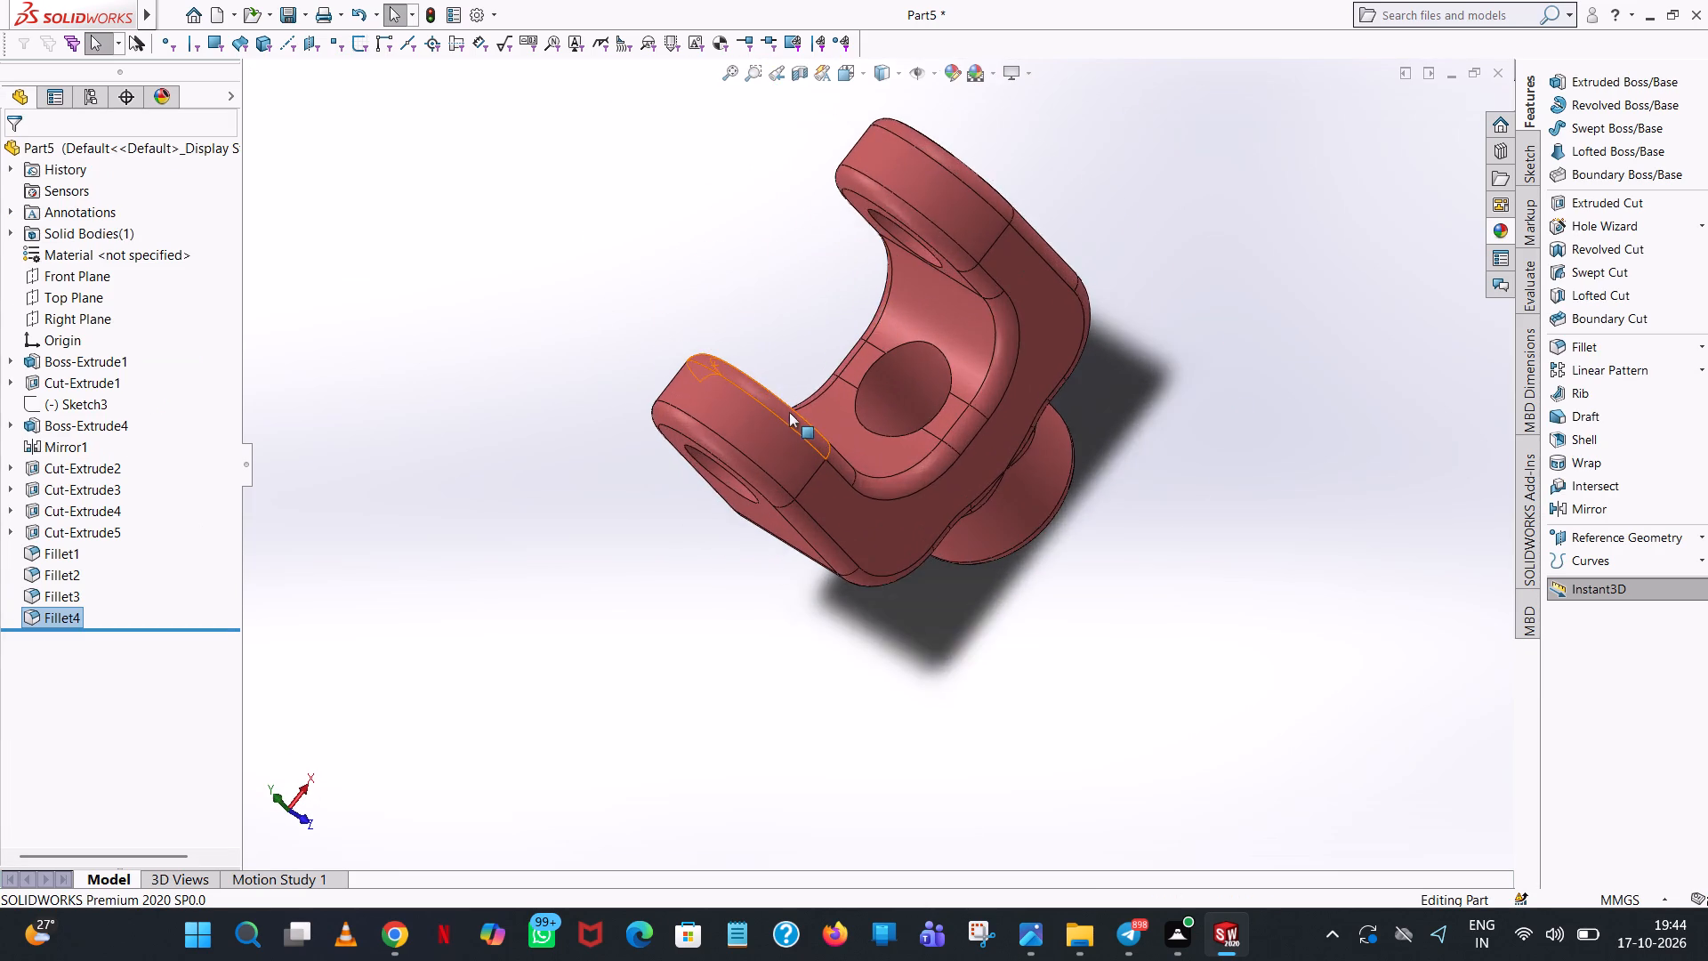
scroll(789, 412, down, 2)
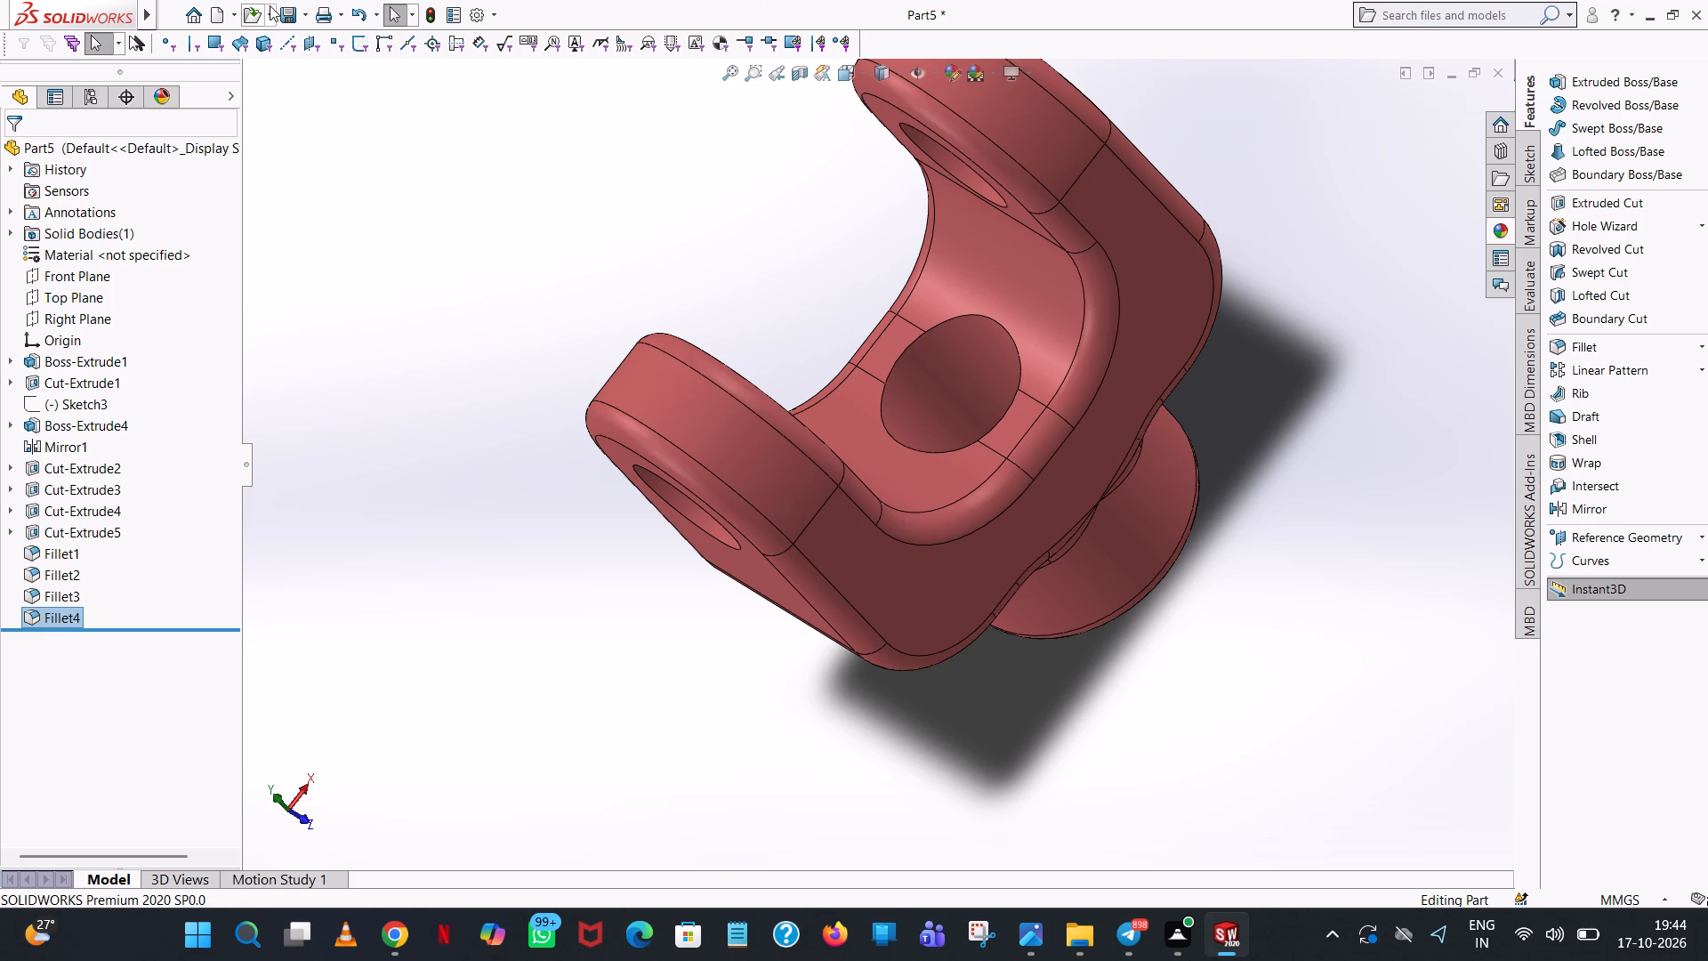
click(294, 13)
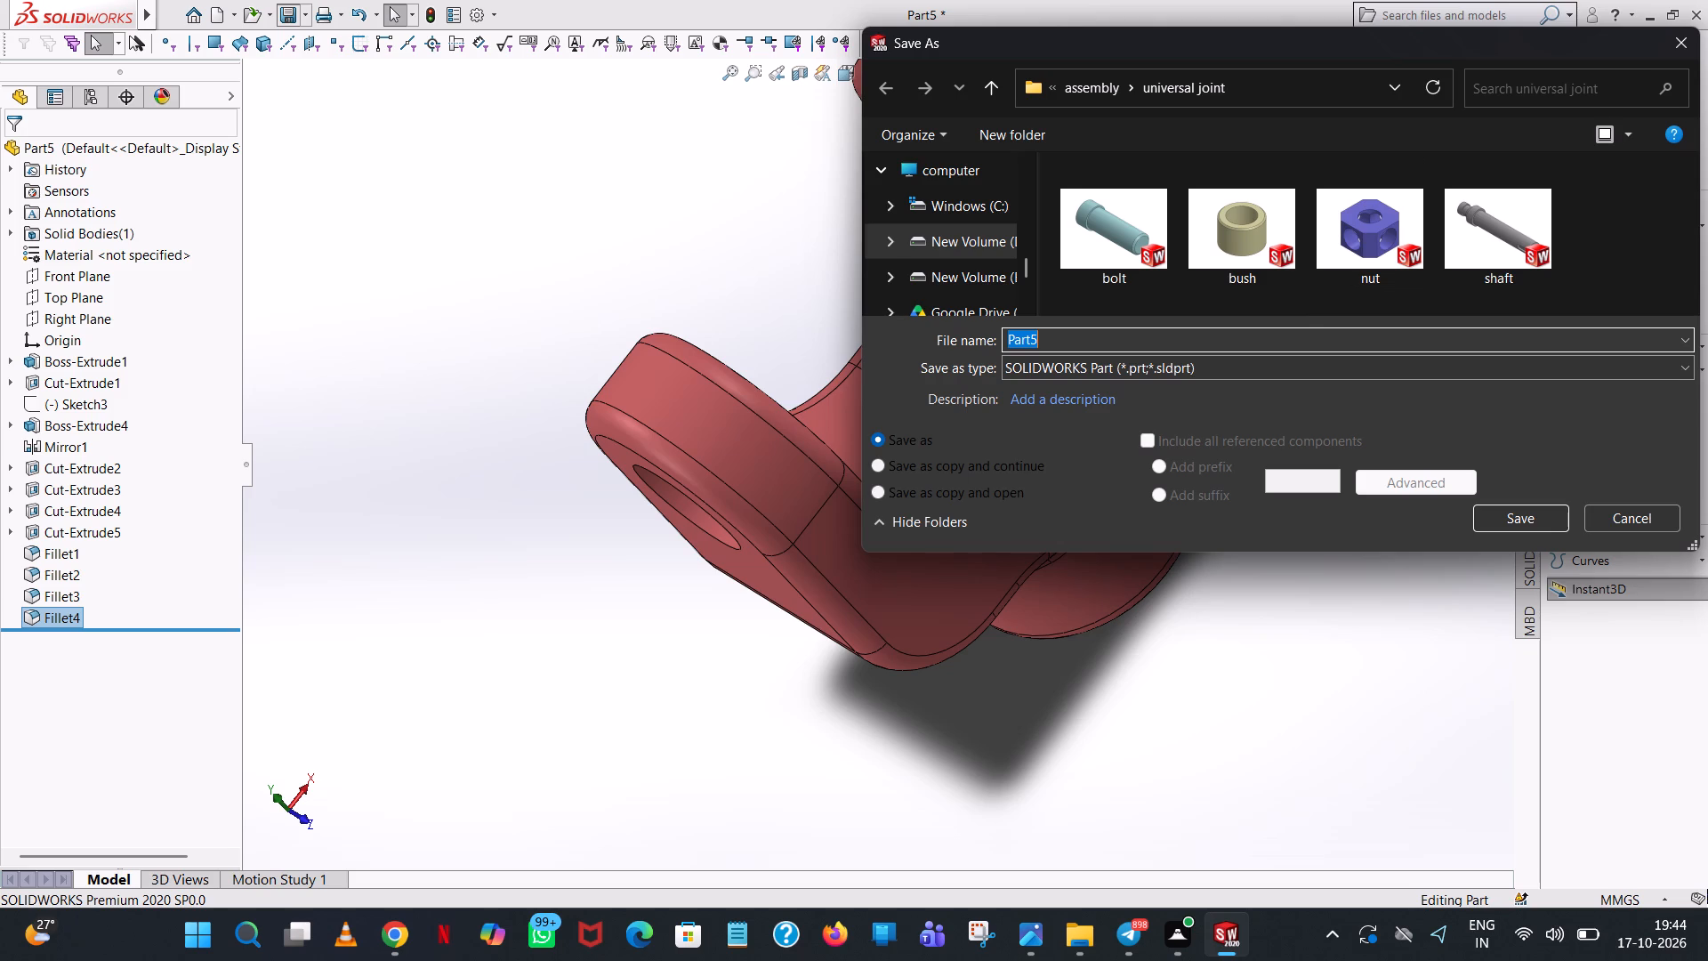
text(fo)
text(rk)
click(993, 83)
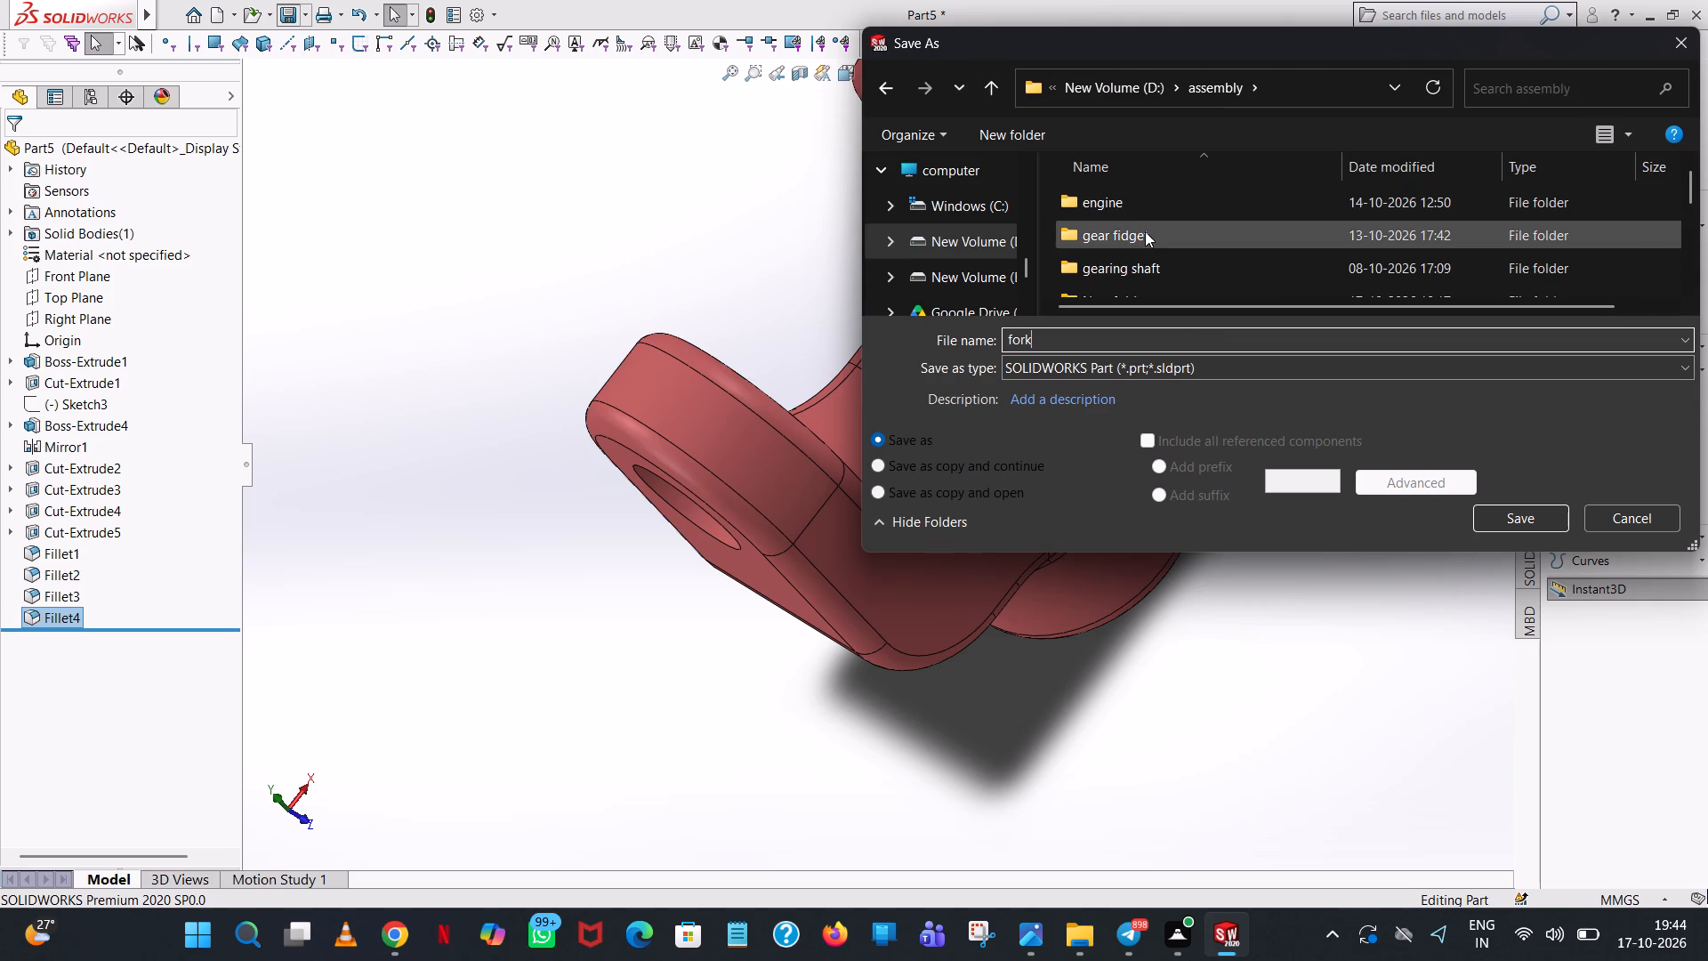
scroll(1145, 231, down, 6)
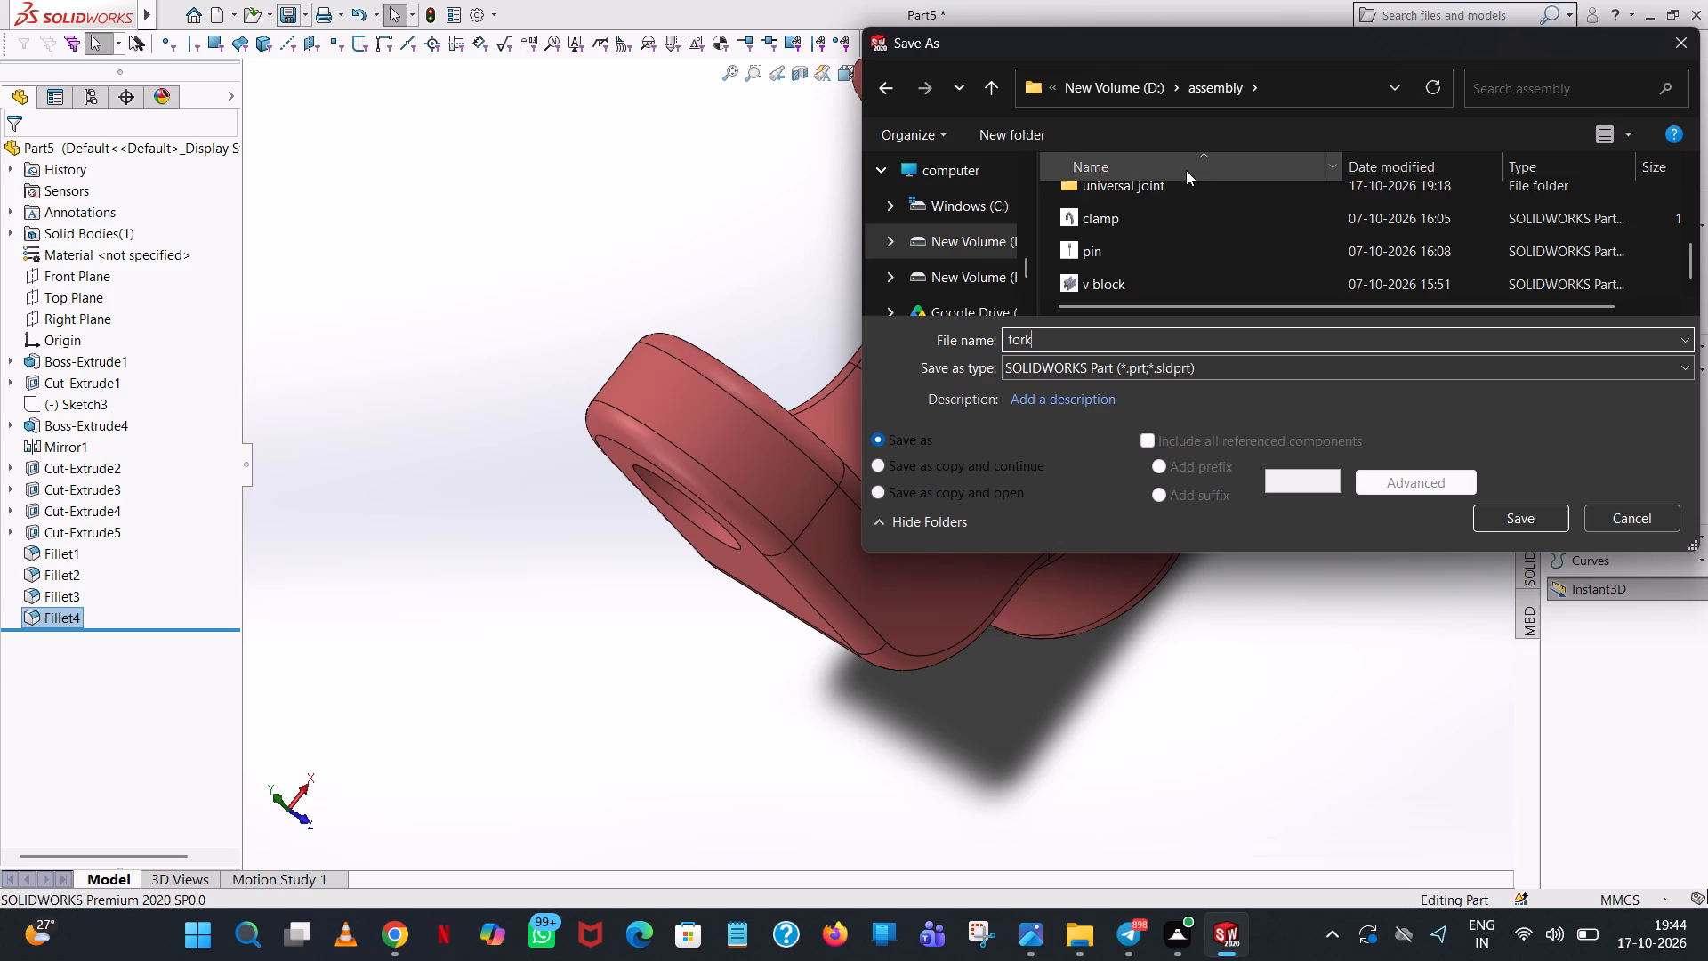
double_click(1180, 183)
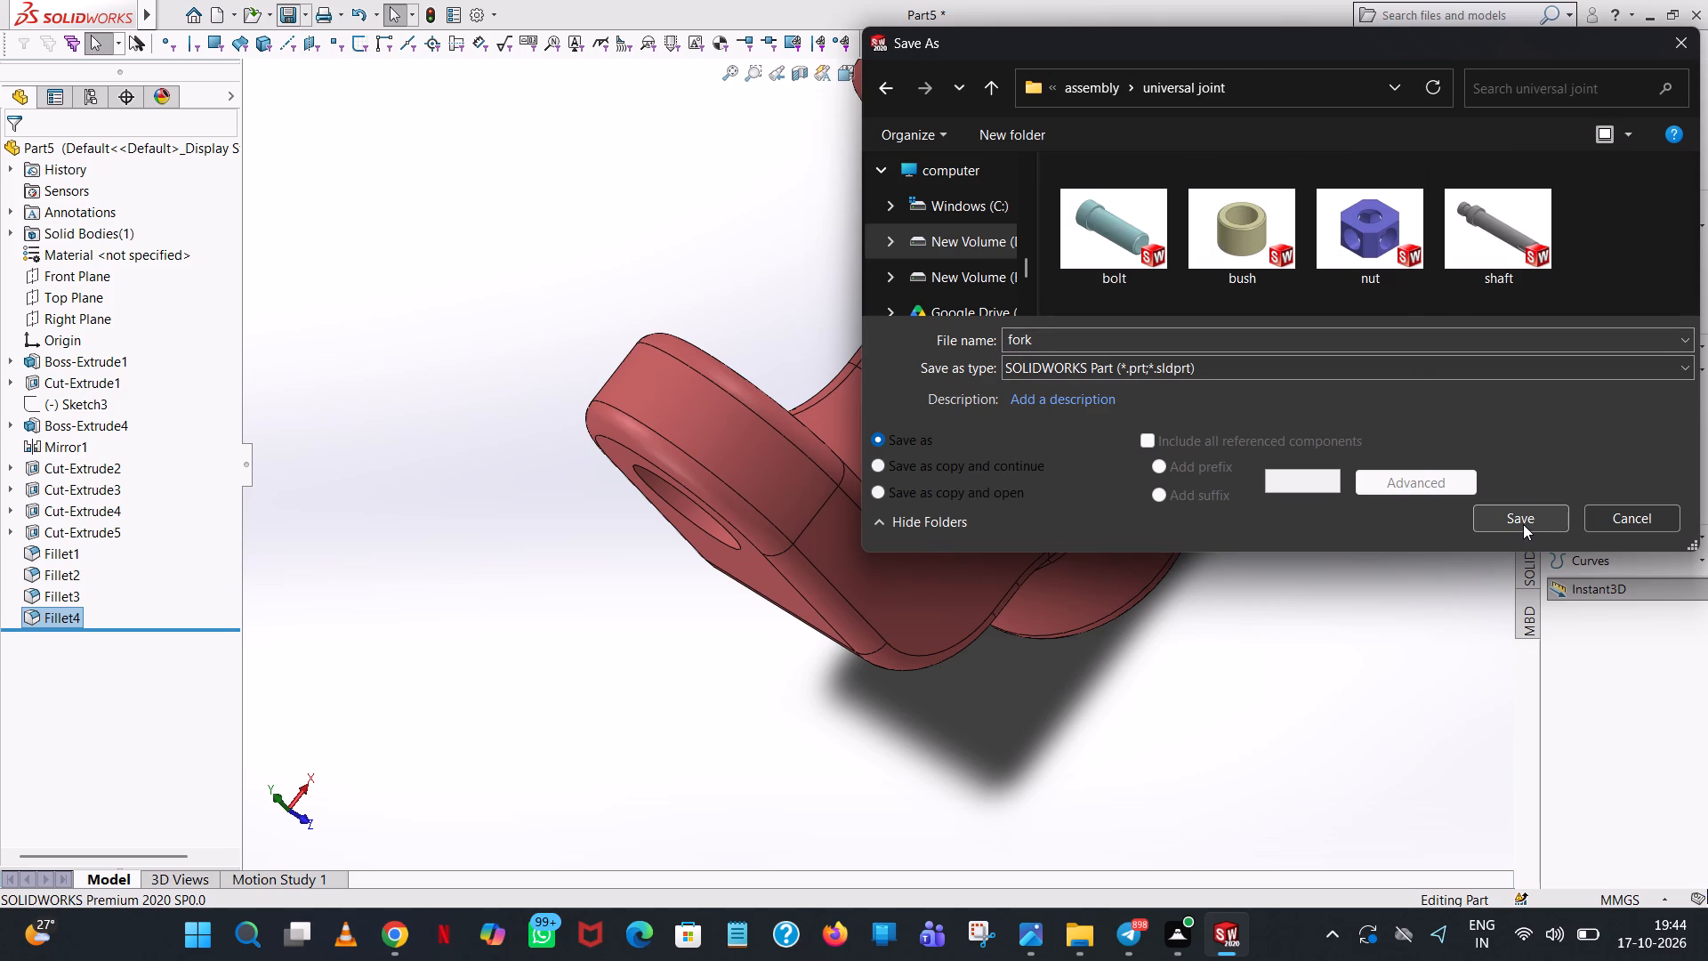
click(1526, 519)
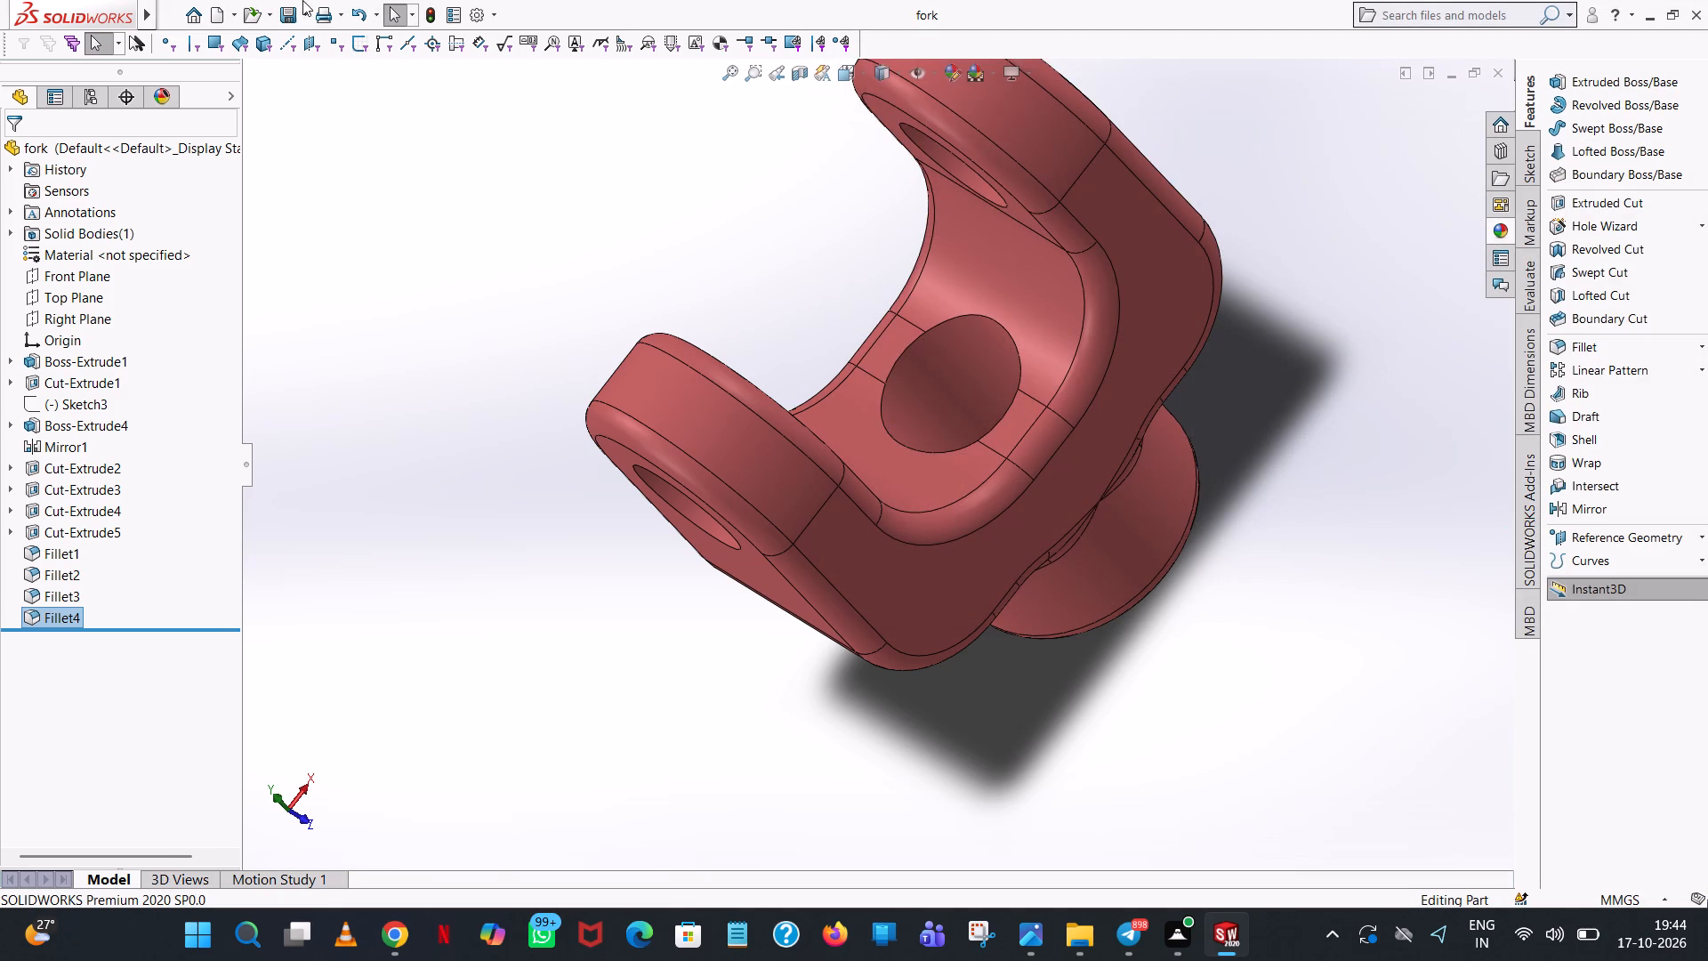
Save a PDF copy of the fork under the name fork in the universal joint folder.
click(302, 14)
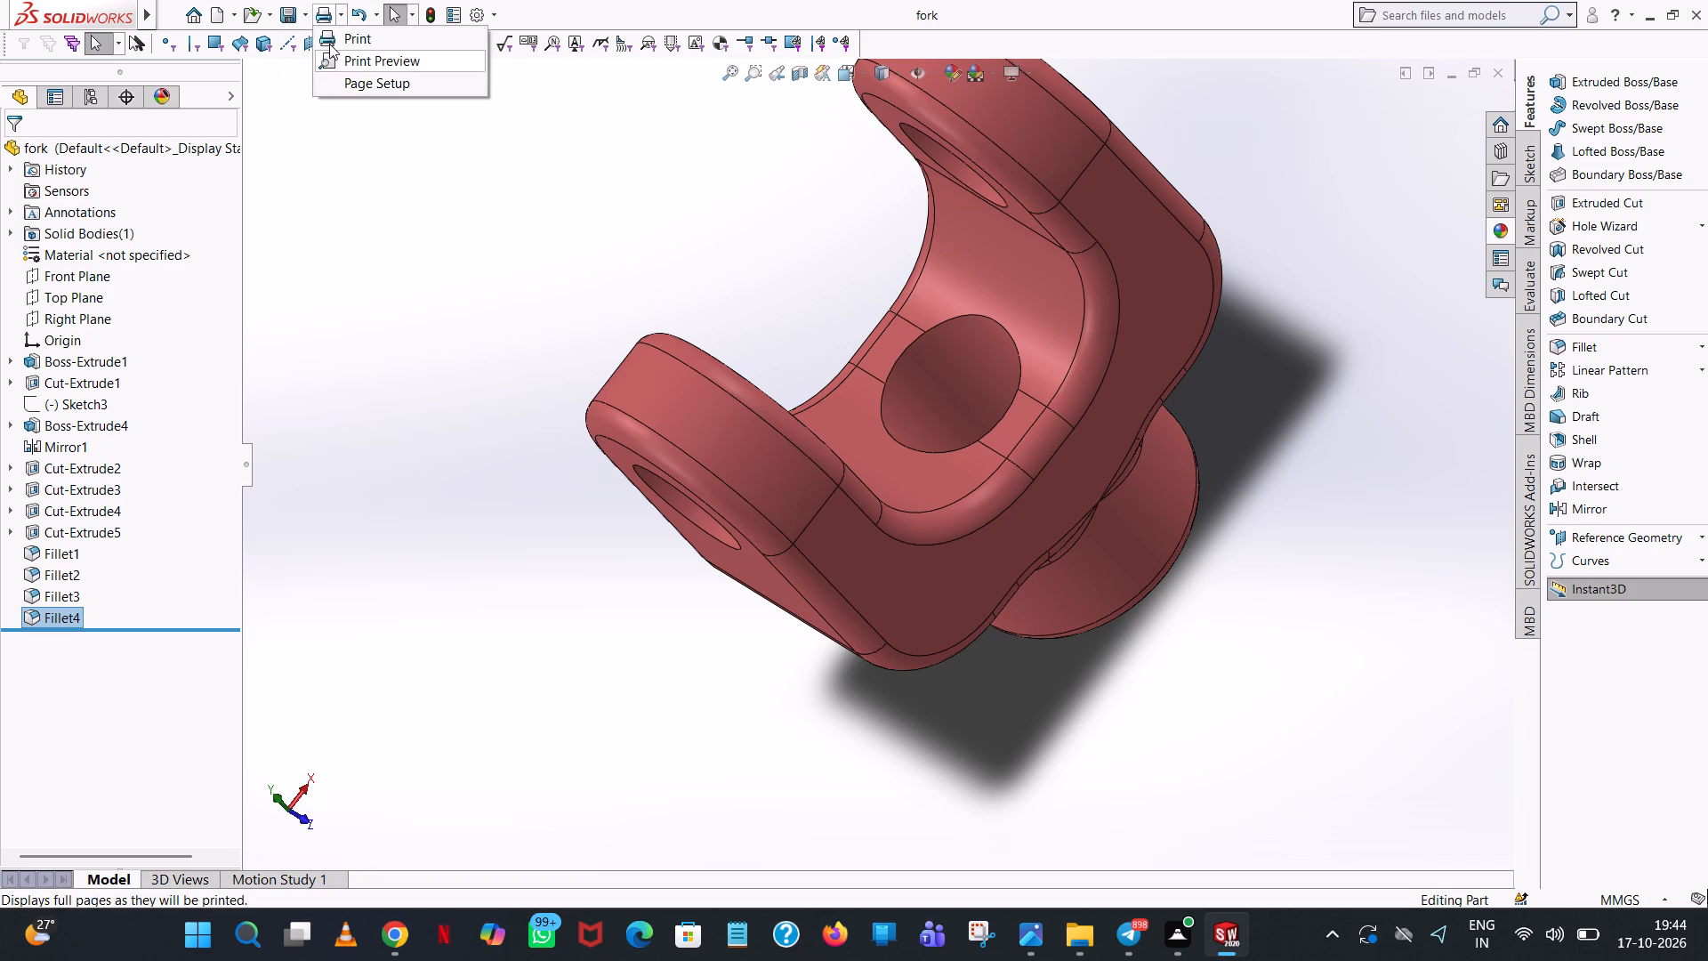
click(324, 65)
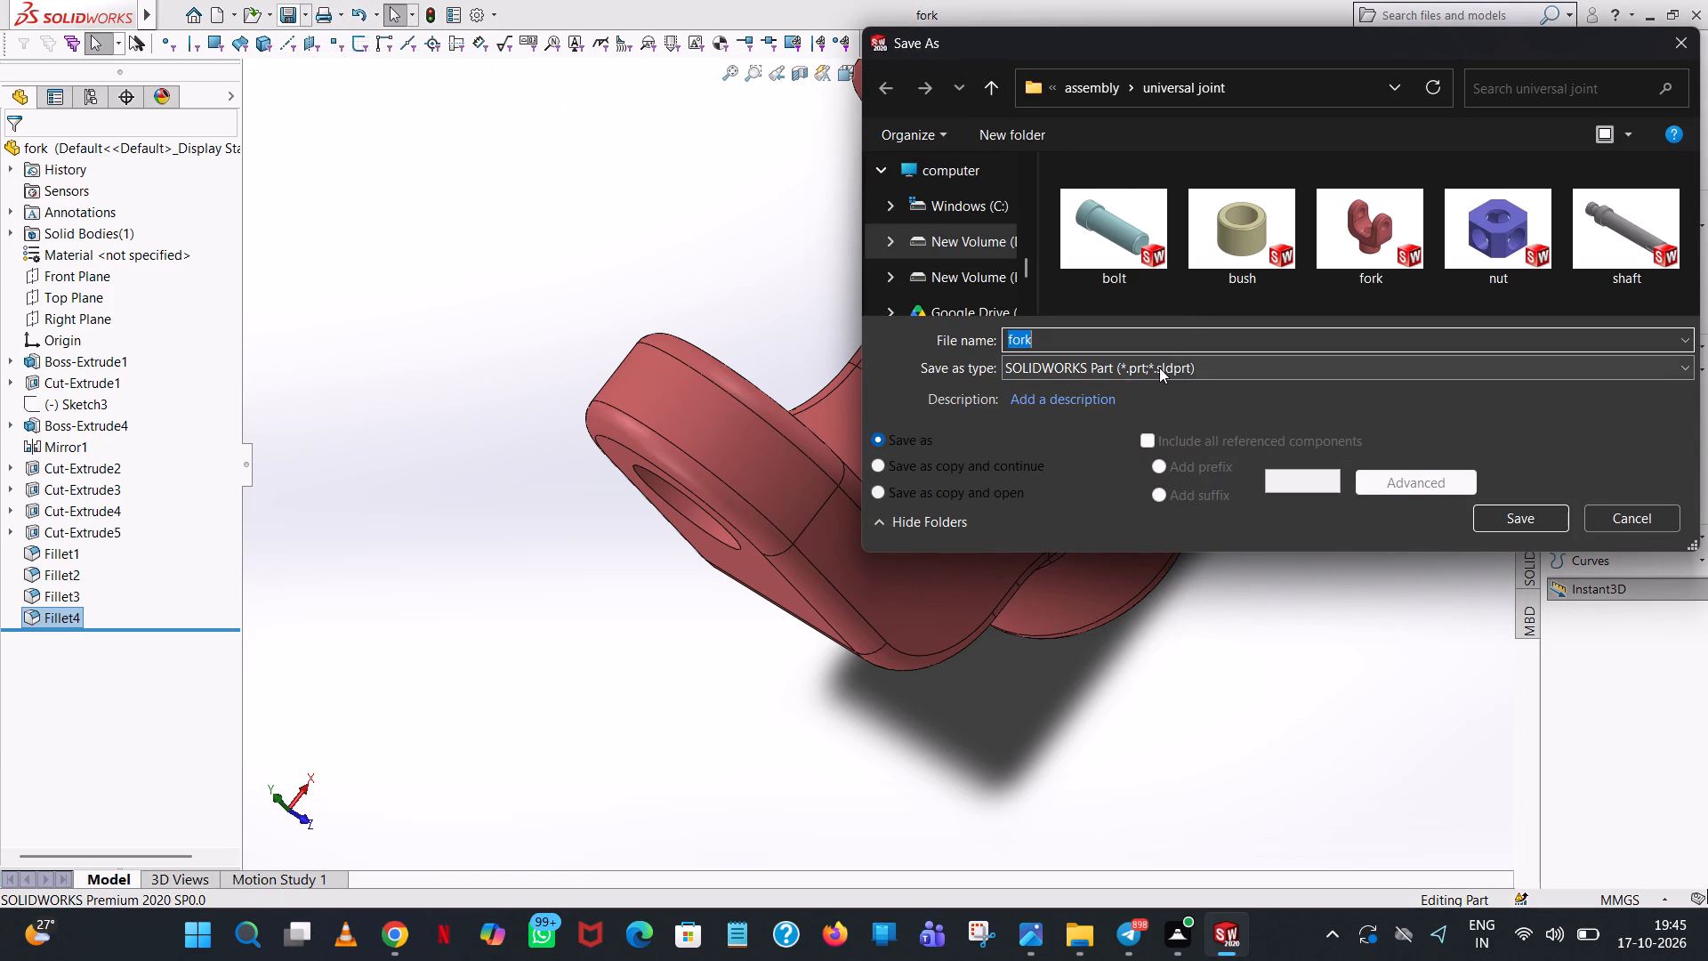
click(1159, 367)
click(1199, 516)
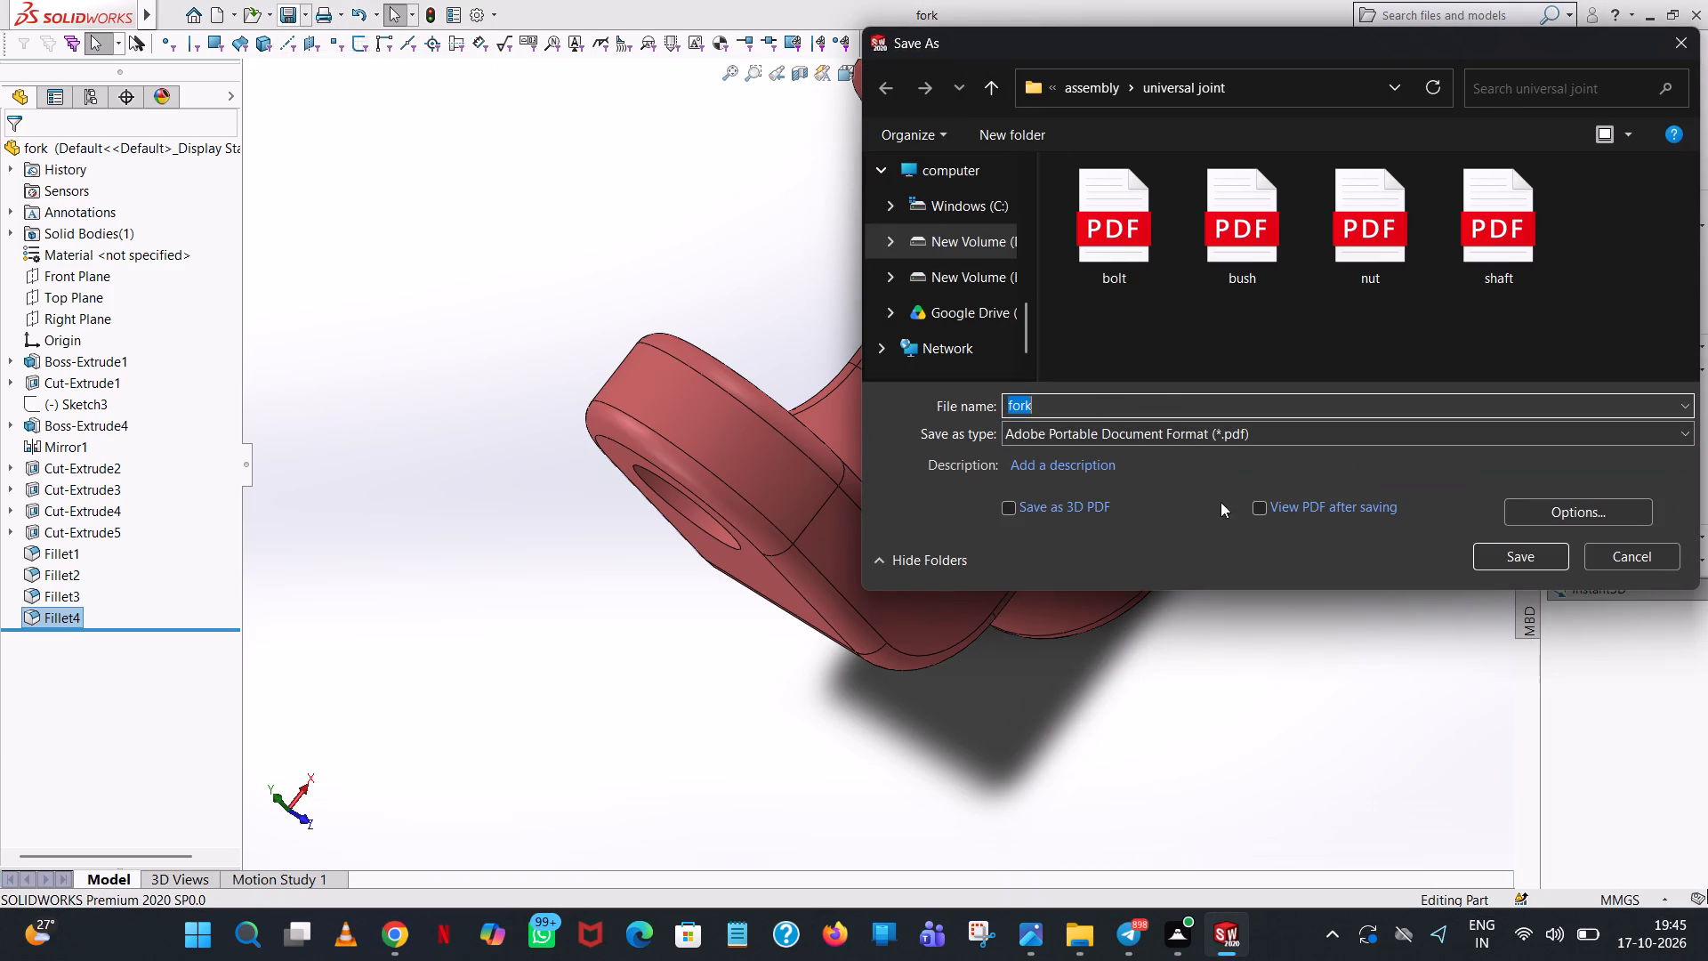
click(1514, 559)
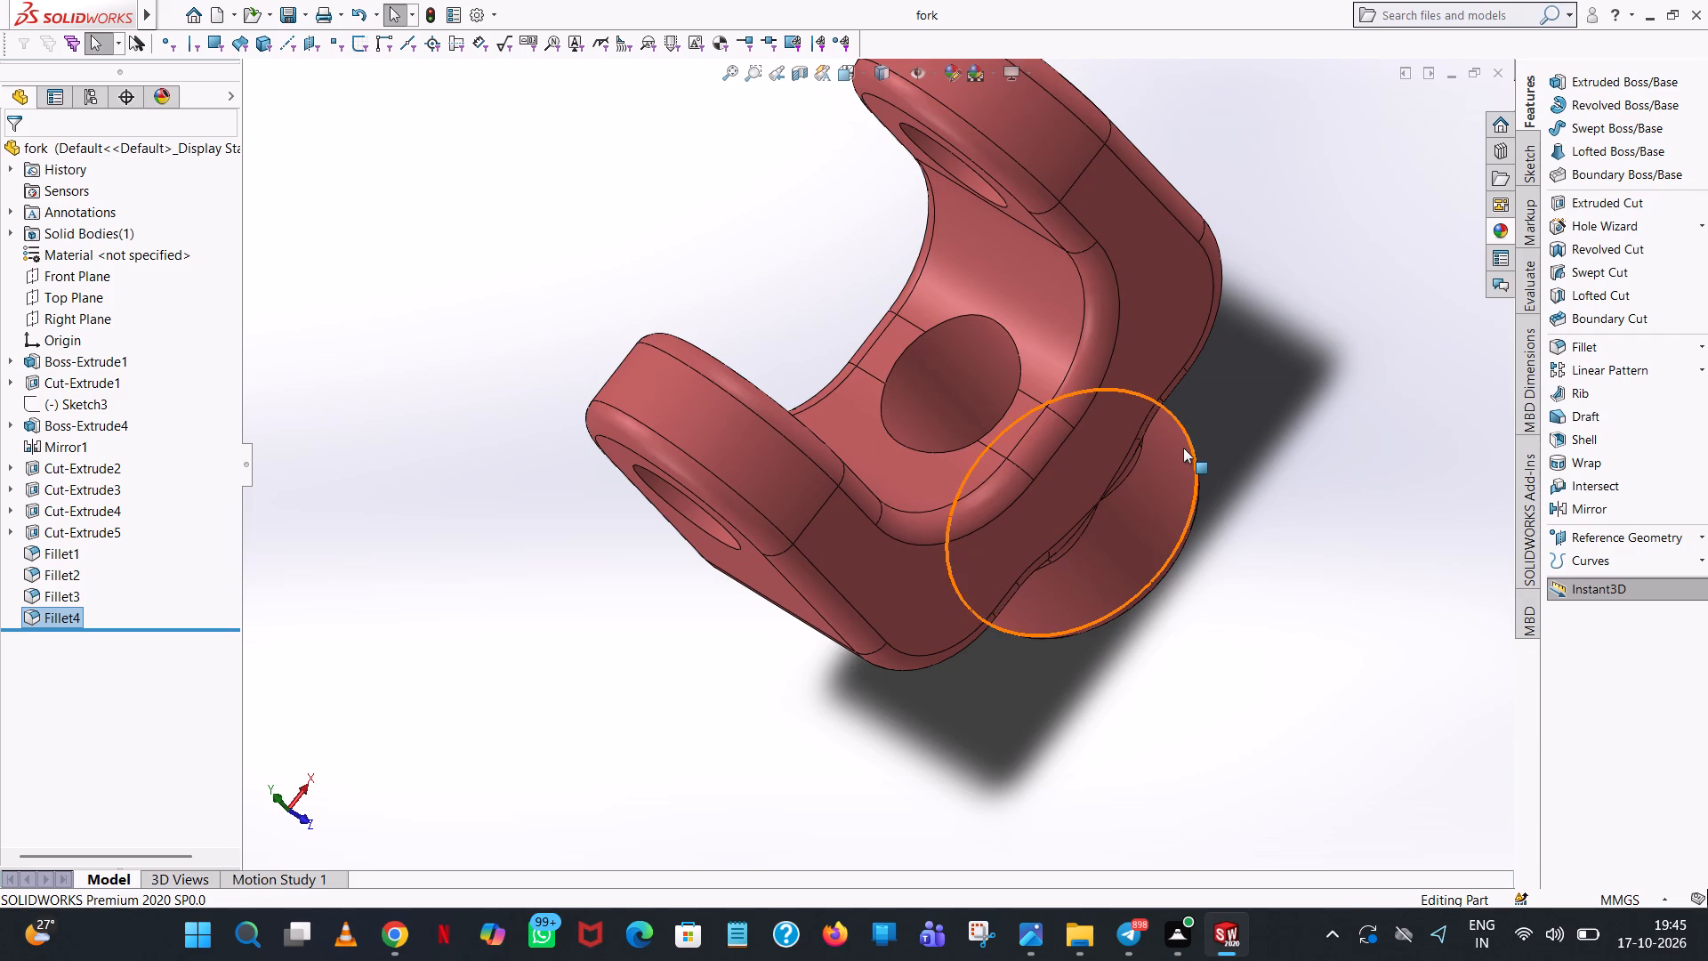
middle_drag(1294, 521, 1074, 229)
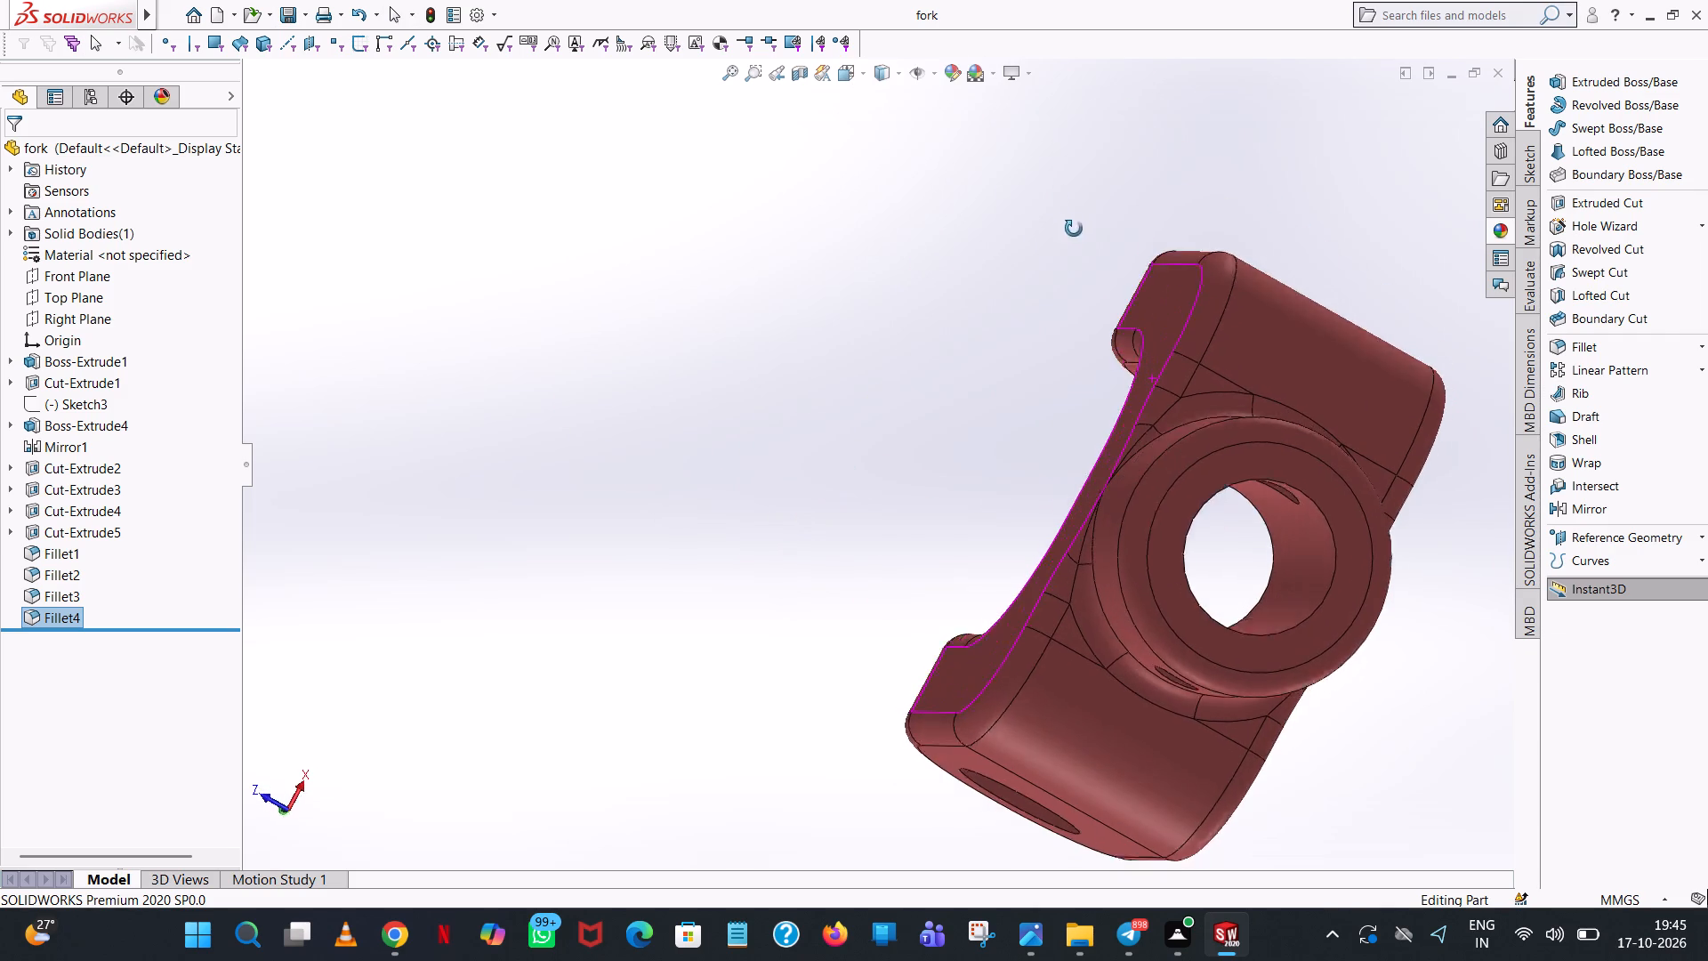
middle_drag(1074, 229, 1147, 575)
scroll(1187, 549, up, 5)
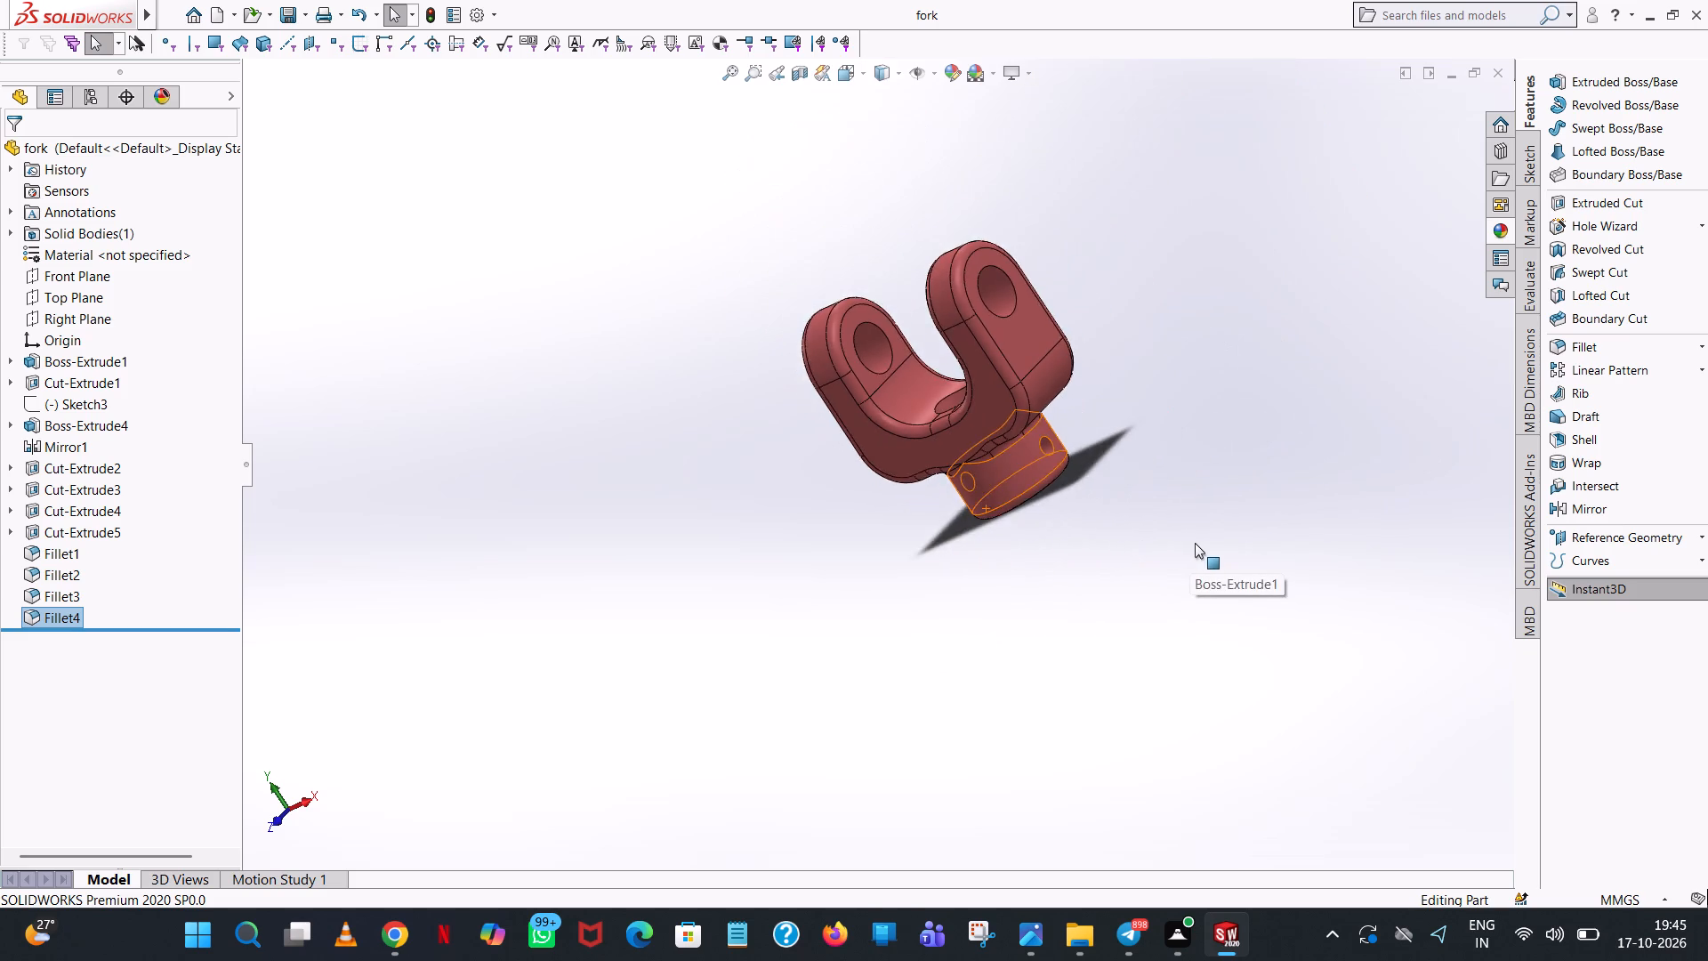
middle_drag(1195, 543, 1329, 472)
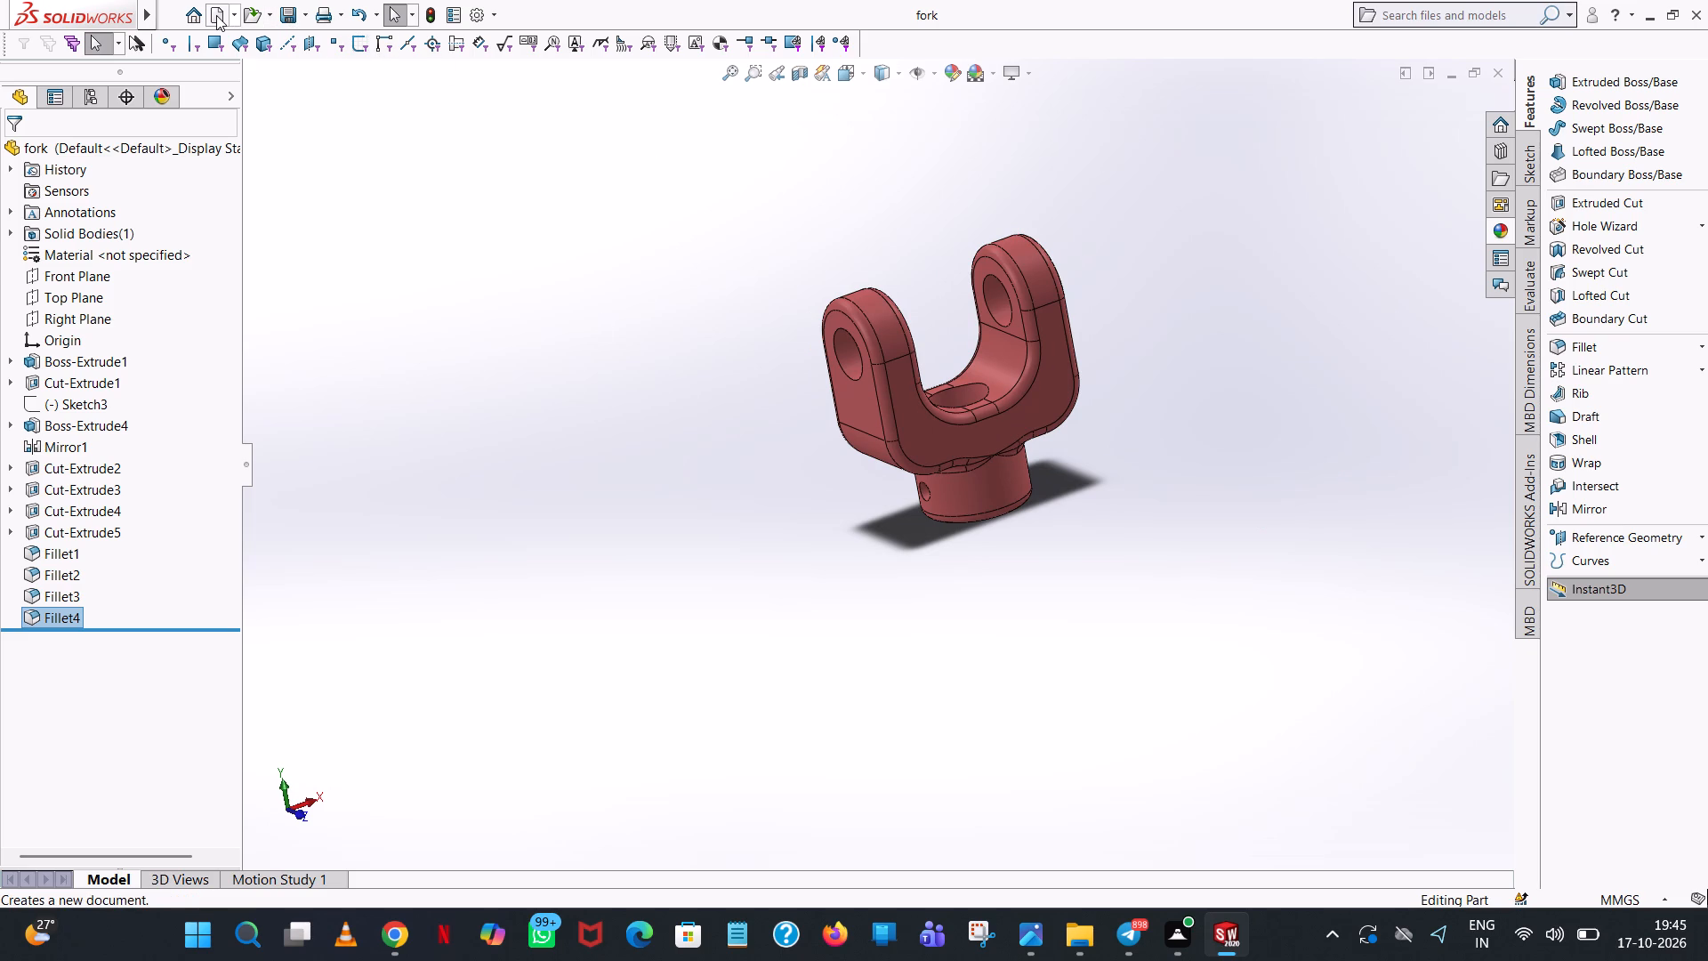
Check the universal joint folder for the fork's PDF export without saving another copy.
click(294, 11)
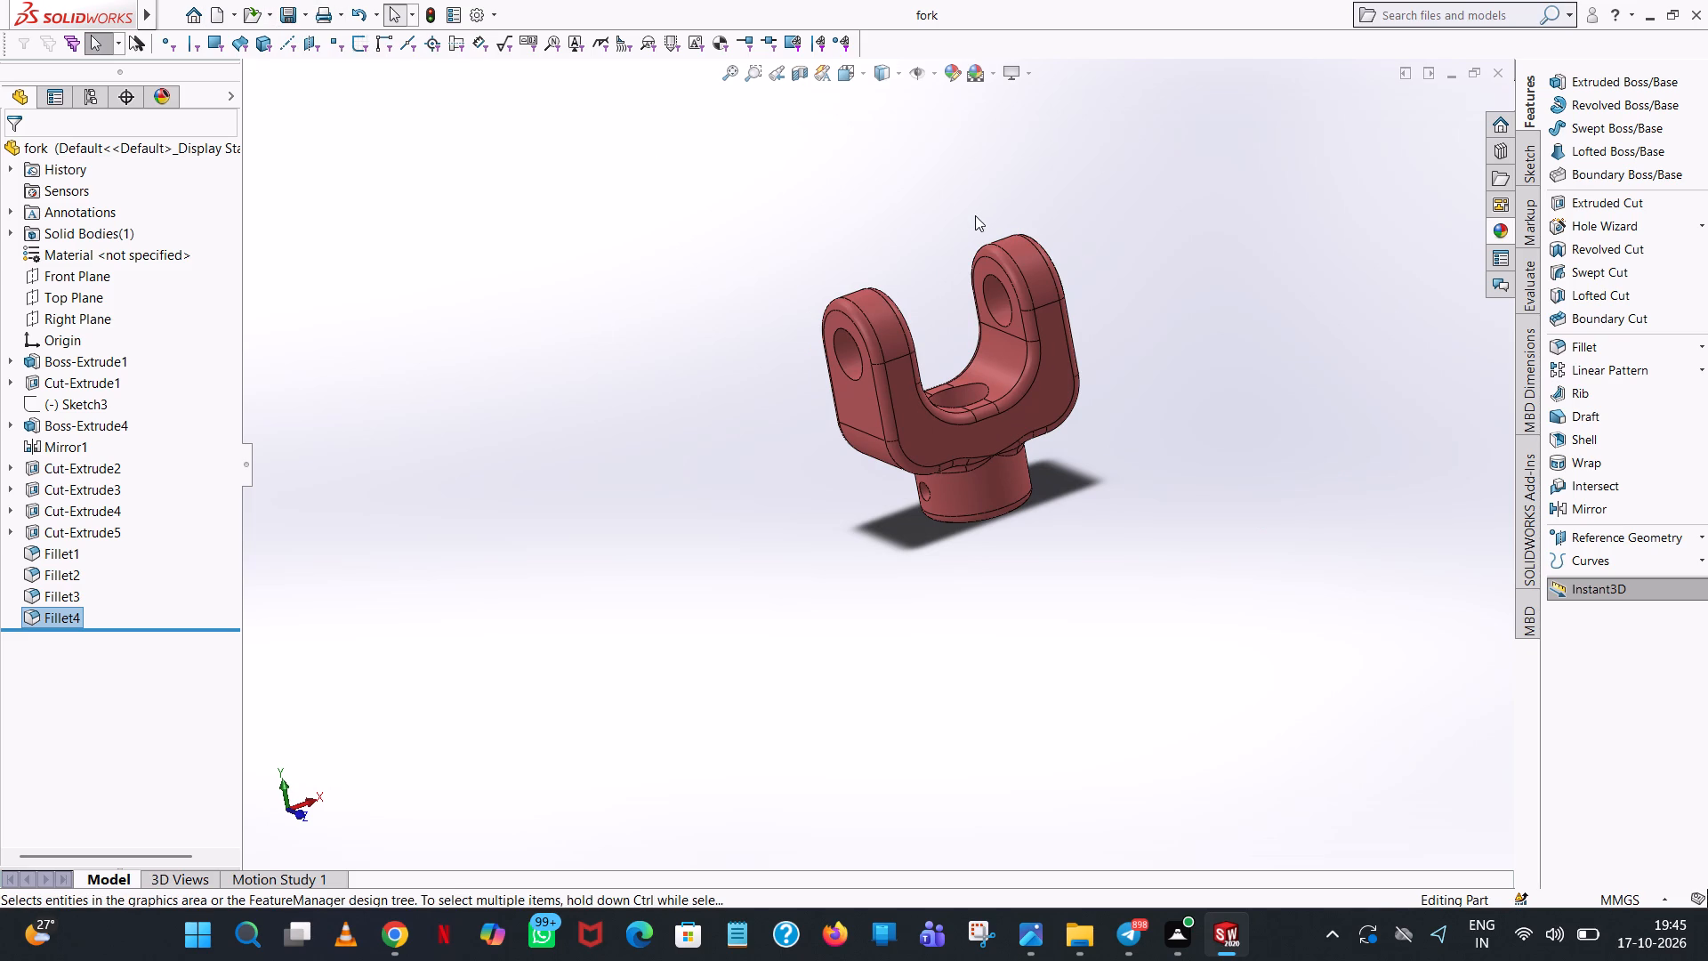
click(302, 17)
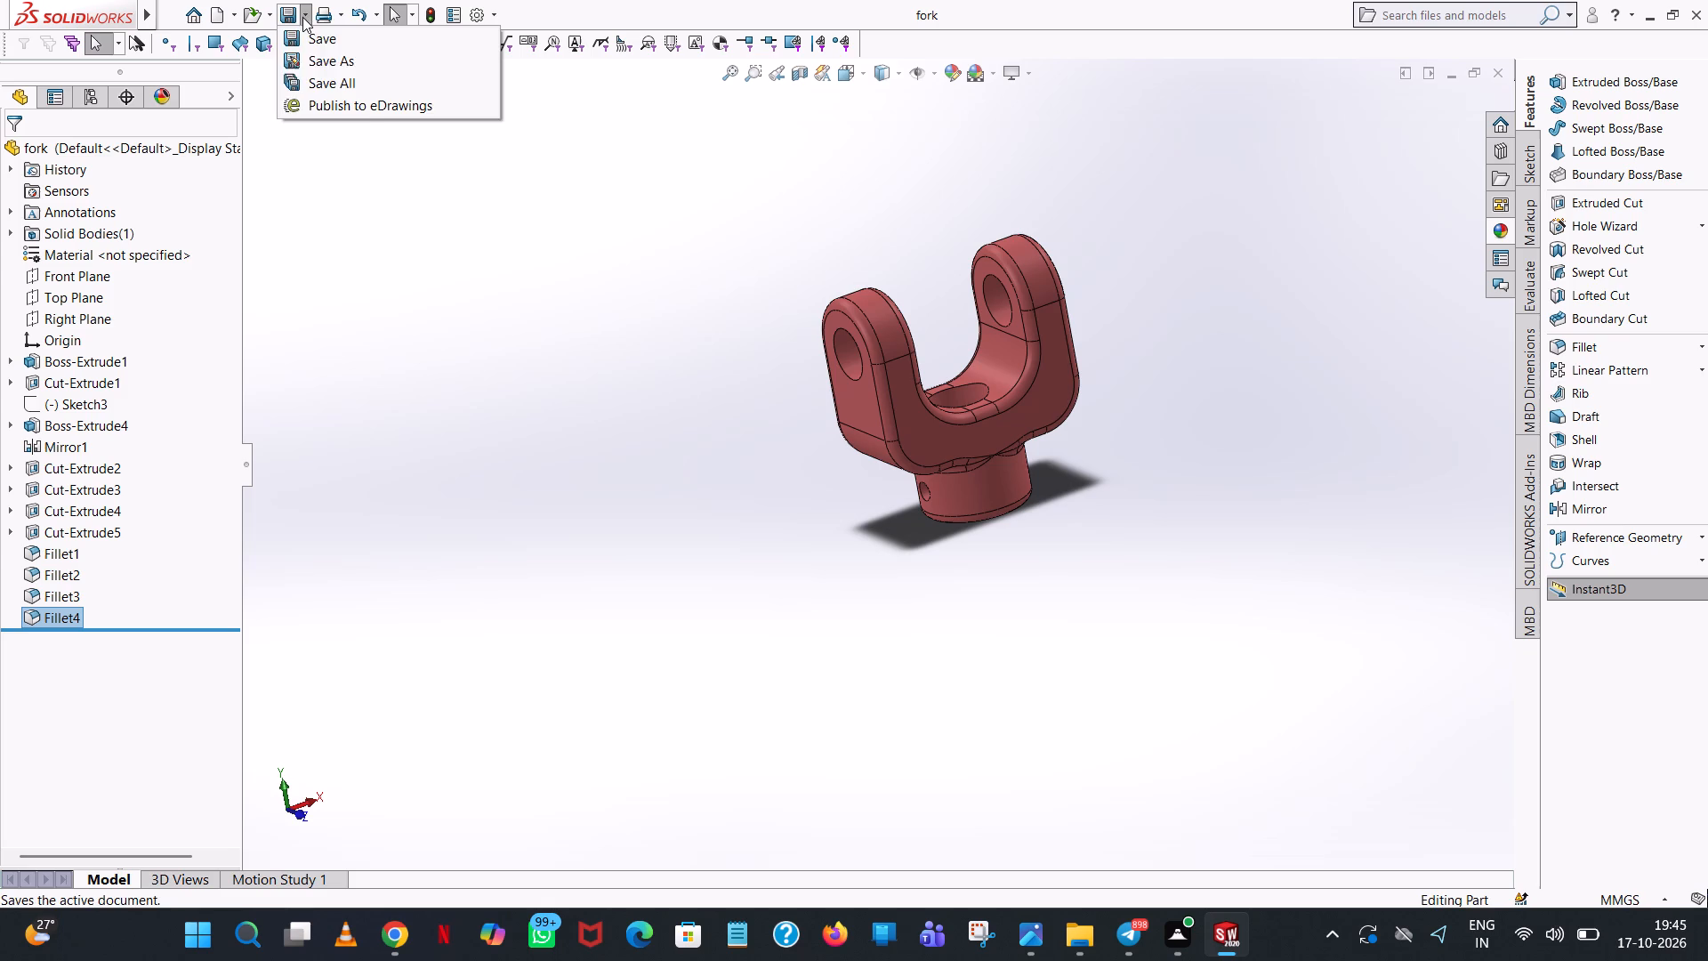
click(300, 71)
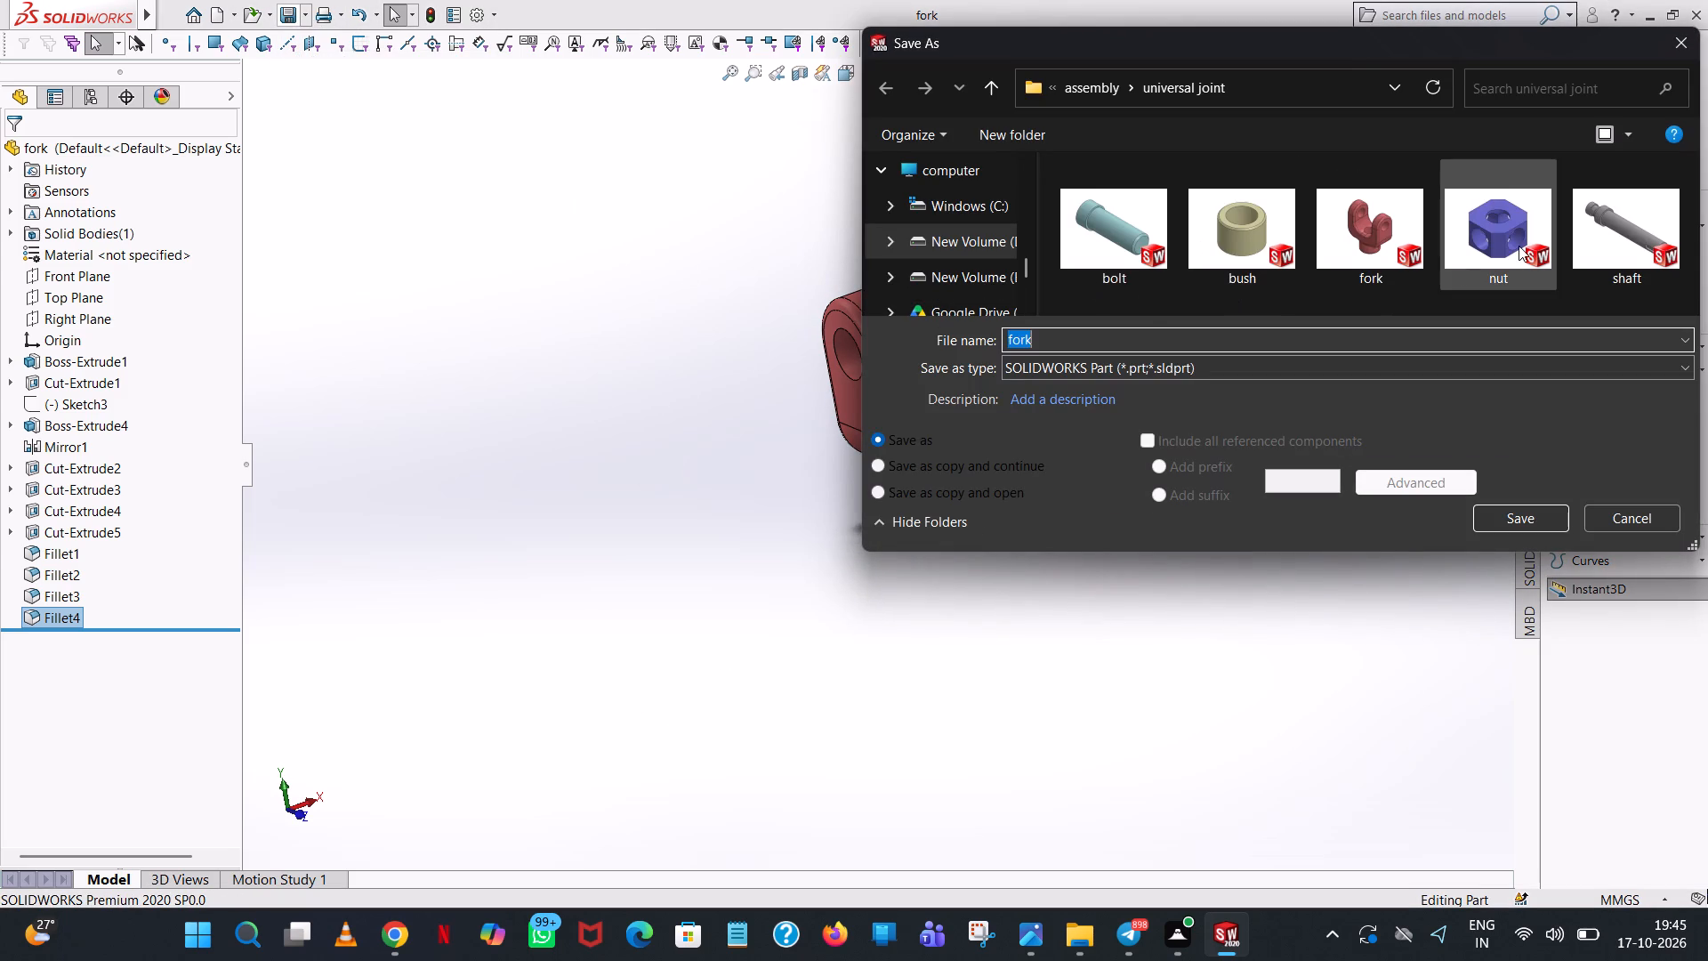
scroll(1519, 246, down, 4)
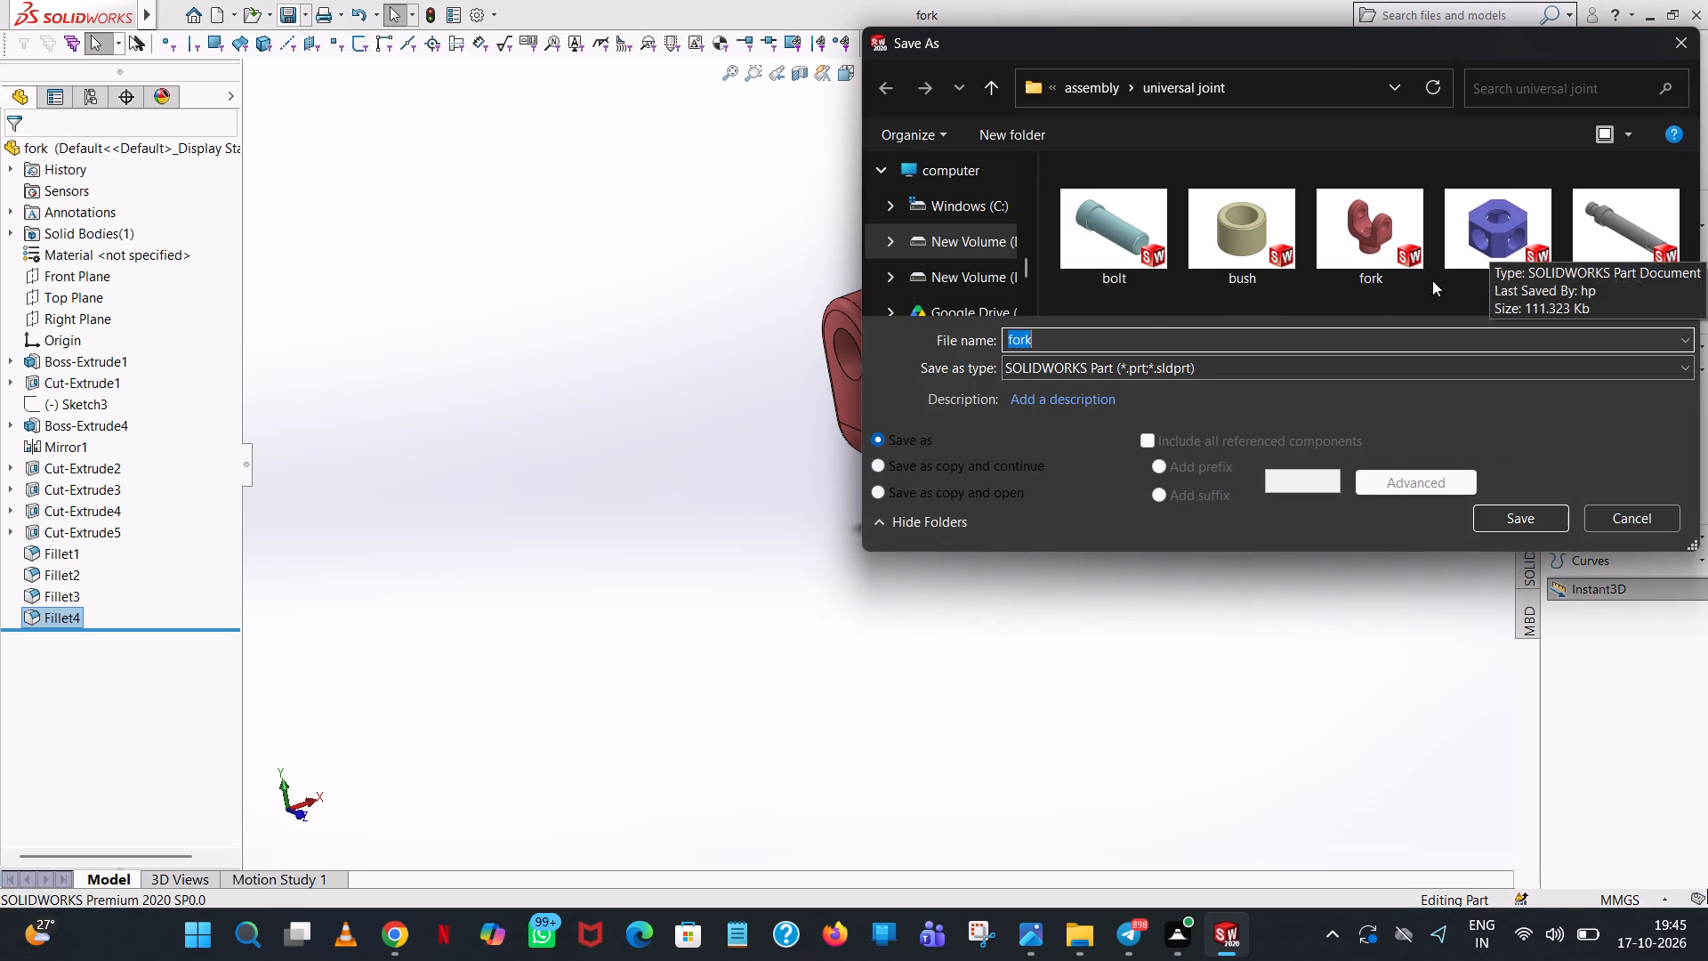
click(1161, 365)
click(1105, 517)
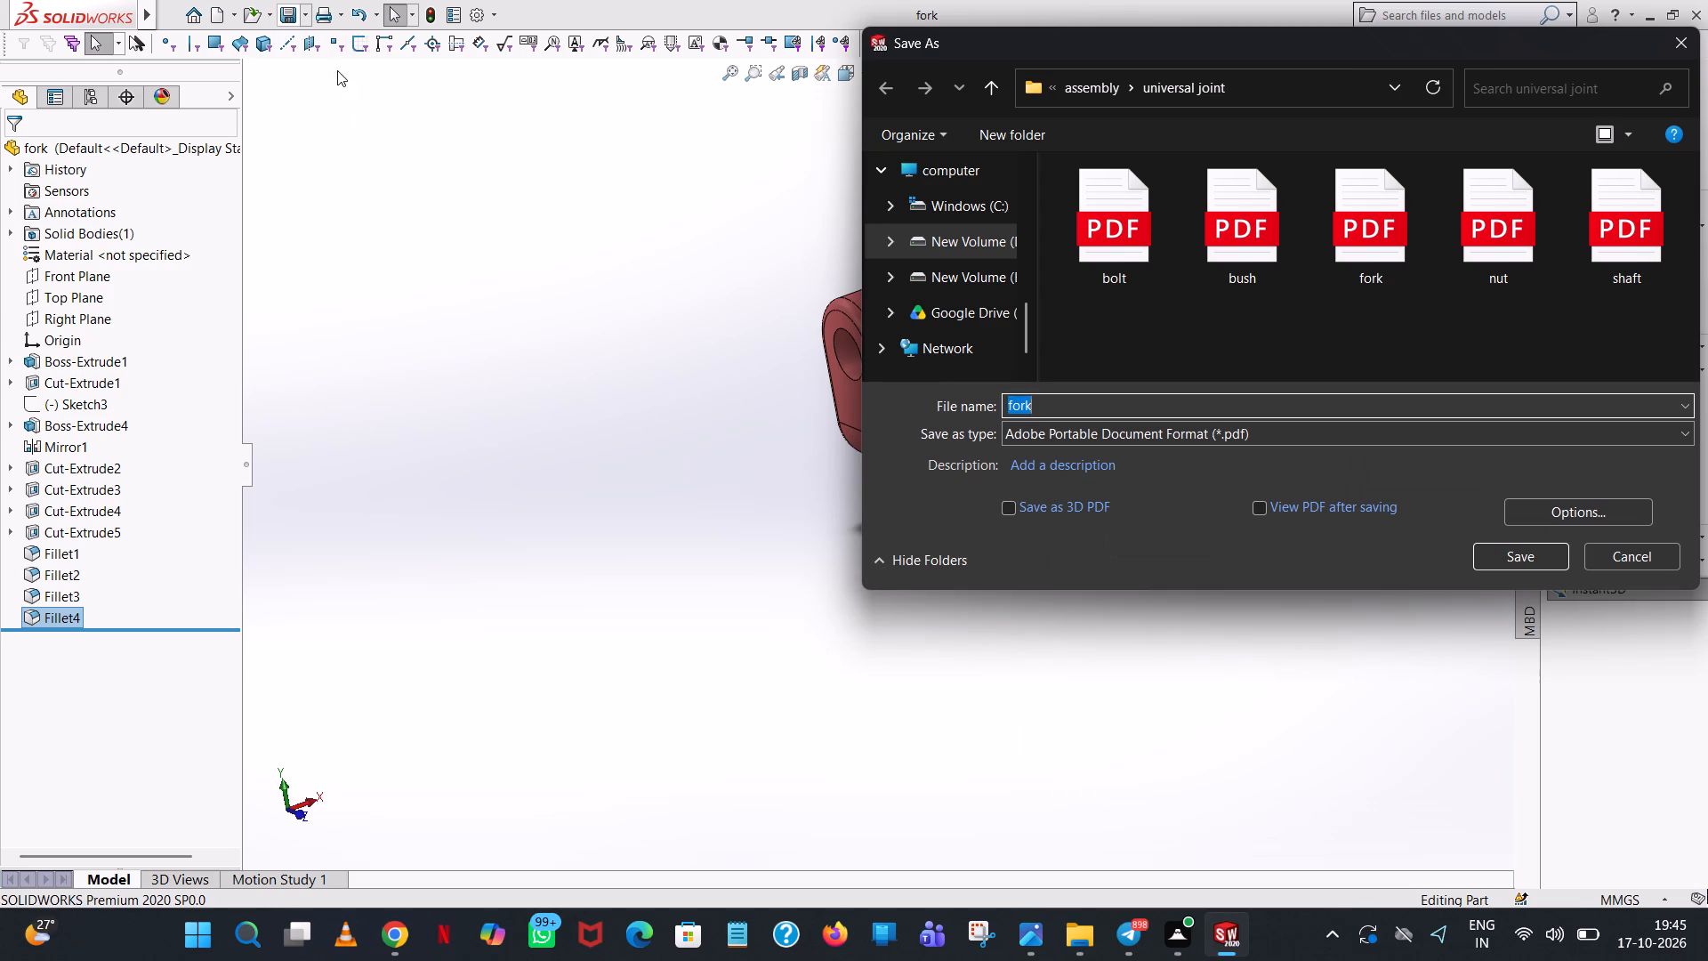
click(1680, 54)
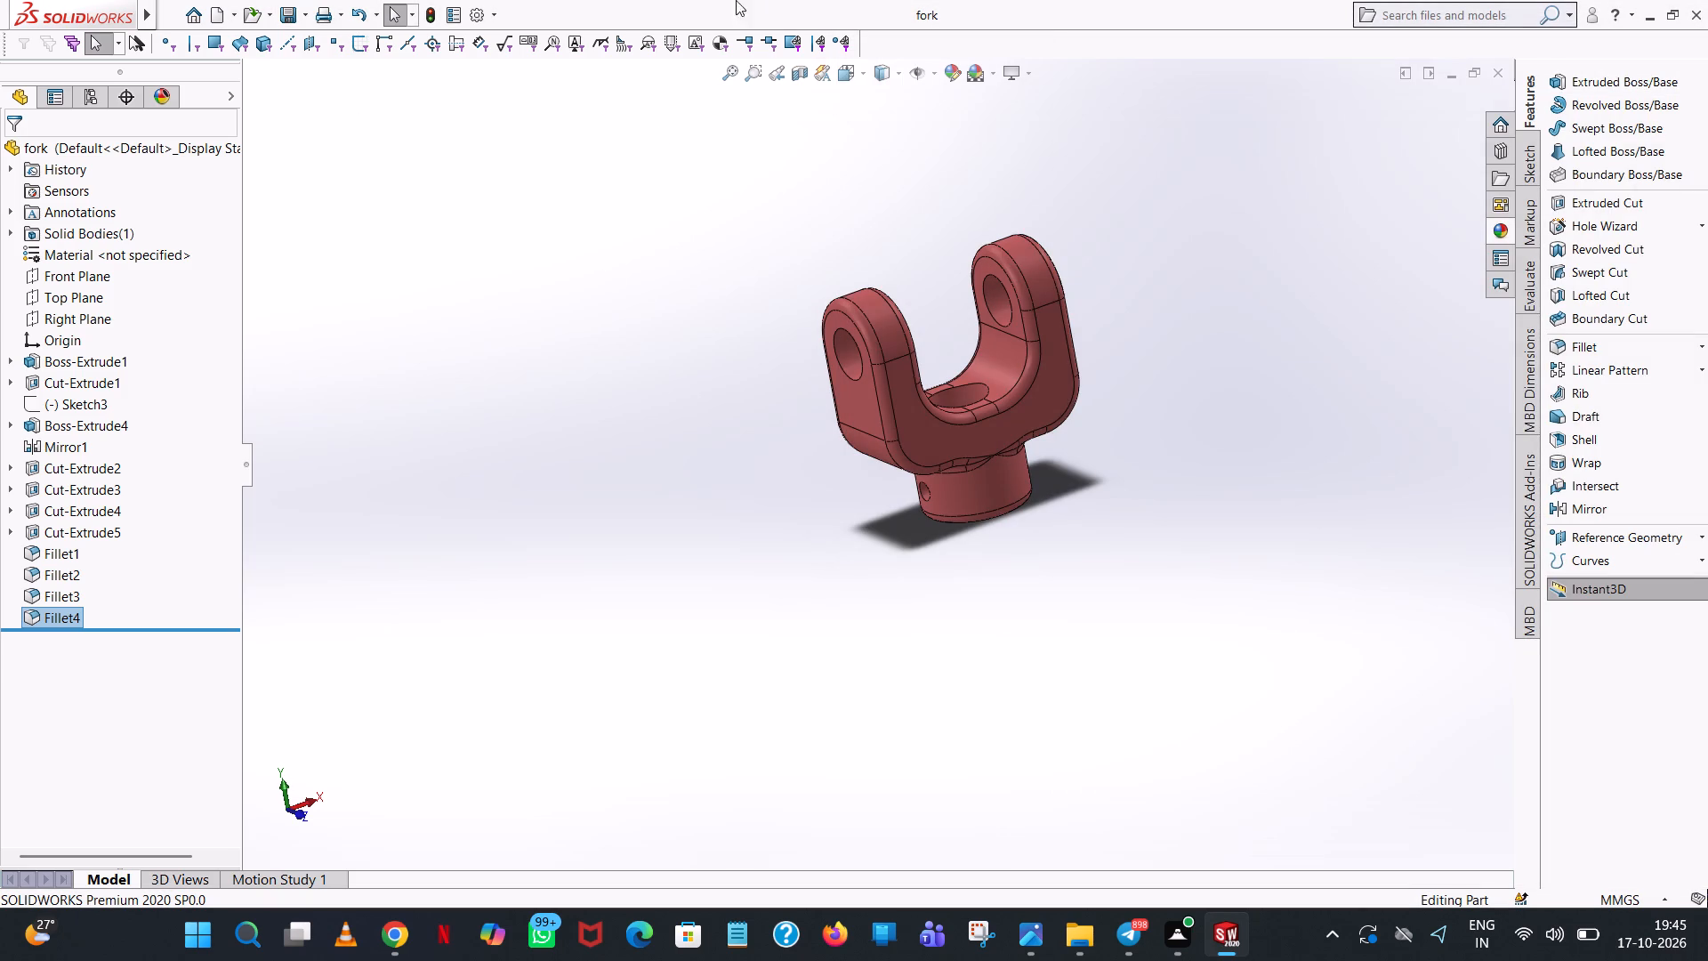
Create a new part document.
click(216, 19)
double_click(431, 456)
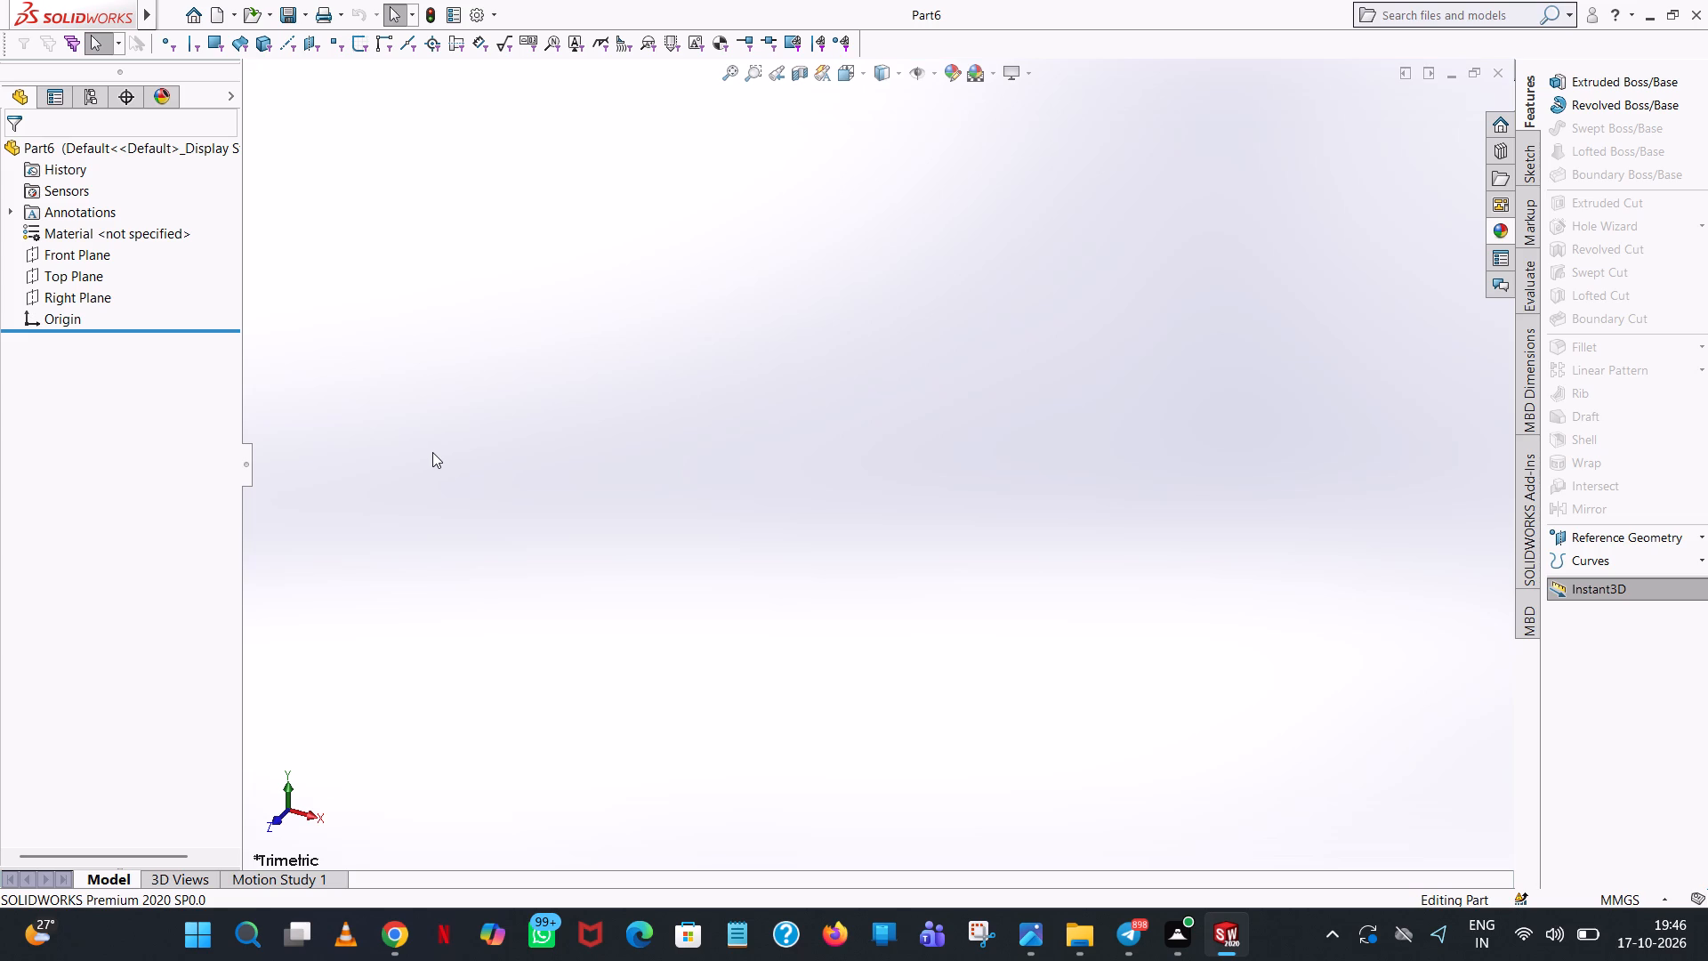
Sketch a circle with a 3 mm radius centred on the origin on the Top Plane.
click(88, 272)
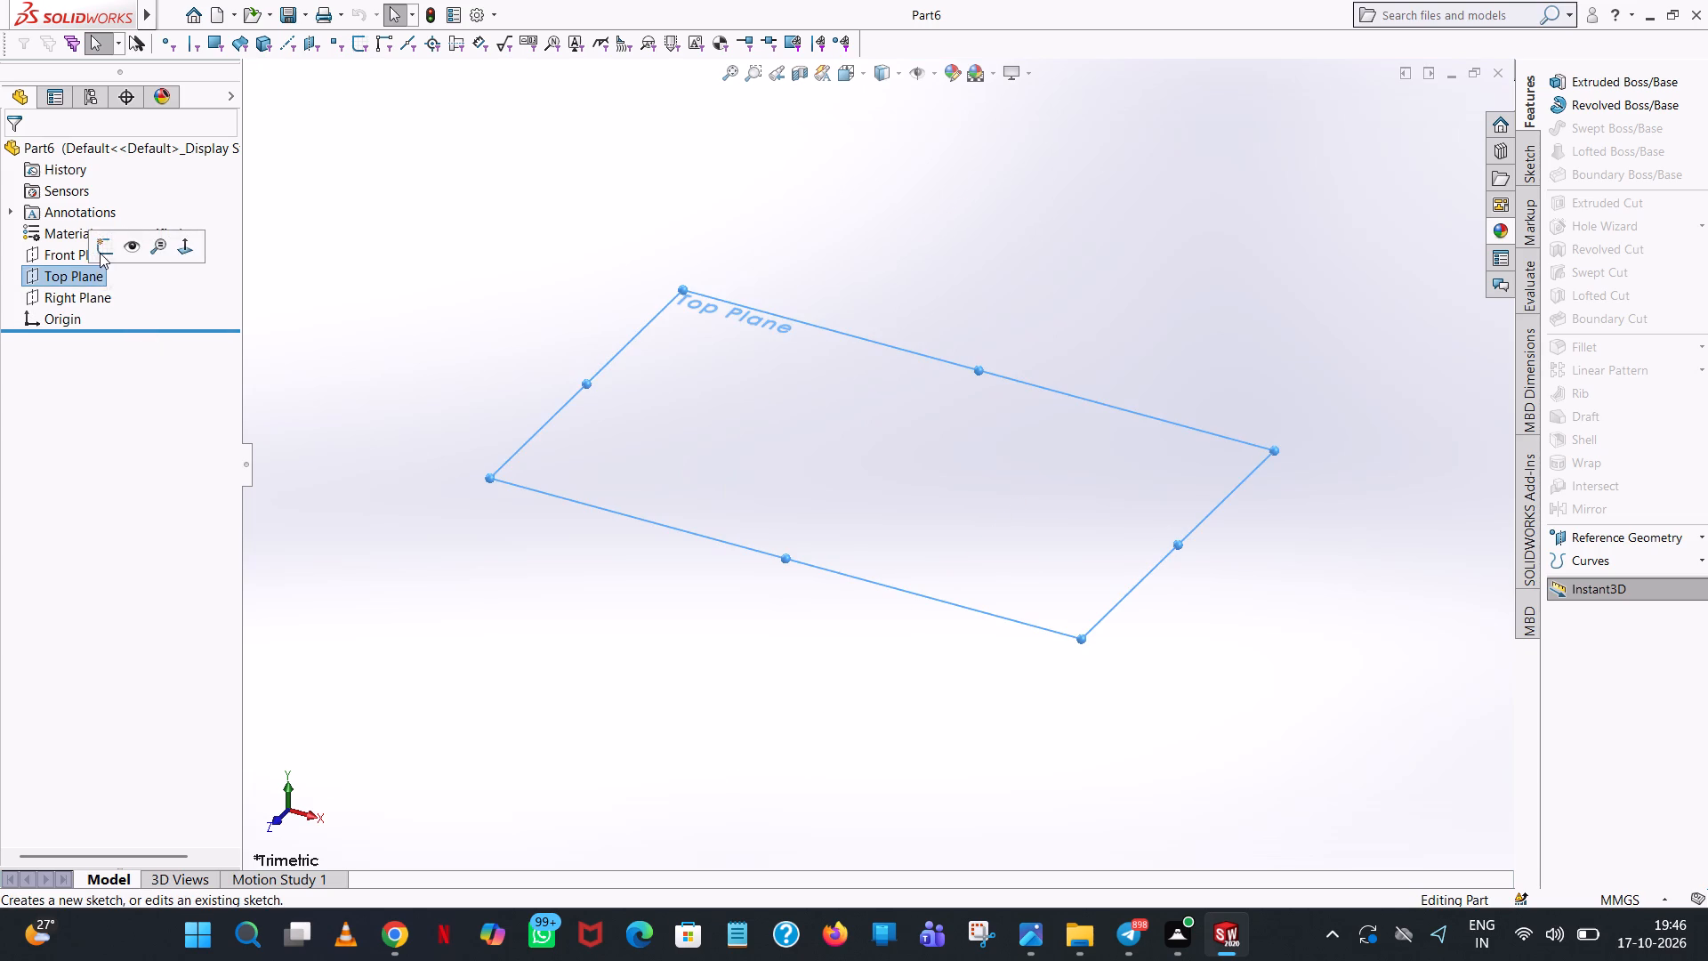
click(101, 251)
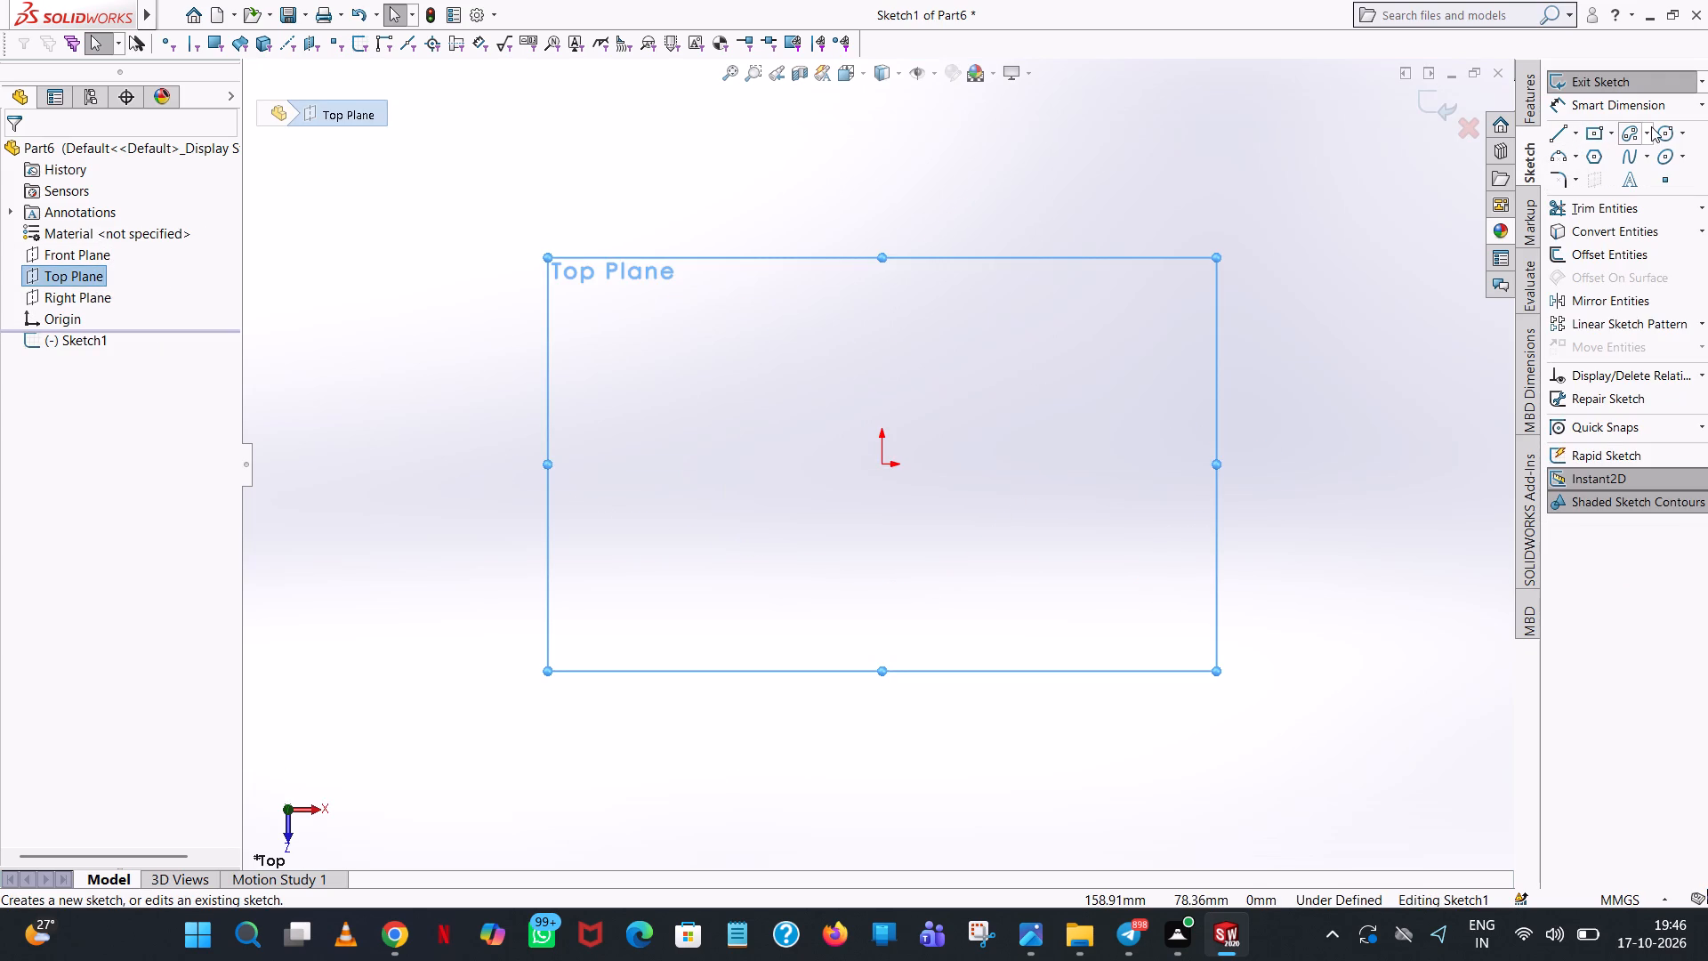
click(1663, 126)
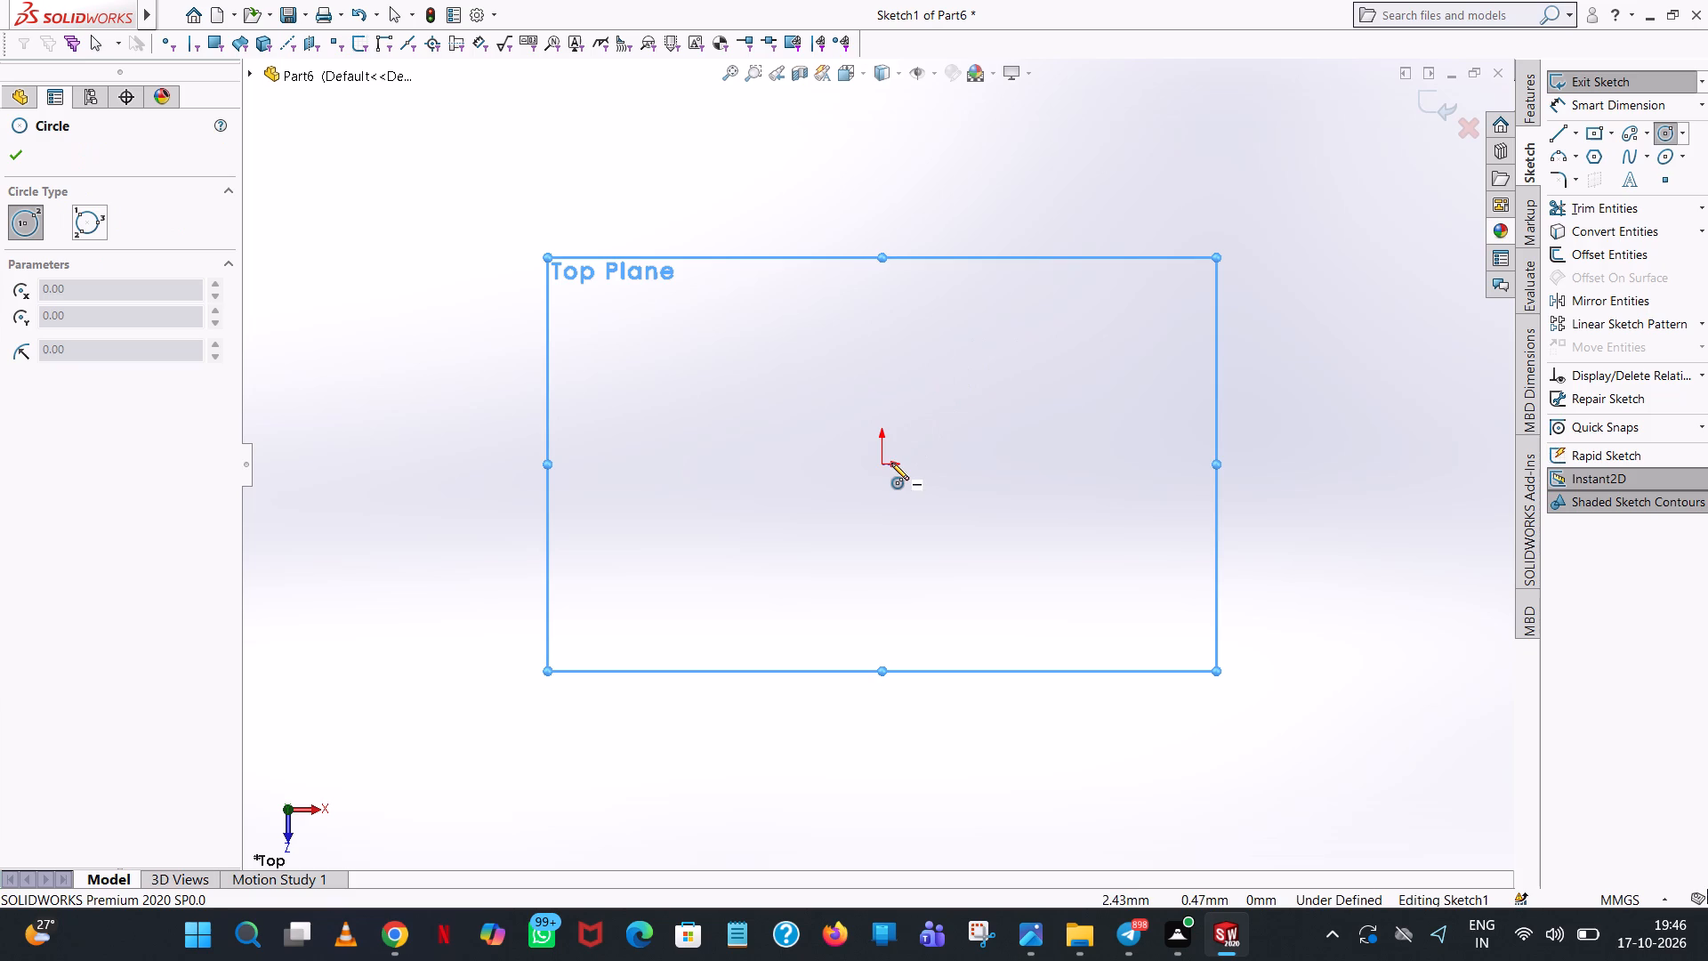
click(882, 463)
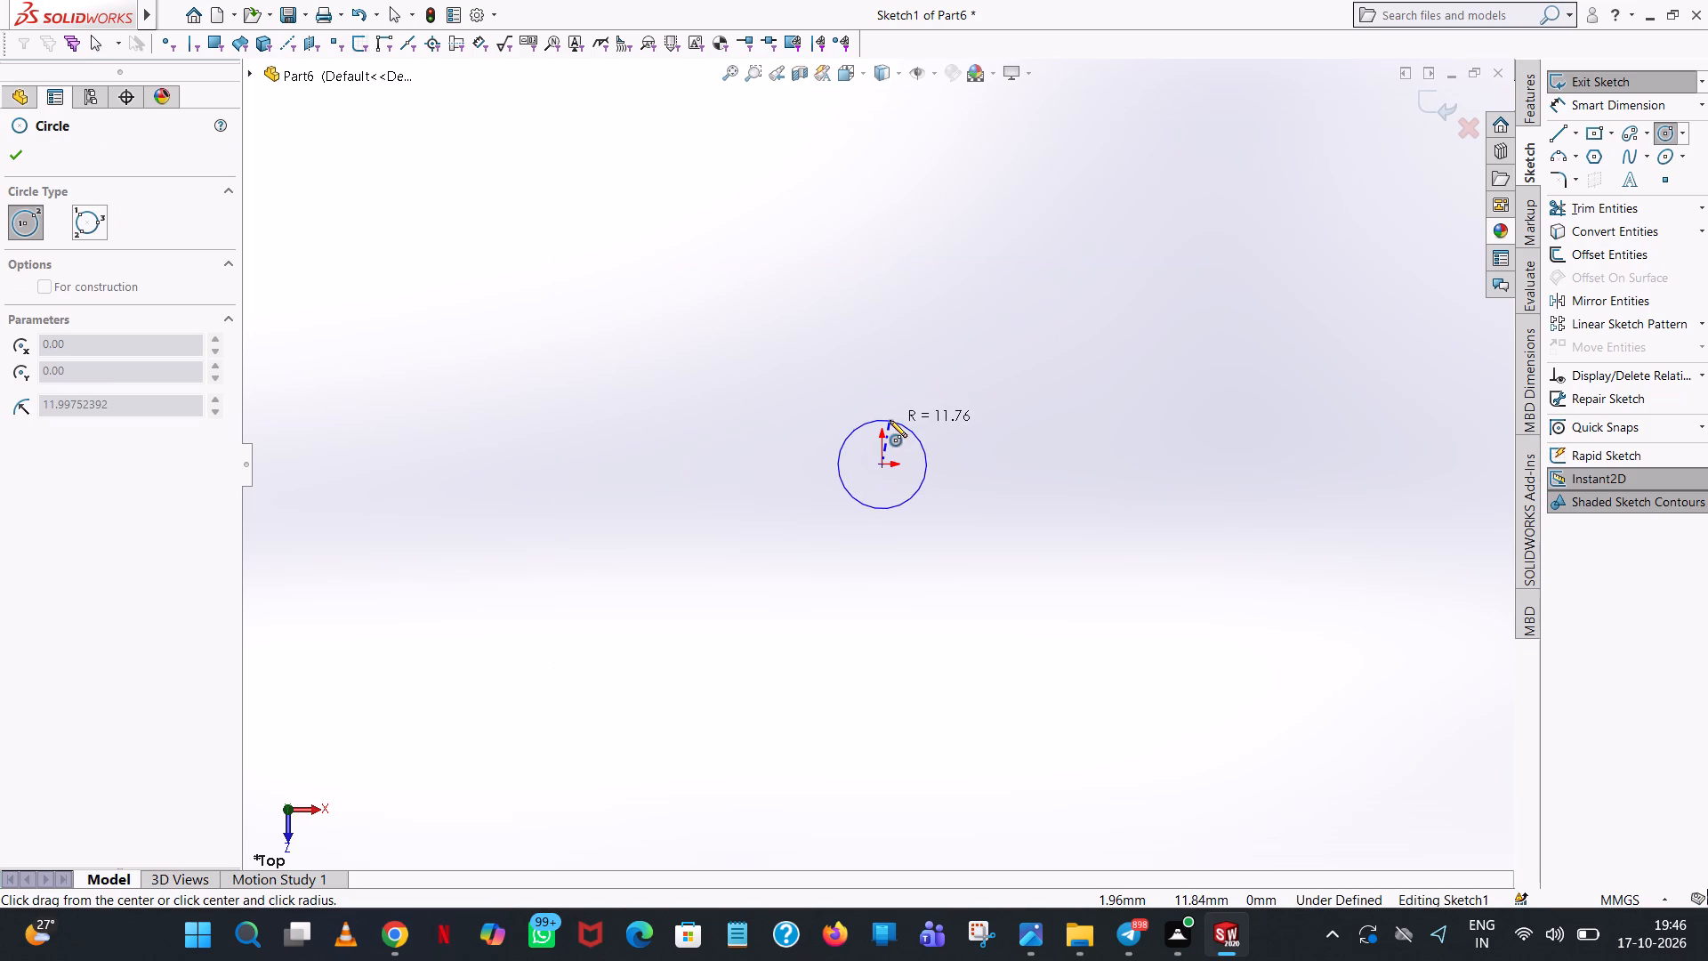
click(890, 420)
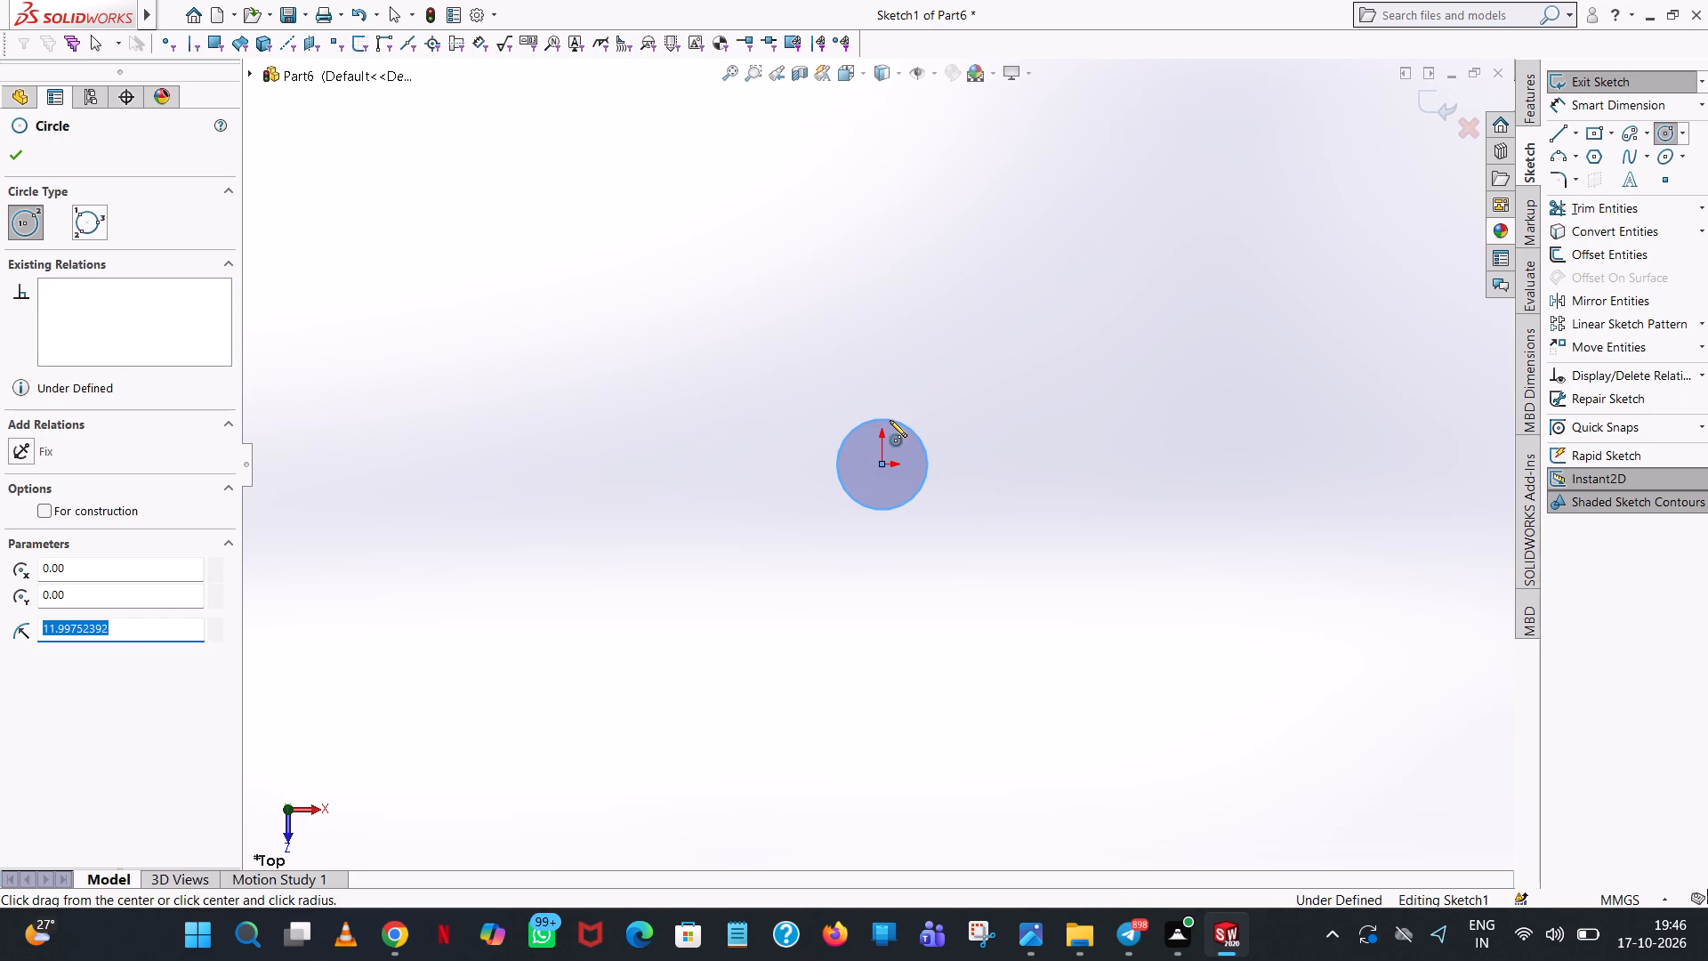
key(3)
key(Return)
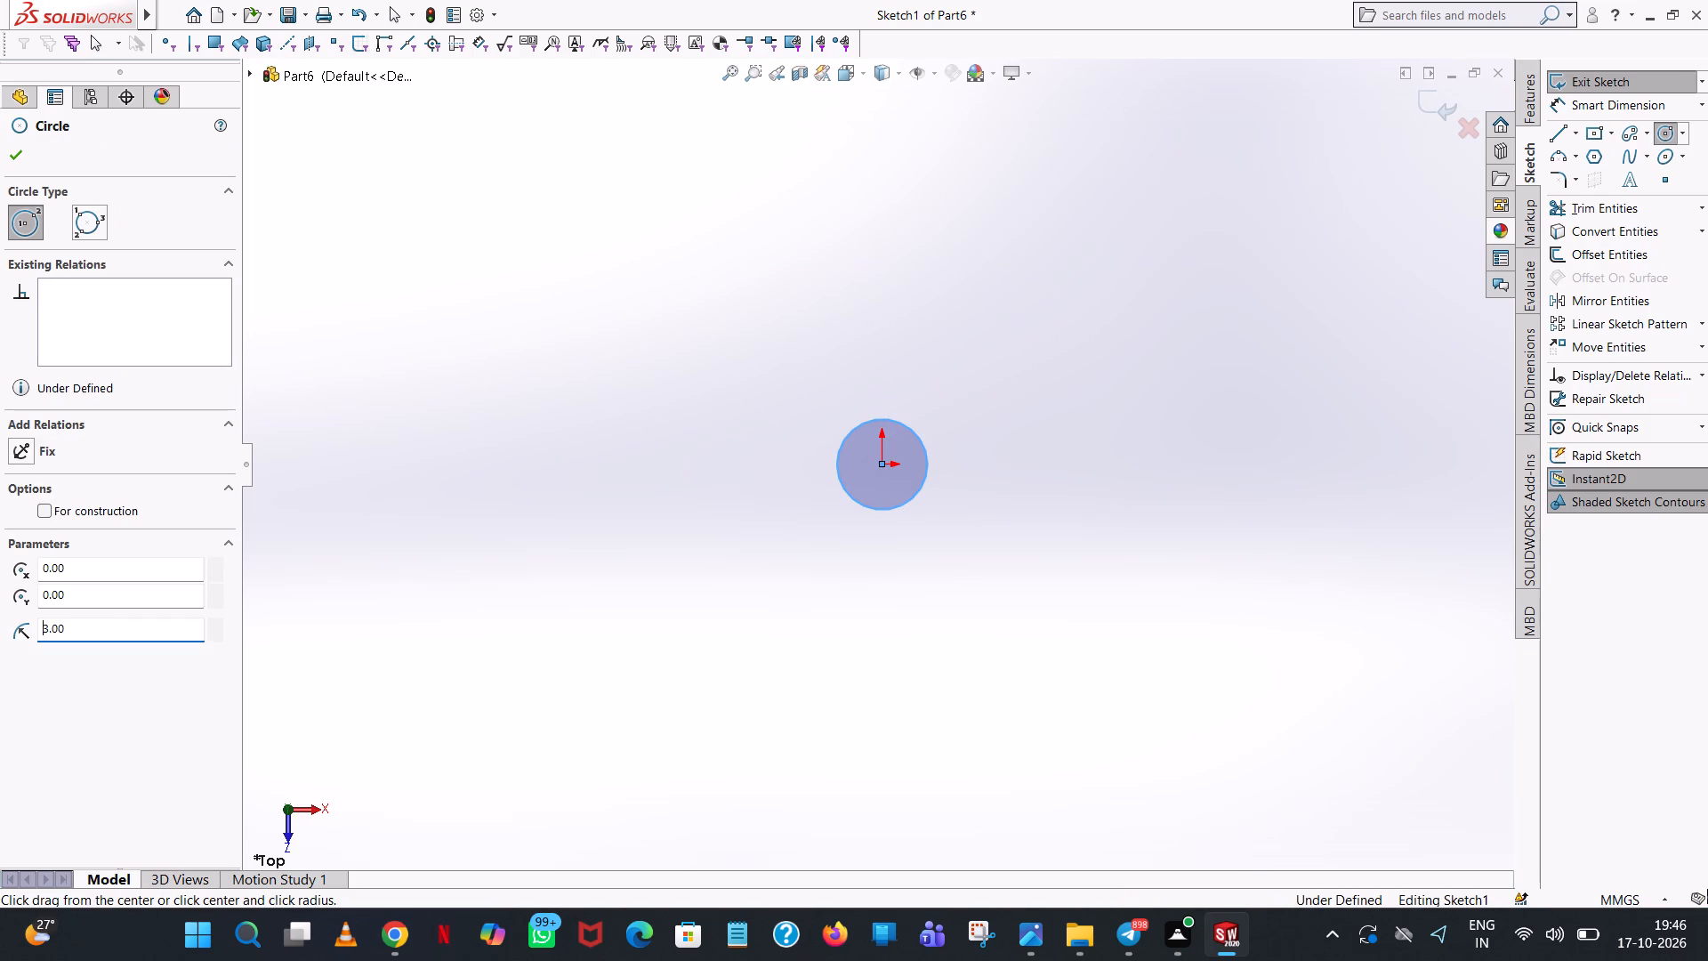
click(20, 163)
Add a 6 mm diameter dimension to the circle.
scroll(941, 573, down, 3)
scroll(763, 284, down, 3)
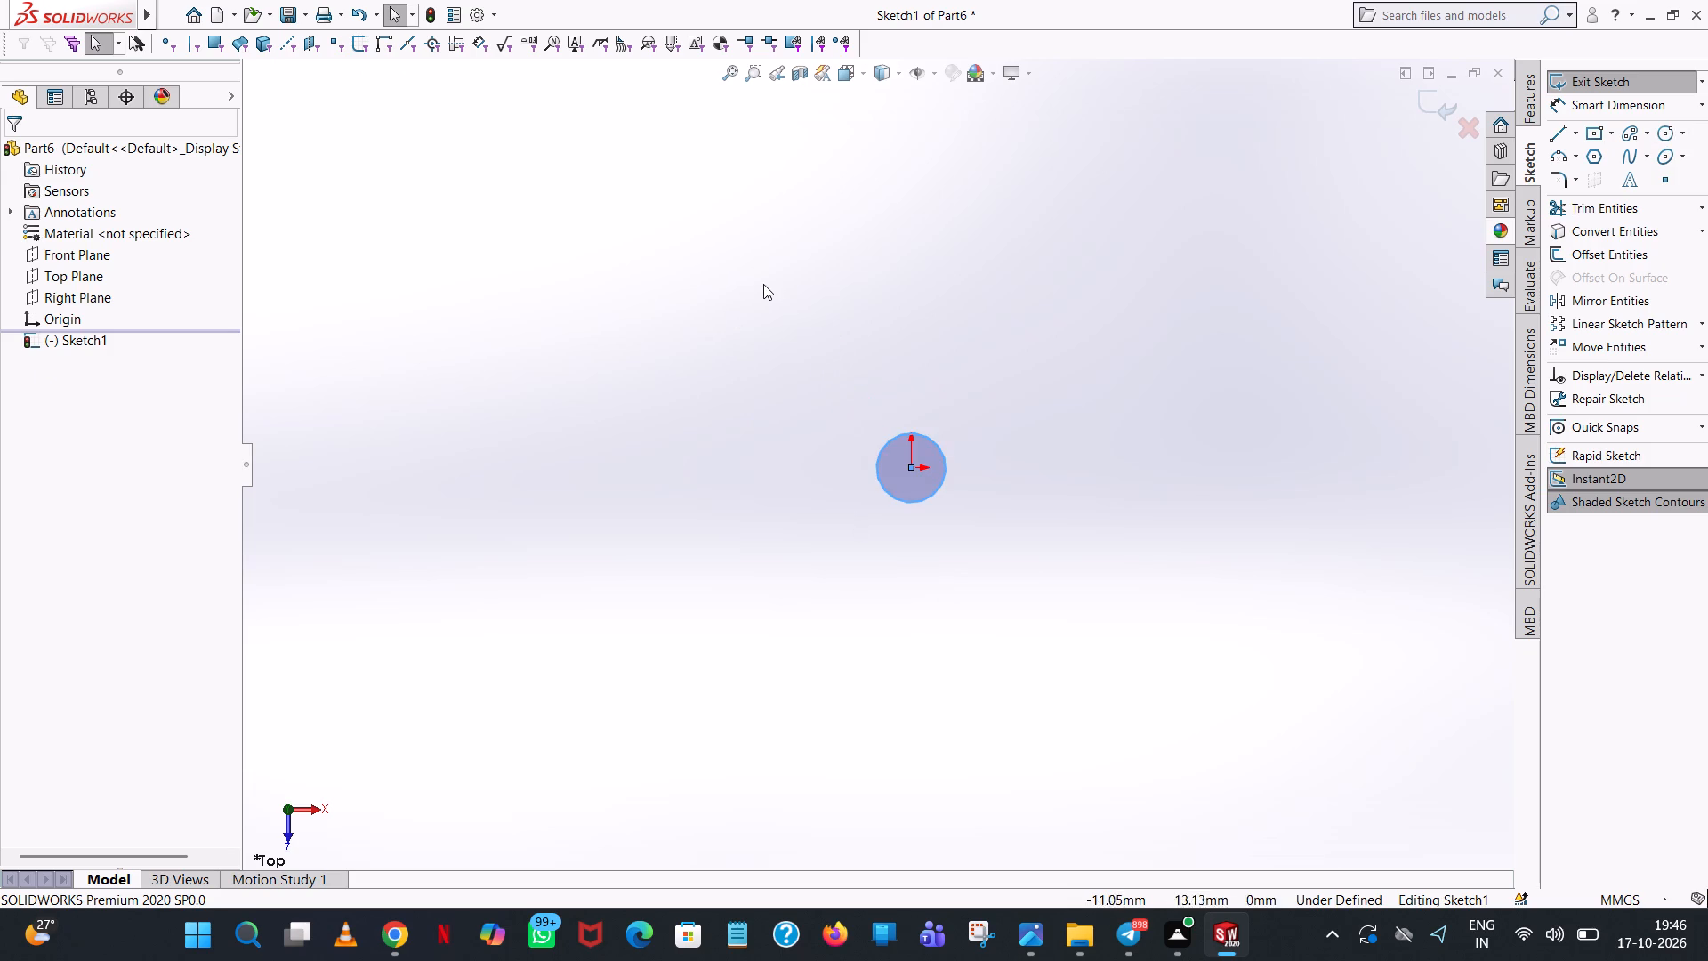
click(1096, 412)
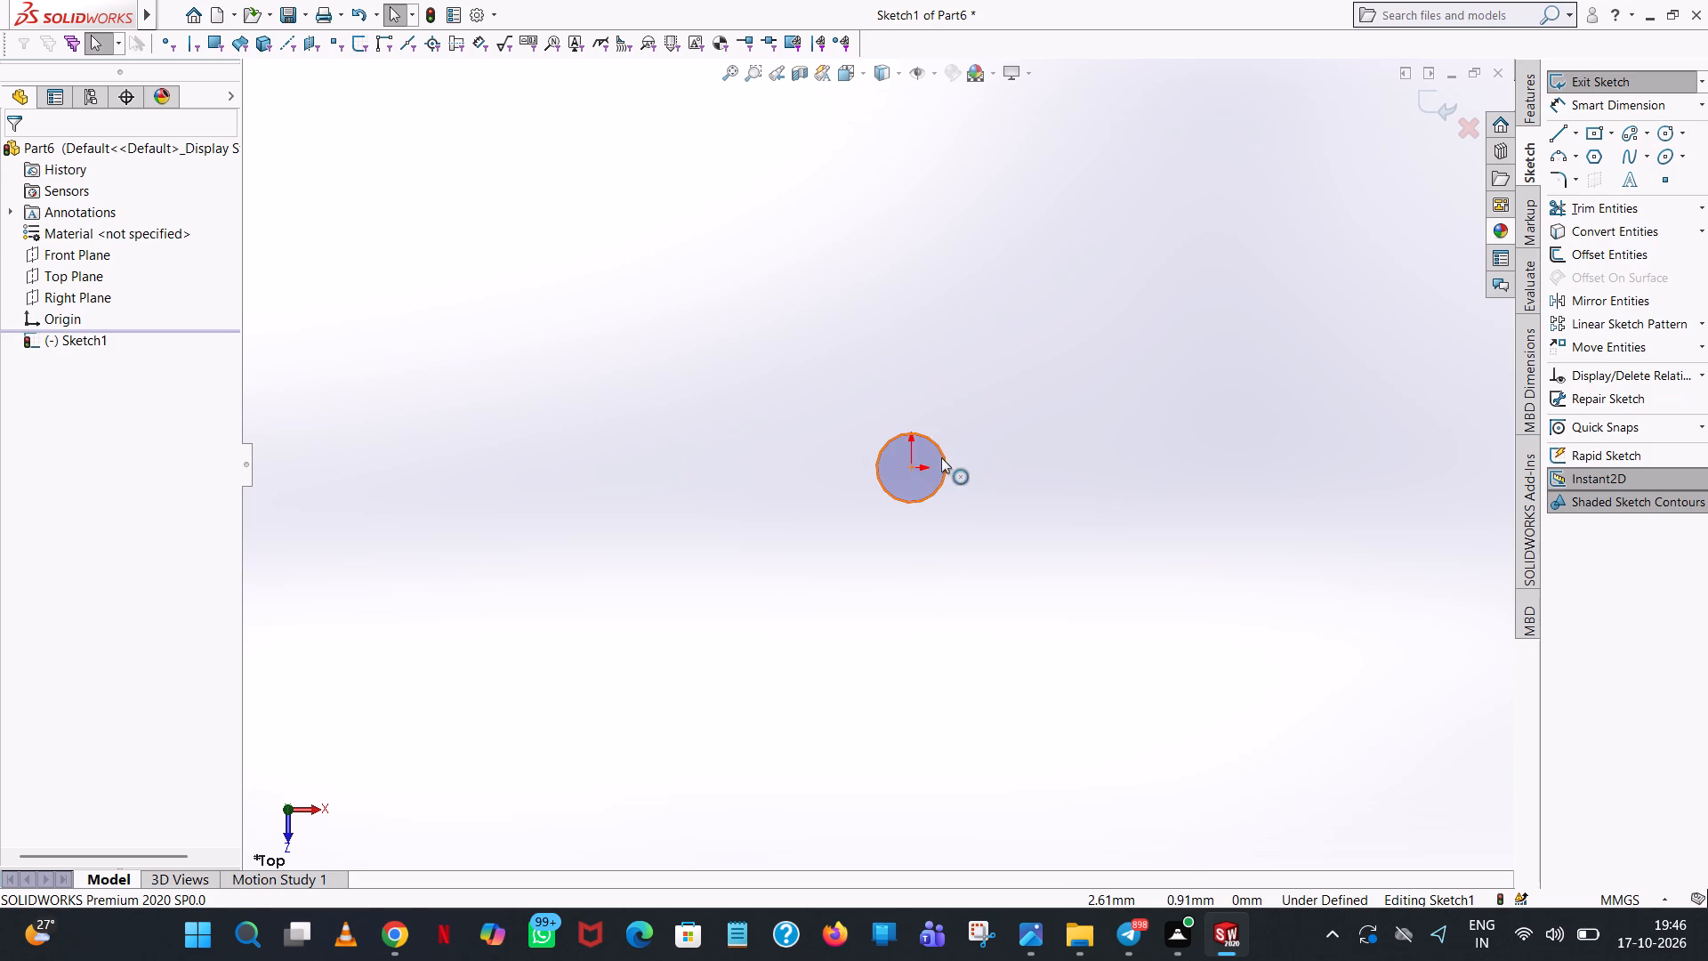
click(941, 456)
click(1020, 272)
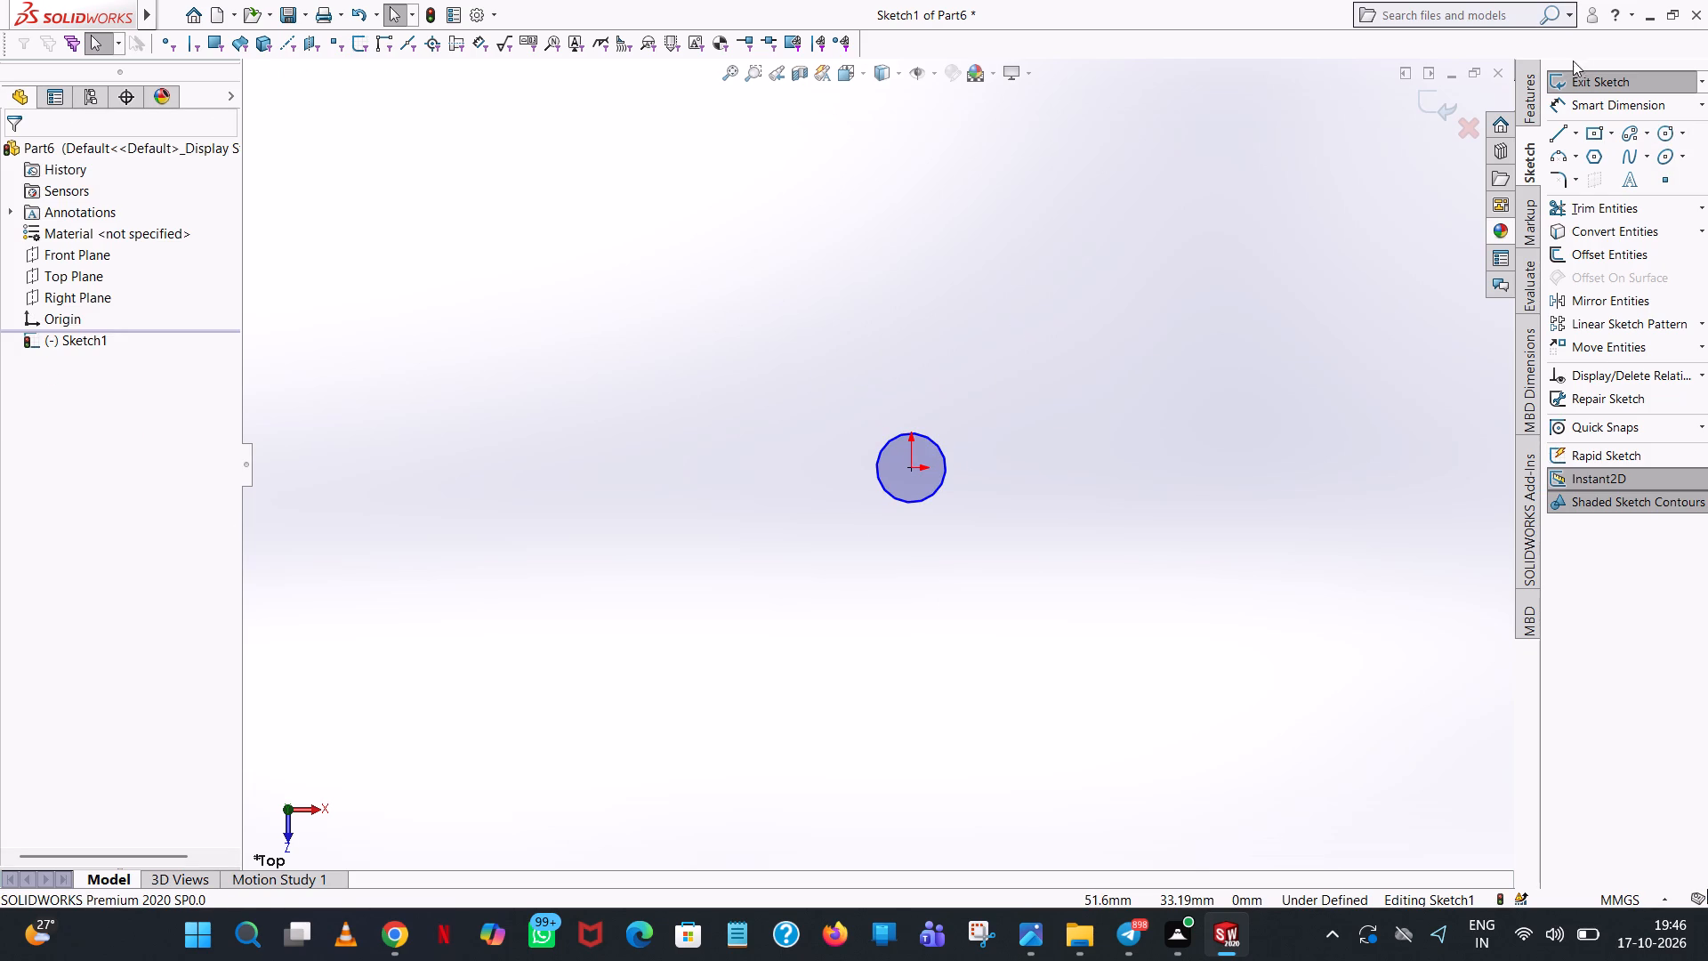
click(1578, 97)
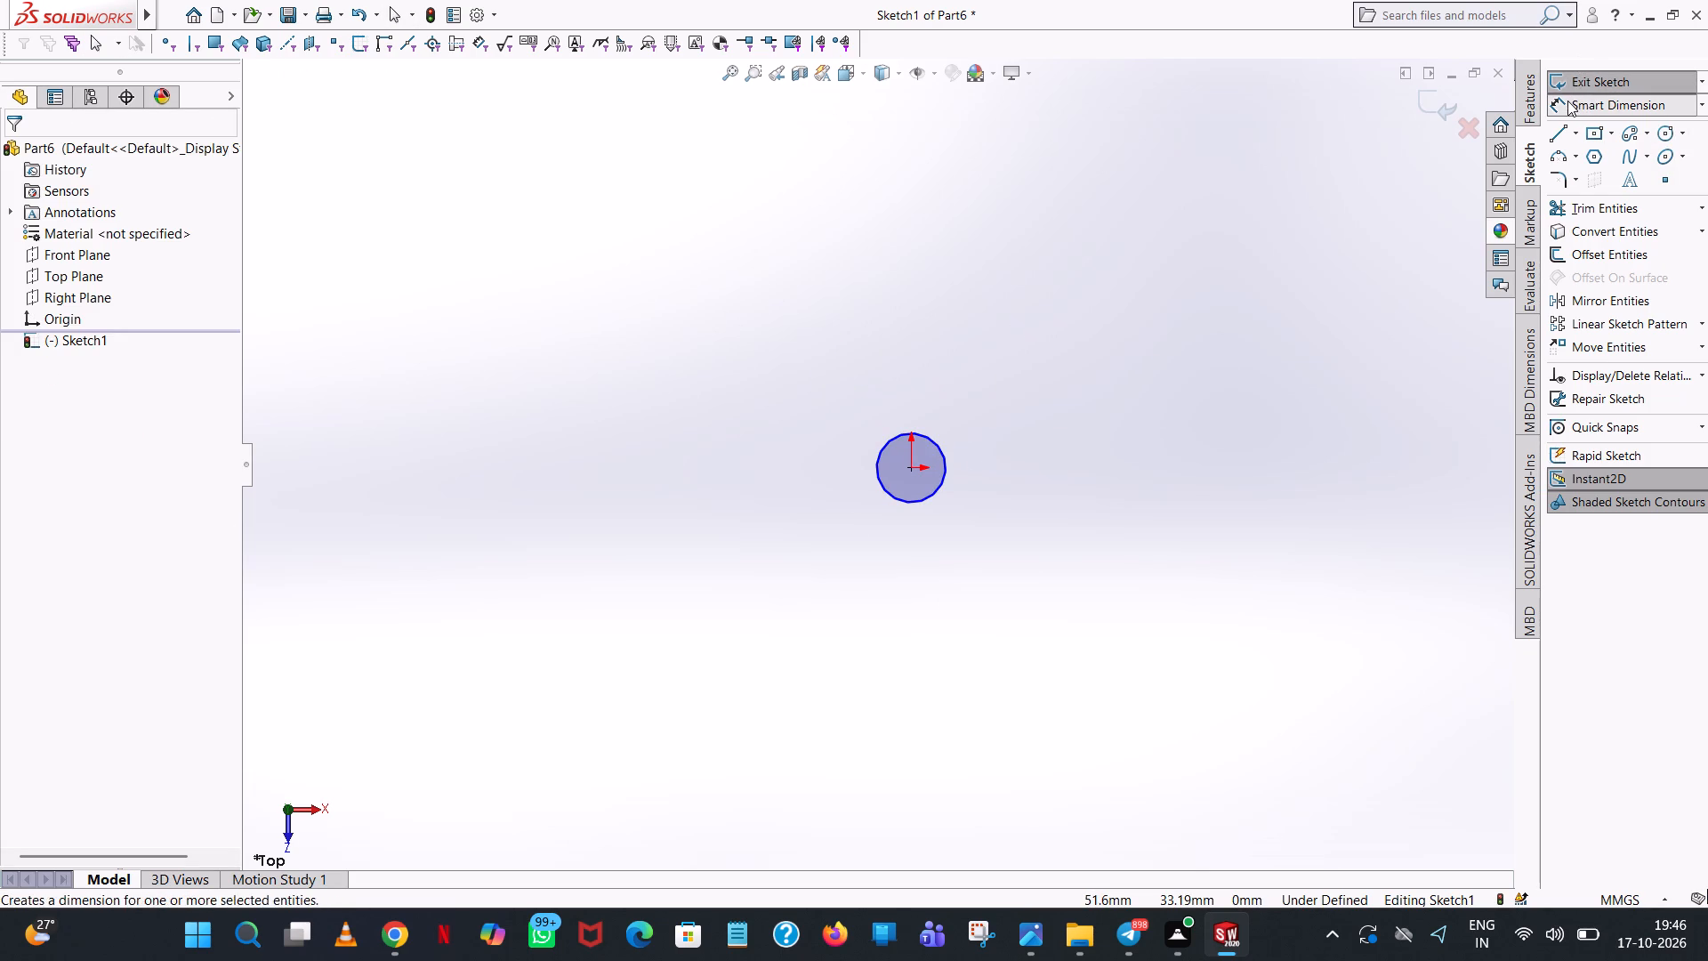
click(922, 438)
click(1132, 384)
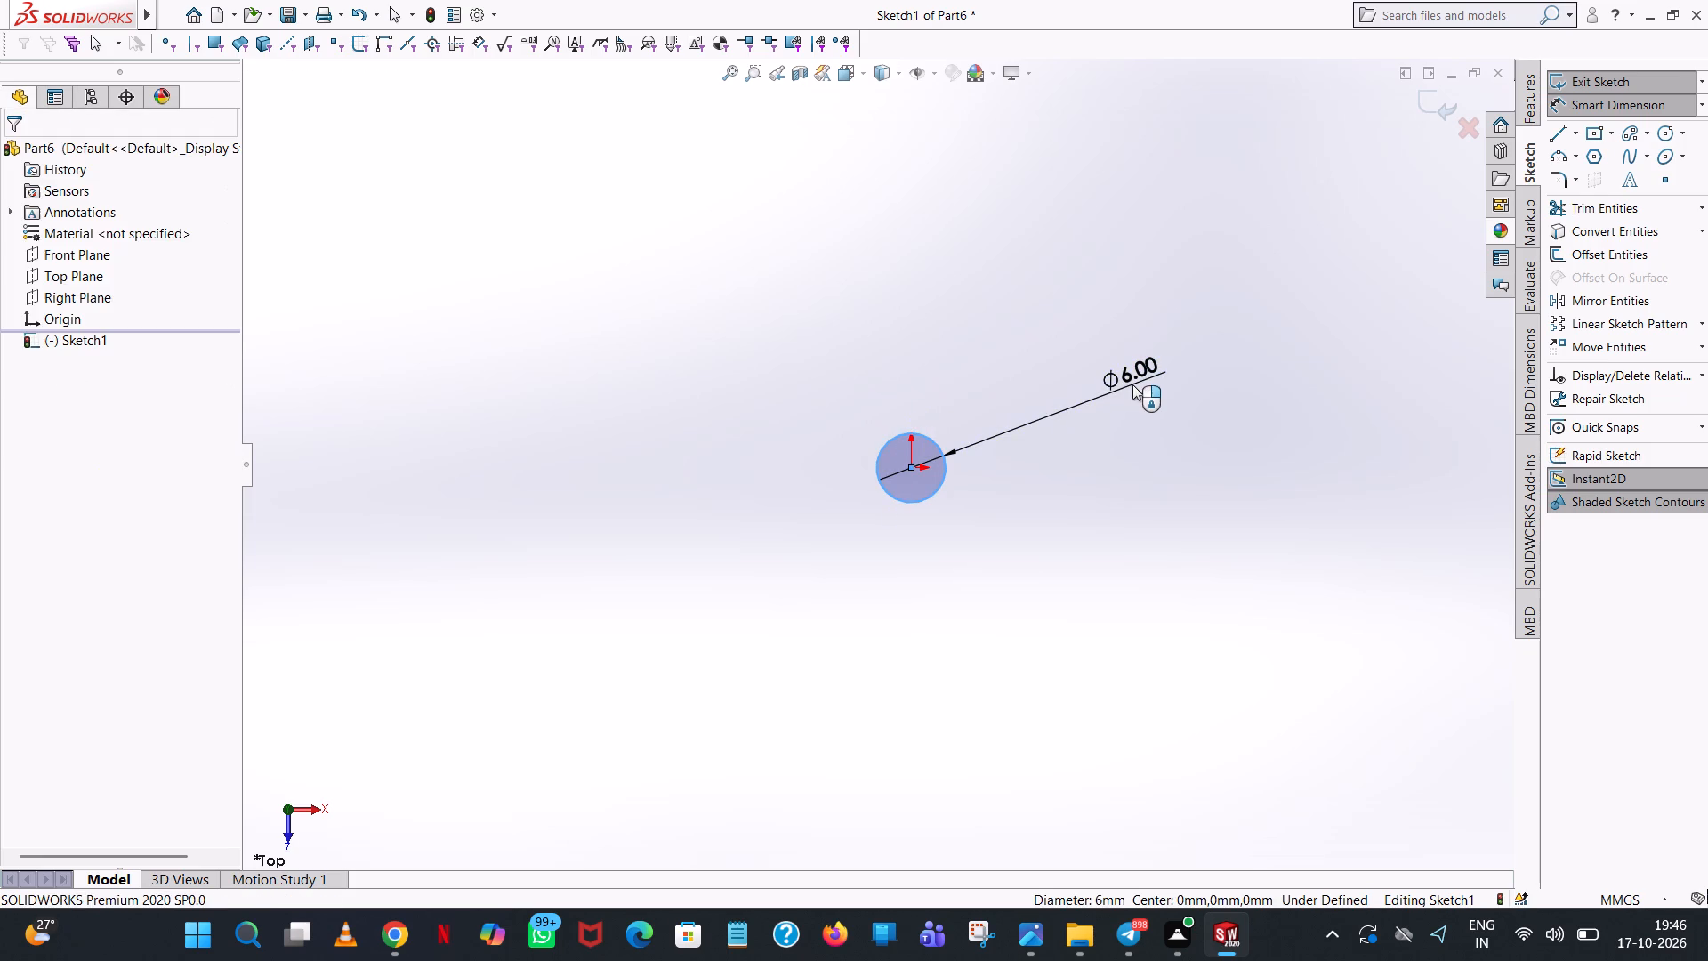
click(1055, 363)
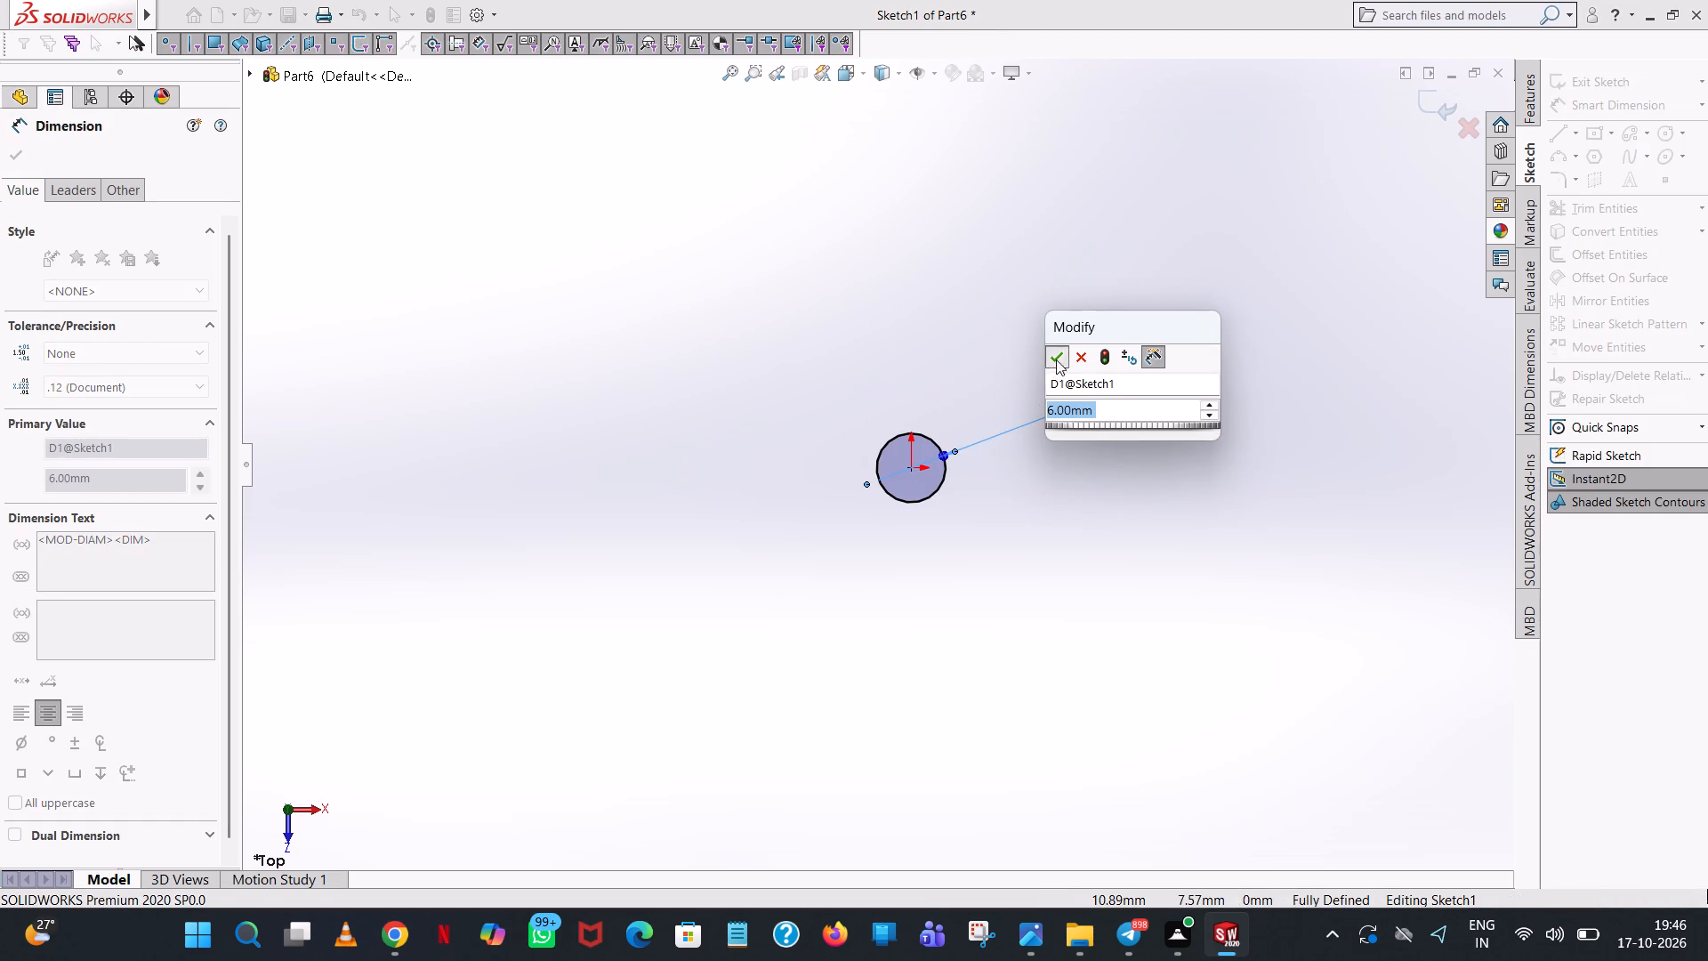
click(1054, 261)
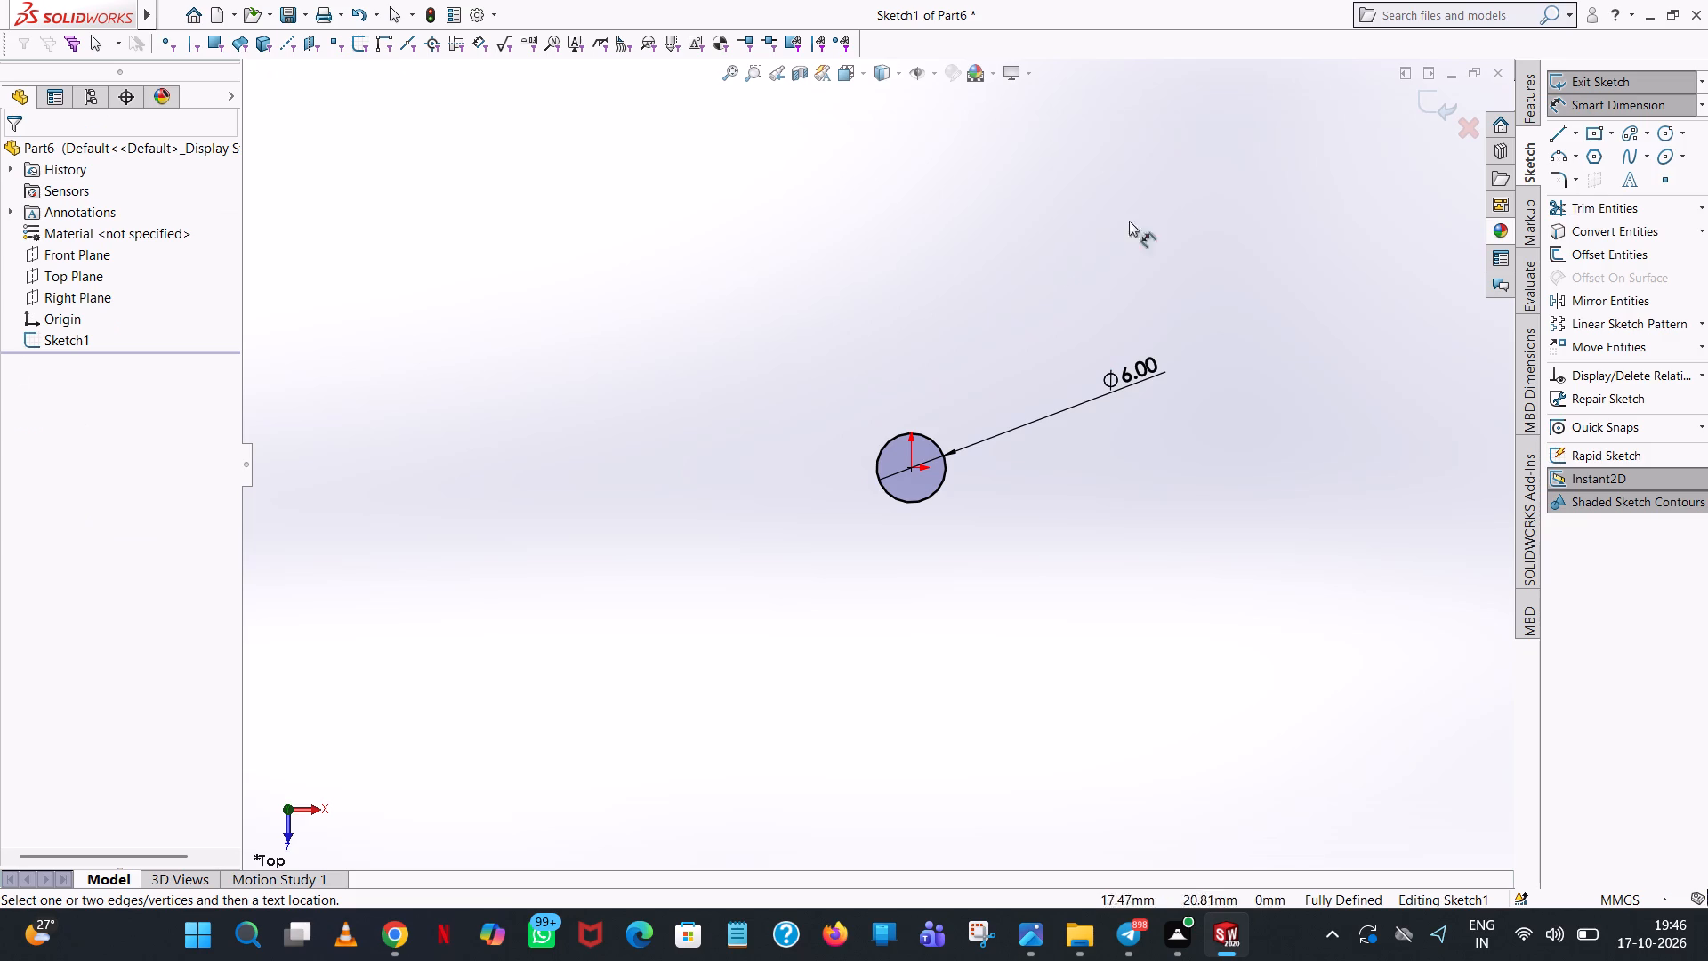
Extrude the circle as a blind boss 10 mm deep to form the pin's shank.
click(1528, 94)
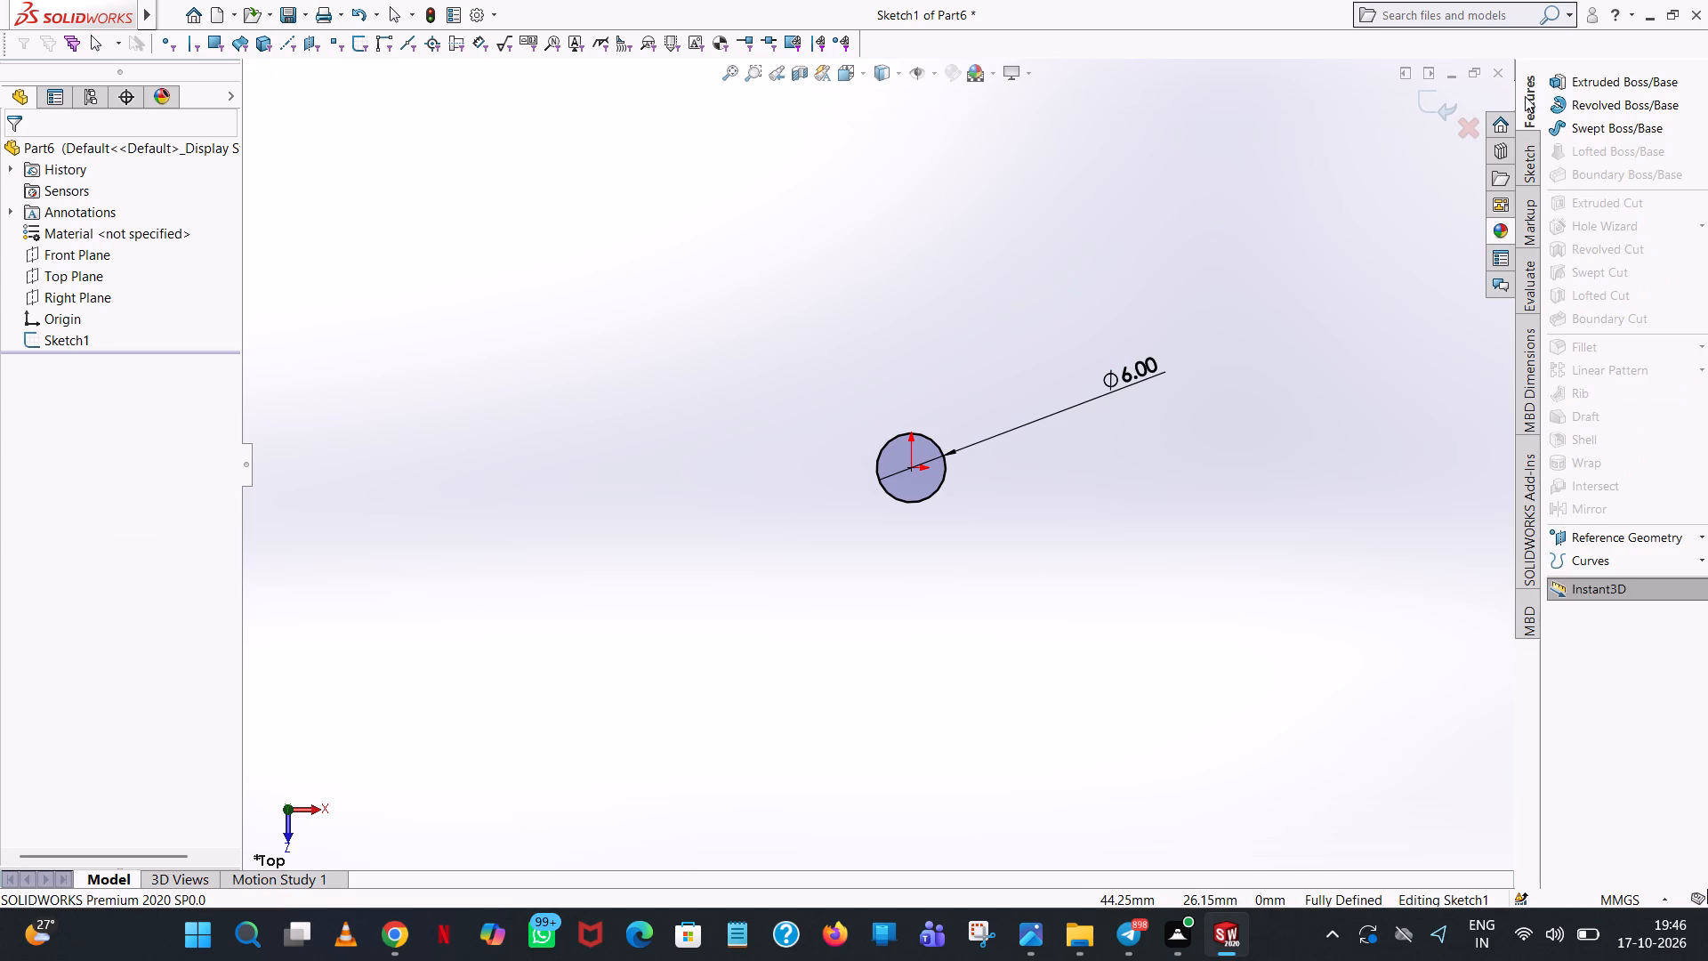
click(1565, 83)
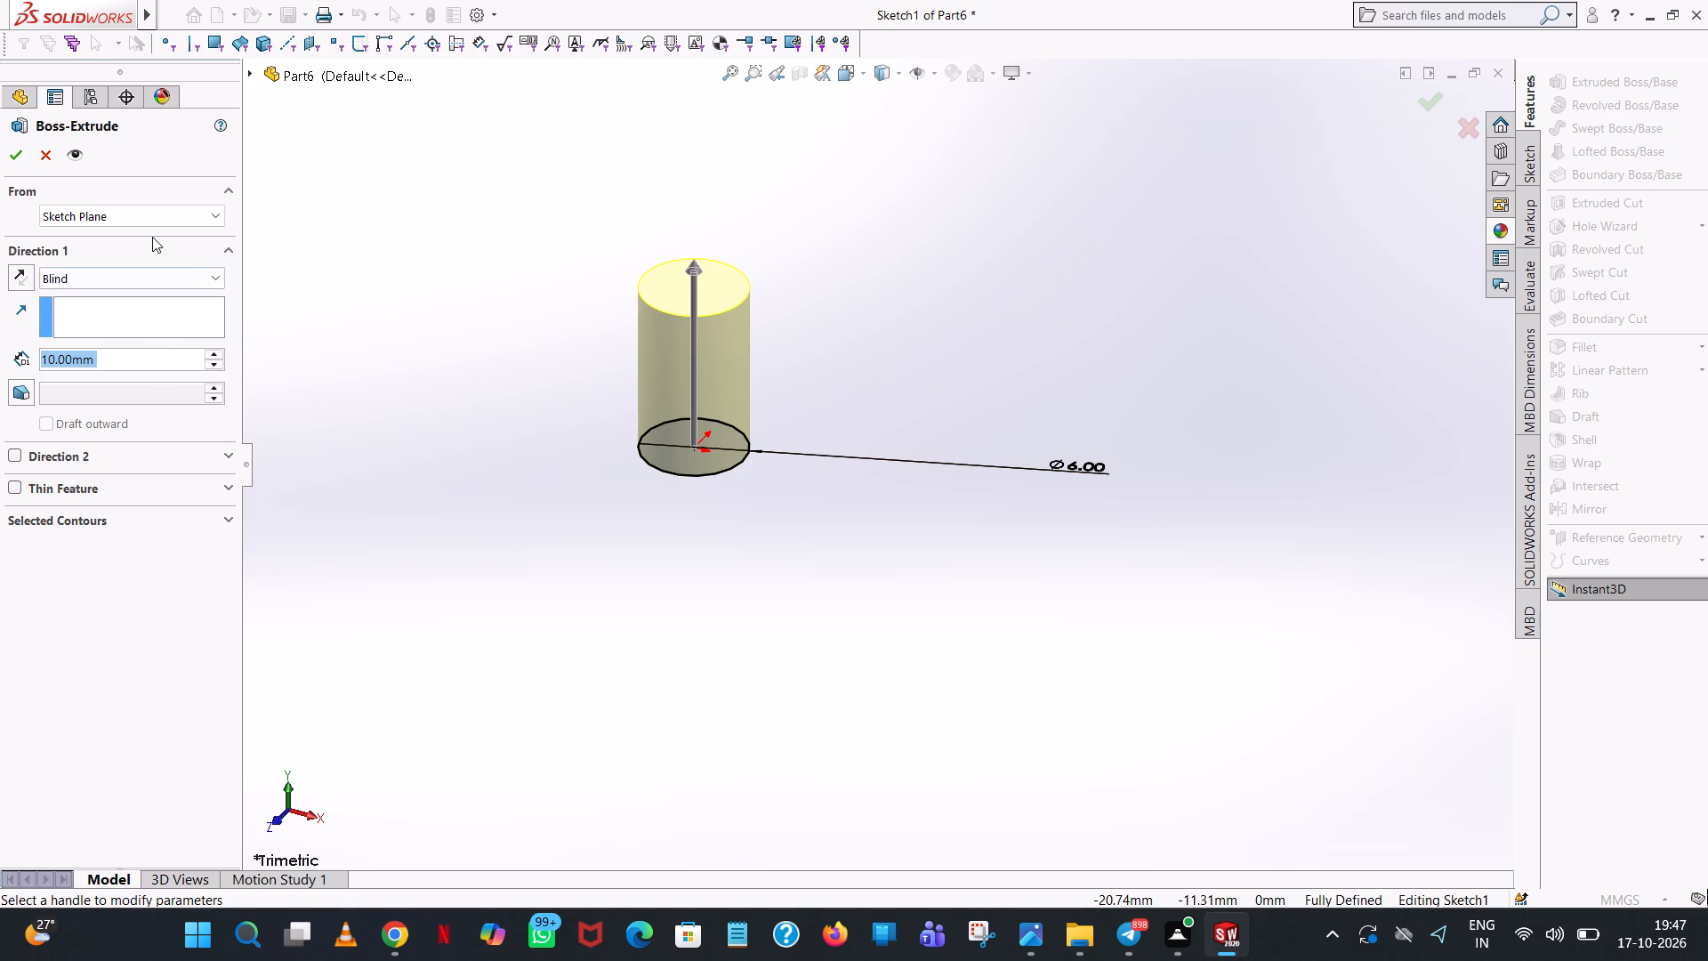
click(4, 146)
click(888, 195)
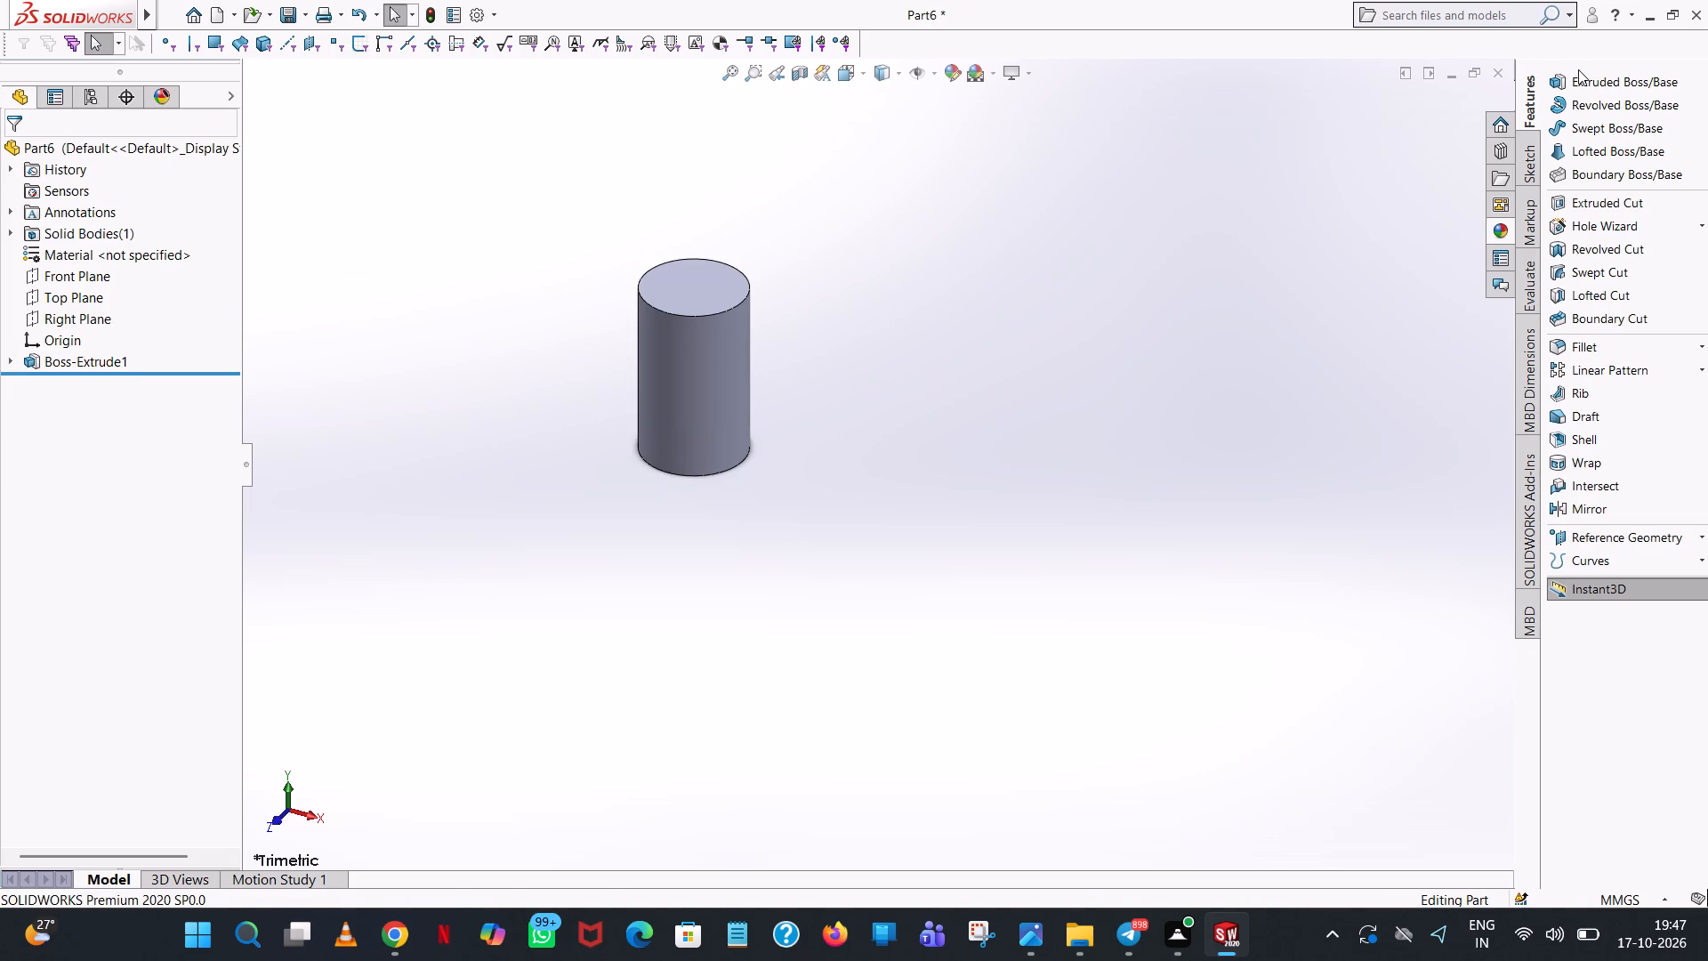
Sketch a circle with a 6 mm radius on the cylinder's top face, centred on the origin, for a boss extrusion.
click(1549, 90)
click(700, 294)
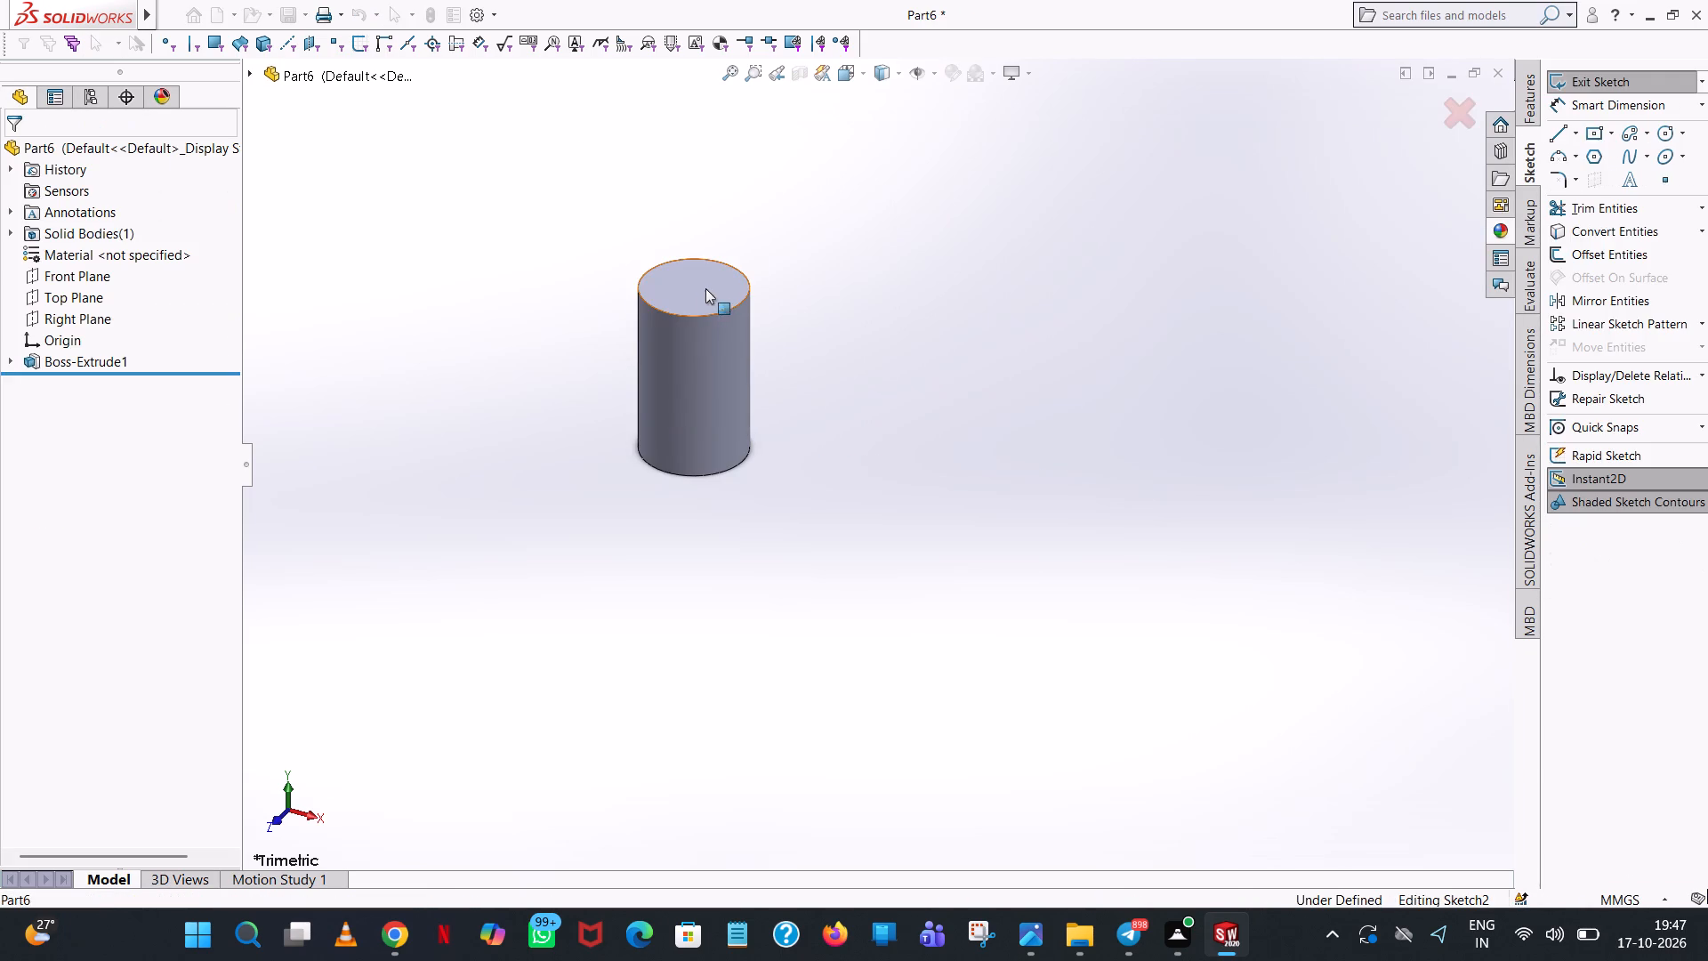
click(1672, 136)
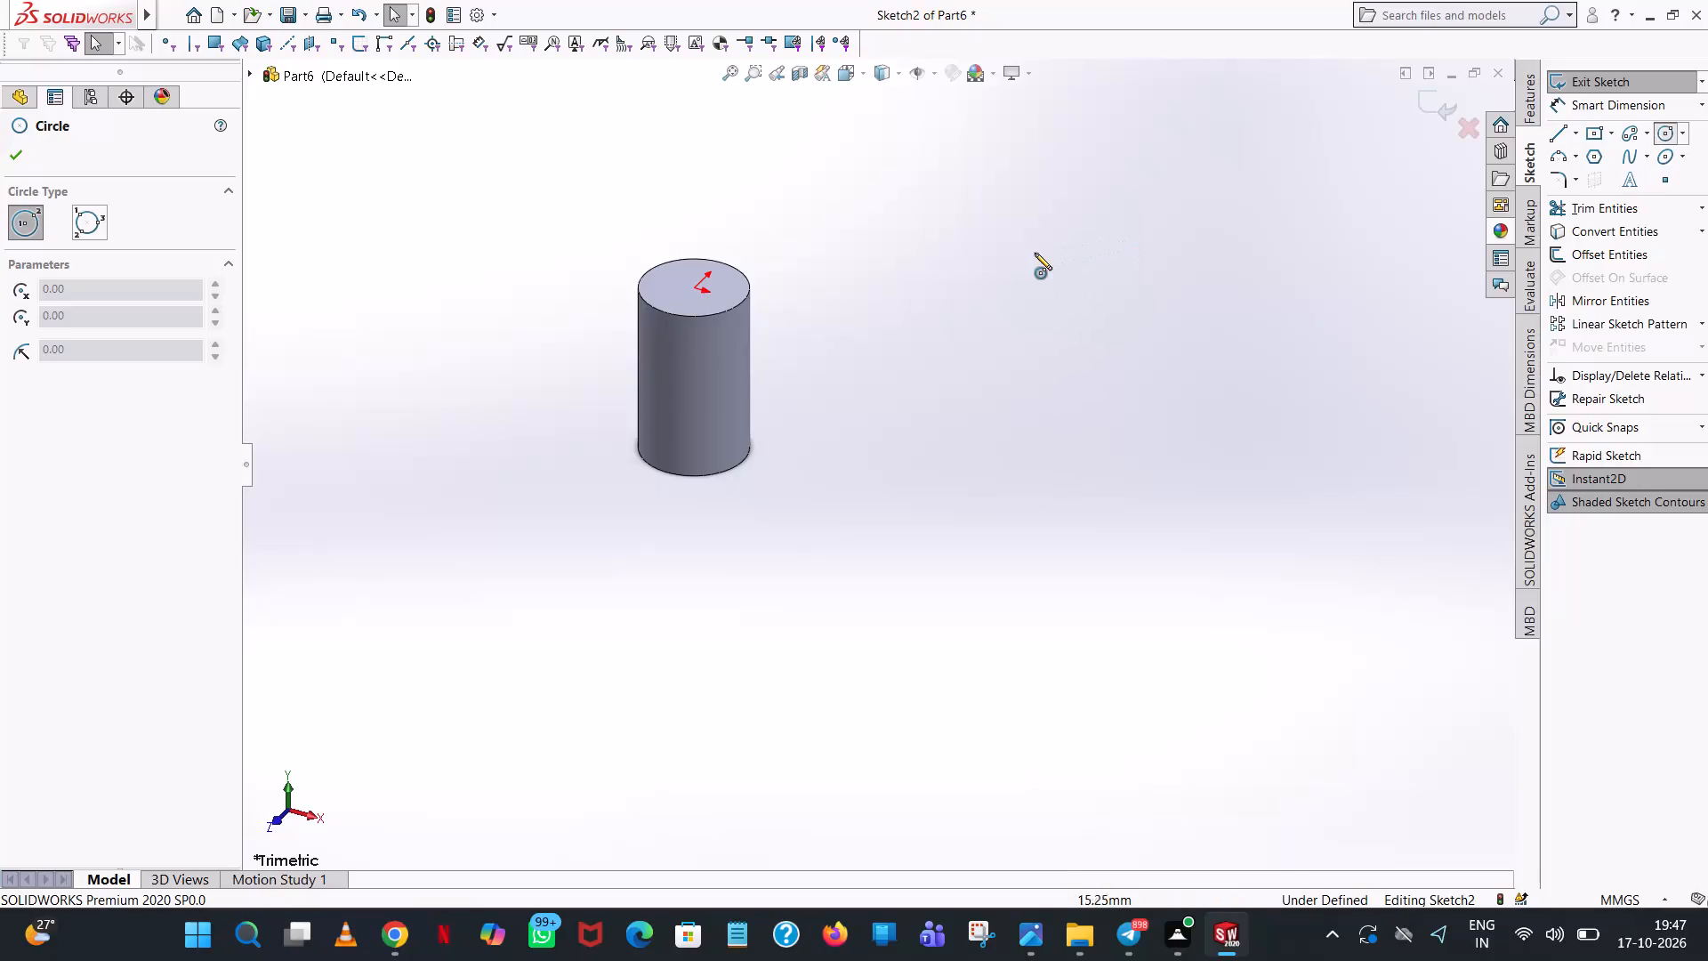
middle_drag(711, 294, 751, 497)
scroll(704, 330, down, 8)
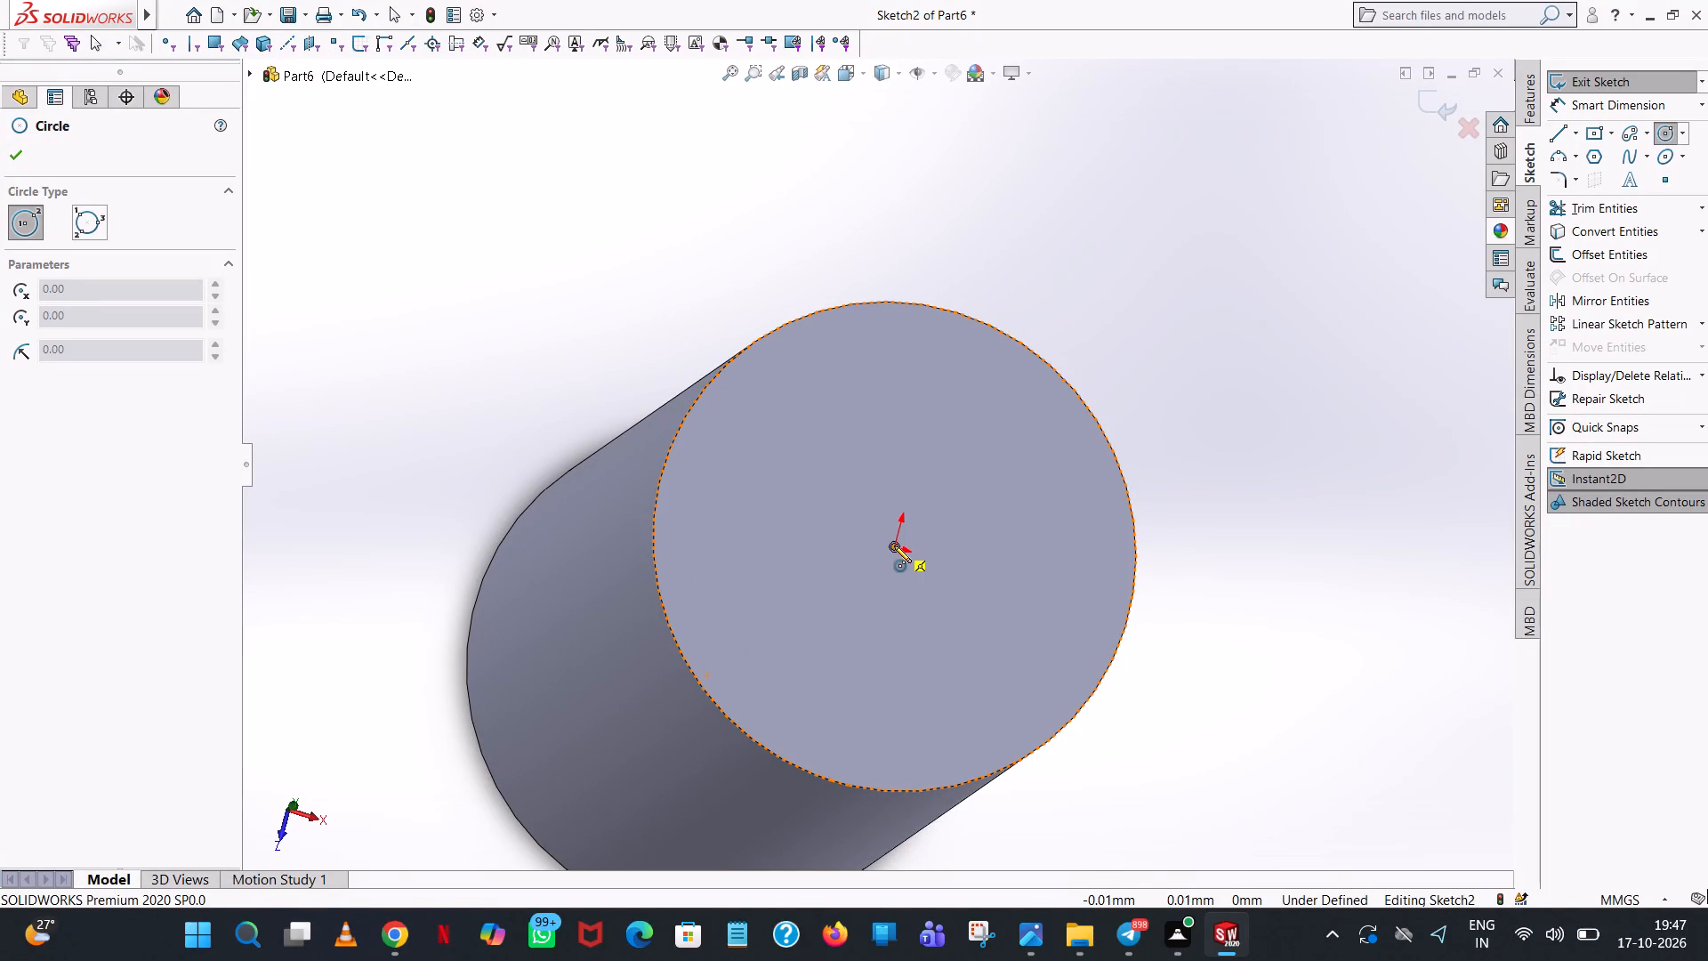
click(894, 545)
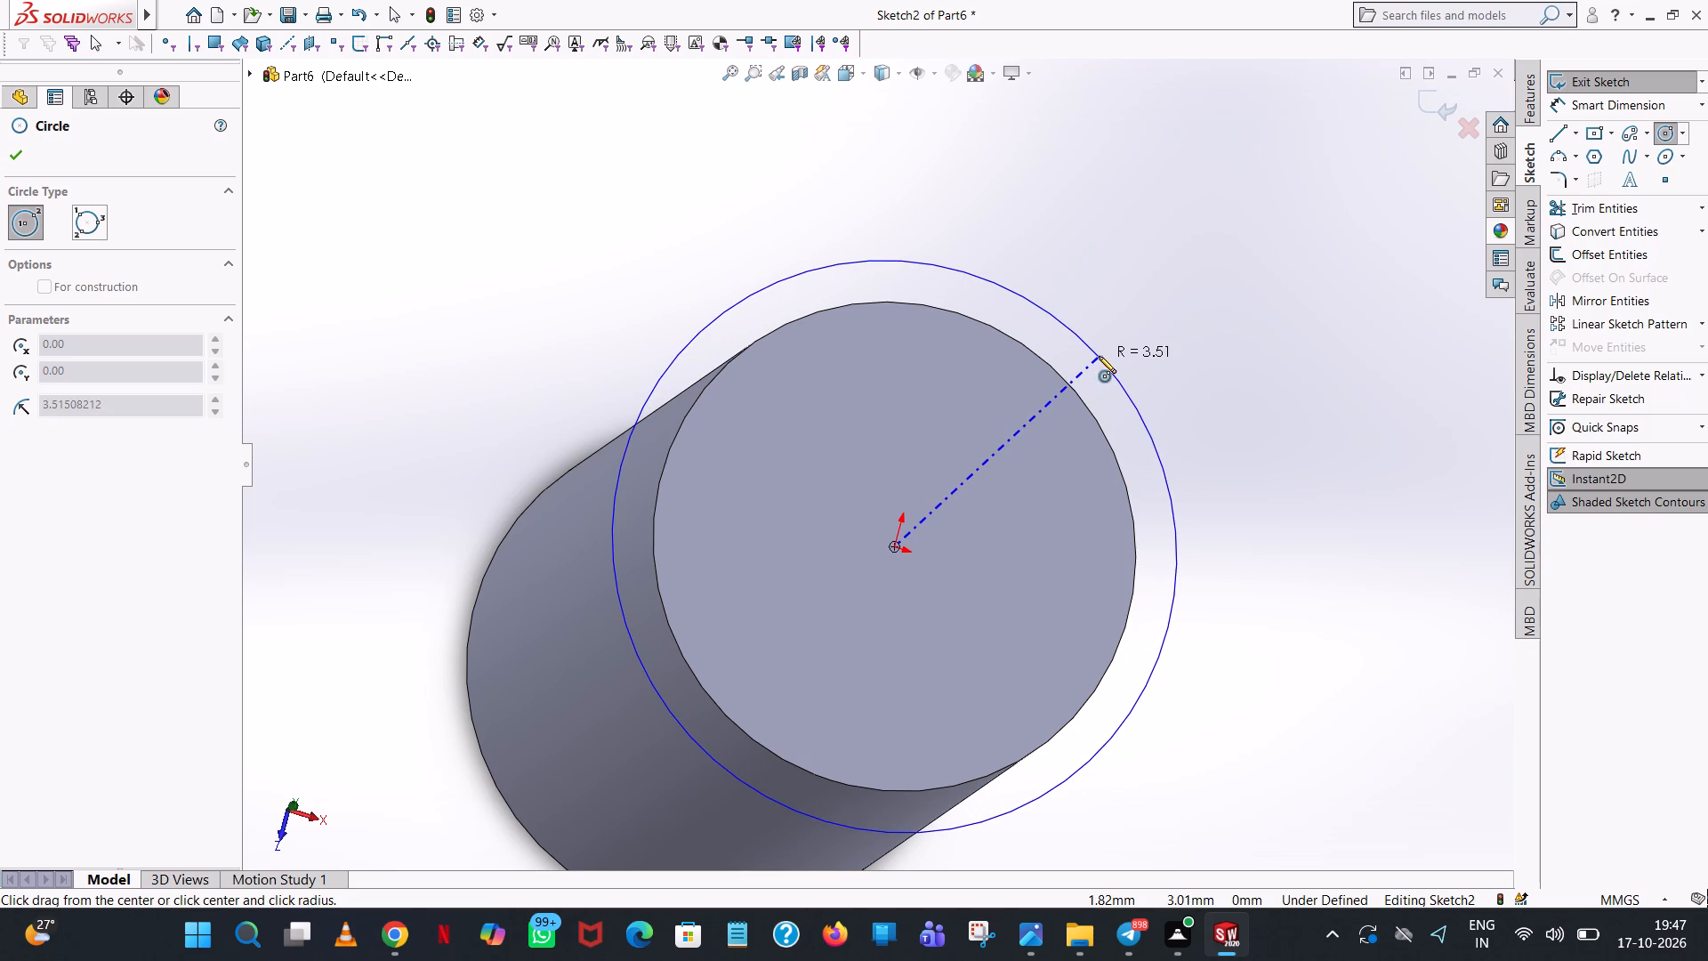
click(1099, 356)
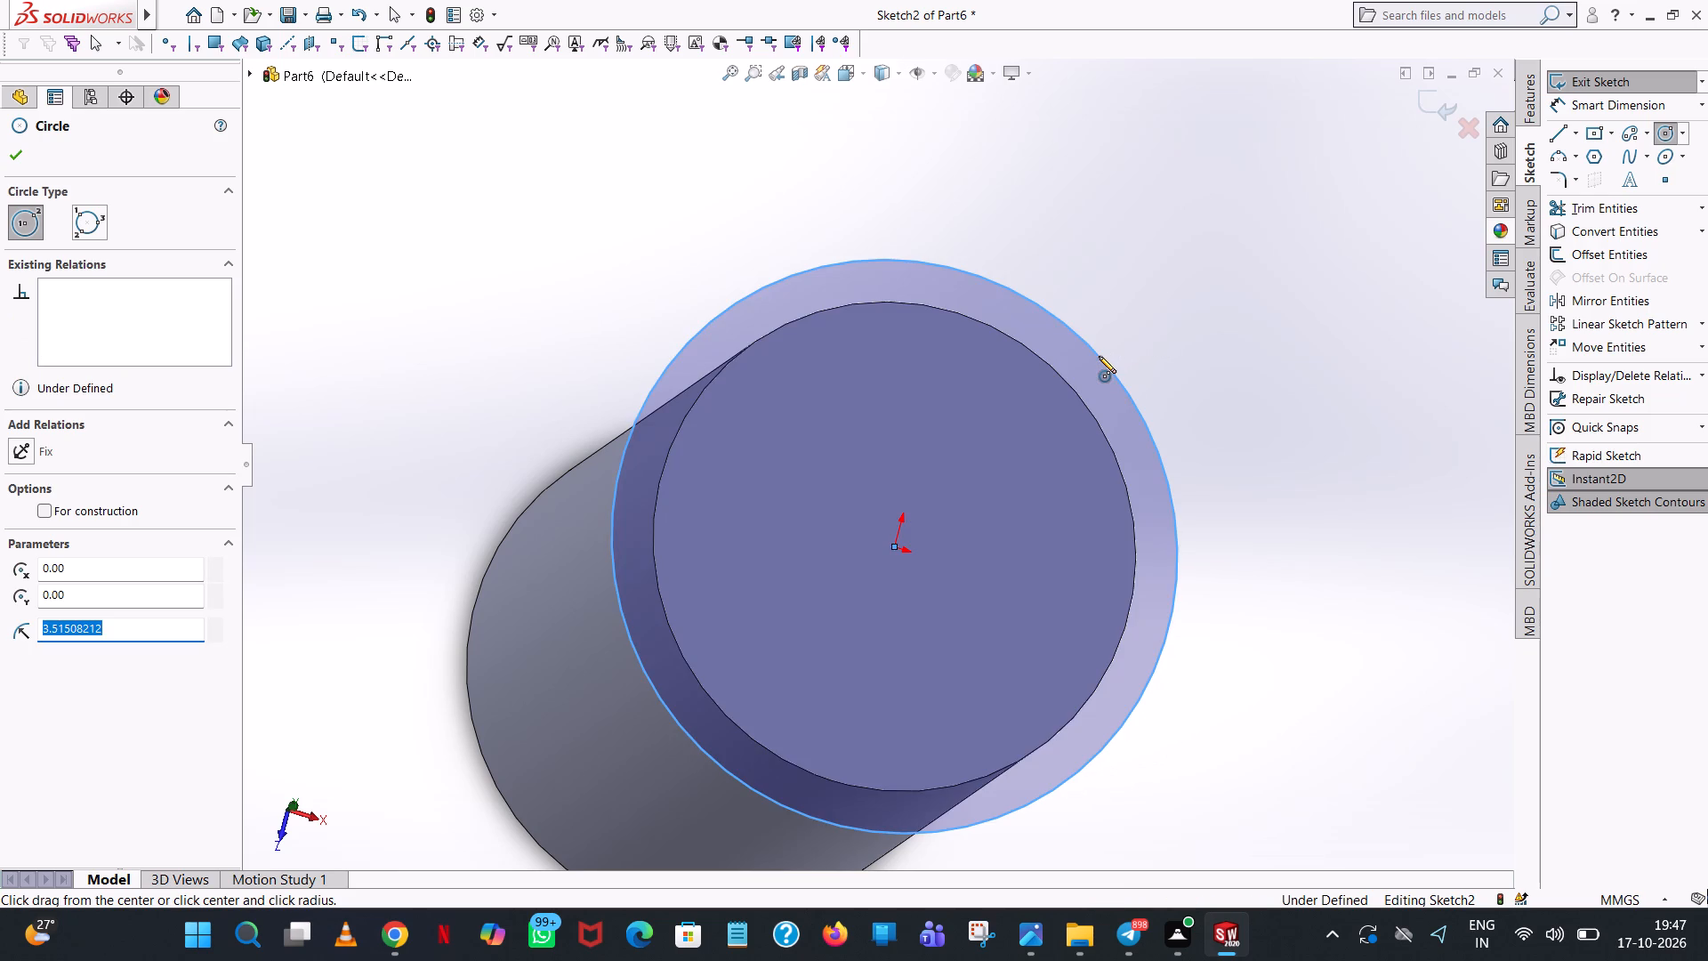
key(6)
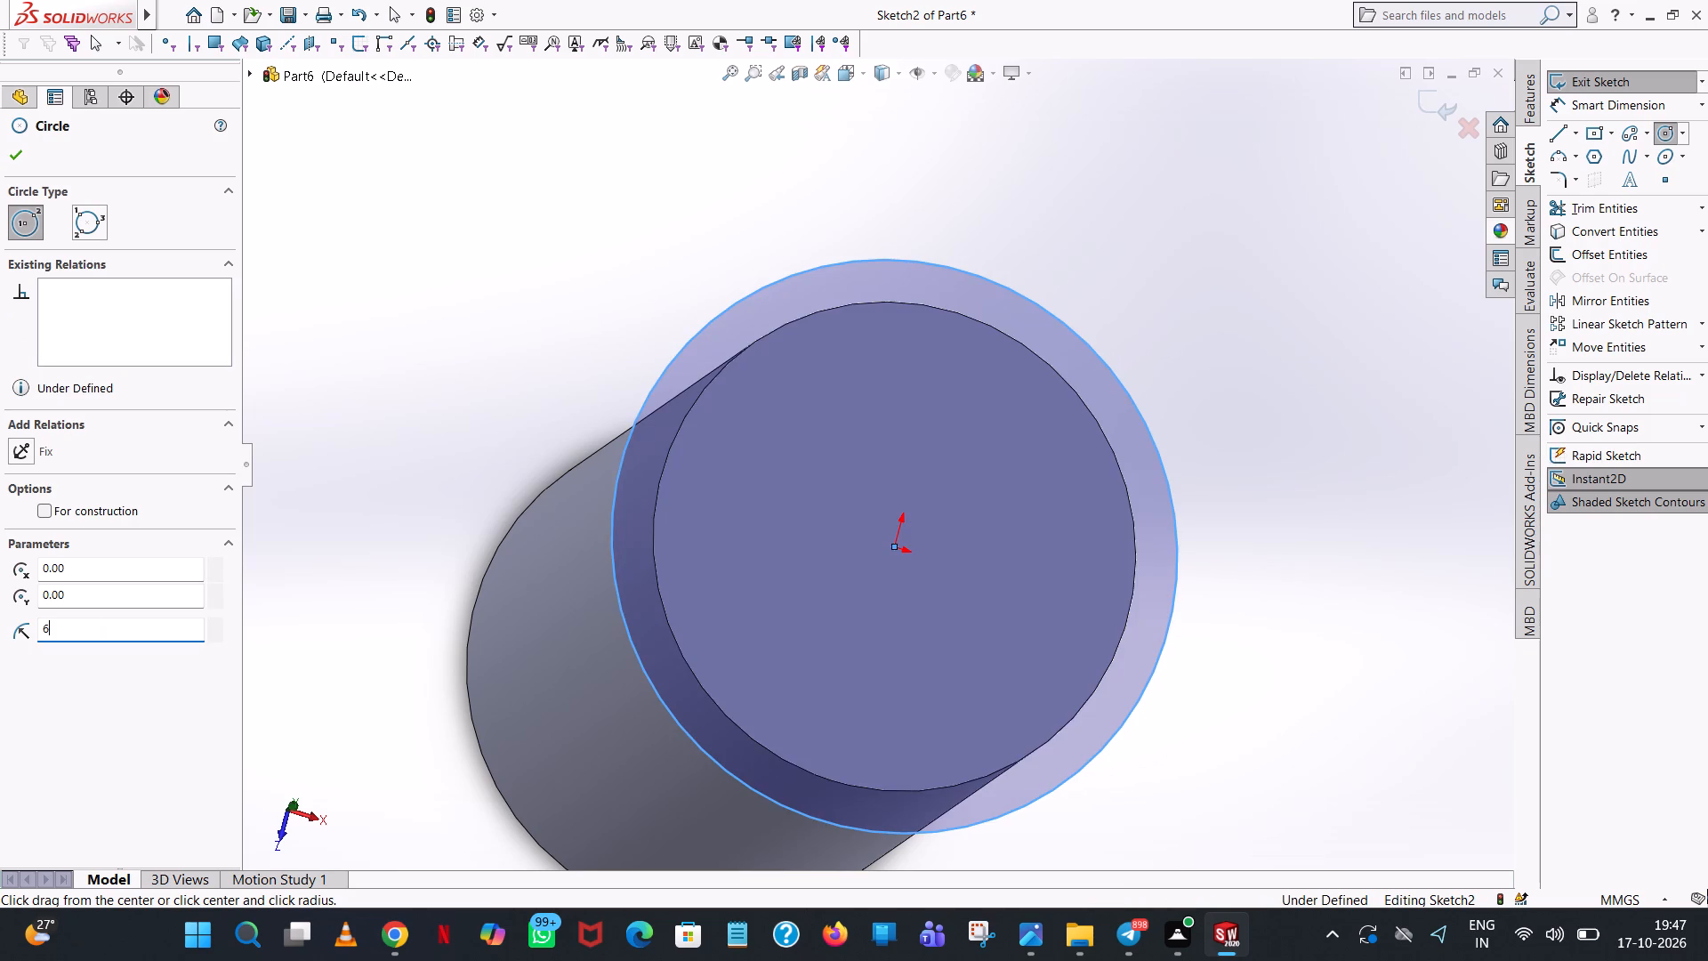
key(Return)
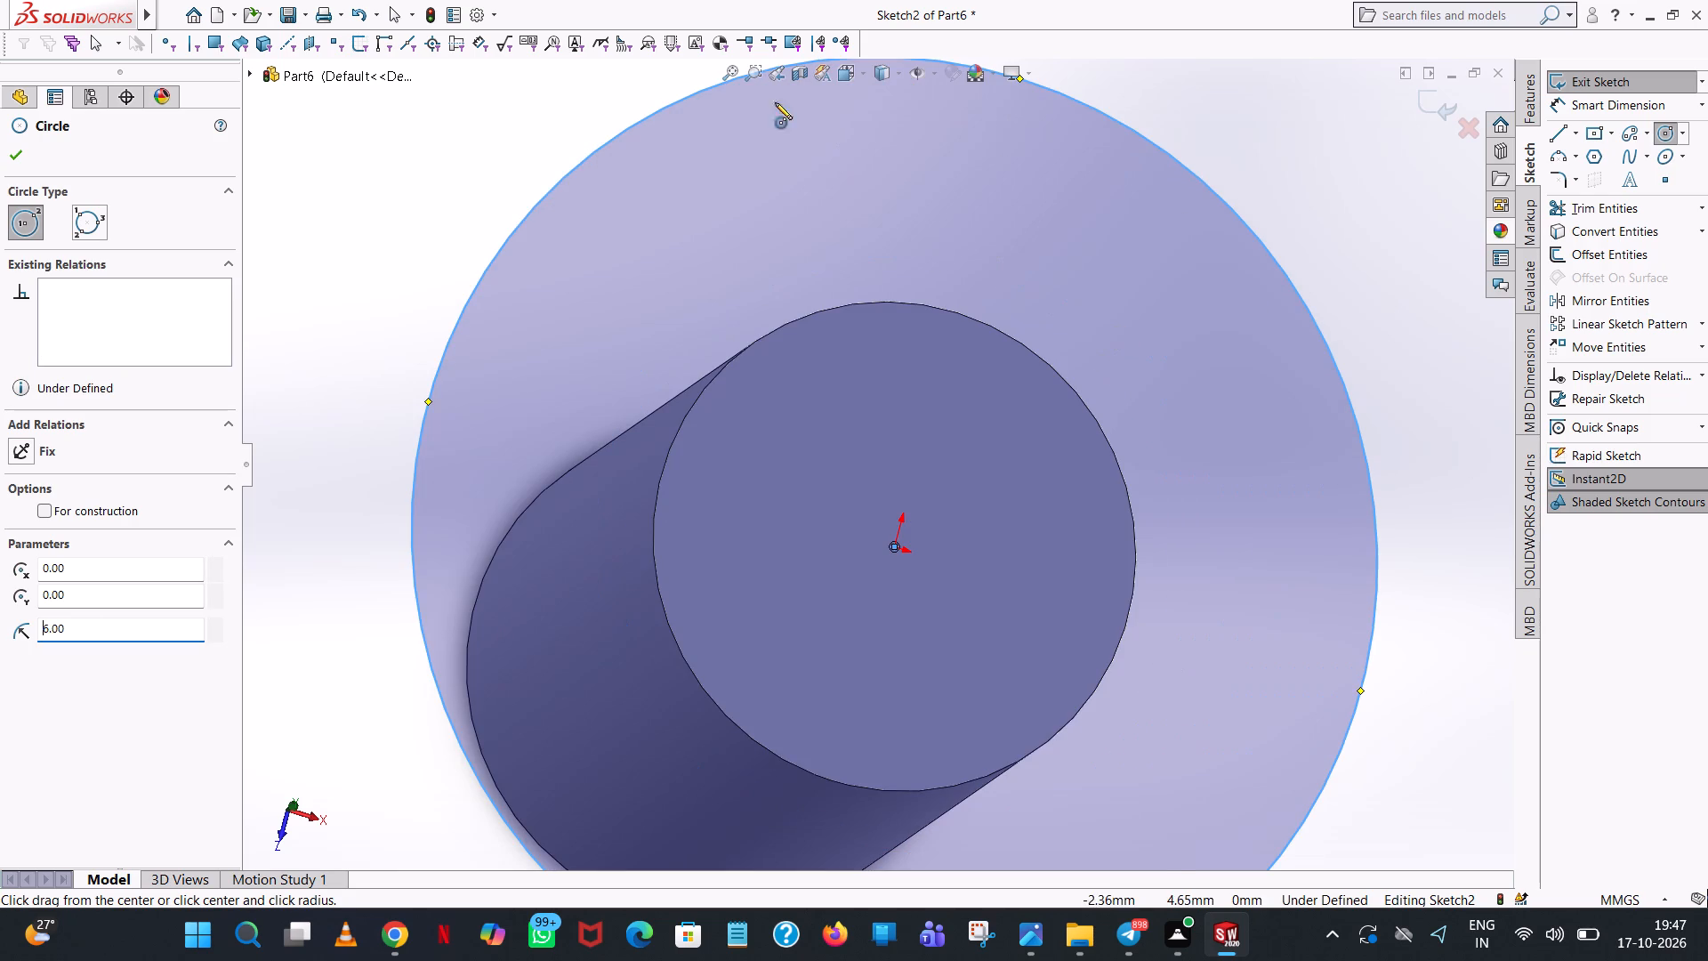
click(18, 144)
Add a 12 mm diameter dimension to the larger circle on the top face.
scroll(454, 228, up, 2)
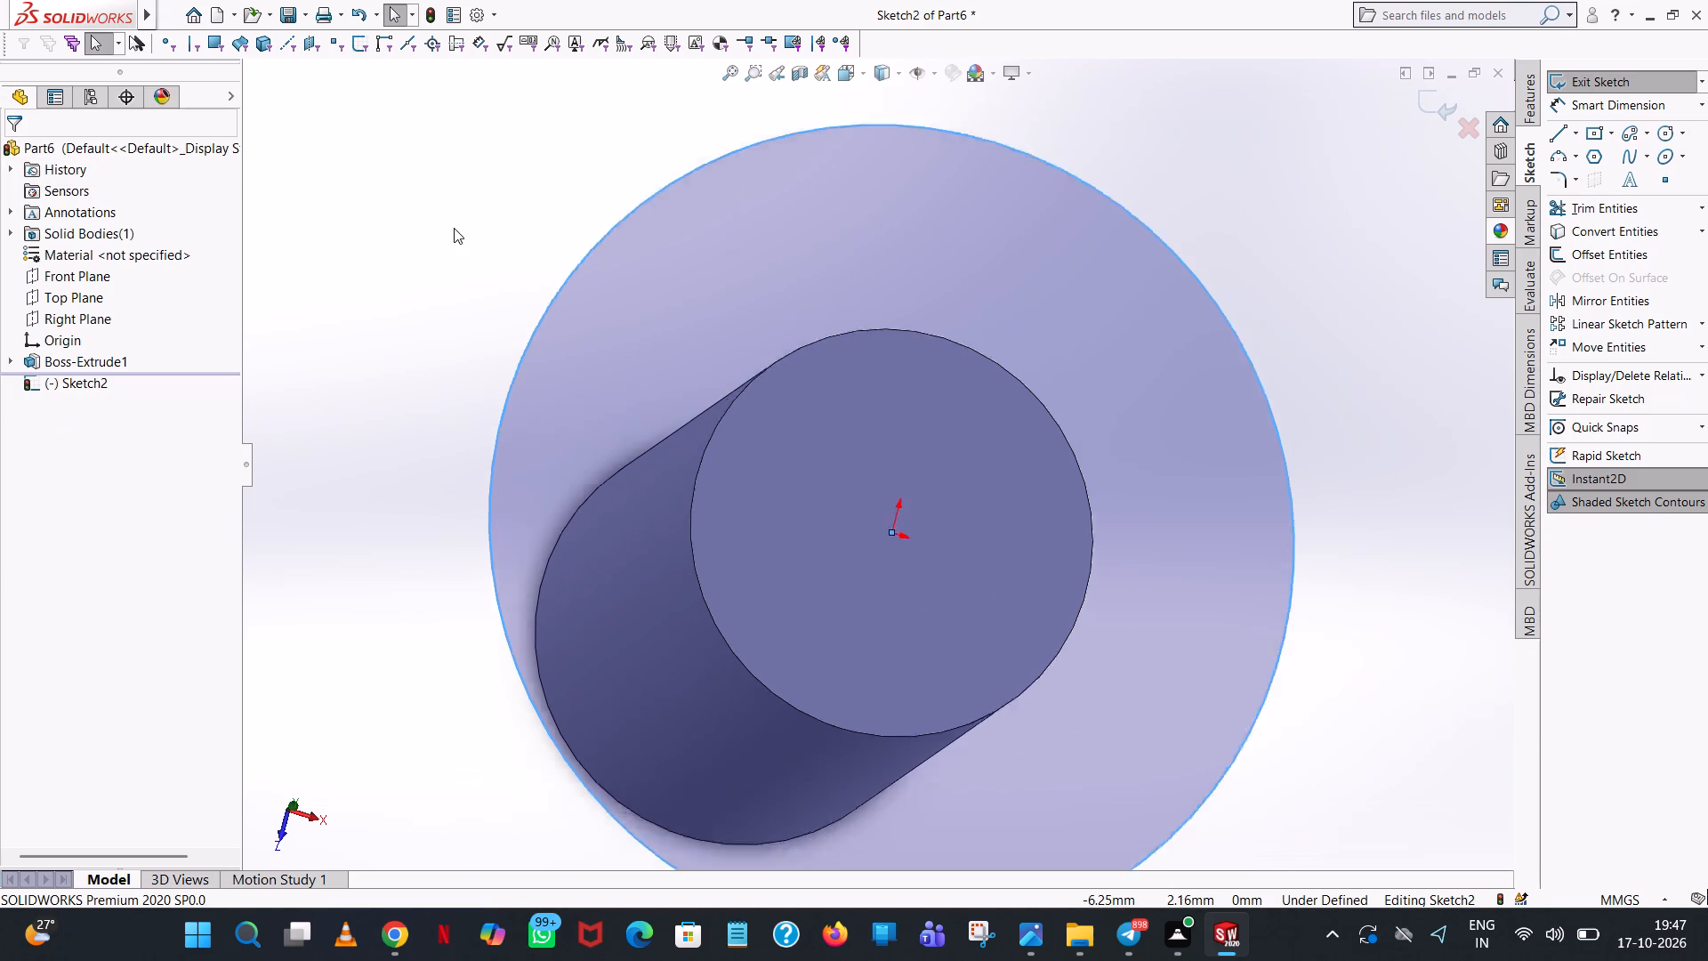
scroll(454, 228, up, 3)
click(1193, 497)
scroll(1195, 496, up, 2)
middle_drag(1195, 496, 1187, 454)
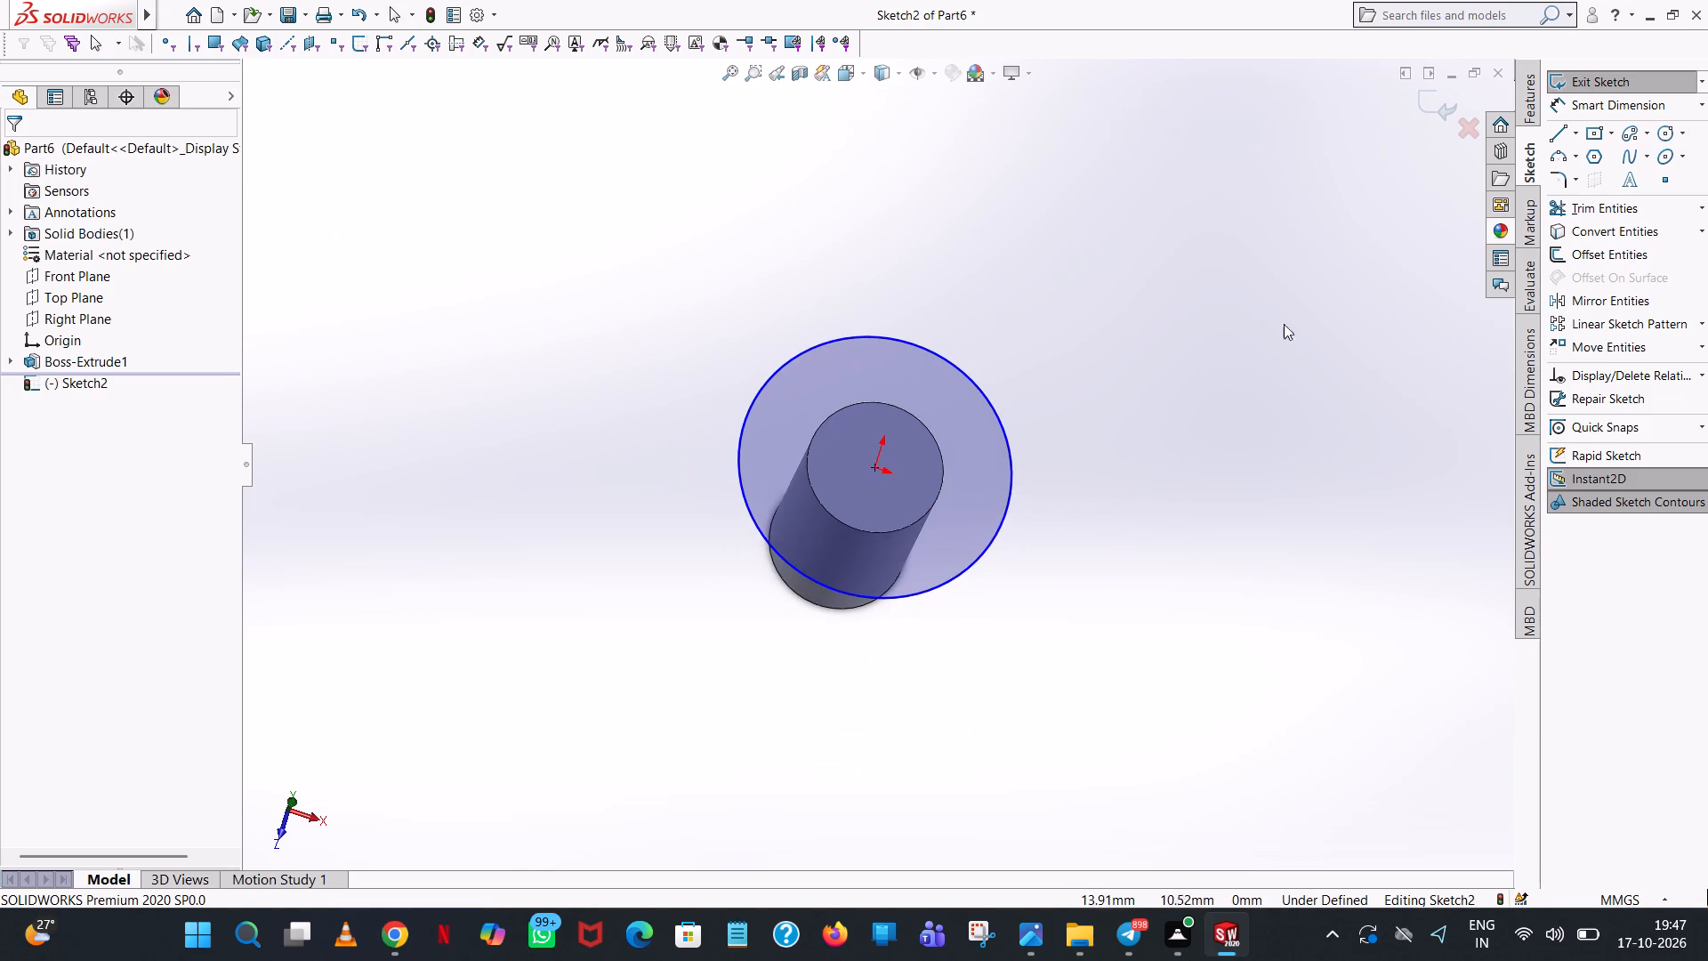
click(1629, 114)
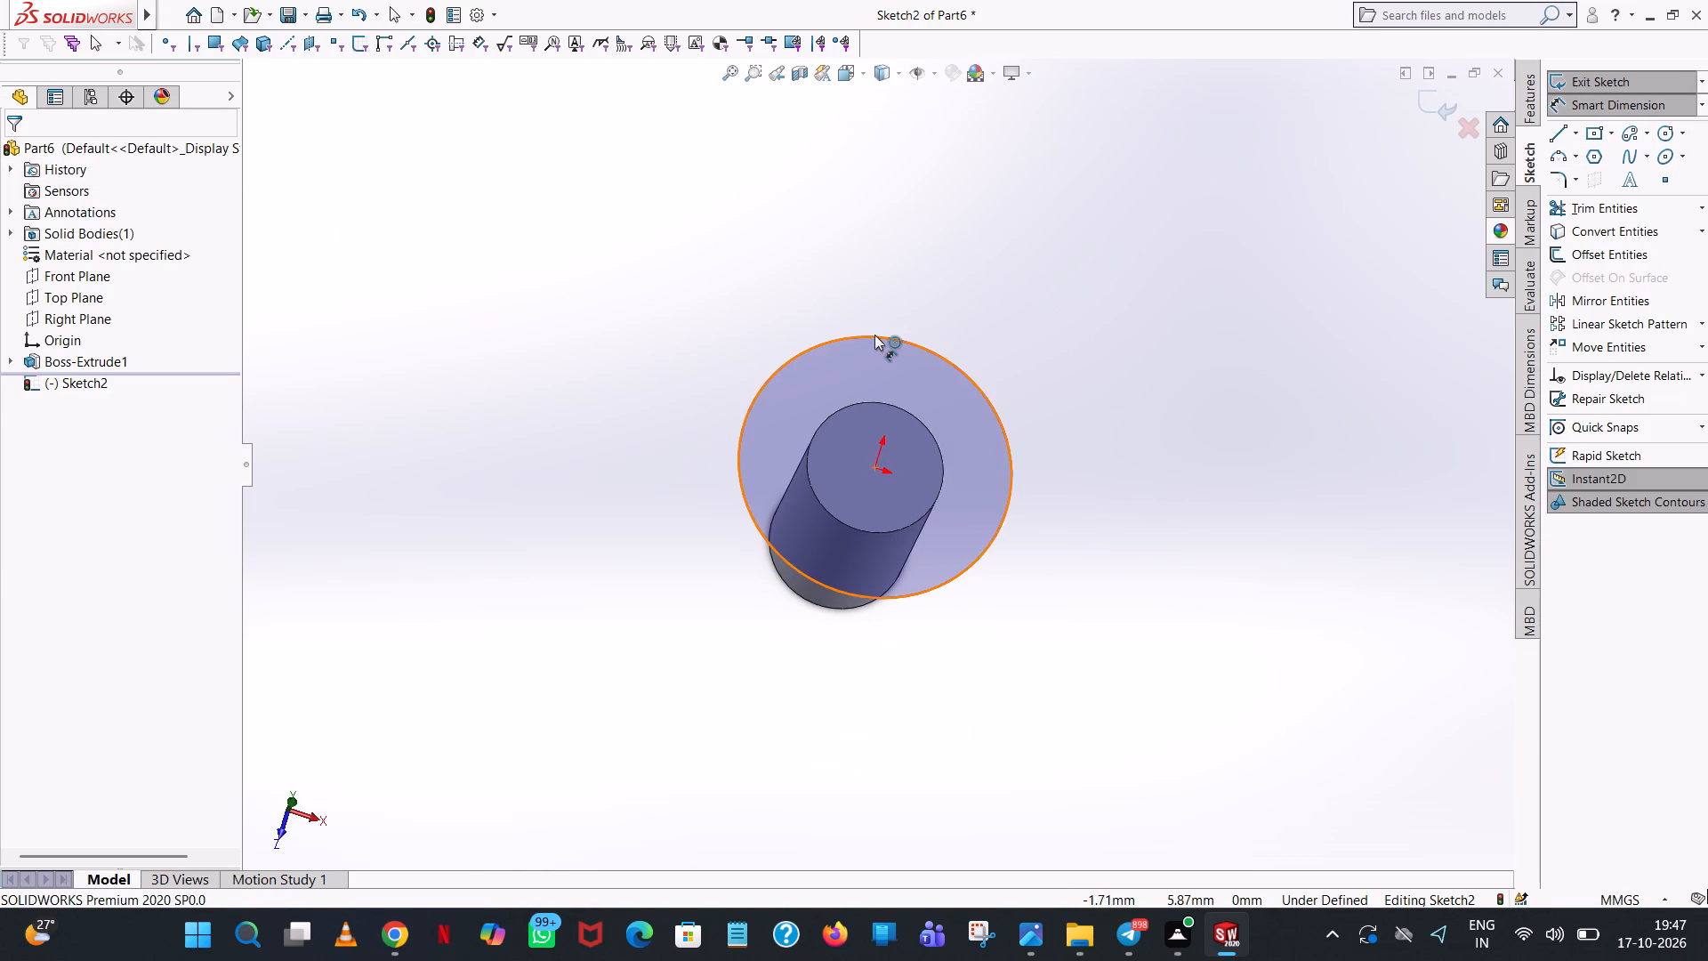
click(874, 335)
click(432, 263)
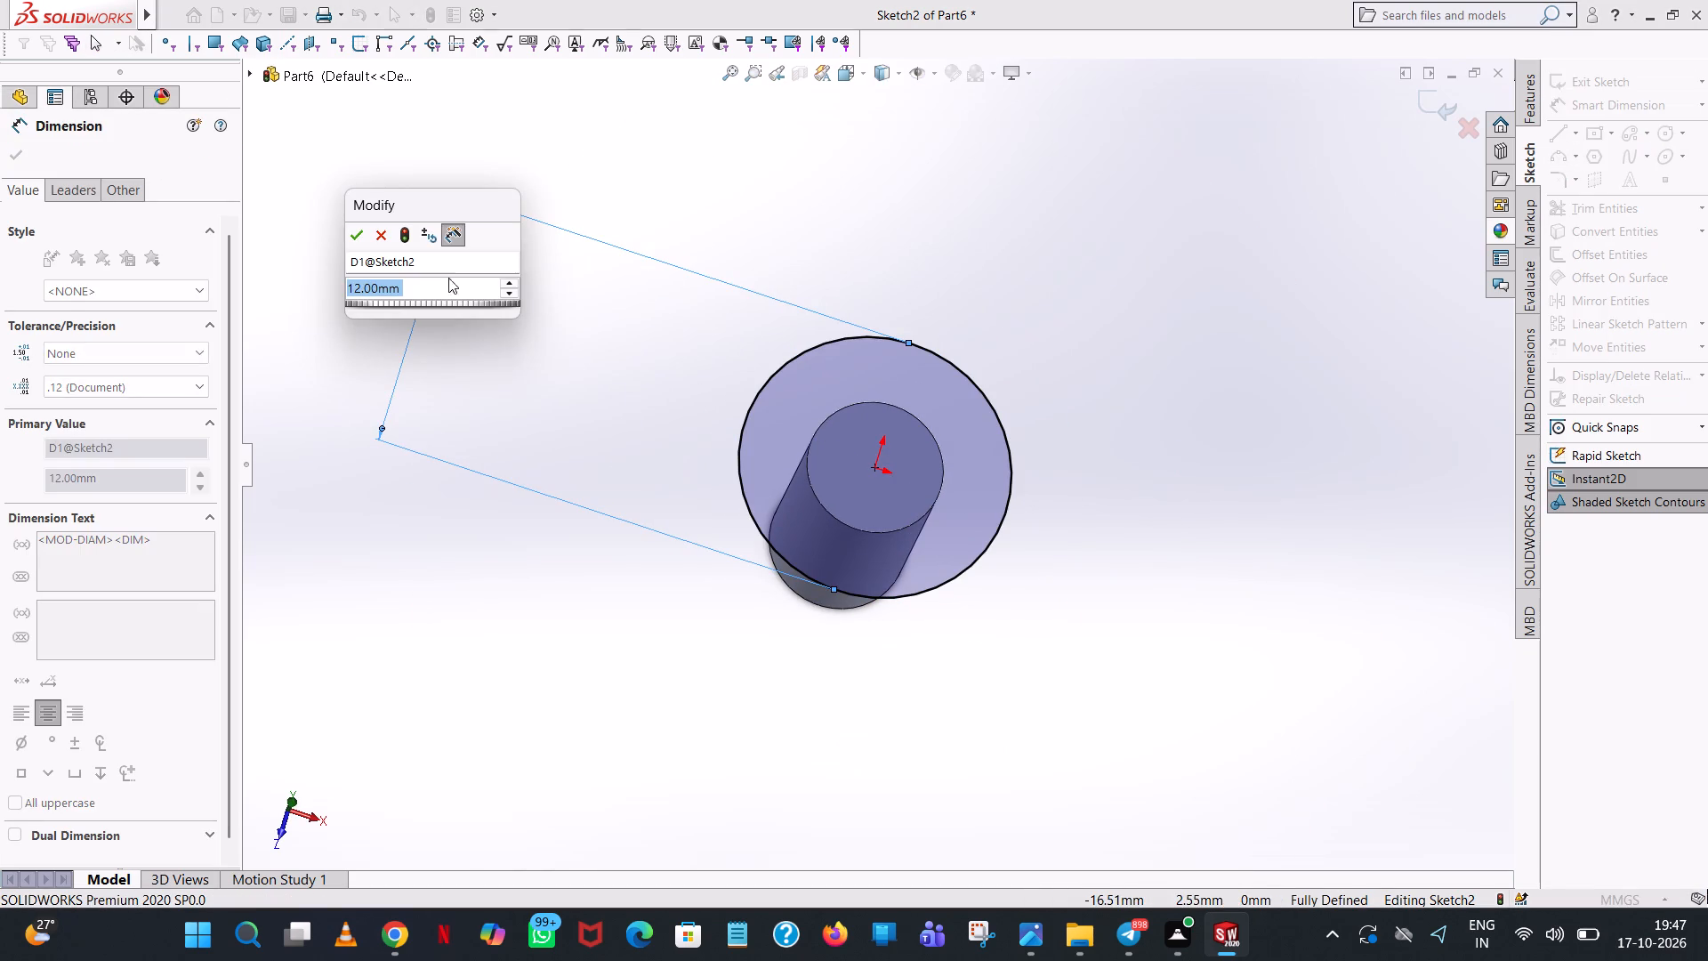
click(352, 238)
click(782, 153)
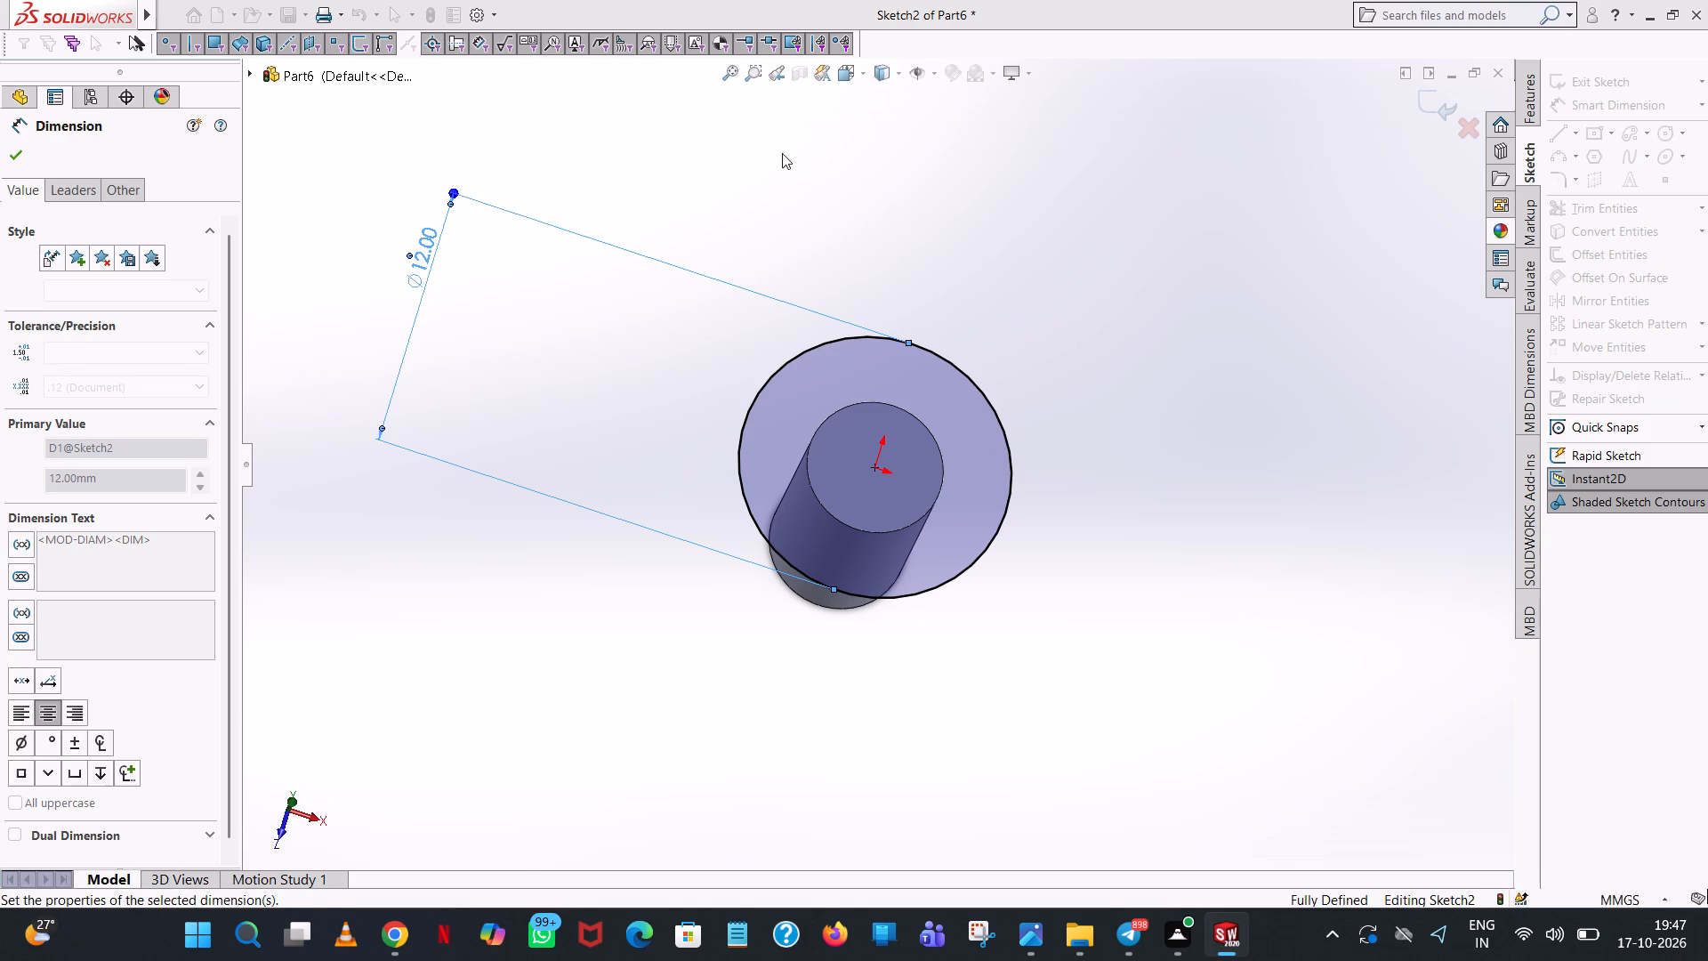
Extrude the 12 mm circle 2 mm away from the shank as a merged blind boss to form the head.
click(1527, 88)
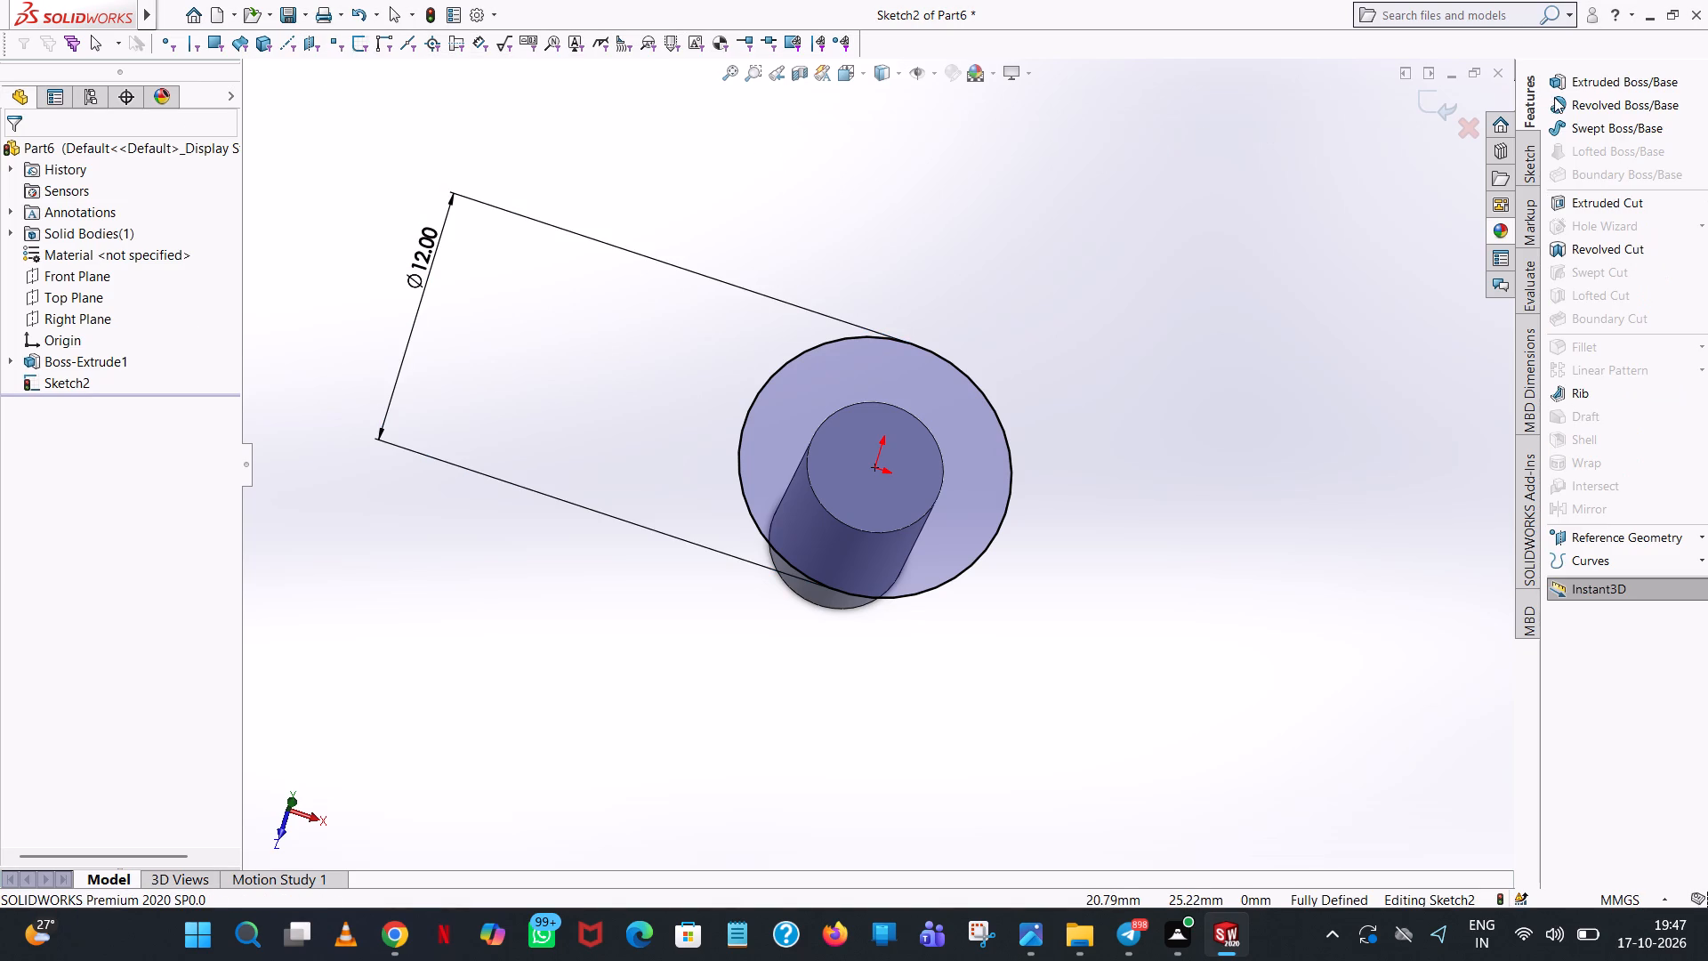
click(1608, 86)
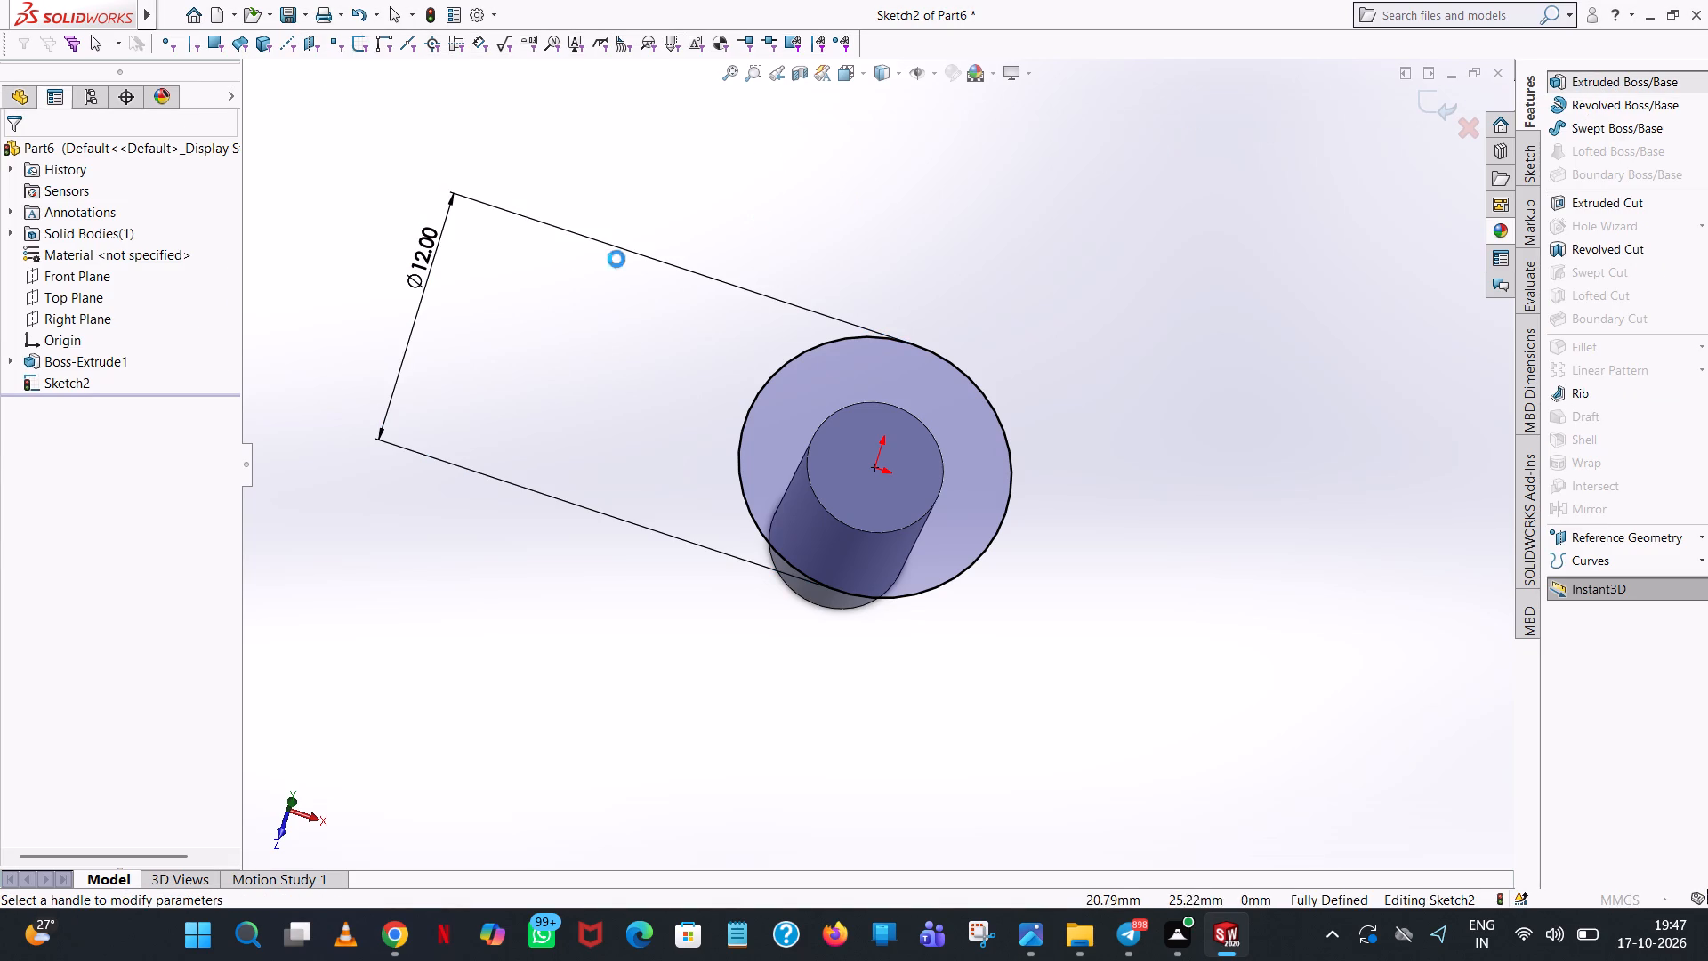
key(2)
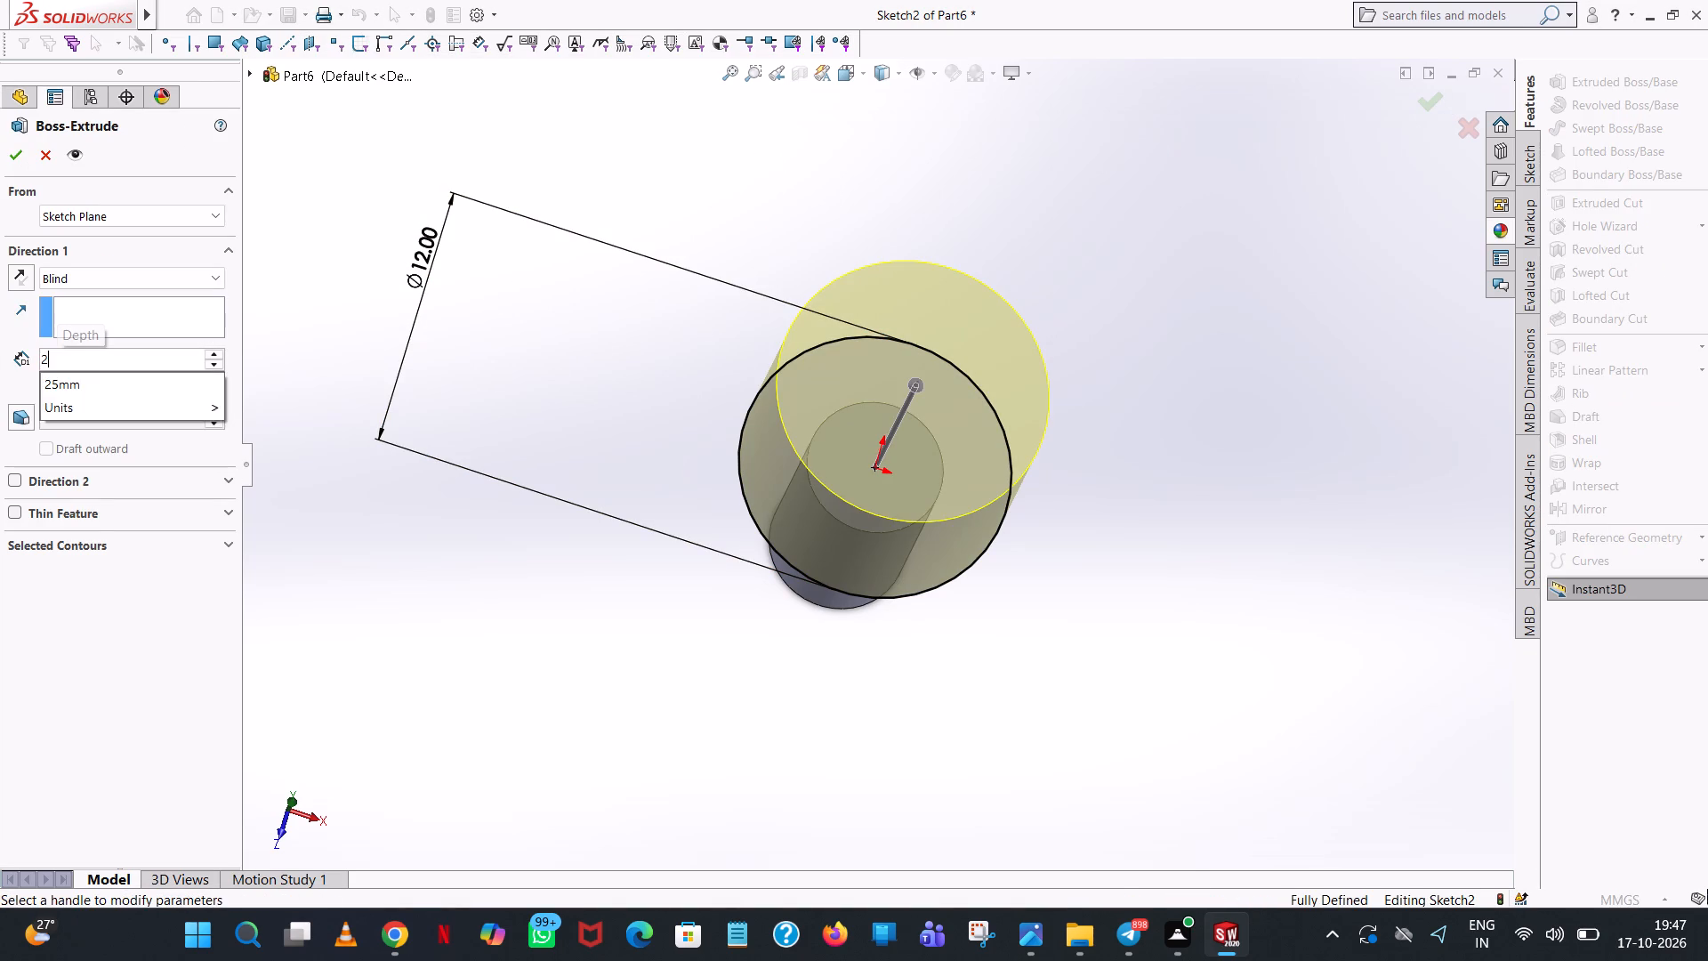
key(Return)
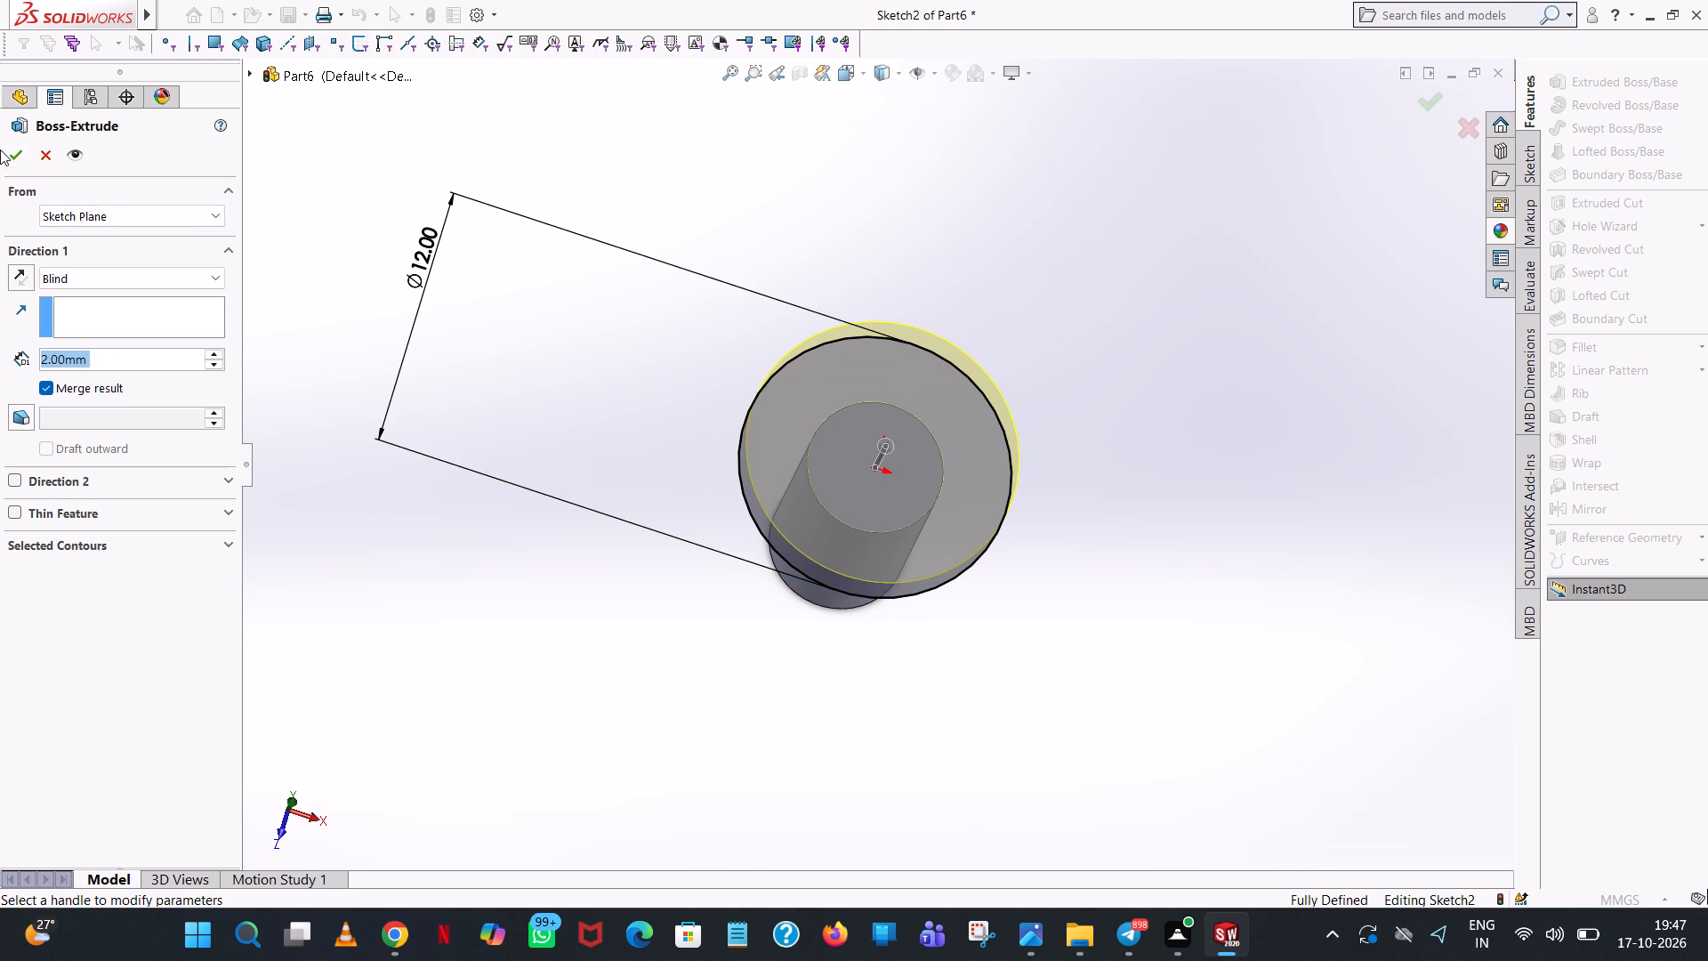
click(0, 149)
click(12, 155)
click(1108, 322)
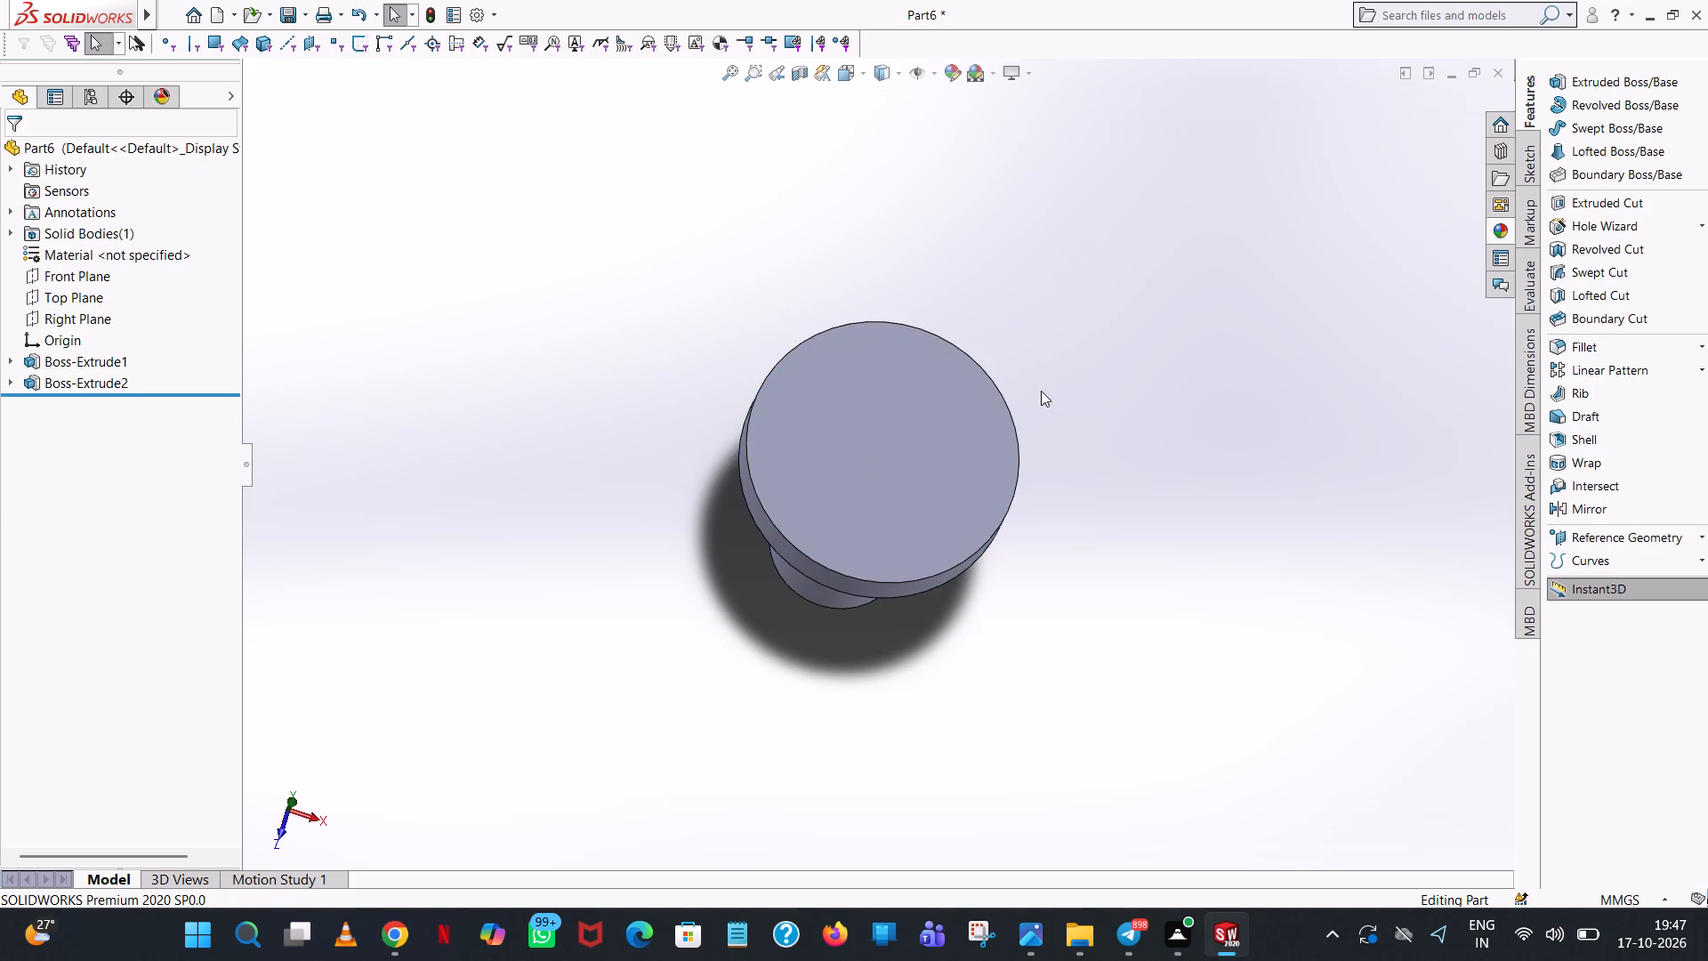
middle_drag(1041, 391, 1274, 300)
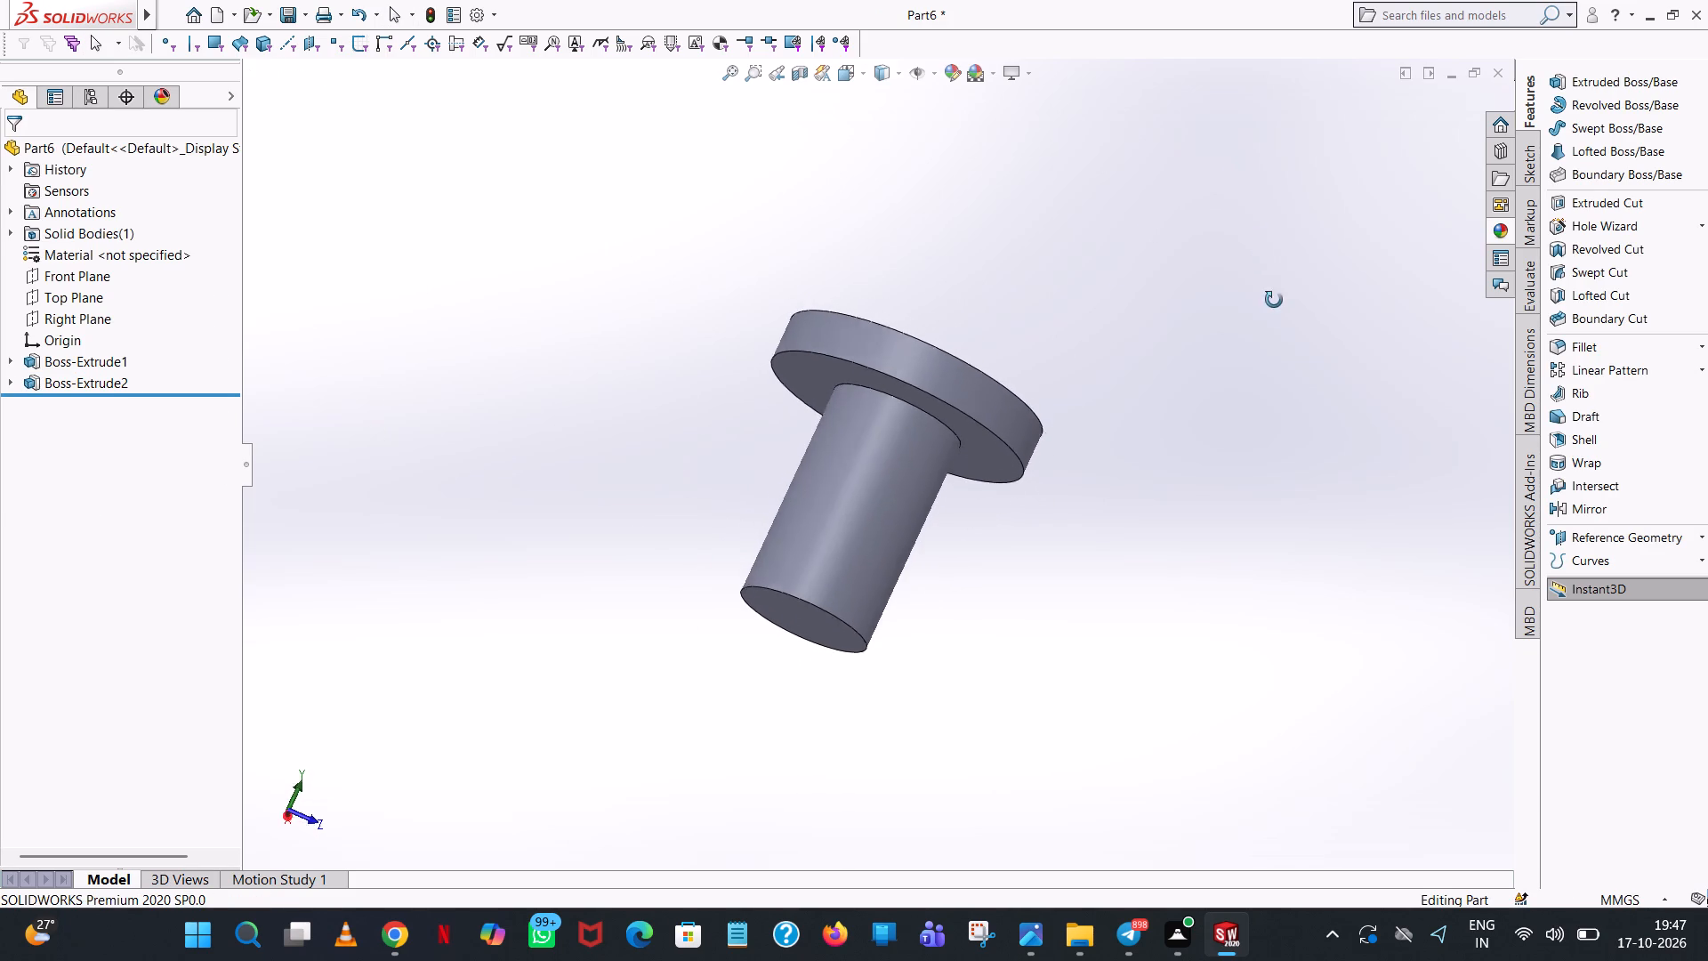
middle_drag(1274, 300, 1274, 310)
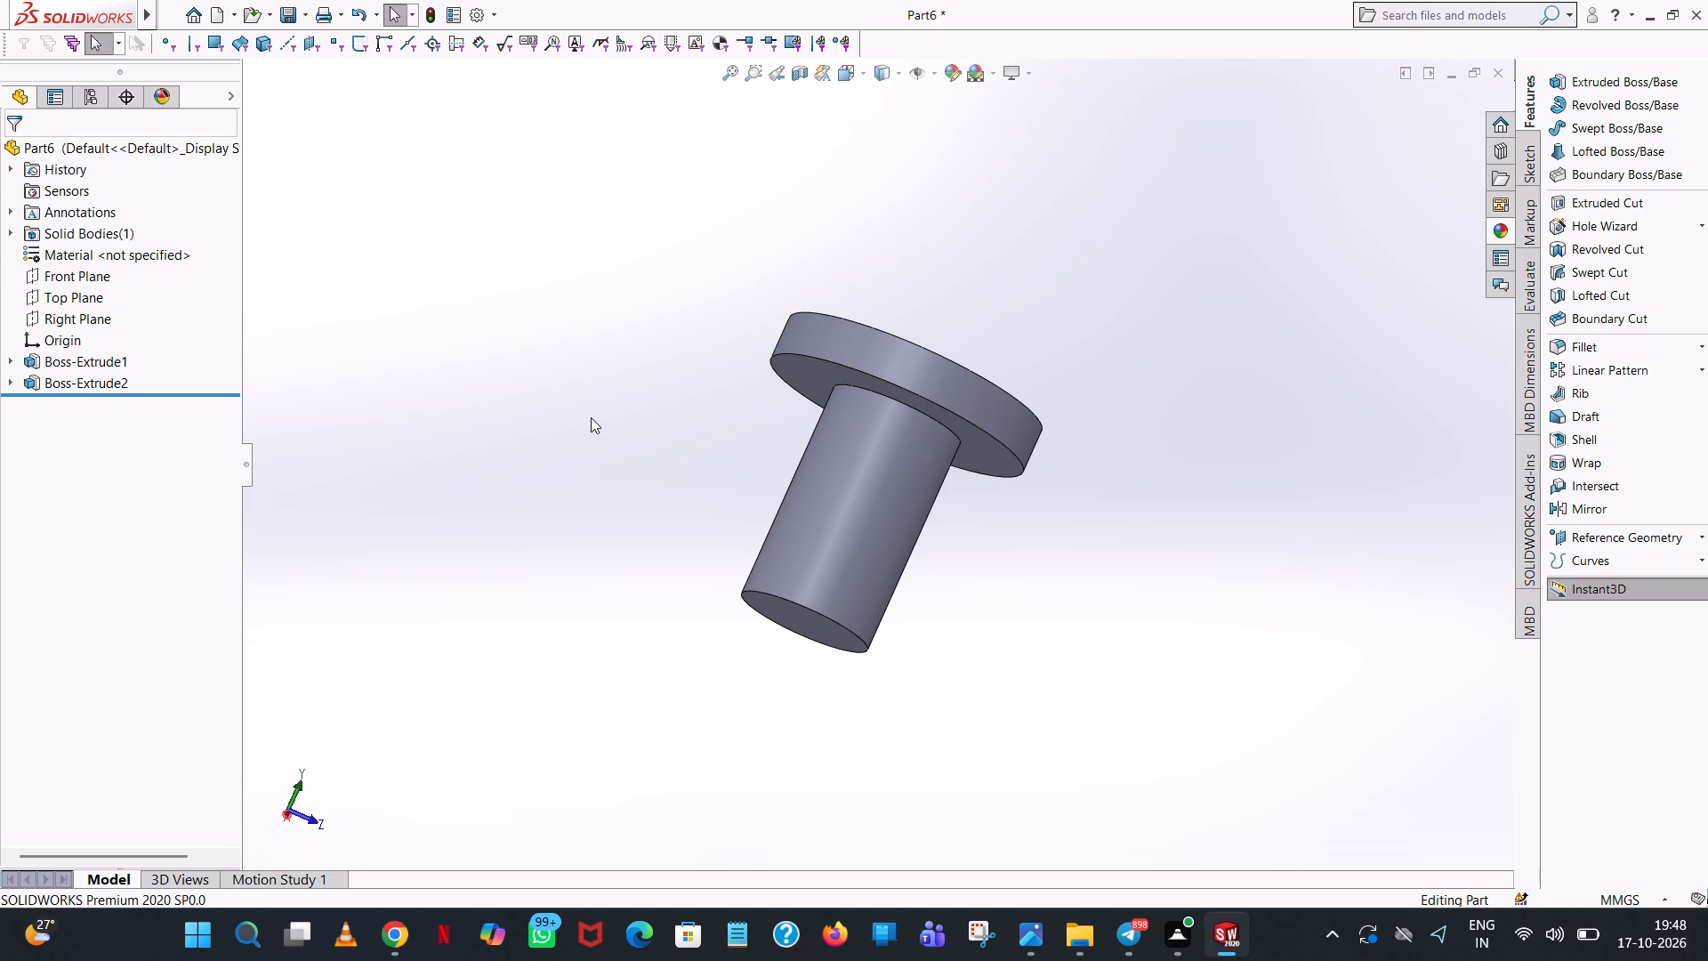
Save the part as pin in the universal joint folder.
click(287, 6)
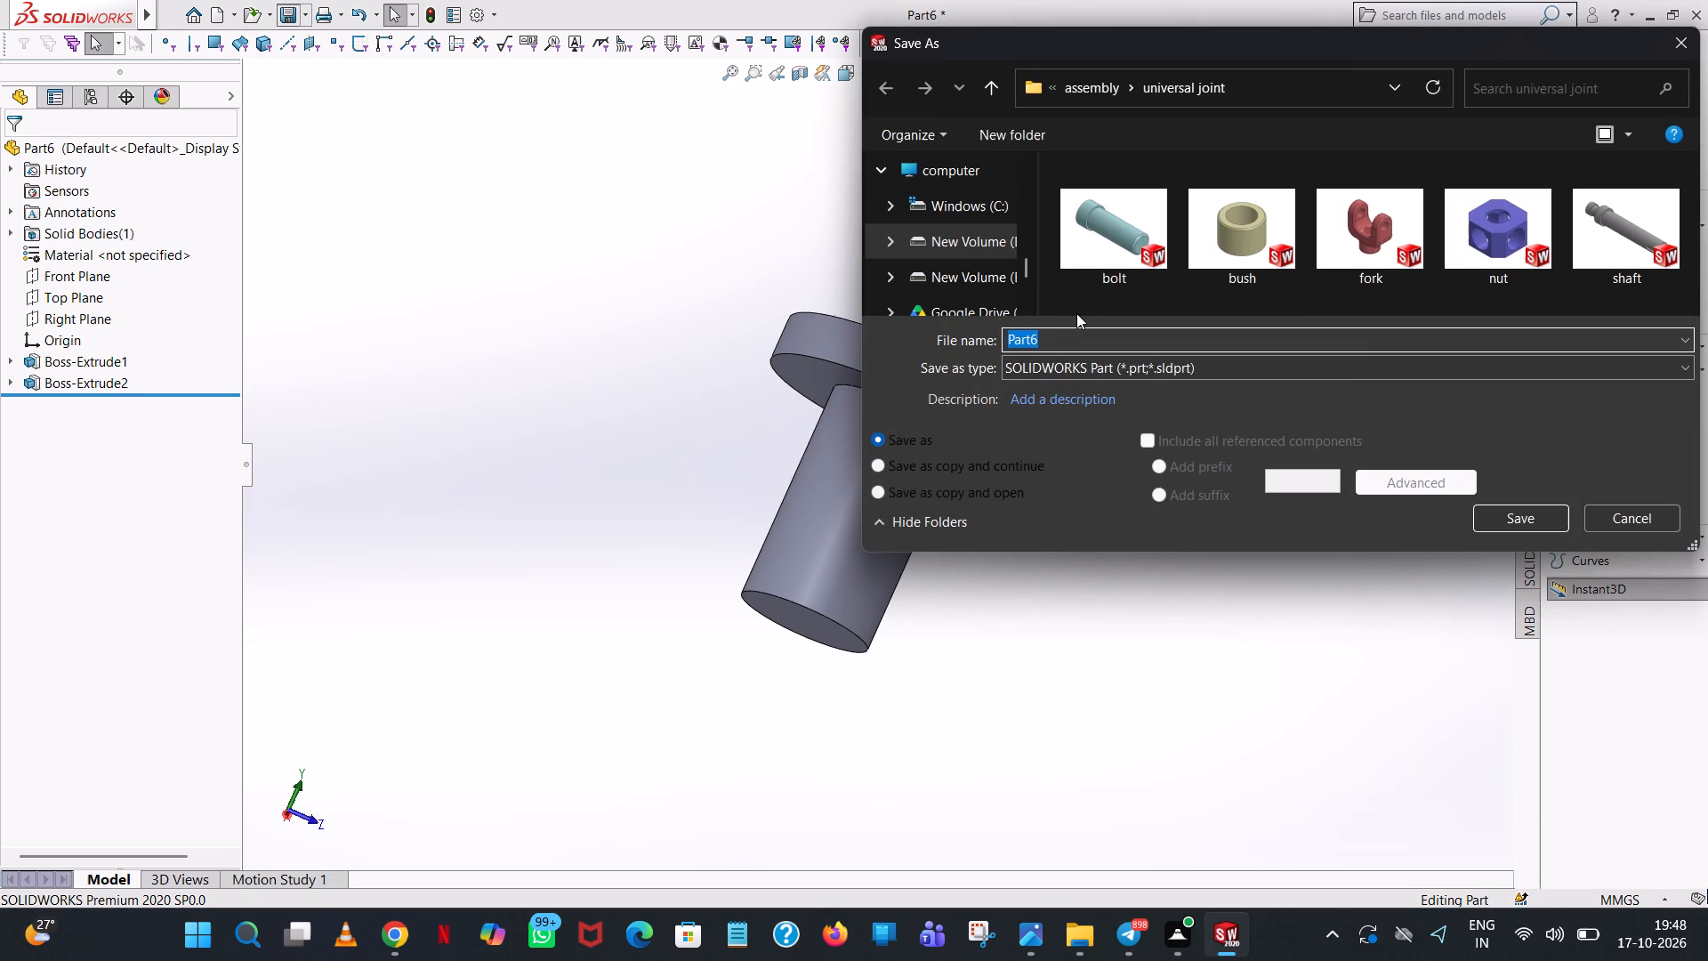
text(pin)
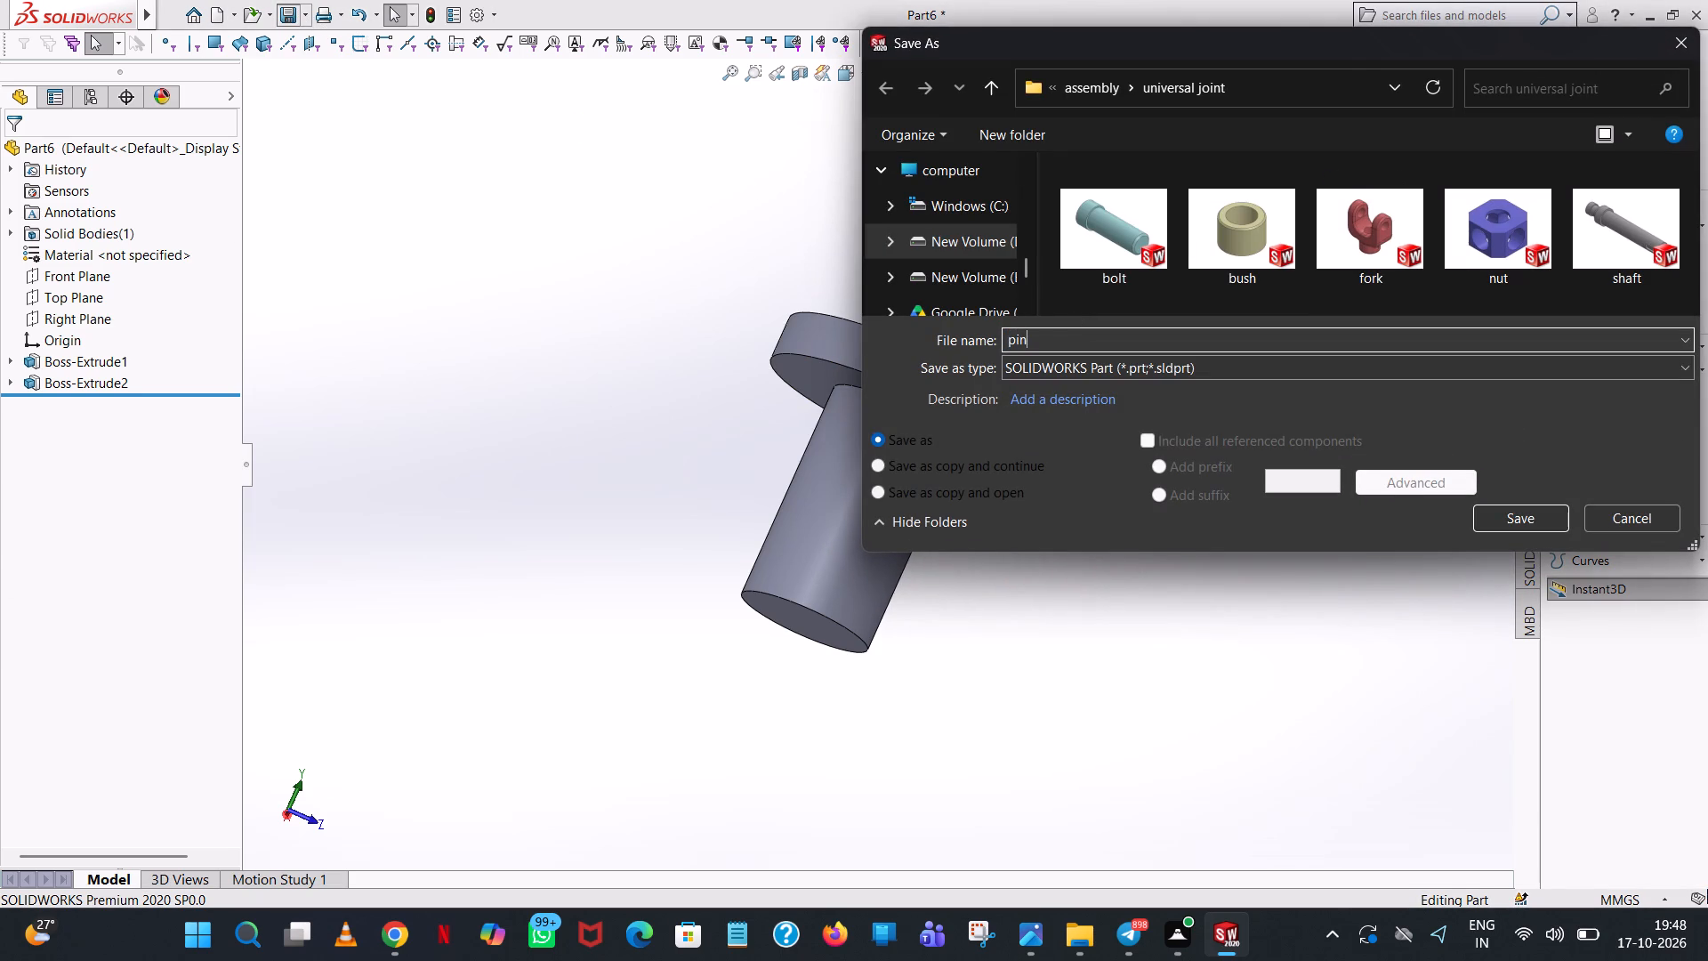
click(1514, 518)
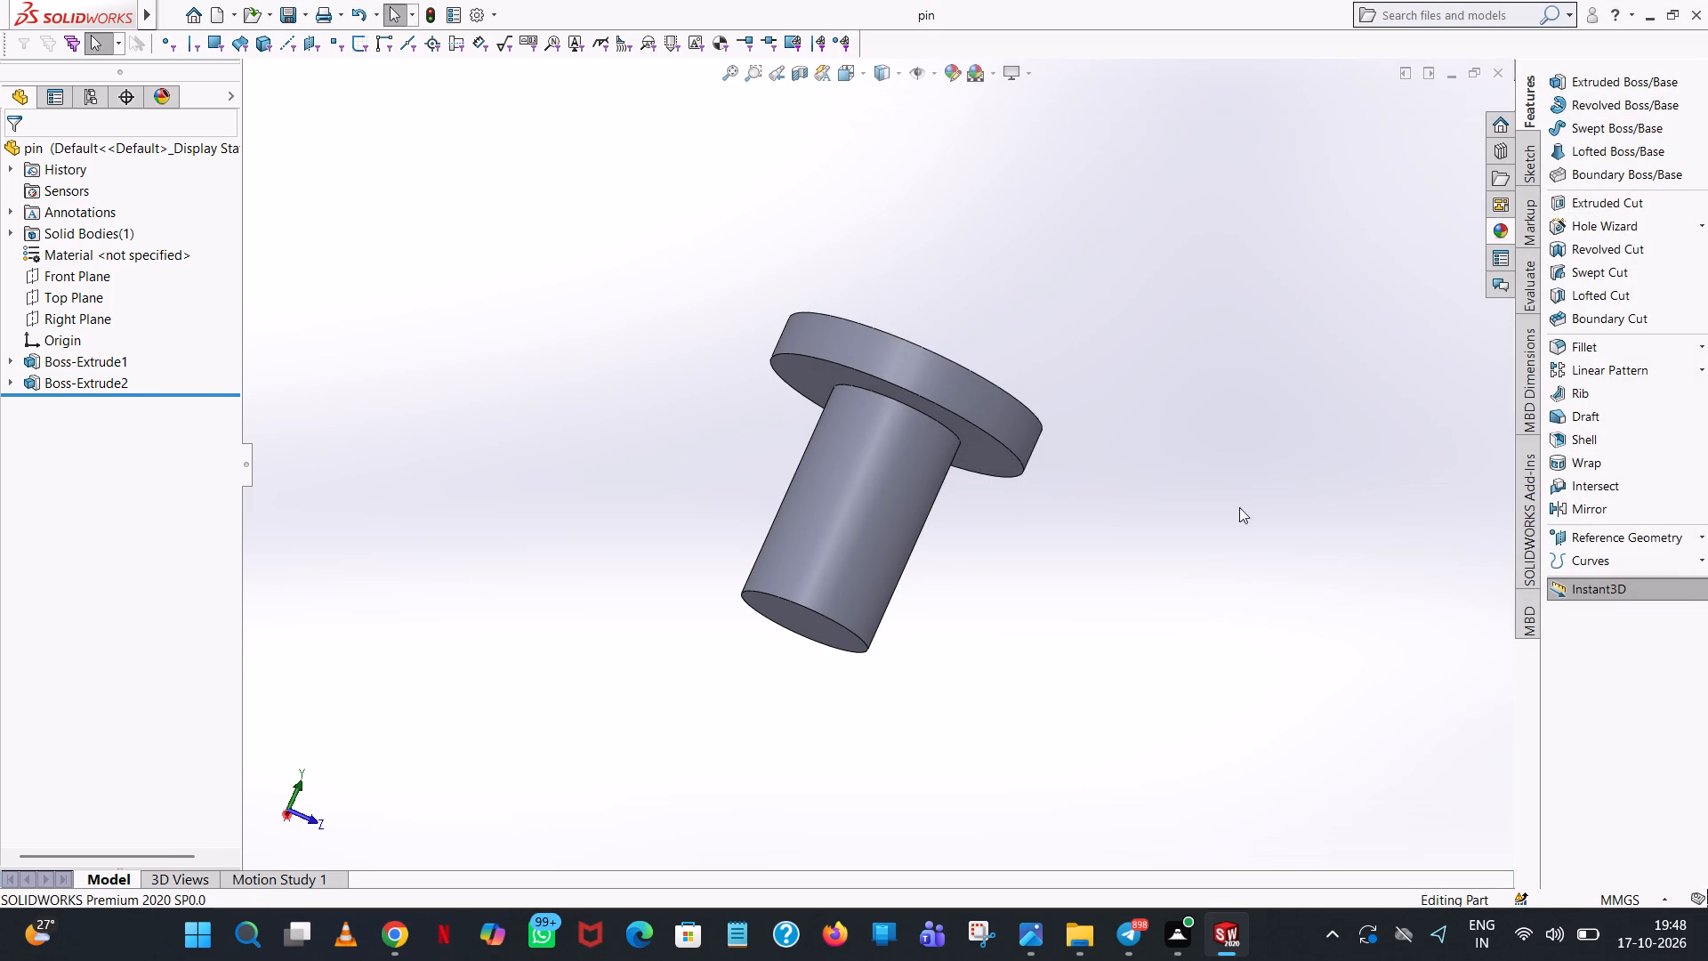
Save a copy of the pin in Adobe Portable Document Format (*.pdf) in the universal joint folder.
click(306, 14)
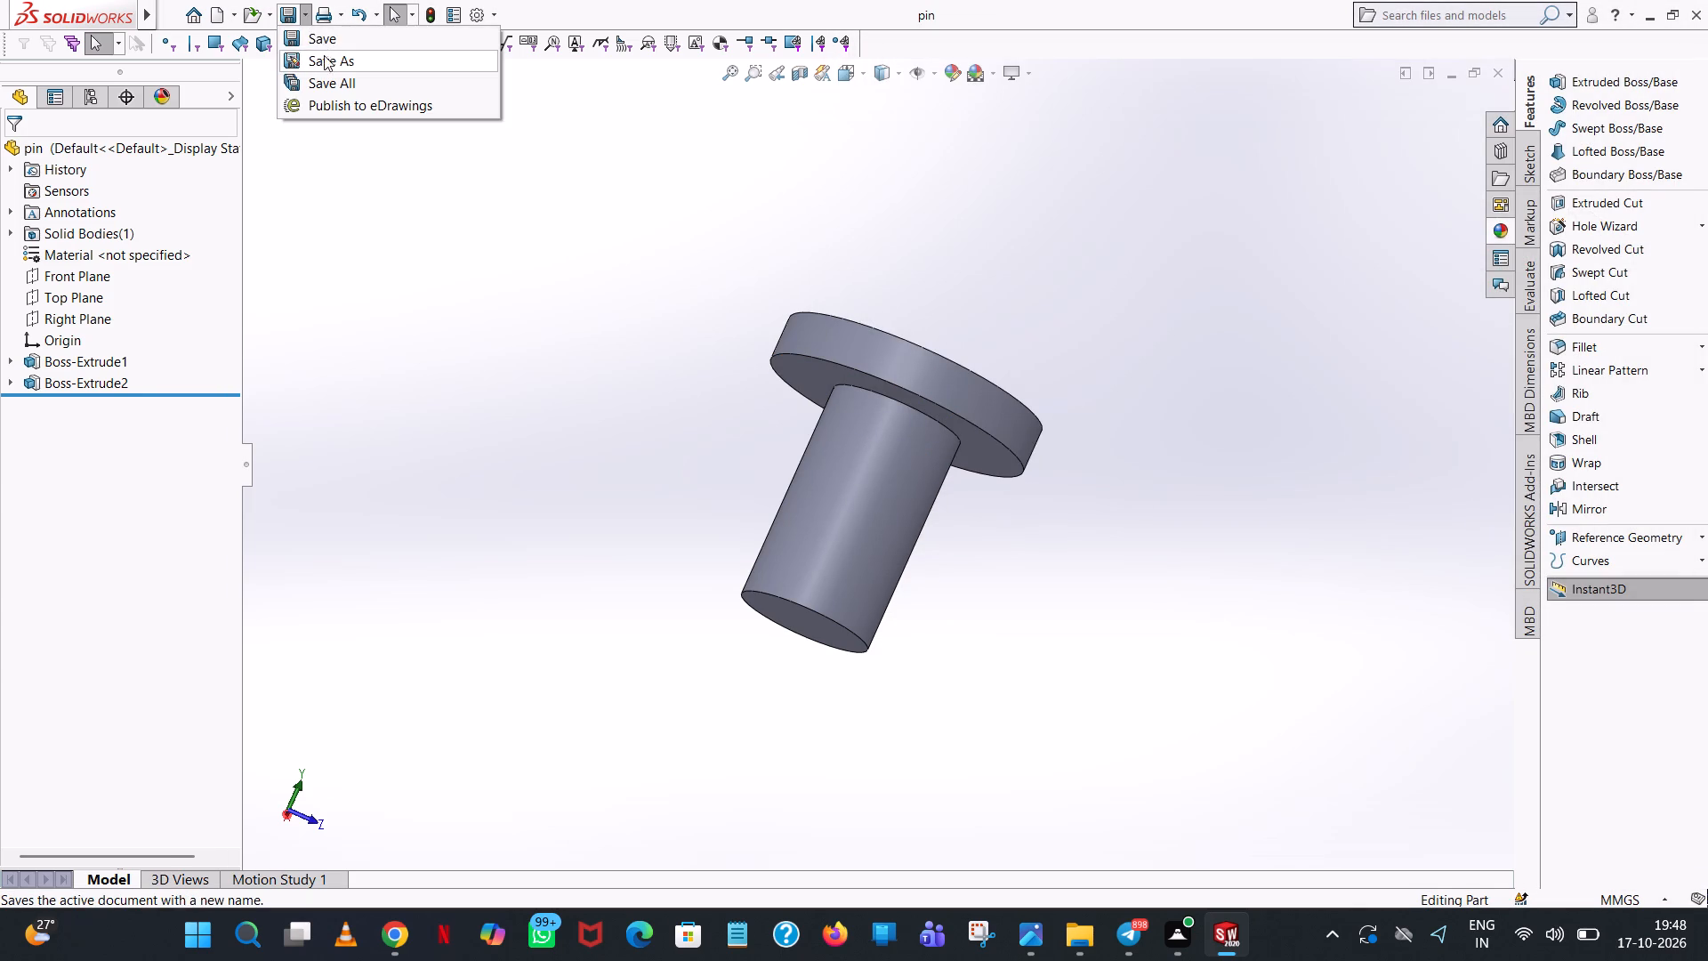
click(324, 55)
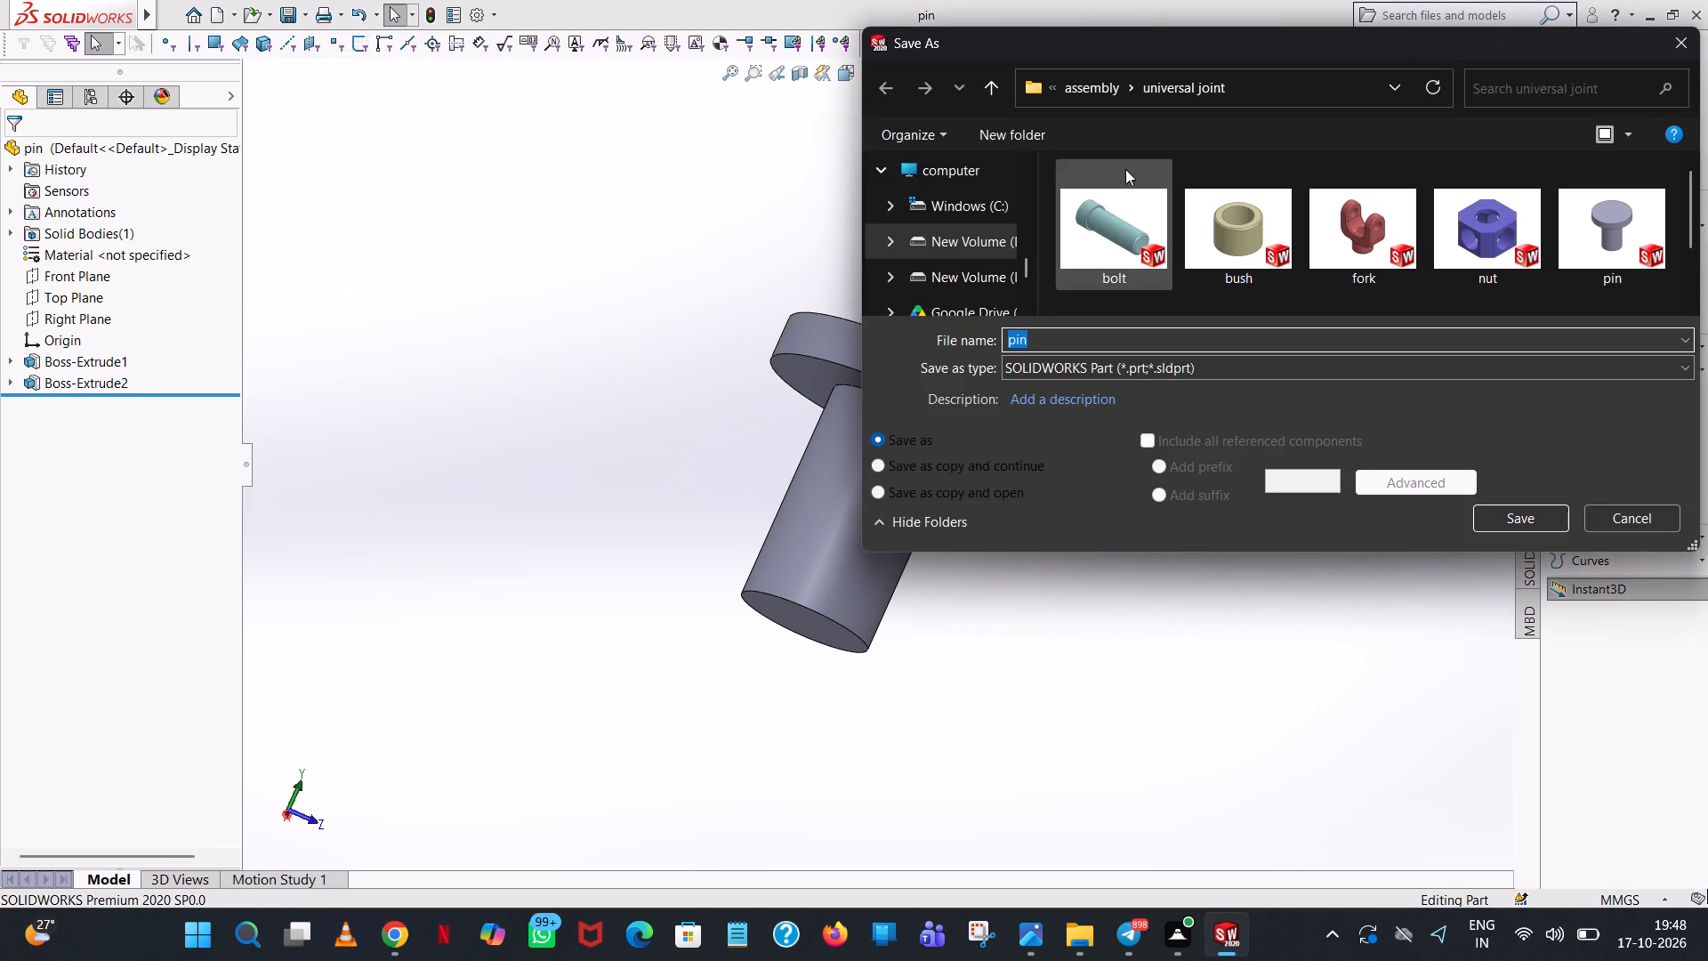
click(1101, 361)
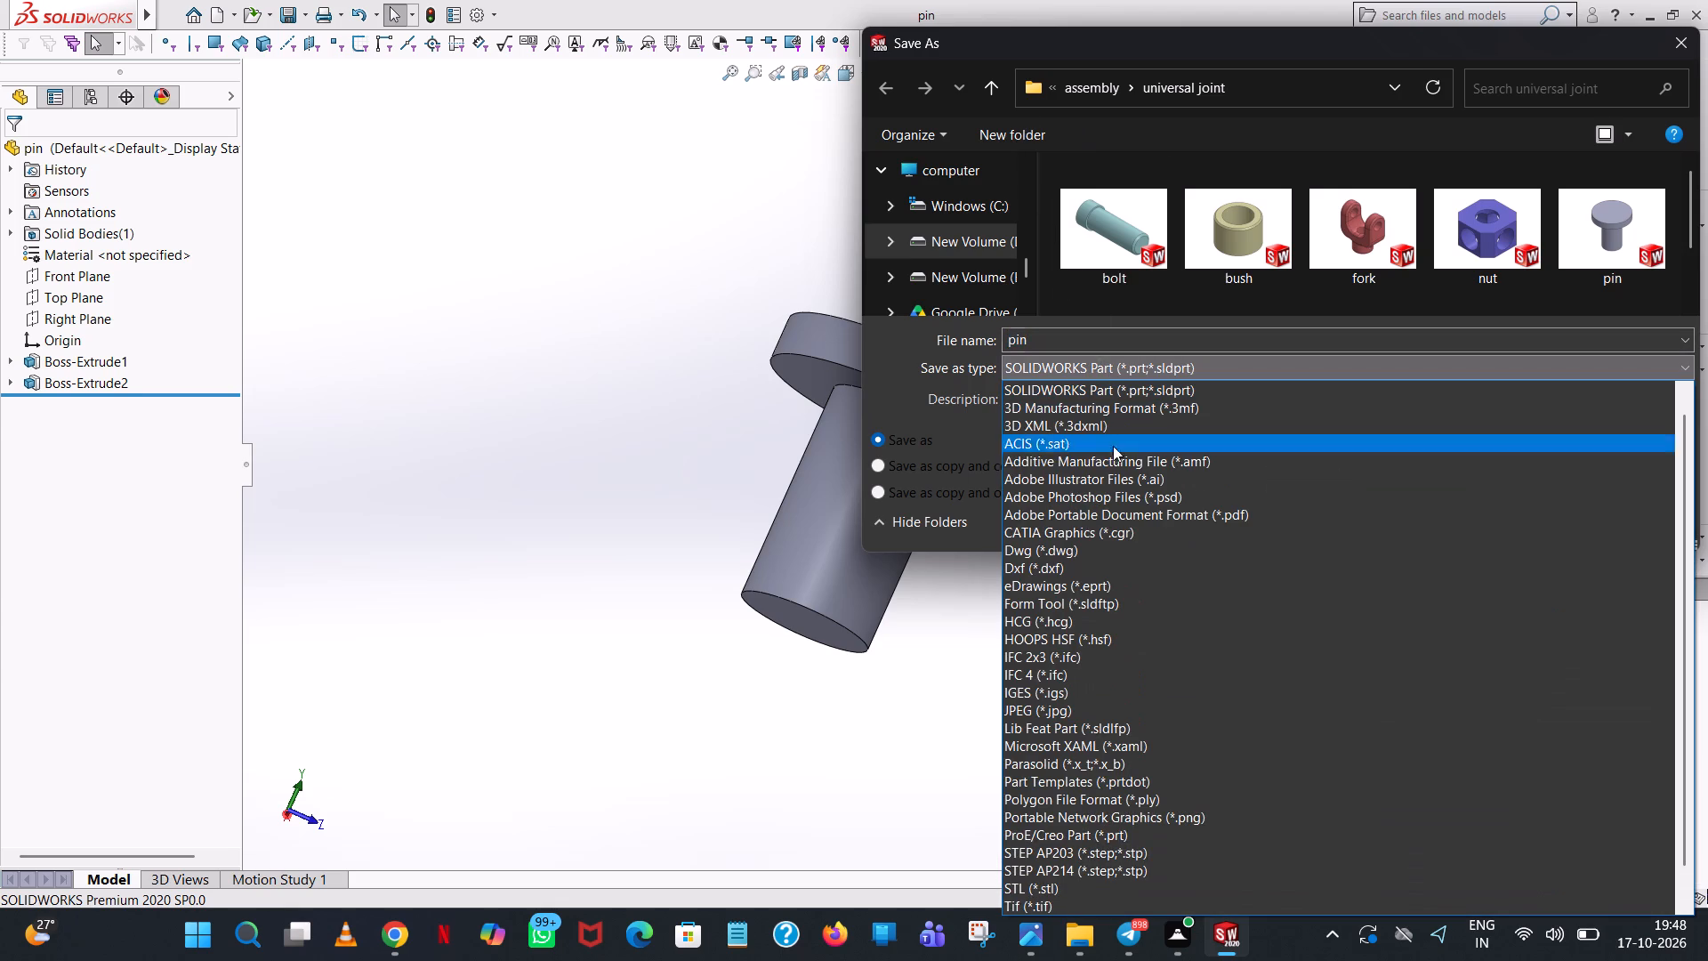
click(1183, 518)
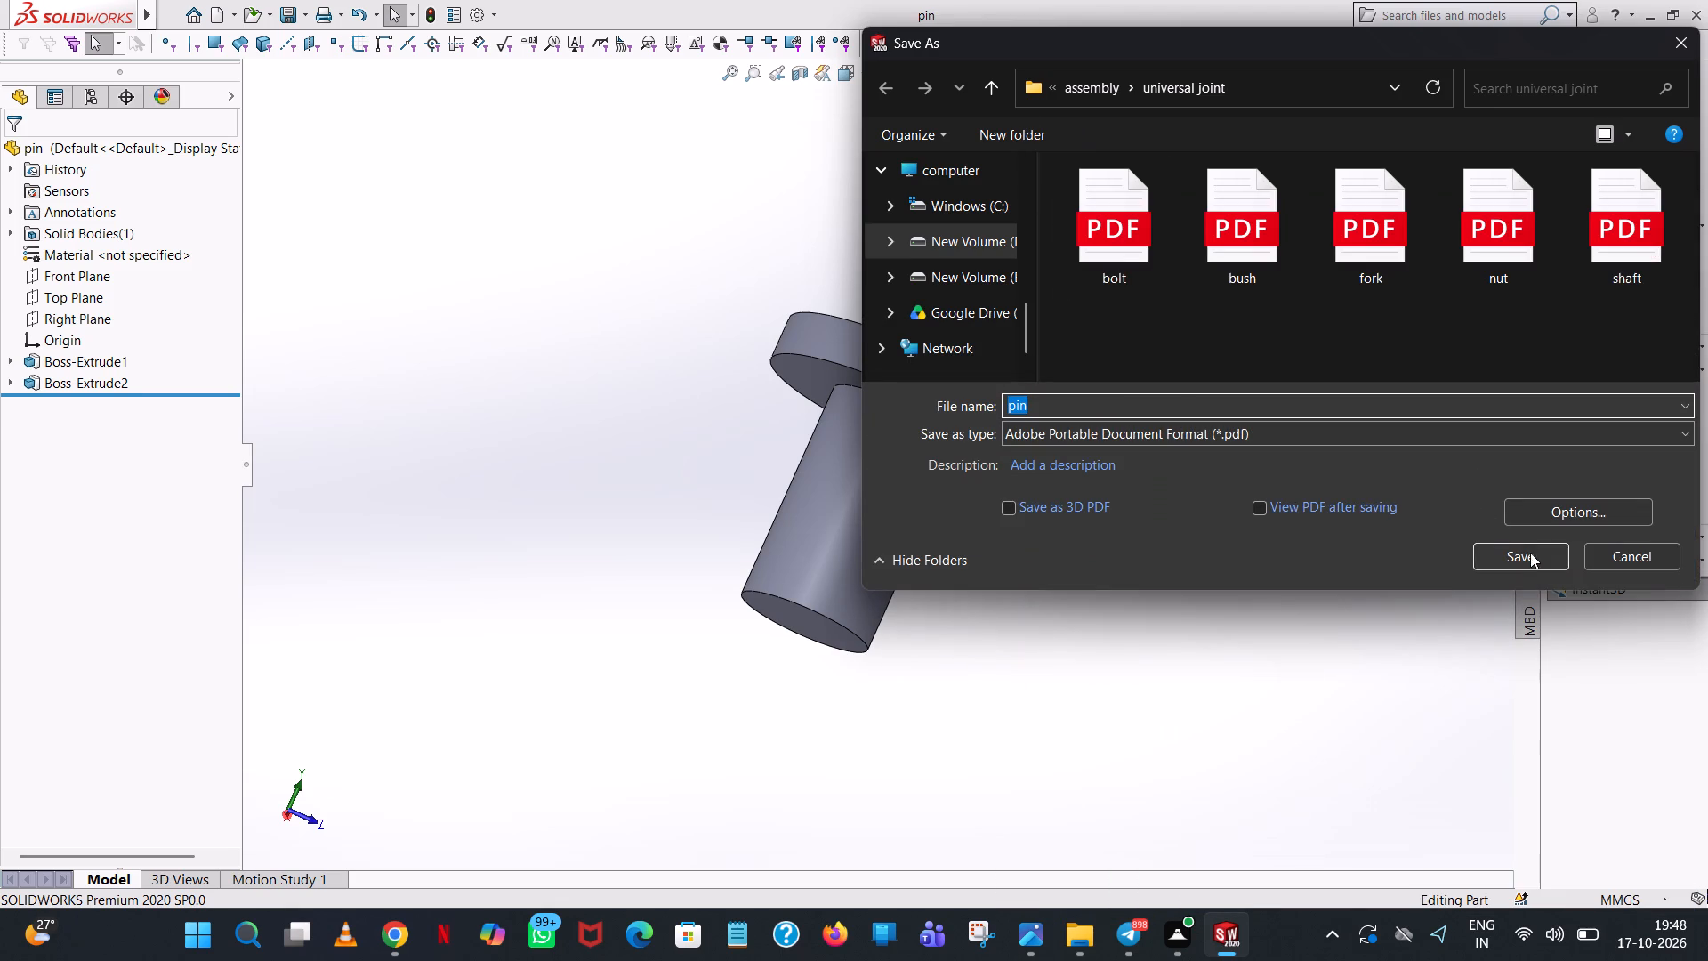
click(1520, 549)
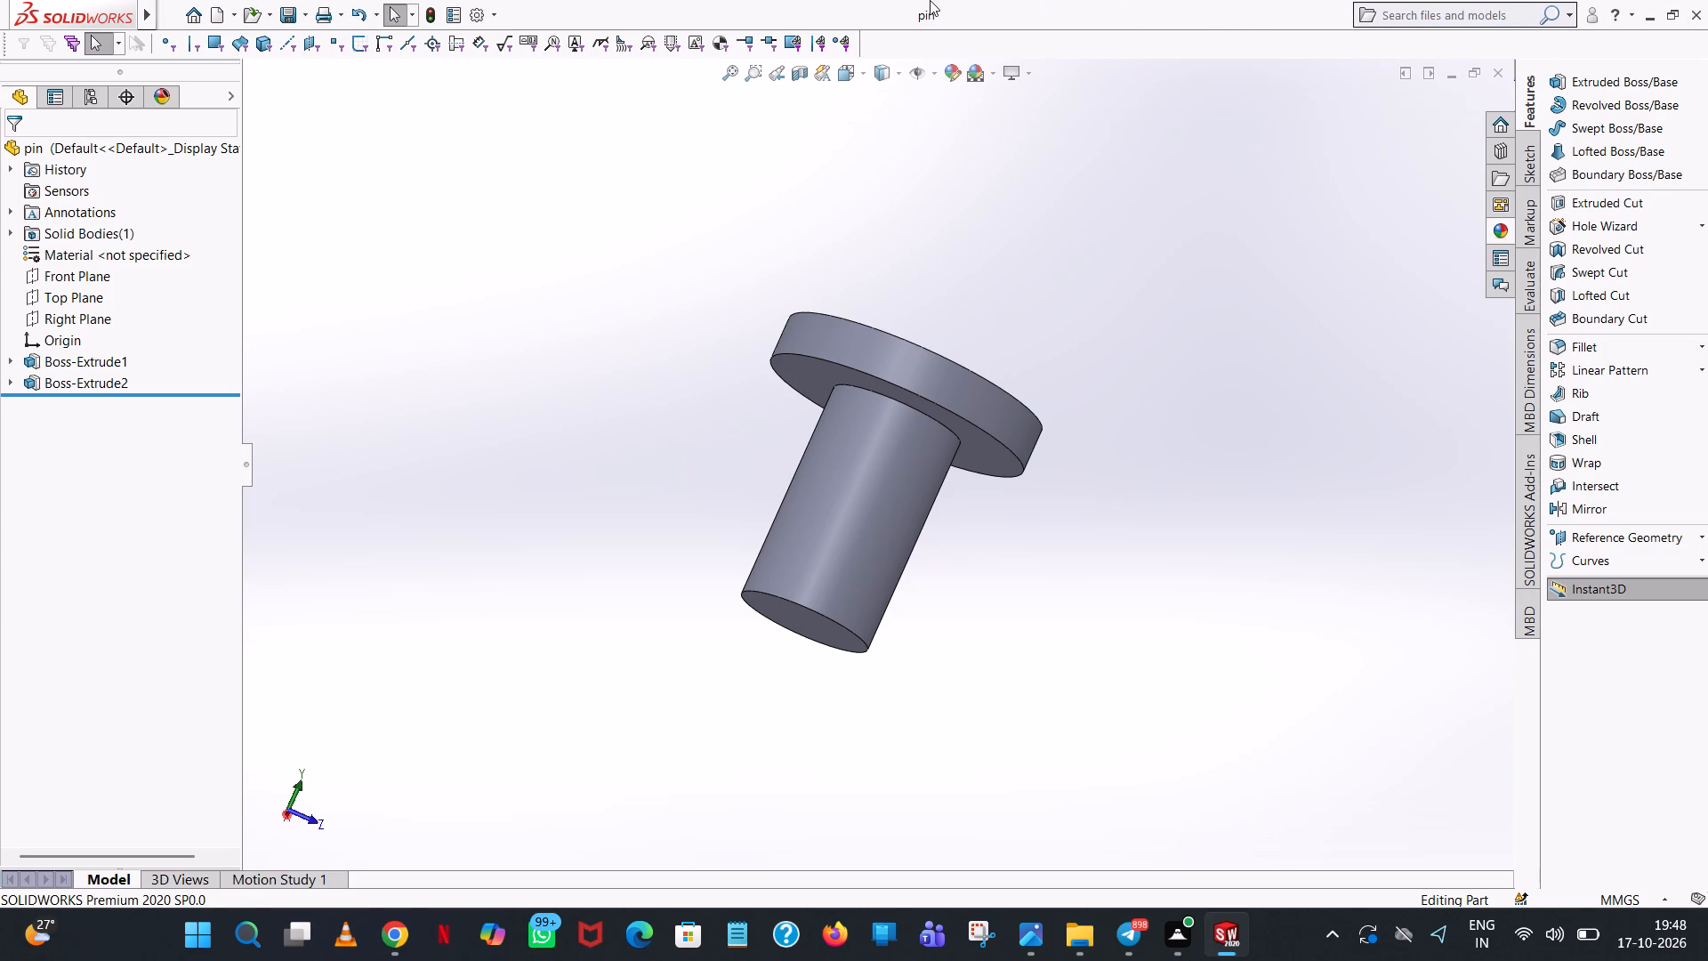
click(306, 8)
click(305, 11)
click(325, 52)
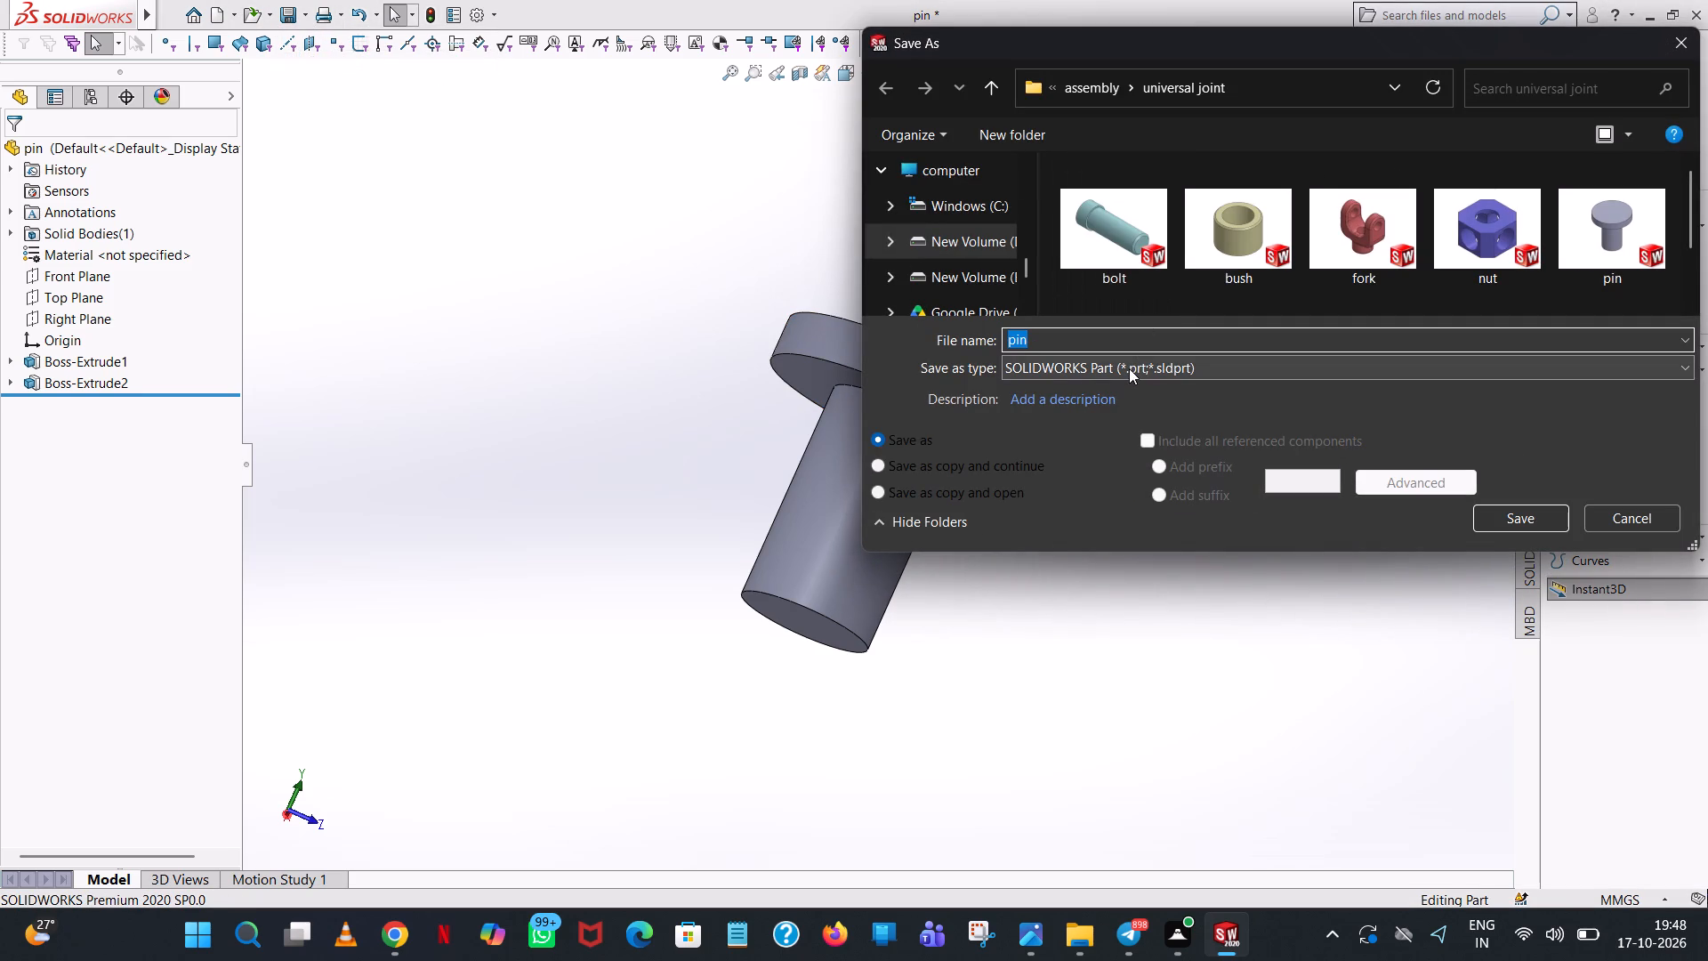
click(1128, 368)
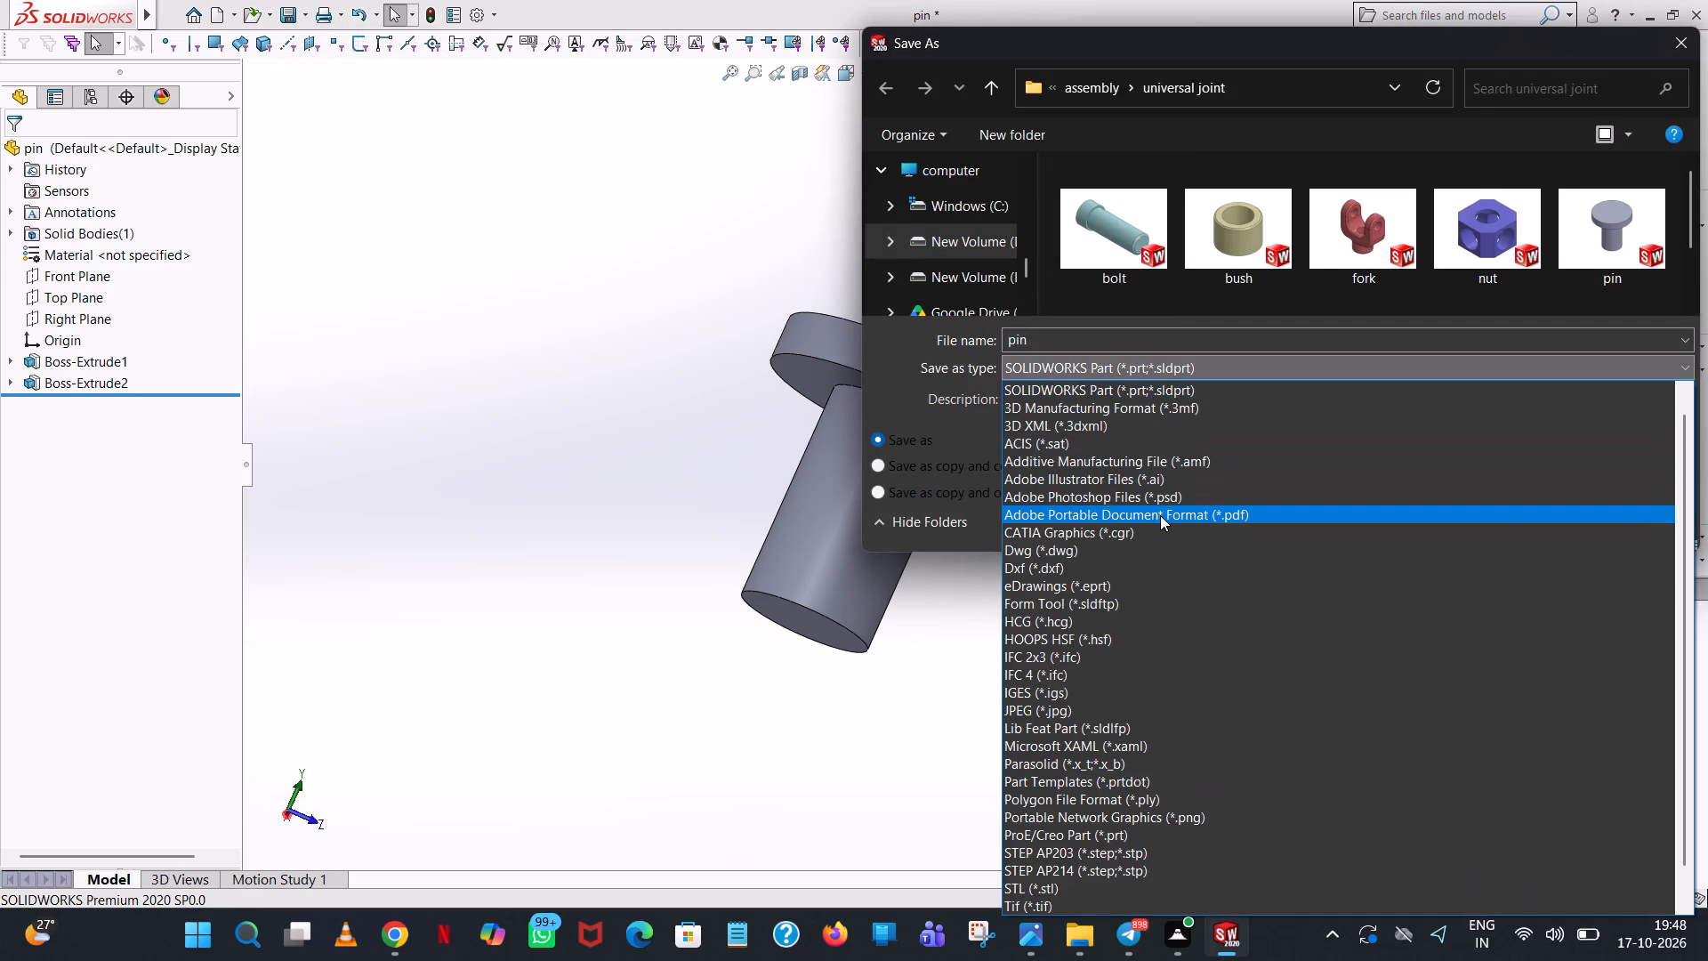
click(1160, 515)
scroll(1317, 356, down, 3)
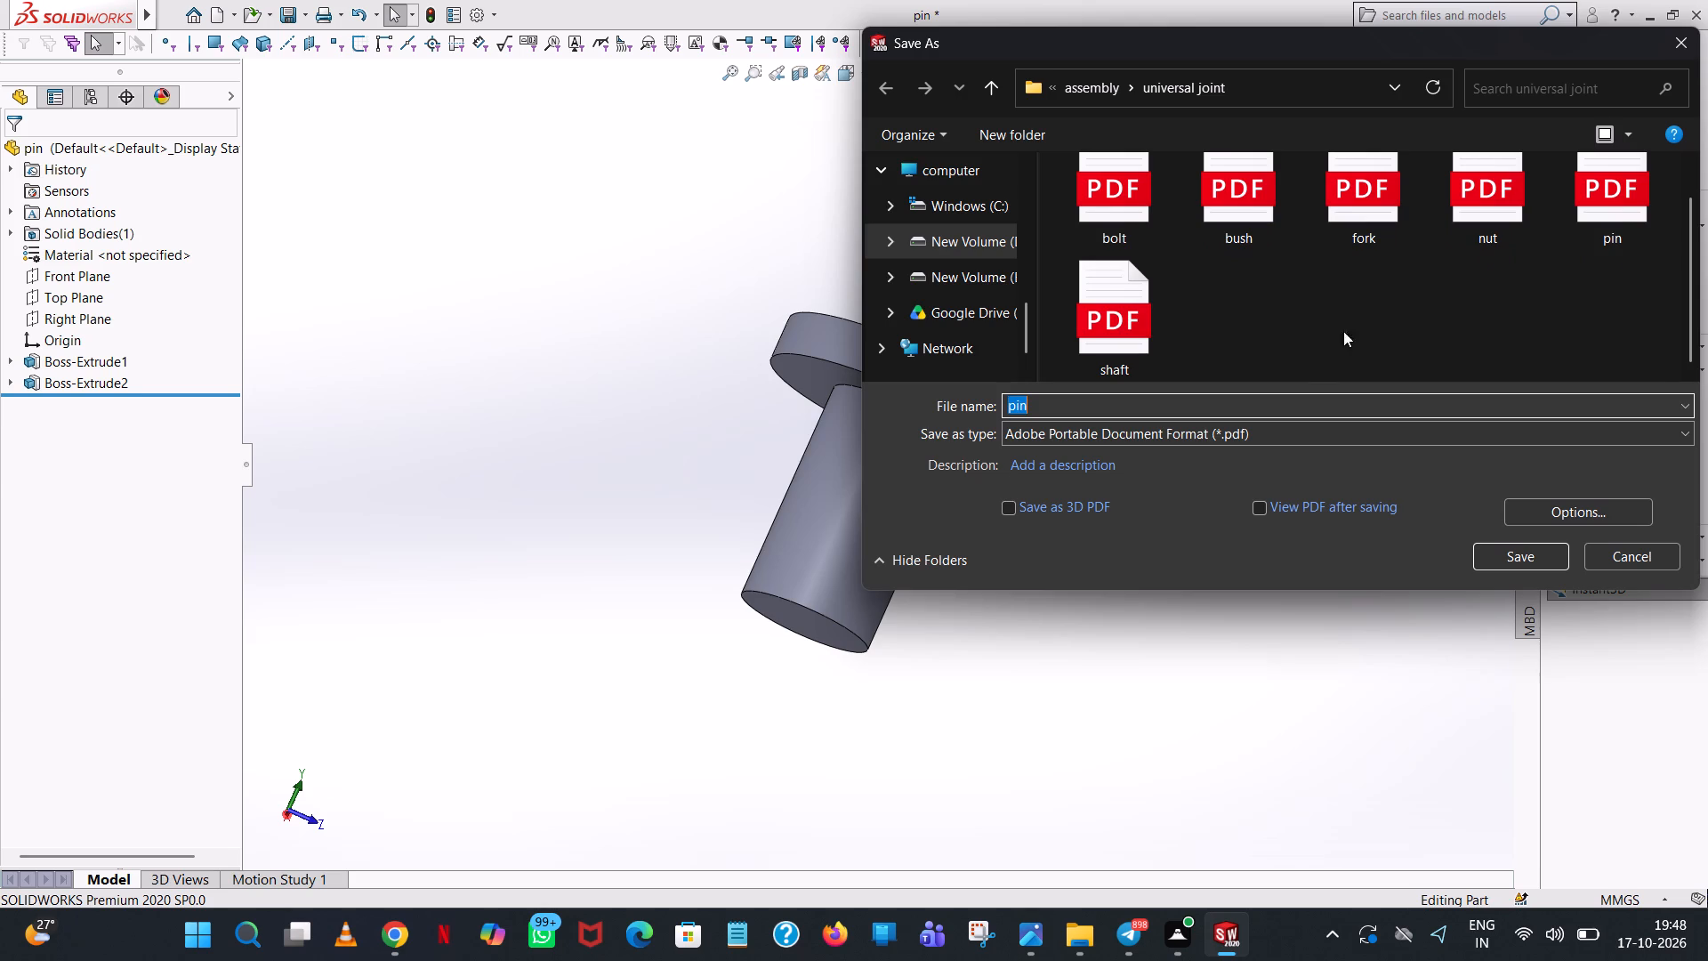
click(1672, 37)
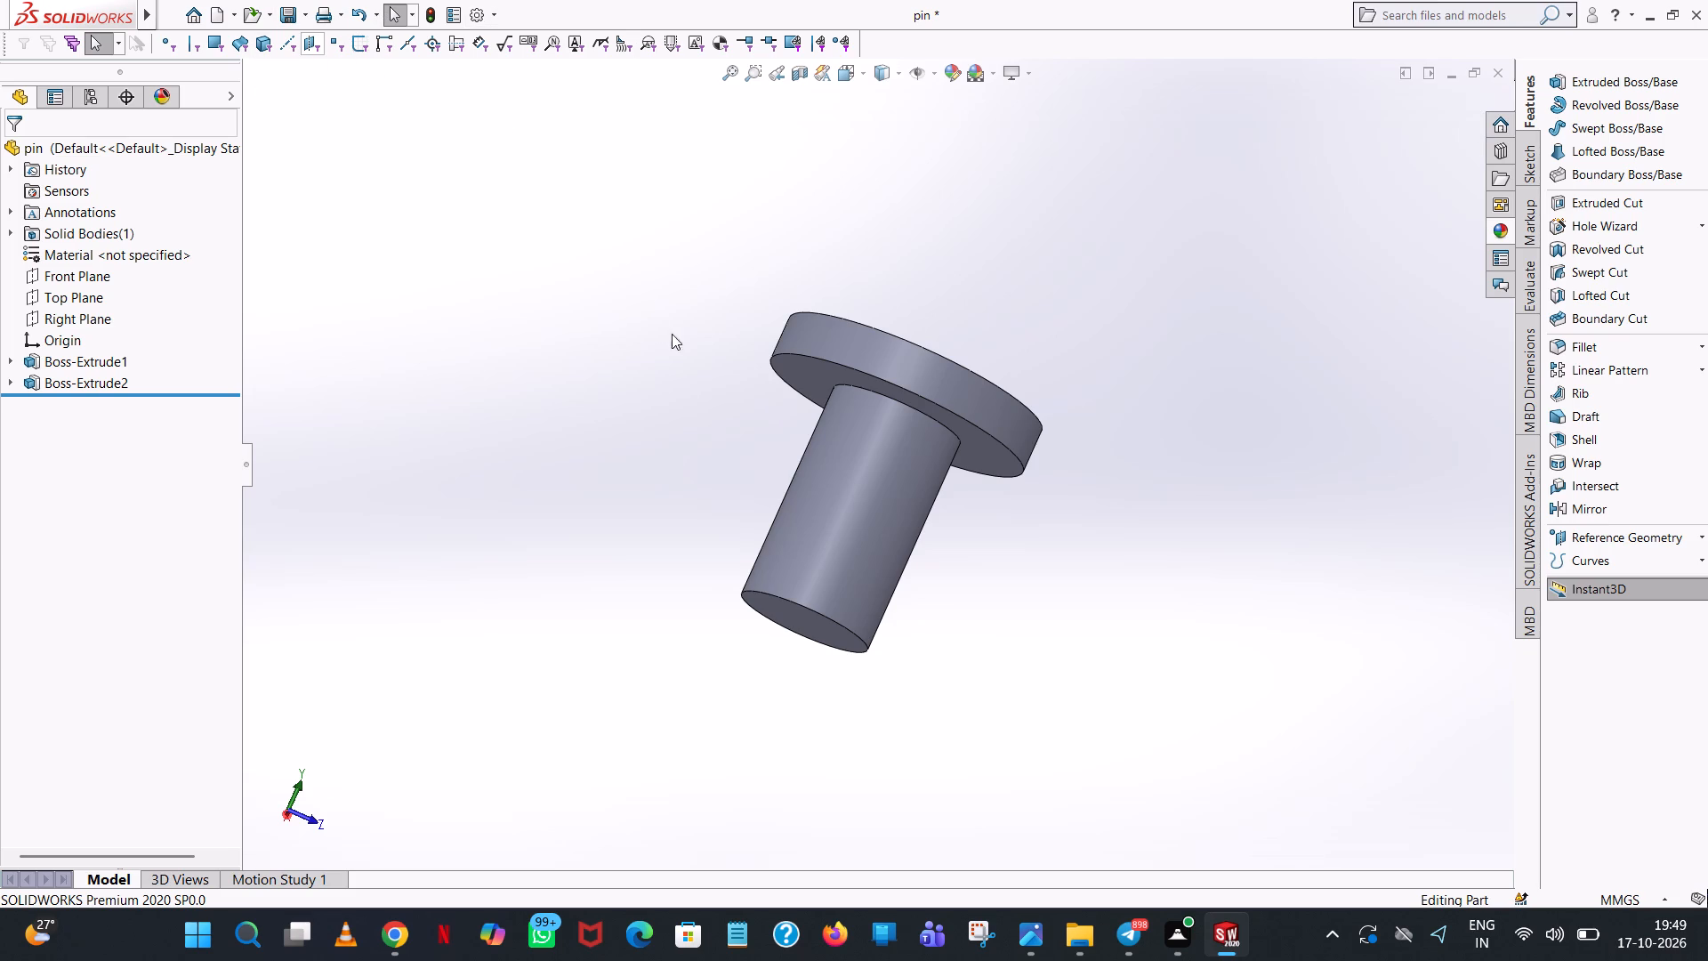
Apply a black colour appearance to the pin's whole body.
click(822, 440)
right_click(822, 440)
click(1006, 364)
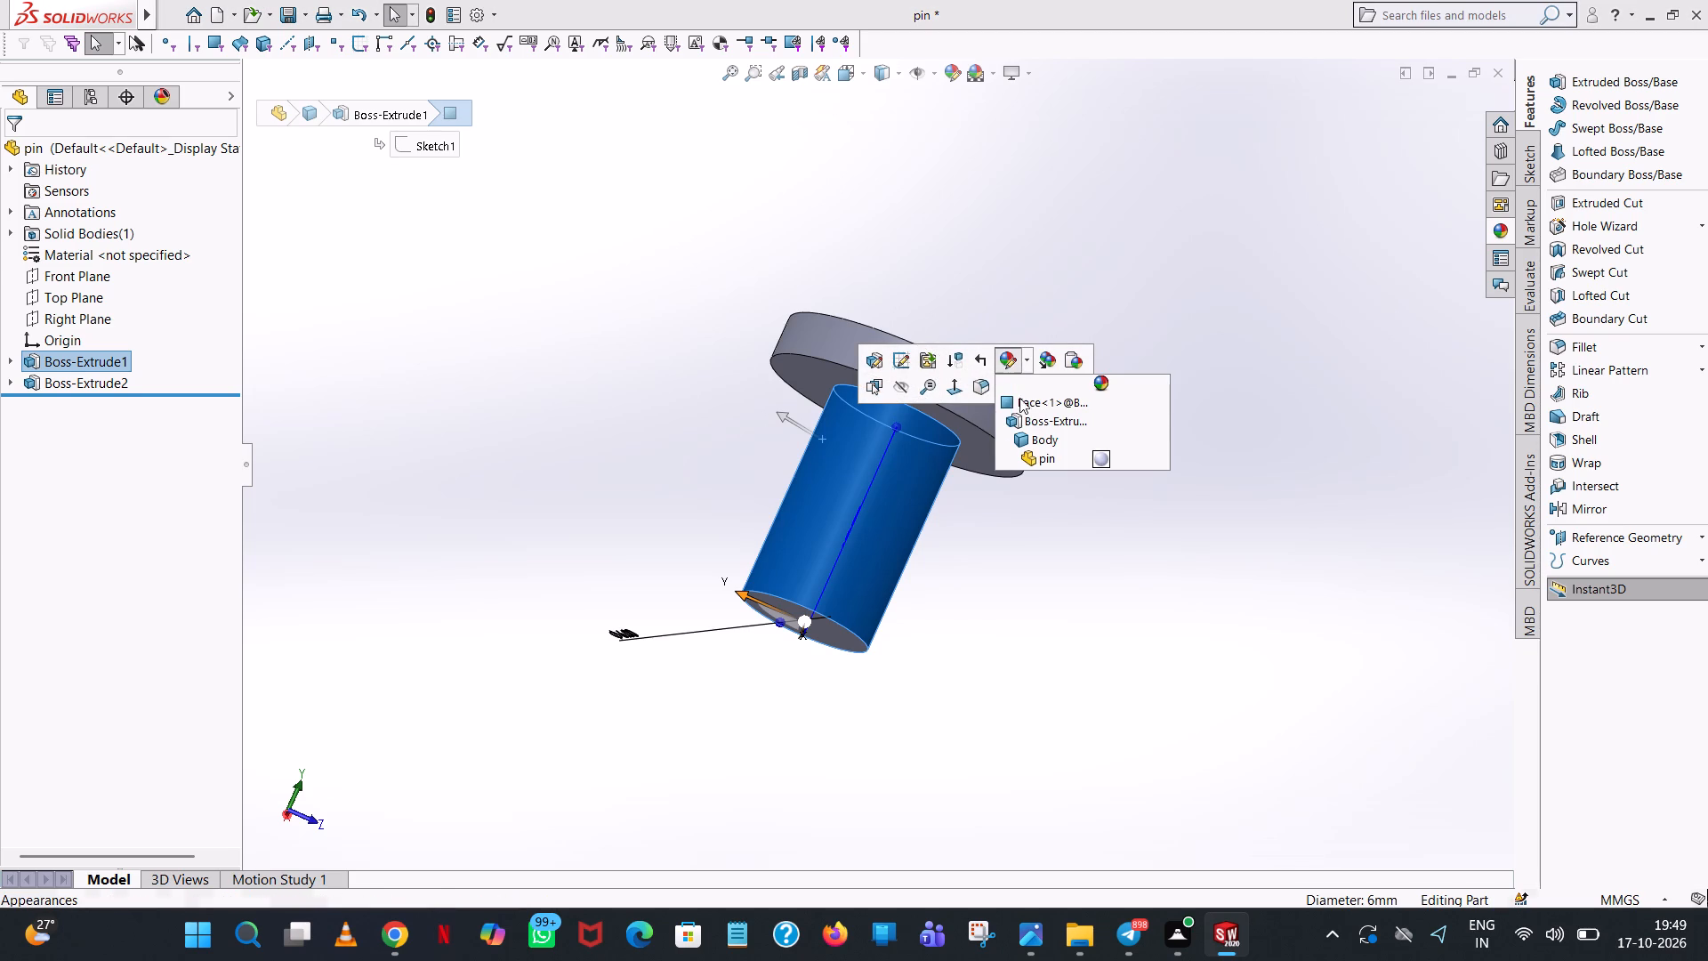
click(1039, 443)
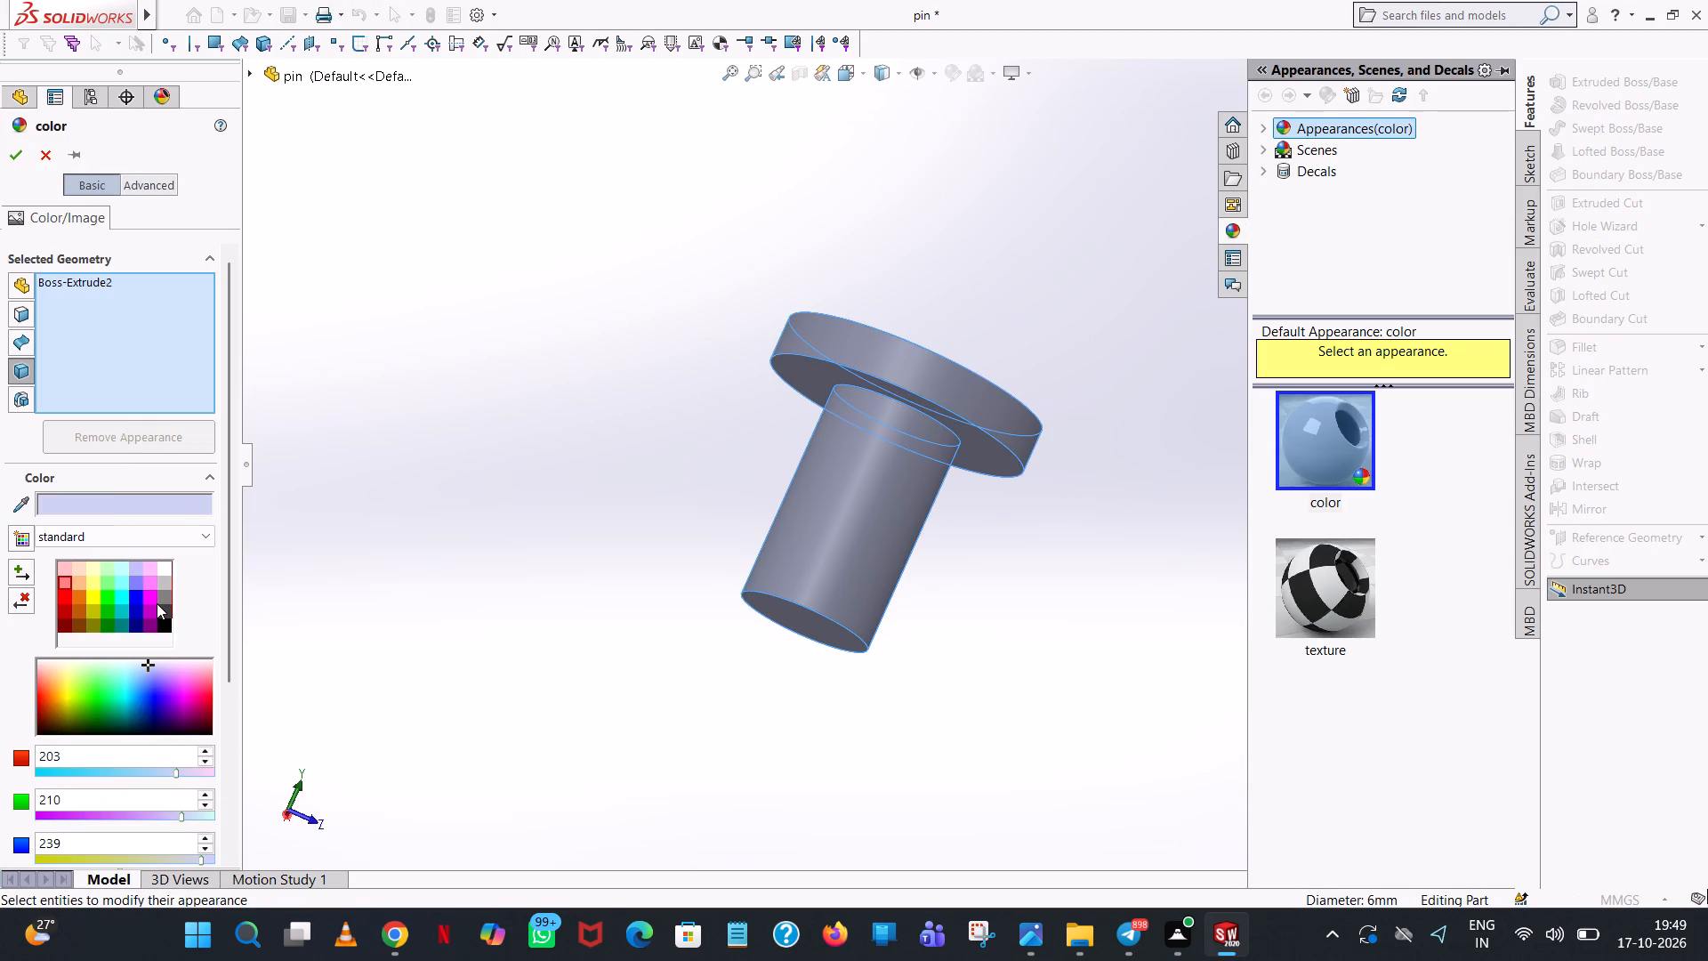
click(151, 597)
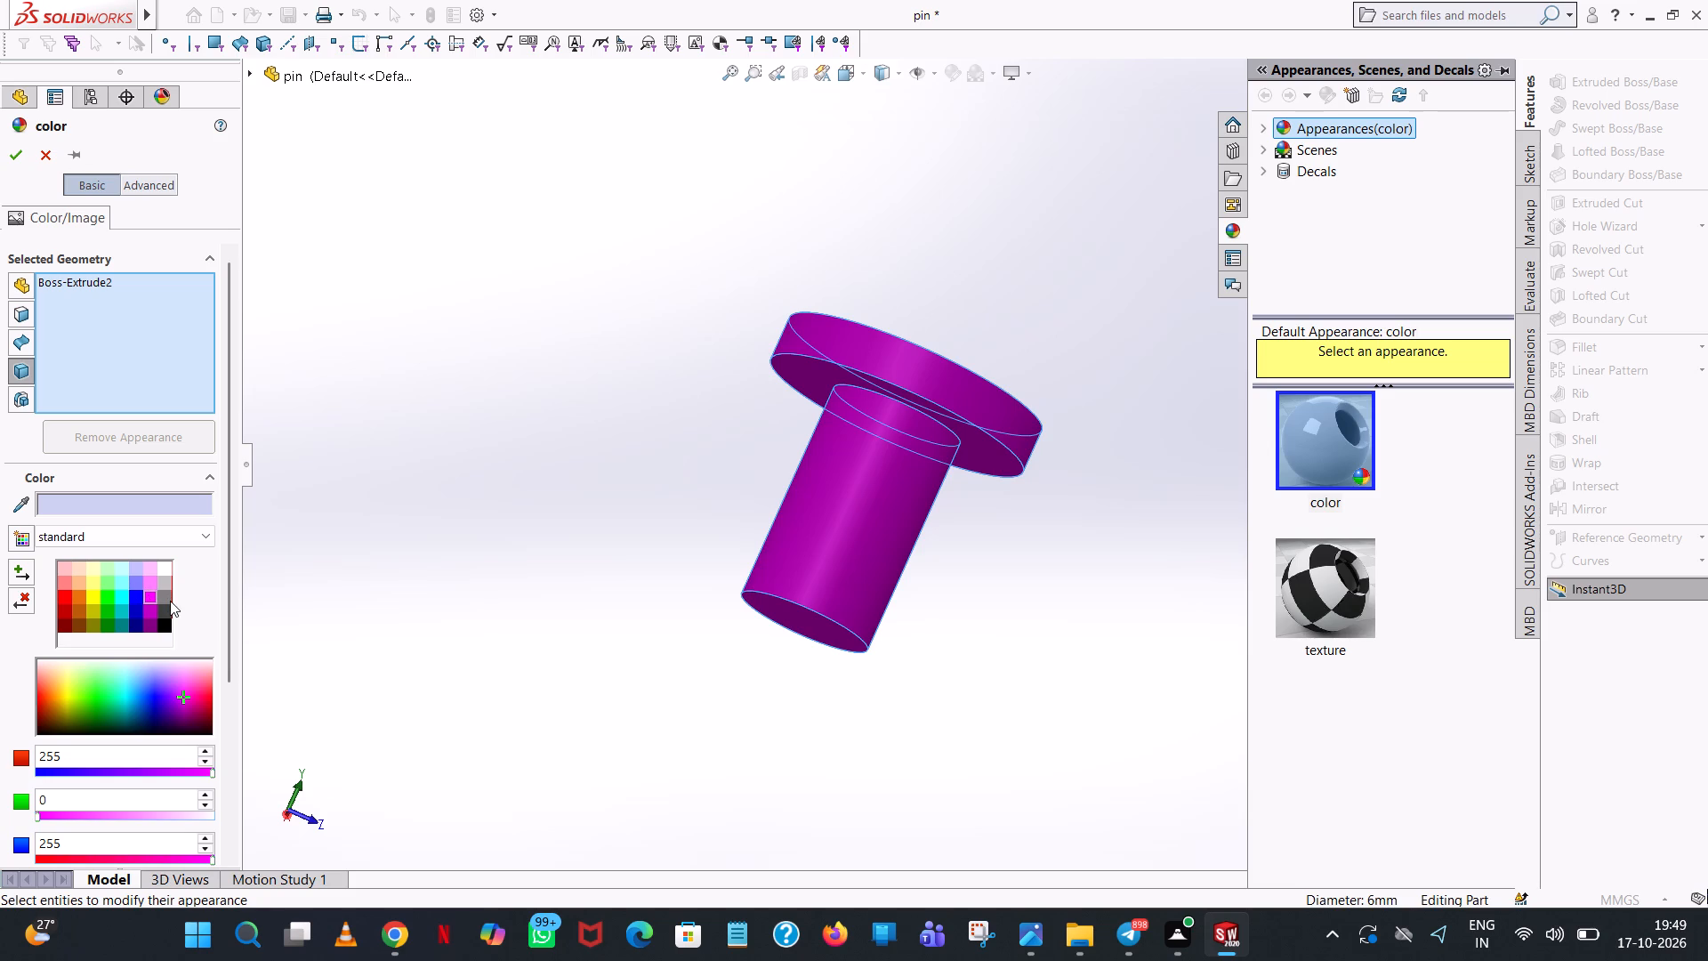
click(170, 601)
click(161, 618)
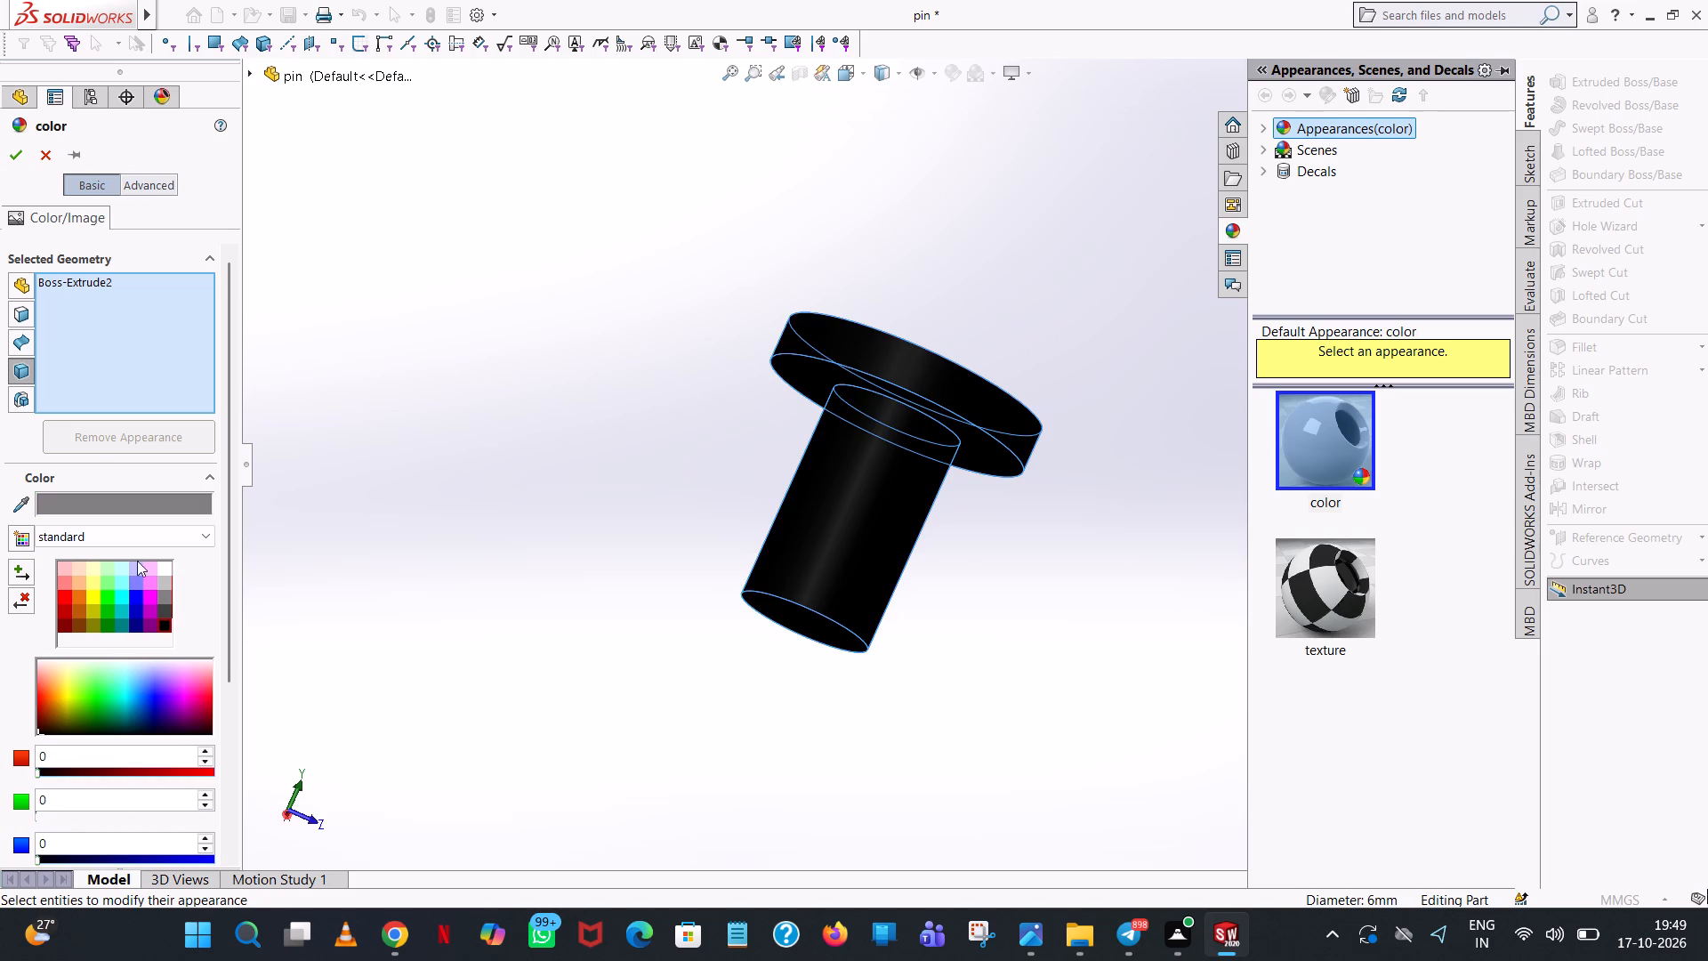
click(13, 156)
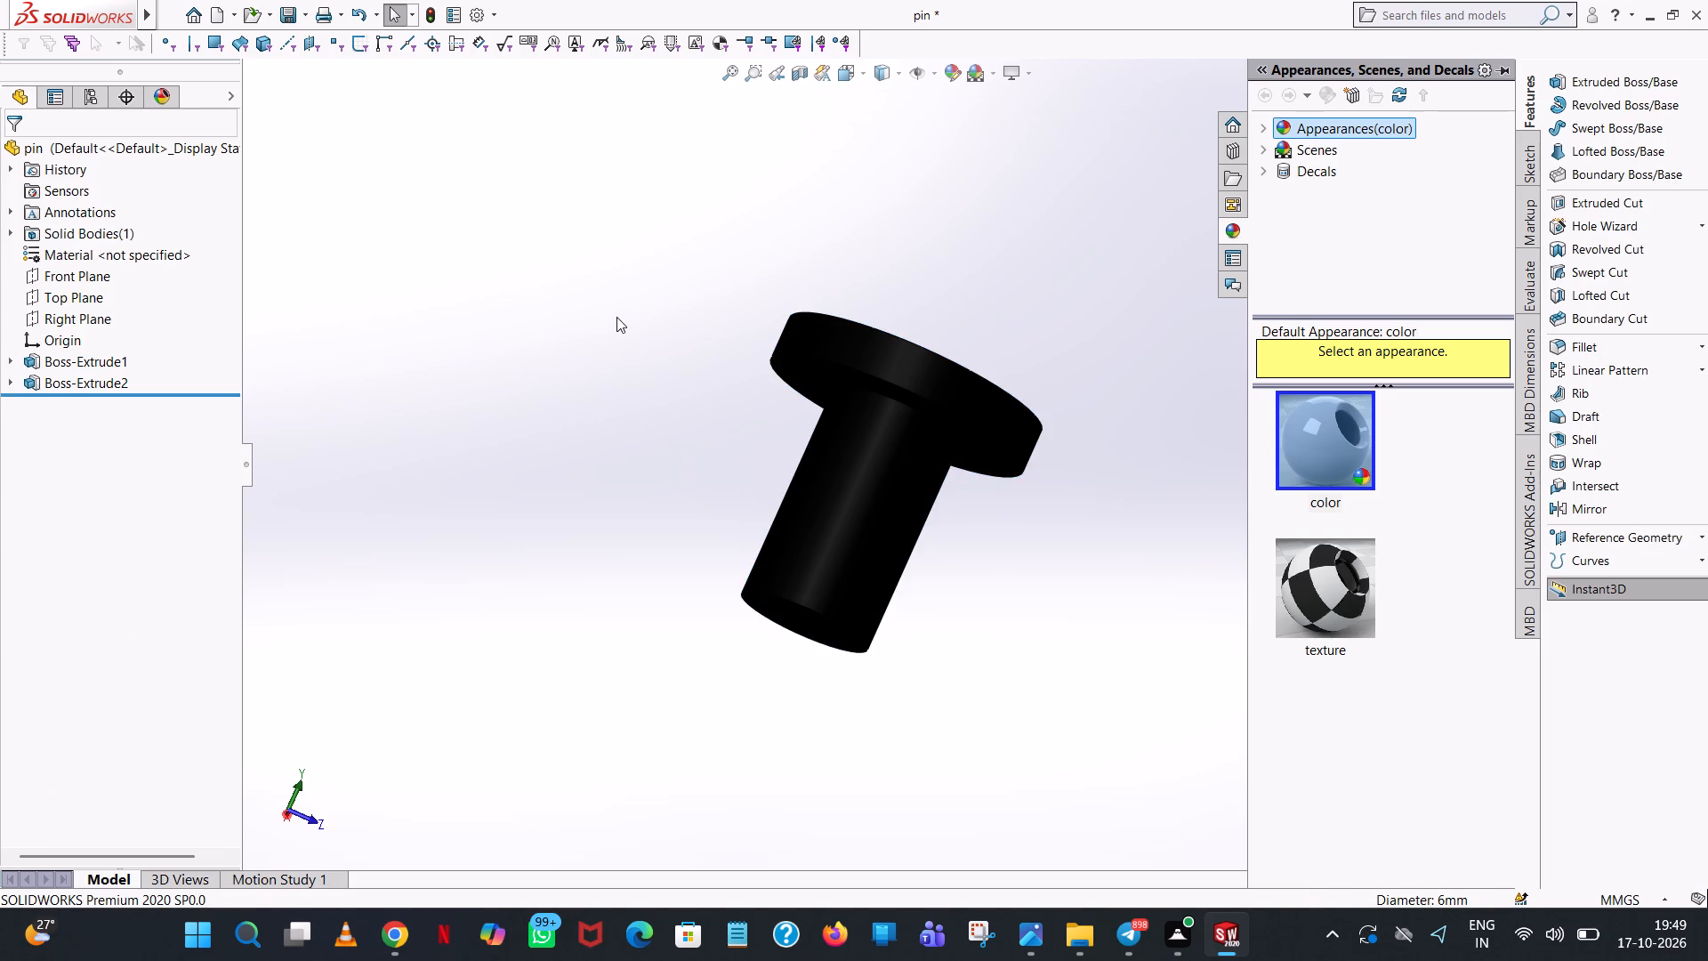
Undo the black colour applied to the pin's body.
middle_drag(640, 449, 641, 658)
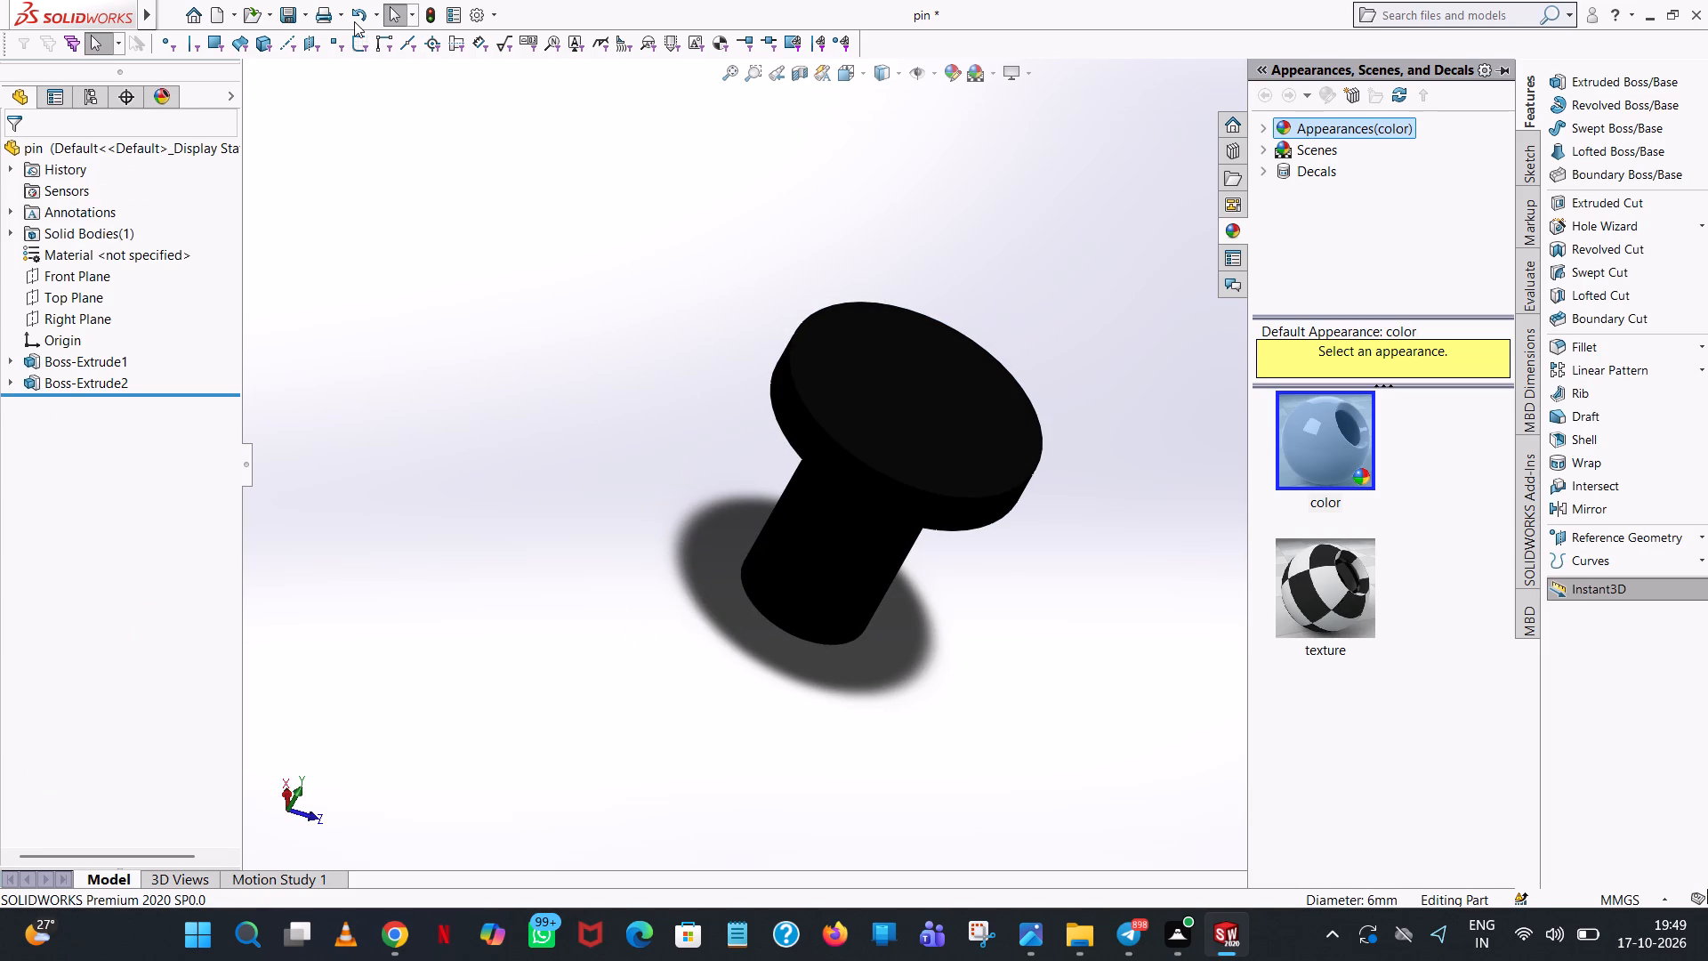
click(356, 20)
Apply a dark grey colour with RGB values 64, 64, 64 to the pin's whole body.
click(800, 546)
right_click(801, 546)
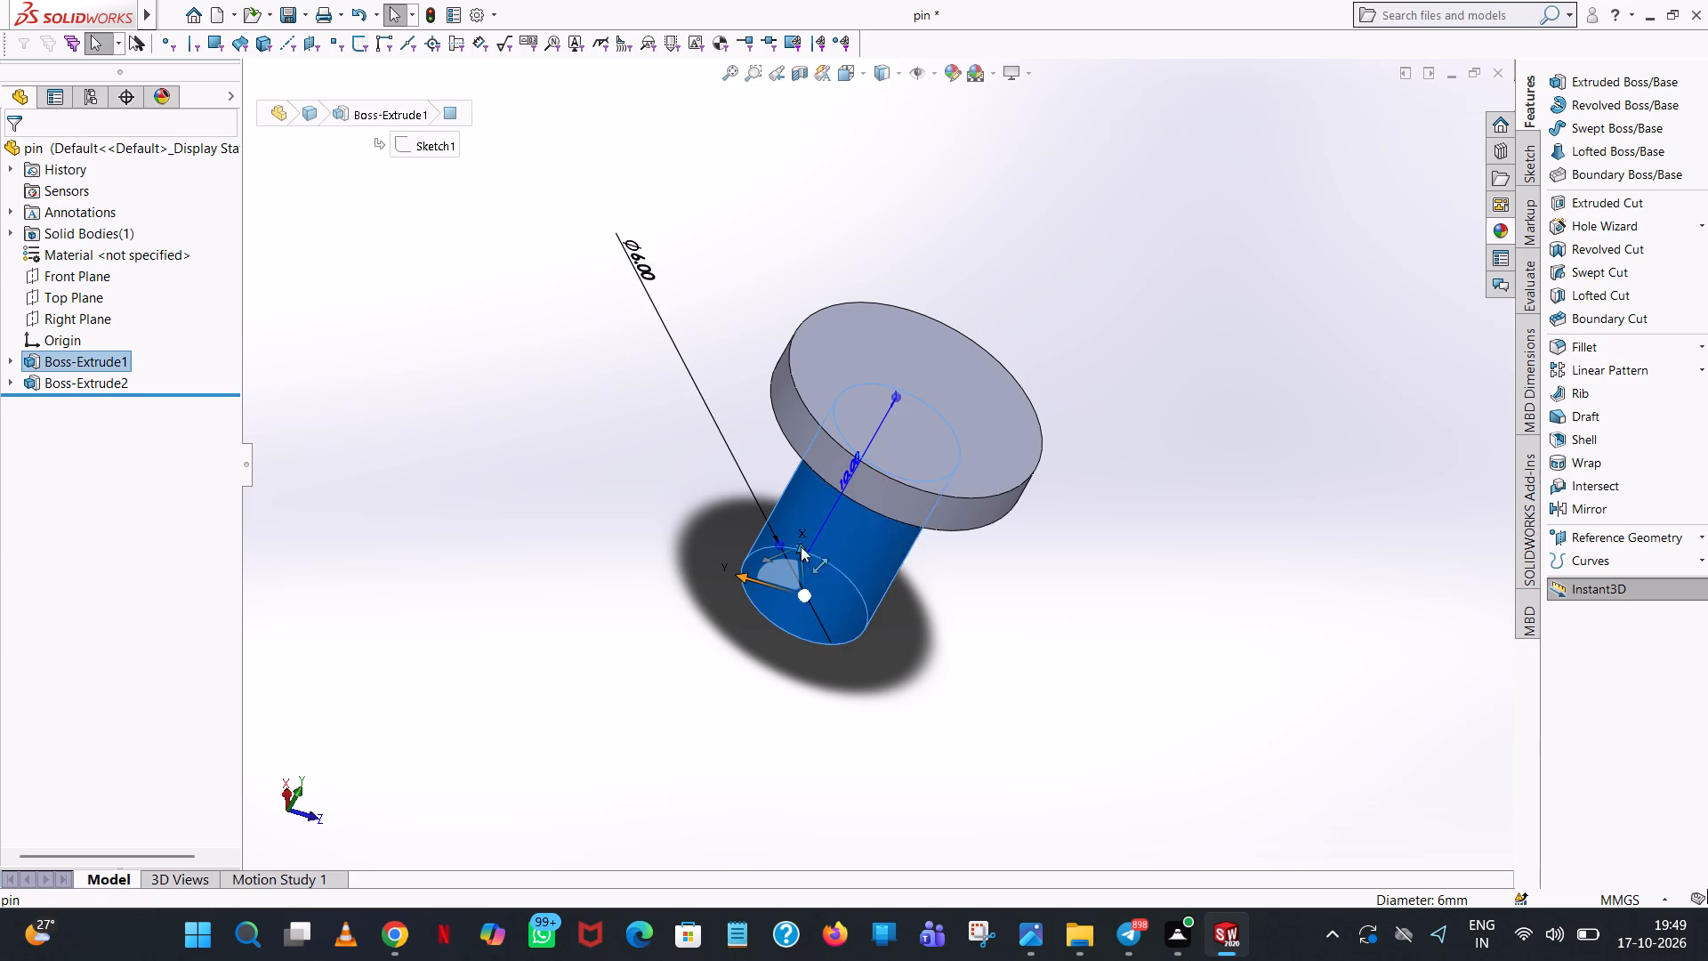
click(841, 487)
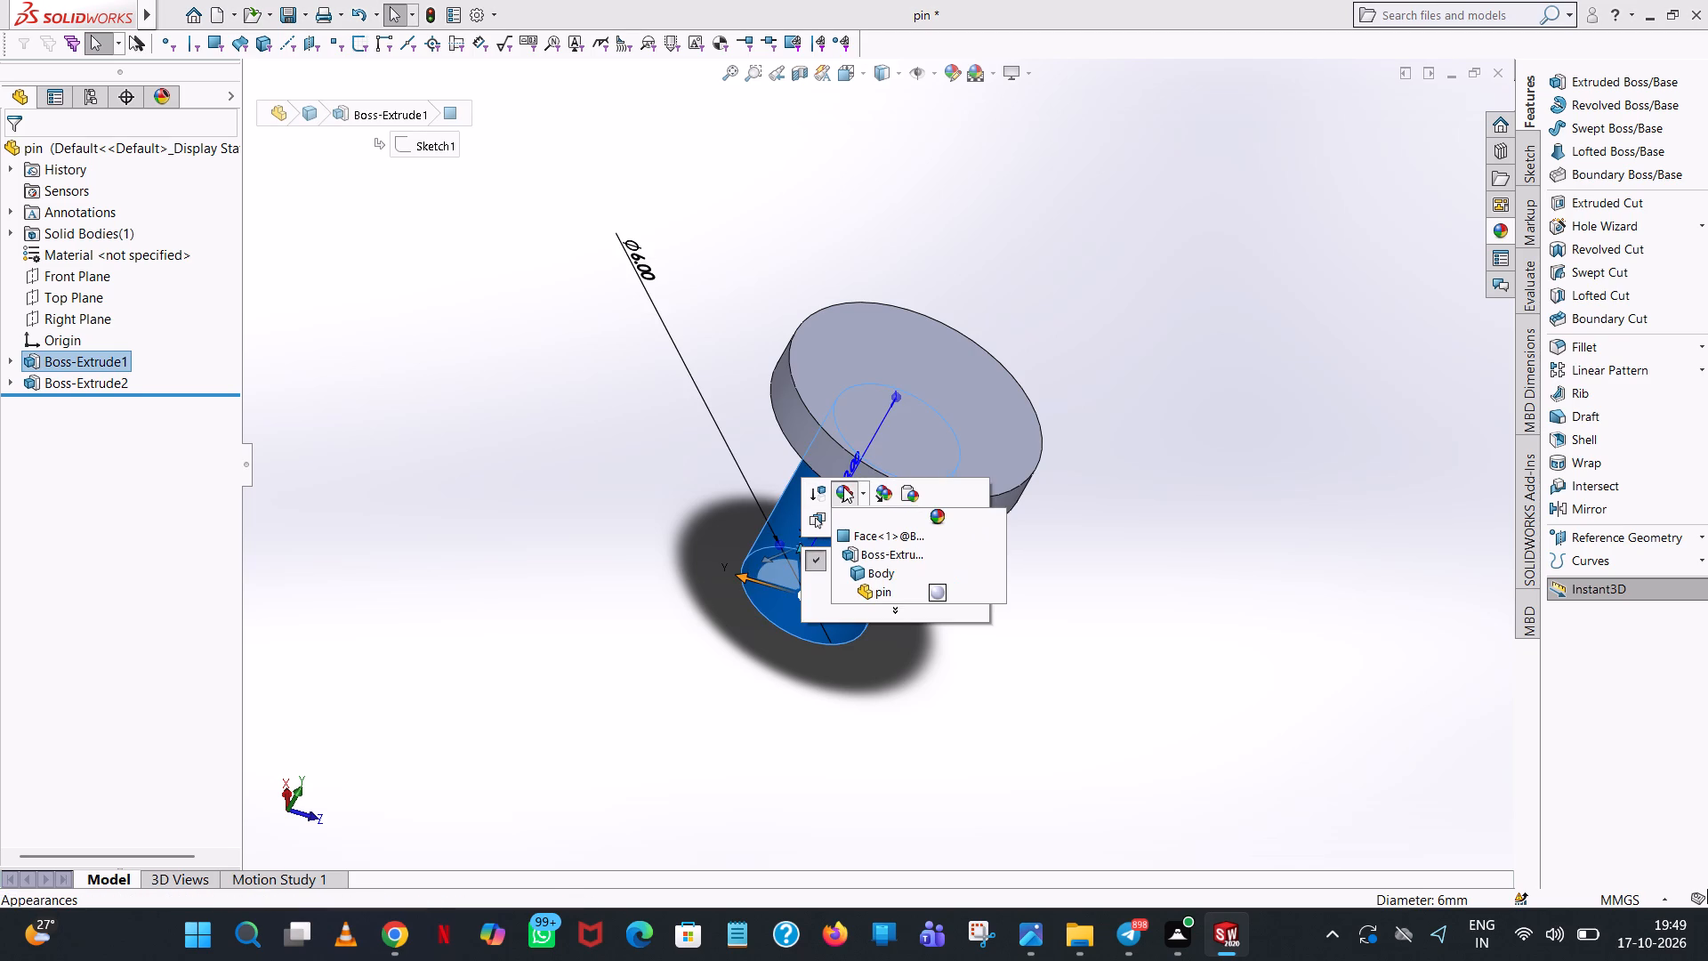
click(874, 570)
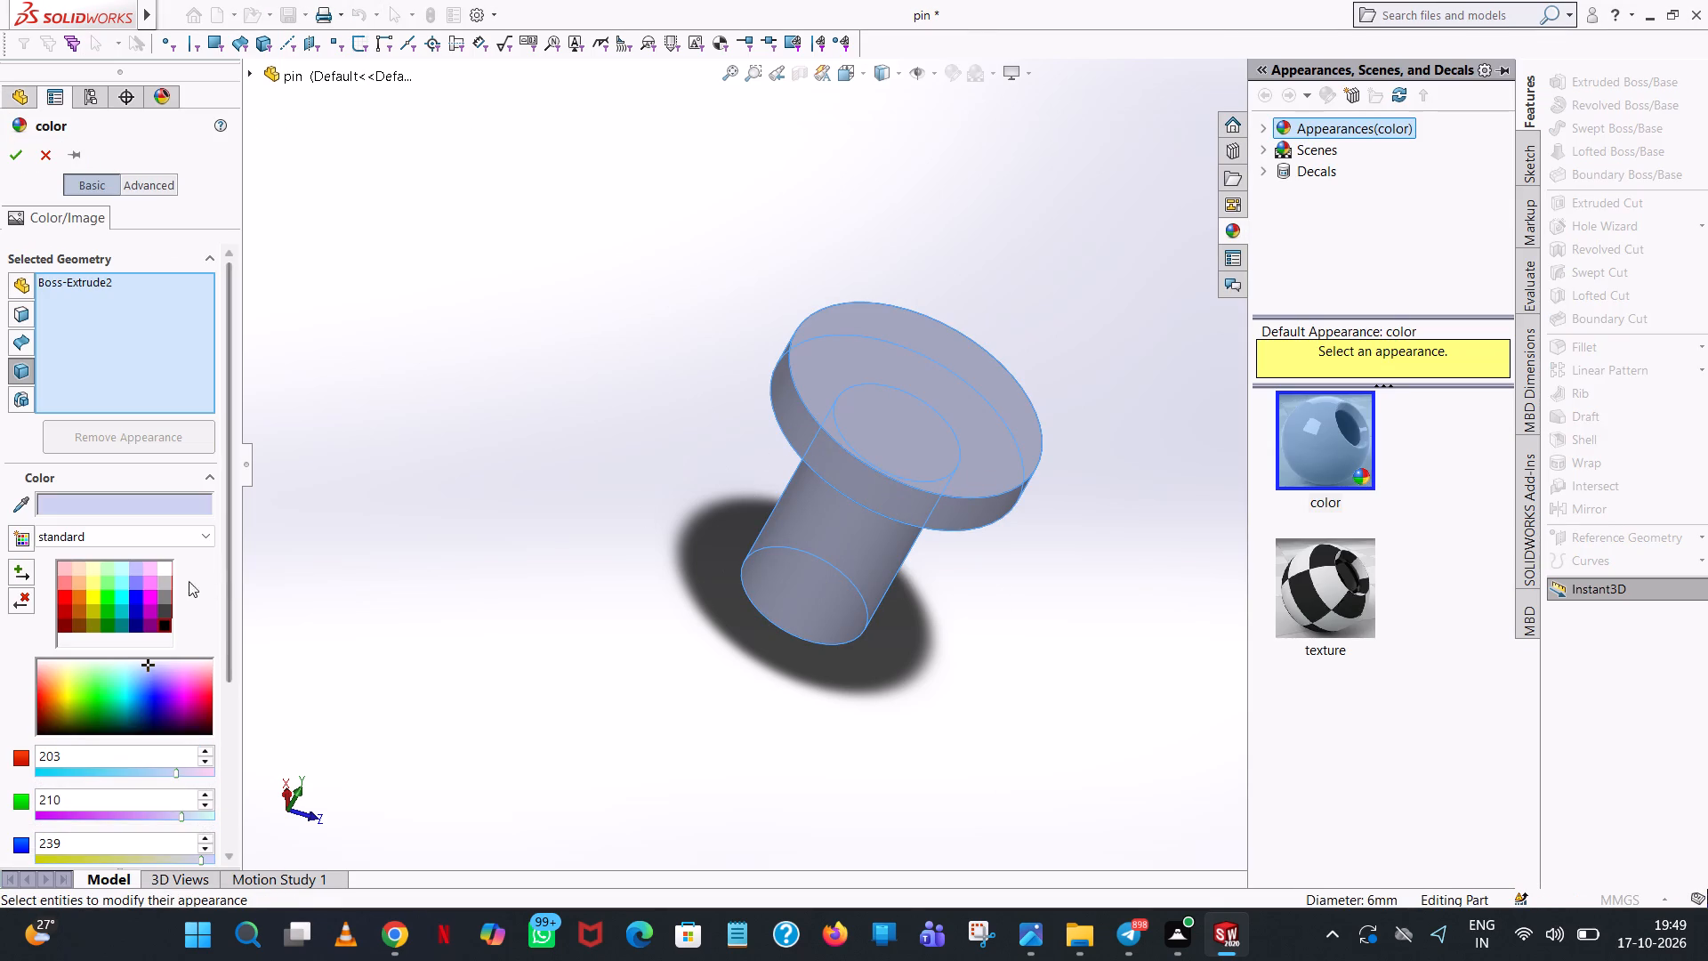
click(164, 606)
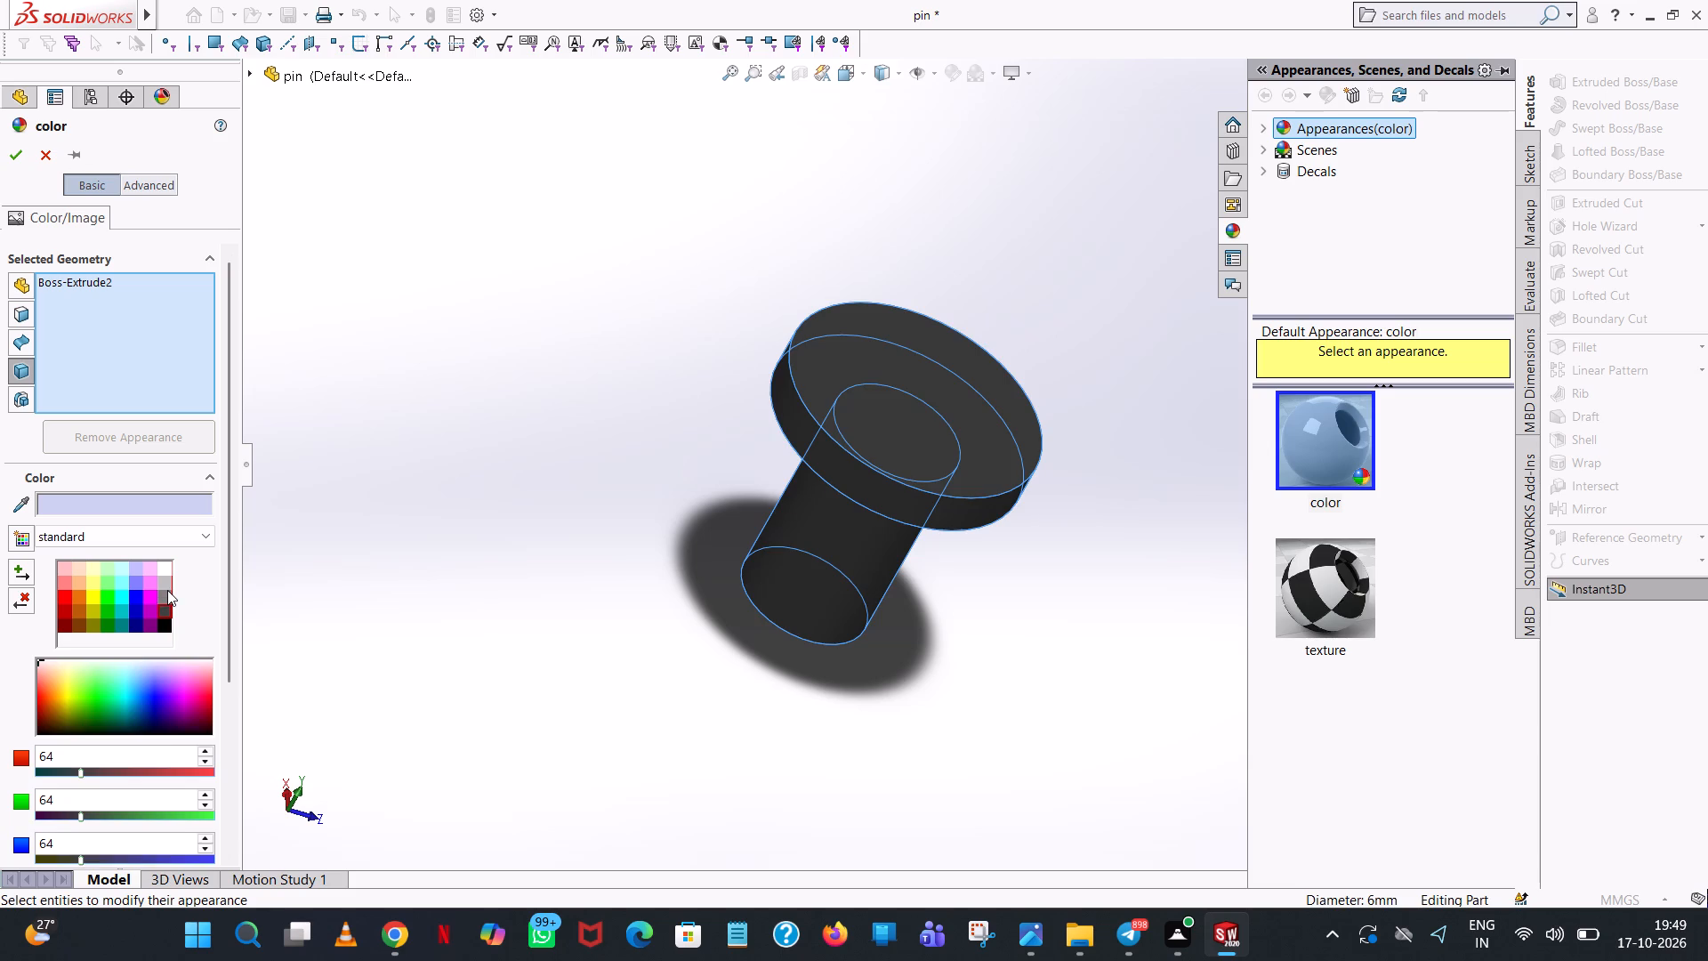
click(167, 590)
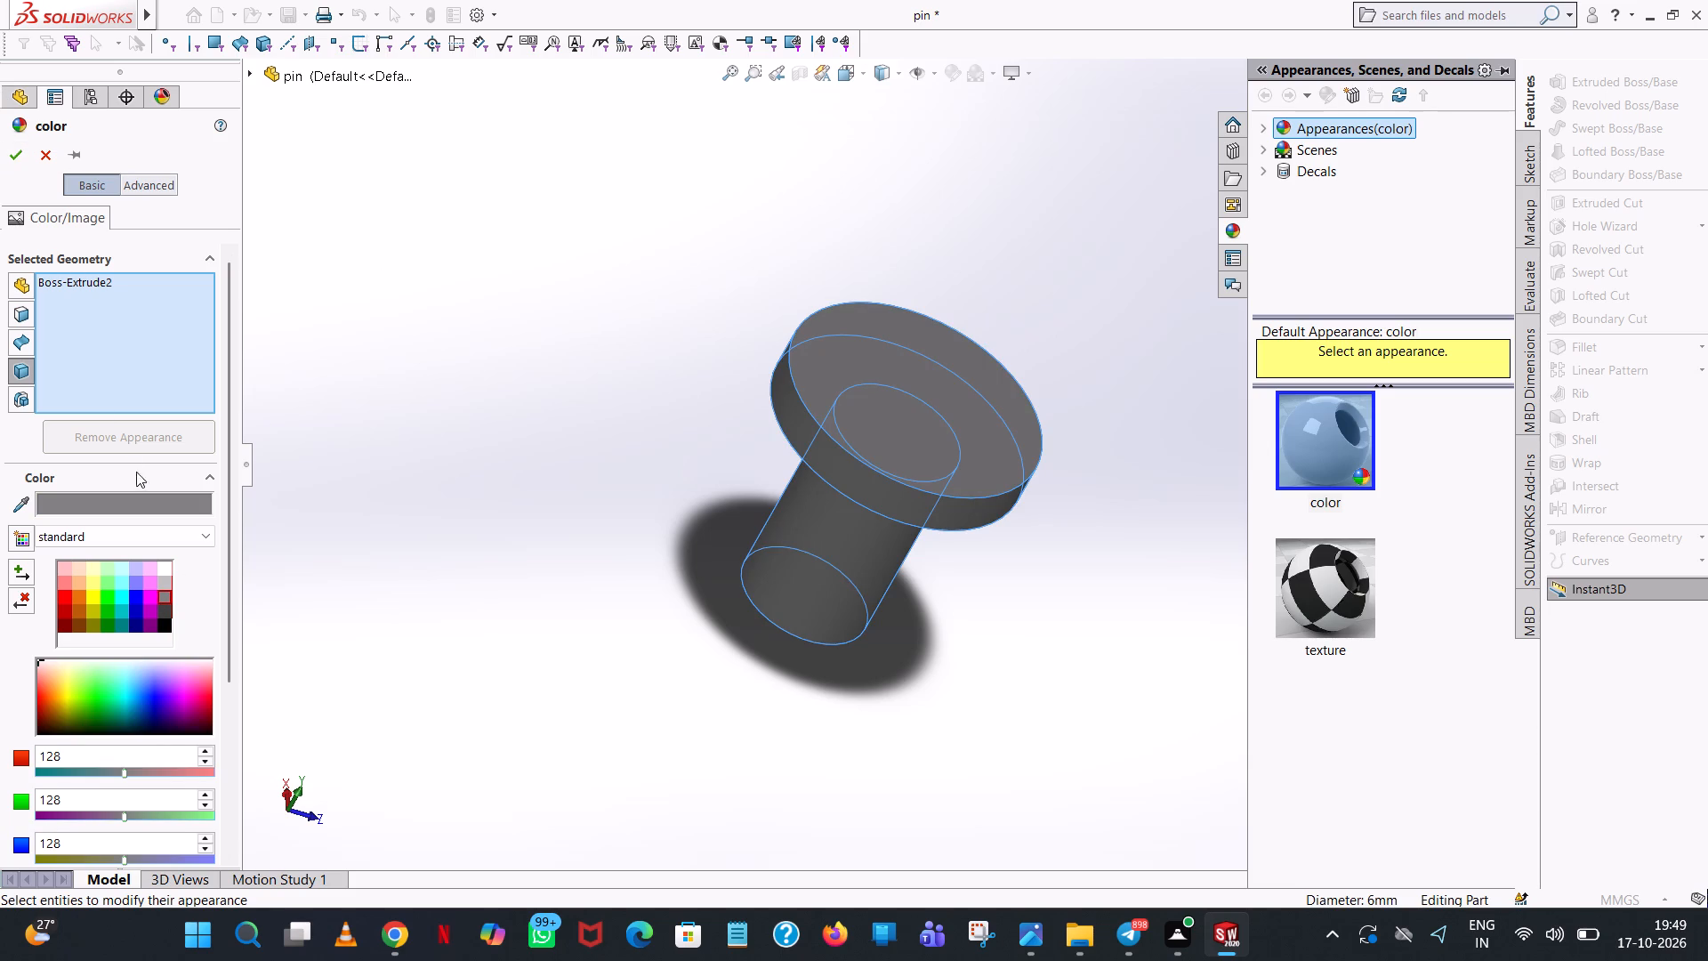
click(168, 609)
click(14, 160)
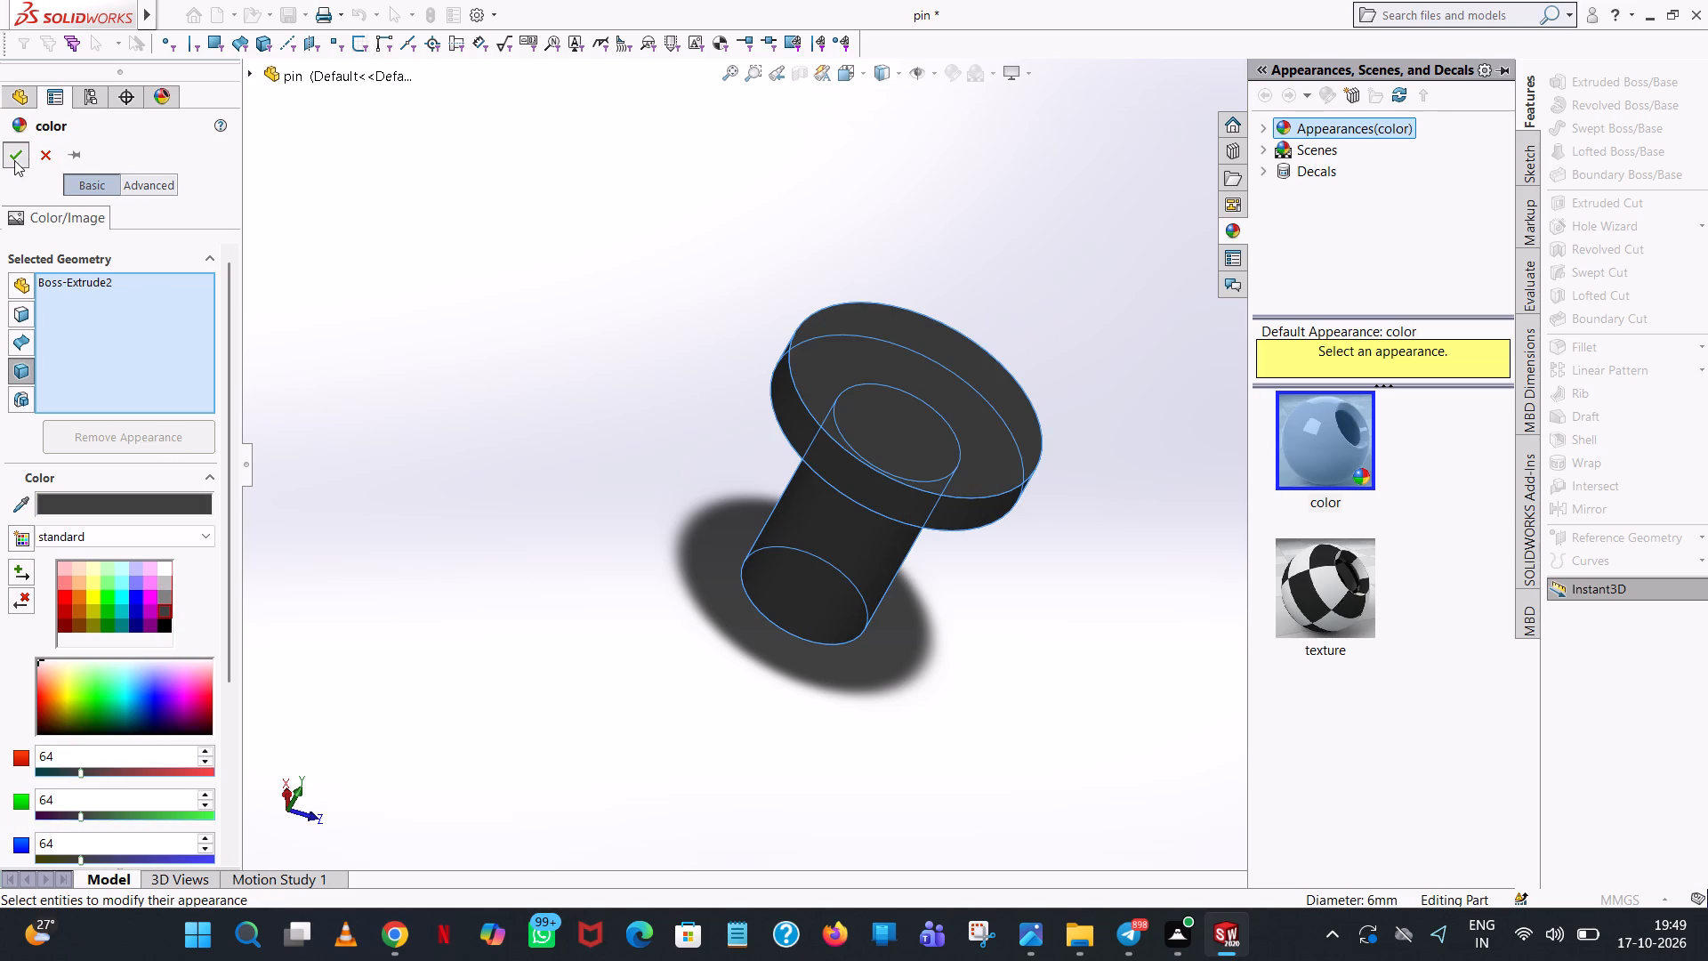
Save the recoloured pin part.
middle_drag(560, 402, 714, 428)
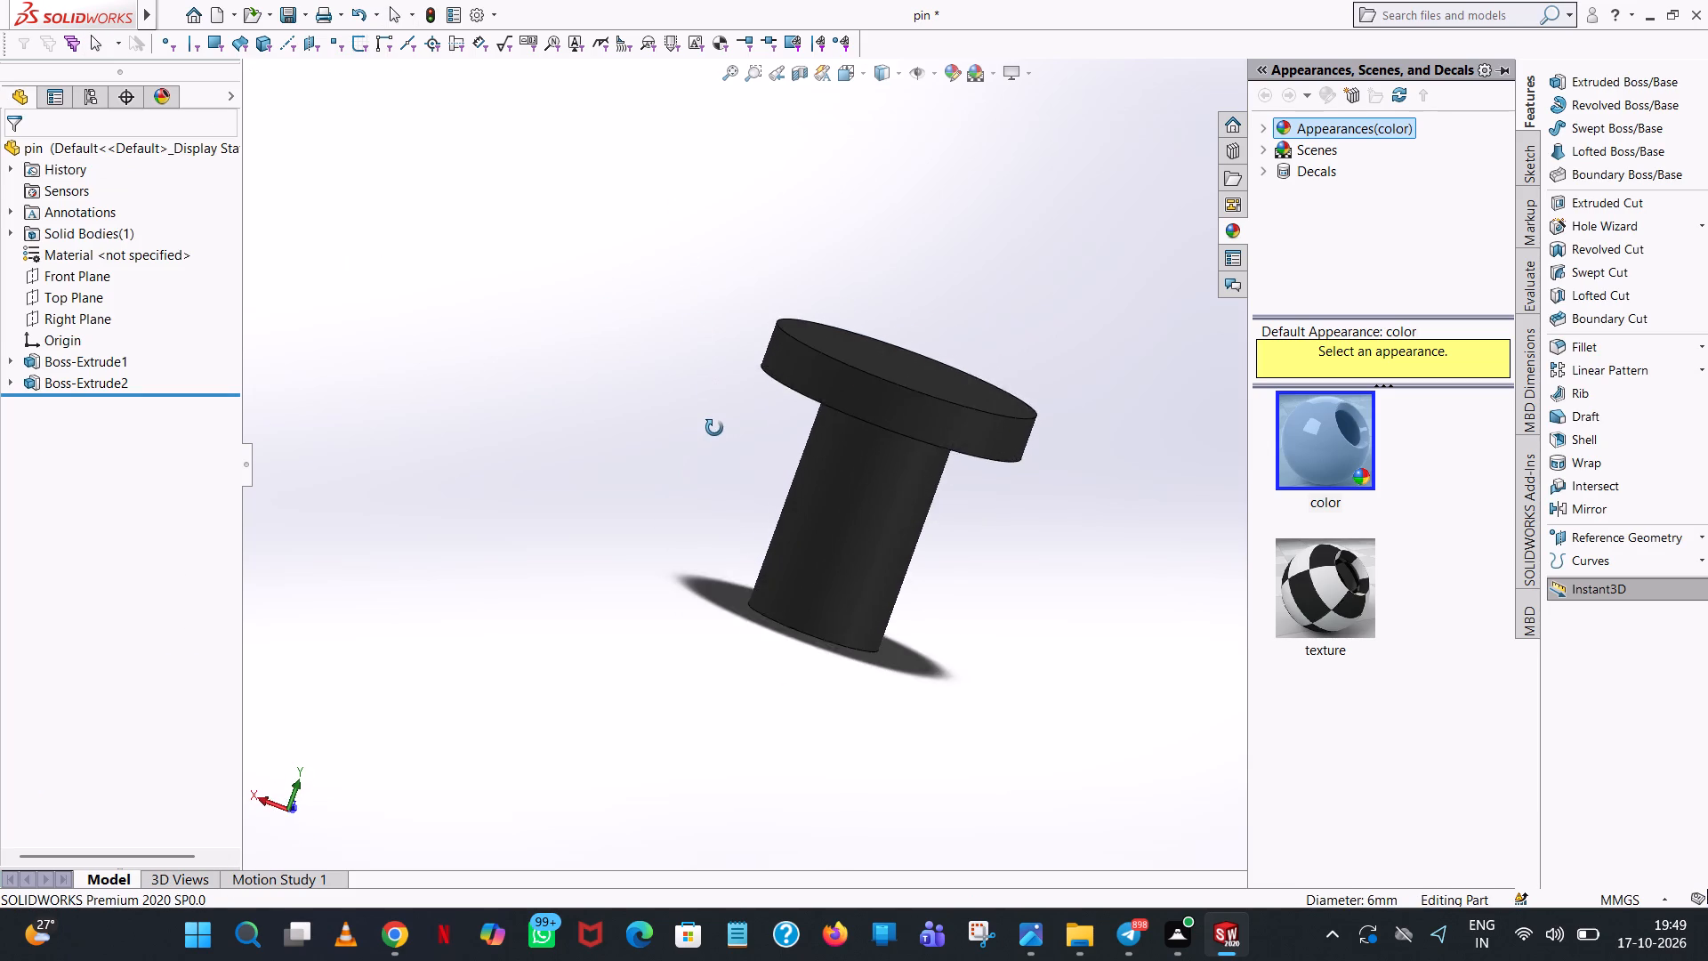
middle_drag(714, 428, 715, 440)
click(284, 19)
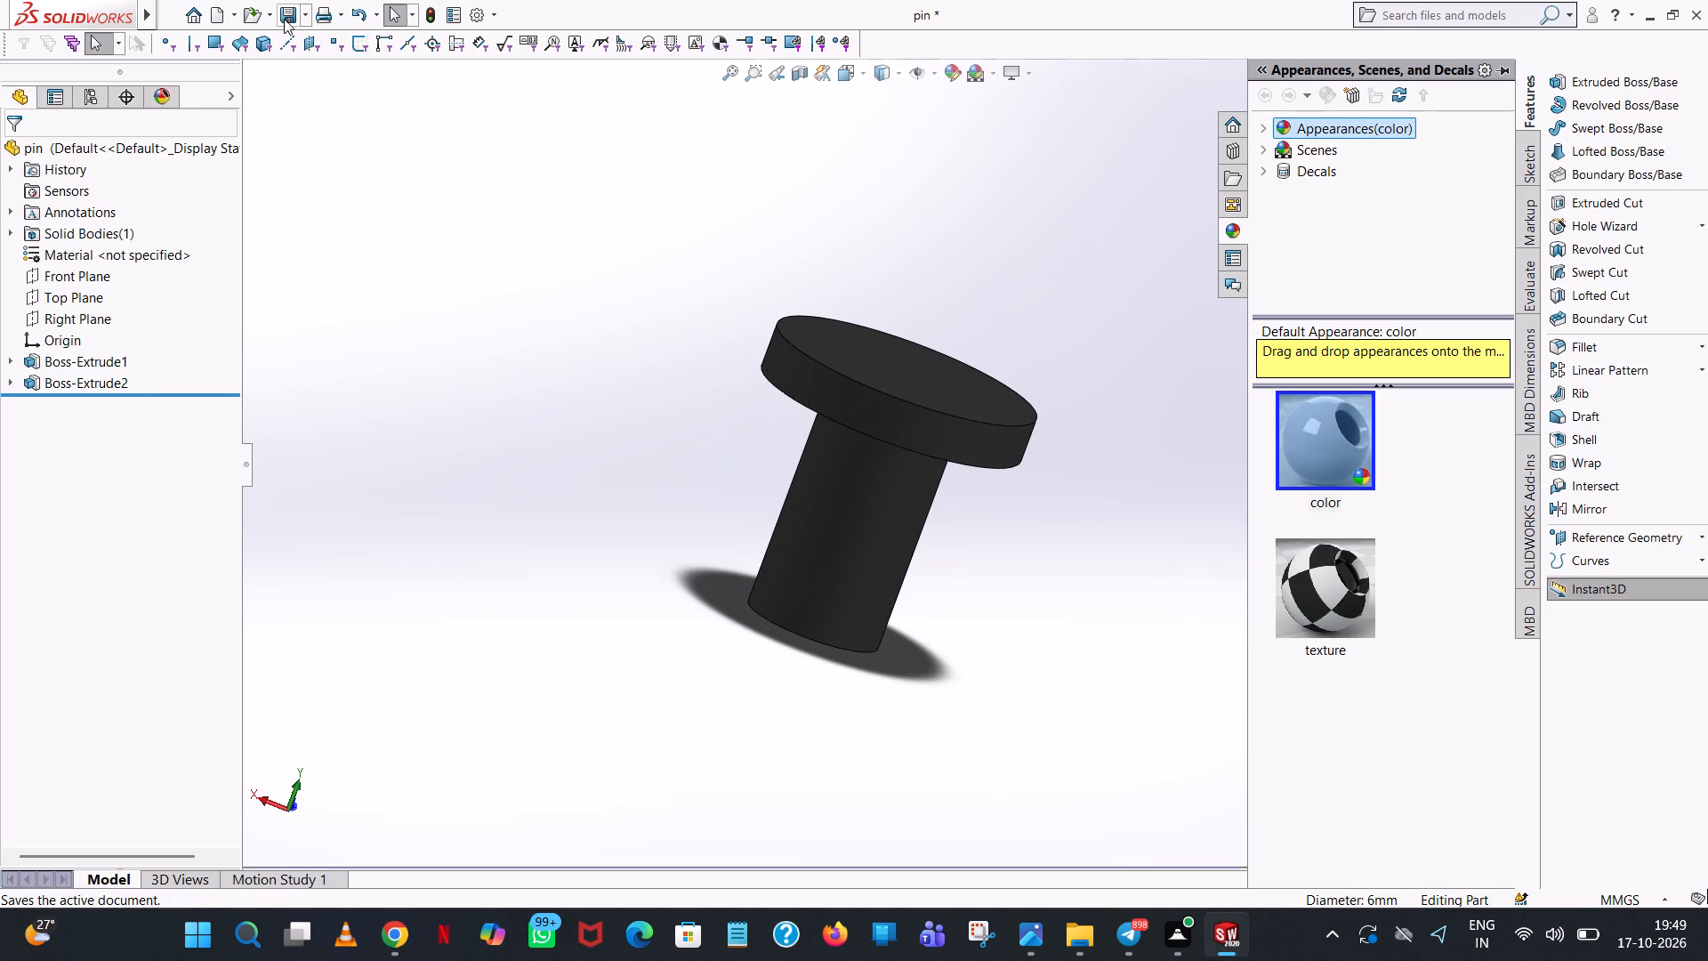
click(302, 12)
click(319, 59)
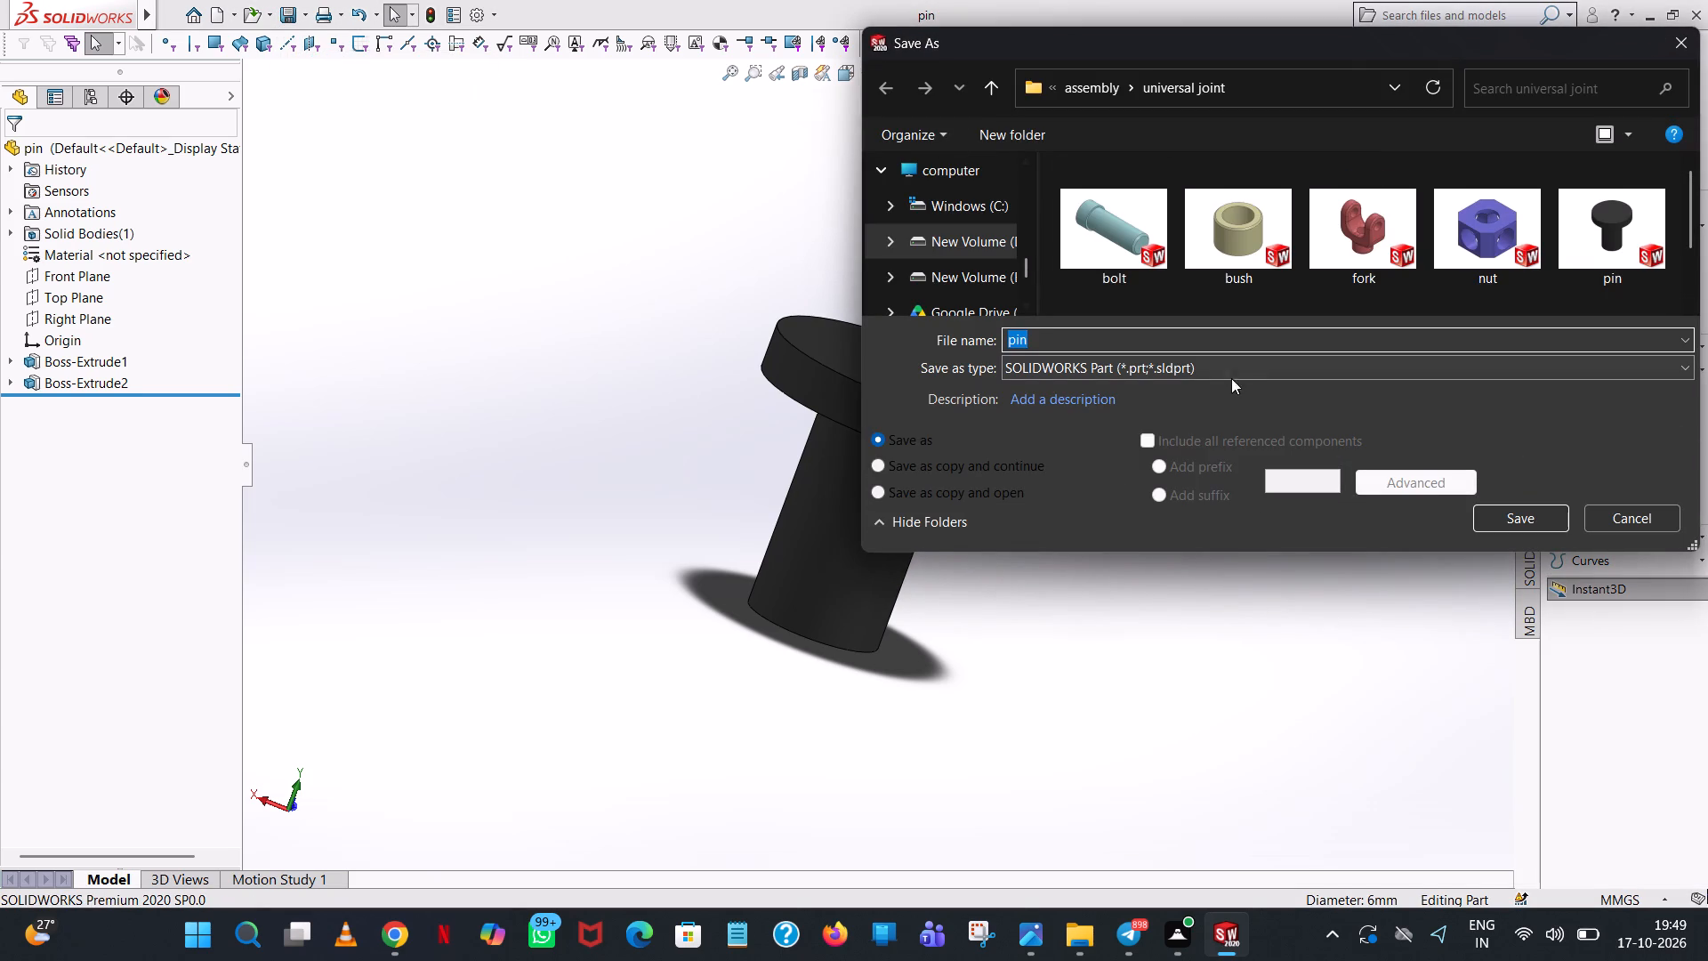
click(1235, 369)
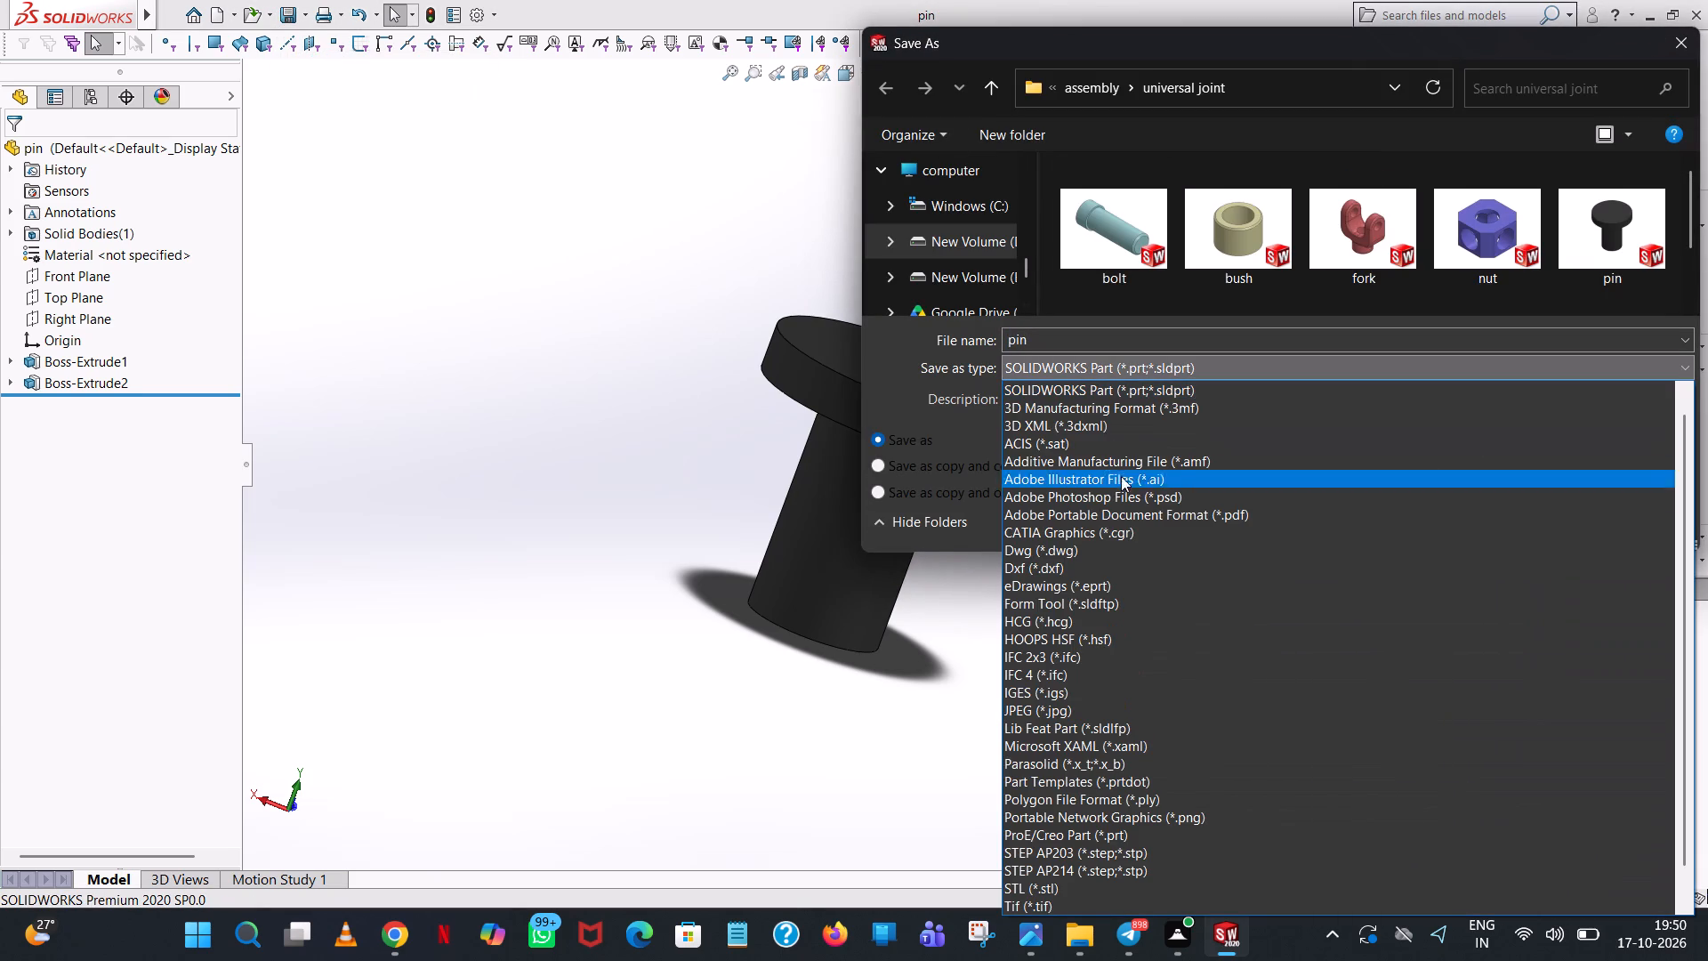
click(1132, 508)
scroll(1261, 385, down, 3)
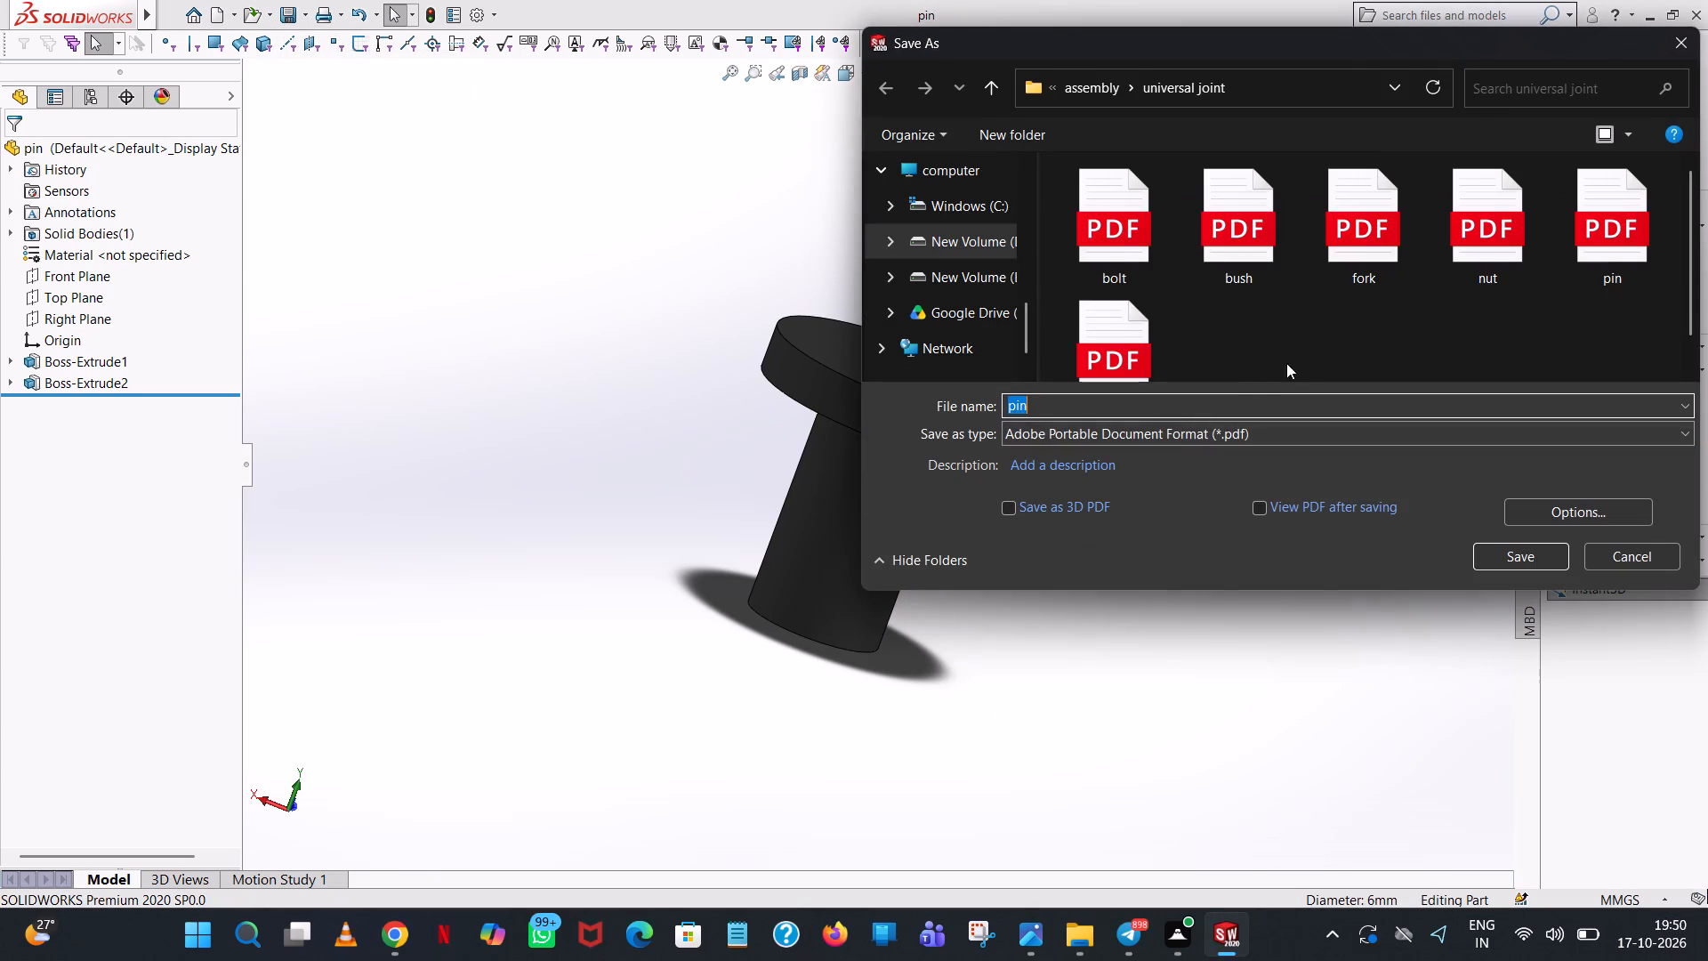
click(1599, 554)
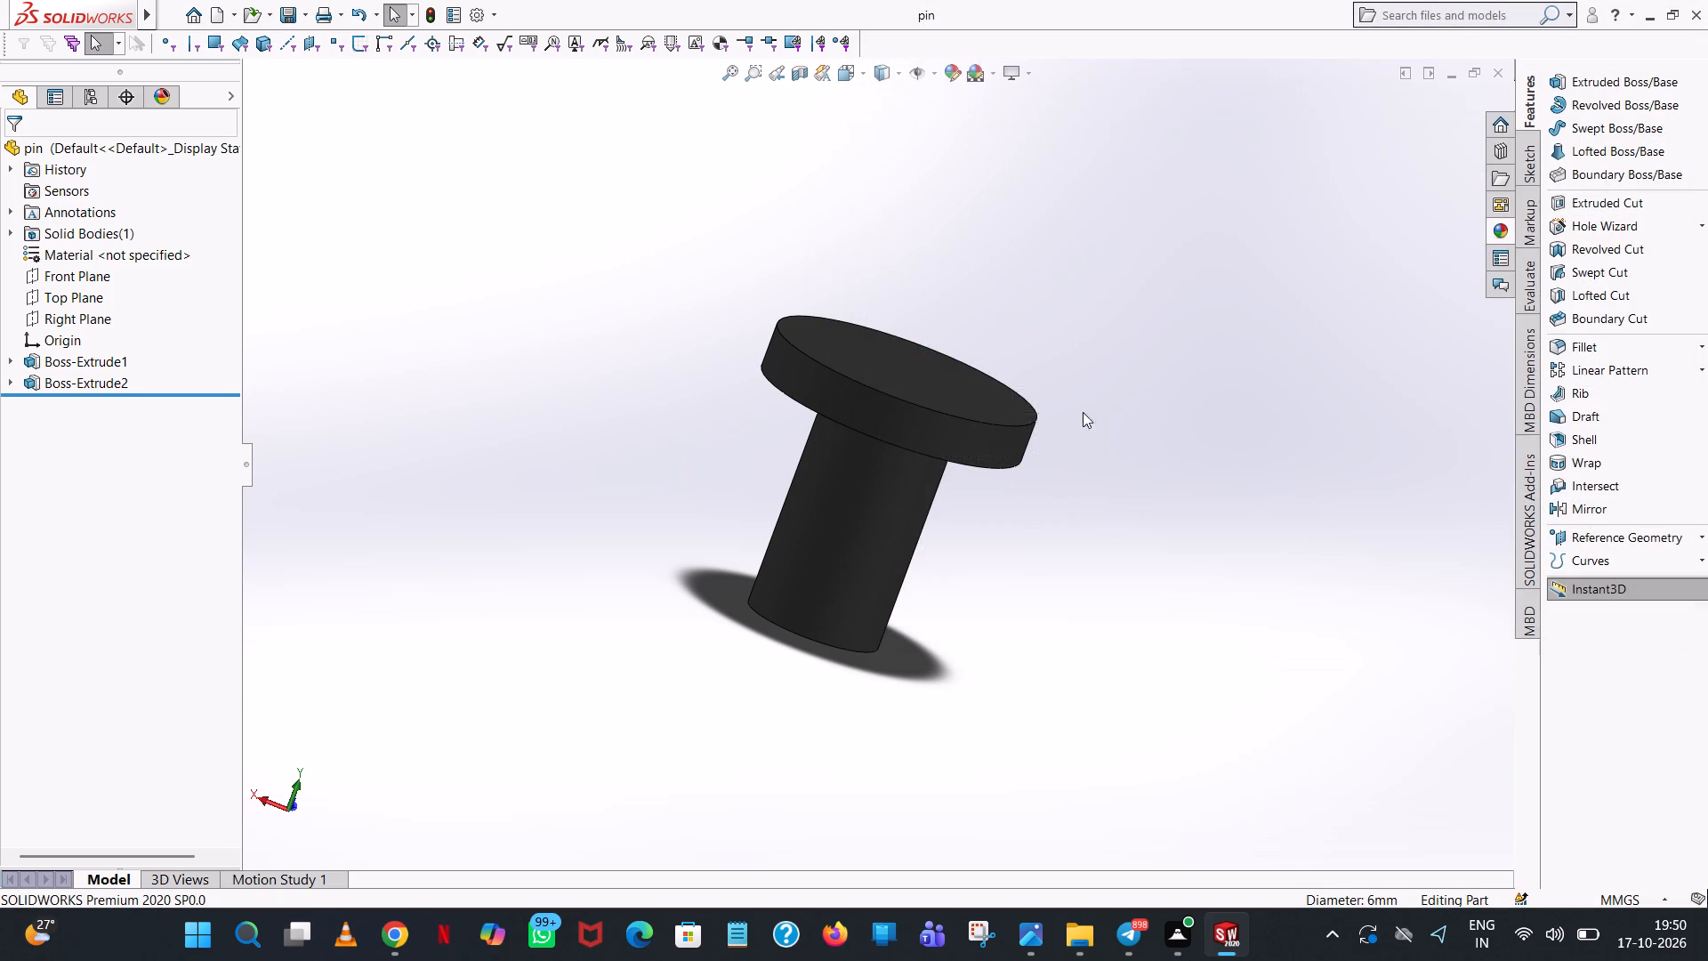
Create a new assembly document for the universal joint.
click(211, 12)
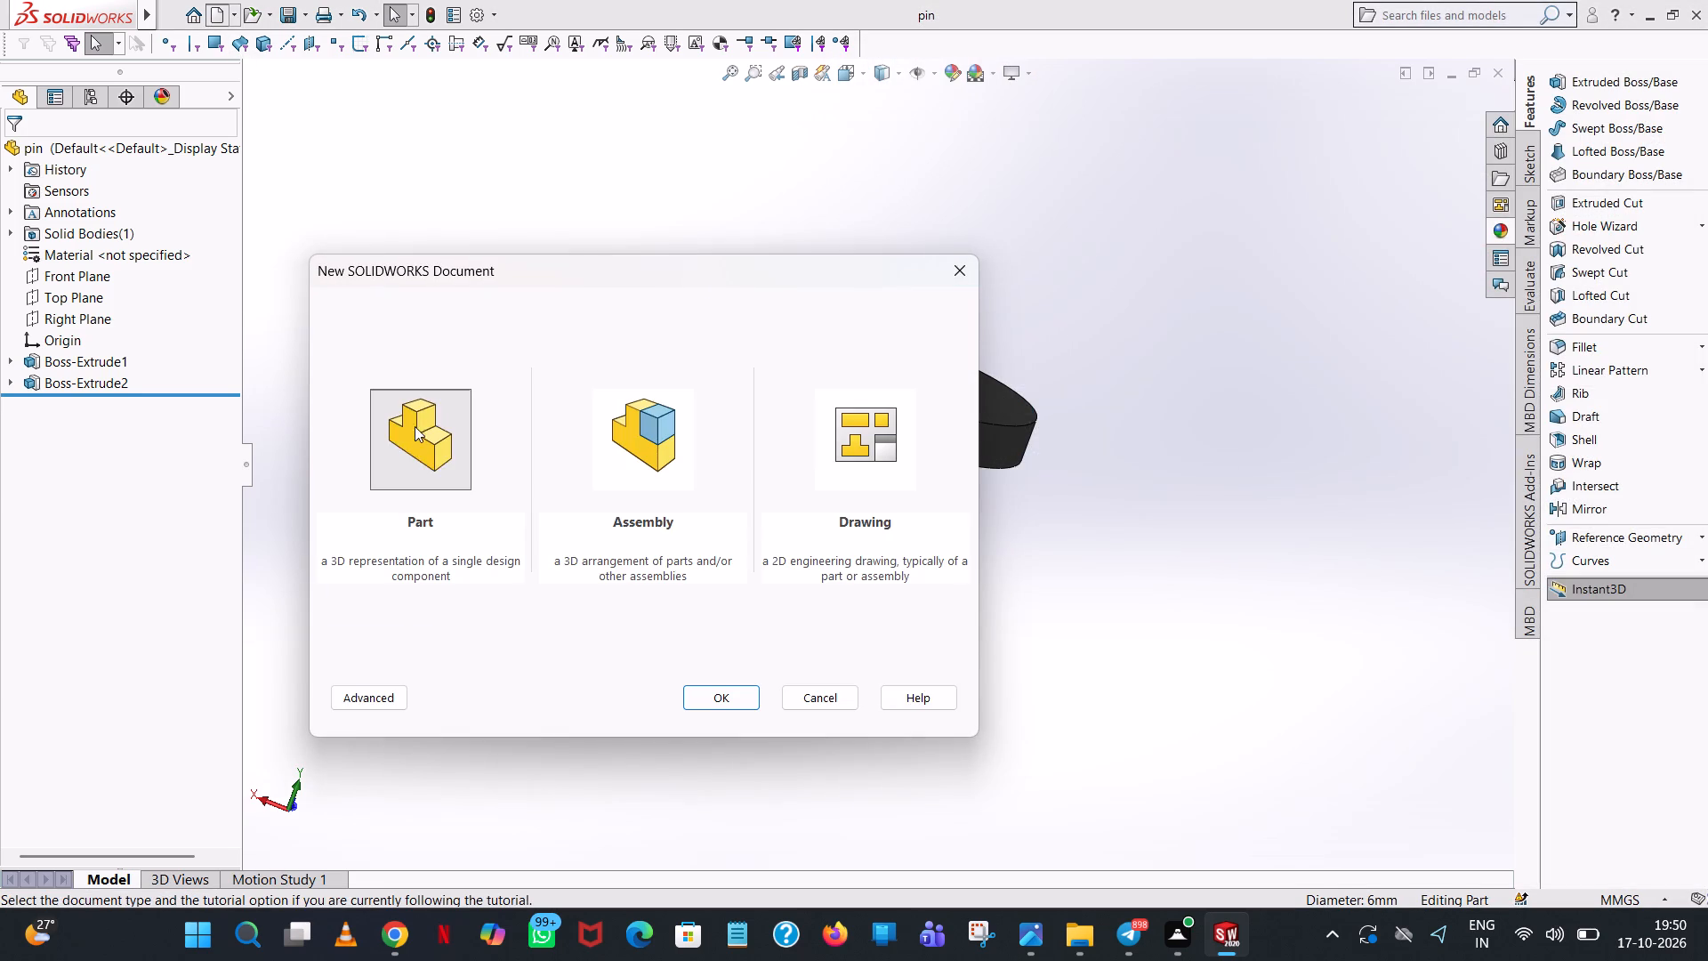
double_click(644, 417)
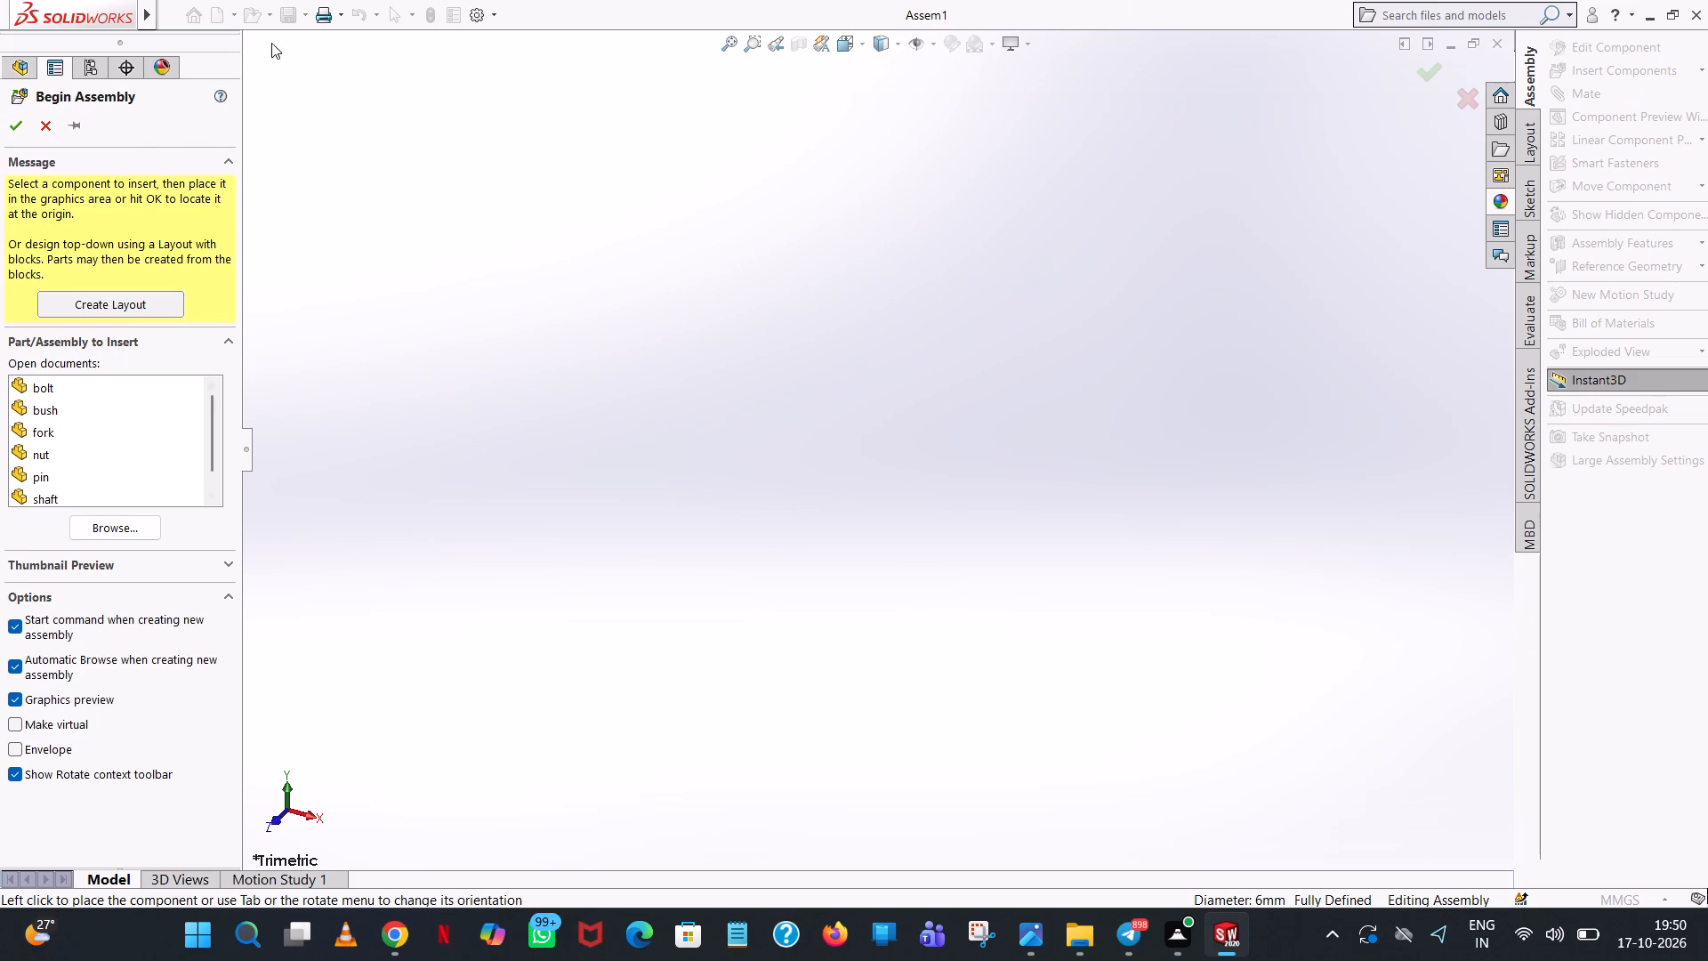
Choose the bolt, bush, fork, nut, pin and shaft files from the universal joint folder for insertion into the assembly.
click(118, 529)
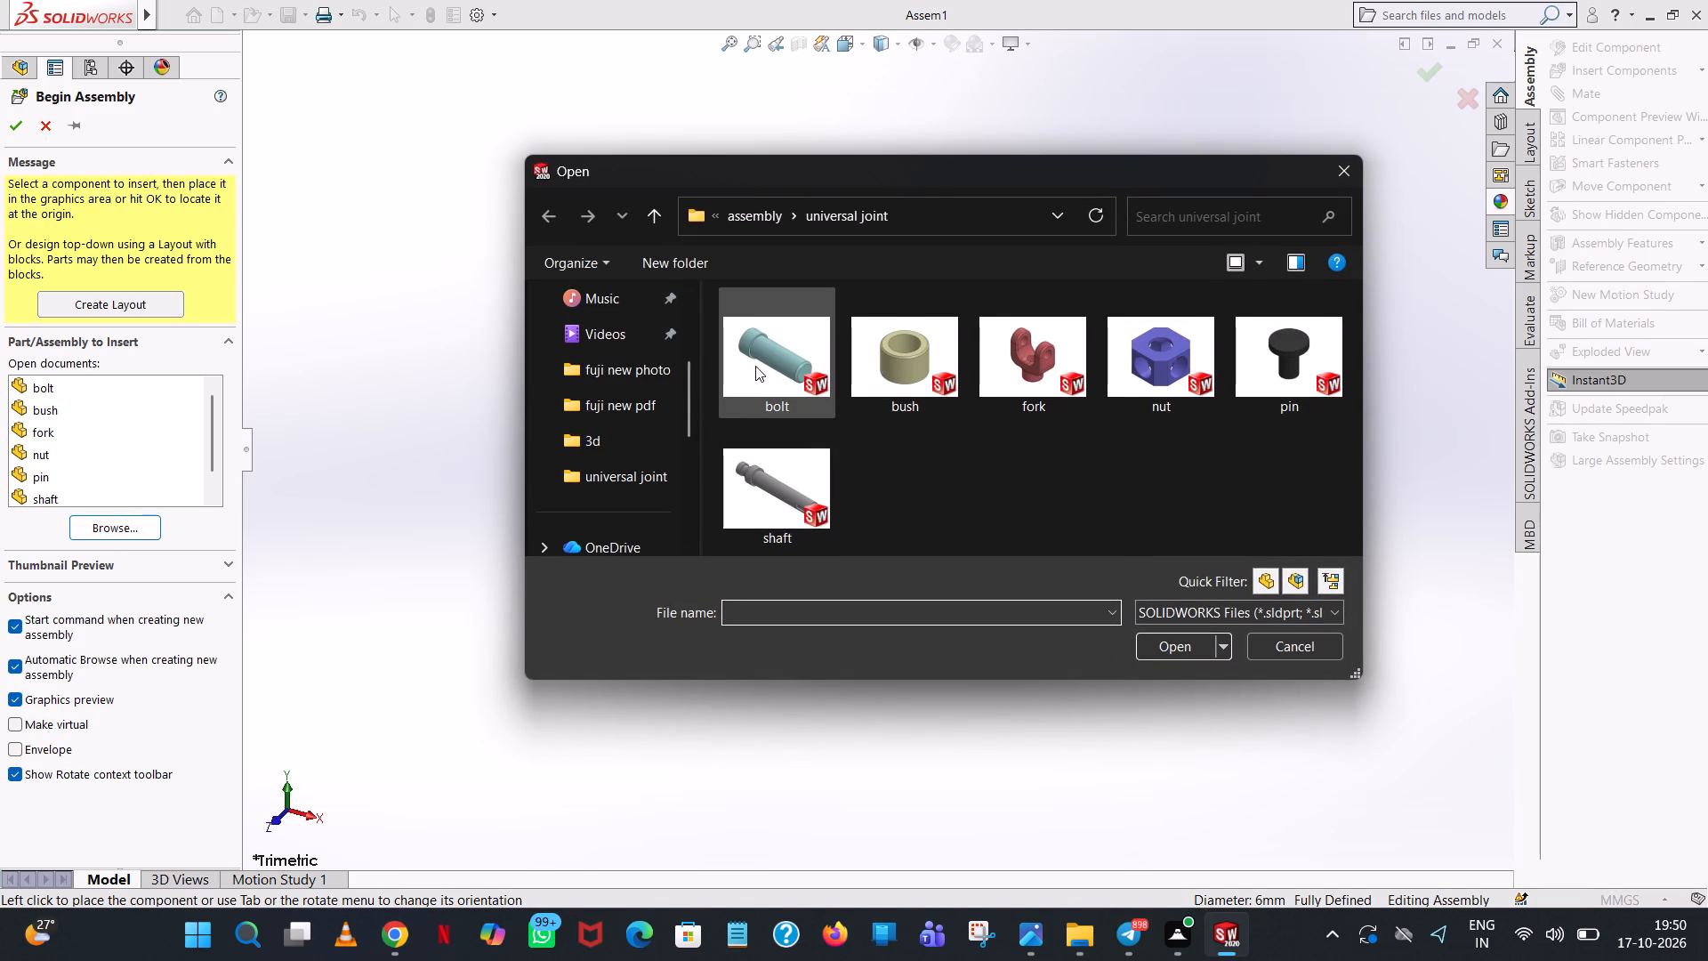
ctrl+click(757, 366)
ctrl+click(880, 359)
ctrl+click(1009, 367)
ctrl+click(1187, 390)
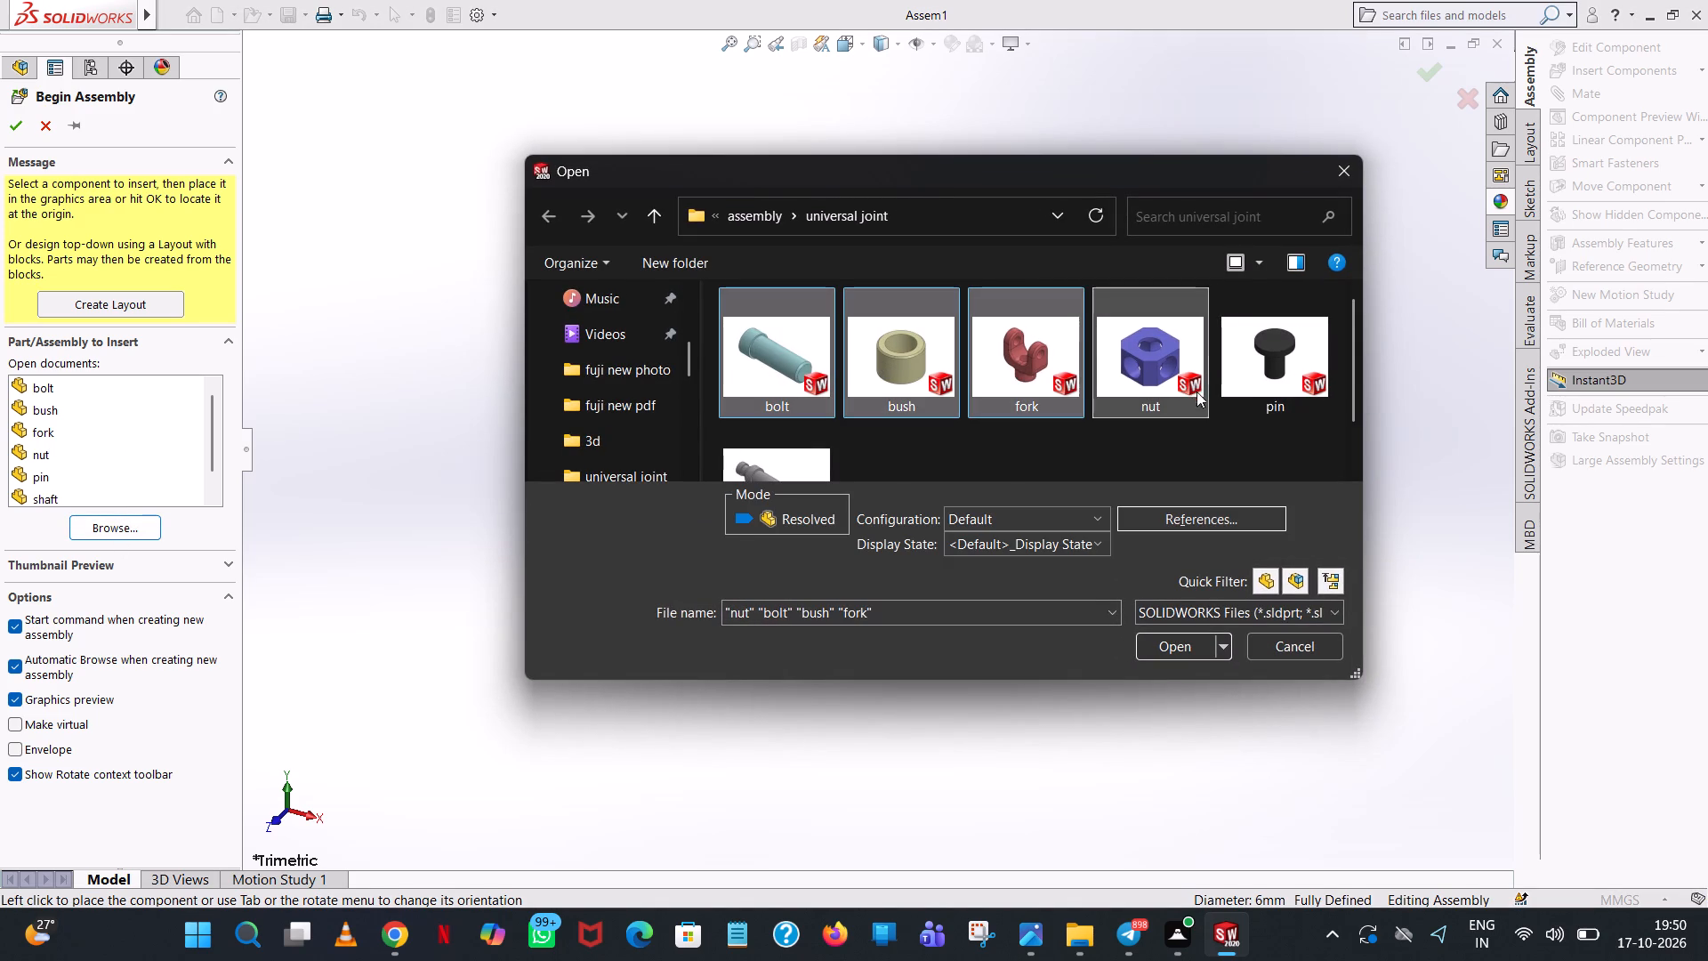
ctrl+click(1291, 384)
ctrl+click(772, 461)
scroll(924, 389, down, 2)
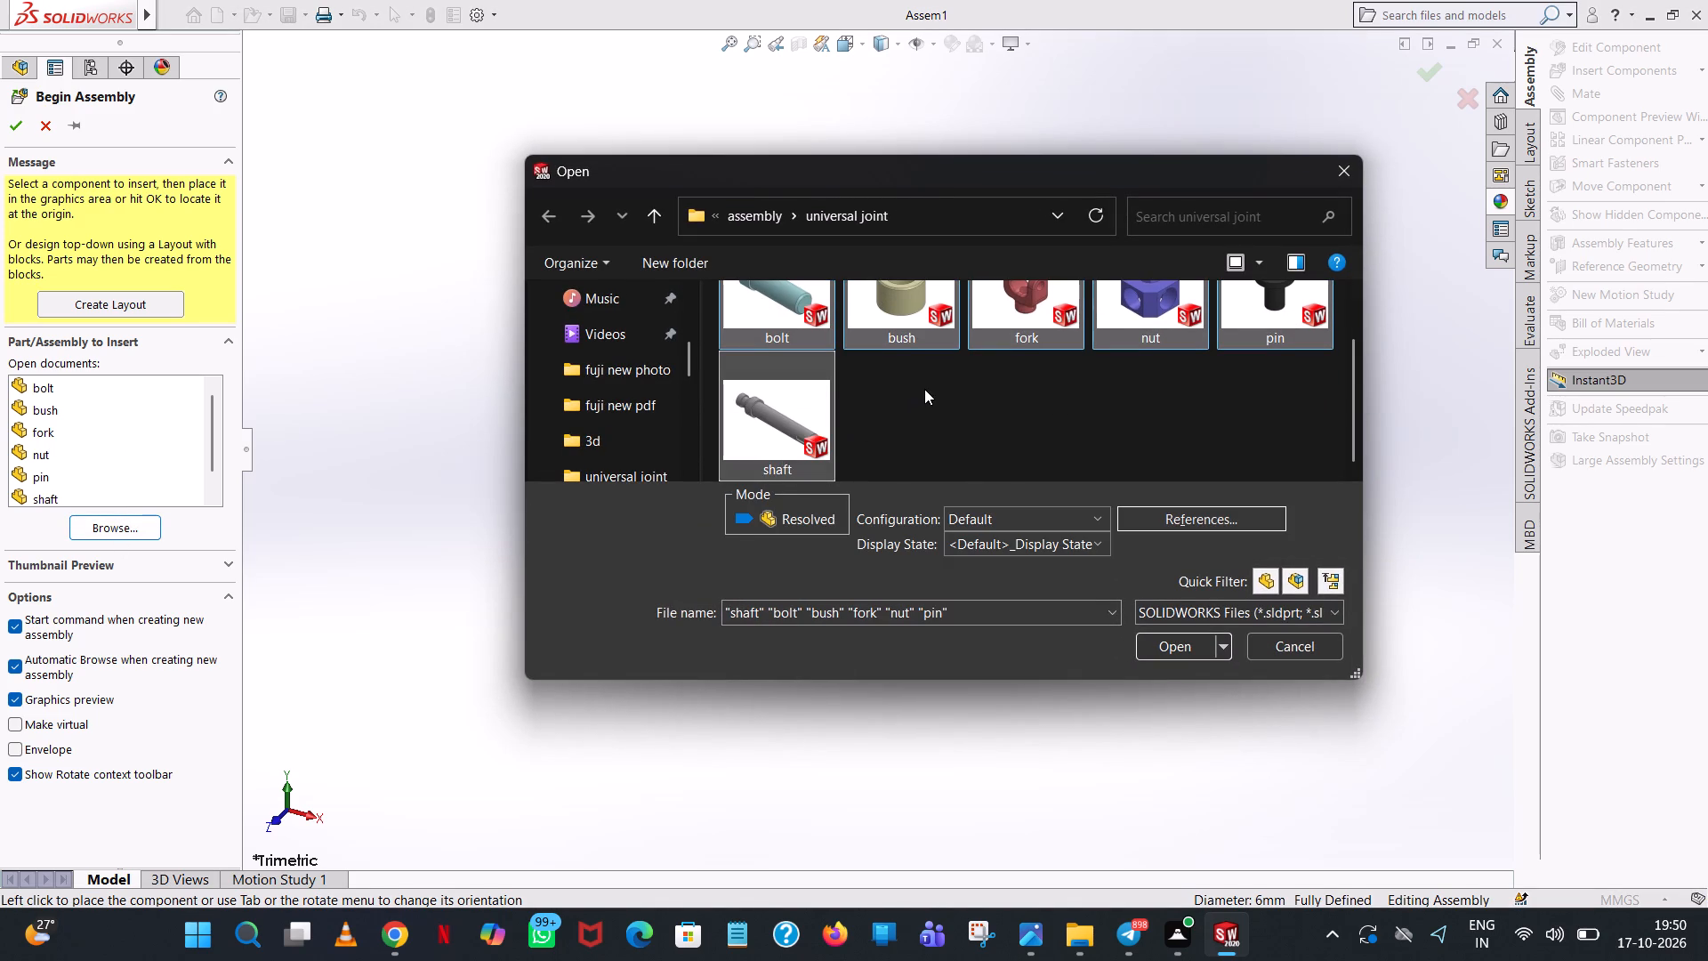
scroll(924, 389, down, 2)
click(1177, 649)
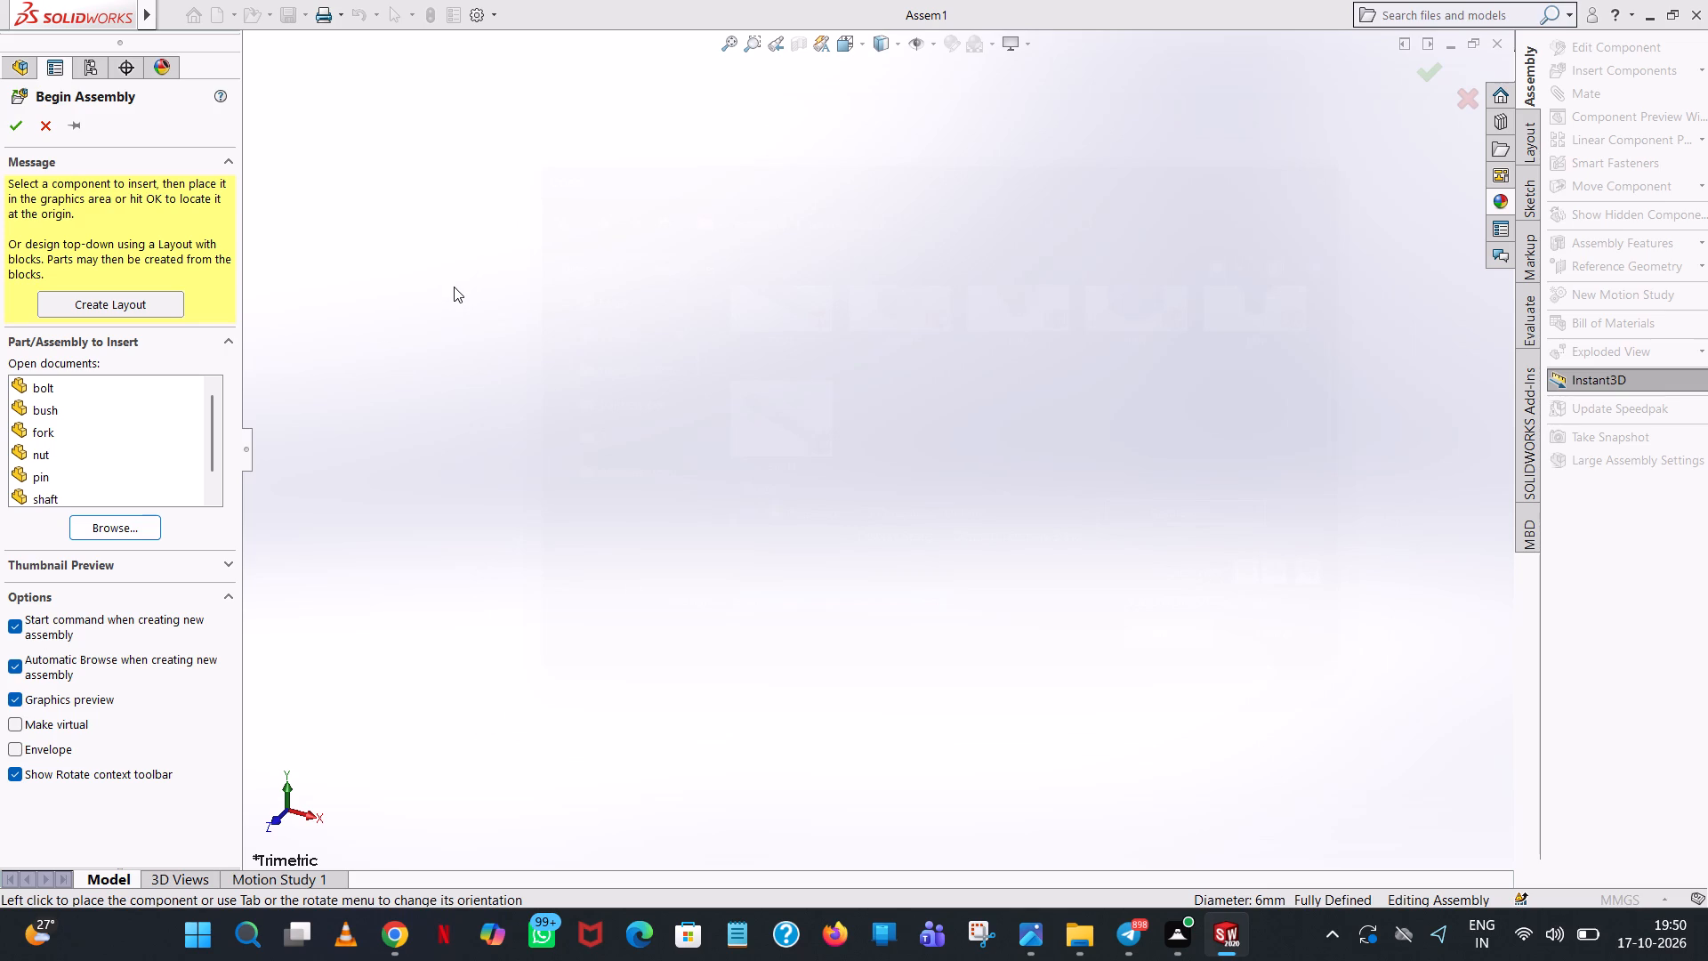
Place one each of the bolt, bush, fork, nut, pin and shaft in the assembly, with the bolt first.
click(454, 287)
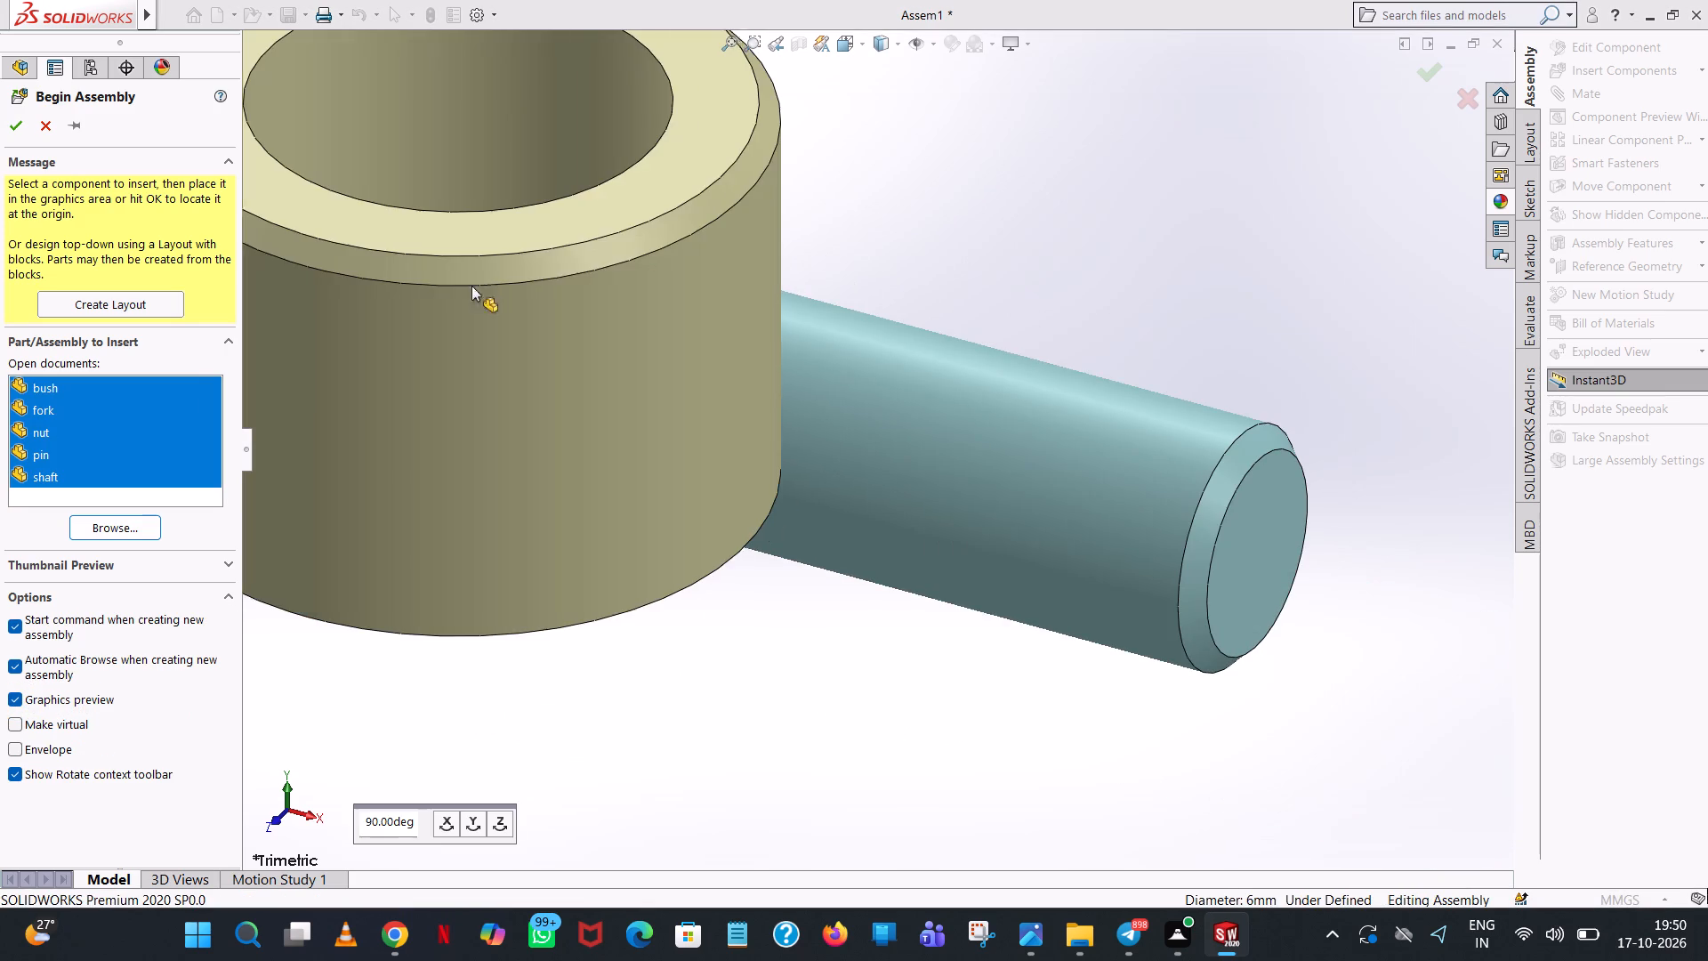
click(780, 373)
click(1184, 260)
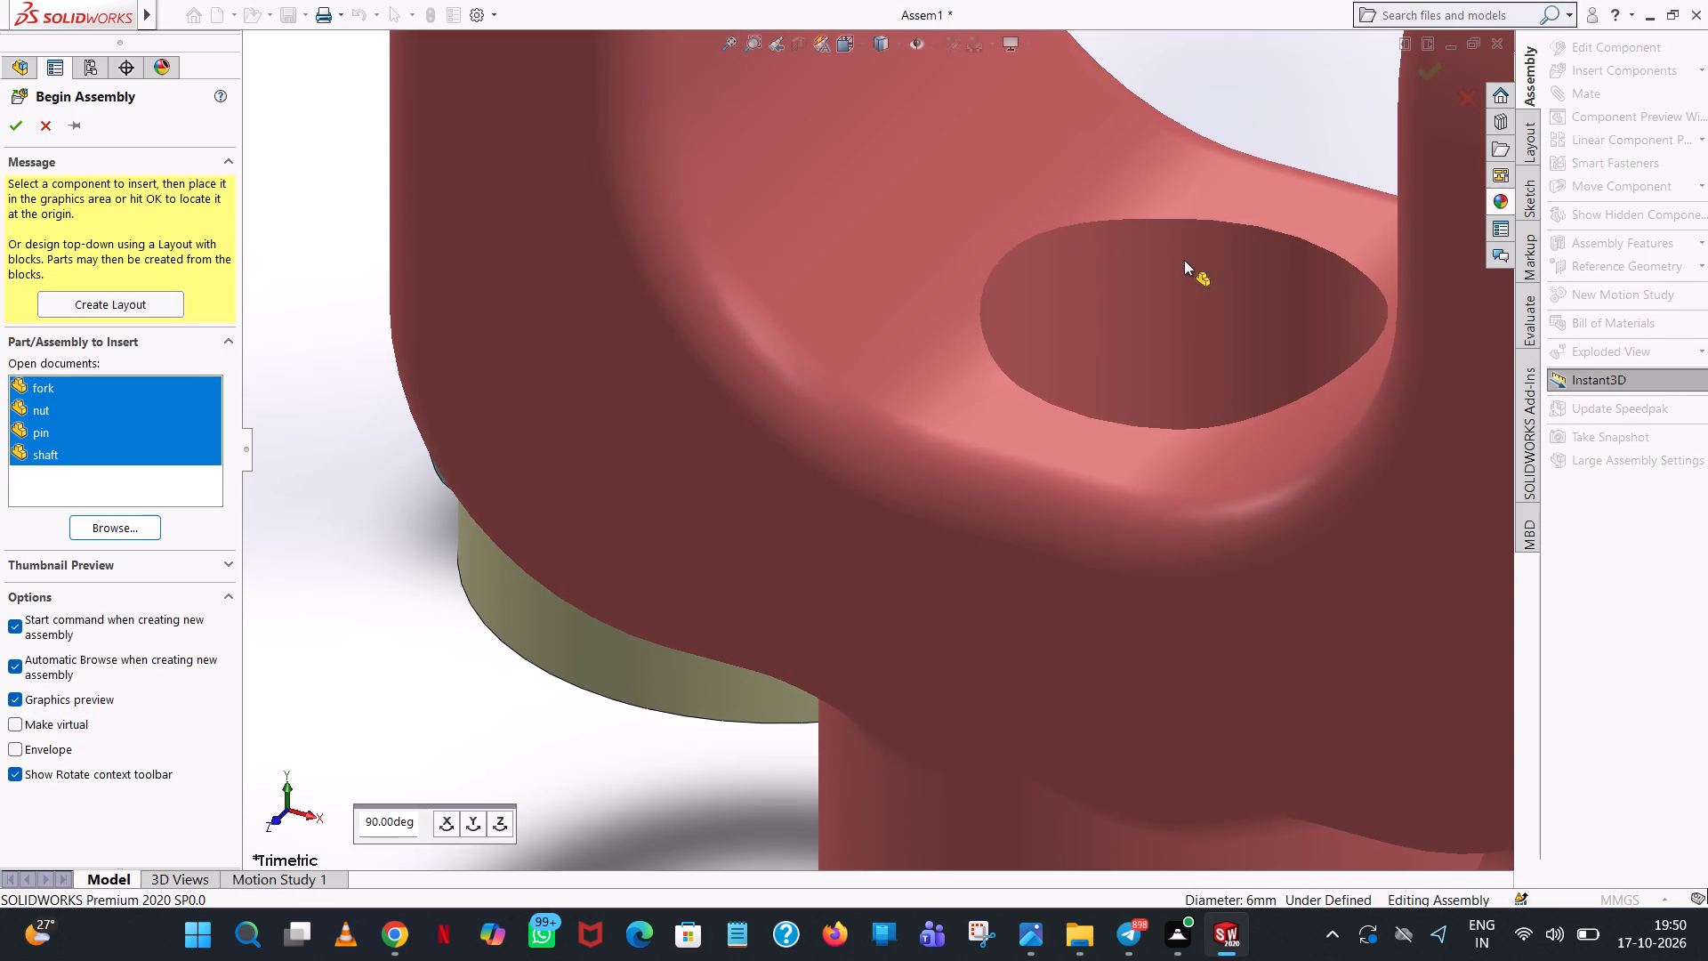
click(518, 468)
scroll(537, 464, up, 5)
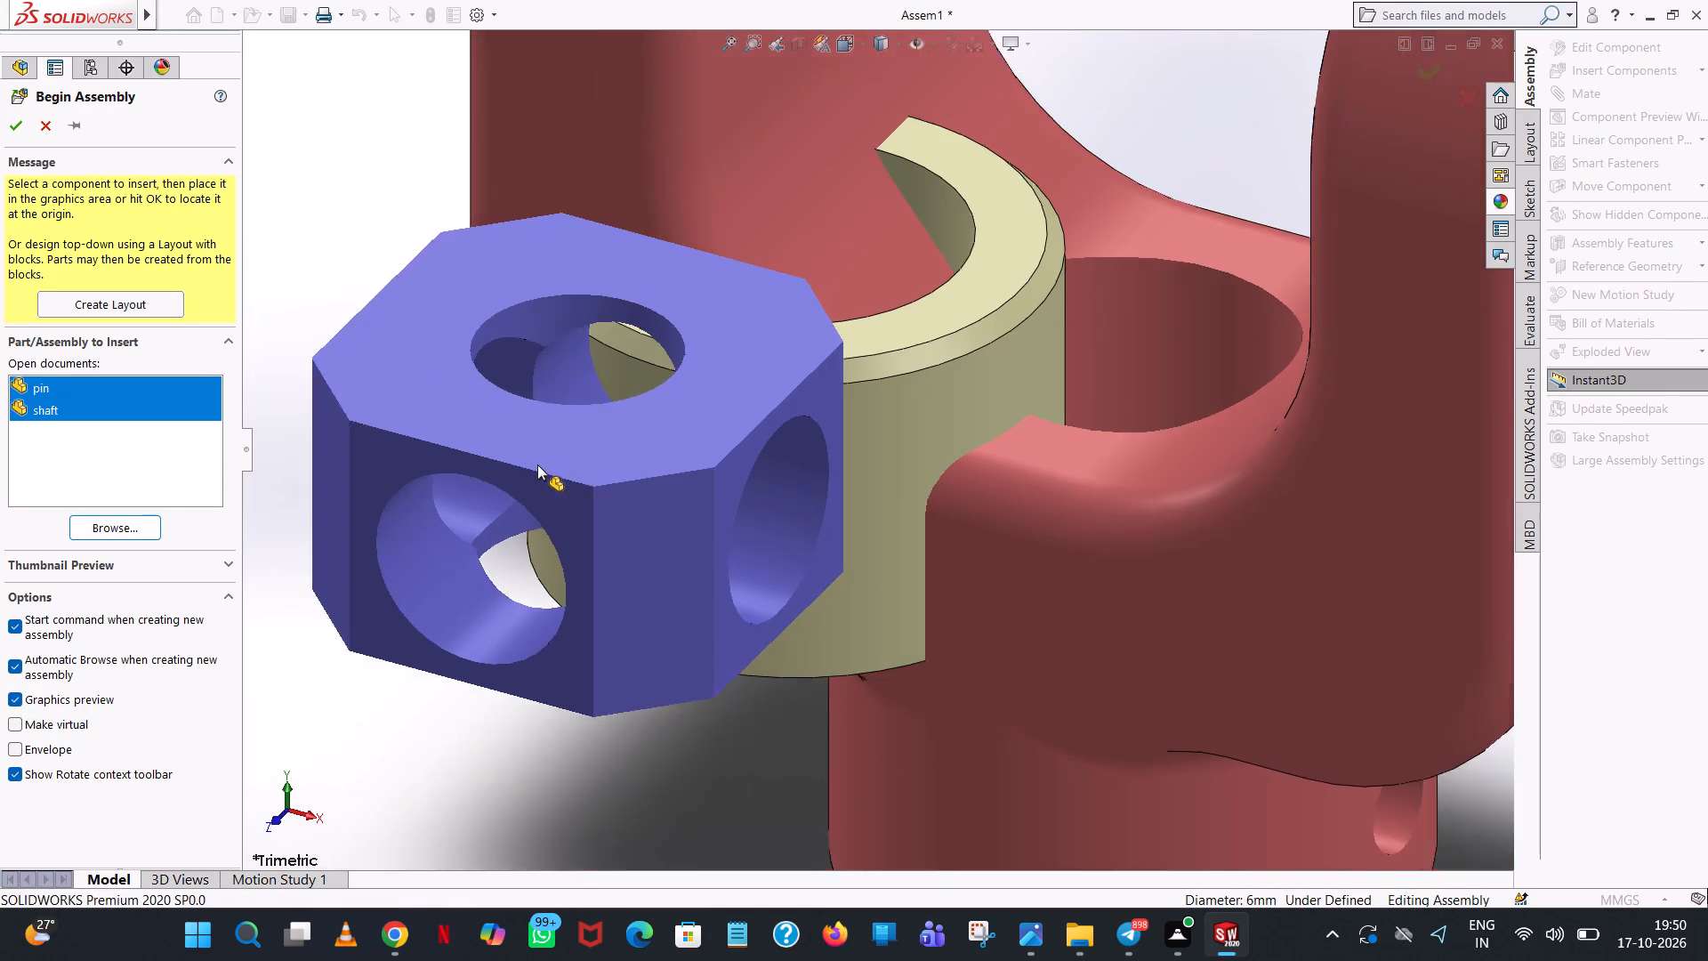
scroll(537, 464, up, 10)
click(593, 370)
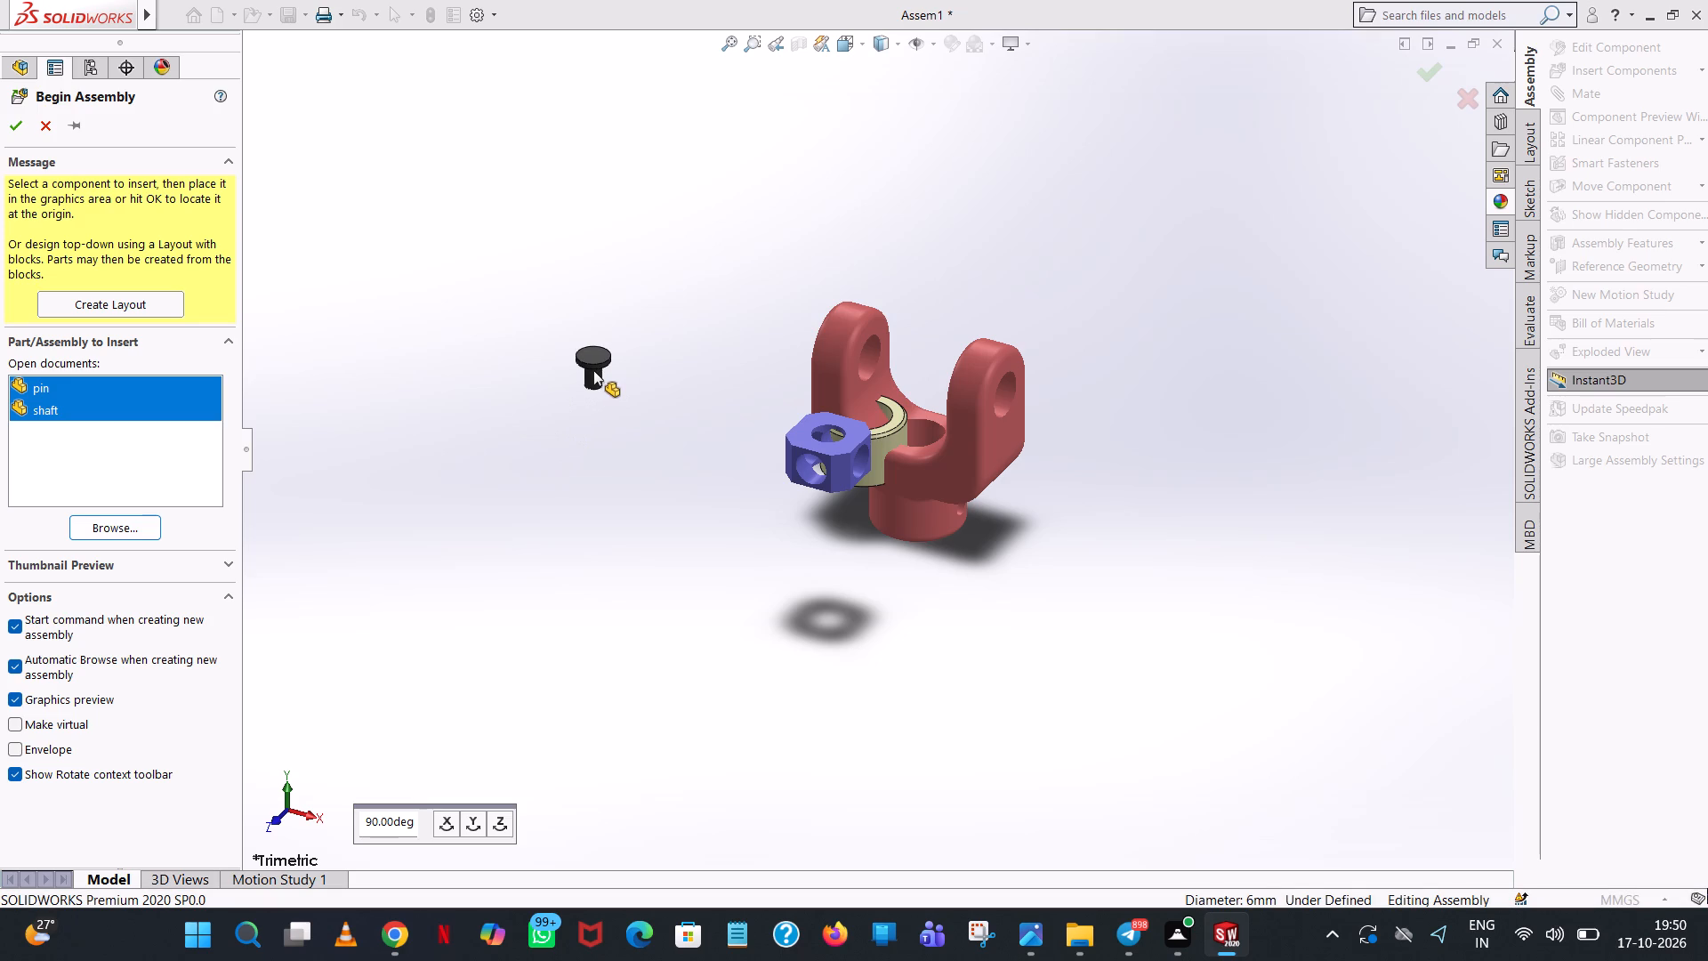
click(591, 505)
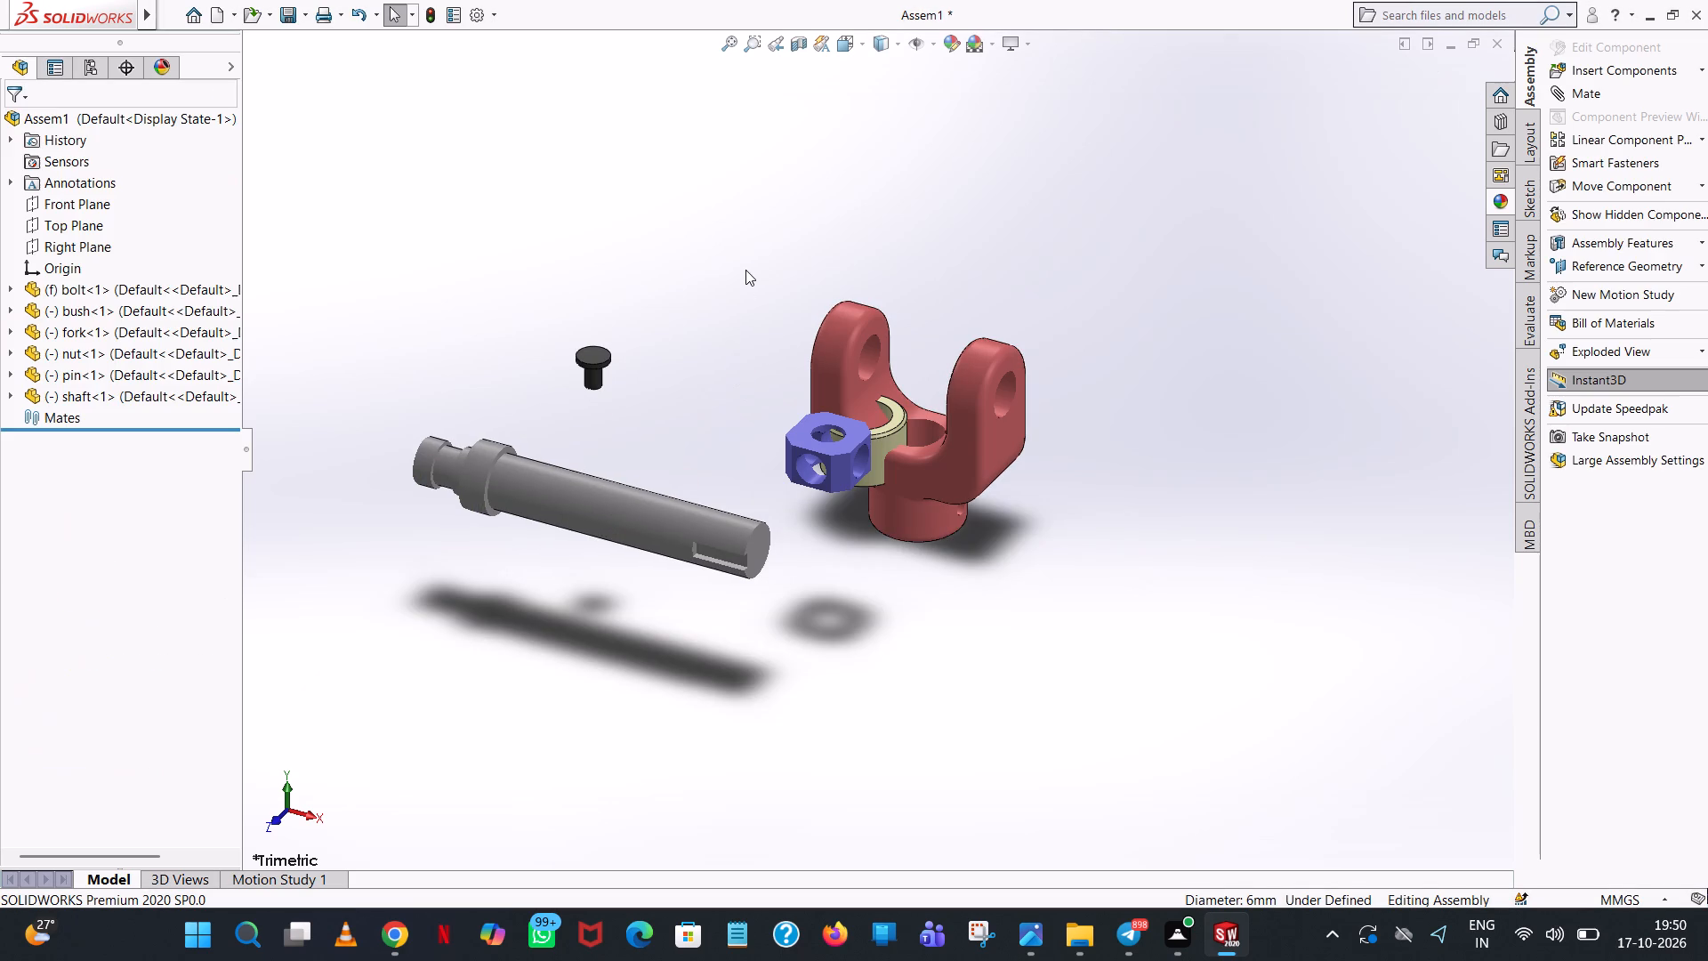
click(746, 268)
click(632, 391)
click(737, 223)
Spread out the overlapping nut, bush and fork so that the bolt is uncovered.
drag(834, 448, 645, 408)
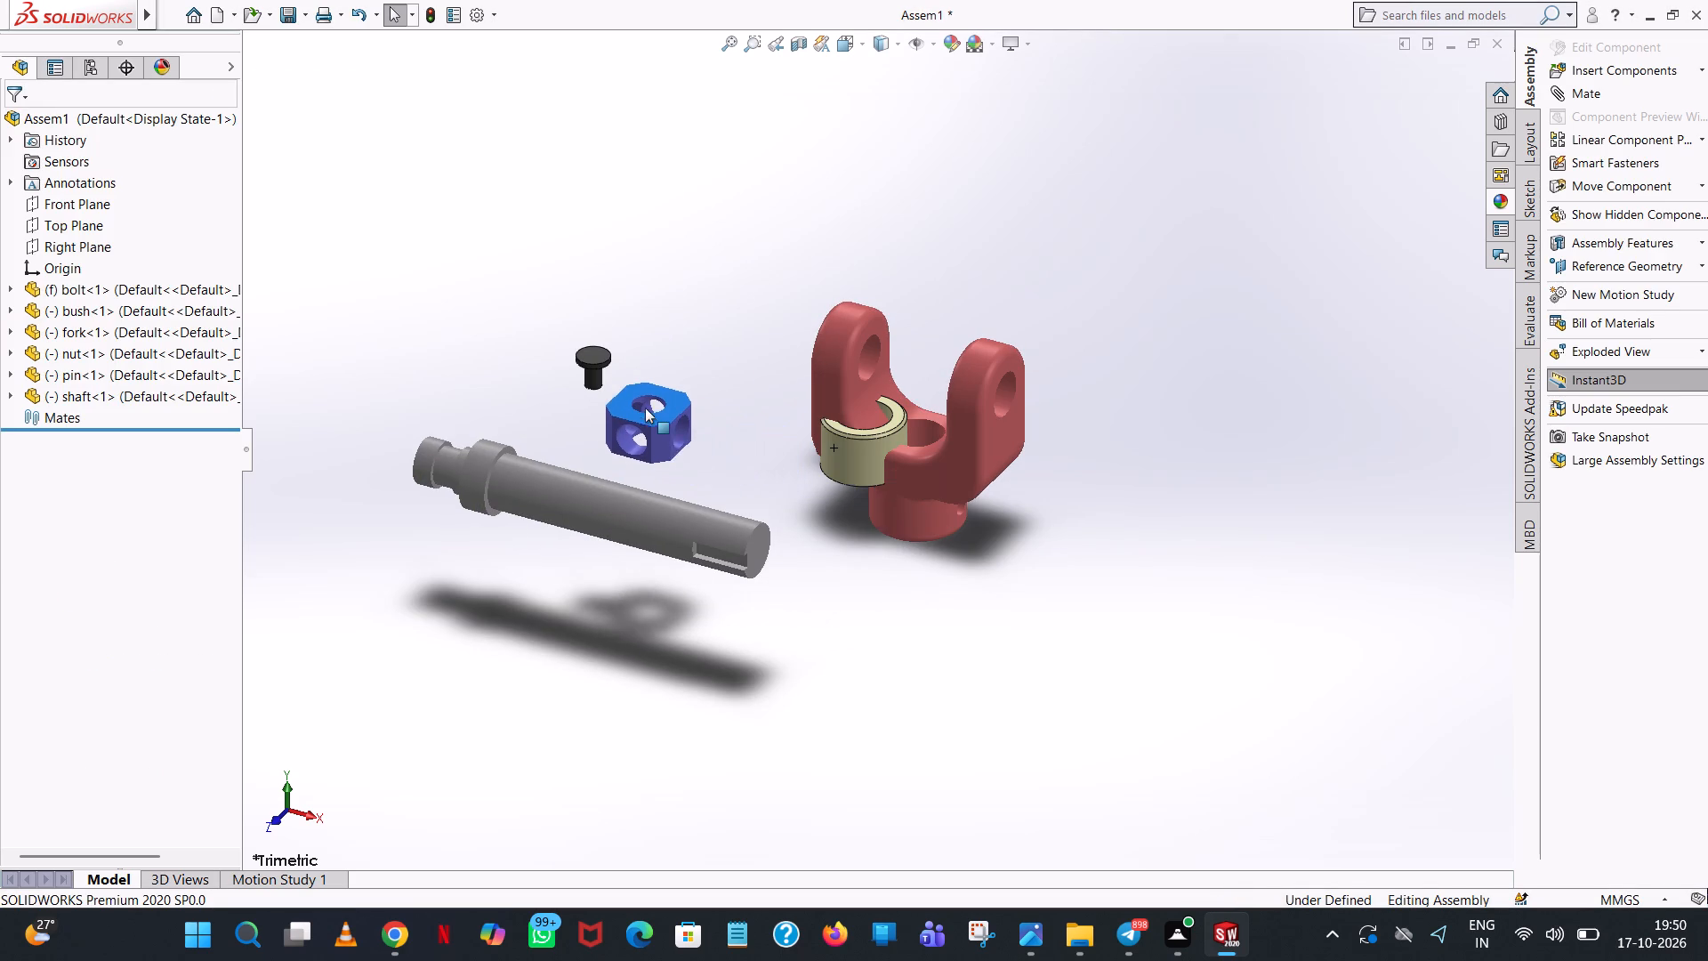
drag(645, 408, 649, 412)
drag(854, 445, 782, 558)
drag(898, 467, 1100, 396)
click(1076, 554)
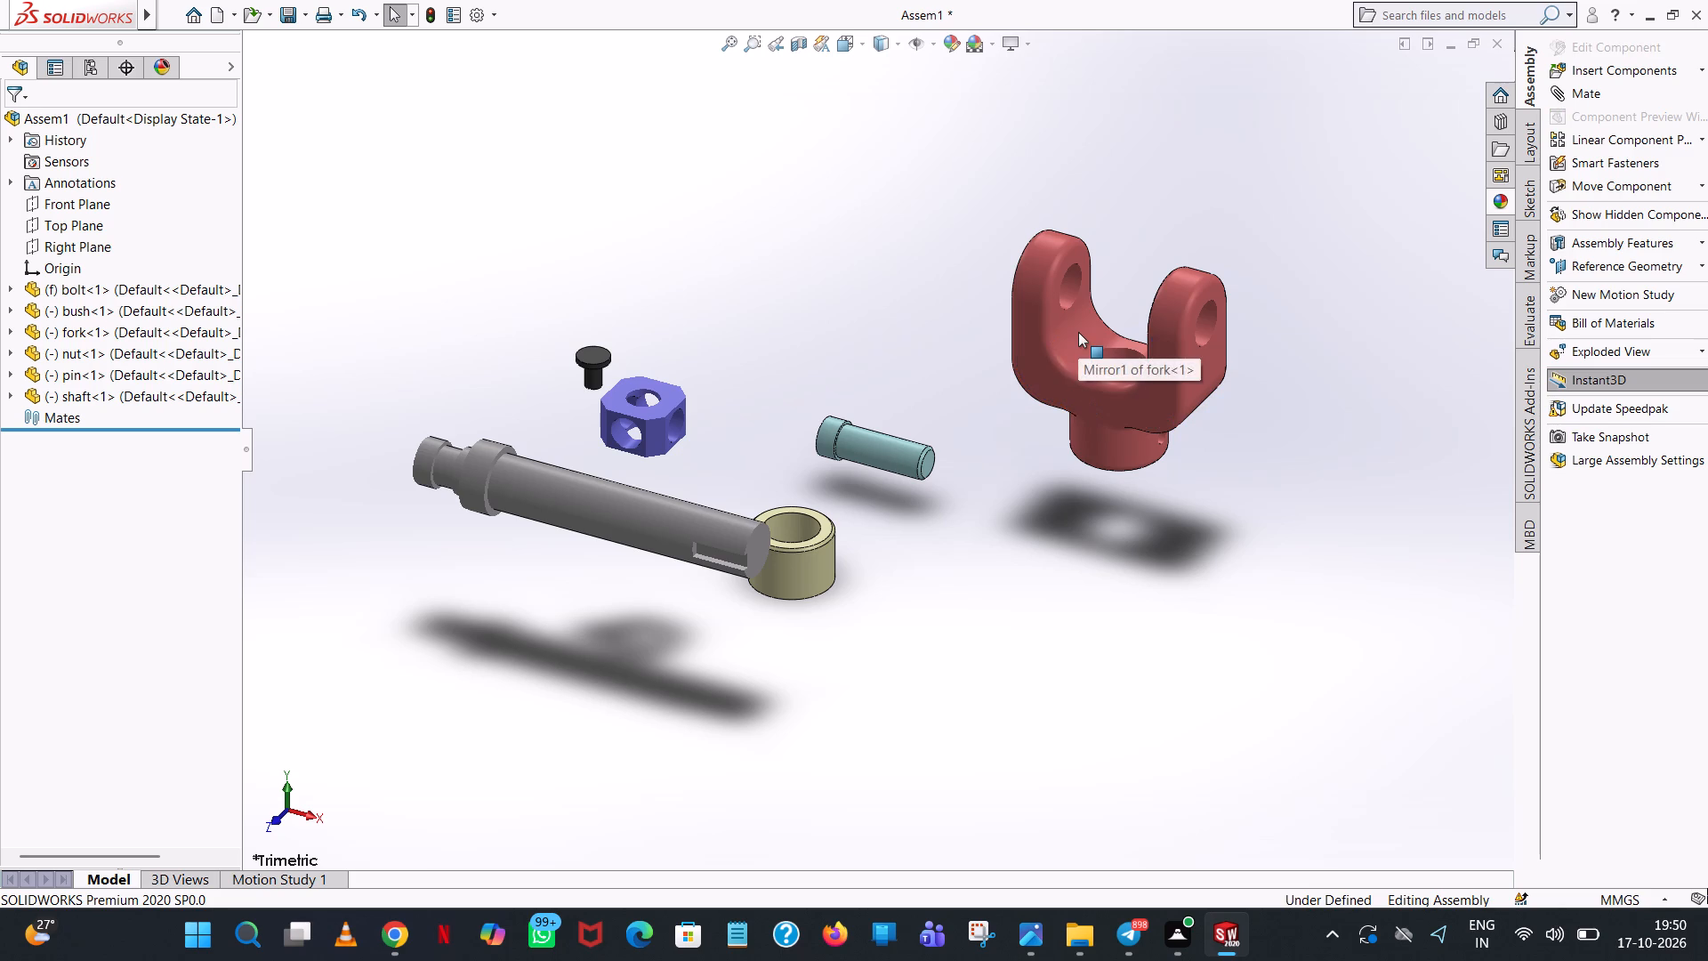
Add a second copy of the fork just below the first one.
ctrl+drag(1080, 328, 1163, 514)
click(1067, 602)
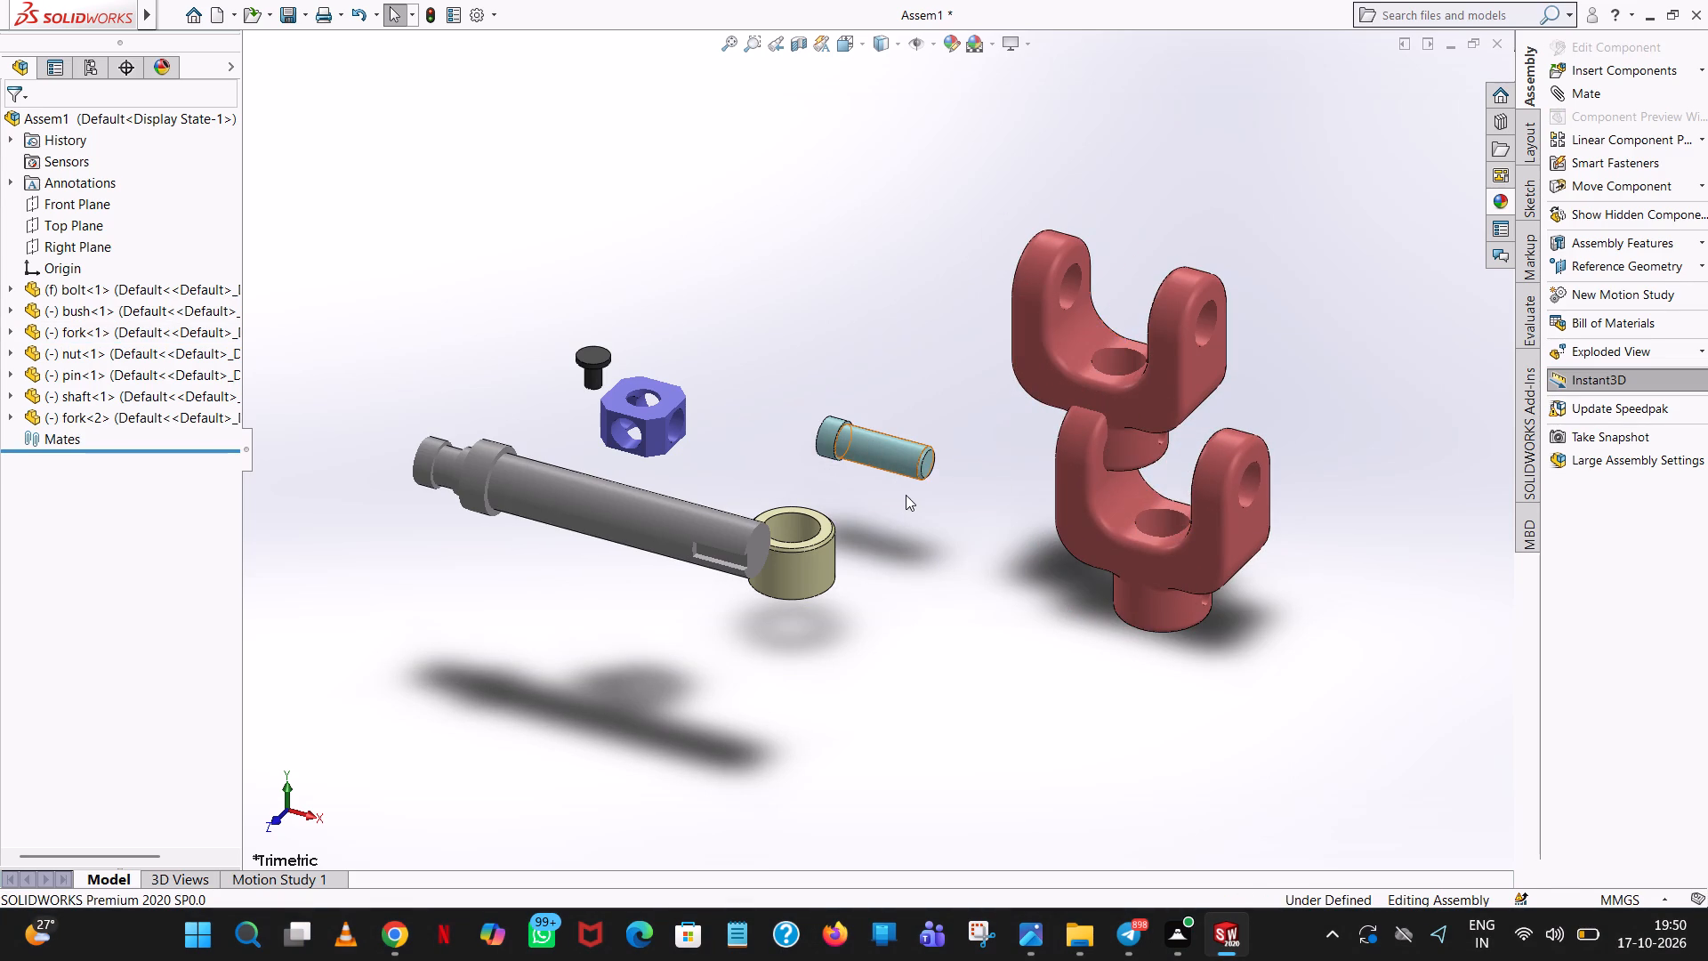
Add a second copy of the shaft beside the first one.
middle_drag(906, 495, 912, 529)
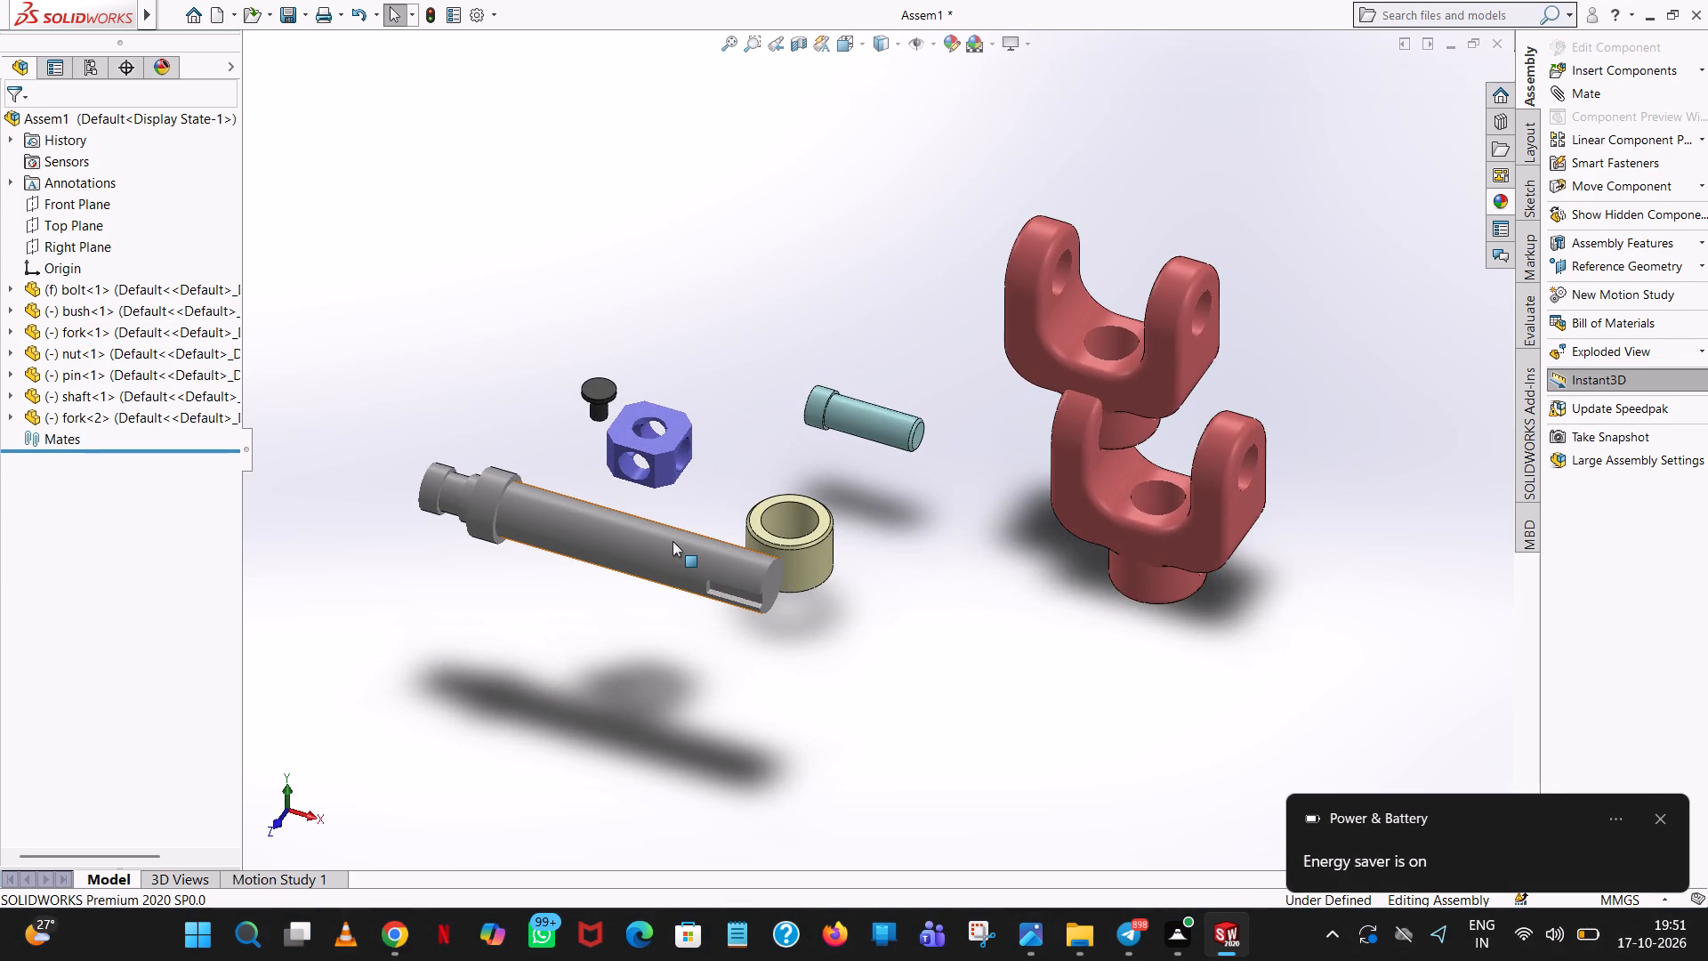
ctrl+drag(655, 542, 590, 644)
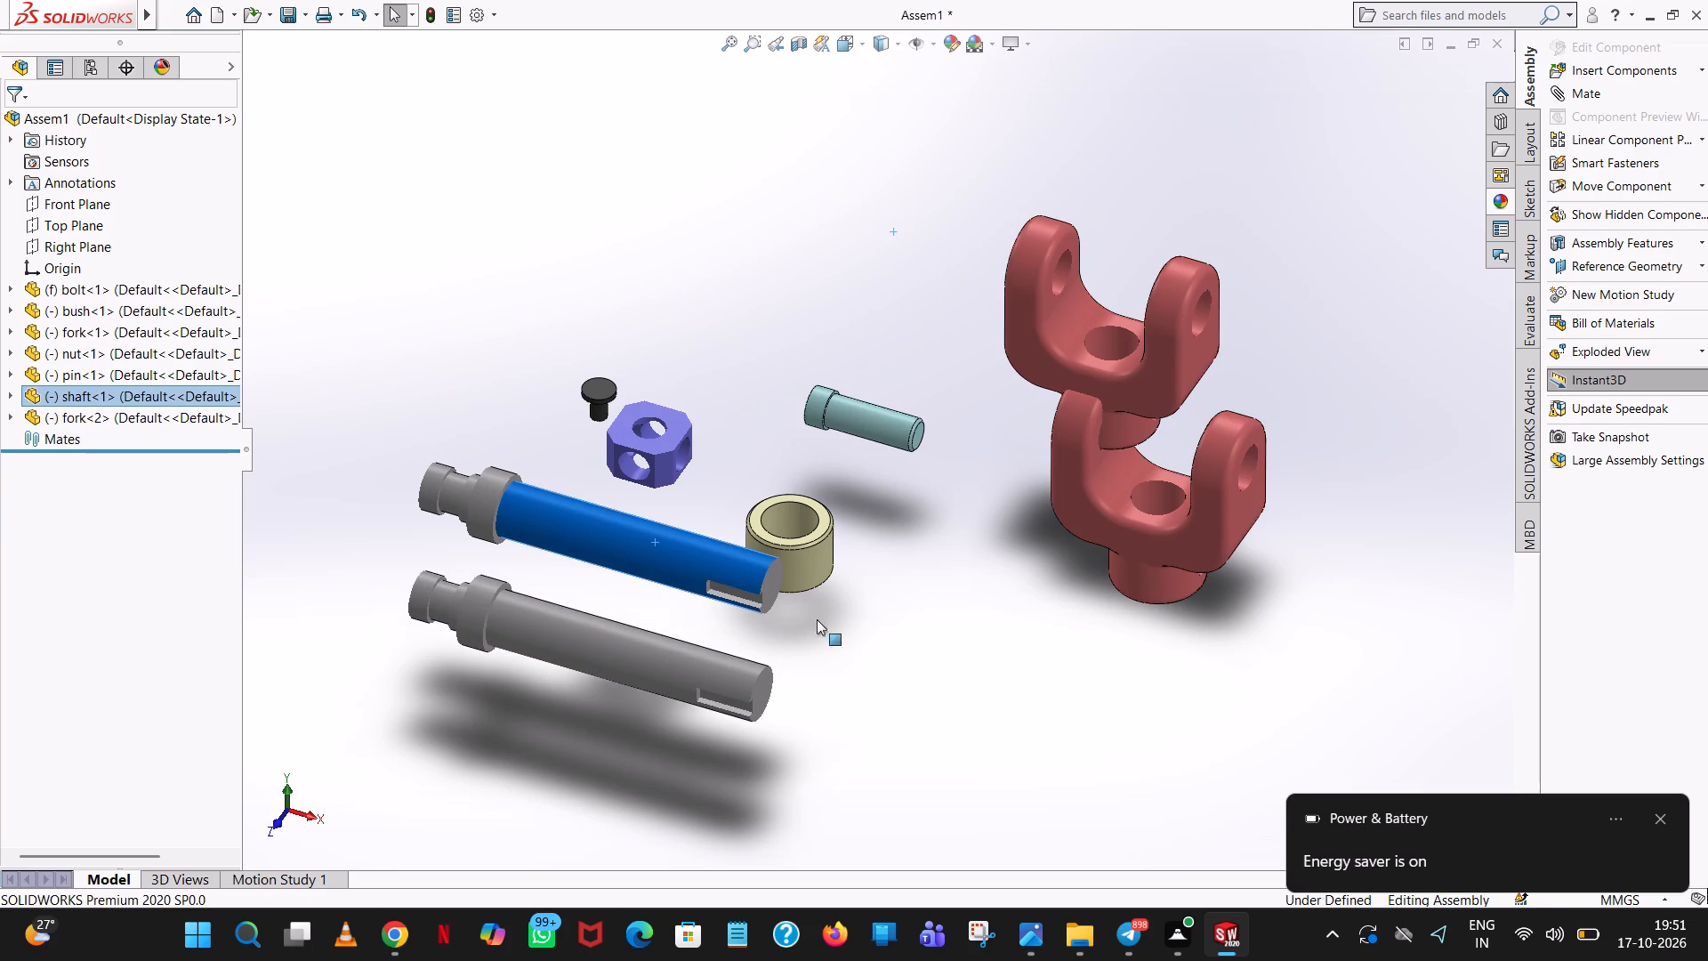
click(879, 631)
Move the bush clear of the shafts' keyway ends.
drag(813, 565, 918, 599)
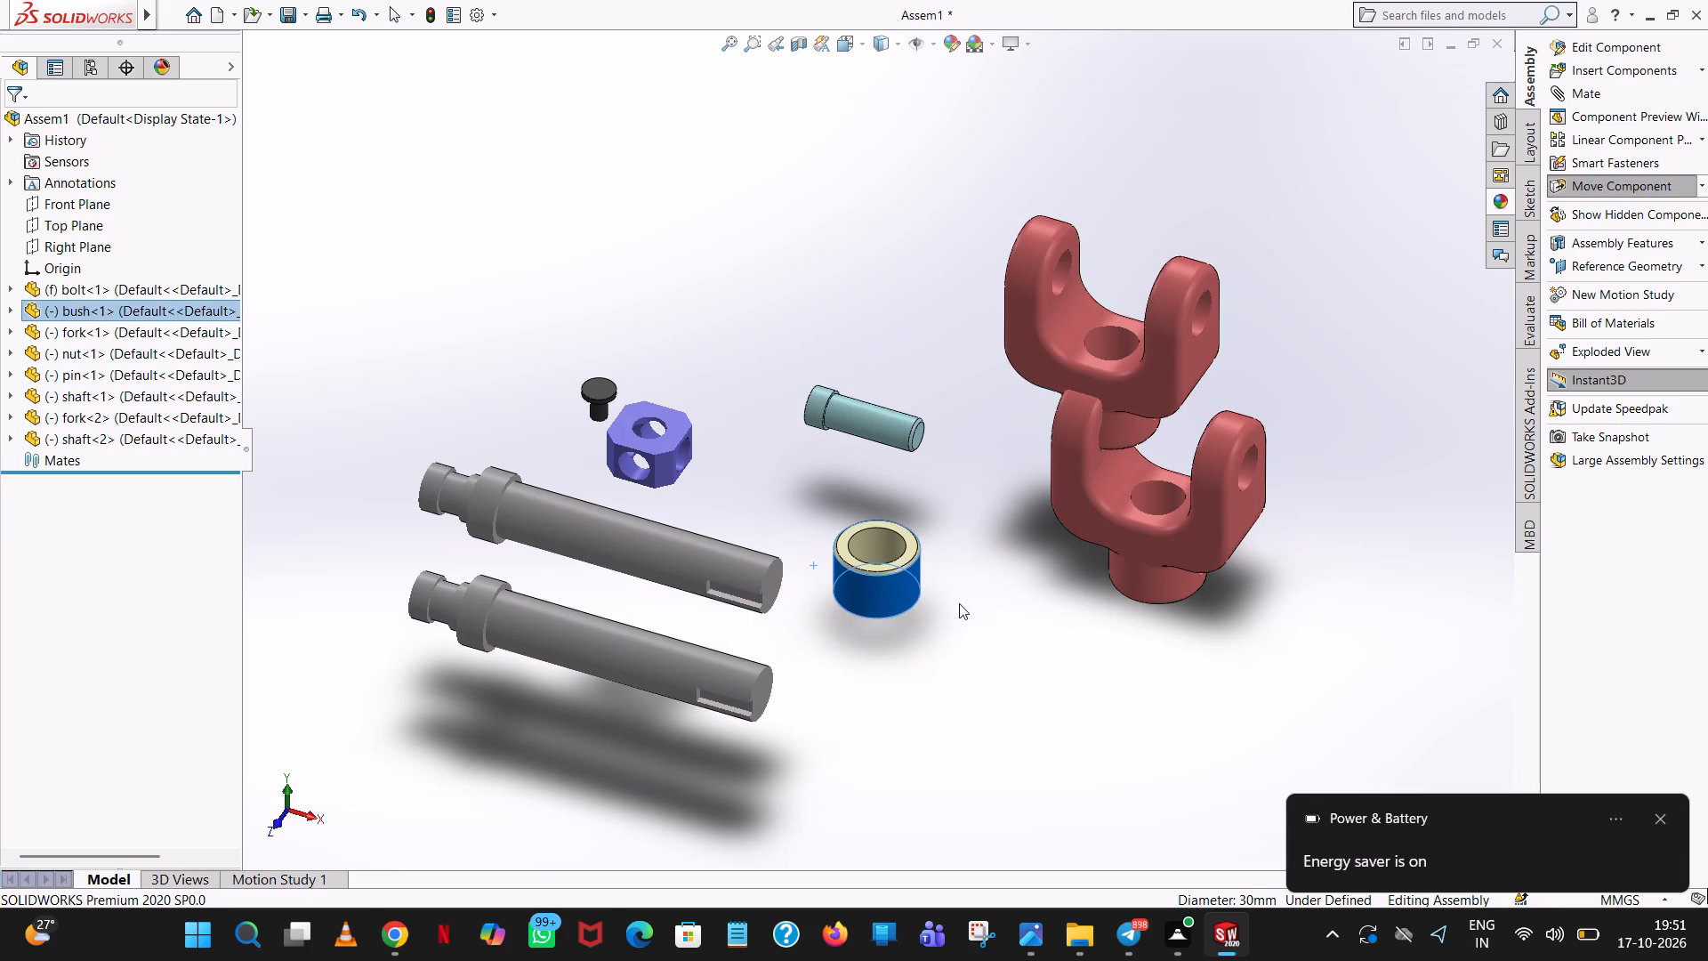
click(1023, 648)
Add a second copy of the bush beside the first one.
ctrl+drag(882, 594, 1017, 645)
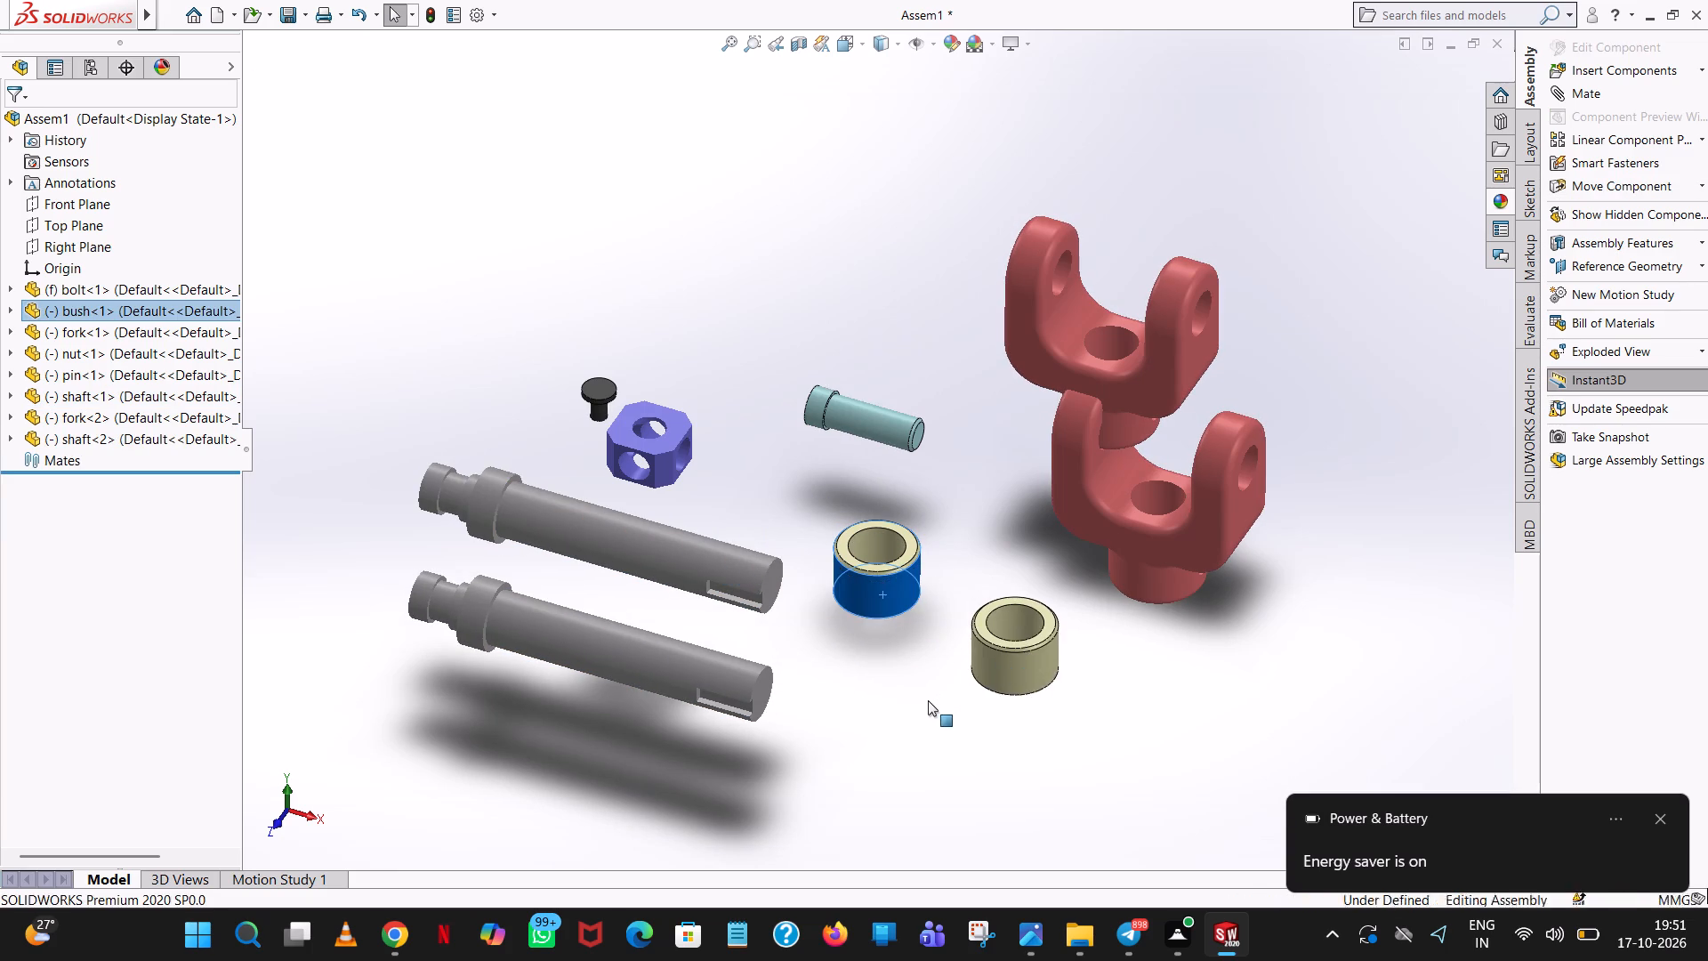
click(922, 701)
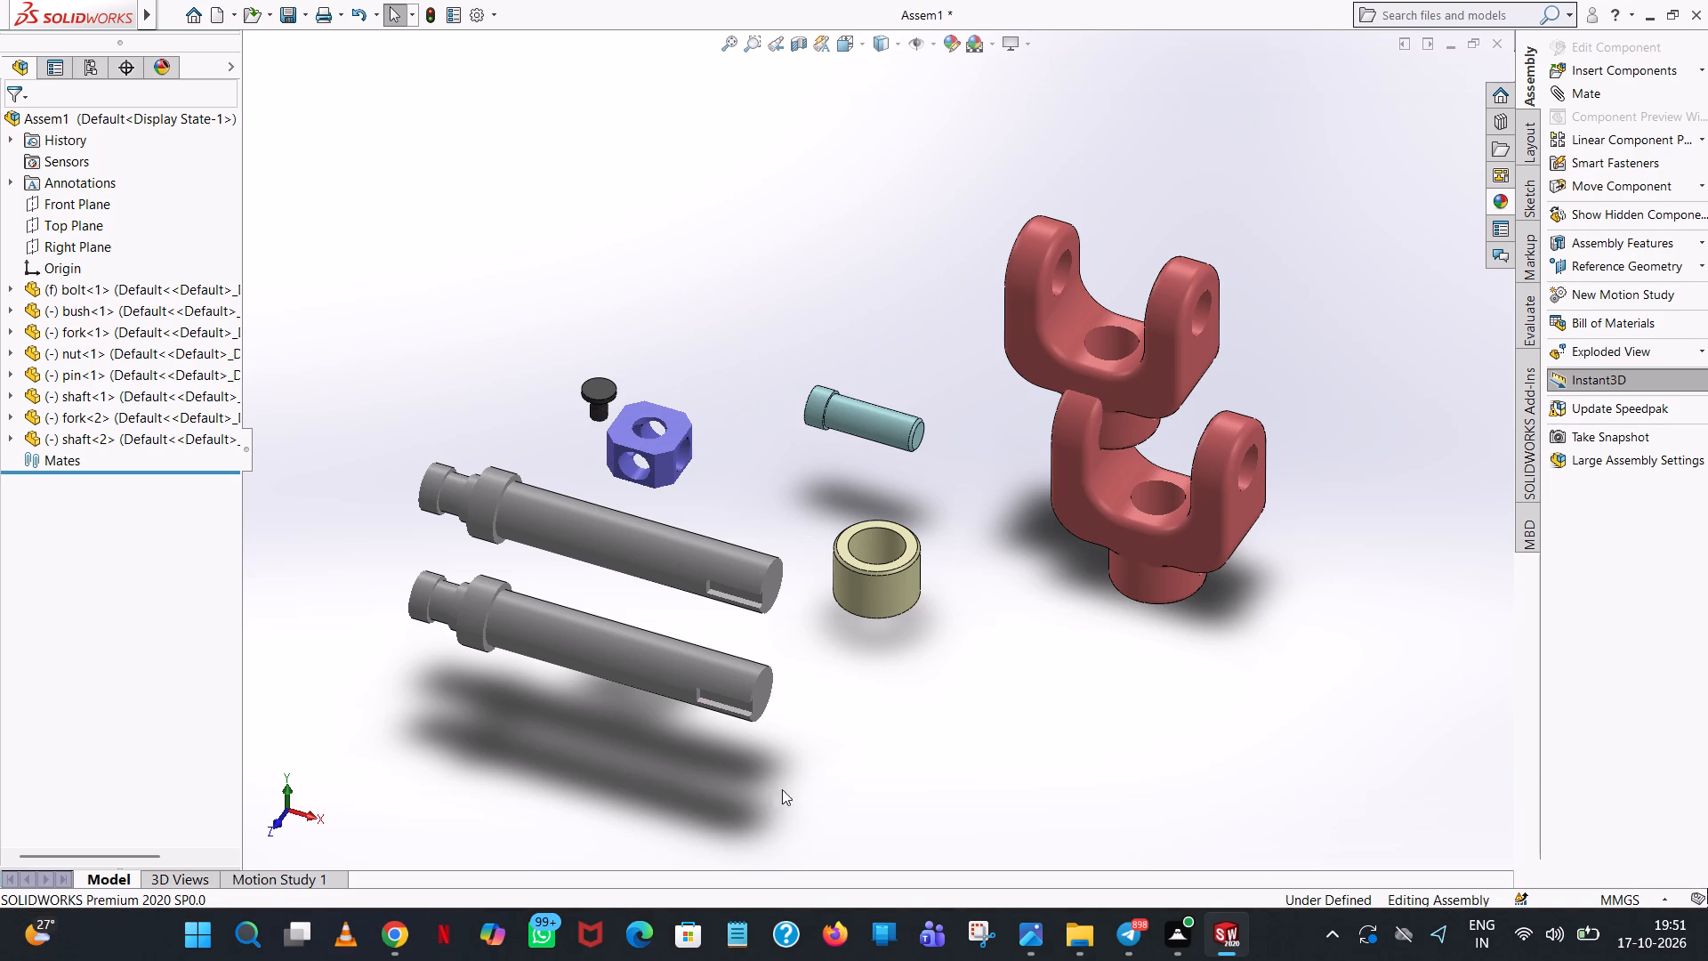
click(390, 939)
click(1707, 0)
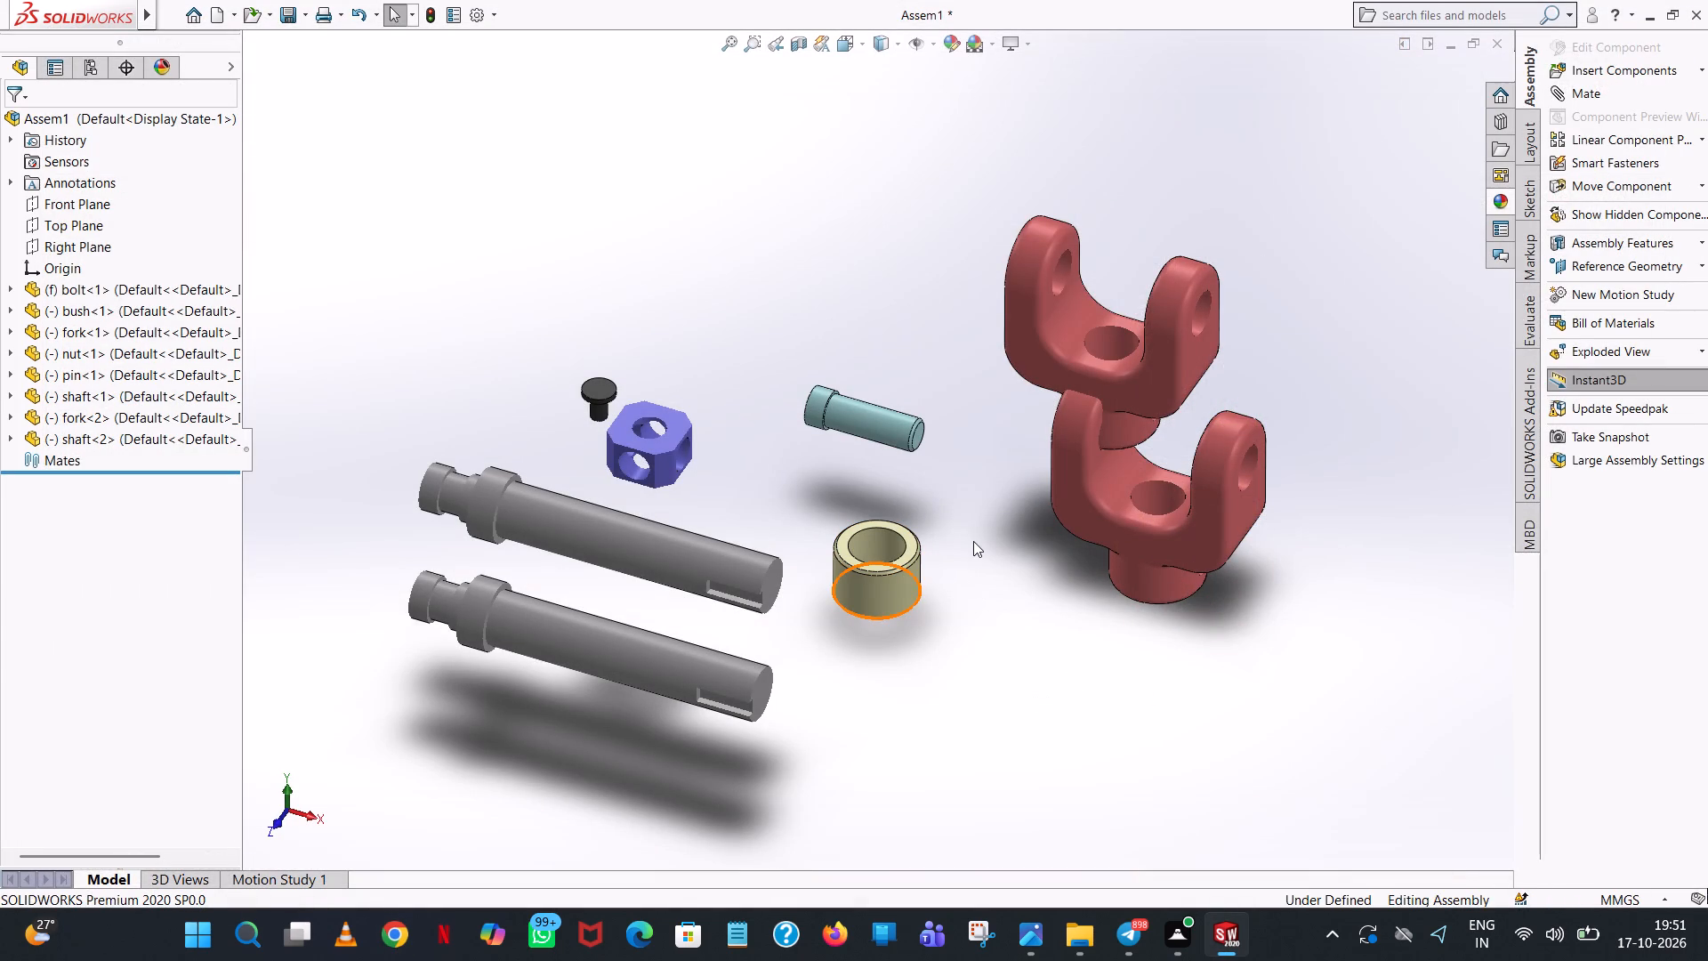
Move the two forks away from the bolt and apart from each other.
middle_drag(1150, 564, 1069, 571)
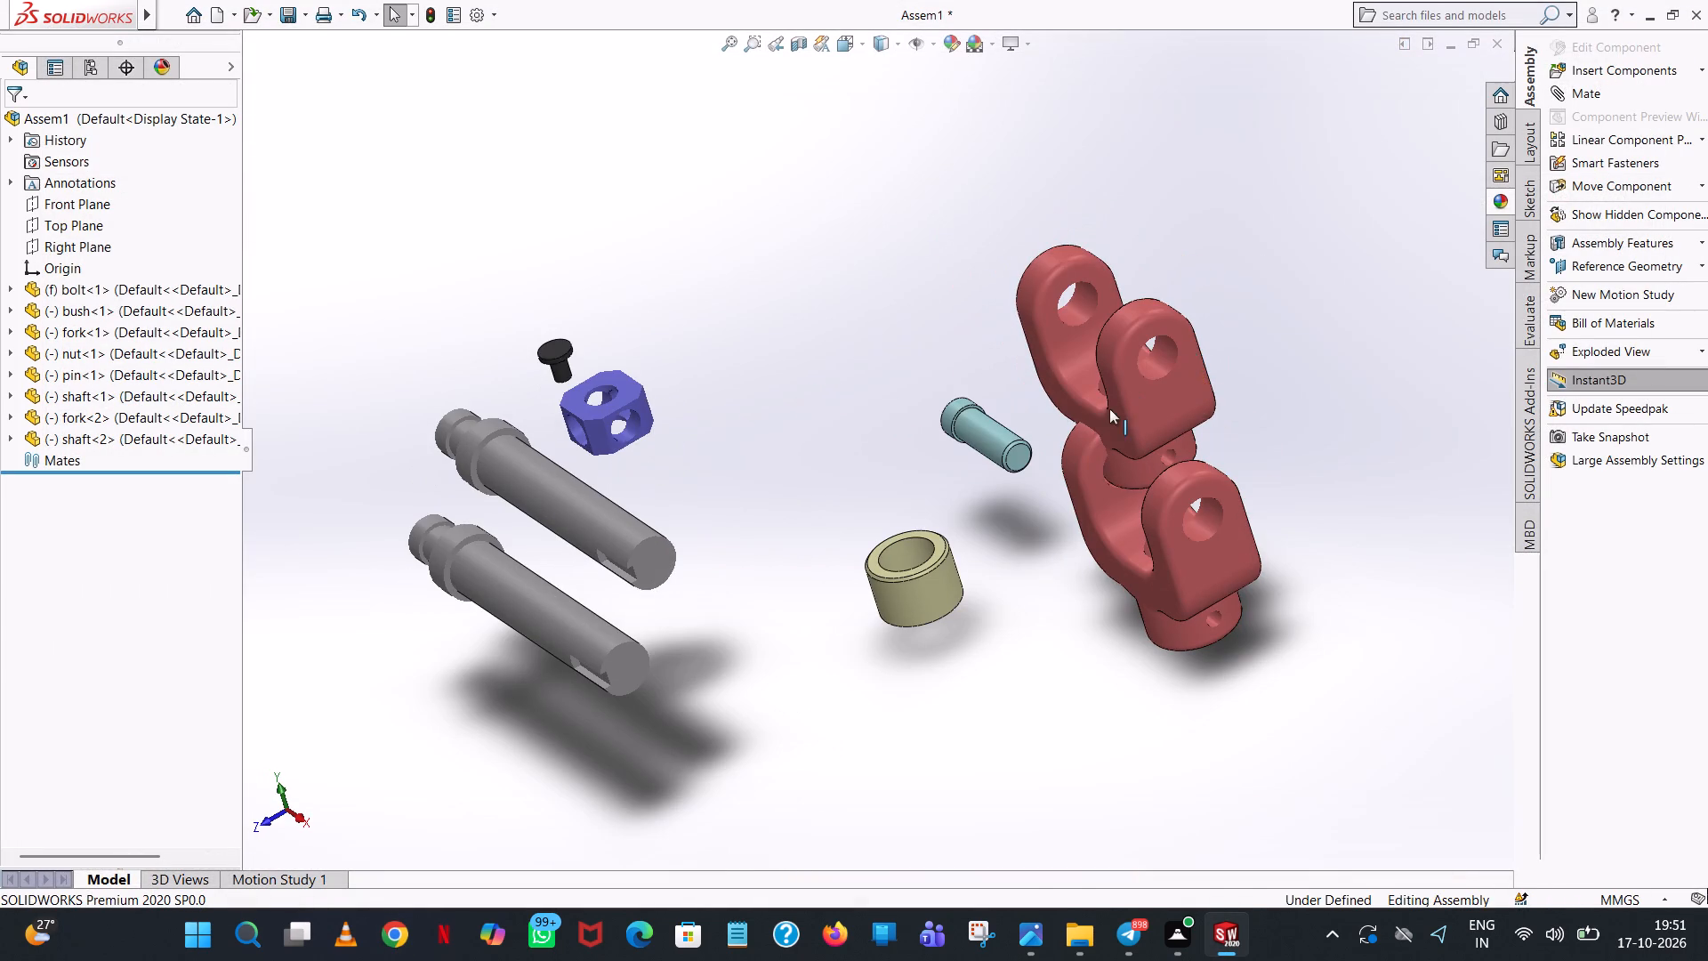
drag(1108, 408, 1287, 231)
drag(1155, 579, 1050, 645)
click(1248, 463)
drag(982, 417, 961, 316)
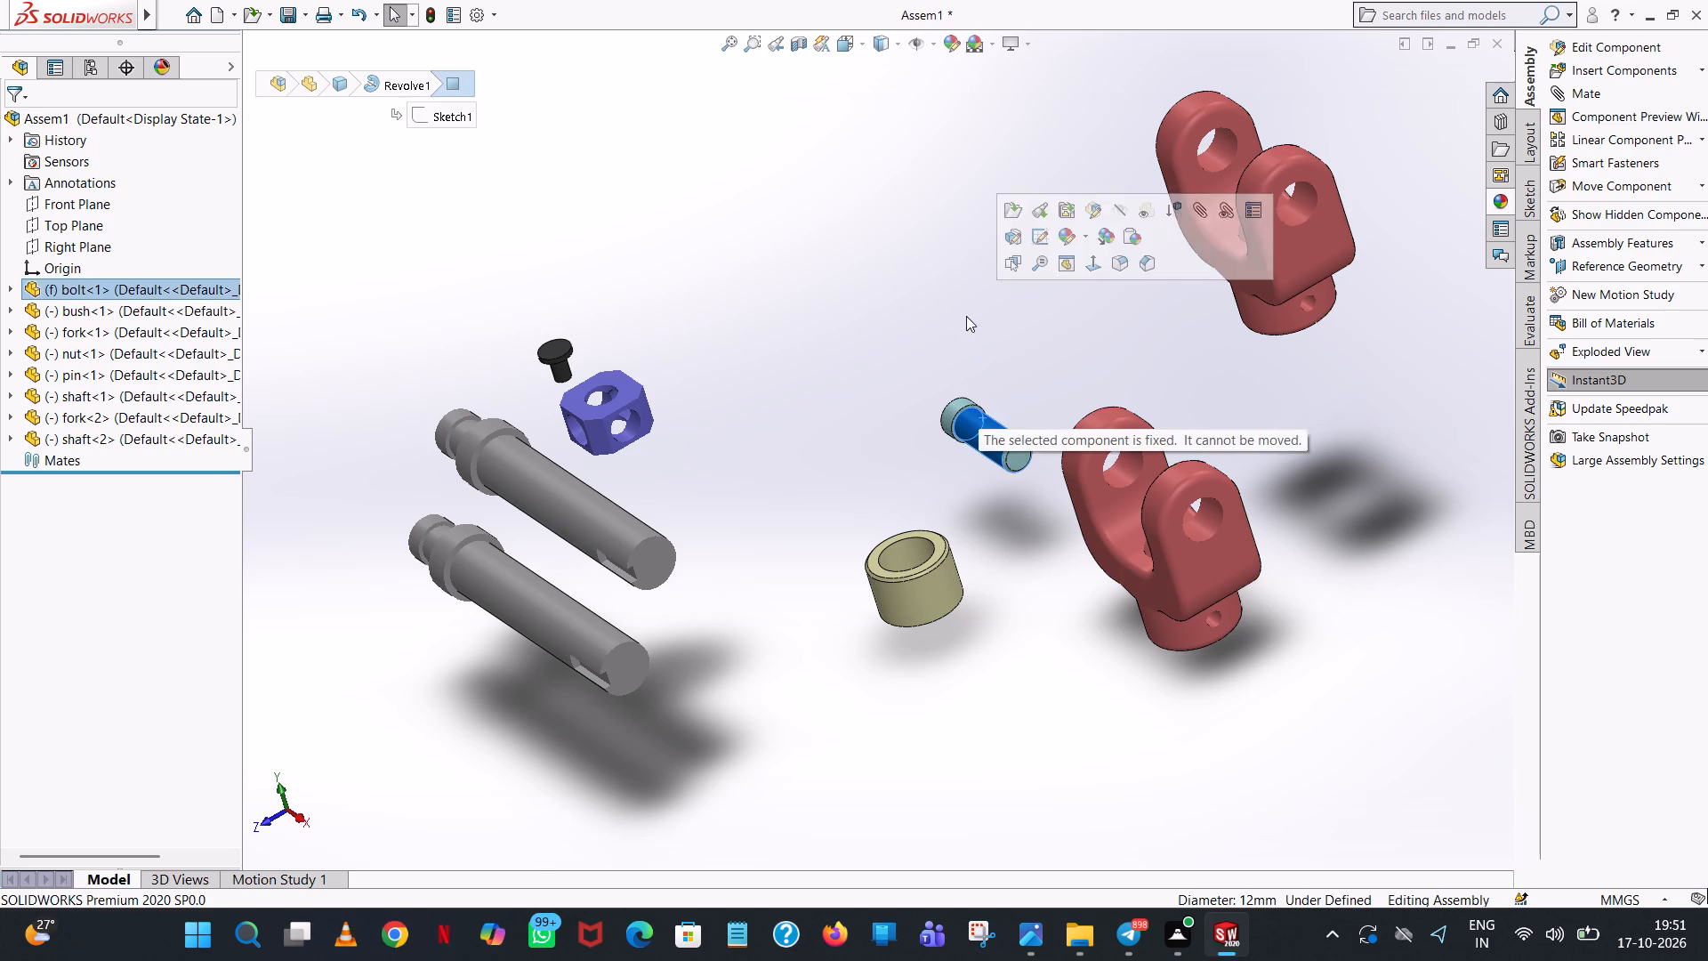
click(968, 316)
drag(1121, 498, 1200, 474)
click(999, 639)
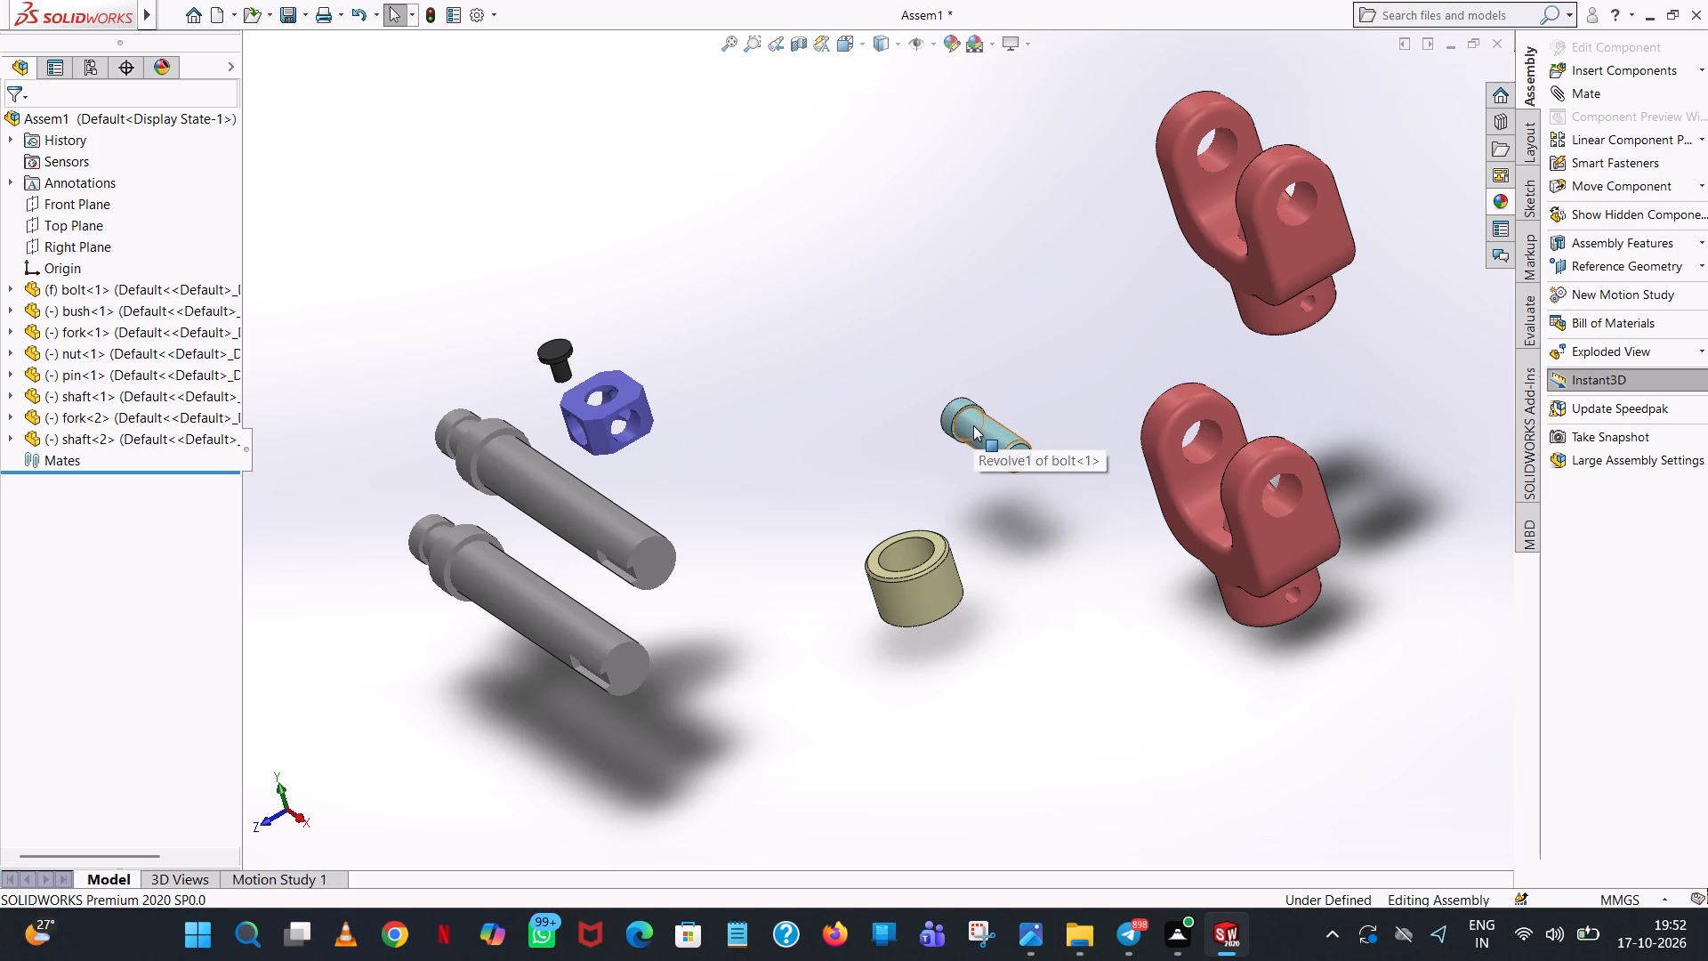
Add three more copies of the bolt in the free space around the original bolt.
ctrl+drag(974, 430, 1033, 317)
click(1054, 408)
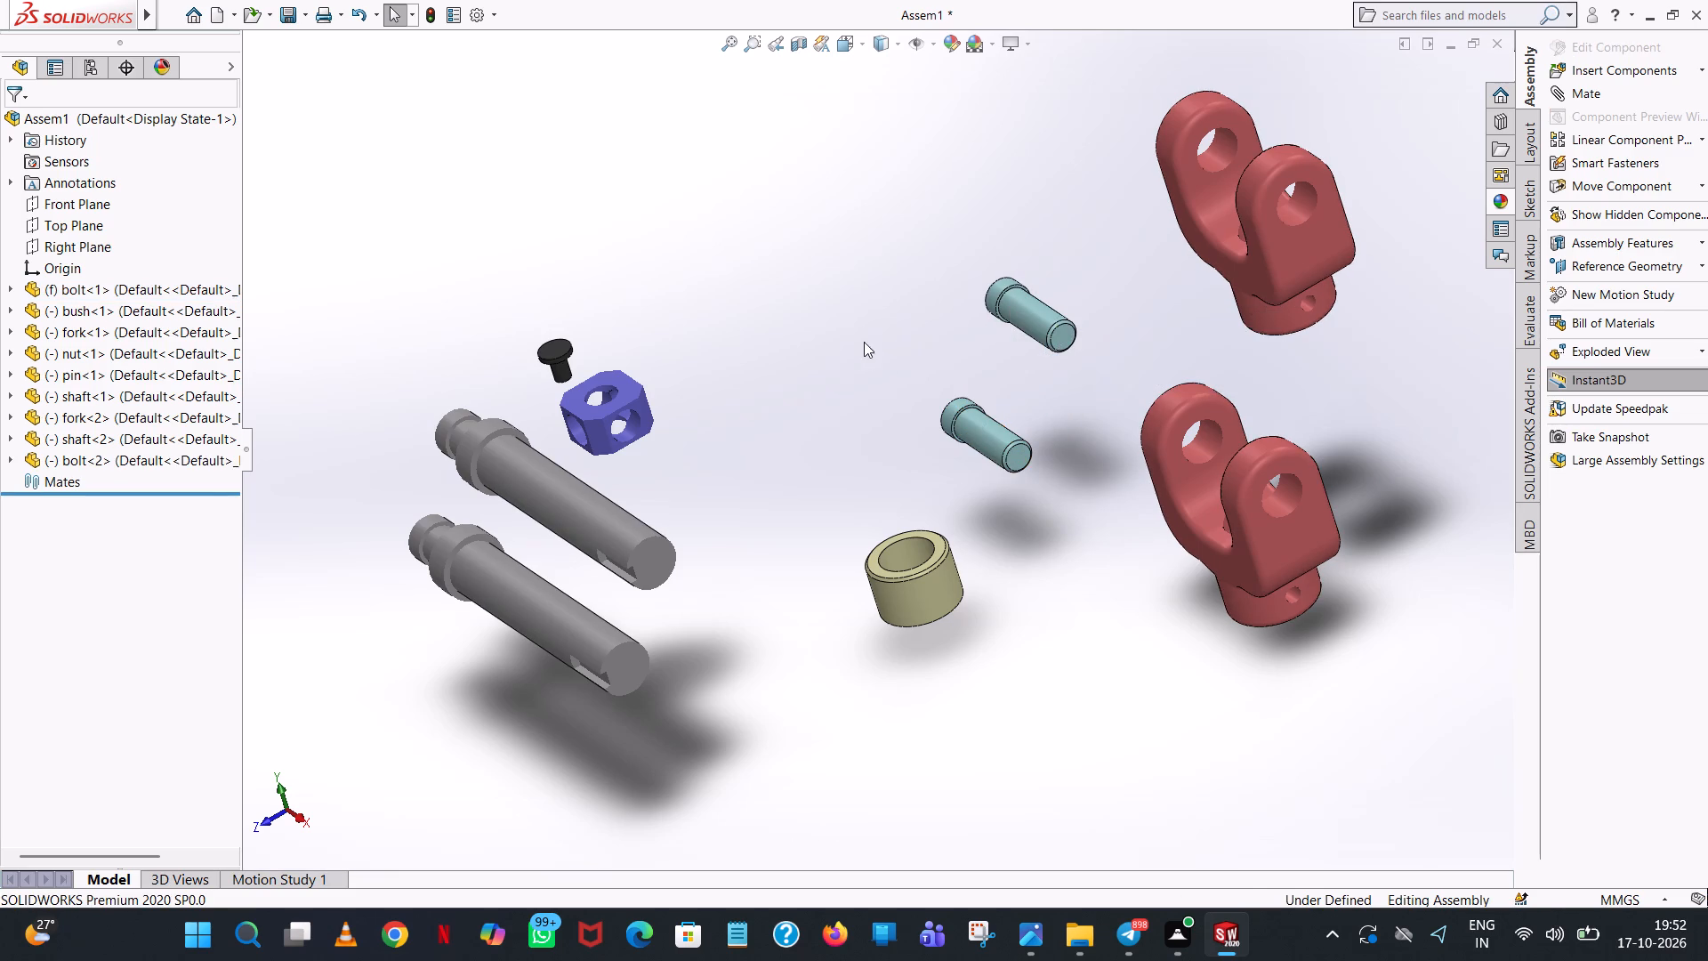
ctrl+drag(981, 426, 825, 291)
click(858, 420)
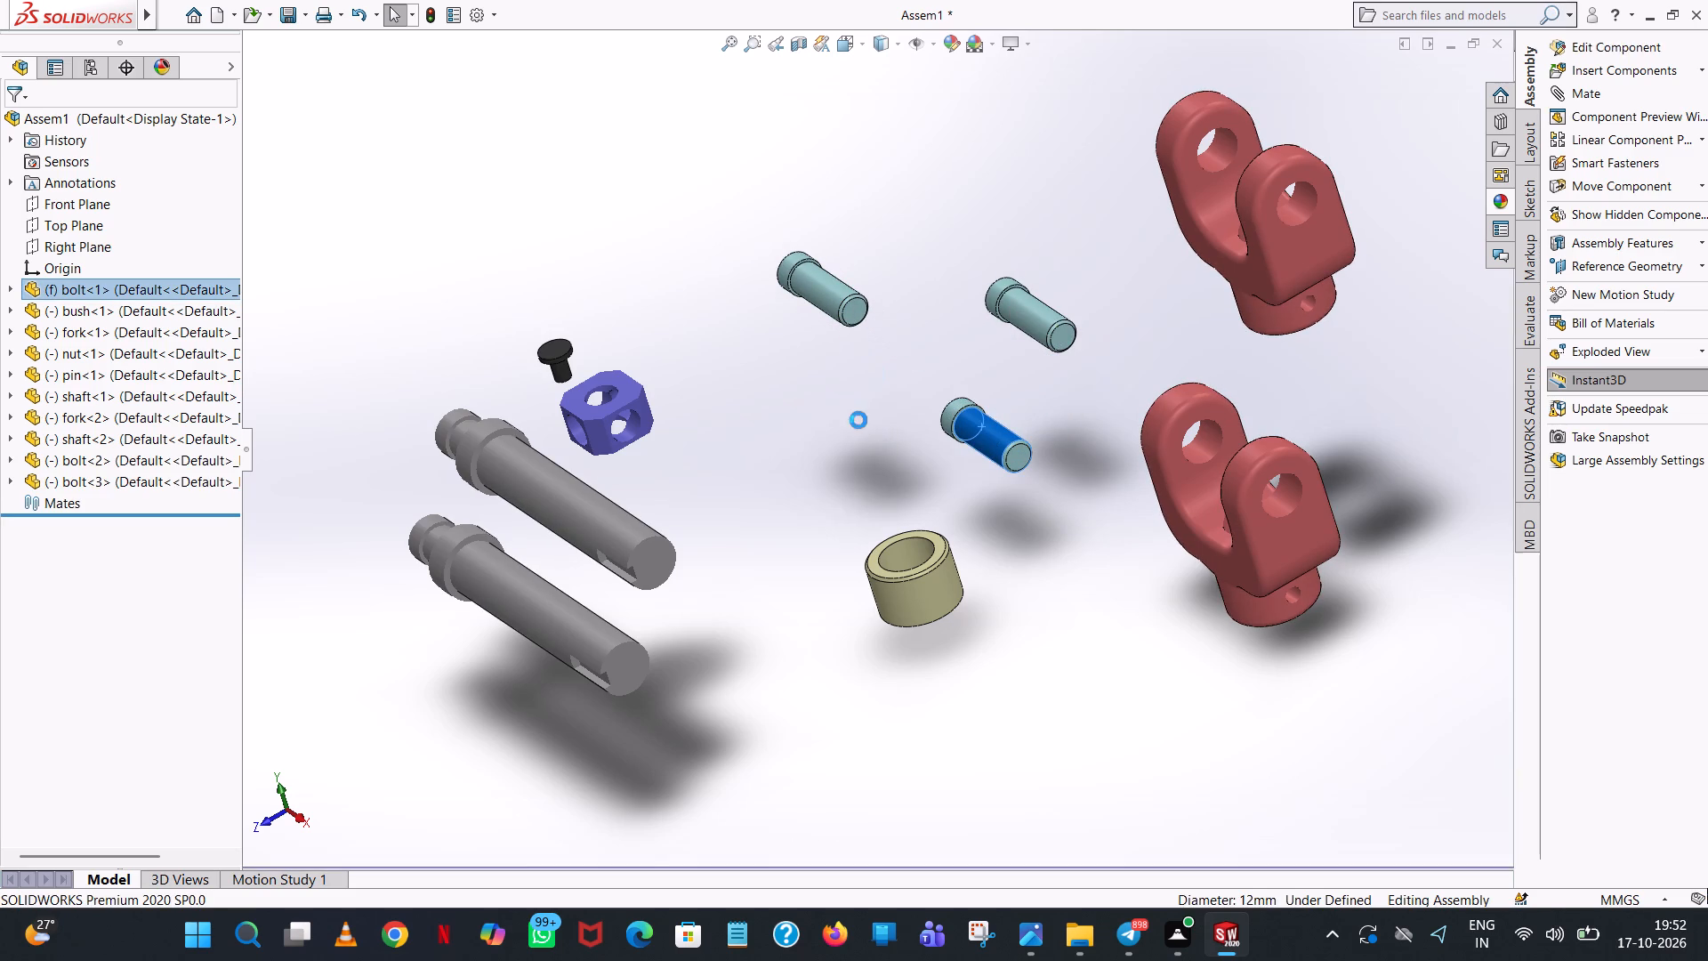
ctrl+drag(829, 282, 956, 205)
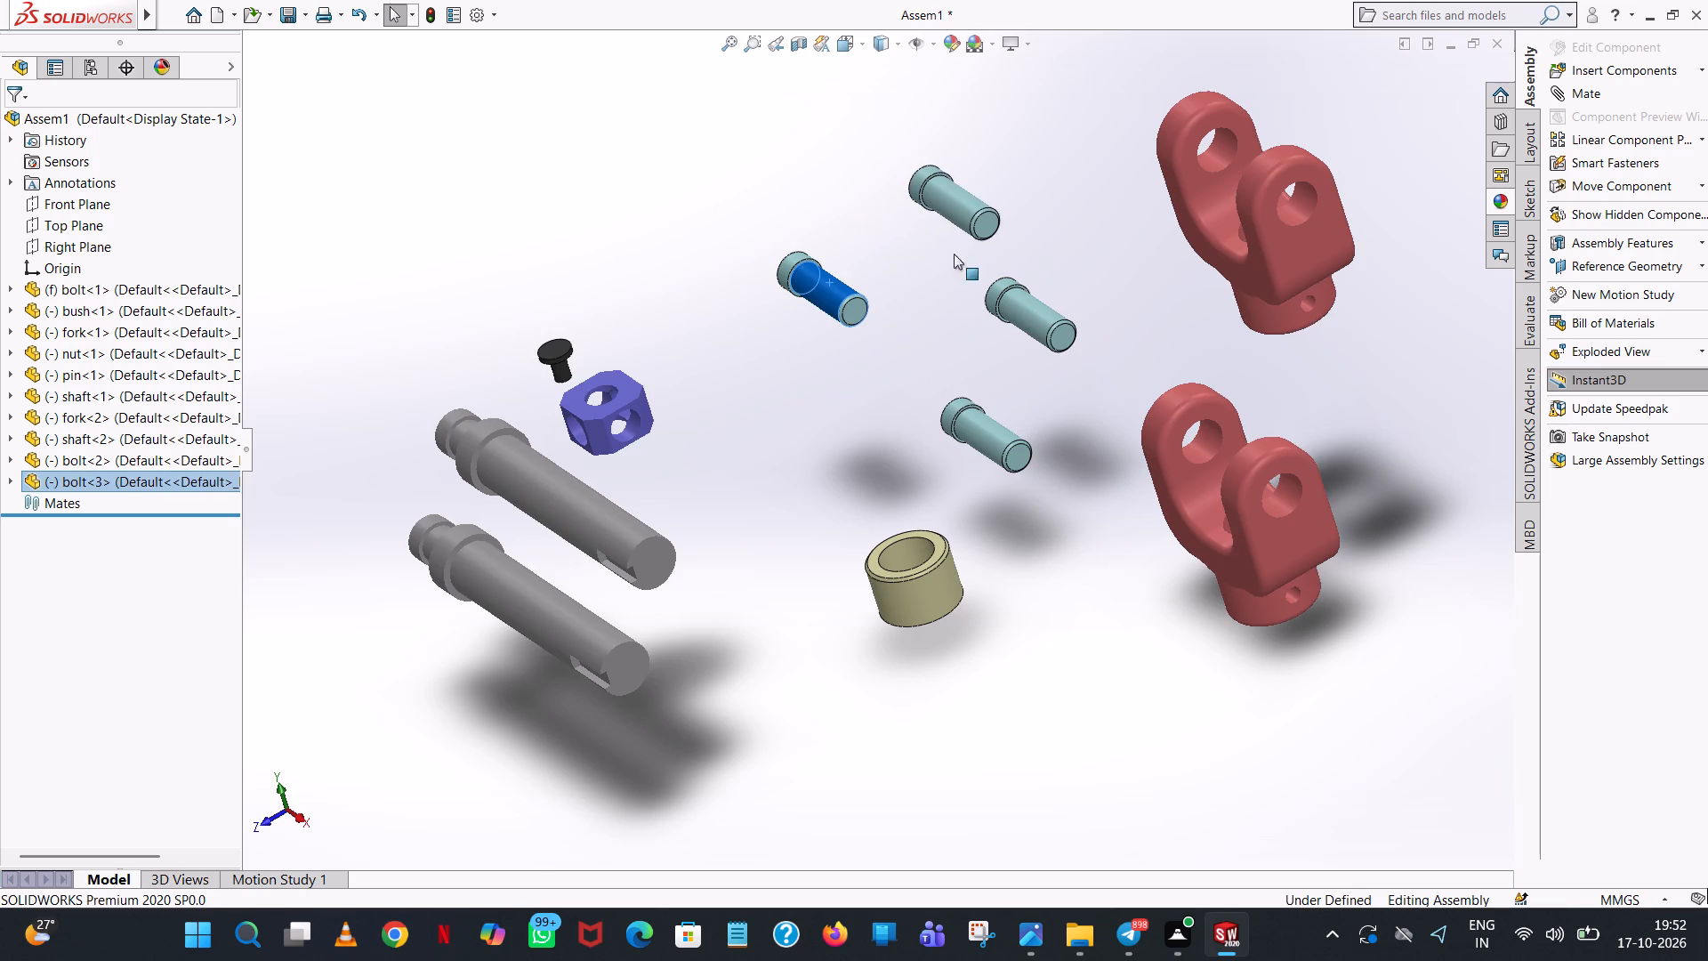
click(946, 298)
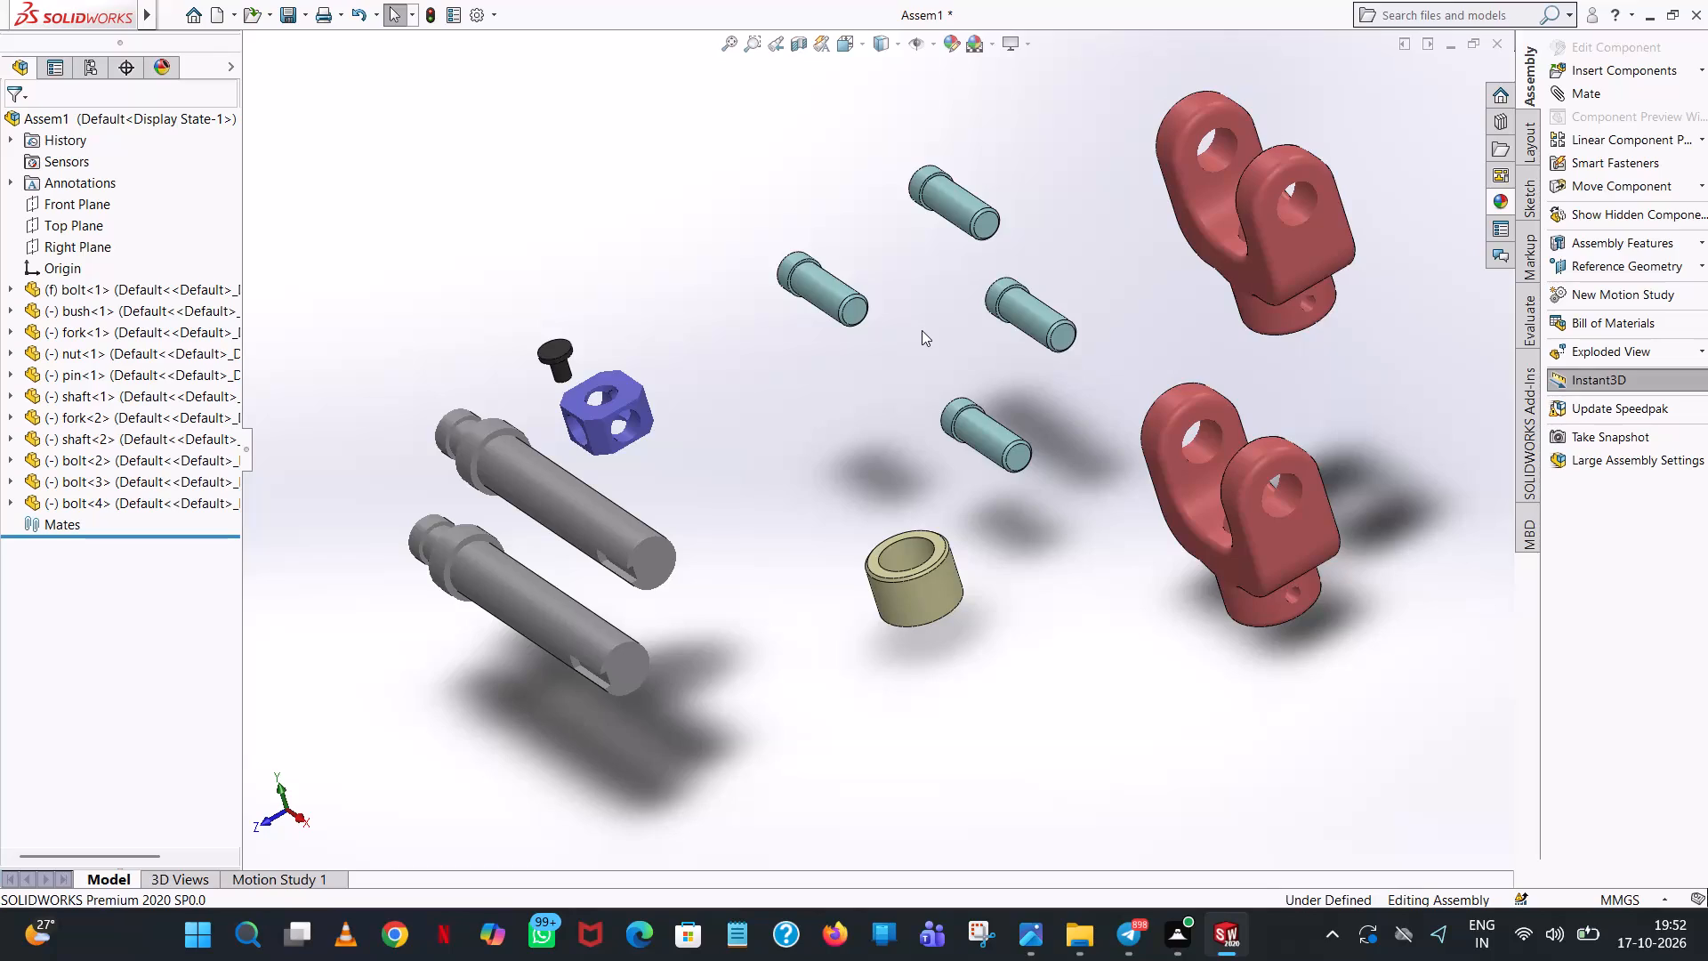
Move both forks farther away from the bolts, keeping one above the other.
scroll(939, 334, up, 2)
scroll(1060, 492, up, 2)
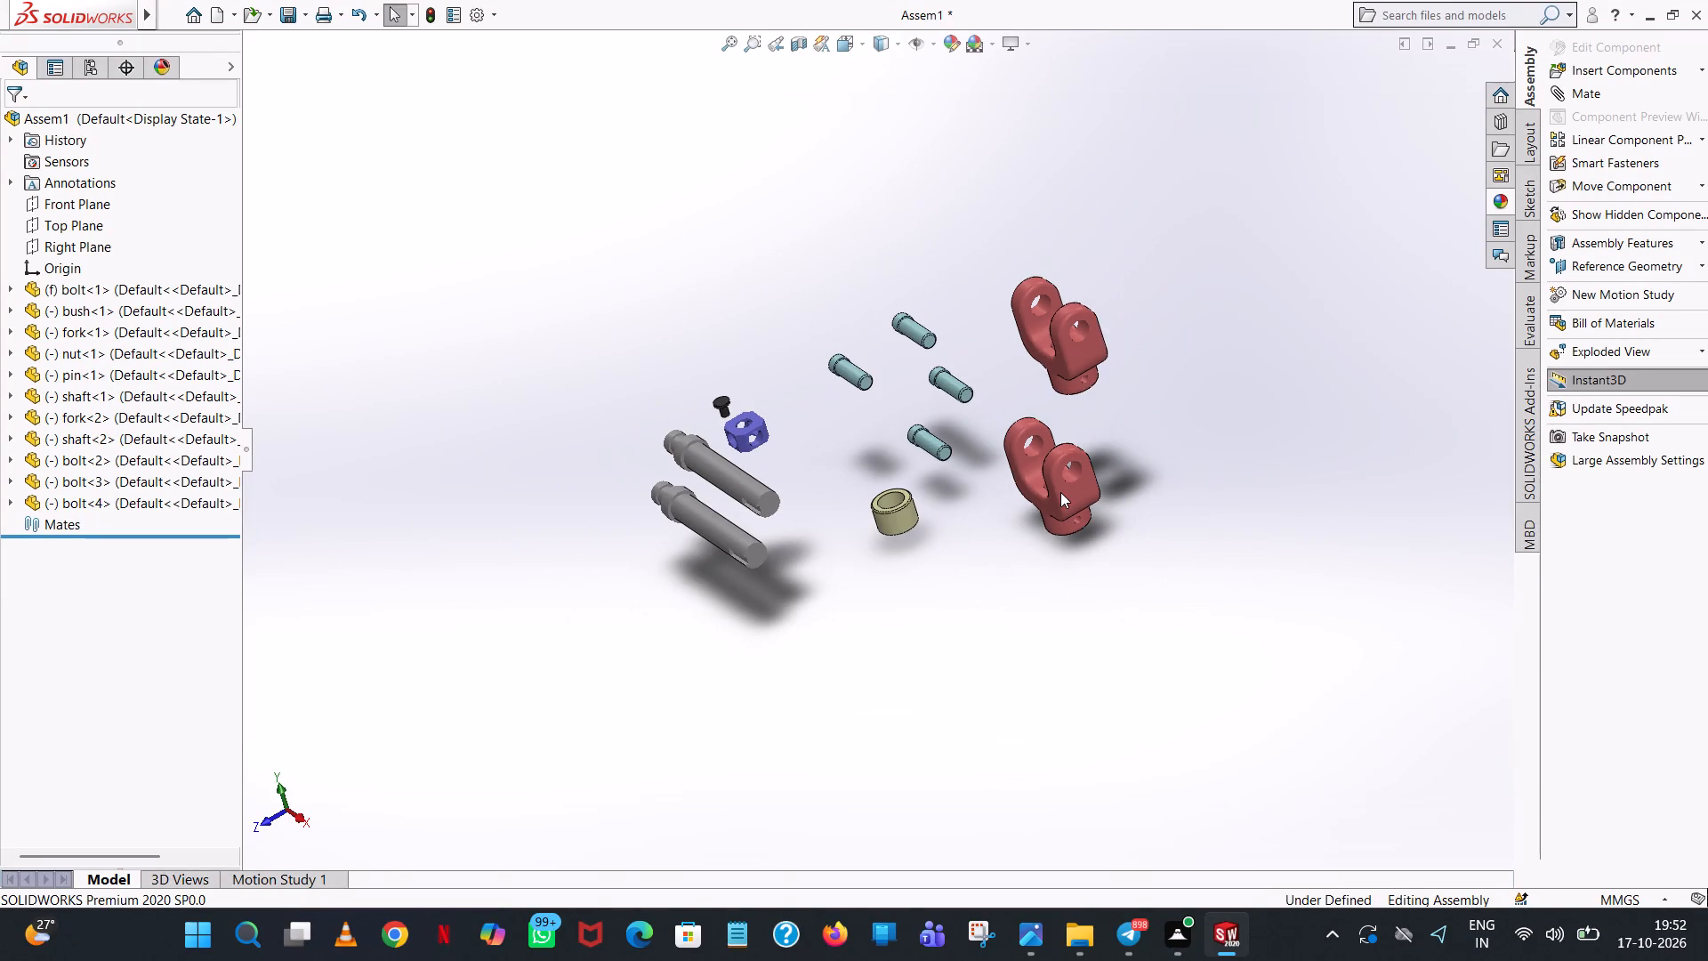
scroll(1060, 493, up, 1)
middle_drag(1063, 484, 1086, 452)
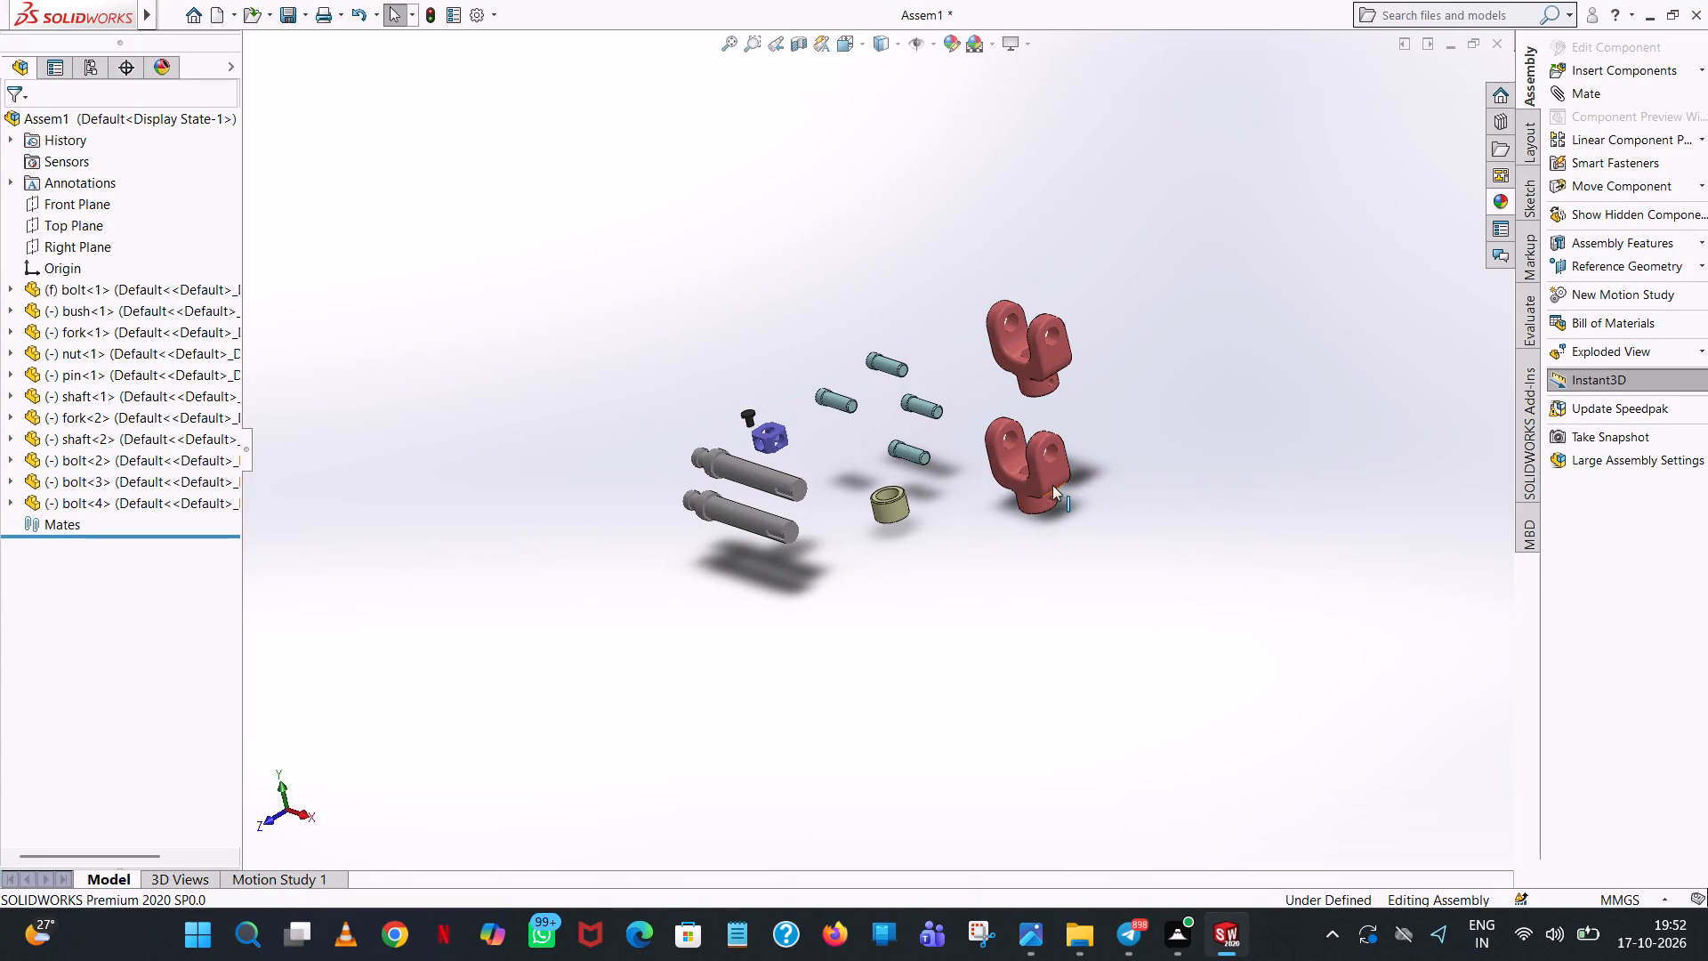
drag(1009, 489, 1162, 427)
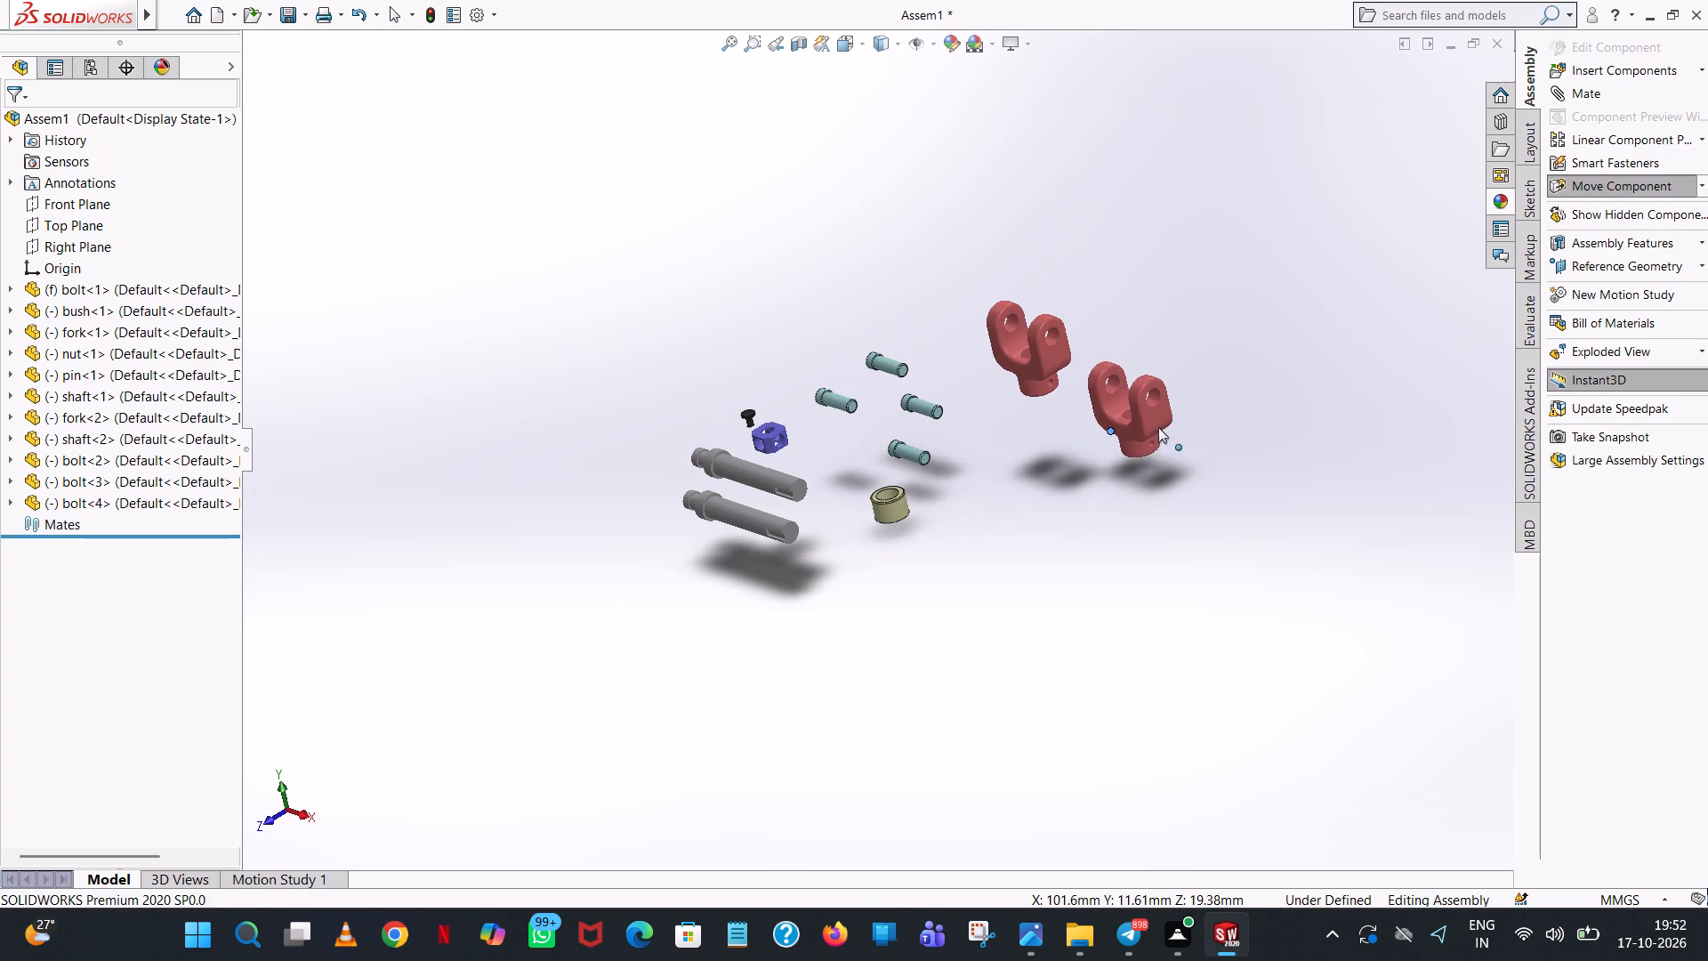
drag(1014, 359, 1100, 296)
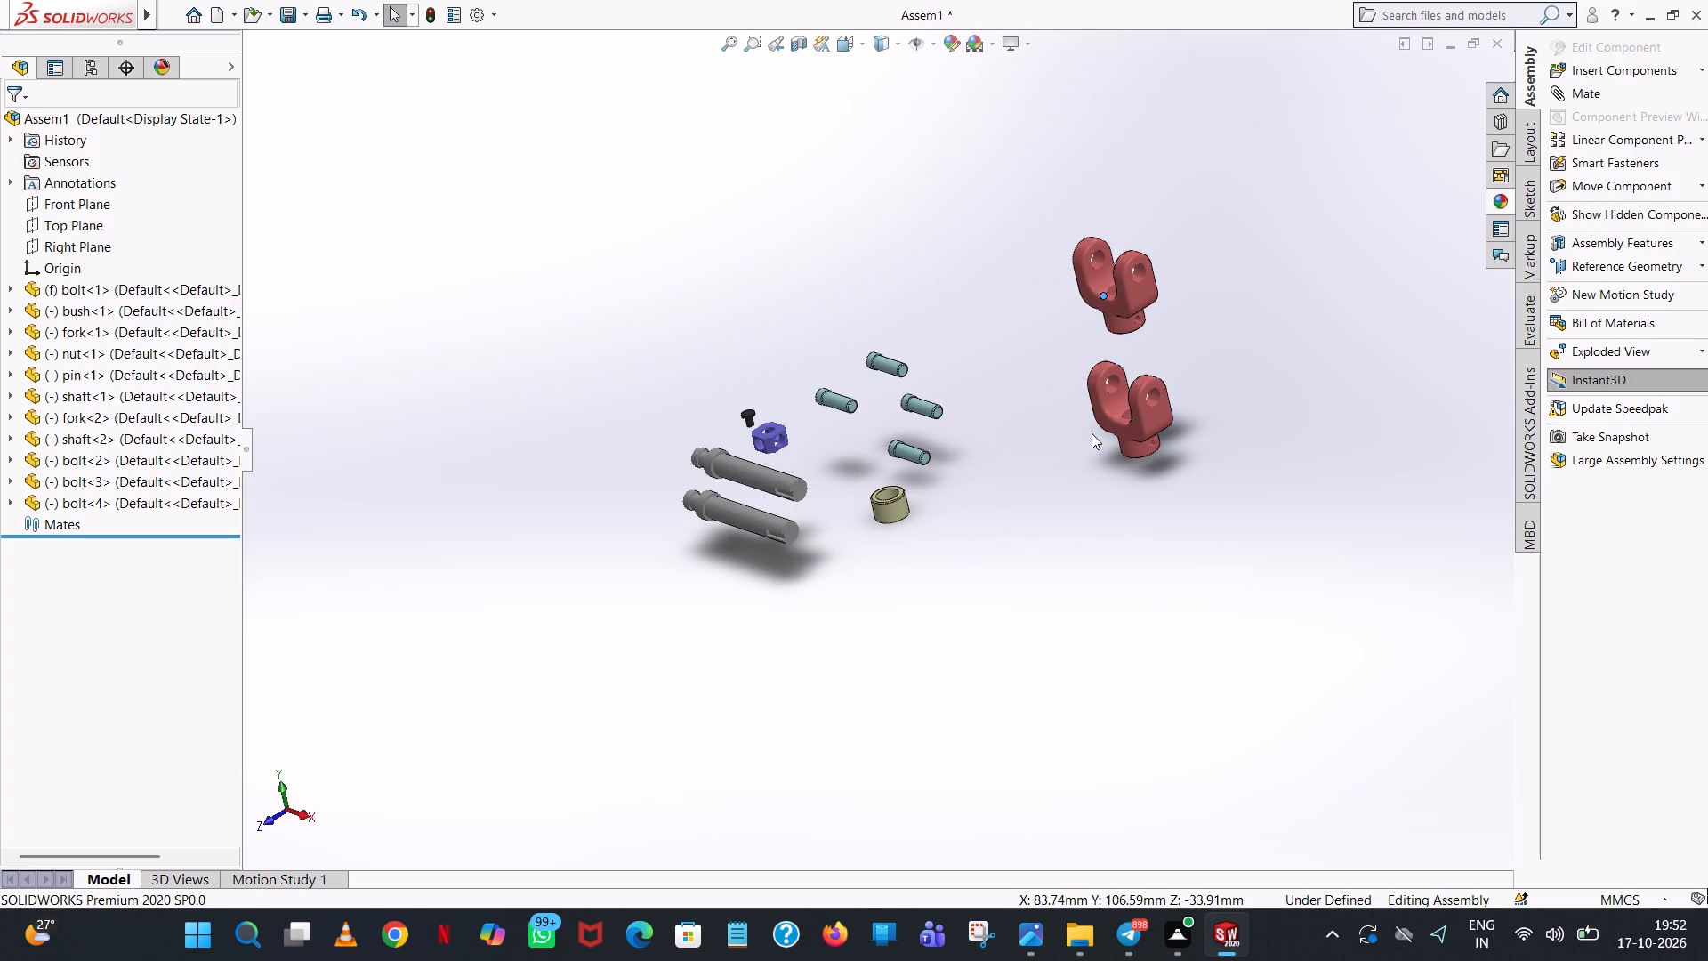
Rotate the lower fork with Rotate Component in free drag so its arms point away from the shafts.
click(1707, 180)
click(1664, 211)
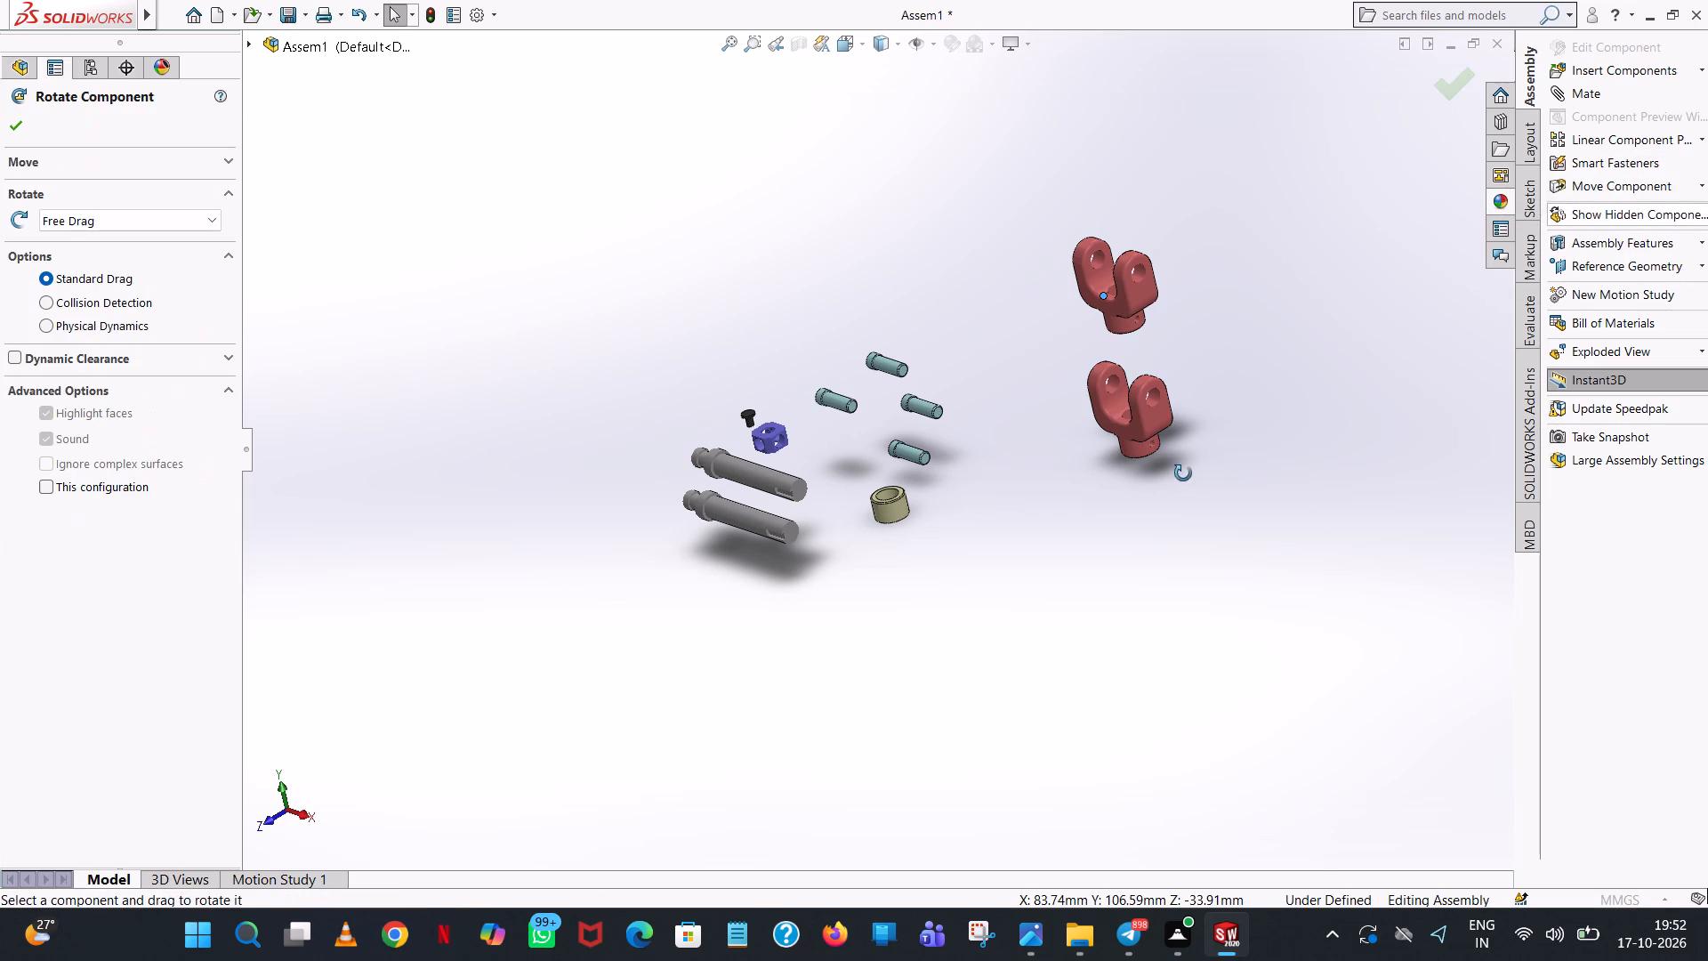
drag(1128, 432, 1188, 182)
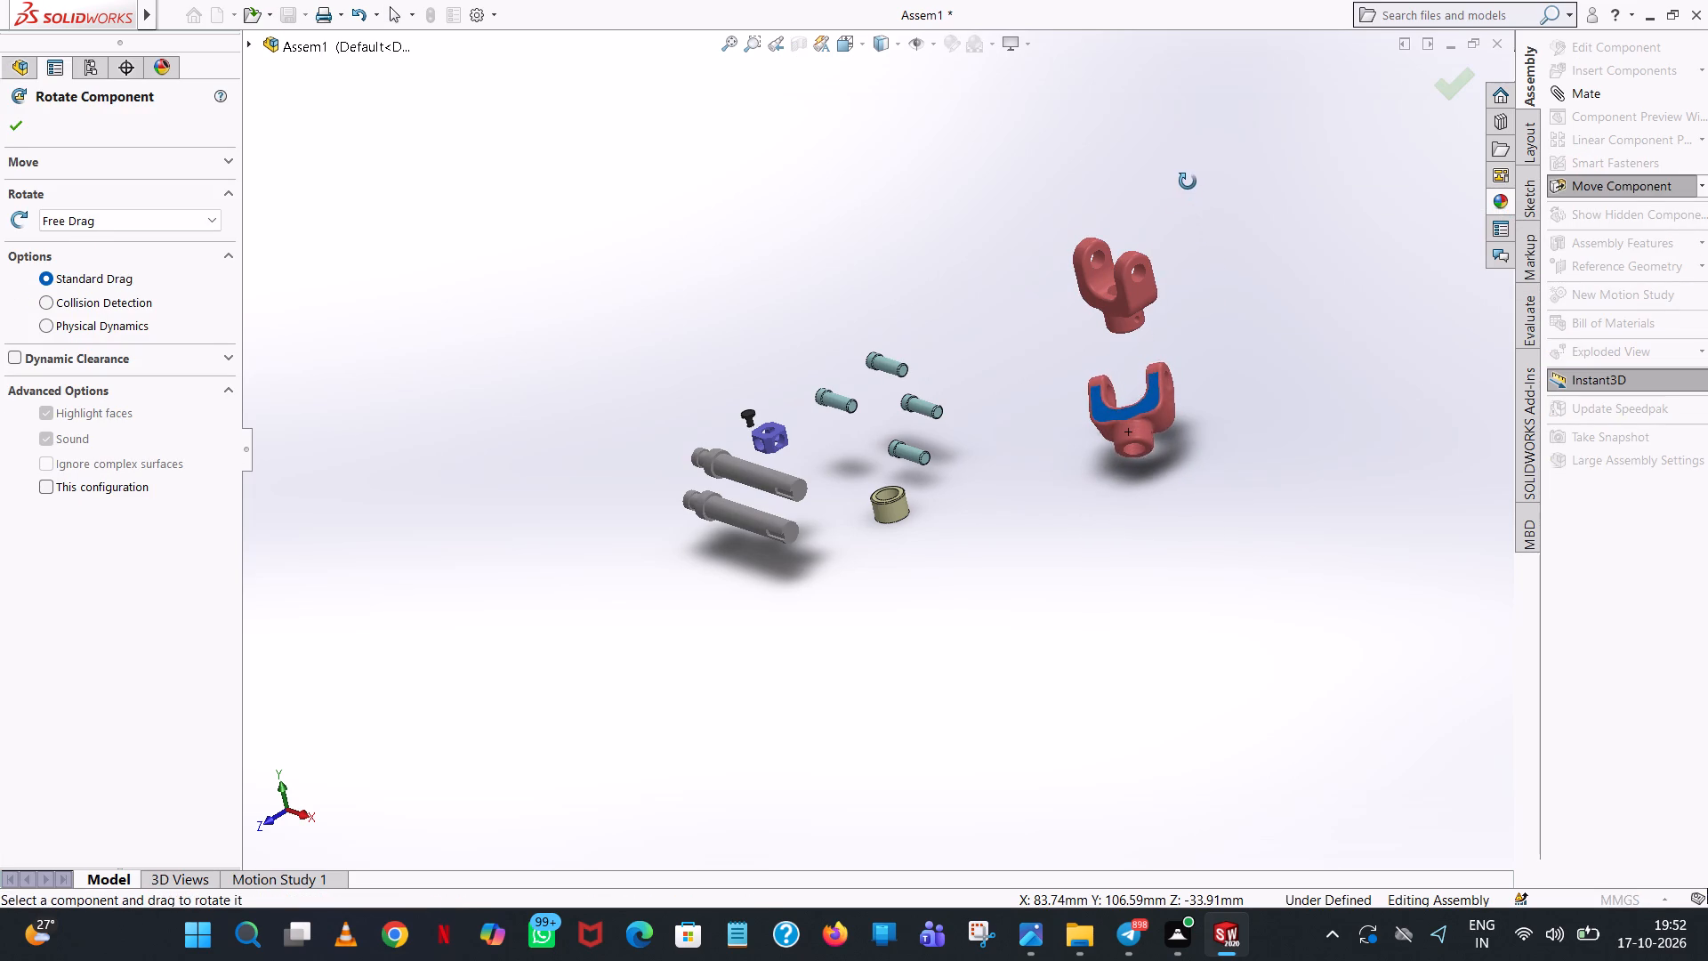
drag(1116, 428, 995, 305)
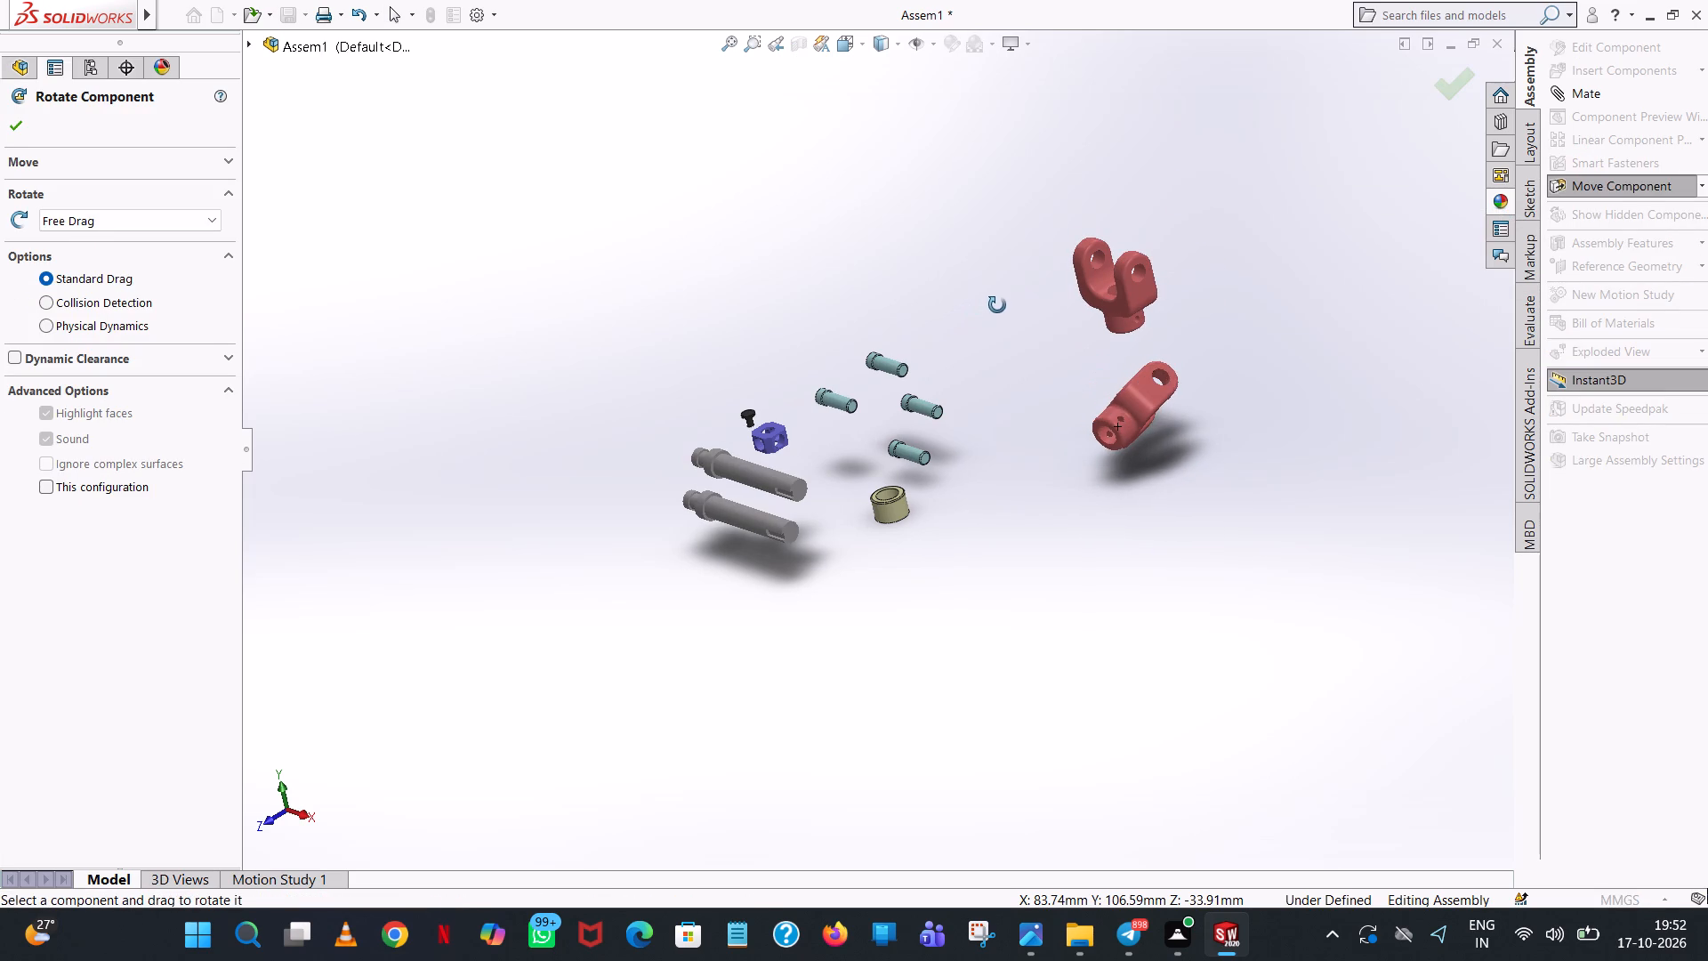
click(21, 118)
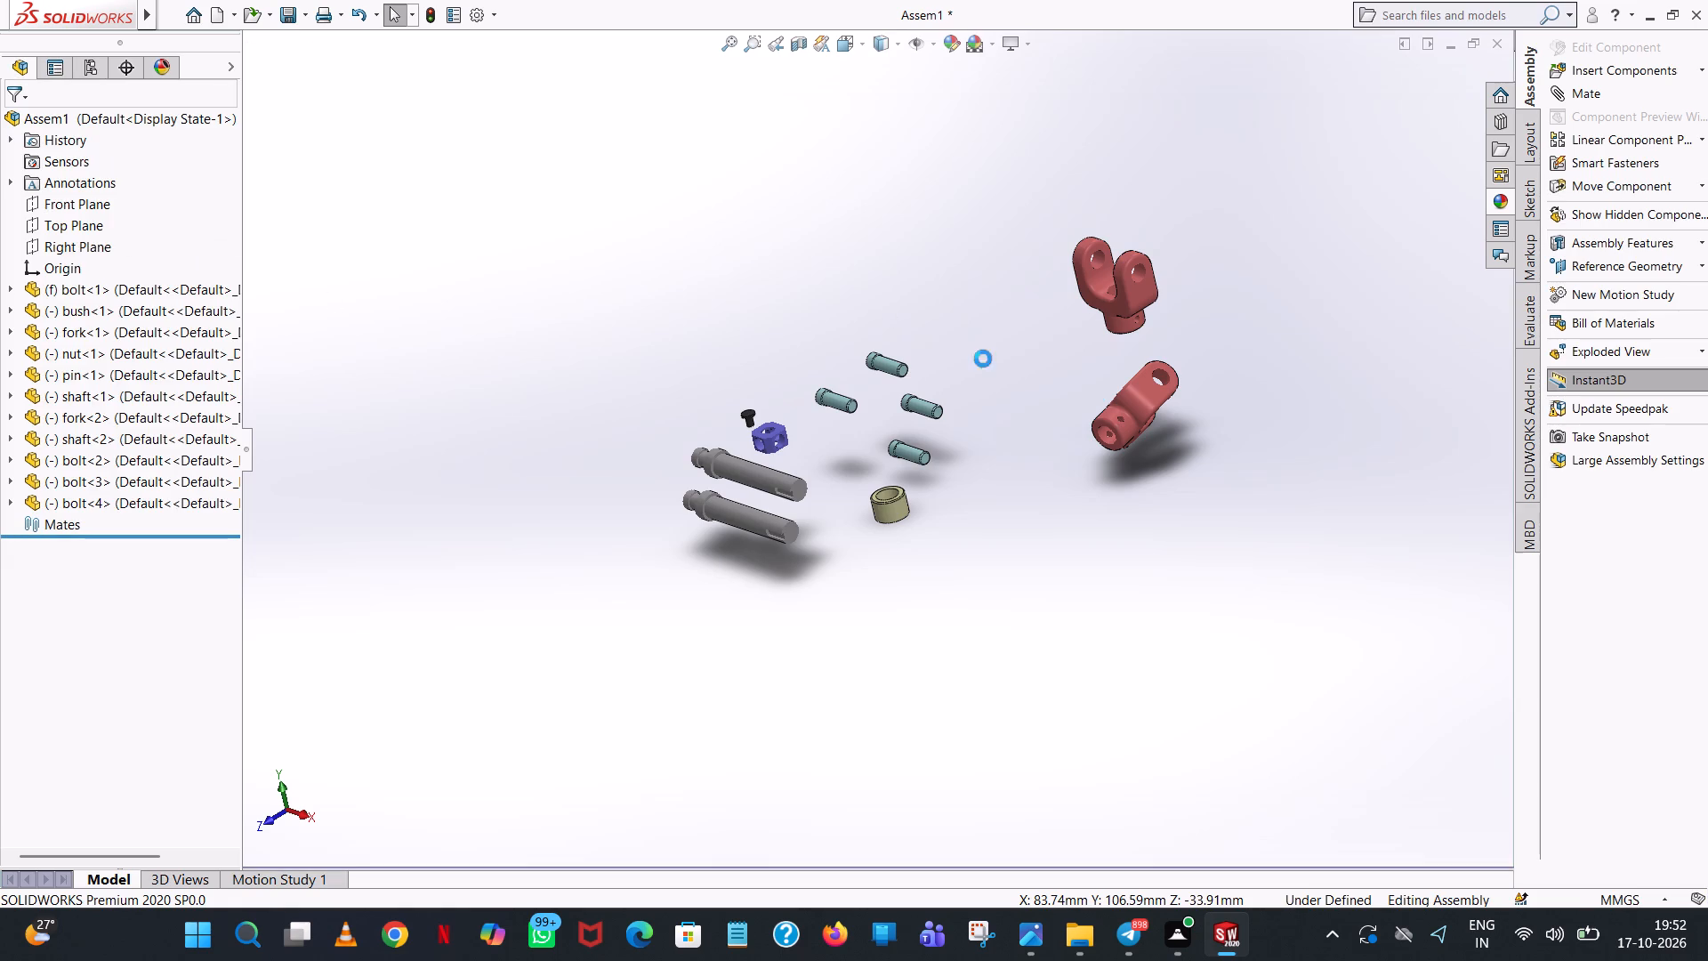
Add a concentric mate between the stepped end of the upper shaft and the hub bore of the lower fork.
scroll(987, 408, down, 3)
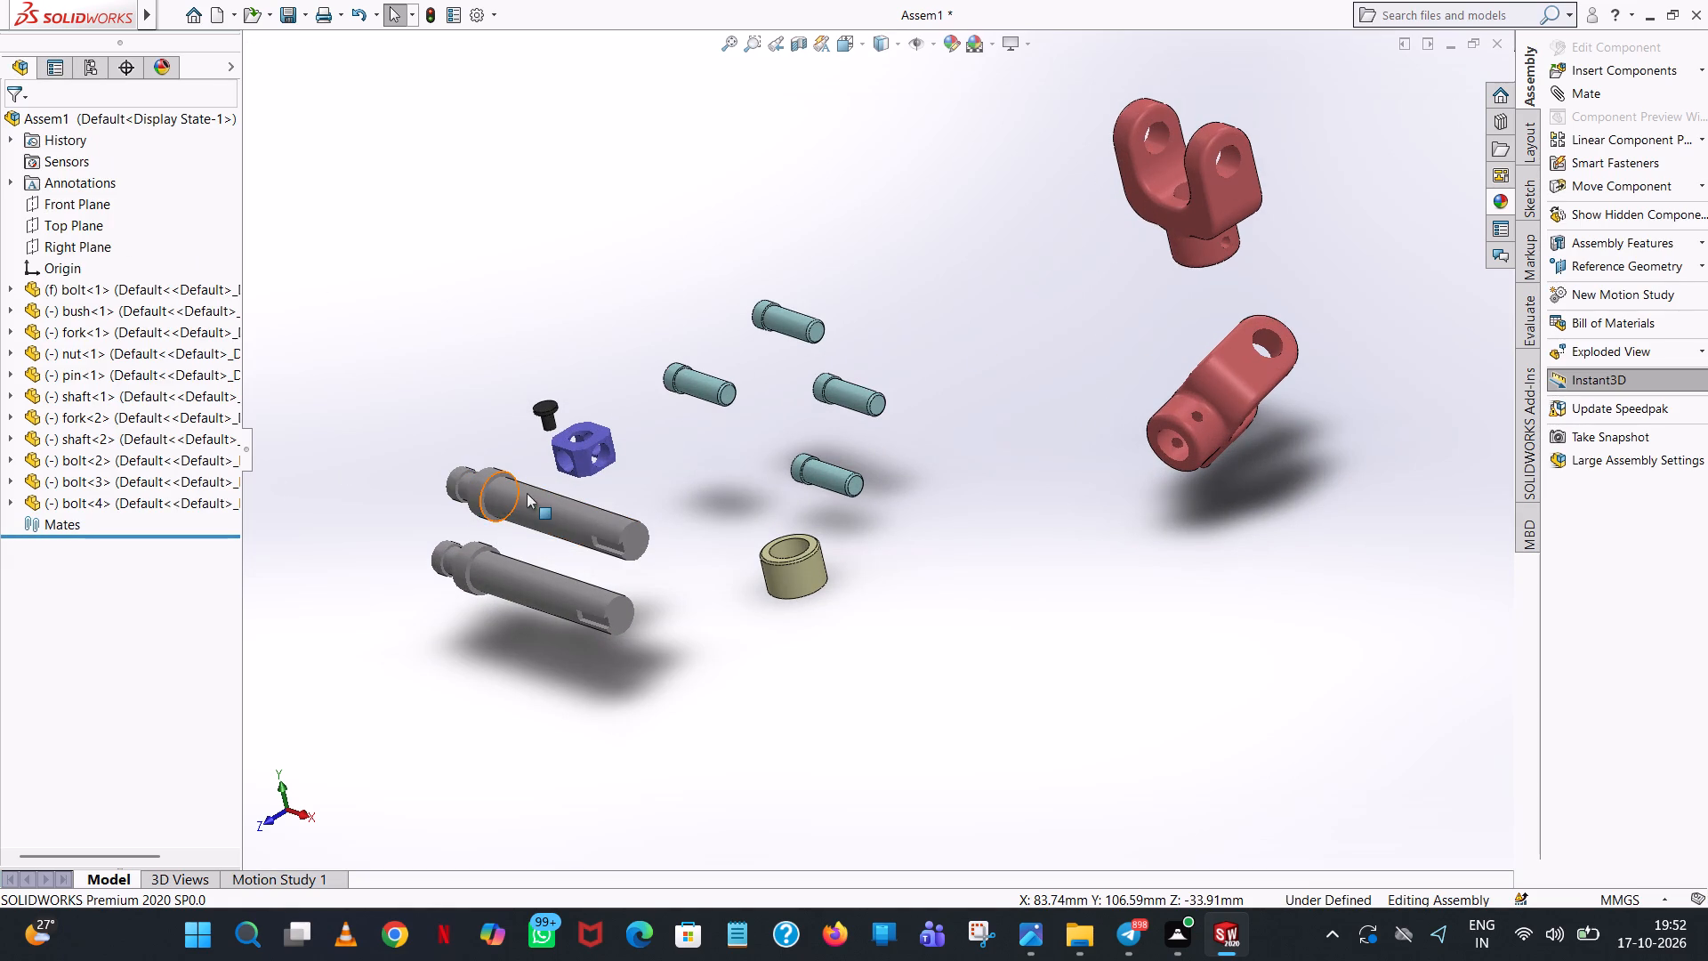
click(1611, 104)
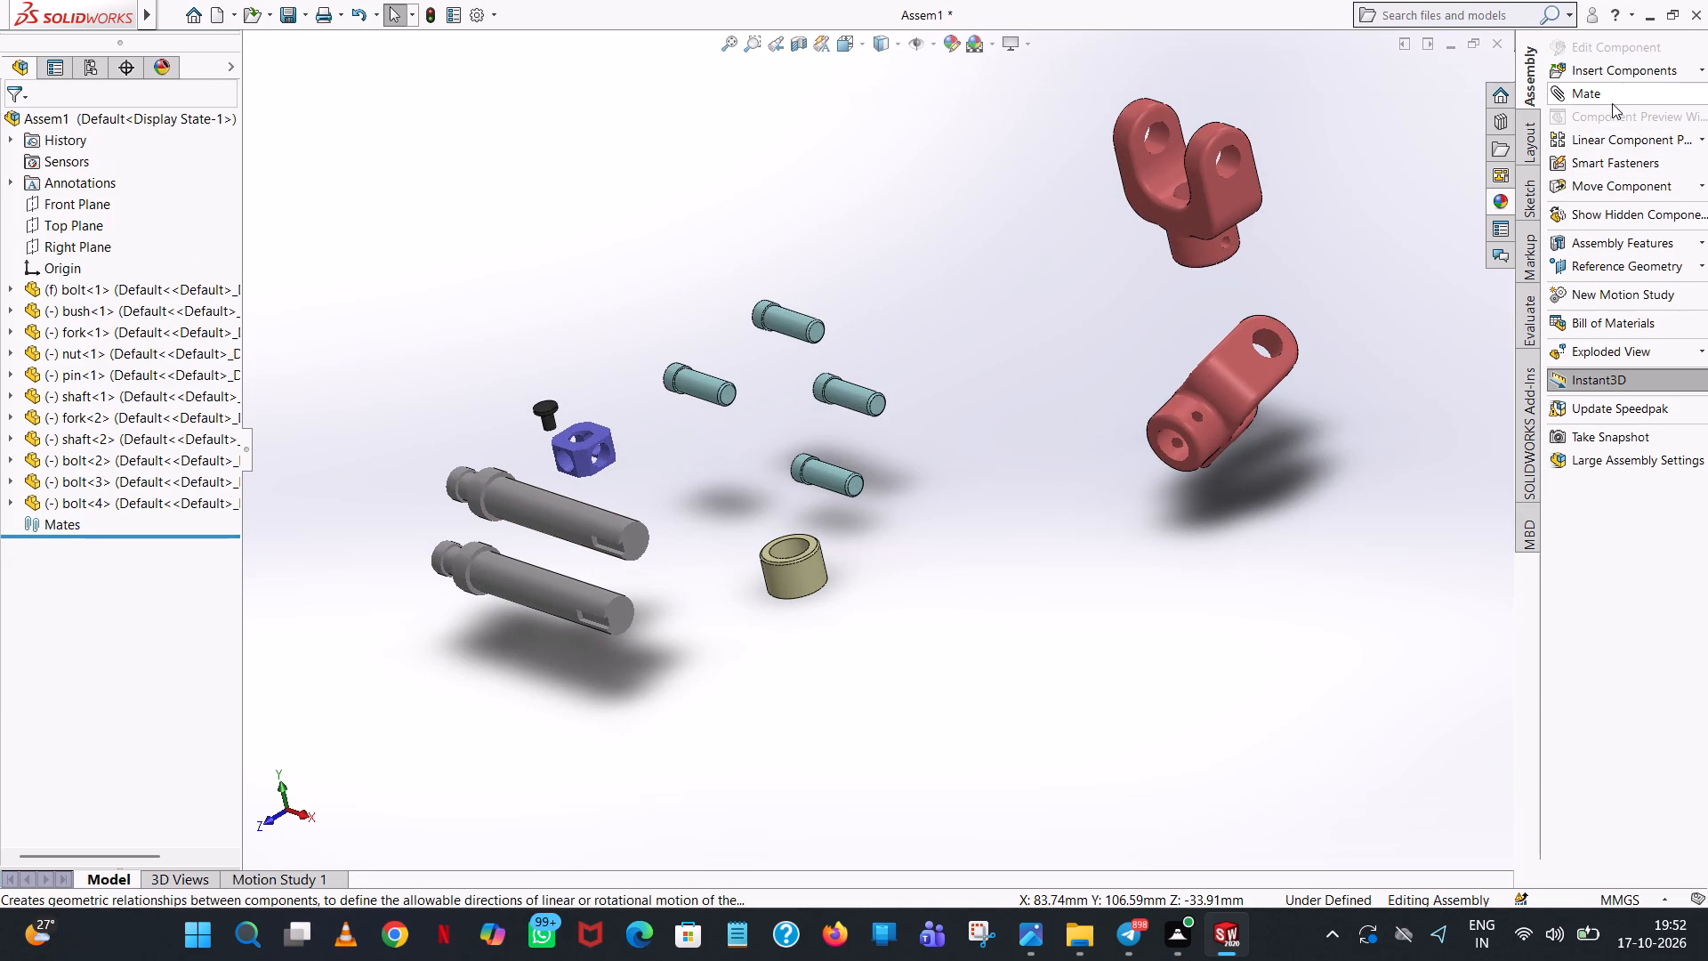
click(460, 485)
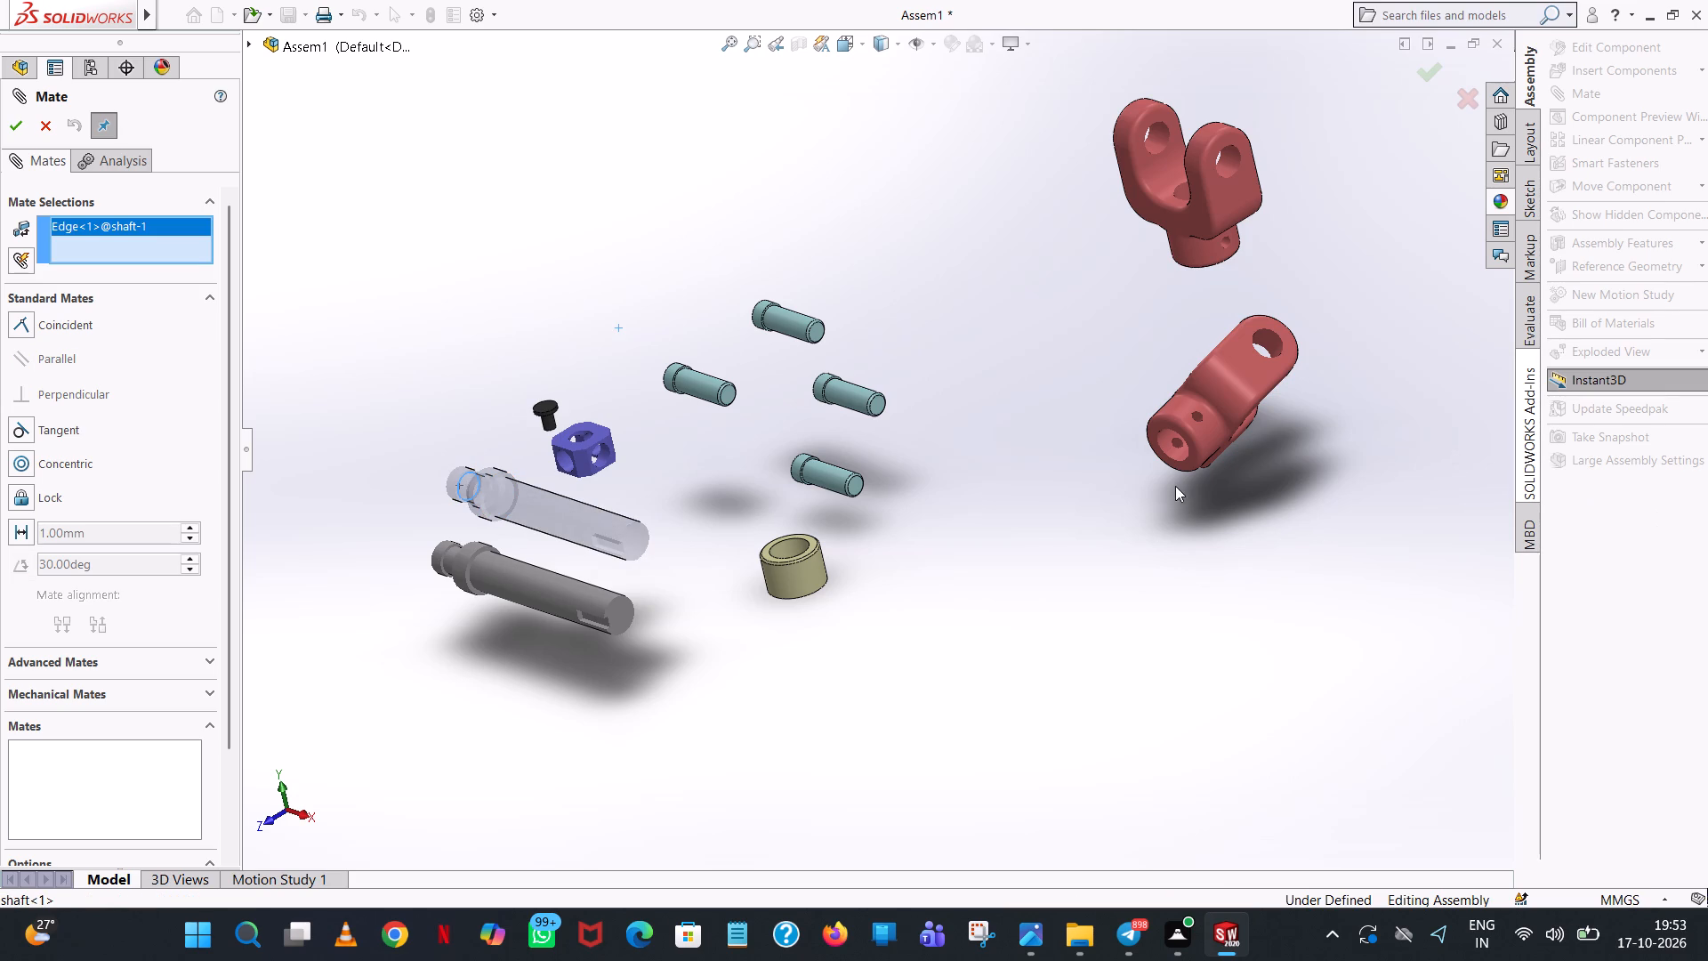
click(1167, 445)
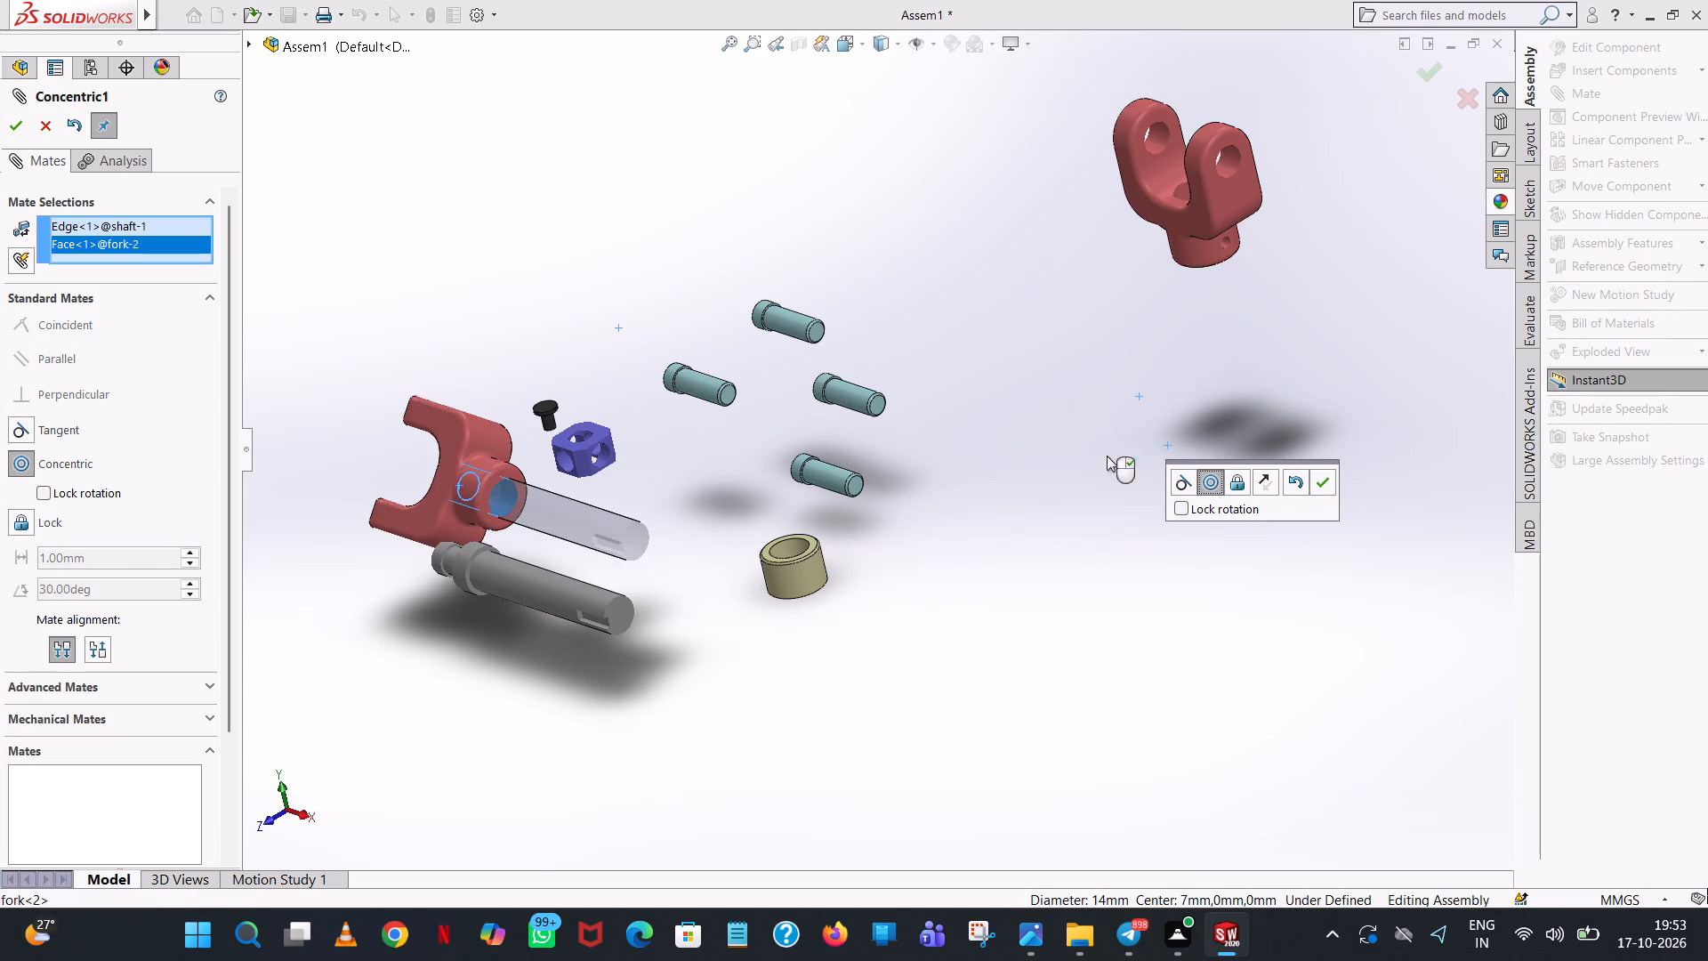
click(1321, 487)
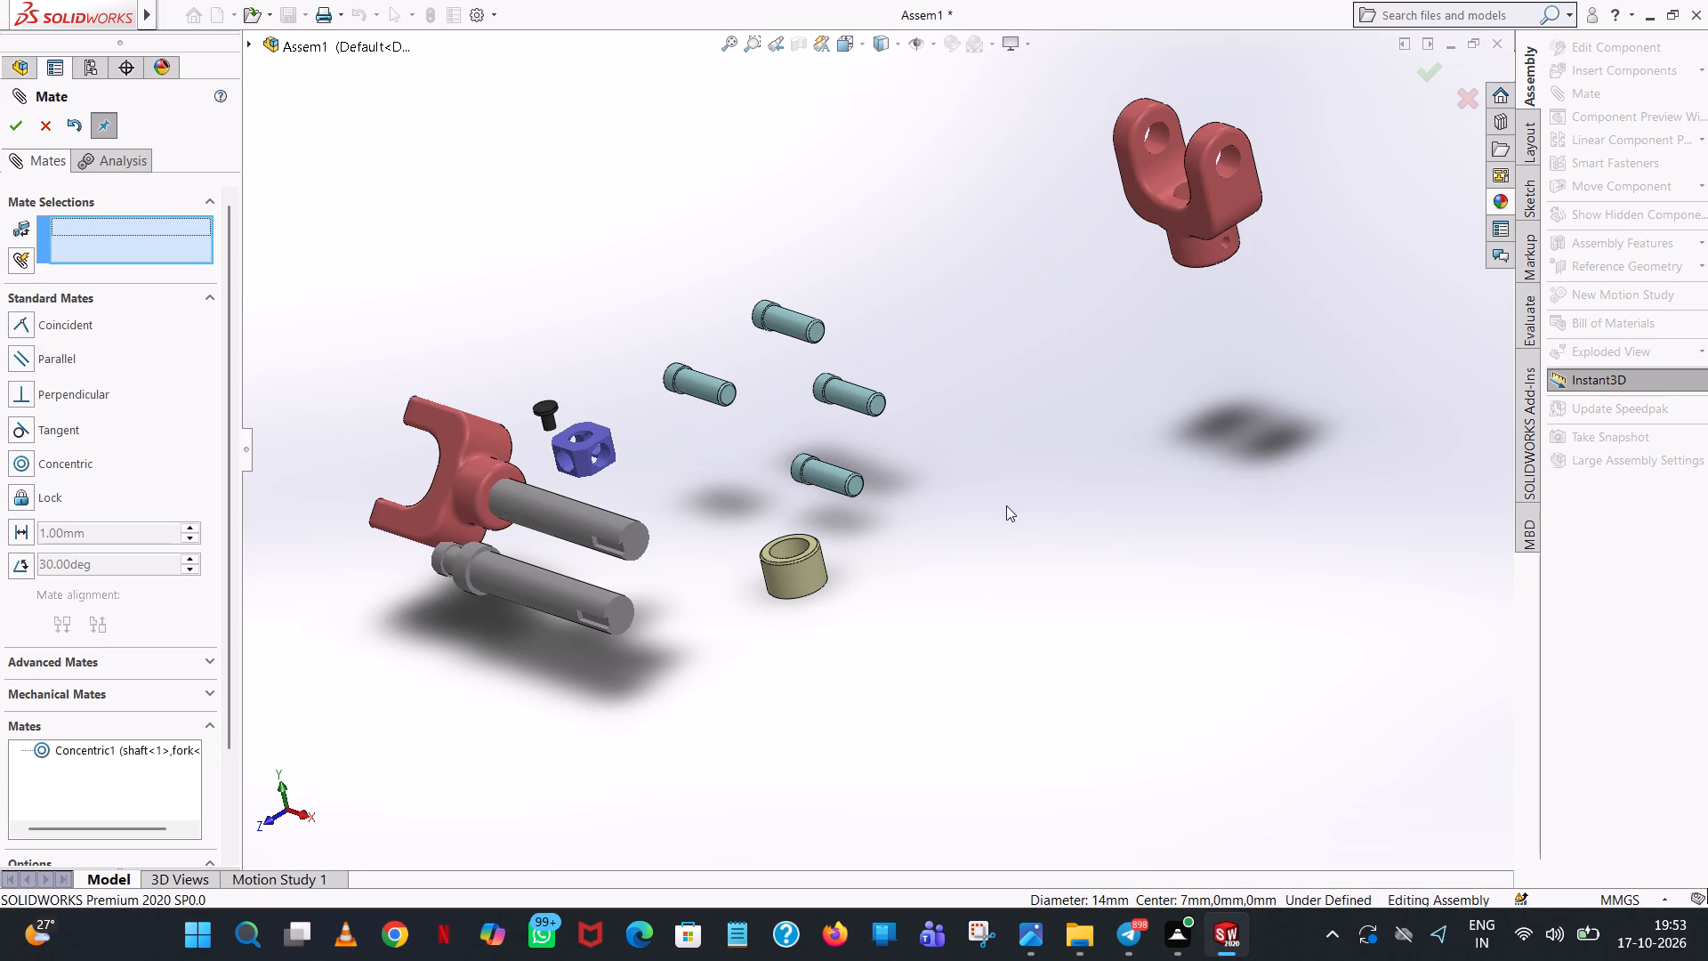
Move the unmated lower shaft away from the mated fork and shaft, close to the bush.
scroll(519, 512, up, 2)
scroll(578, 510, down, 5)
drag(713, 569, 761, 594)
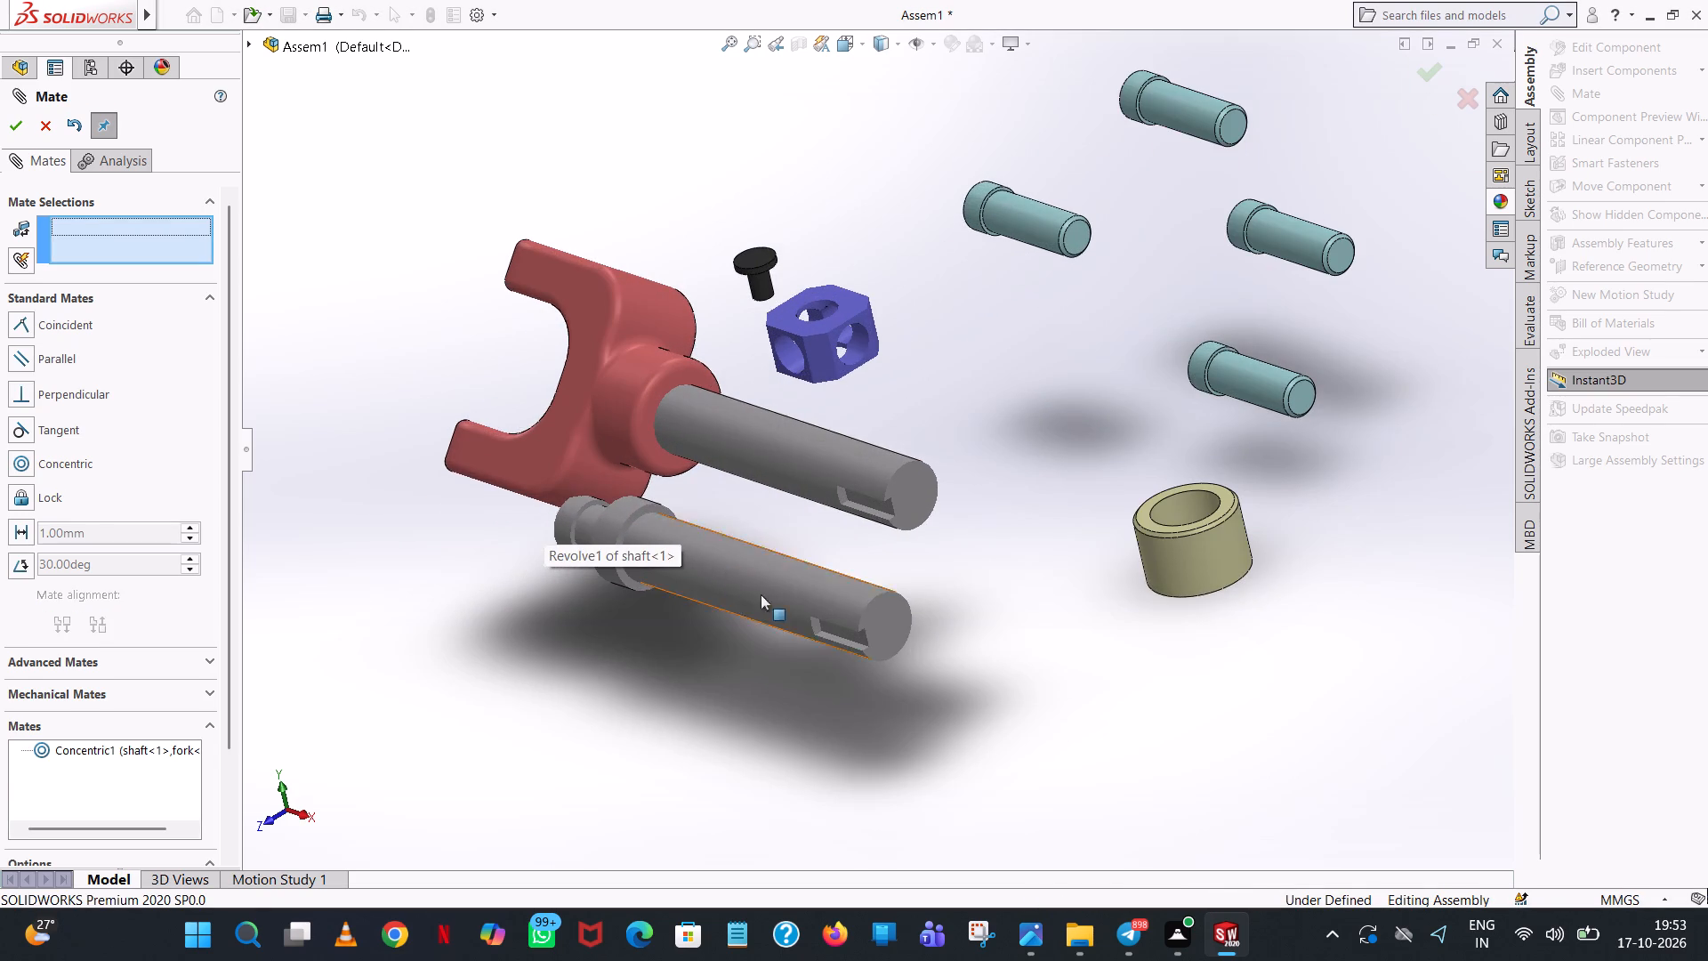
drag(761, 594, 1254, 640)
click(903, 665)
scroll(832, 614, up, 4)
scroll(833, 614, down, 1)
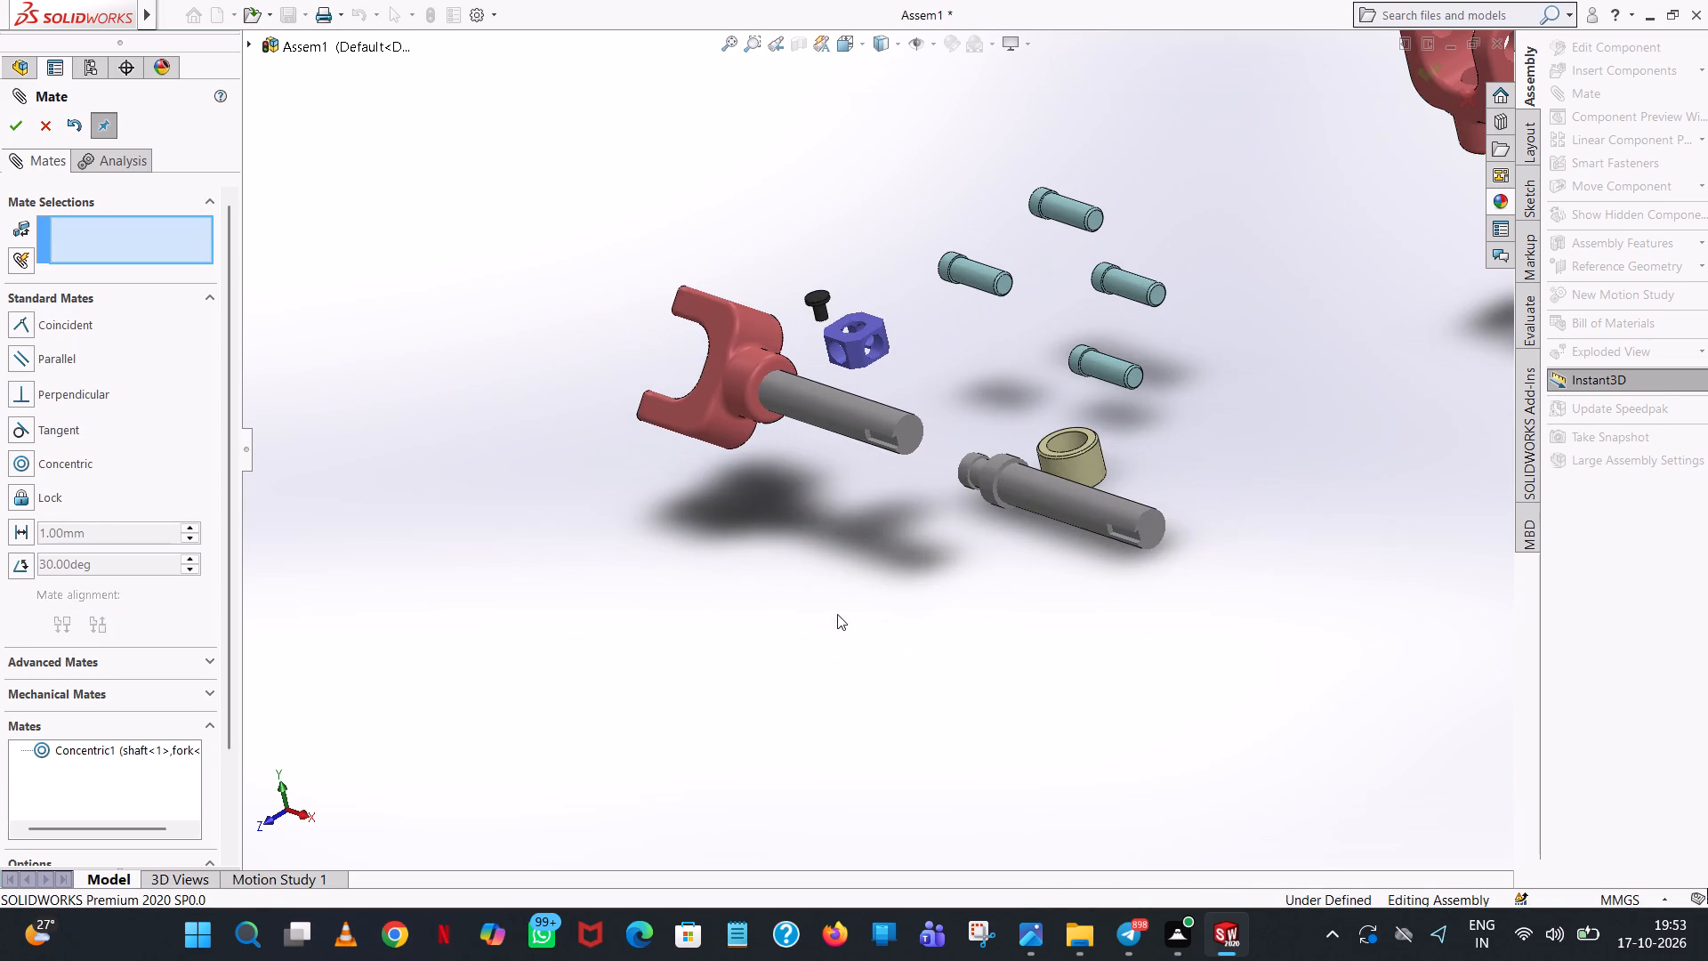
Leave the Mate command and move the mated fork away from the nut and pin, exposing the shaft's stepped end.
drag(719, 408, 632, 329)
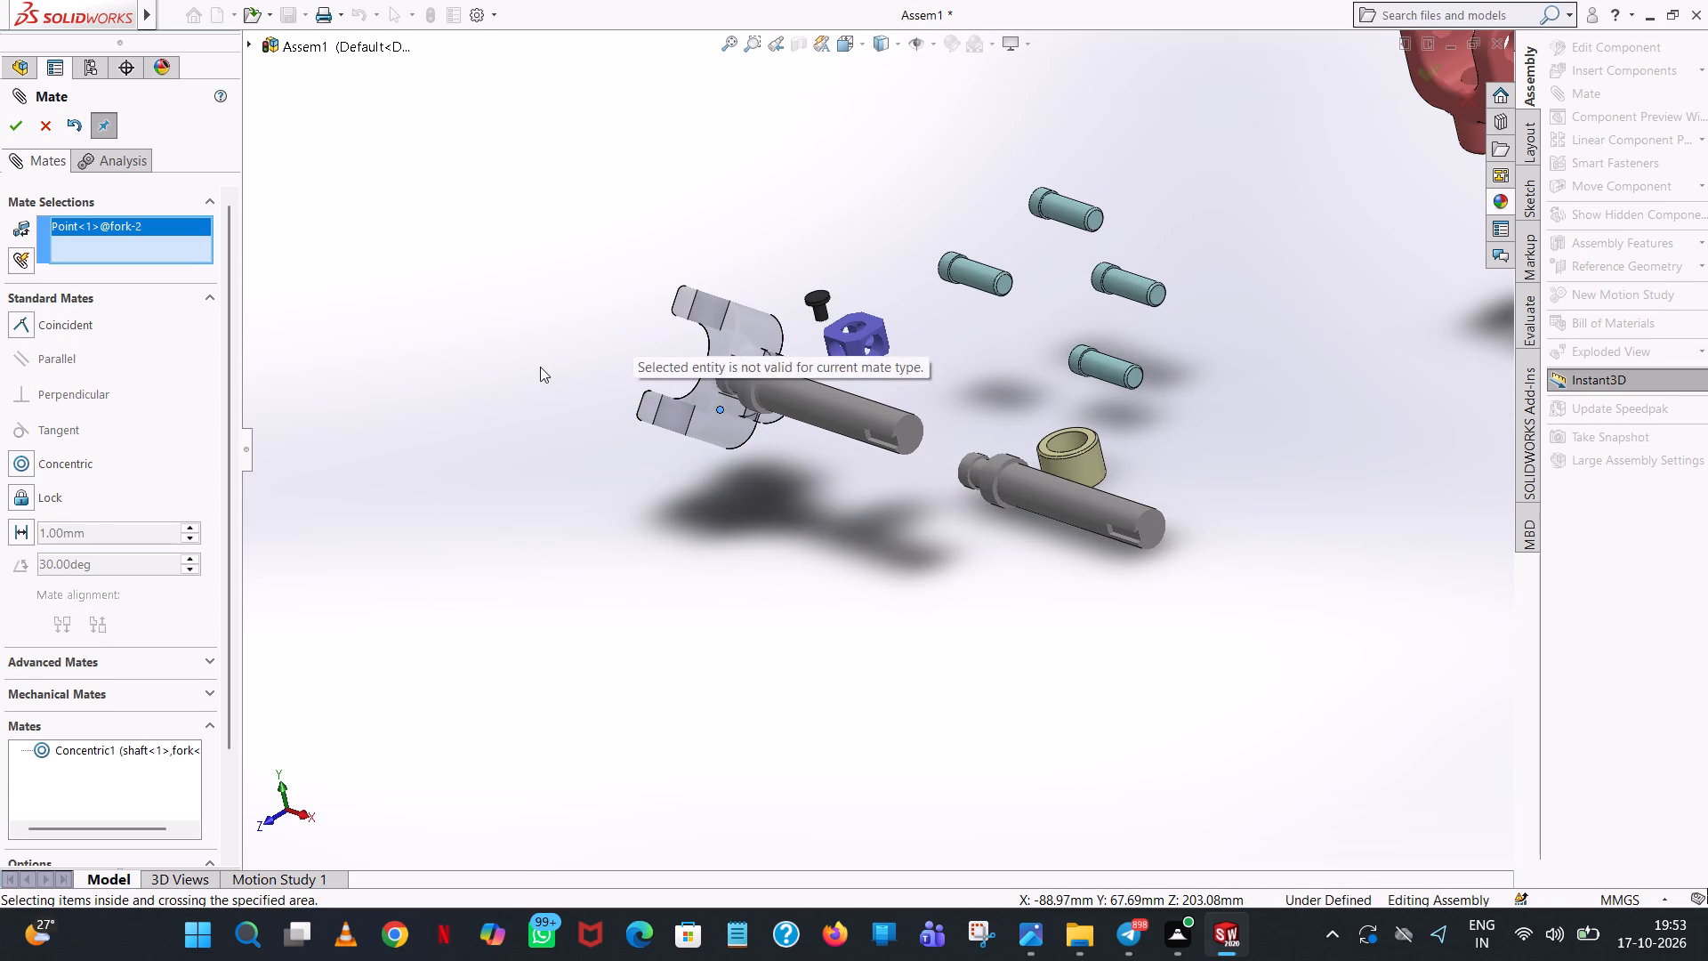
click(540, 367)
click(37, 122)
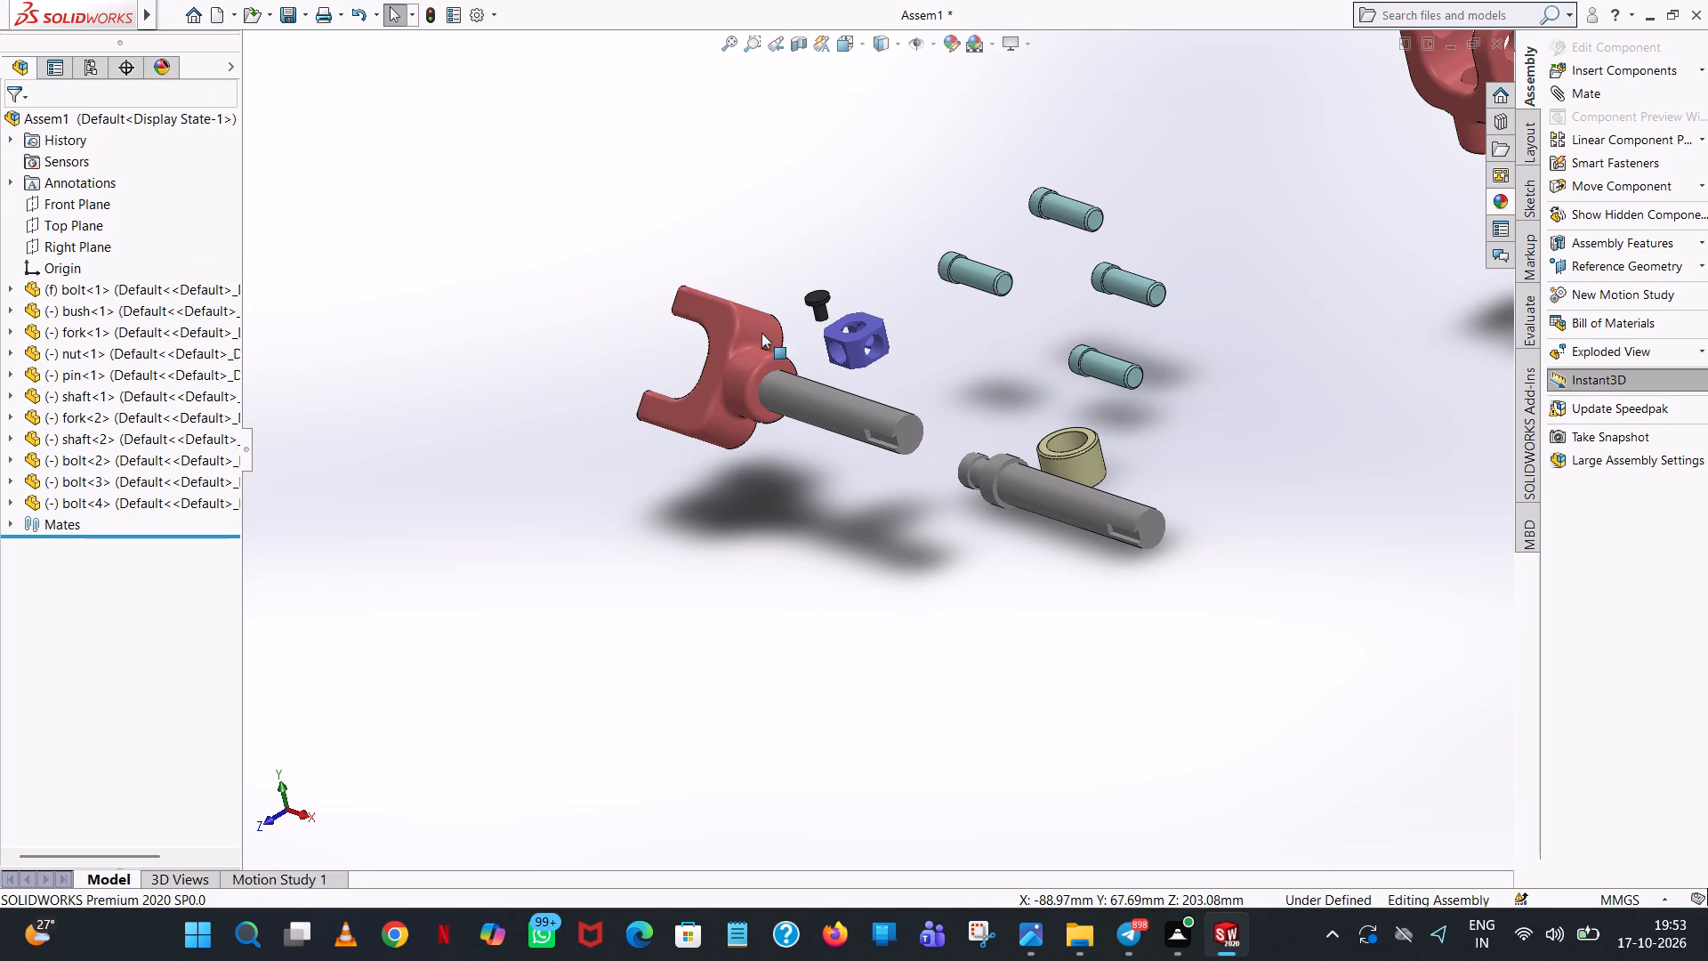
drag(721, 315, 611, 268)
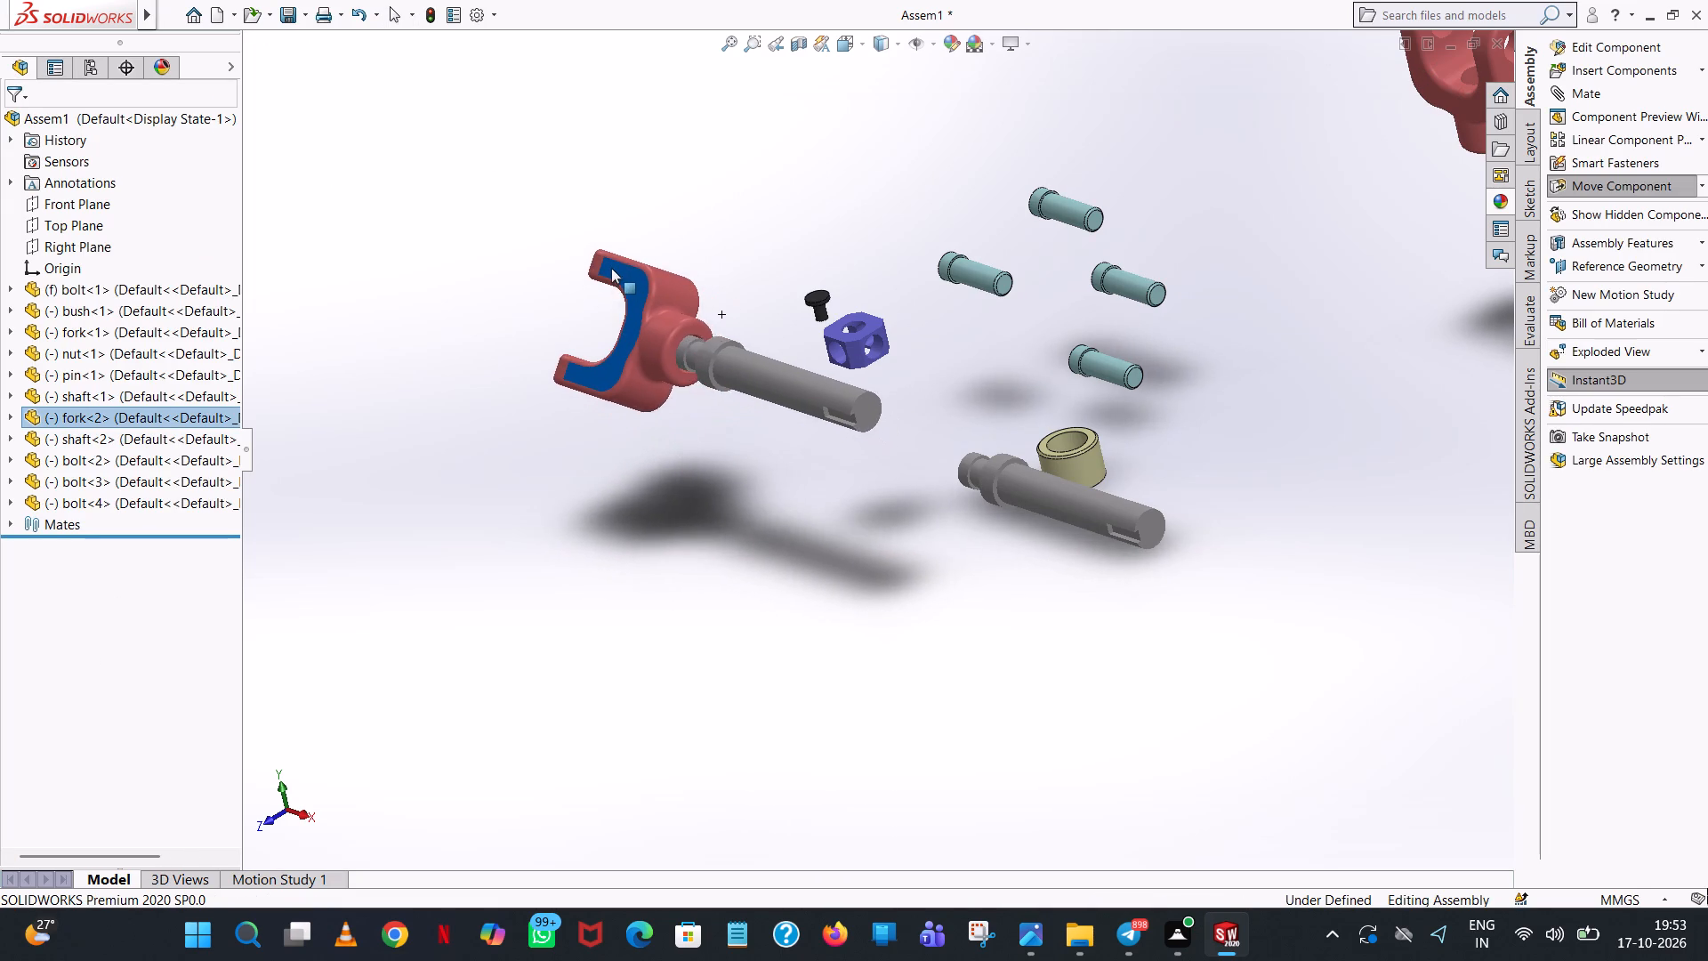
drag(611, 268, 594, 256)
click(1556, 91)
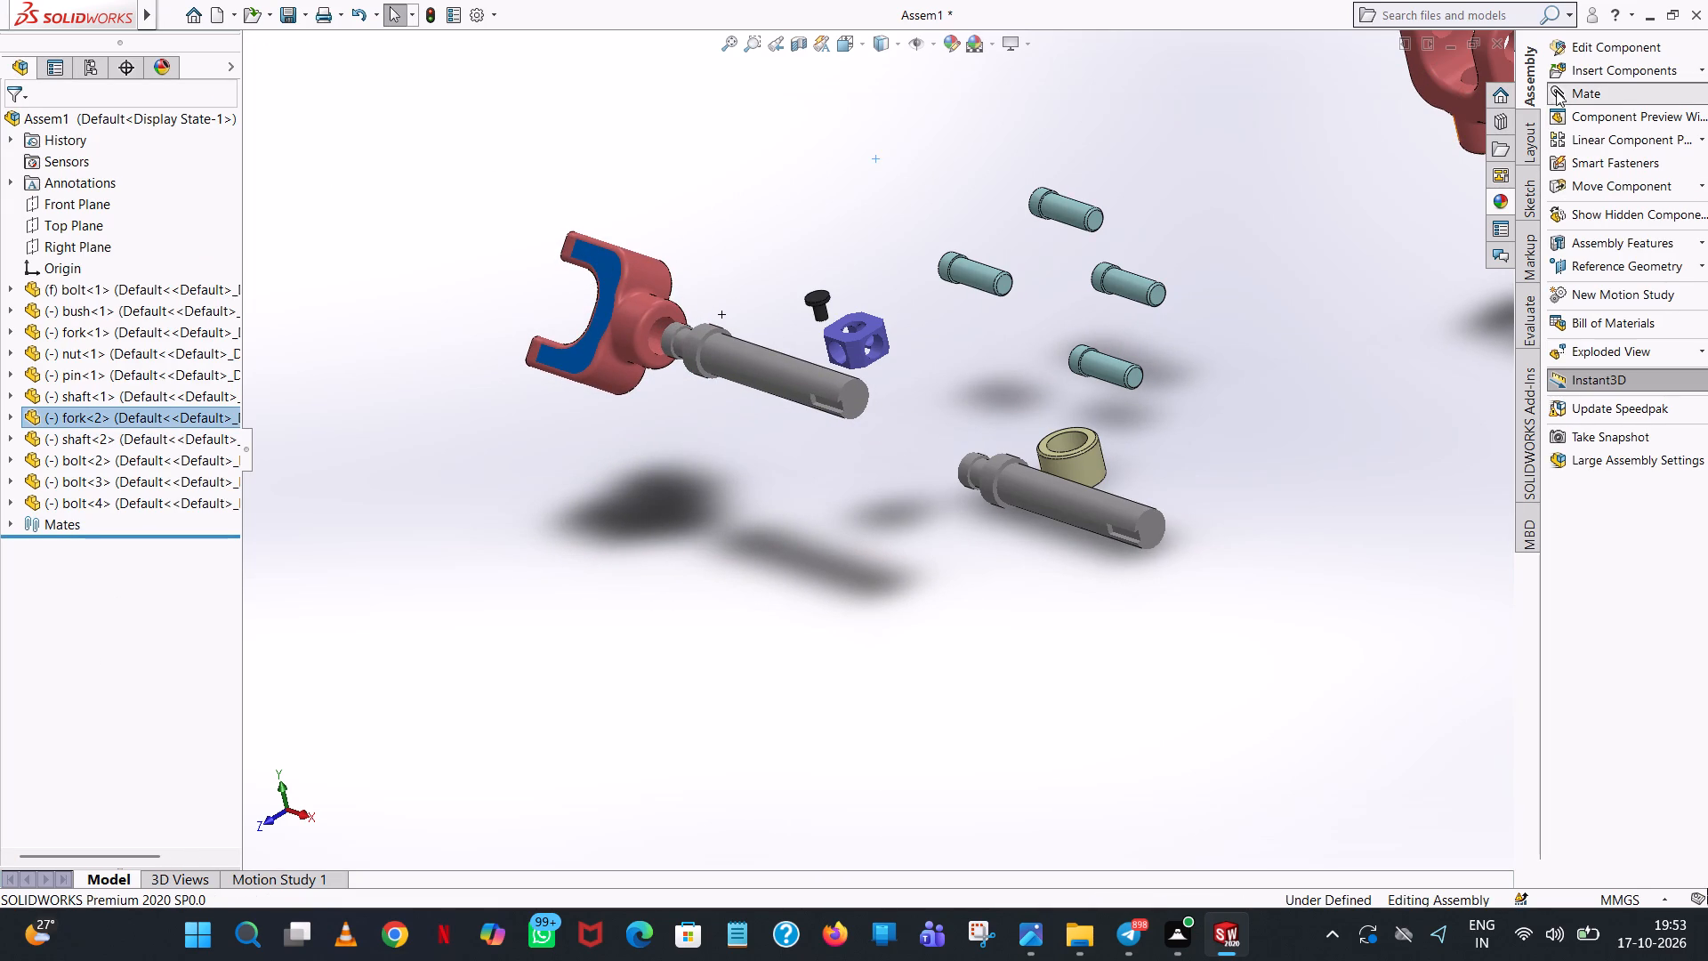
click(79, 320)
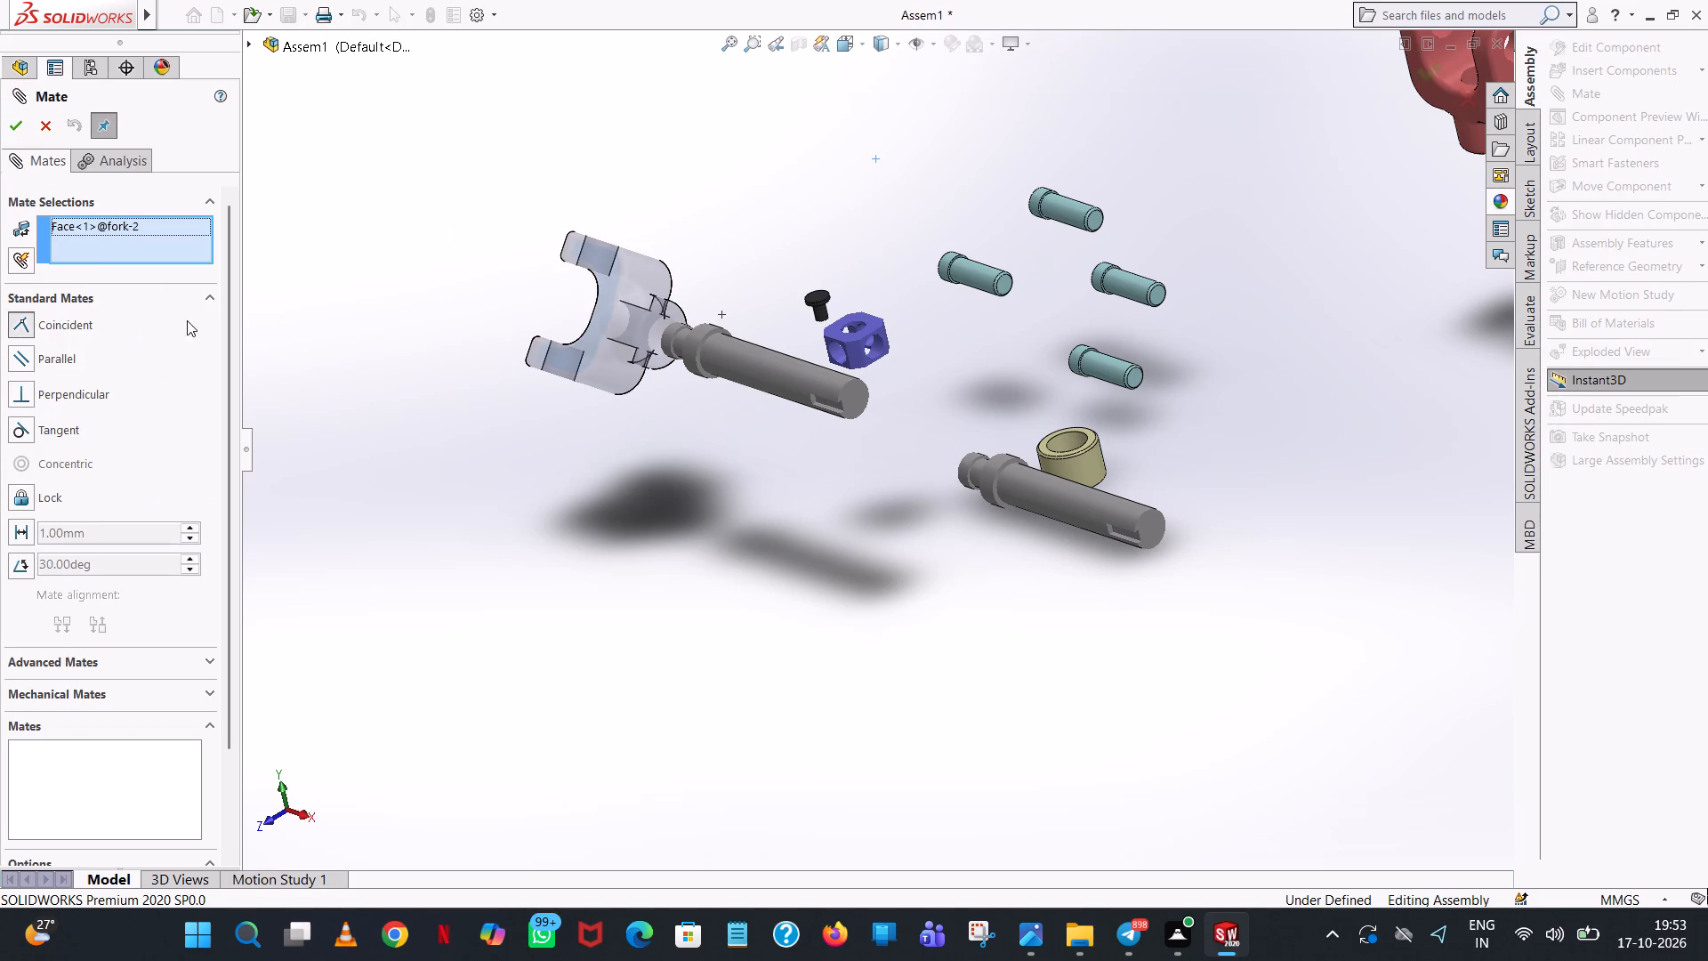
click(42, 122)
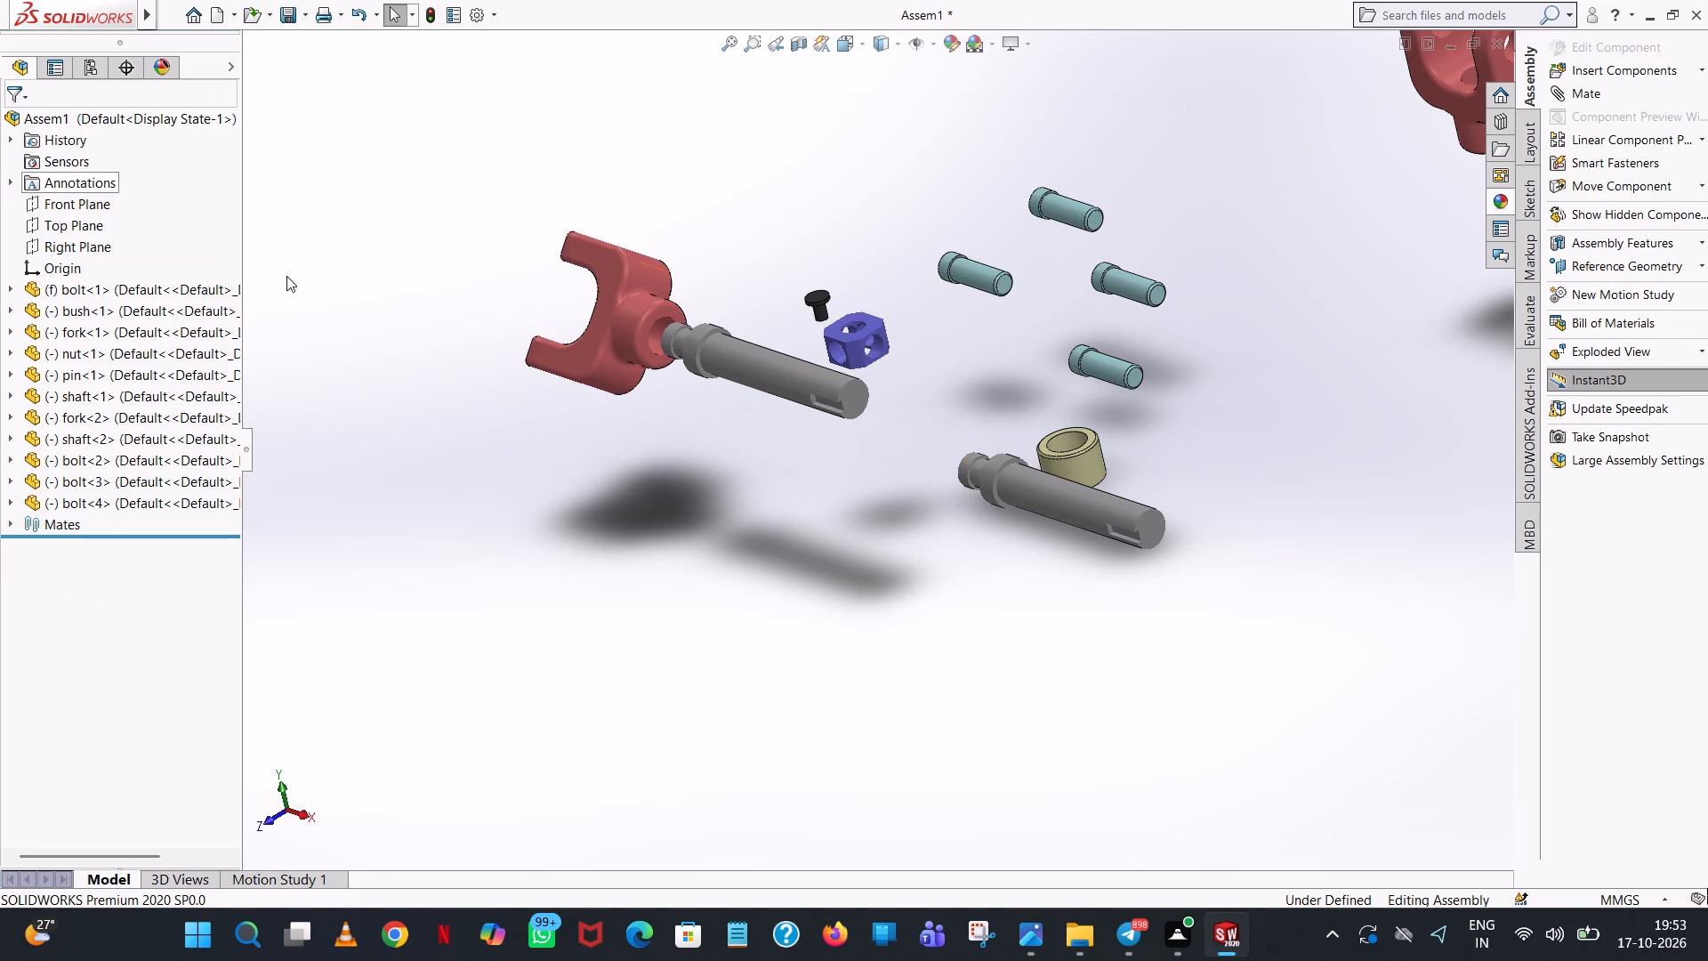
Add a coincident mate between the circular bore edge on the fork's hub and the facing shoulder of the shaft's collar.
click(1613, 83)
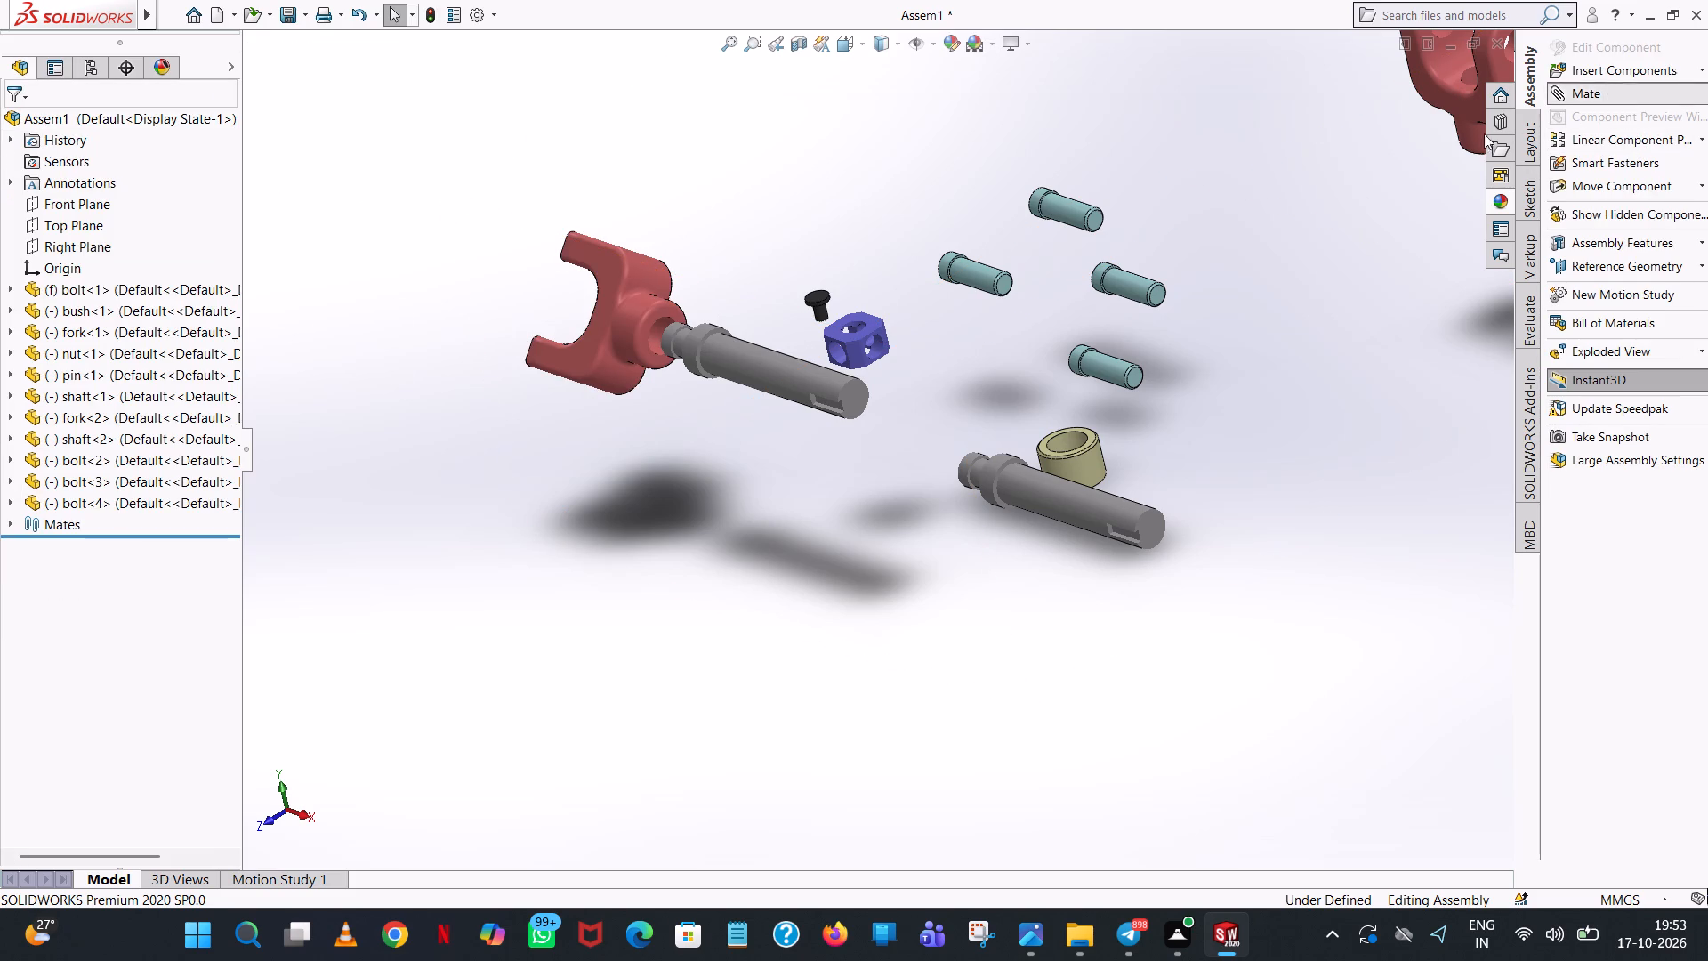
middle_drag(742, 505, 882, 539)
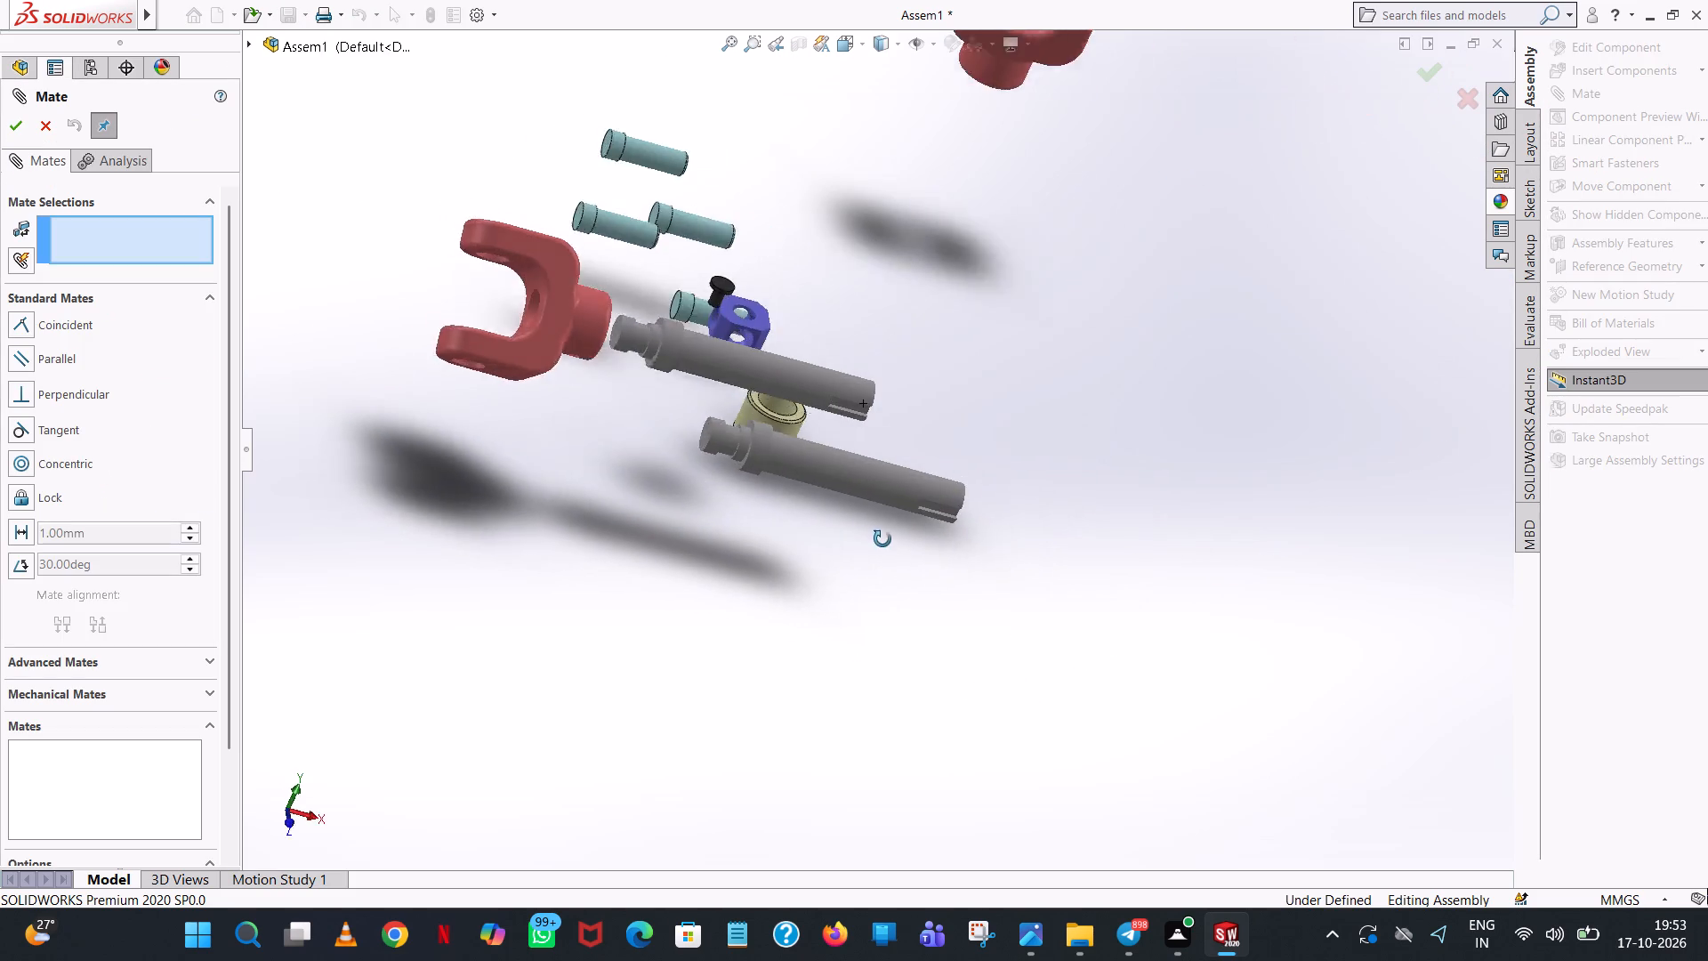
middle_drag(882, 539, 794, 496)
scroll(570, 255, down, 5)
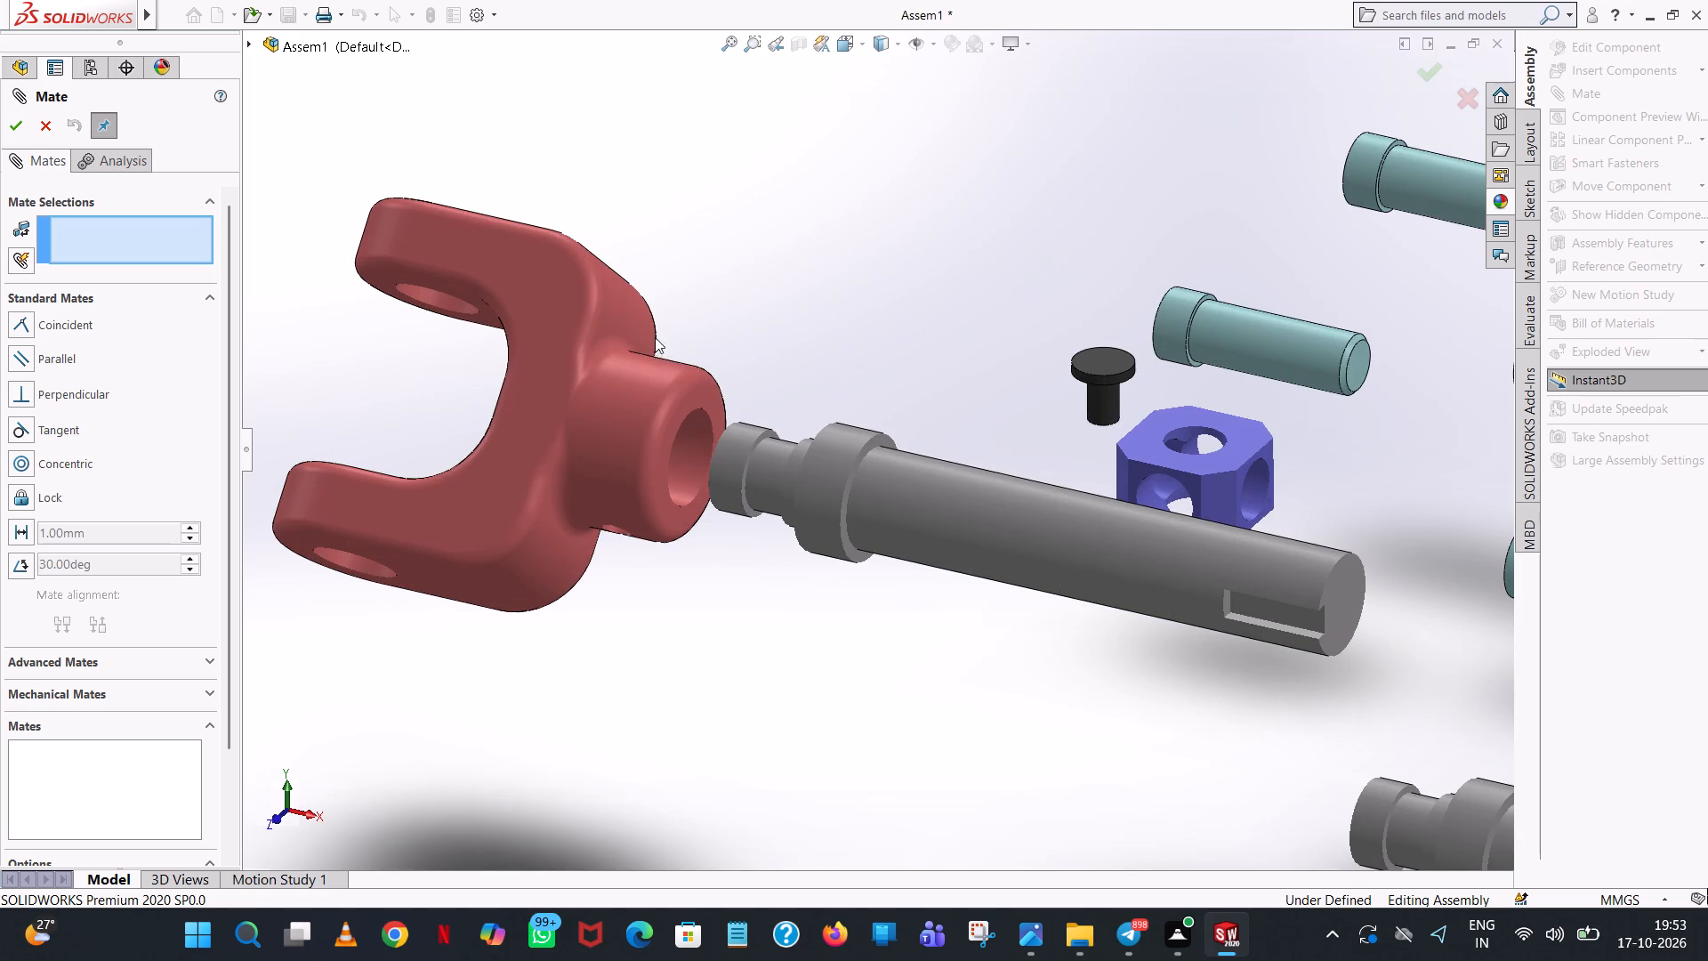
click(705, 411)
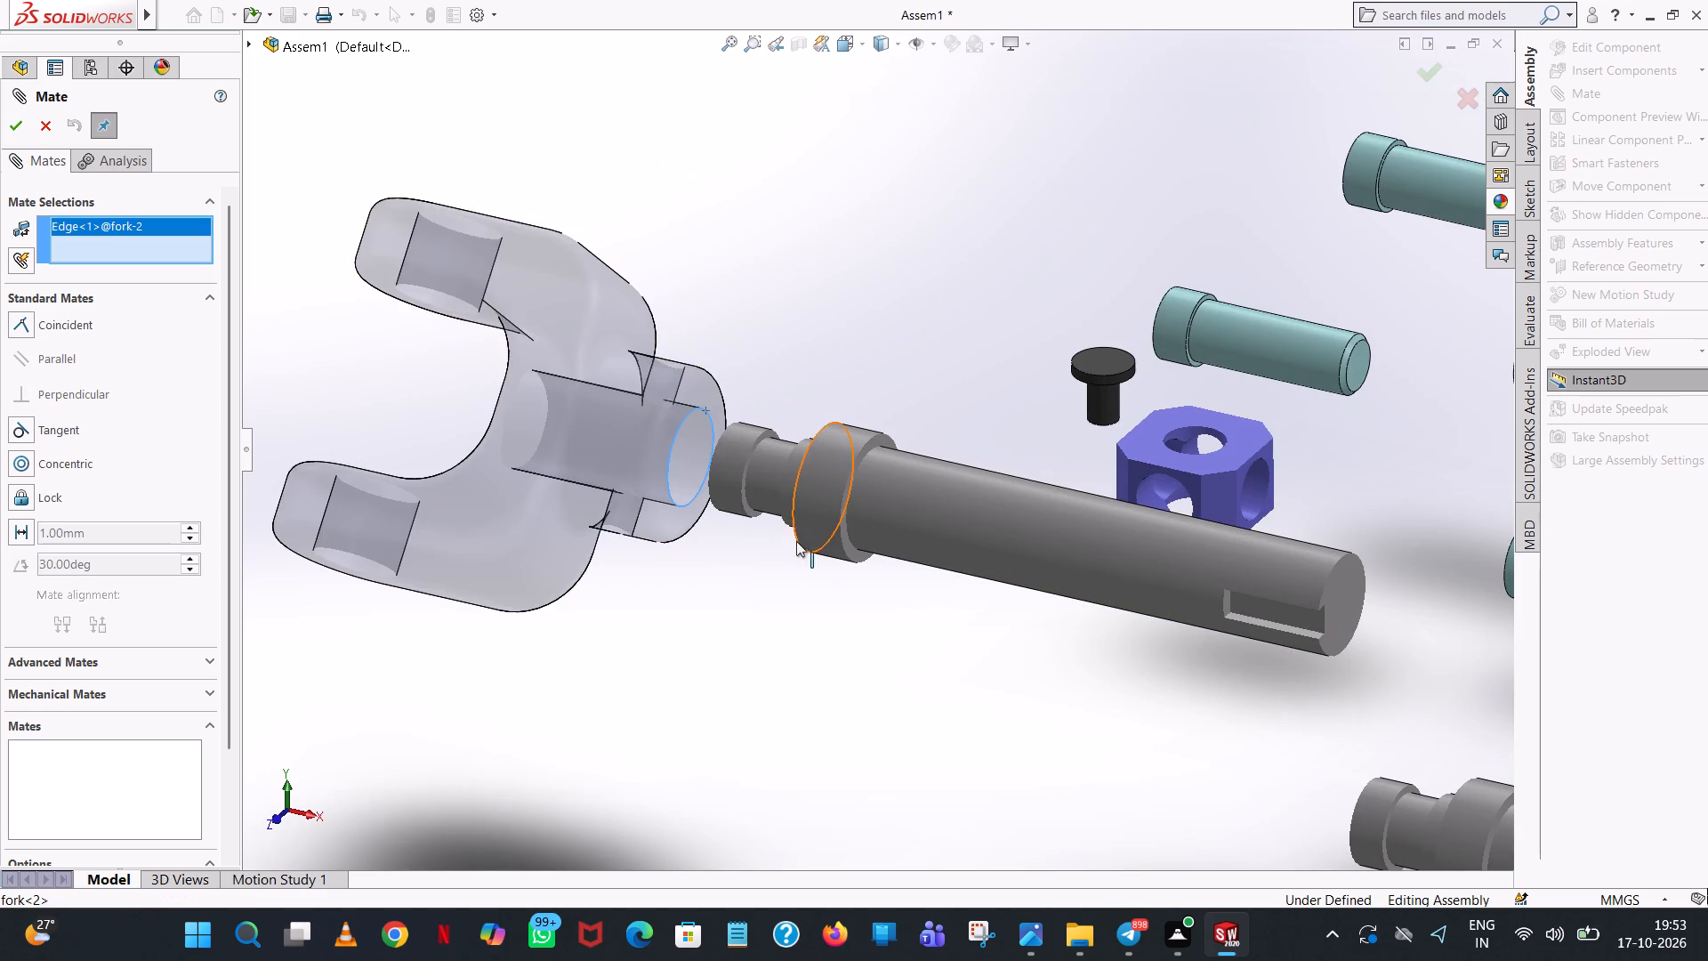
middle_drag(802, 552, 924, 607)
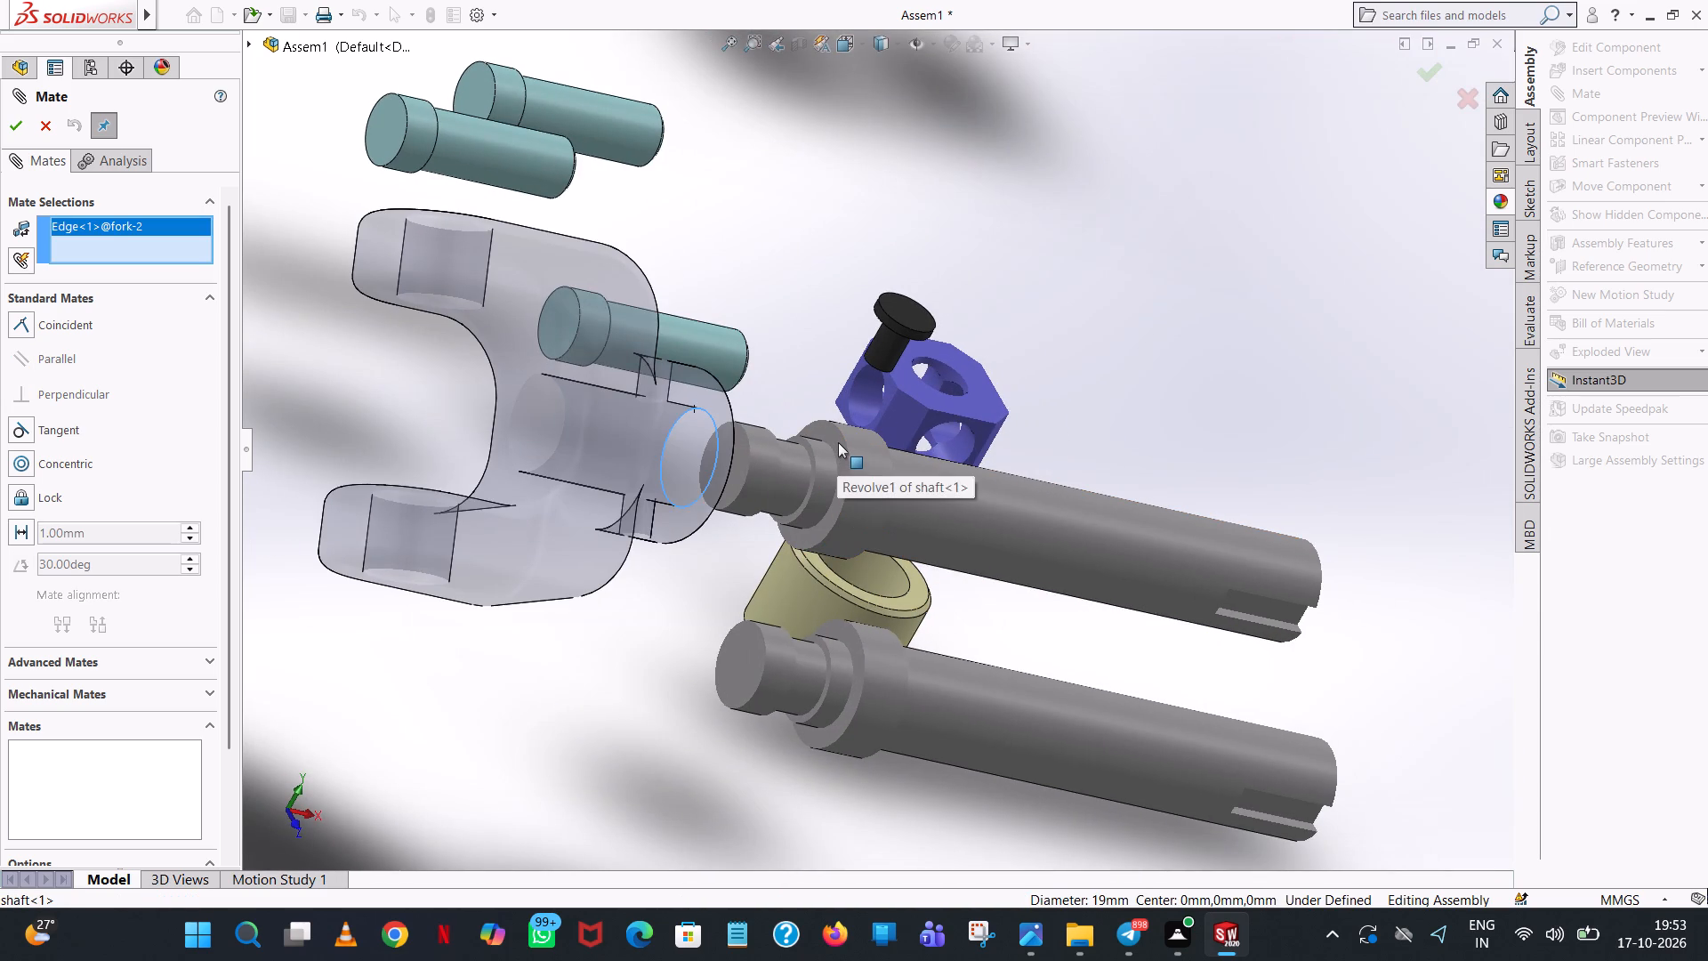
click(838, 442)
click(1016, 421)
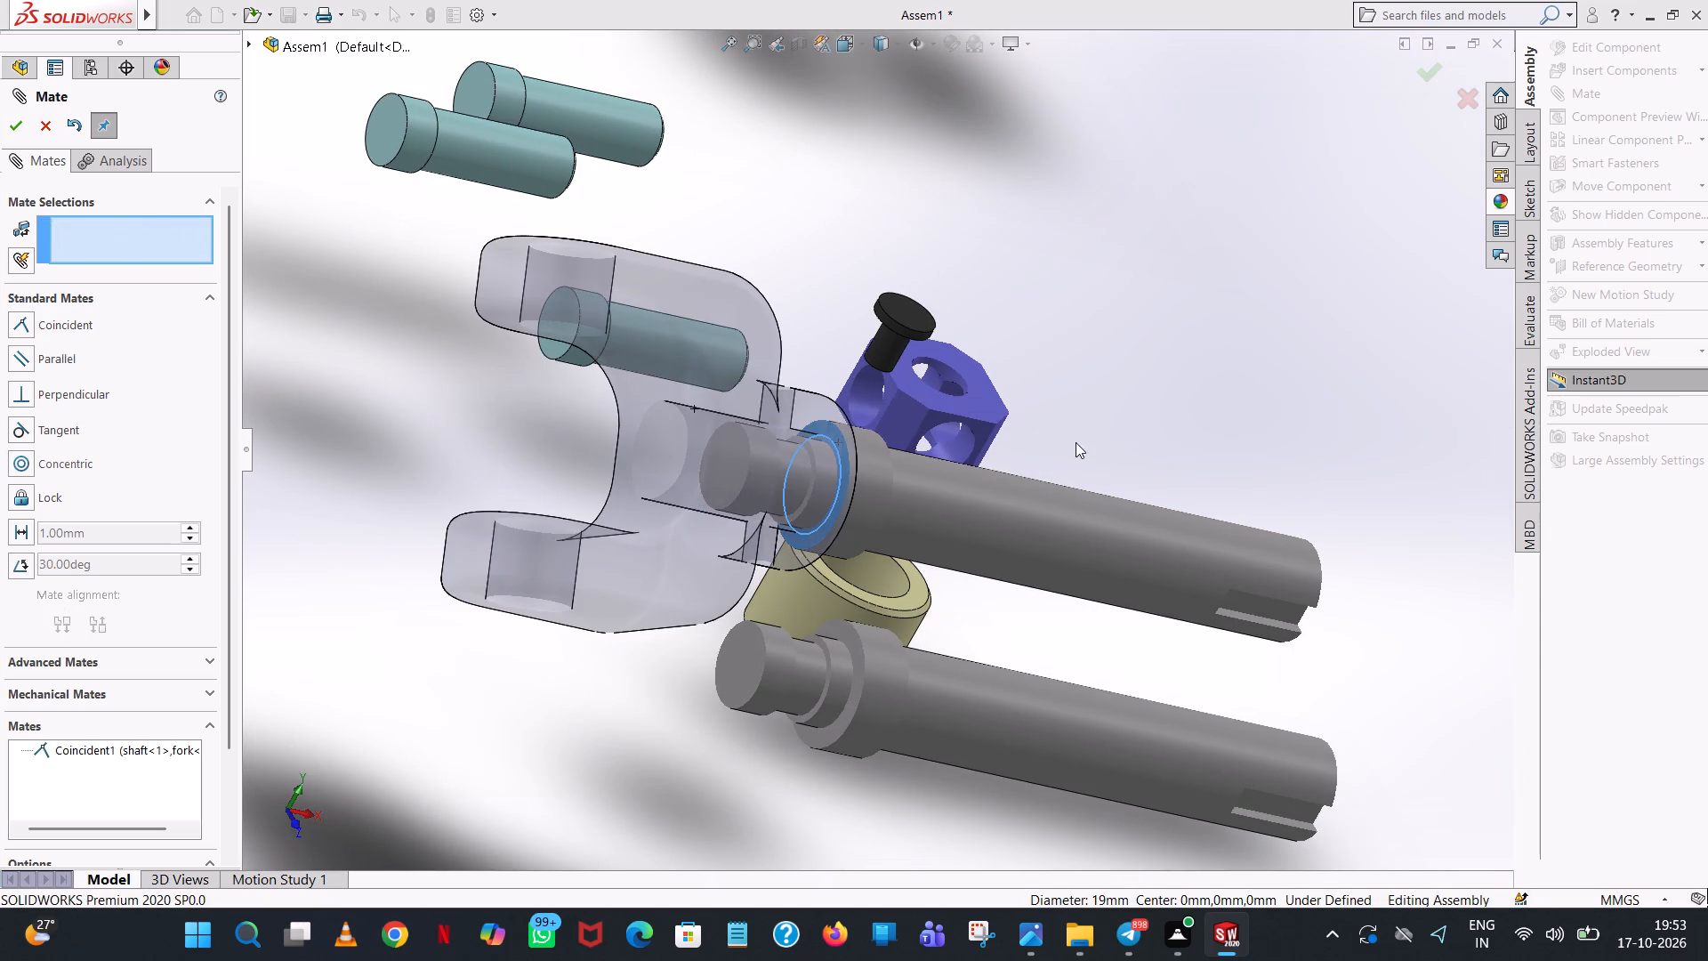
Add a concentric mate between the bush's inner face and the cylindrical face of the shaft mated to the fork.
middle_drag(1130, 451, 1059, 411)
scroll(1076, 422, up, 4)
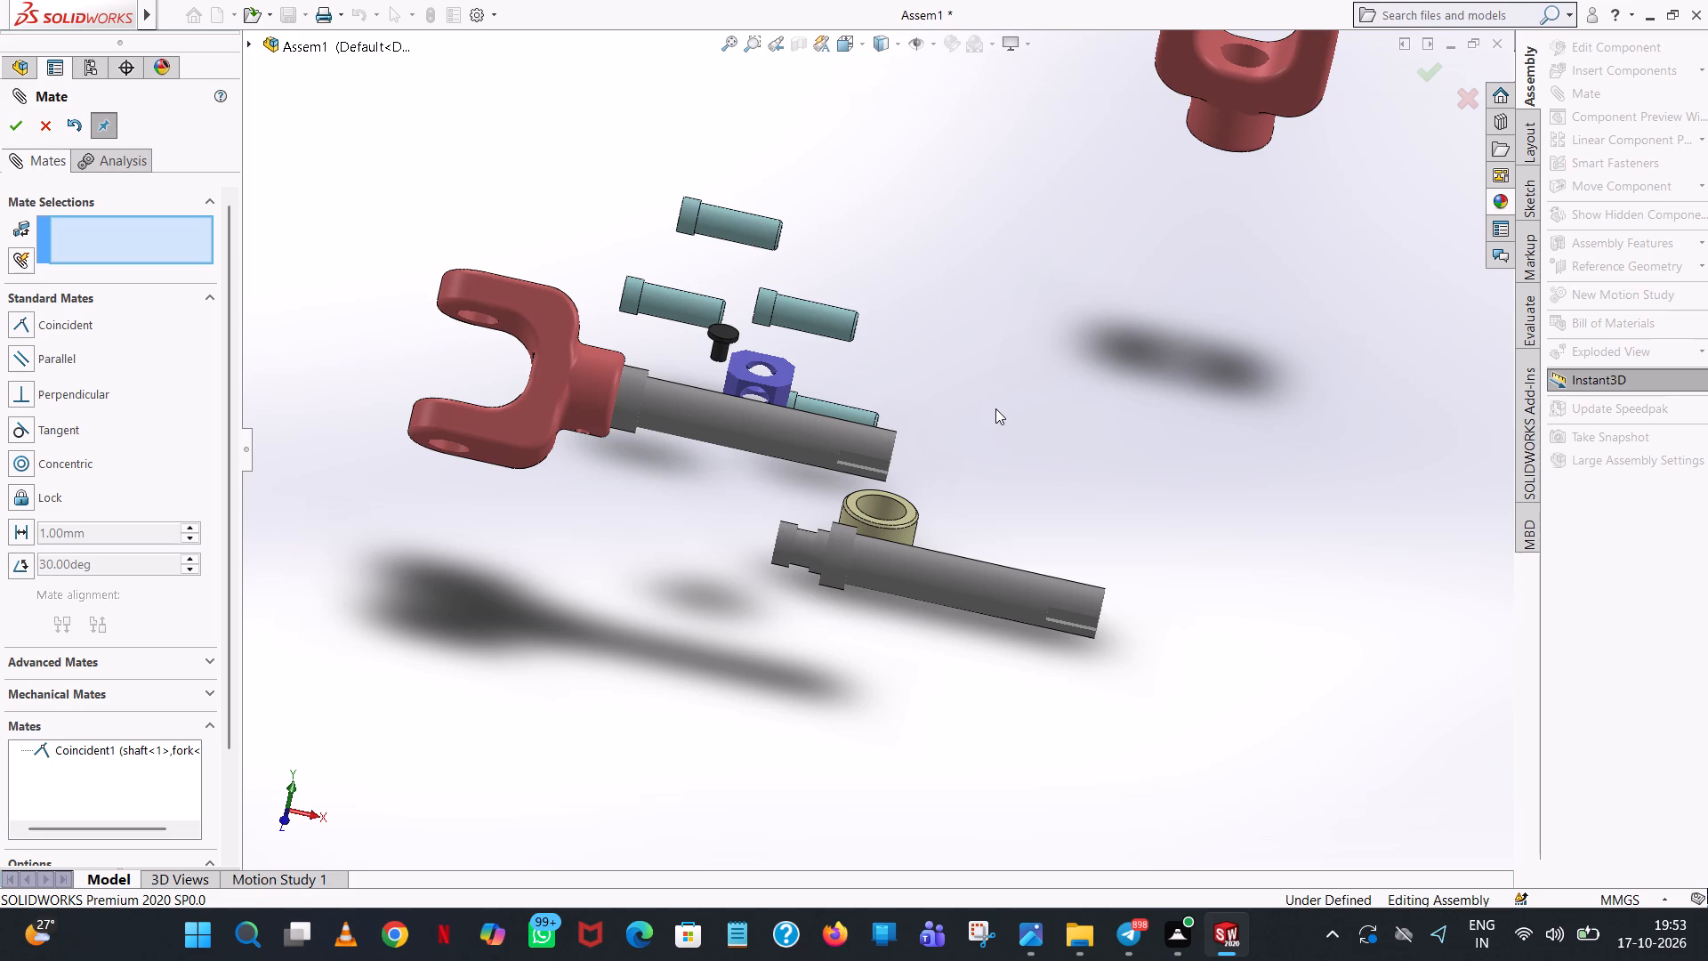
scroll(997, 407, up, 1)
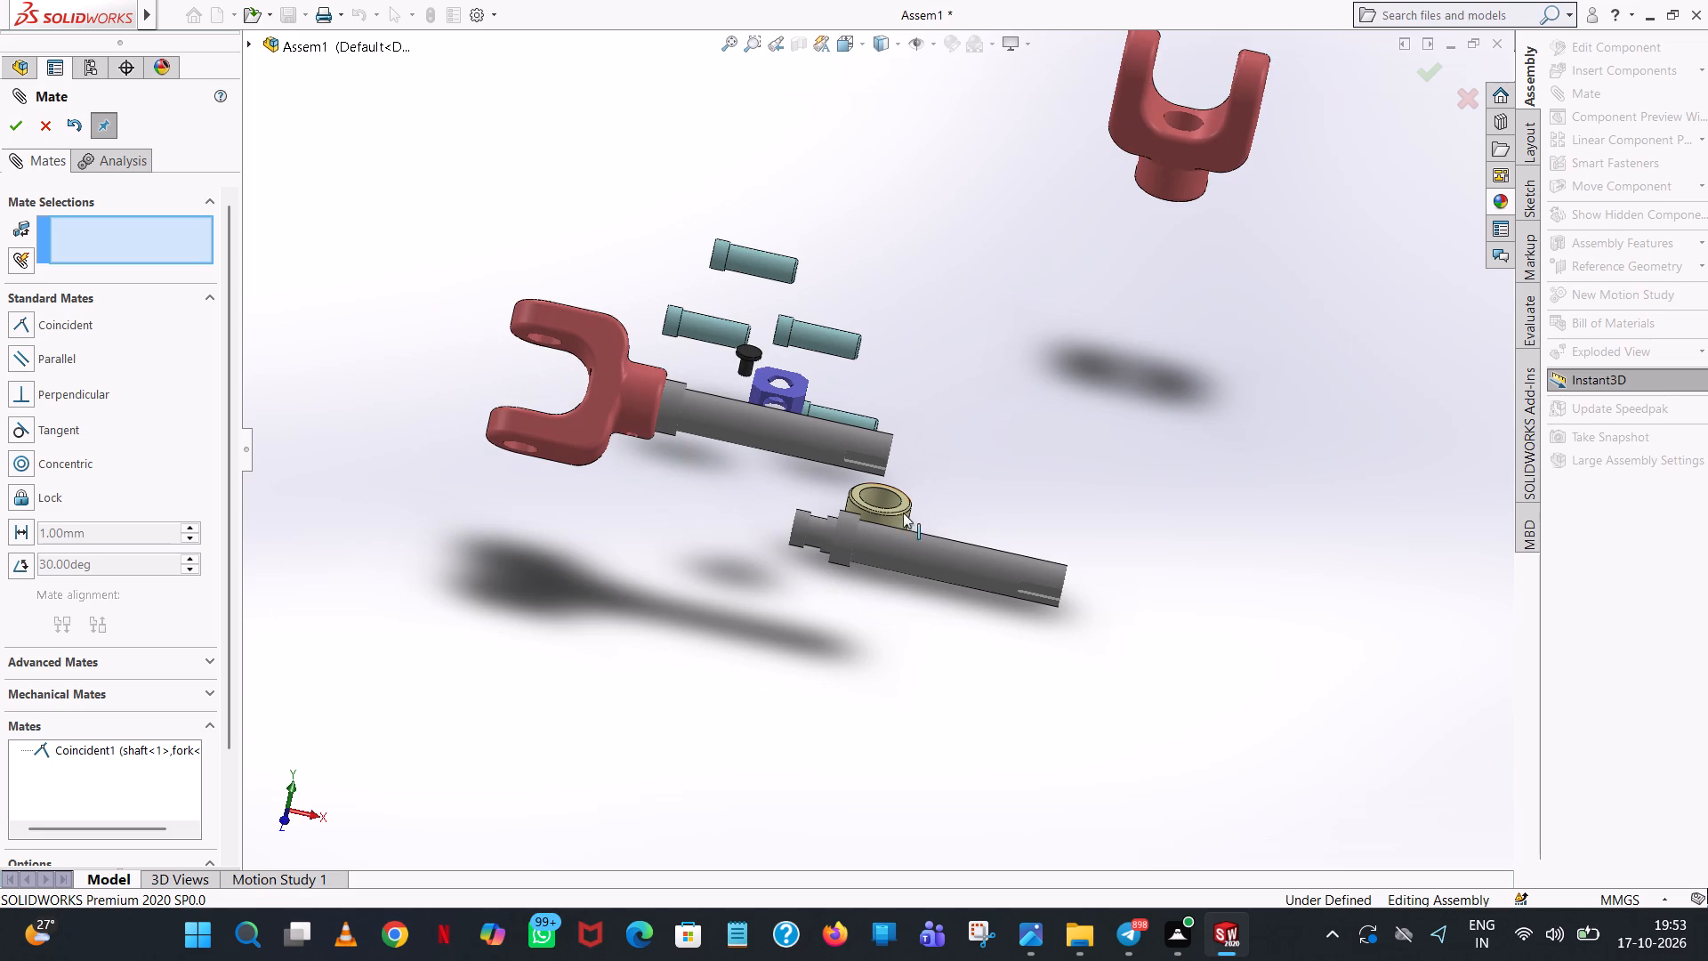
click(66, 460)
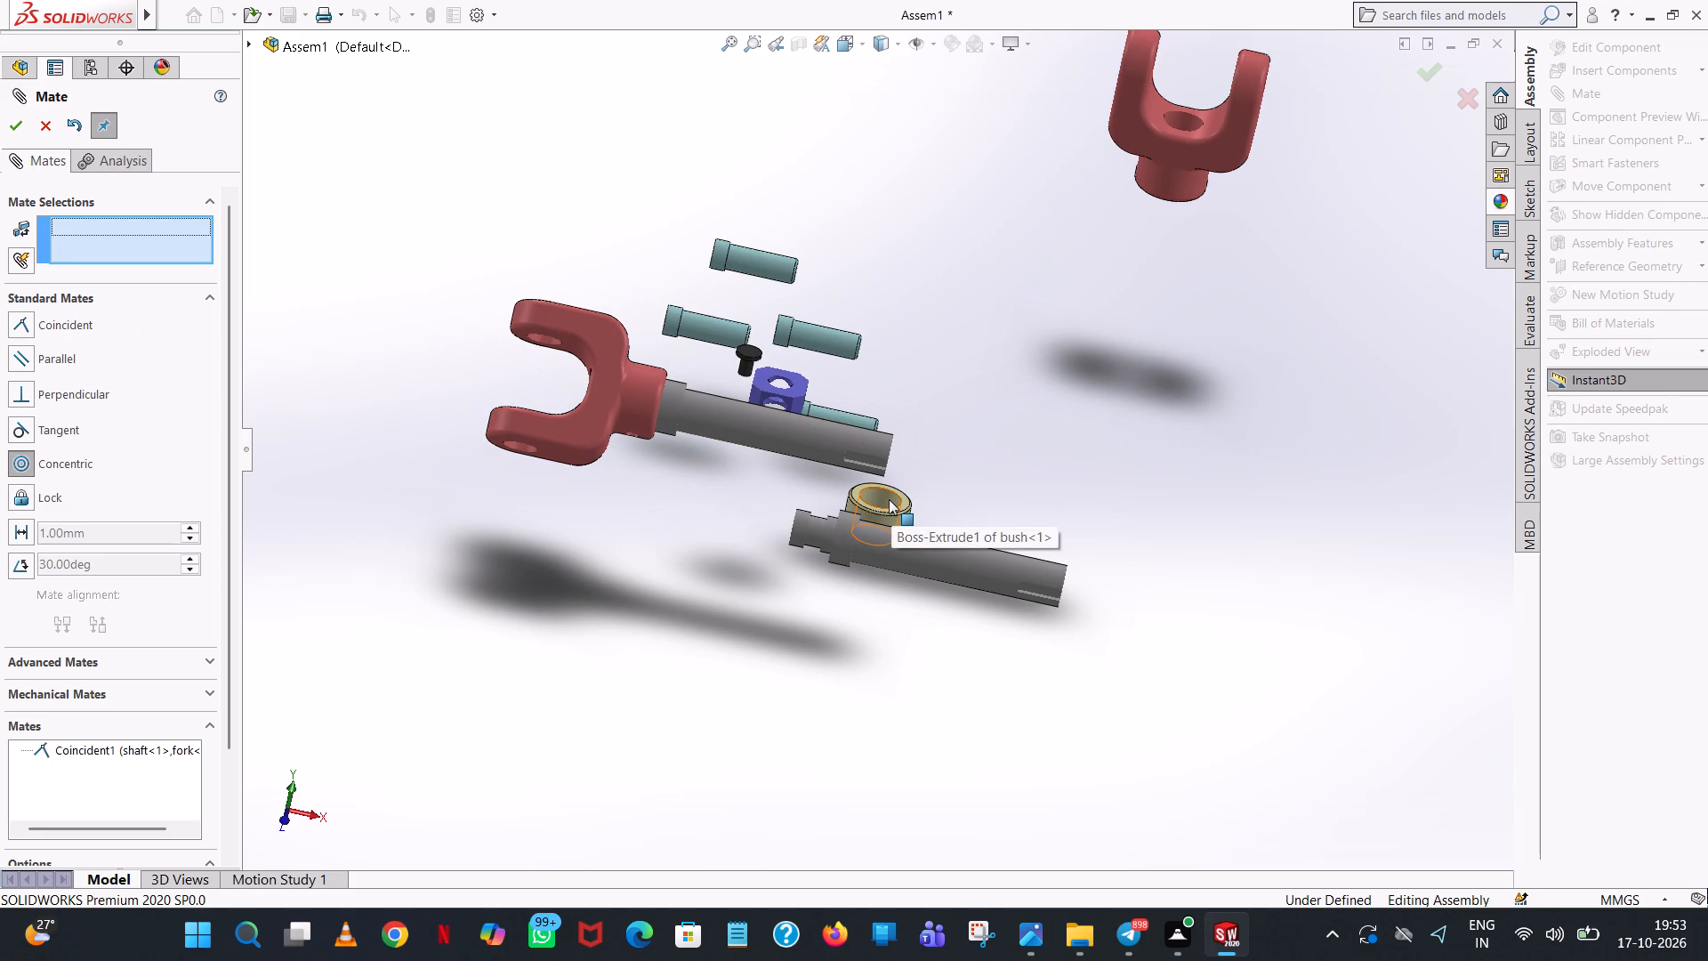
click(889, 499)
click(745, 427)
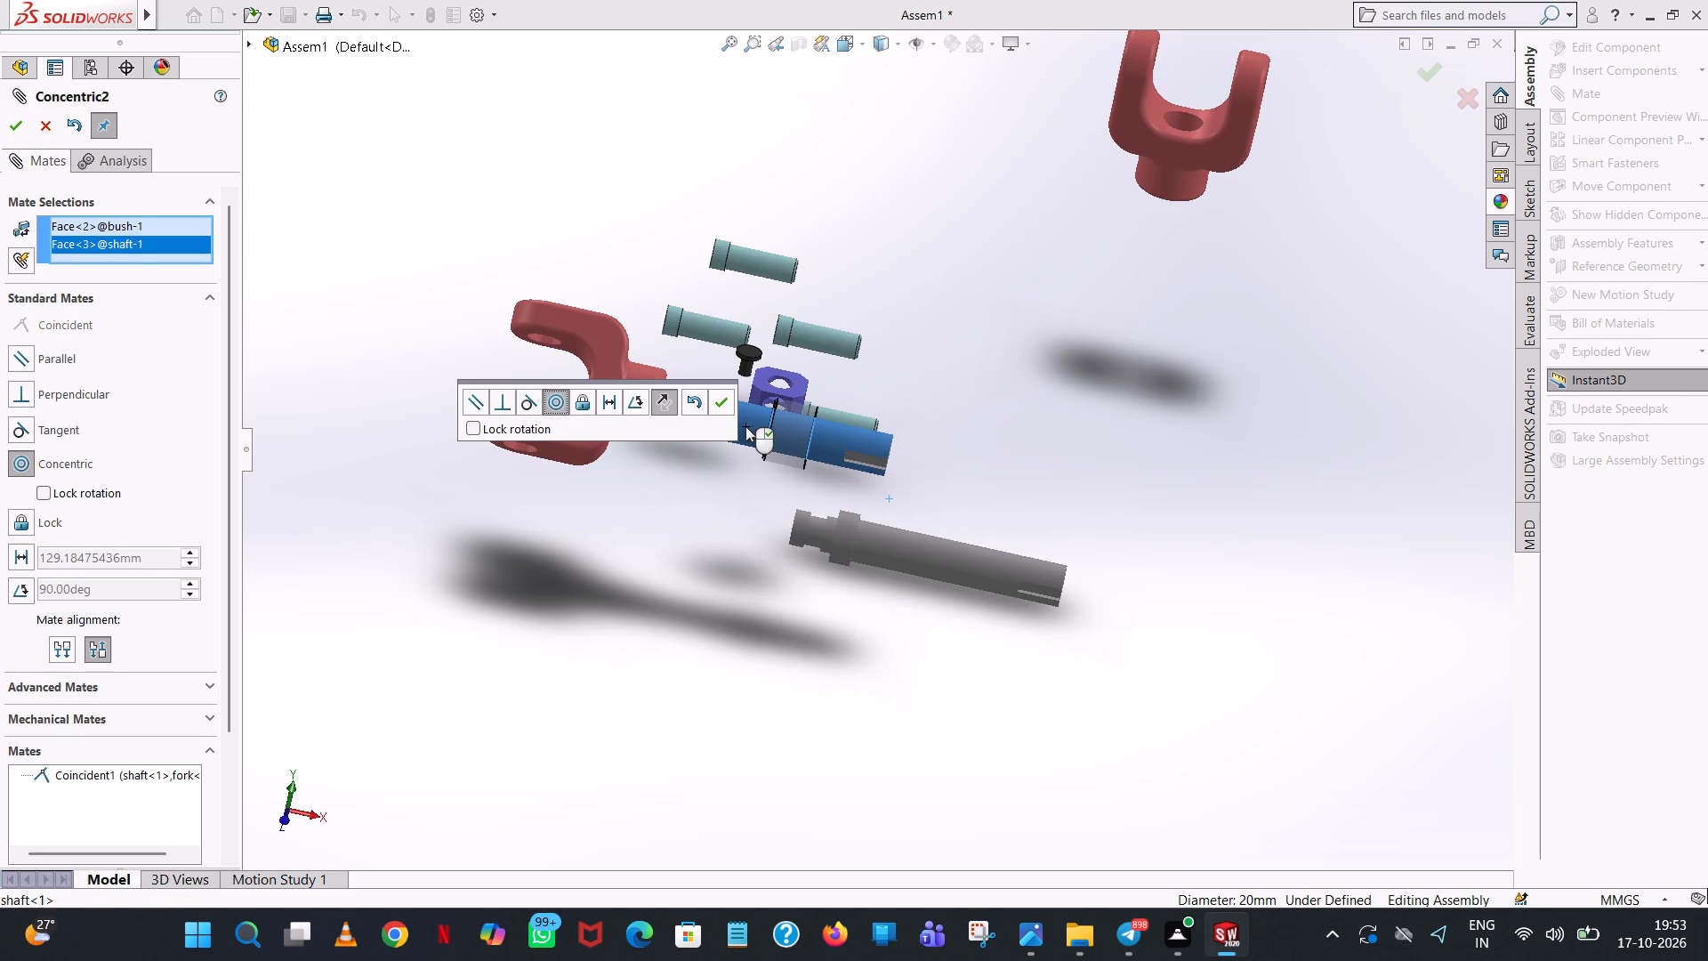
click(723, 398)
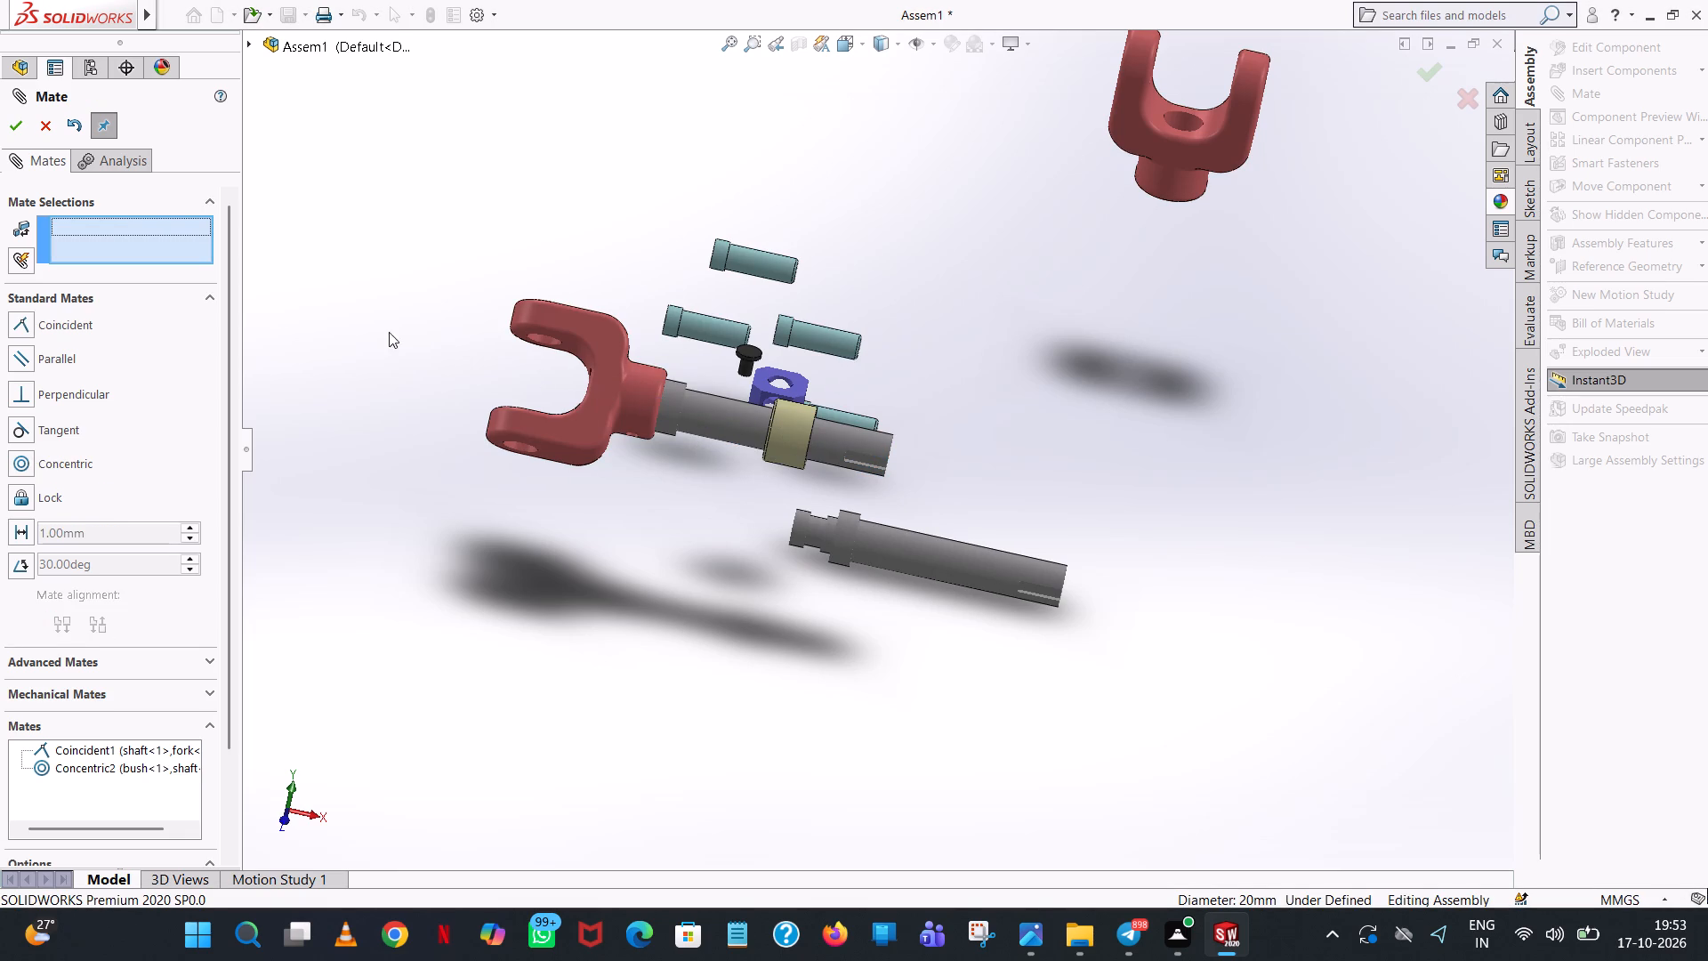
Add a coincident mate between the bush's circular end edge and the shaft collar's shoulder face on the side away from the fork.
click(74, 323)
middle_drag(572, 458, 499, 432)
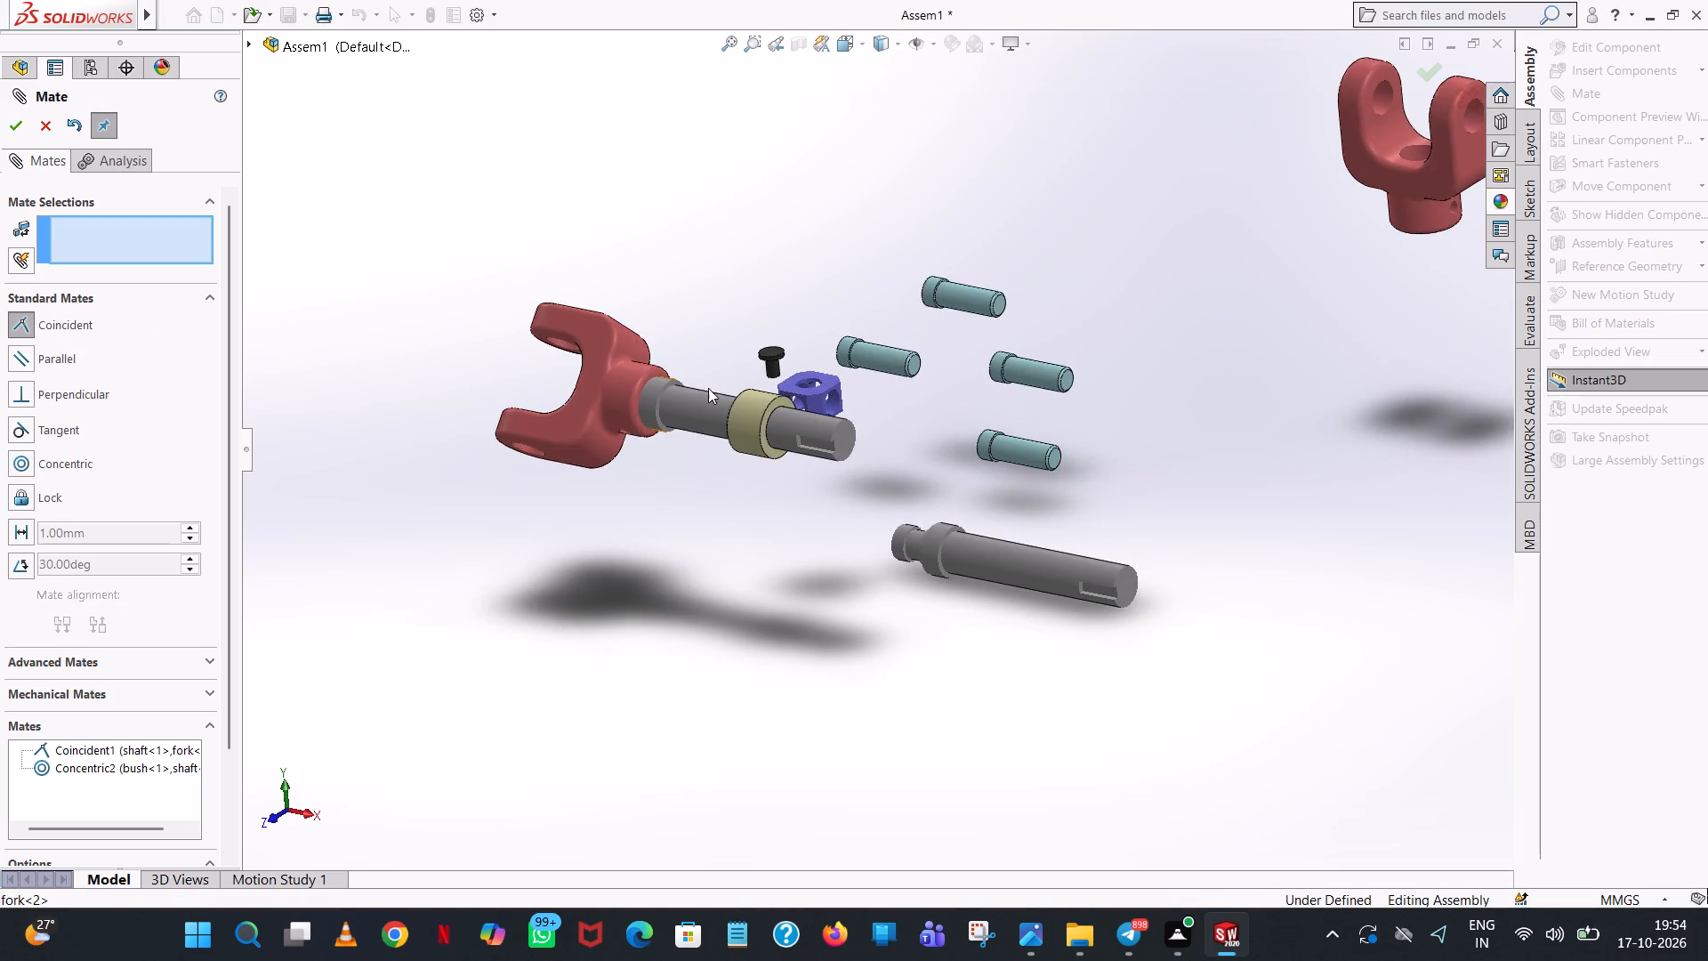
scroll(721, 384, down, 6)
middle_drag(816, 439, 914, 479)
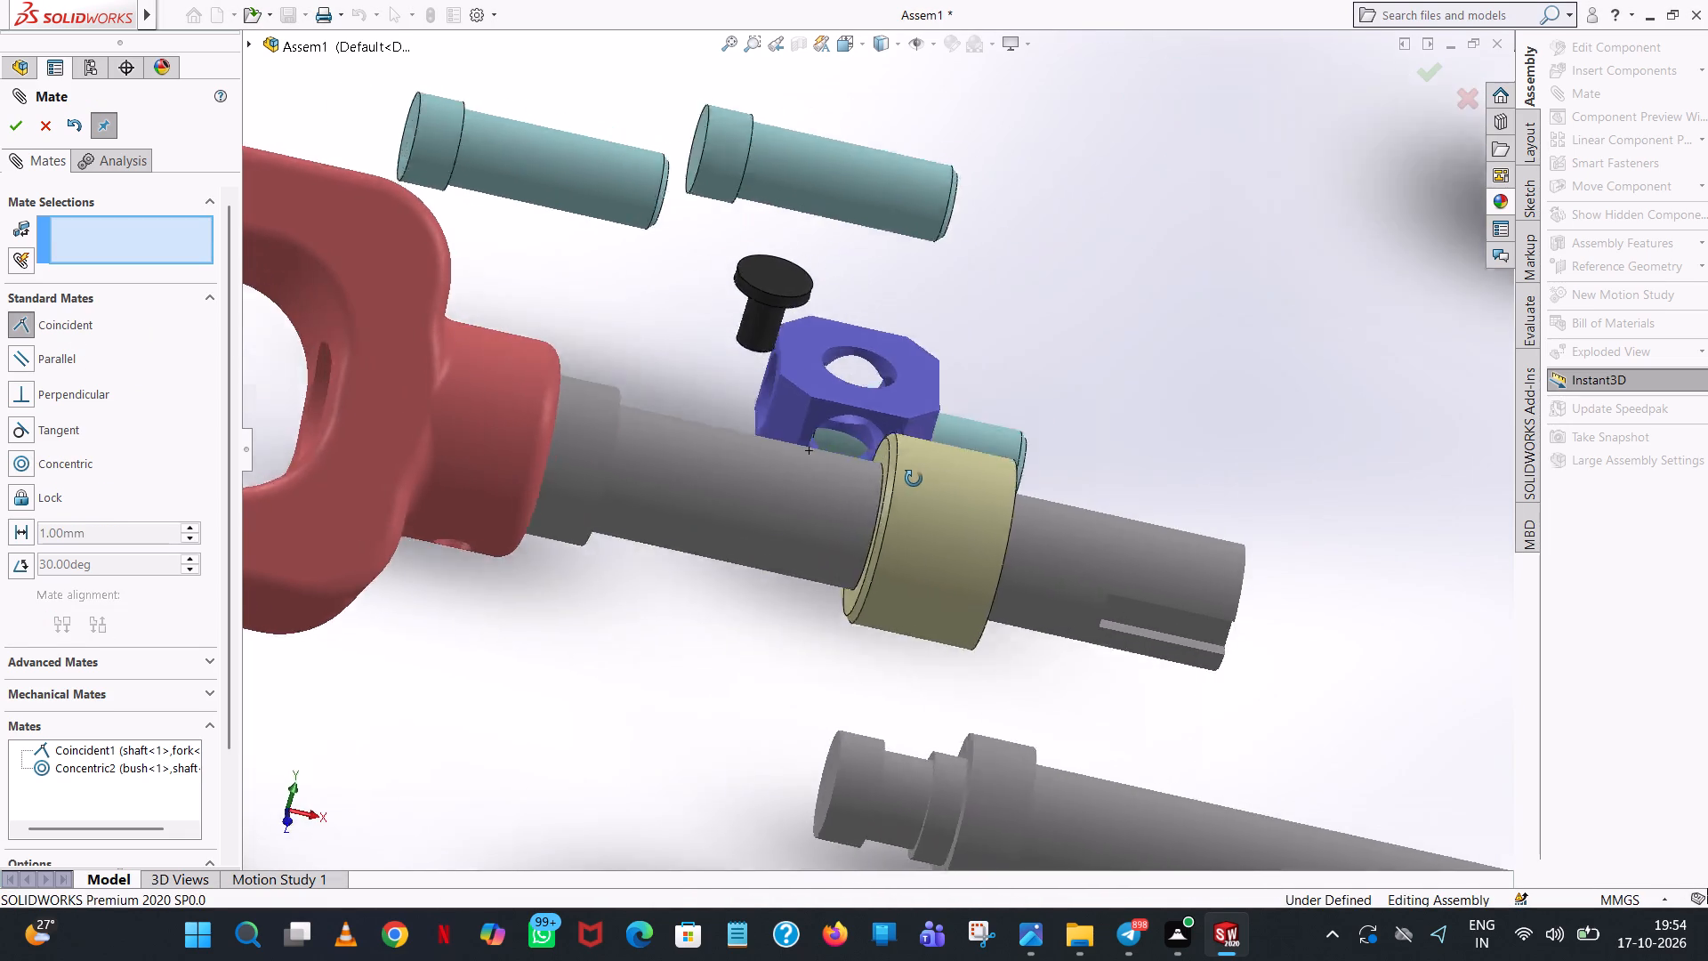
middle_drag(914, 479, 935, 515)
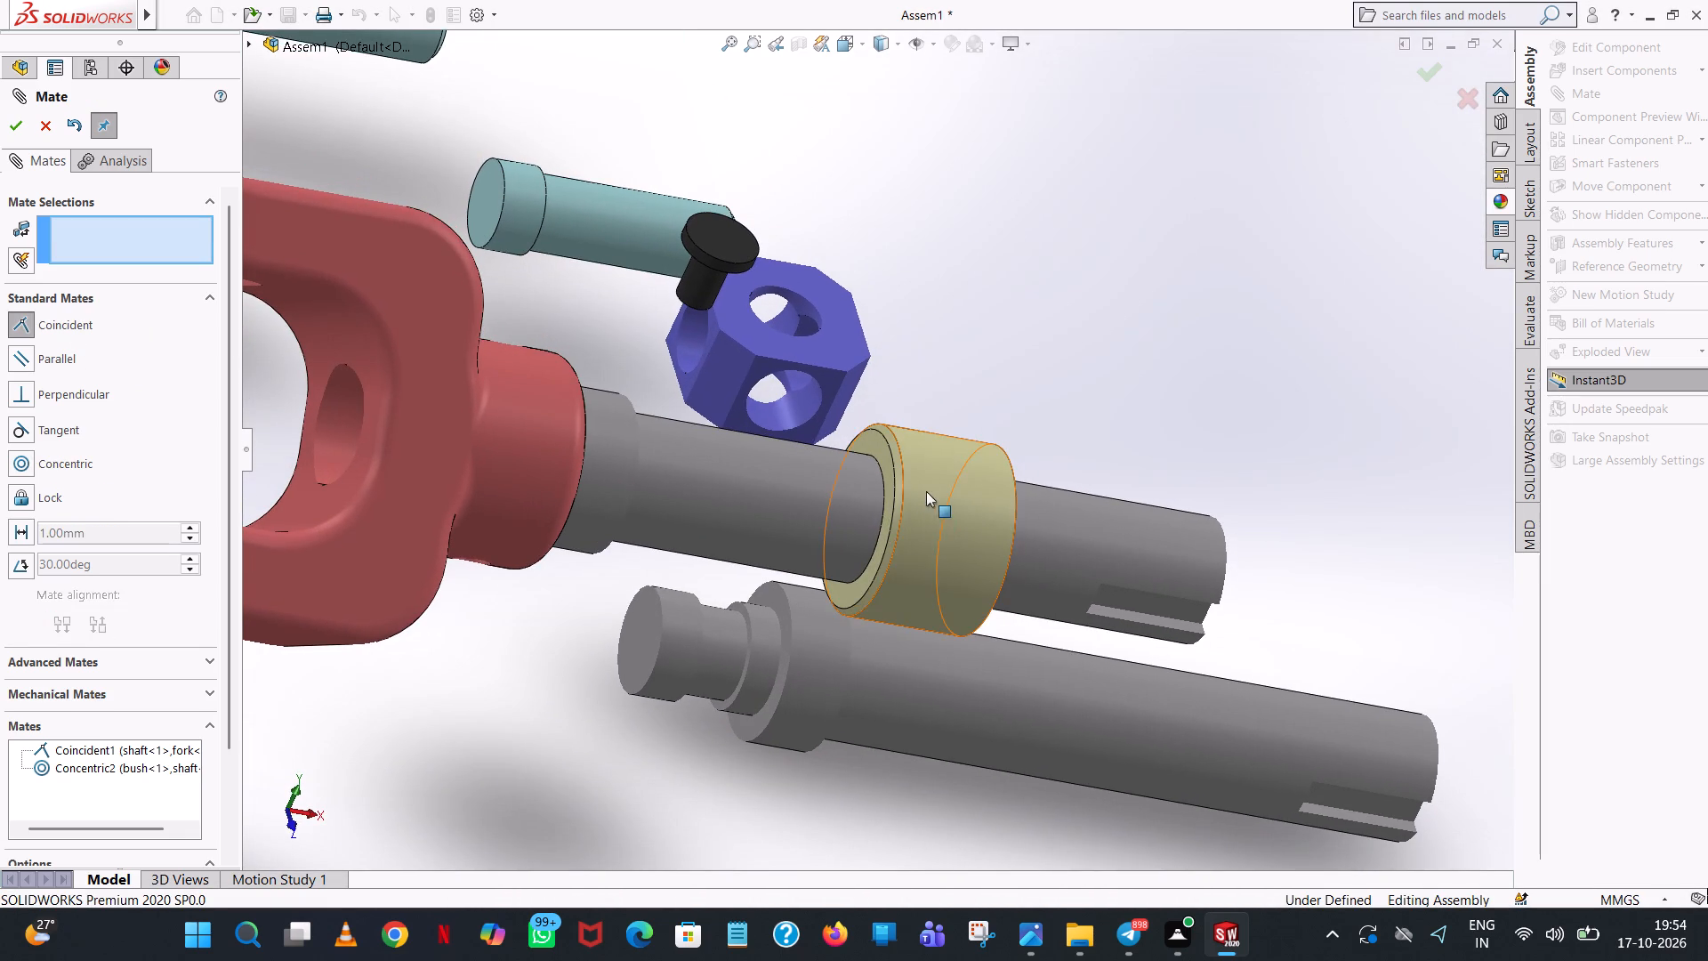
click(893, 480)
middle_drag(835, 475, 765, 459)
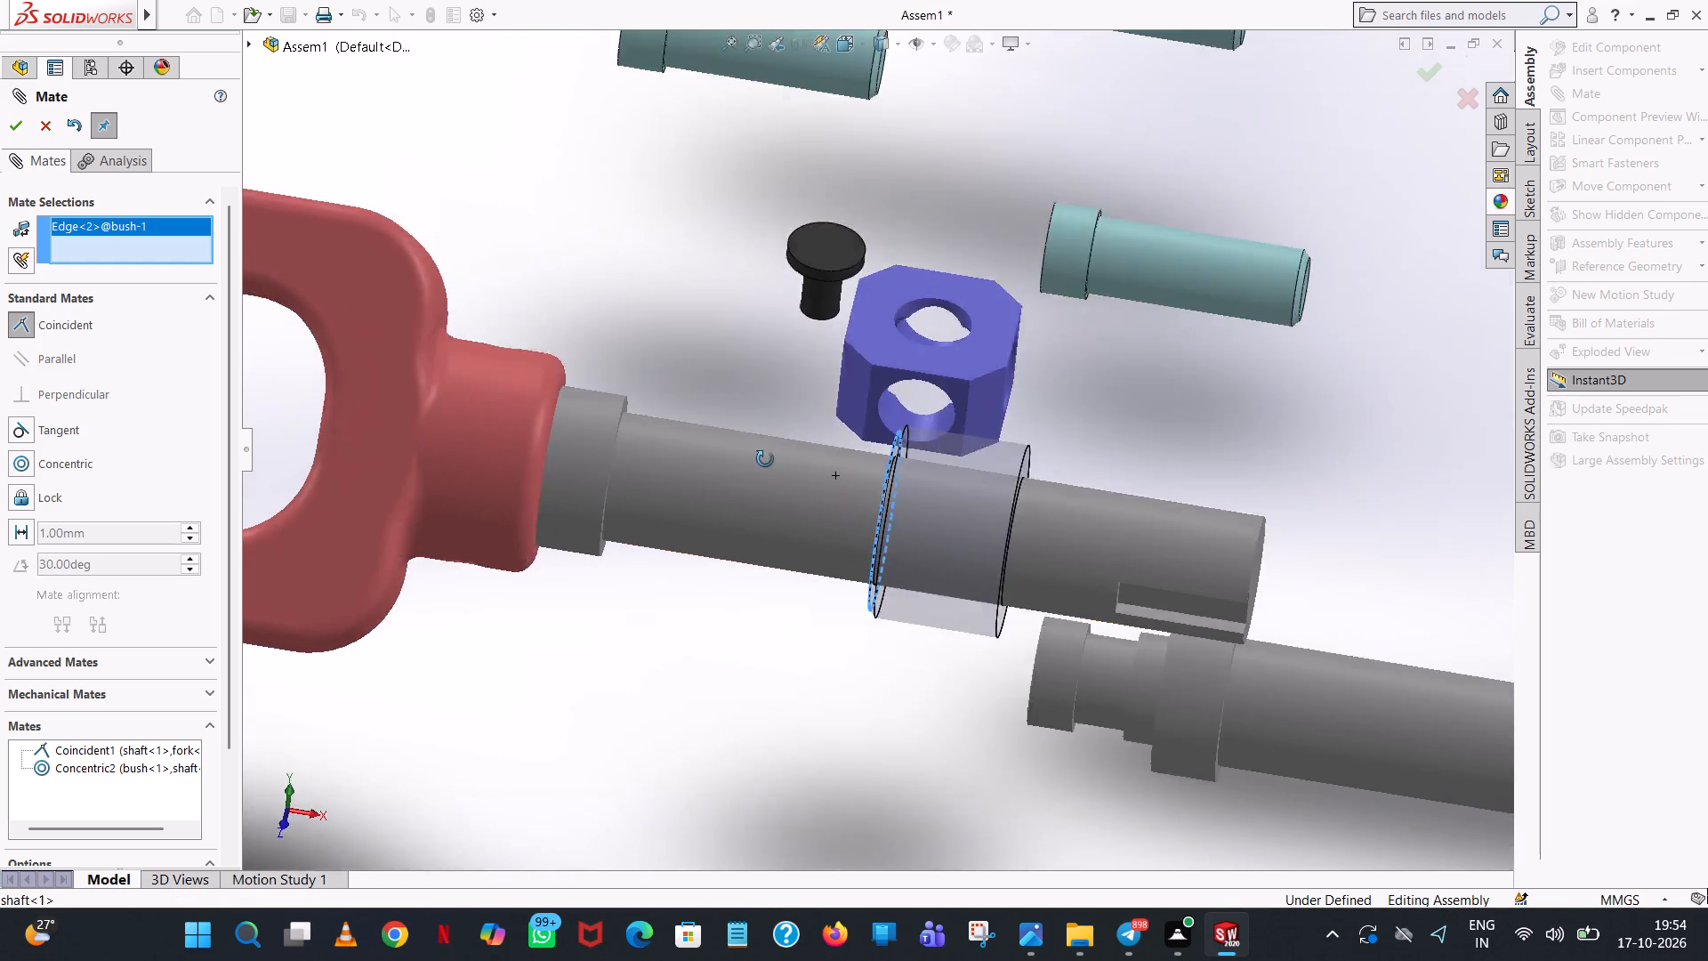
middle_drag(765, 459, 698, 418)
scroll(682, 436, down, 3)
click(739, 427)
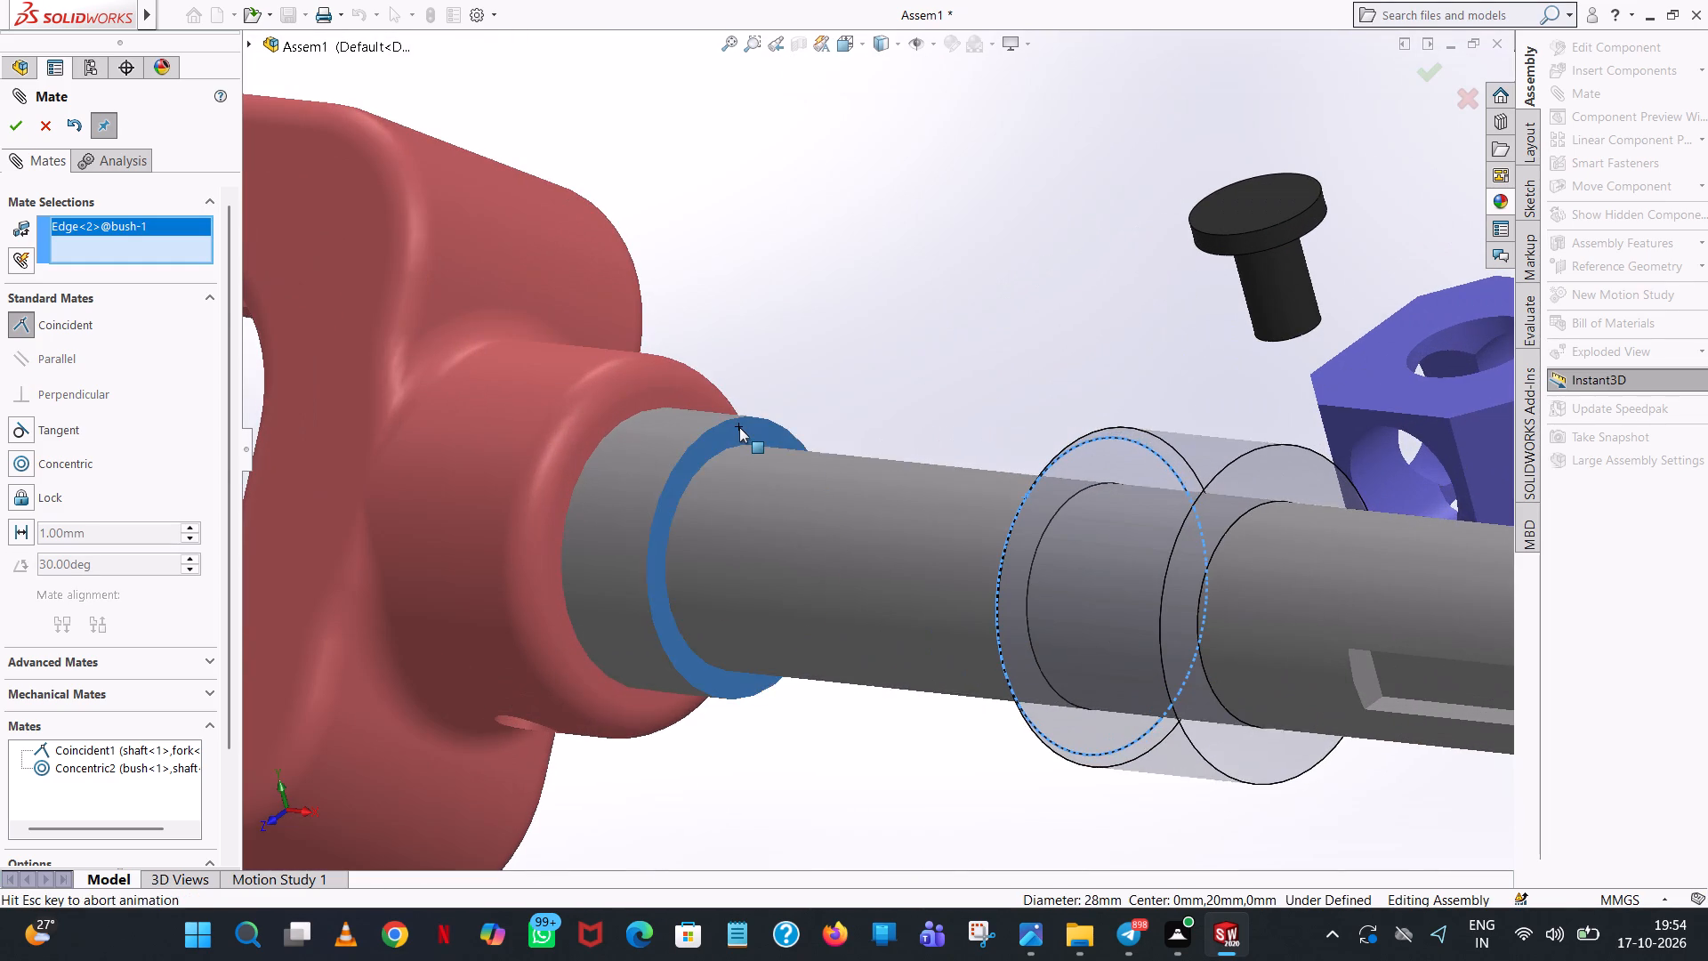
click(707, 387)
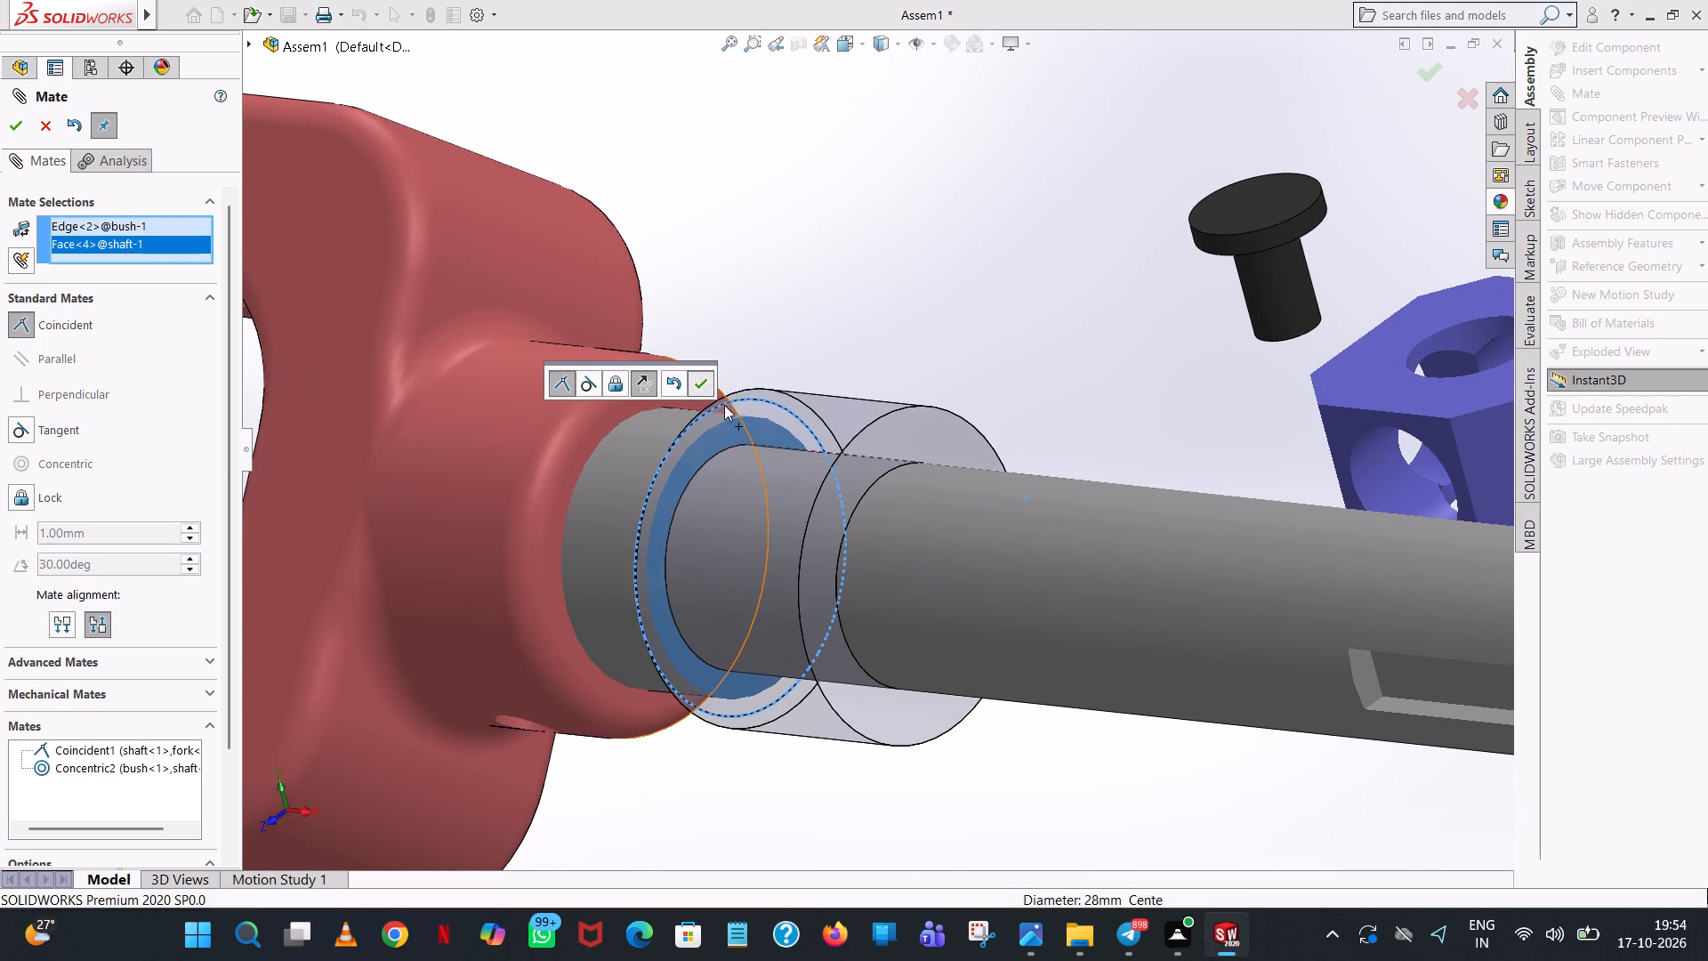
Move the mated fork, shaft and bush together to just above the loose shaft, below the unmated fork.
scroll(931, 555, up, 4)
middle_drag(979, 618, 1093, 616)
scroll(1093, 616, up, 5)
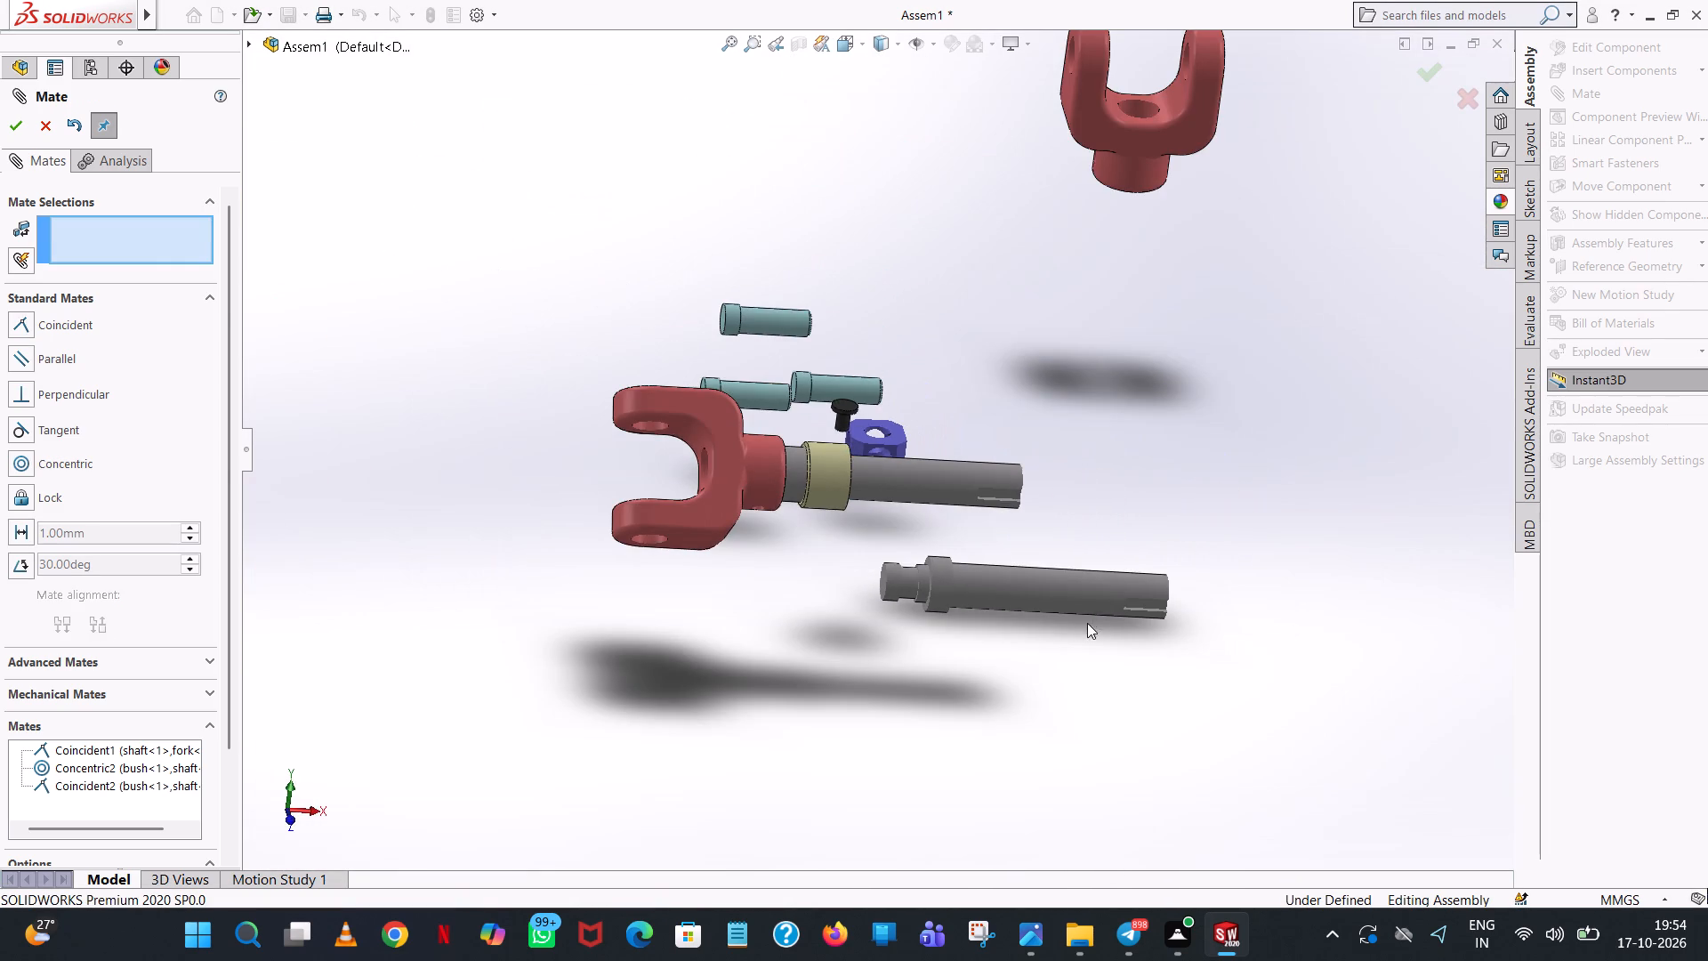
middle_drag(968, 602, 947, 523)
scroll(772, 558, up, 1)
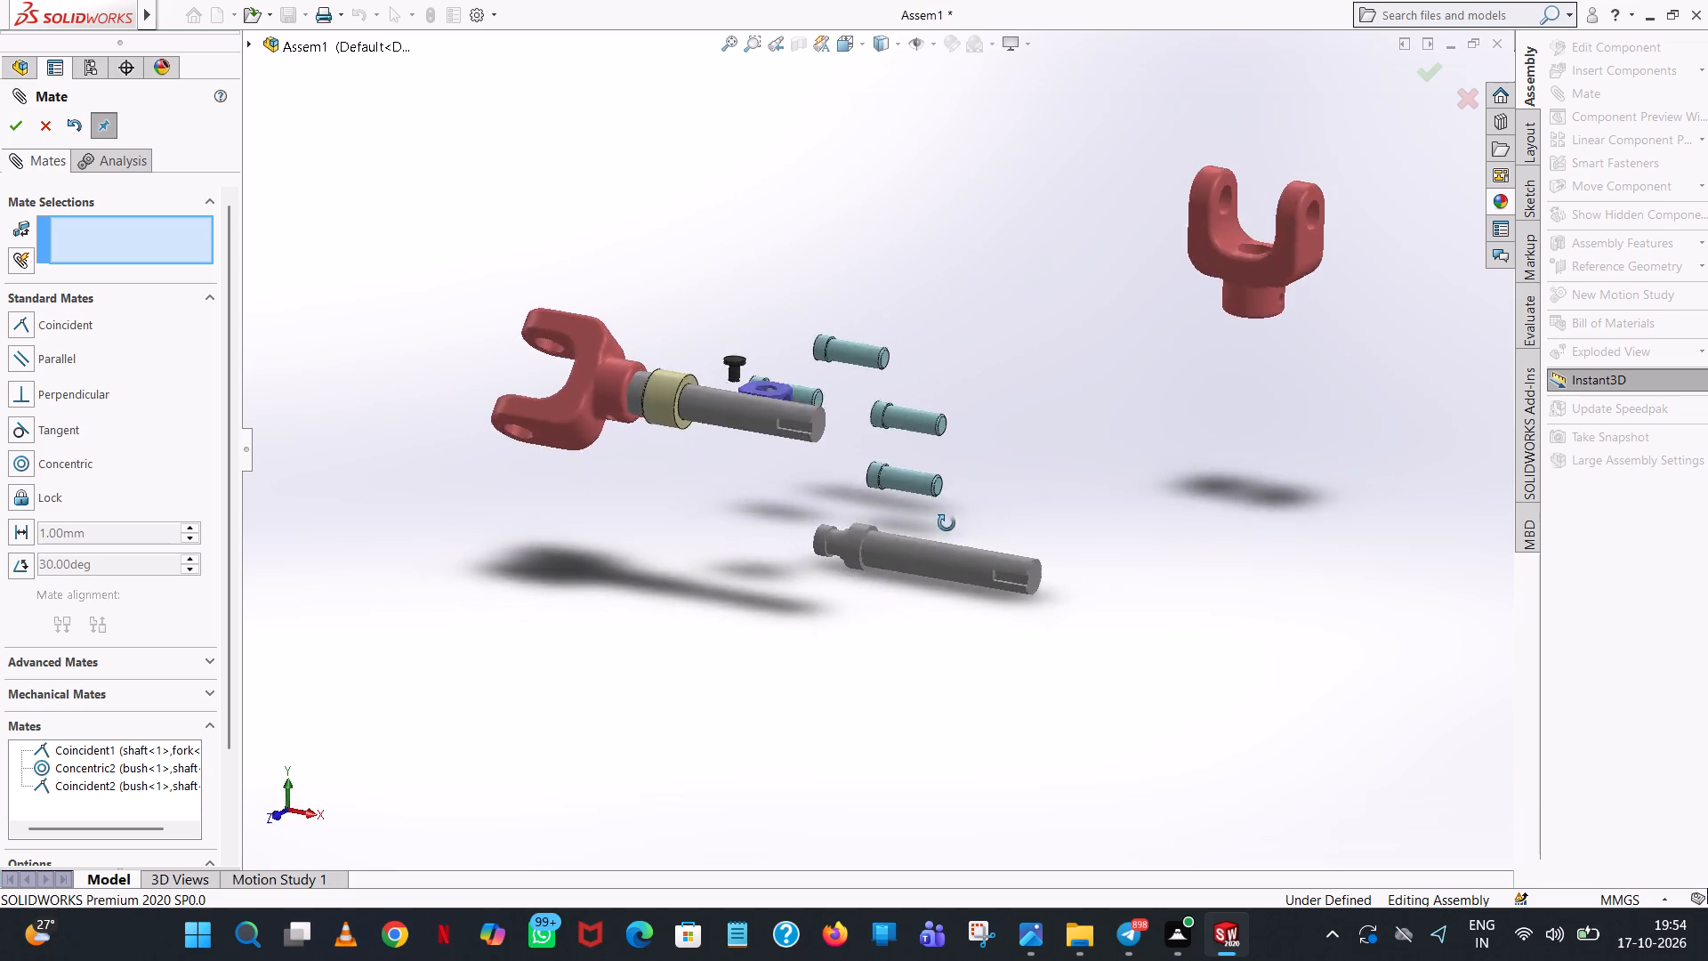
middle_drag(947, 523, 997, 586)
drag(794, 343, 772, 292)
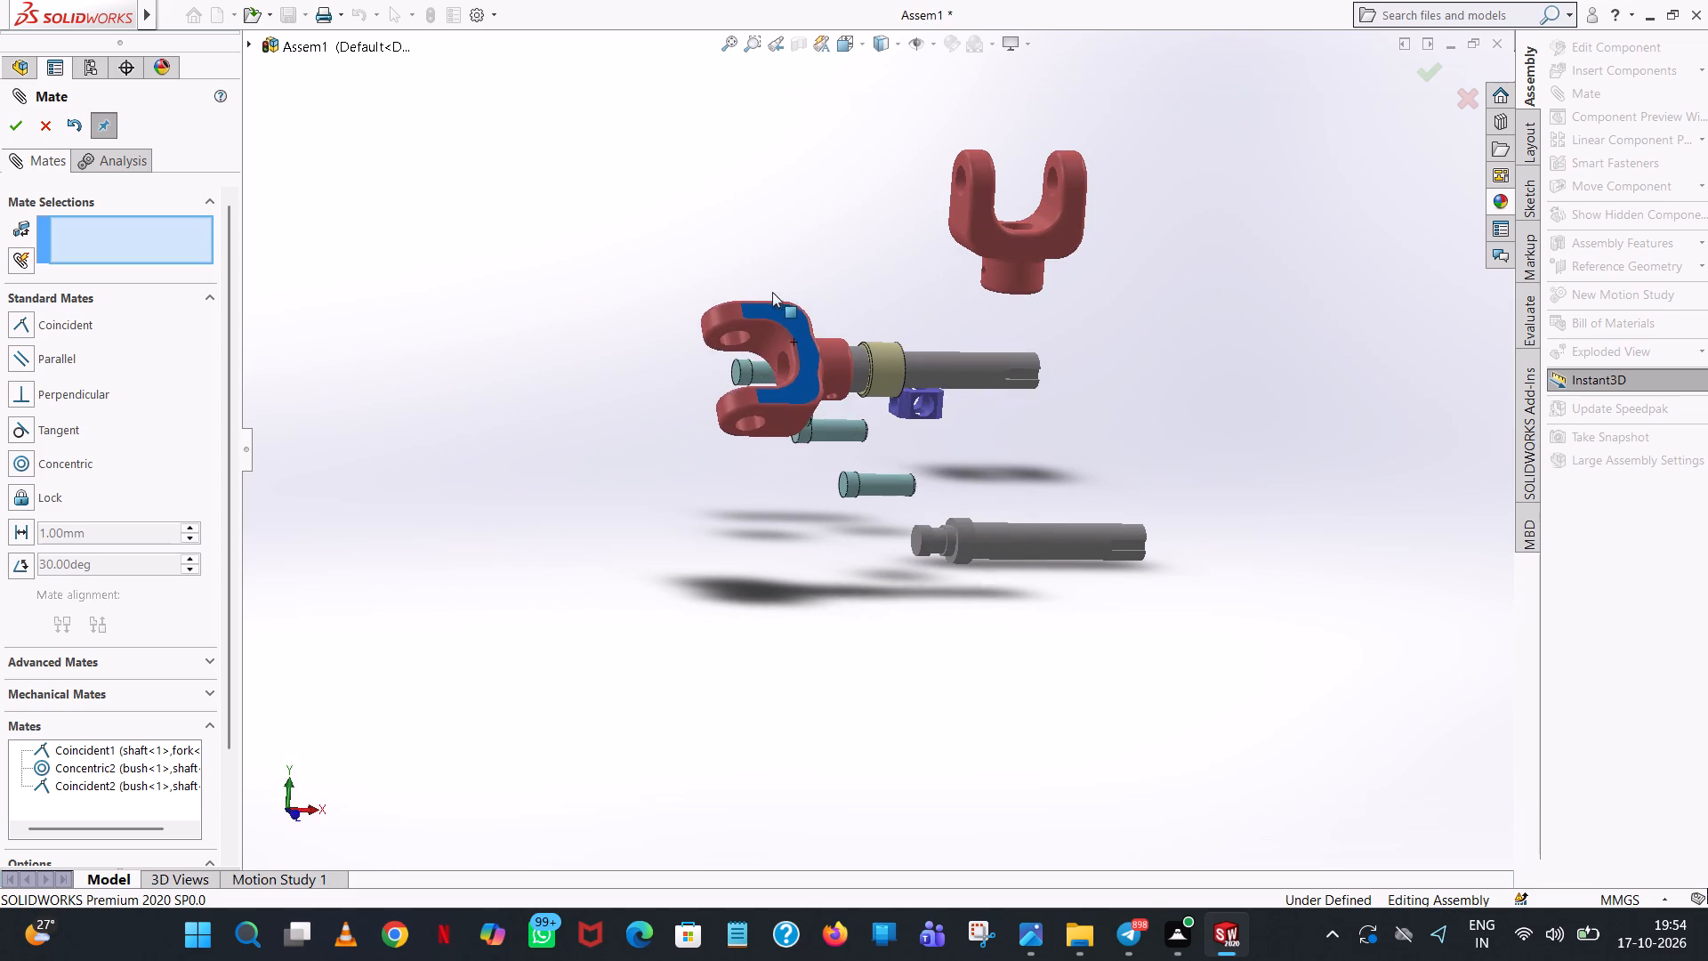
drag(772, 292, 819, 404)
click(1190, 329)
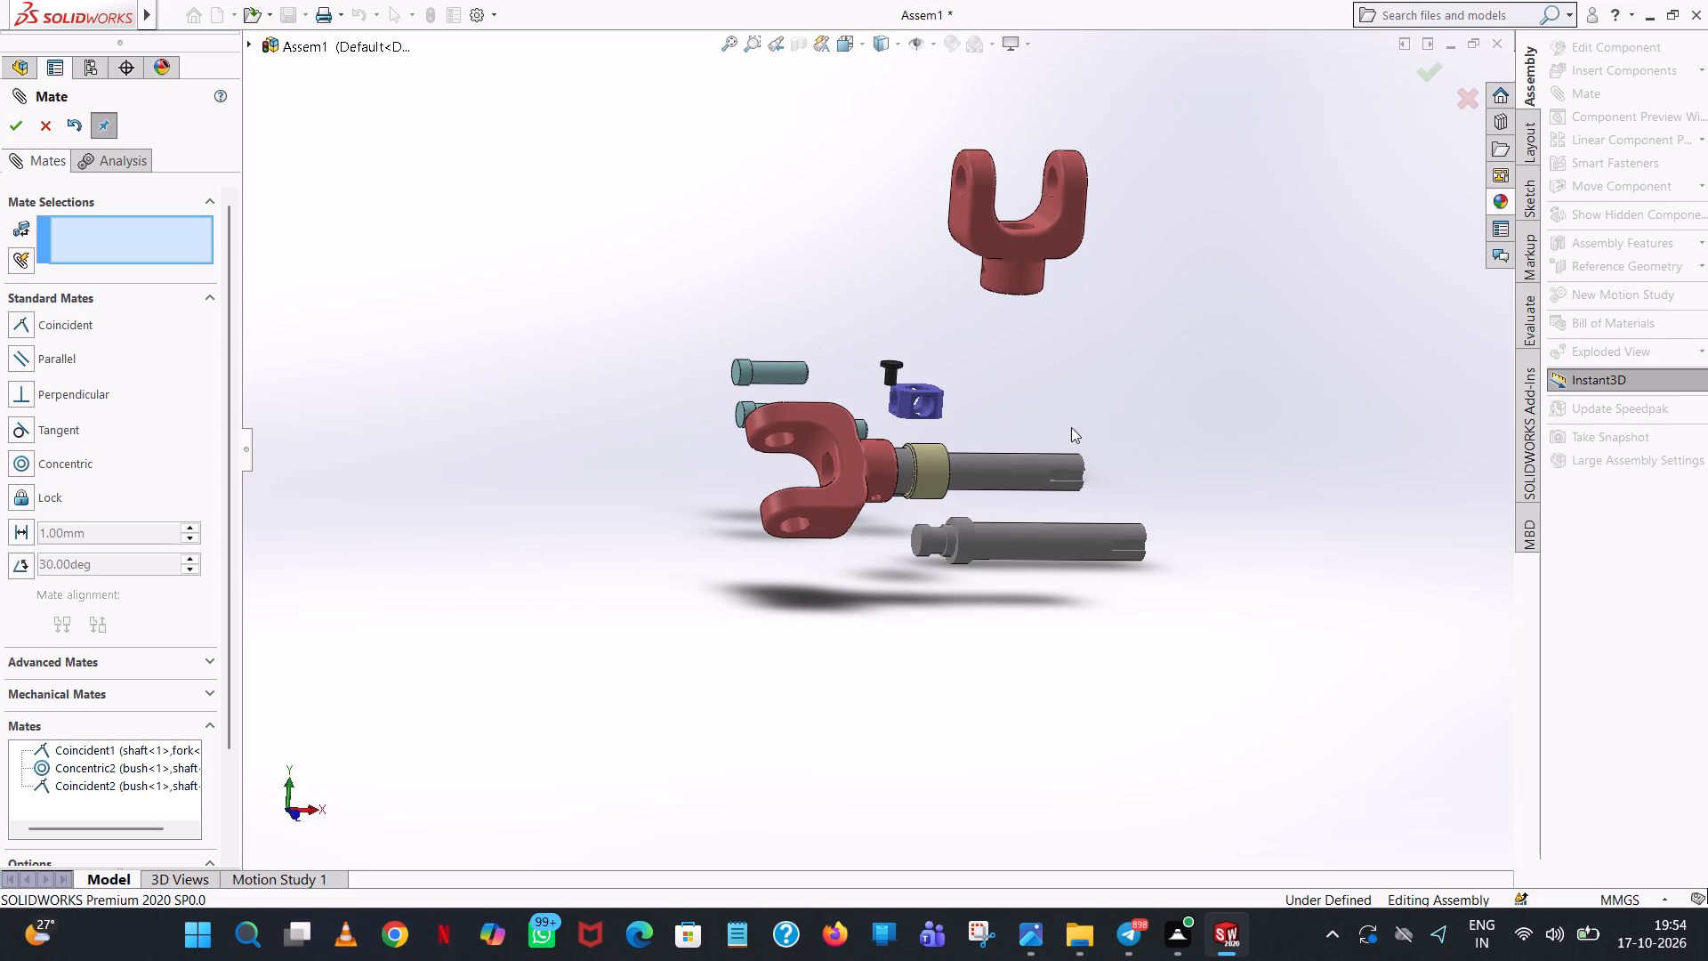
drag(975, 469, 1043, 450)
click(711, 577)
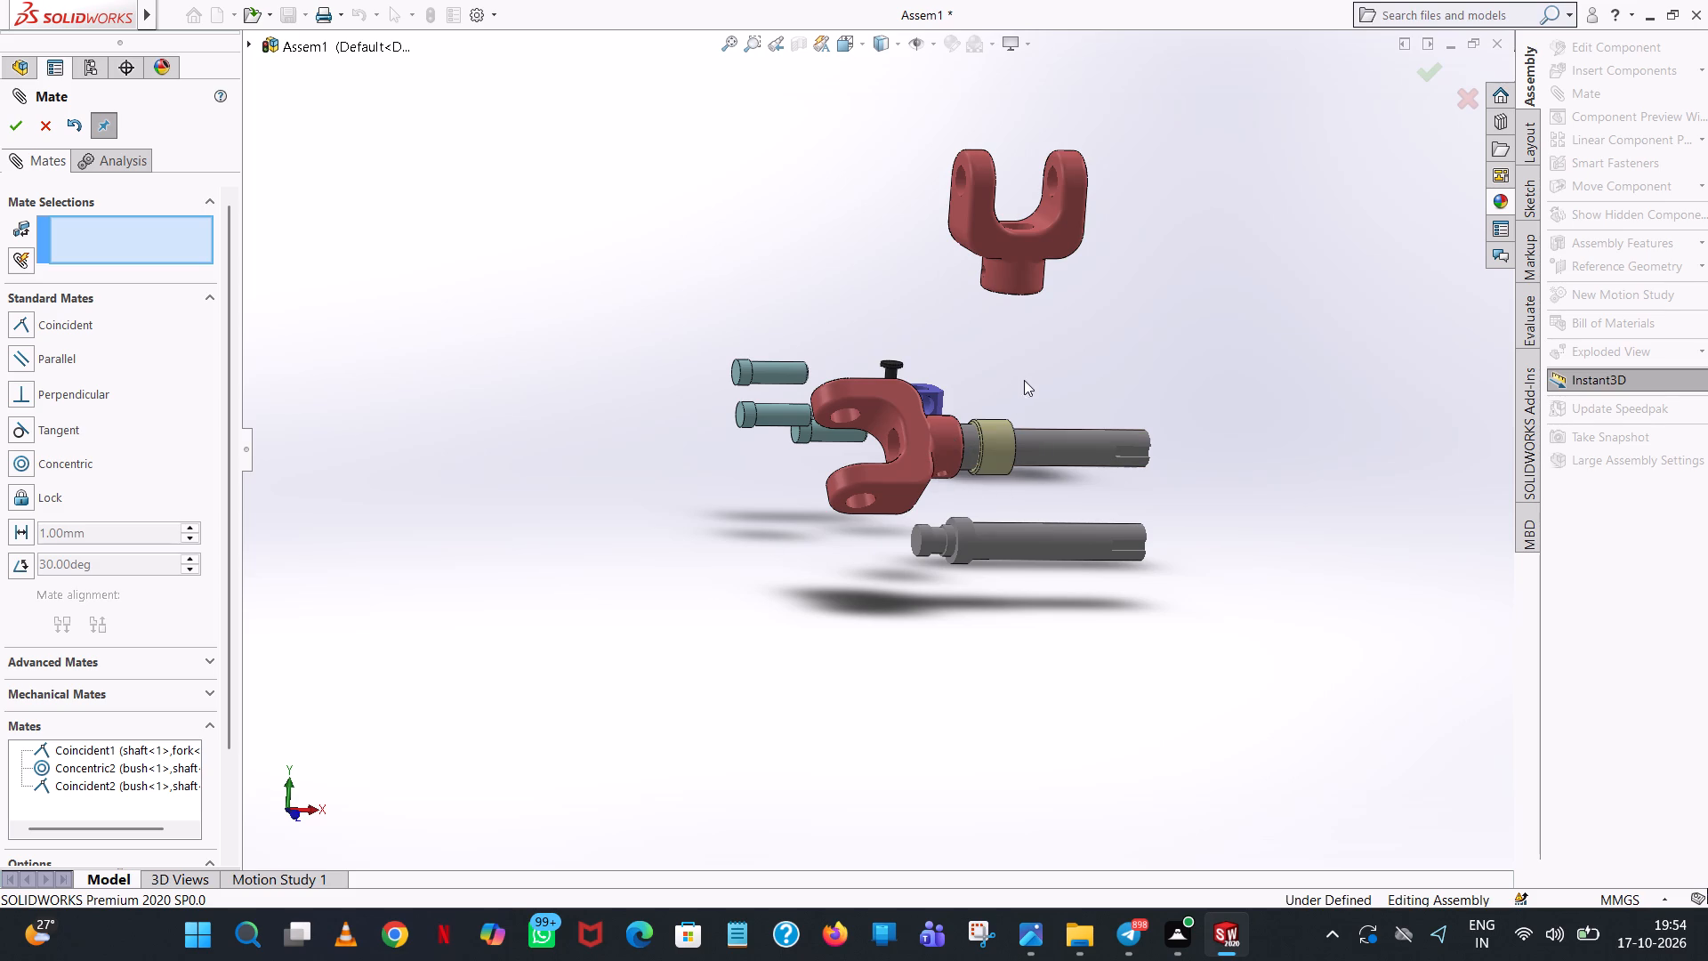
Finish the current mates and move the pin clear of the fork to a spot just above the nut.
middle_drag(1024, 418, 1011, 632)
scroll(1012, 636, down, 1)
middle_drag(1014, 641, 1019, 743)
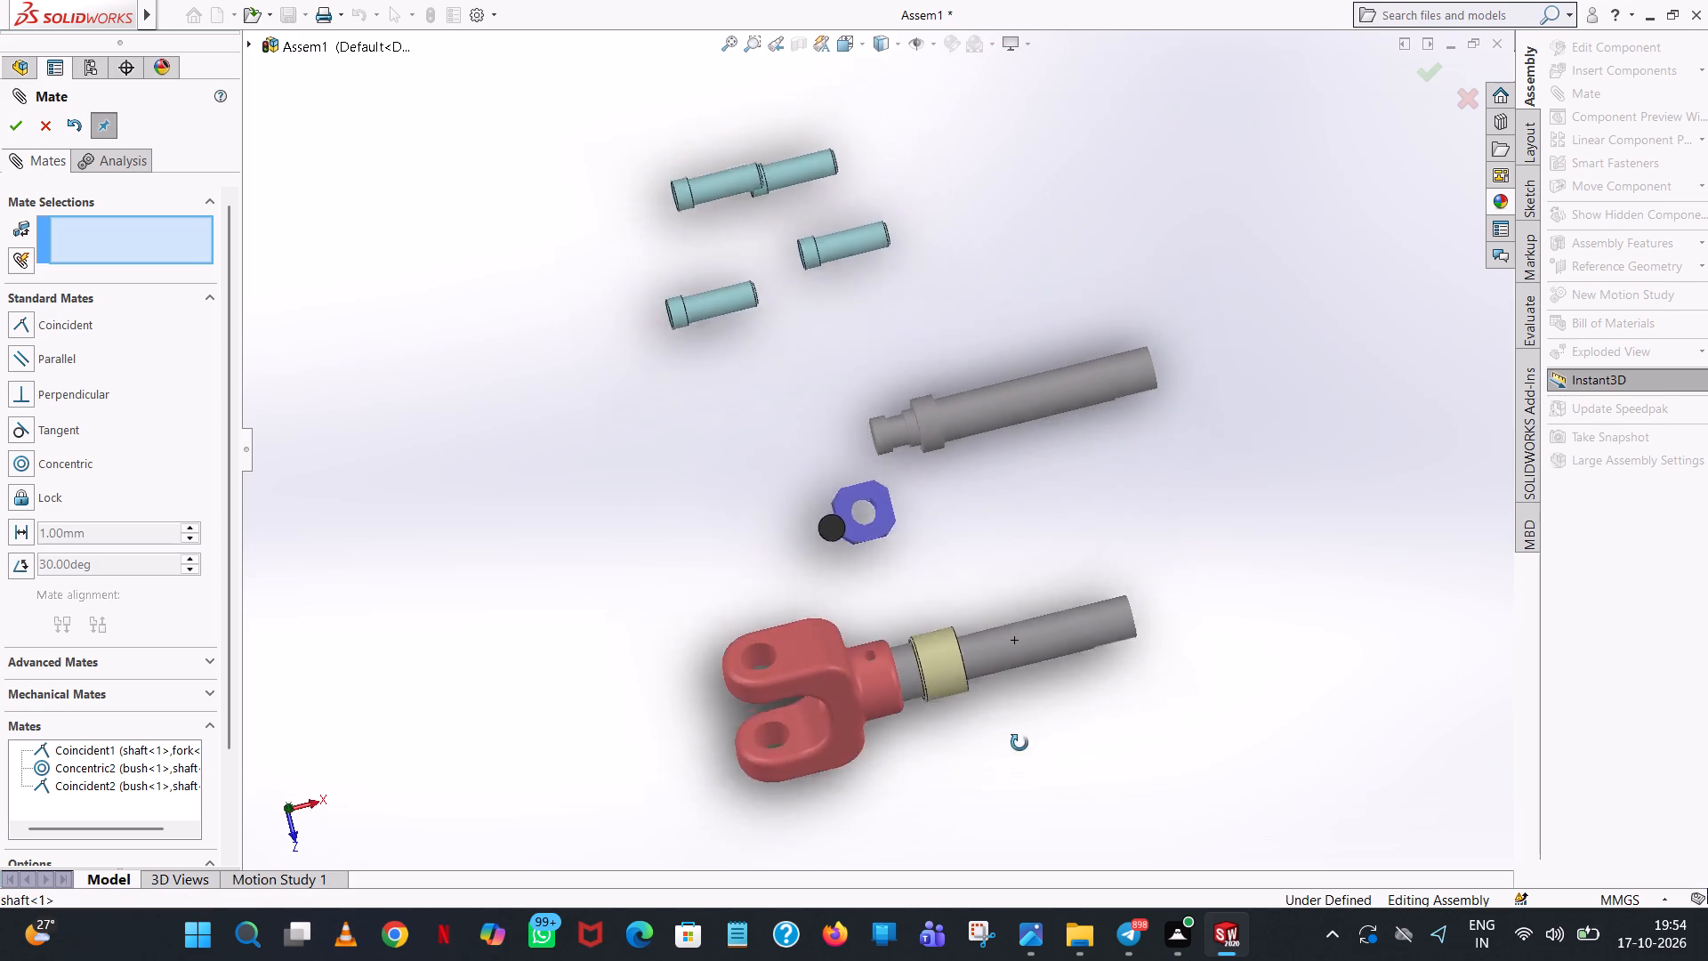
middle_drag(1019, 743, 1027, 905)
scroll(939, 688, down, 2)
scroll(784, 264, up, 4)
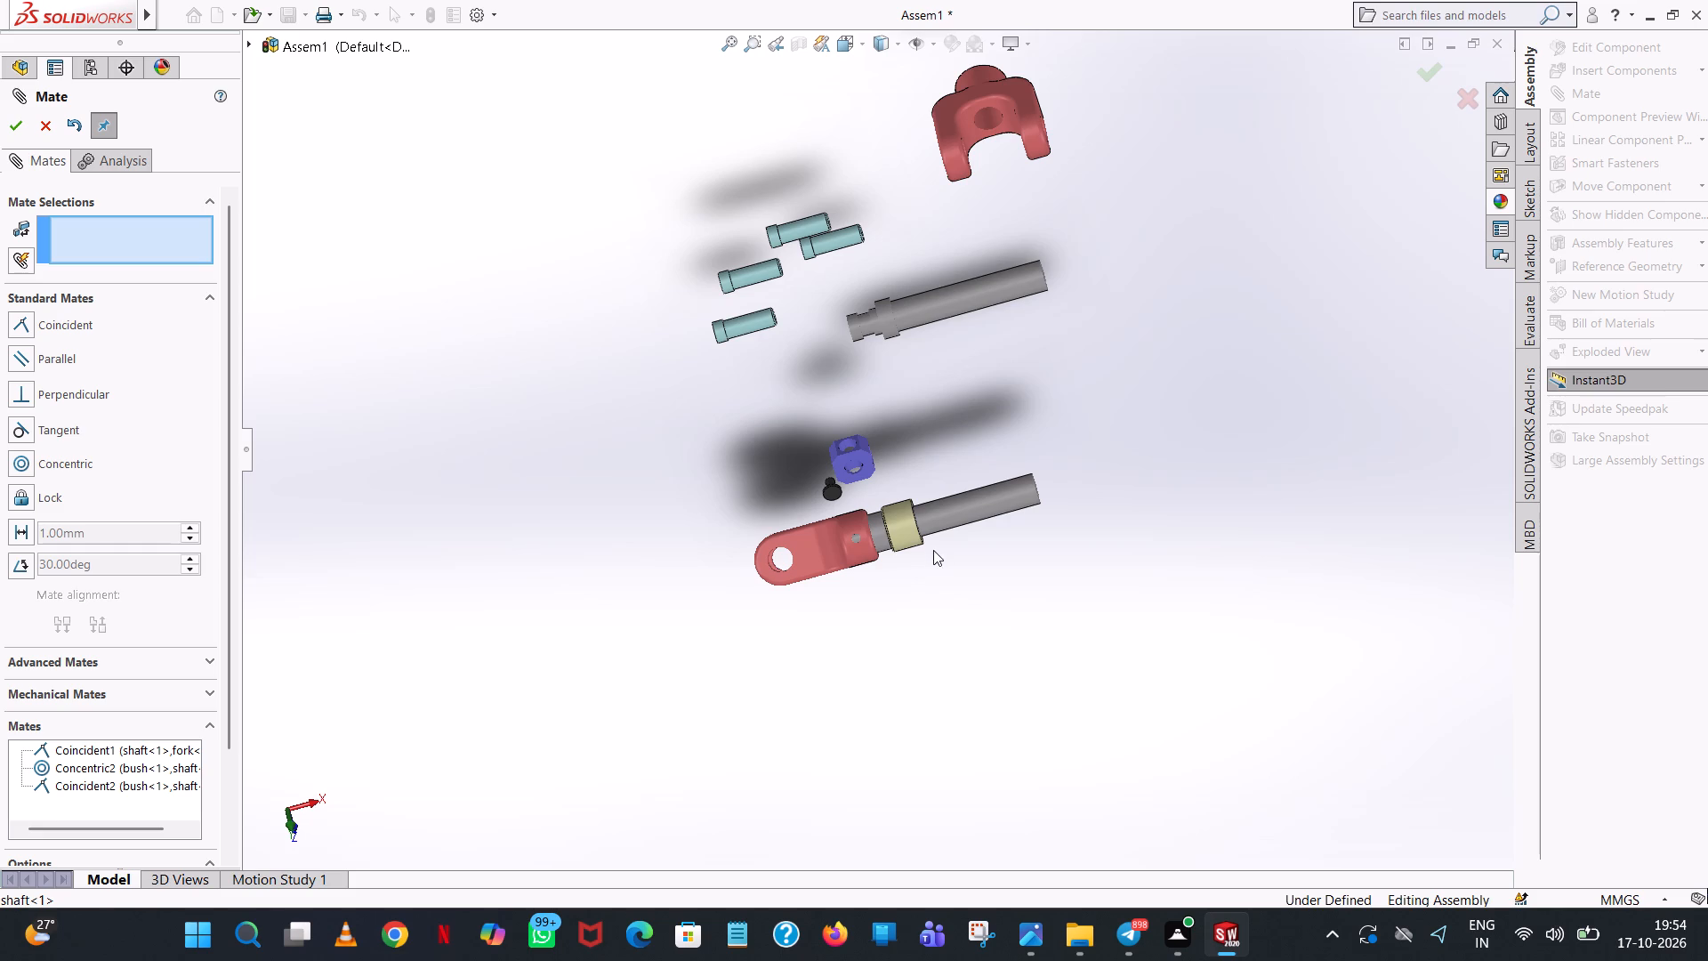
scroll(955, 536, down, 5)
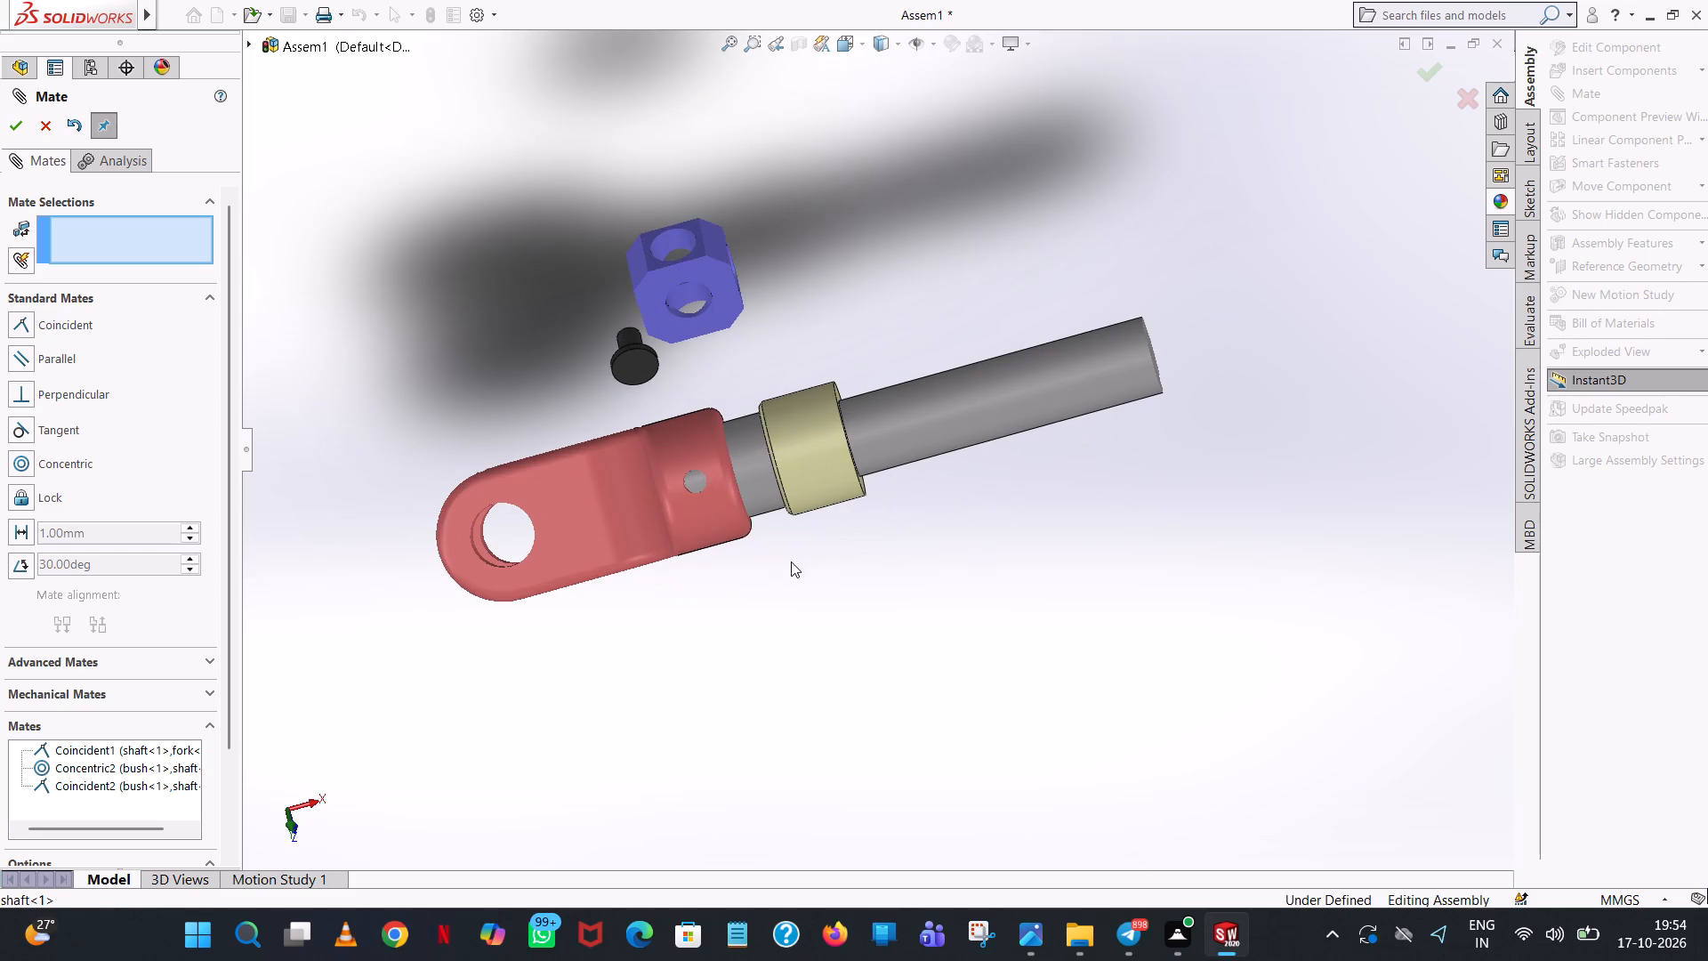
middle_drag(794, 543, 832, 505)
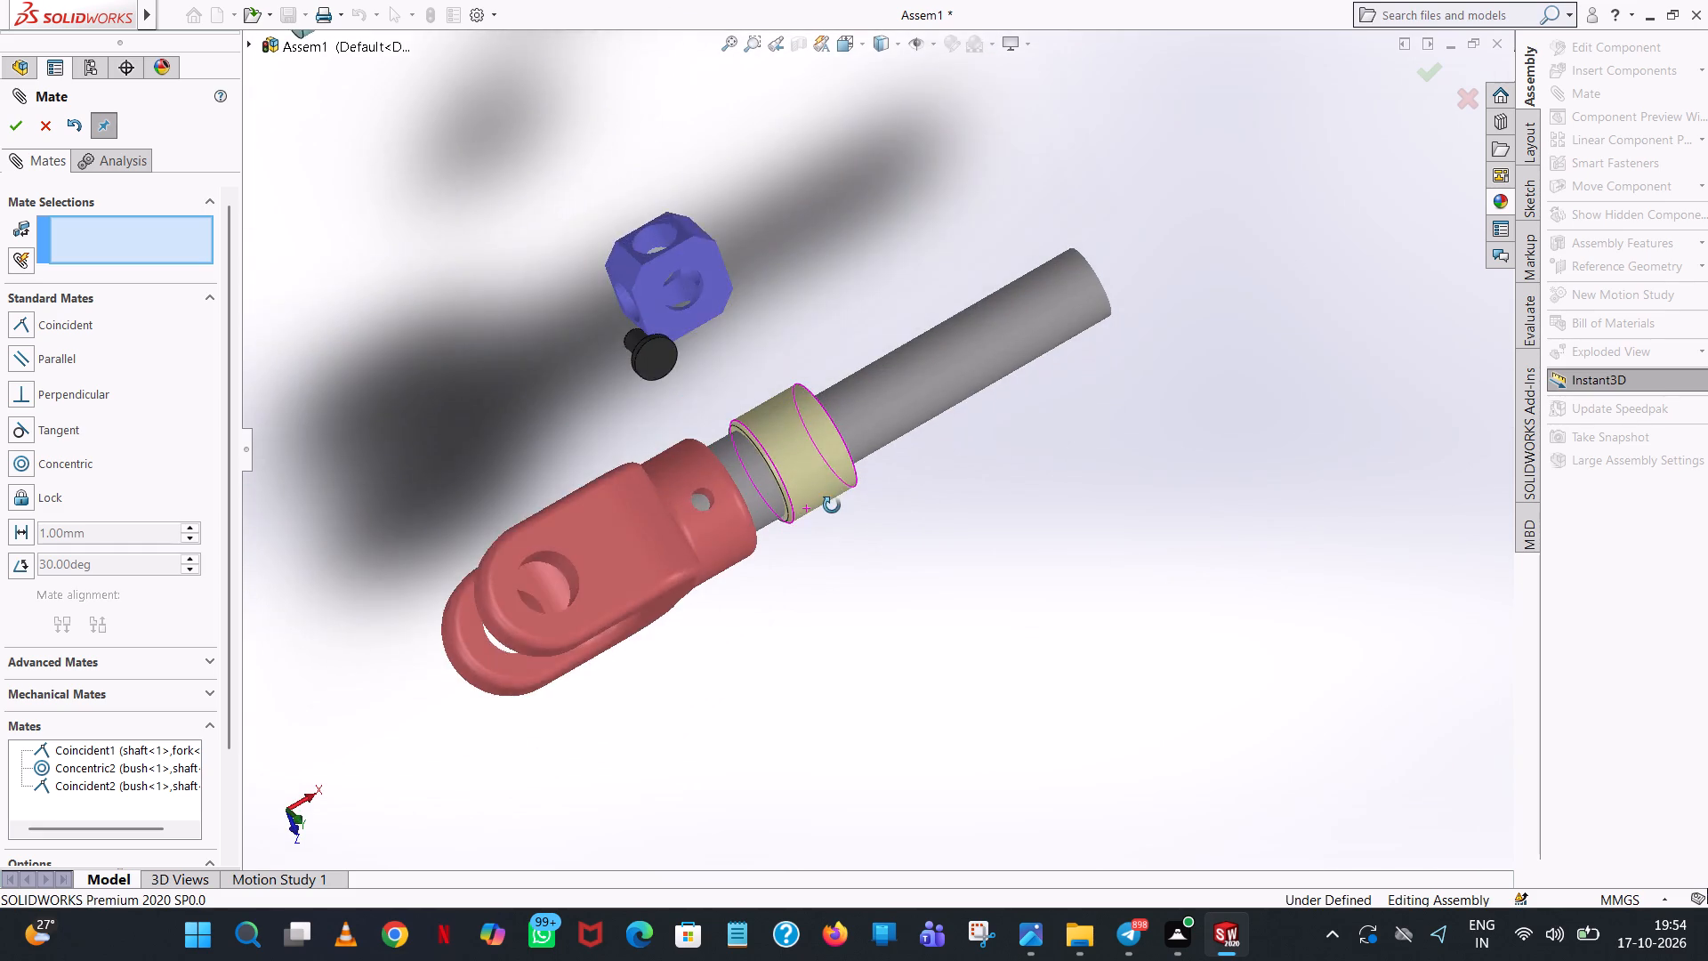
middle_drag(832, 505, 818, 519)
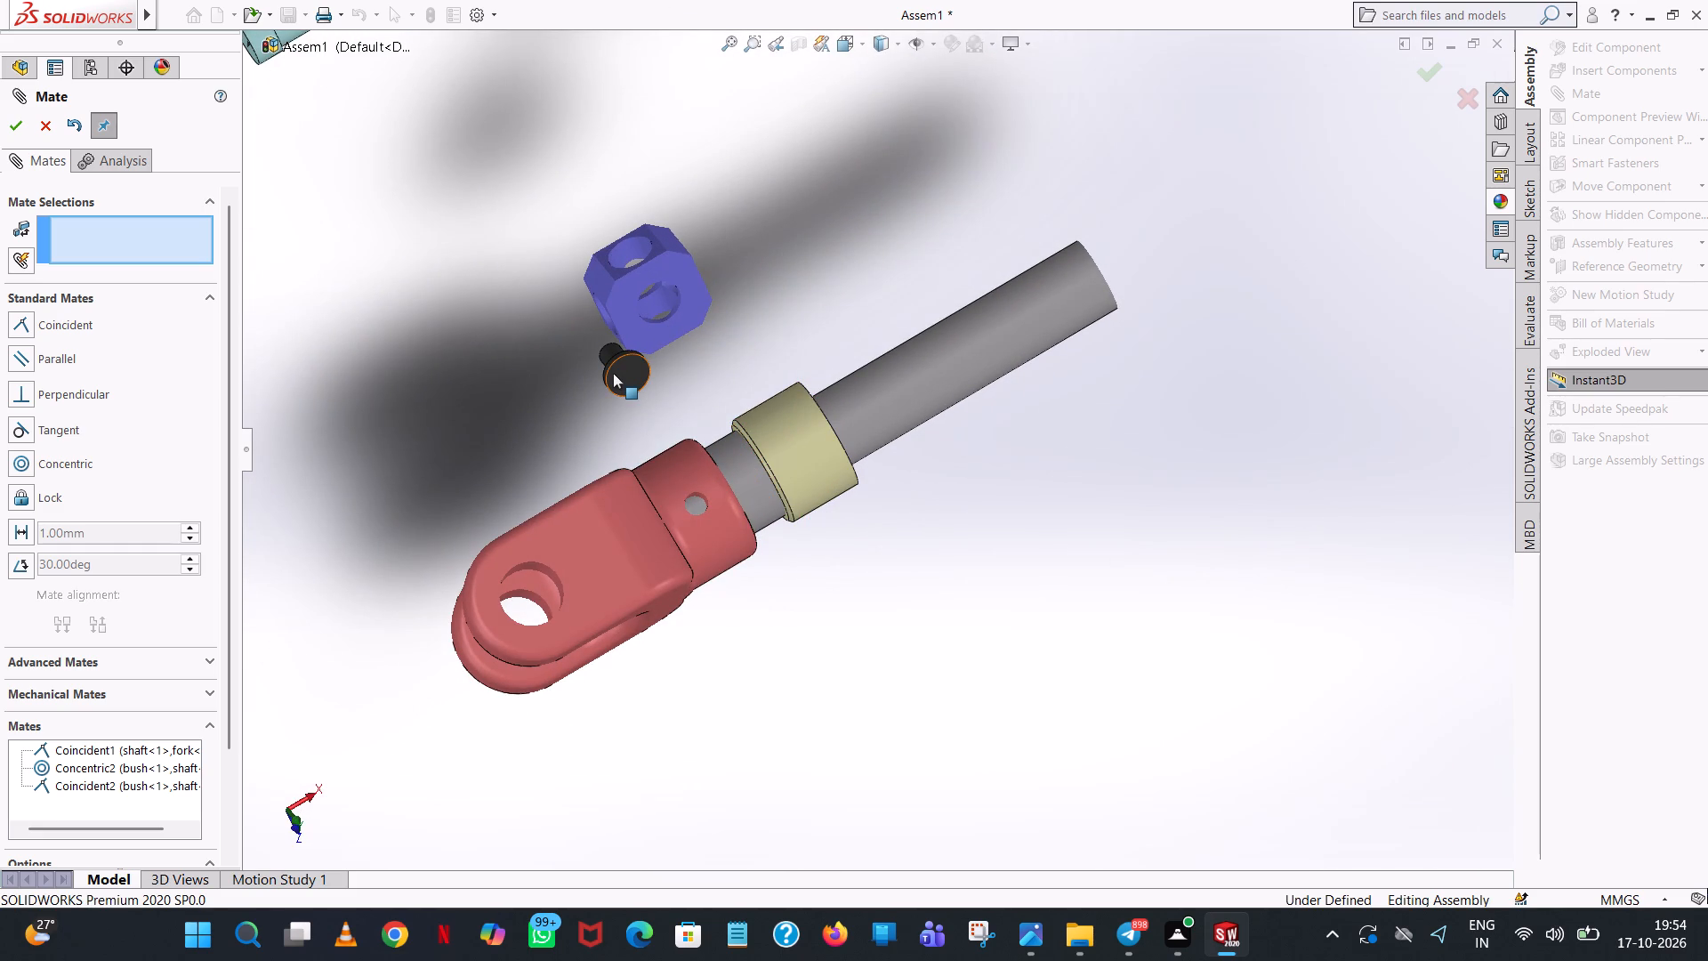
ctrl+drag(613, 373, 459, 379)
click(596, 387)
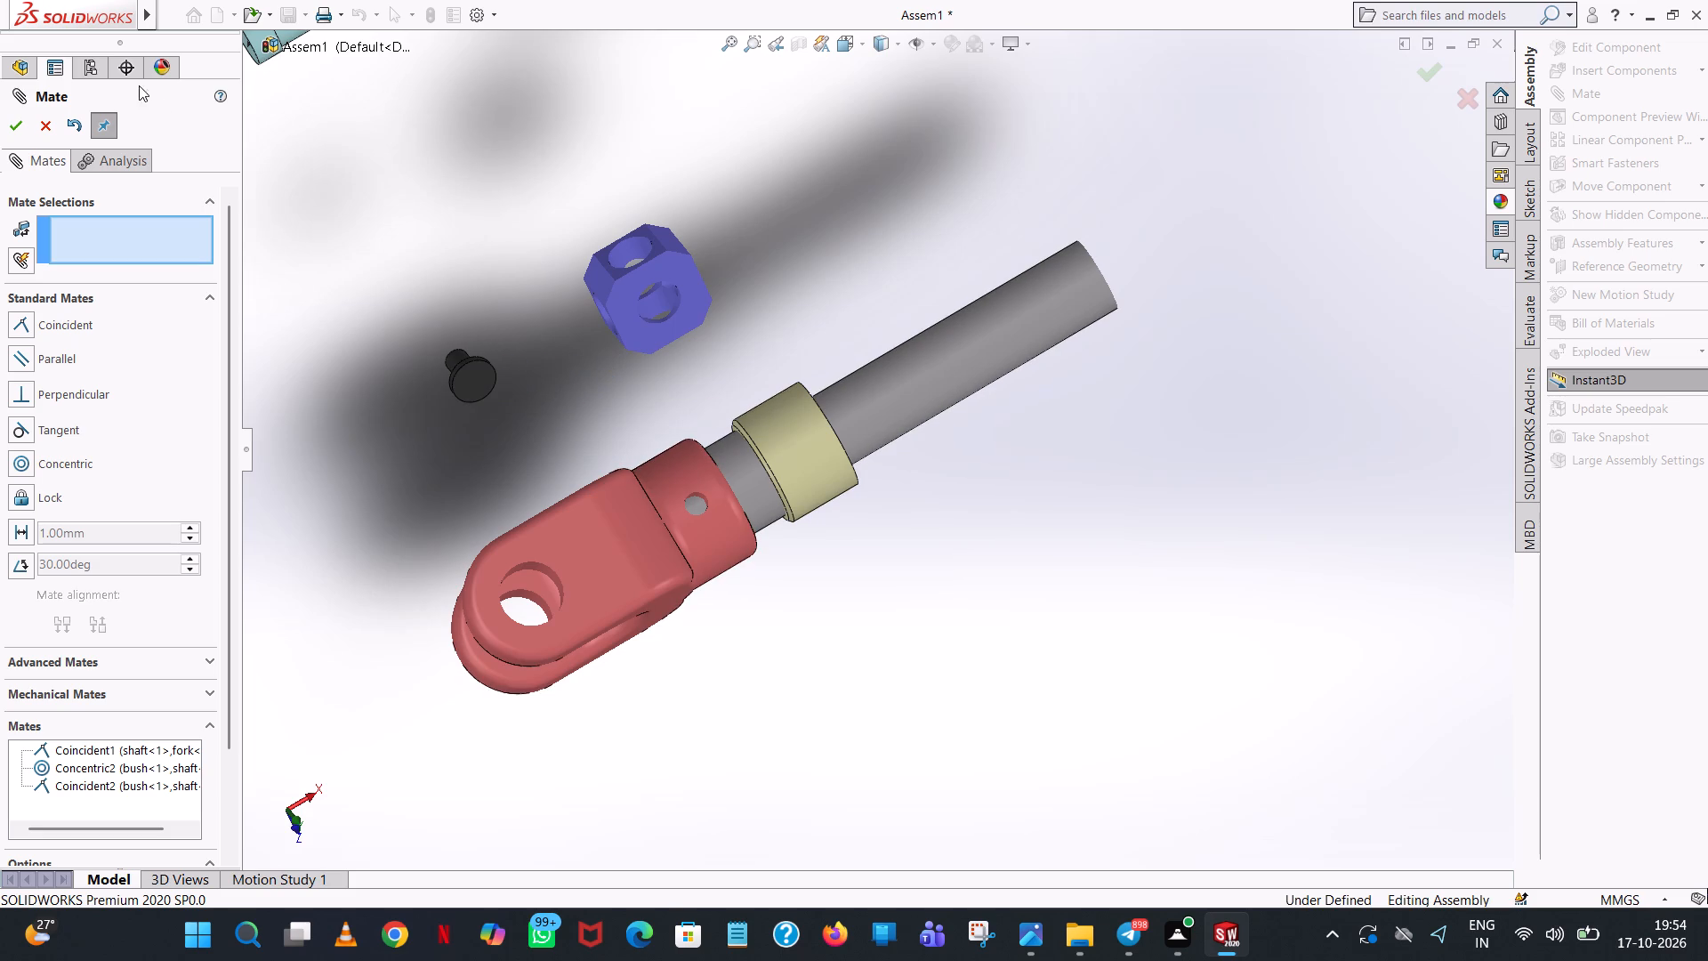
click(1, 117)
click(23, 128)
click(334, 206)
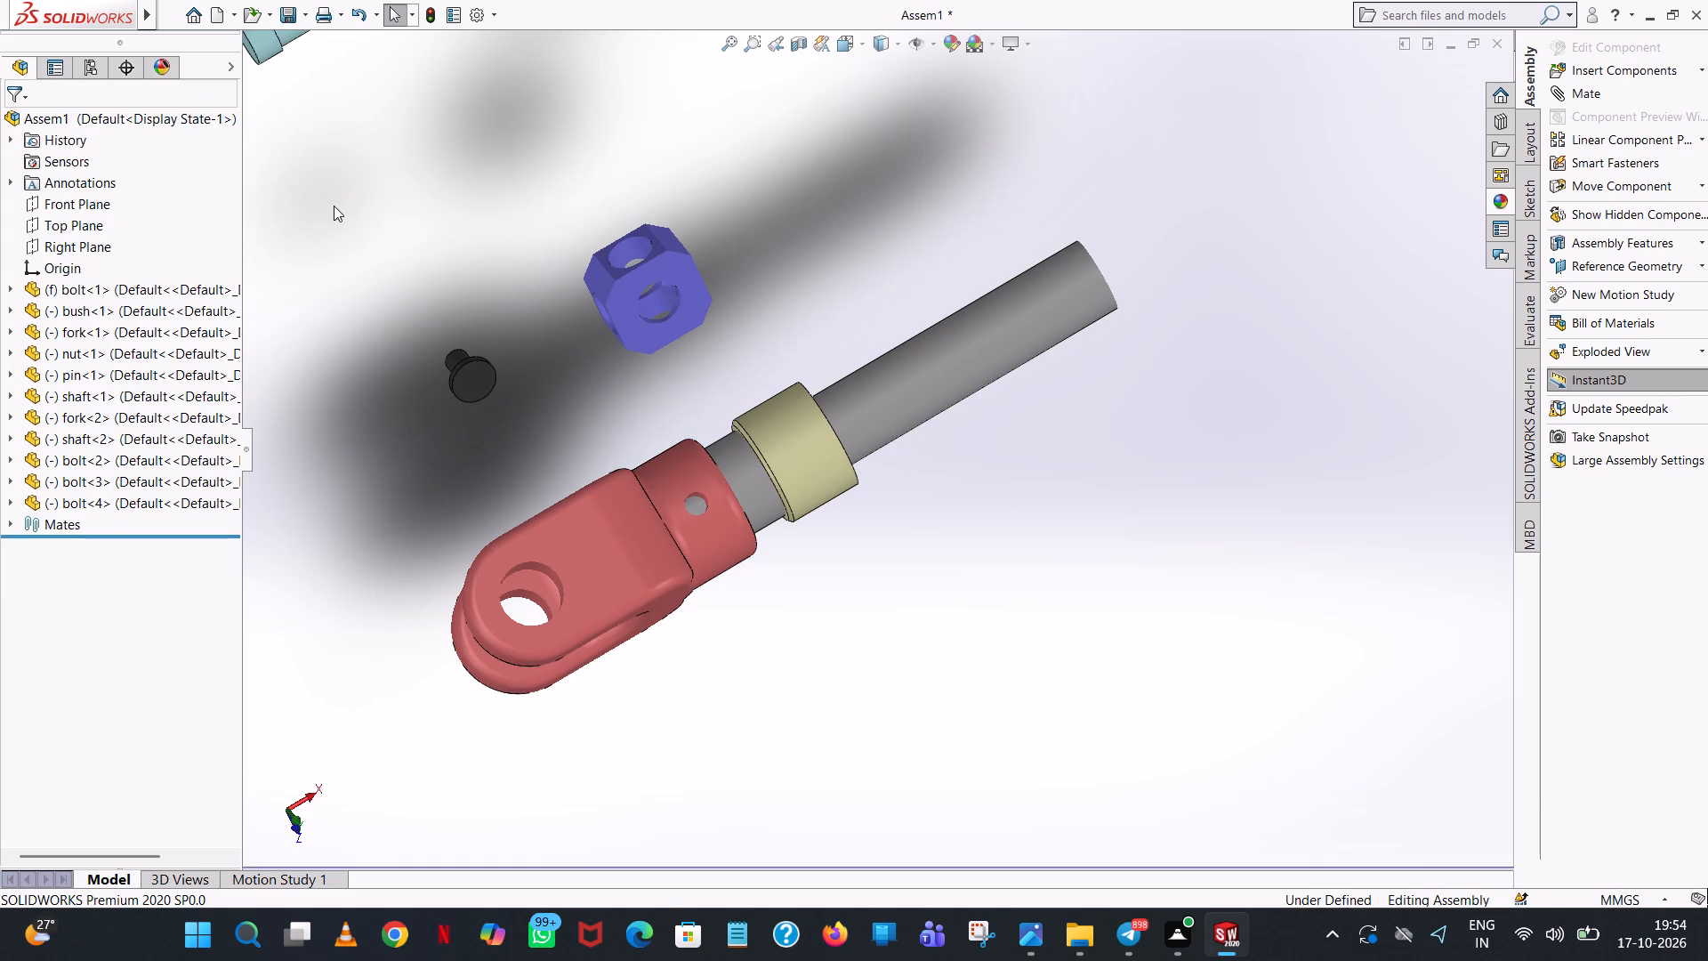
drag(471, 368, 584, 182)
click(469, 272)
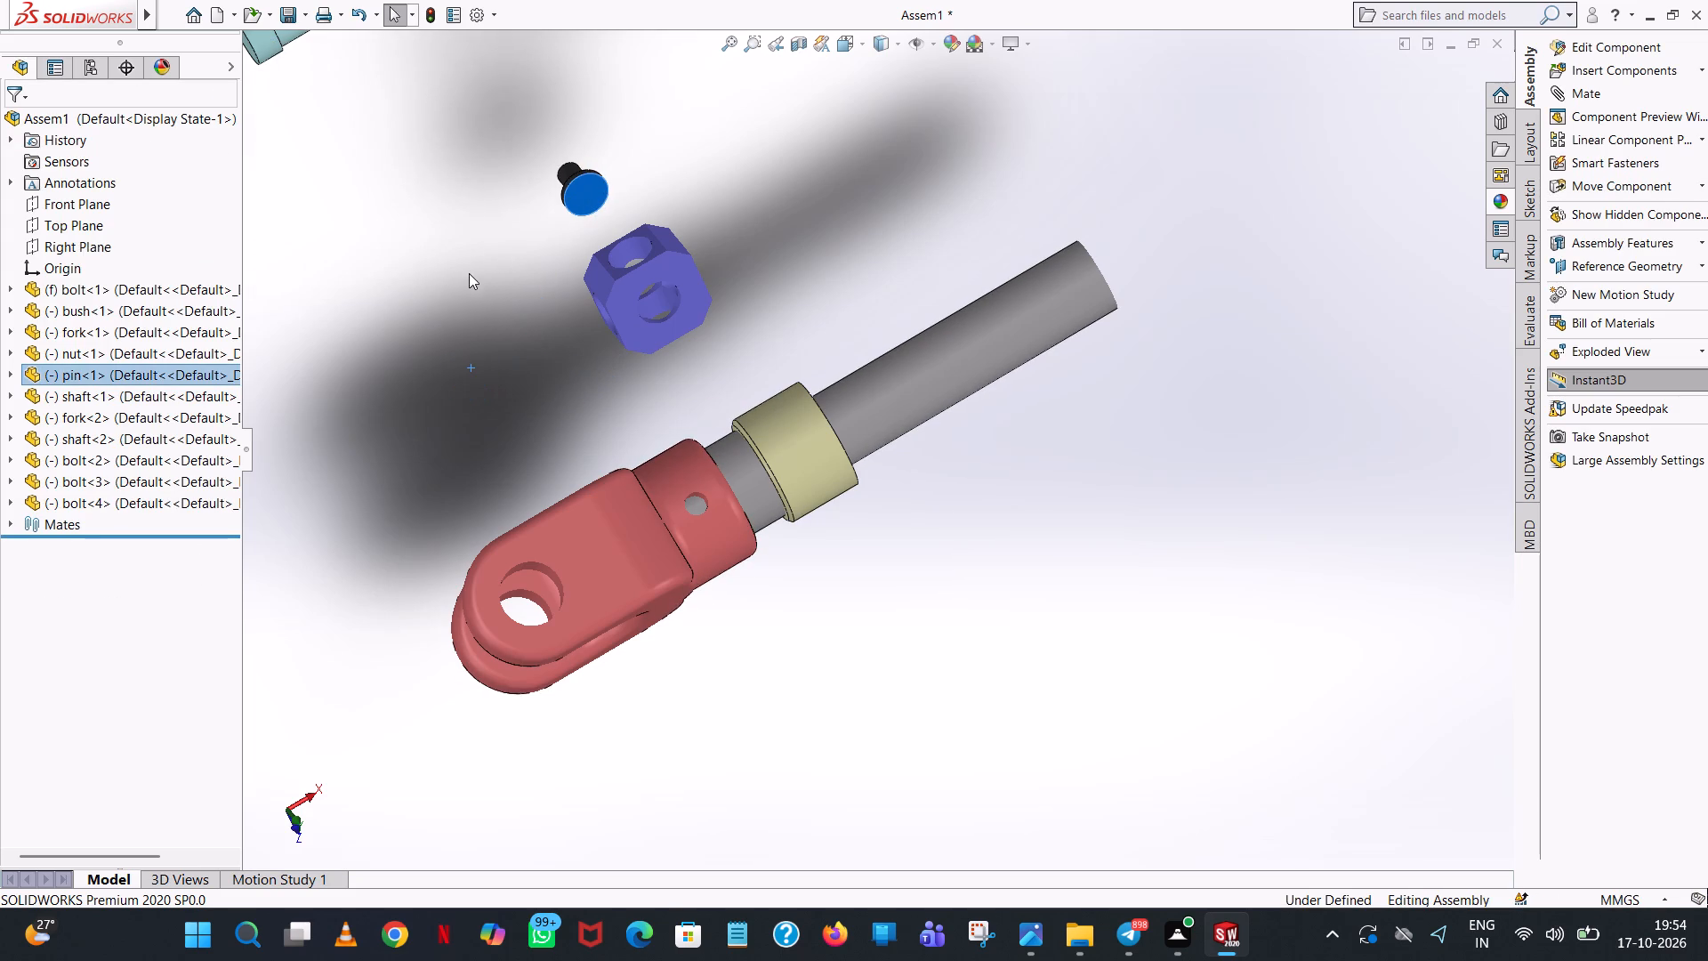
Make three copies of the pin, spaced in a diagonal row between the nut and the mated fork.
ctrl+drag(580, 186, 517, 289)
click(571, 373)
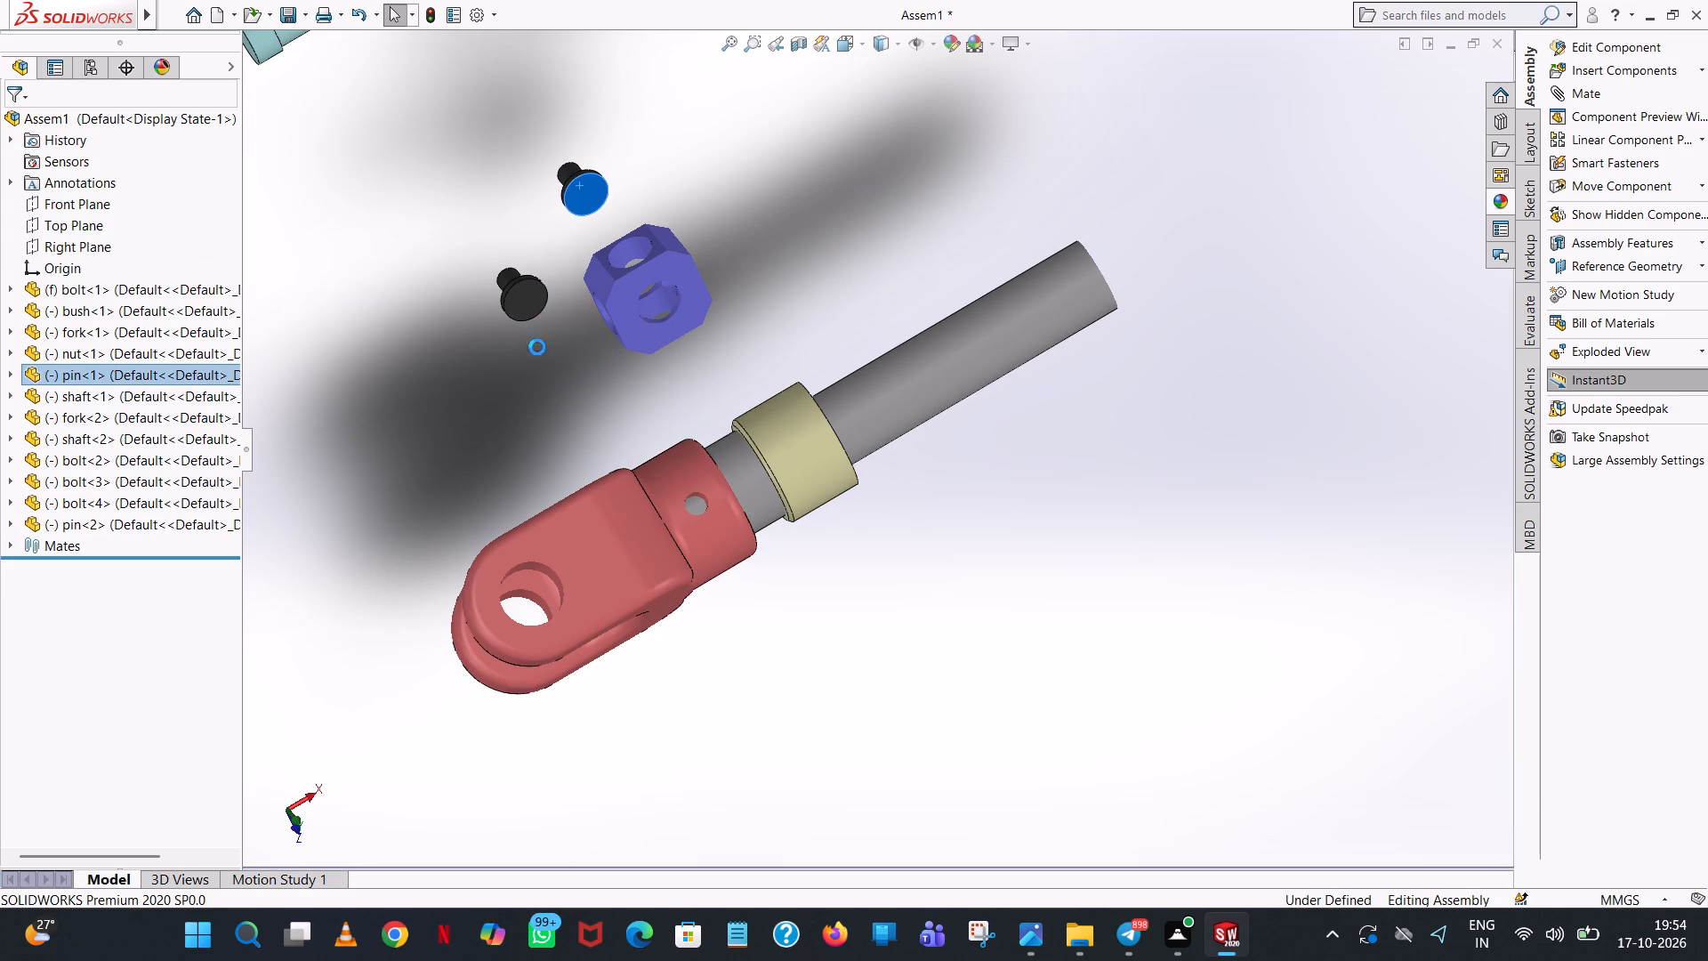
ctrl+drag(518, 305, 444, 367)
click(548, 368)
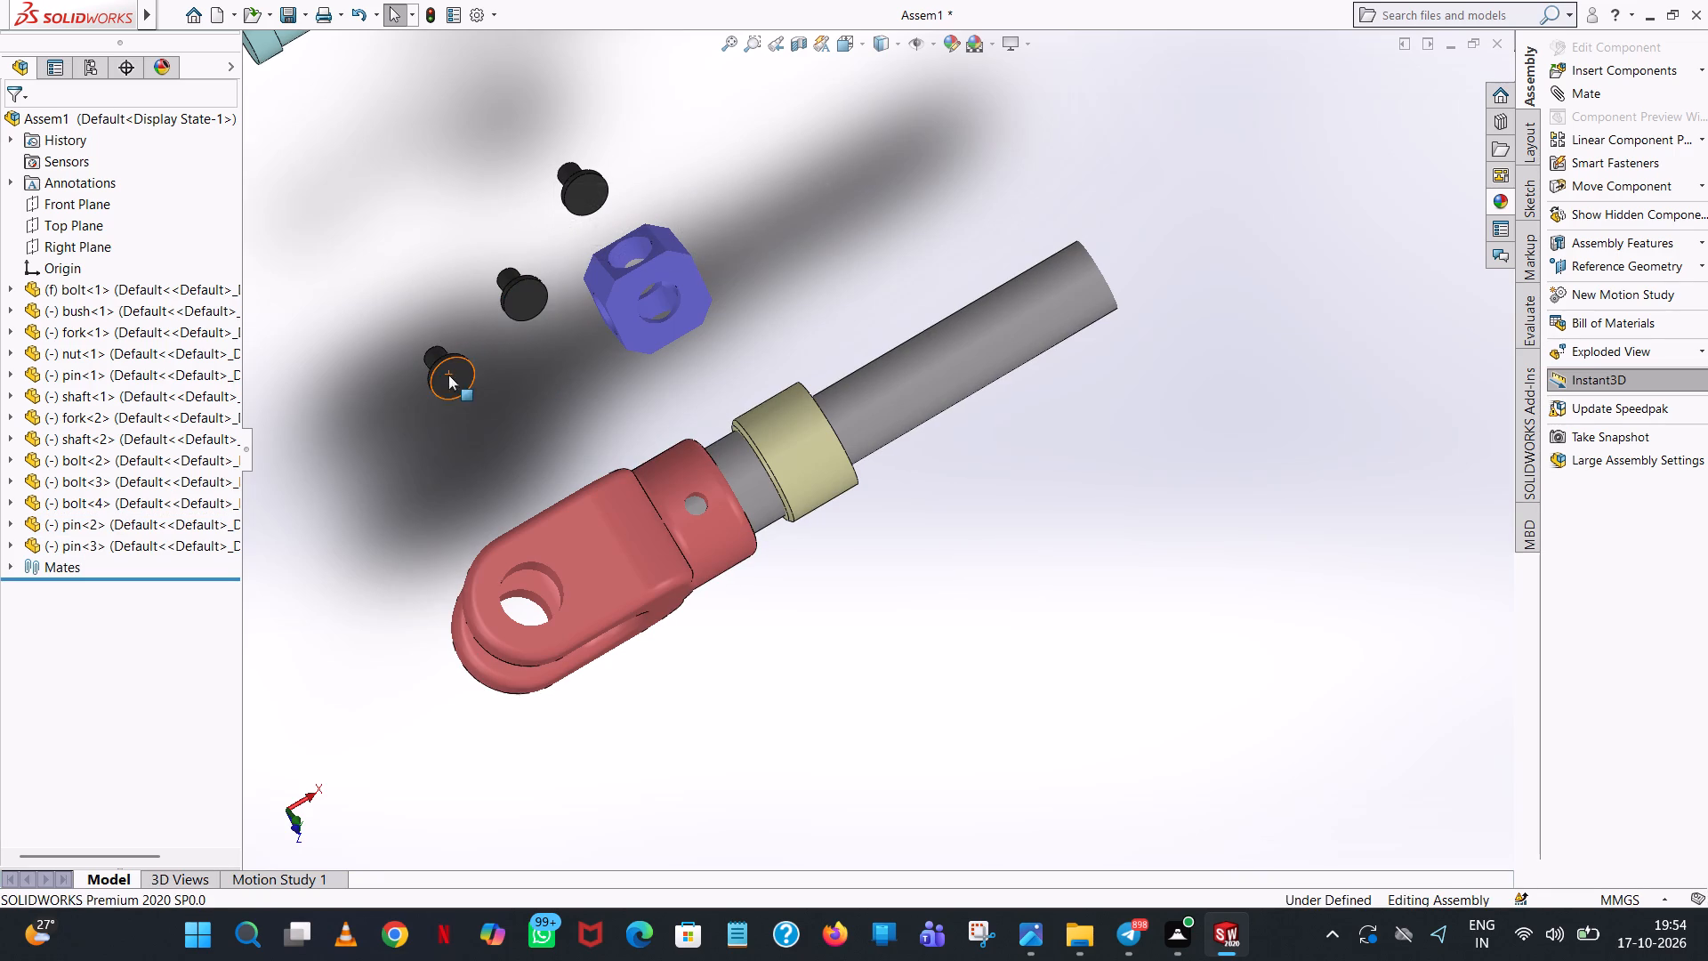
ctrl+drag(448, 375, 397, 457)
click(515, 416)
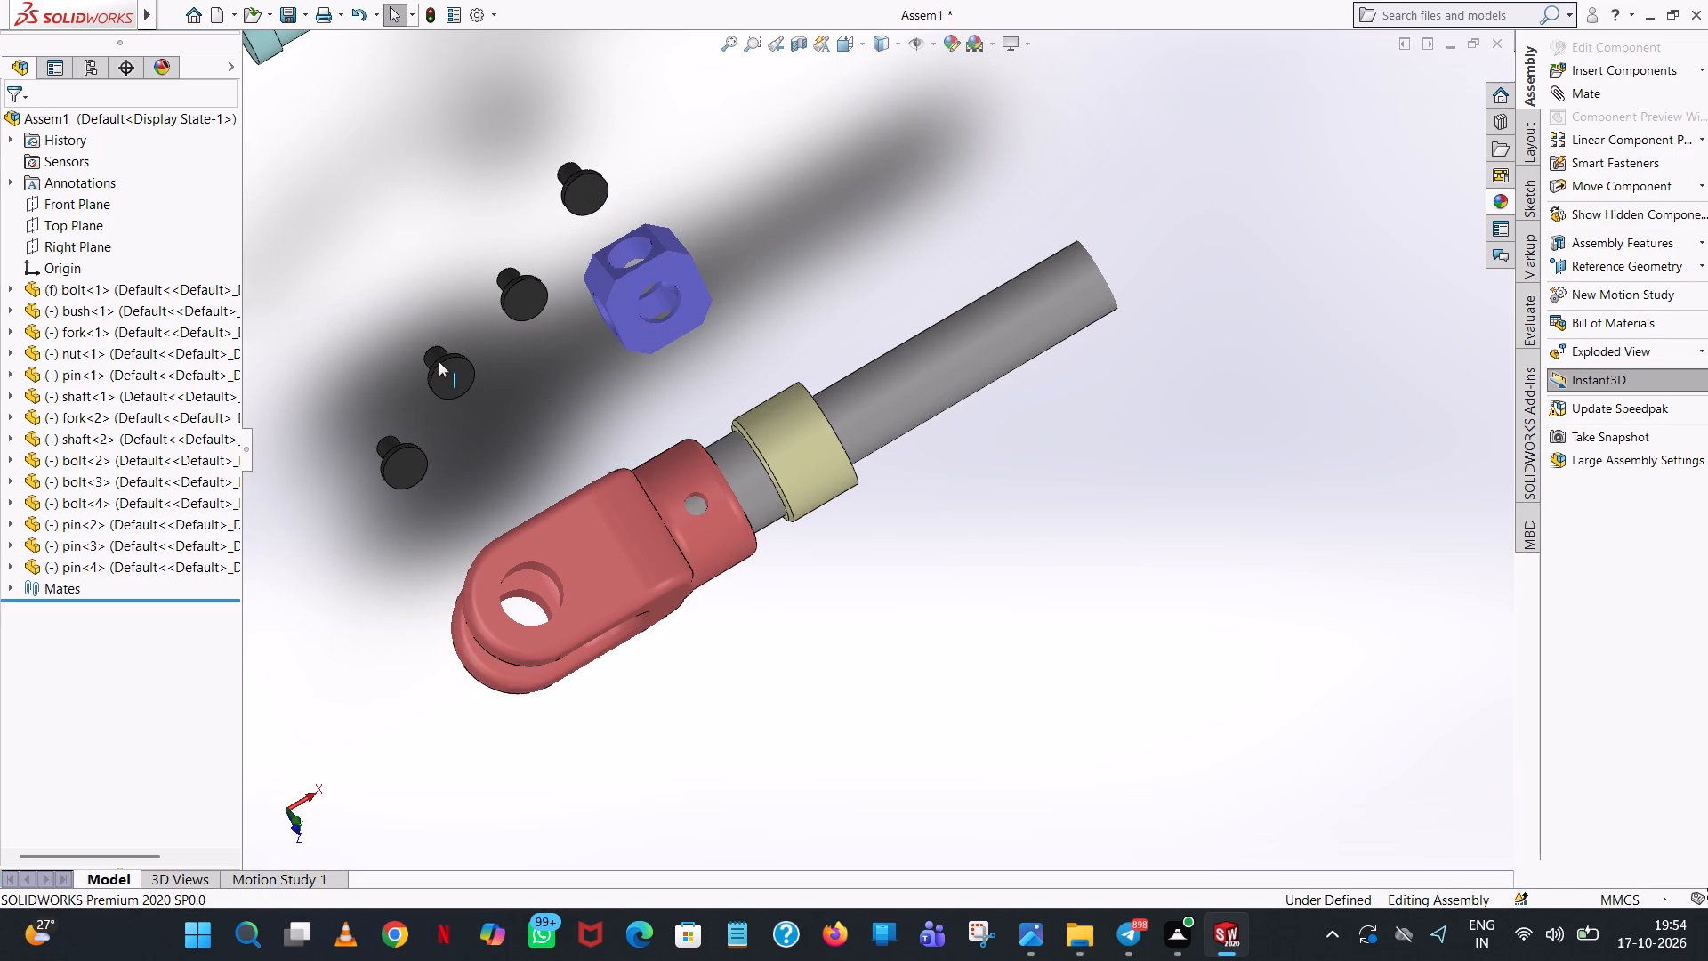
Add a concentric mate between the shank of pin-3 and the small cross hole in the mated fork's hub.
click(1596, 86)
middle_drag(488, 375, 535, 434)
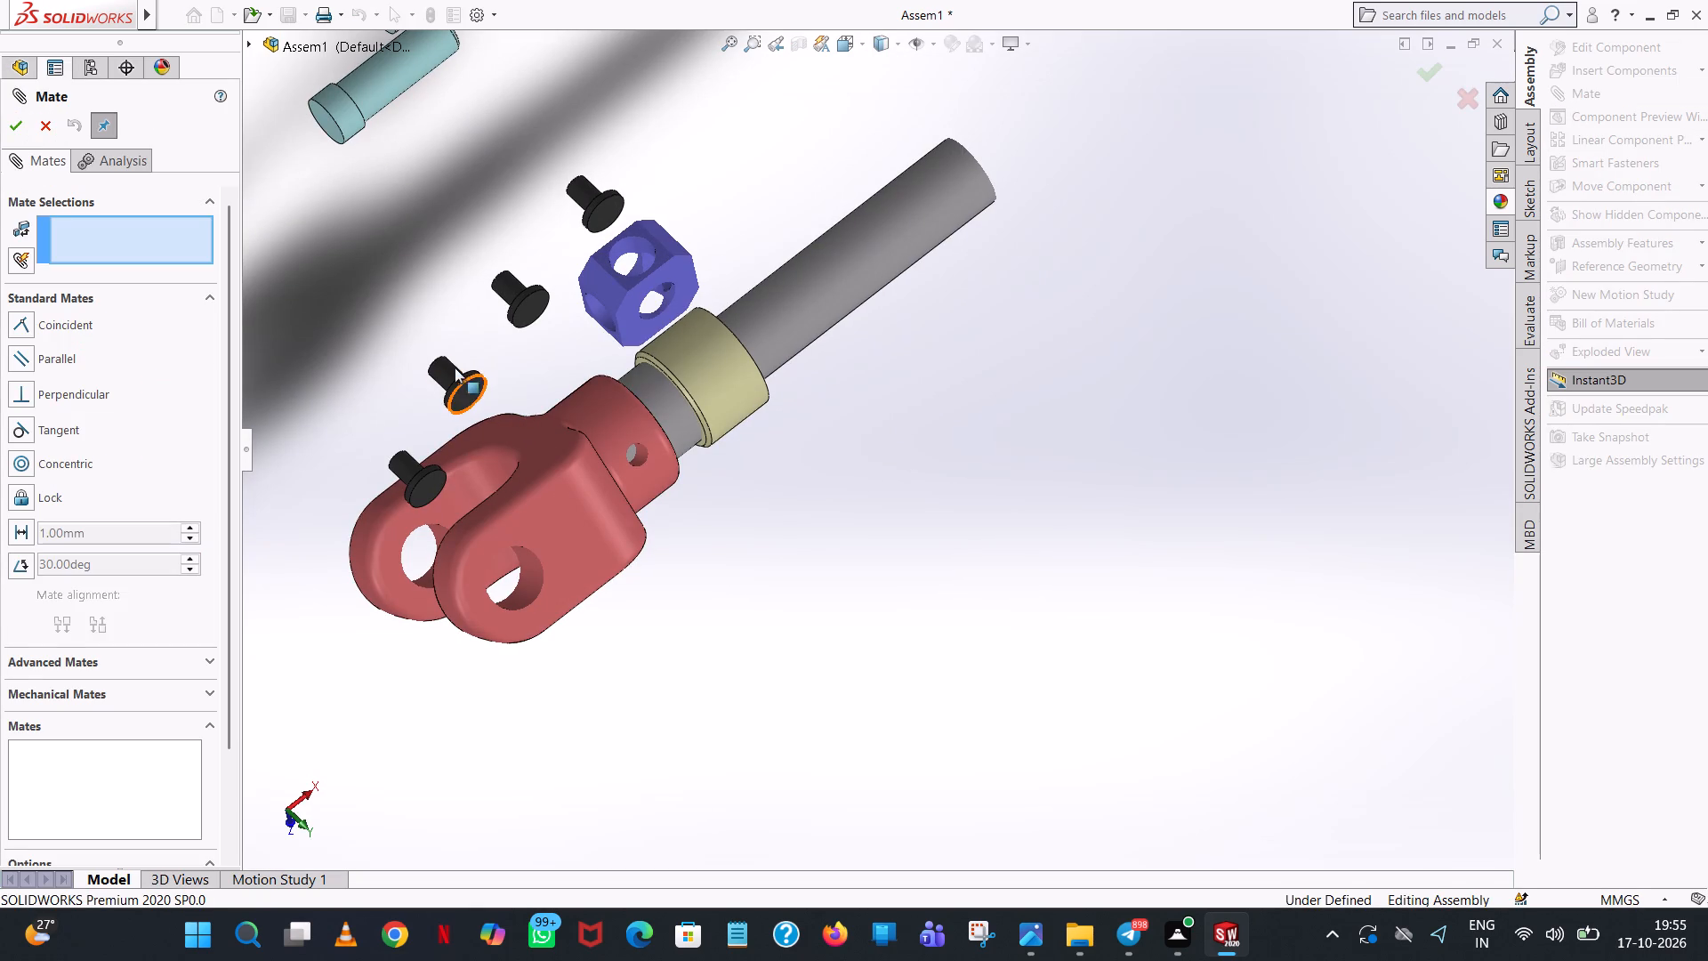
click(455, 368)
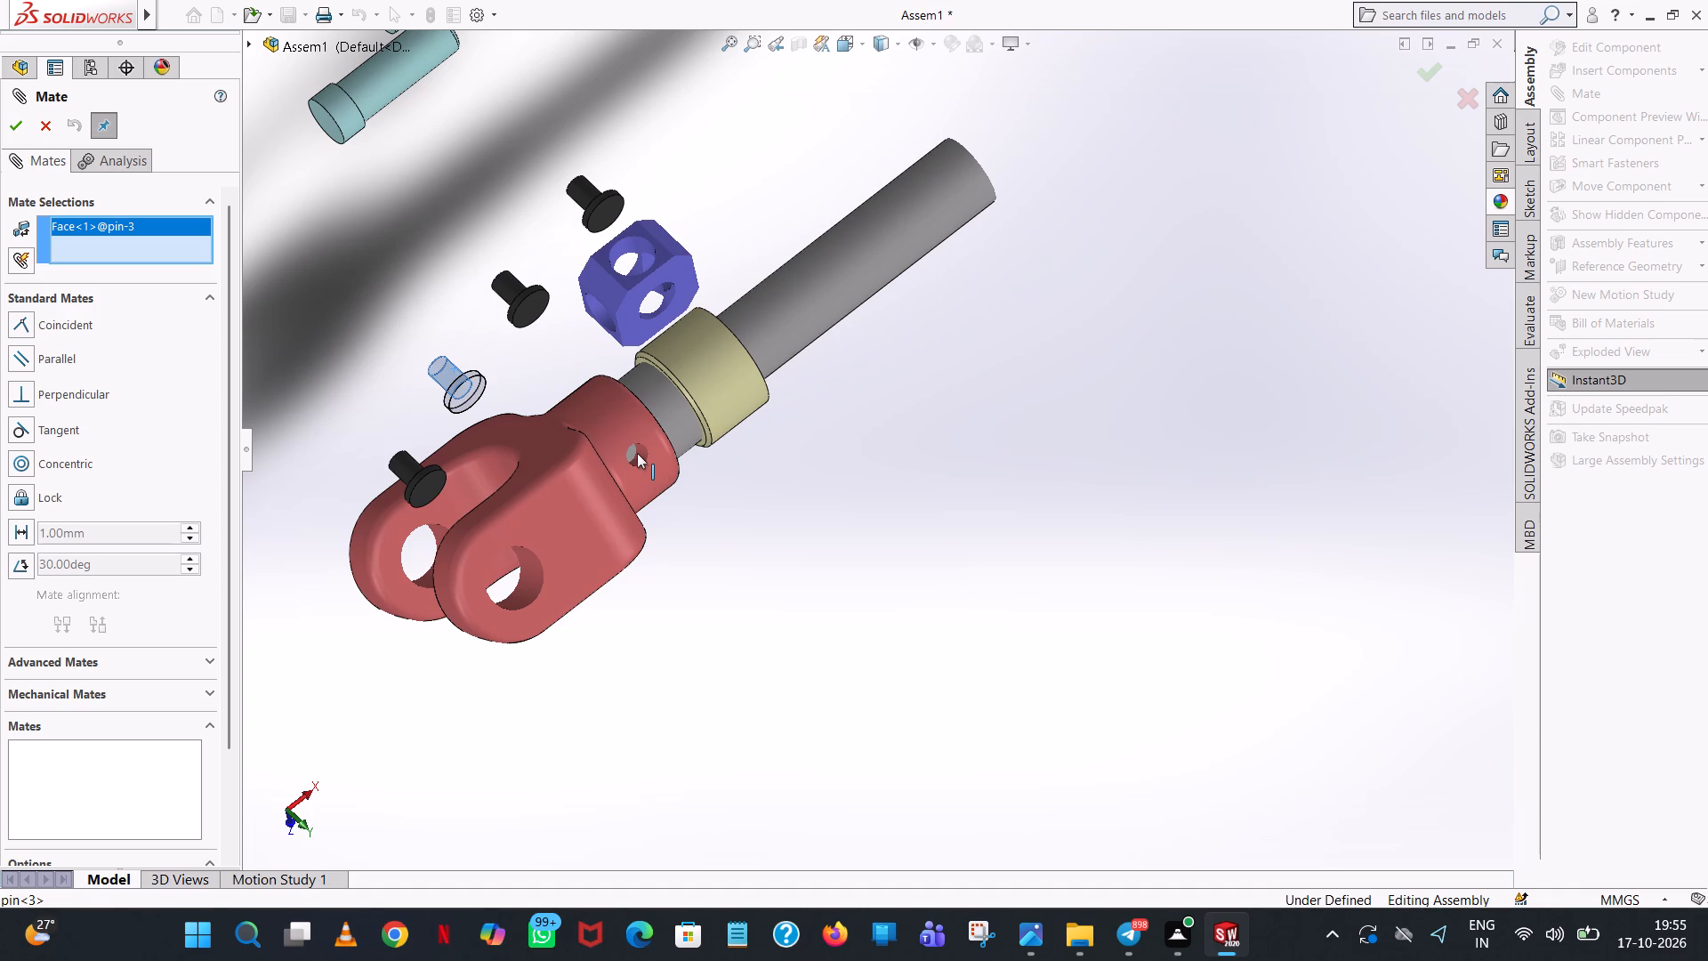
click(641, 454)
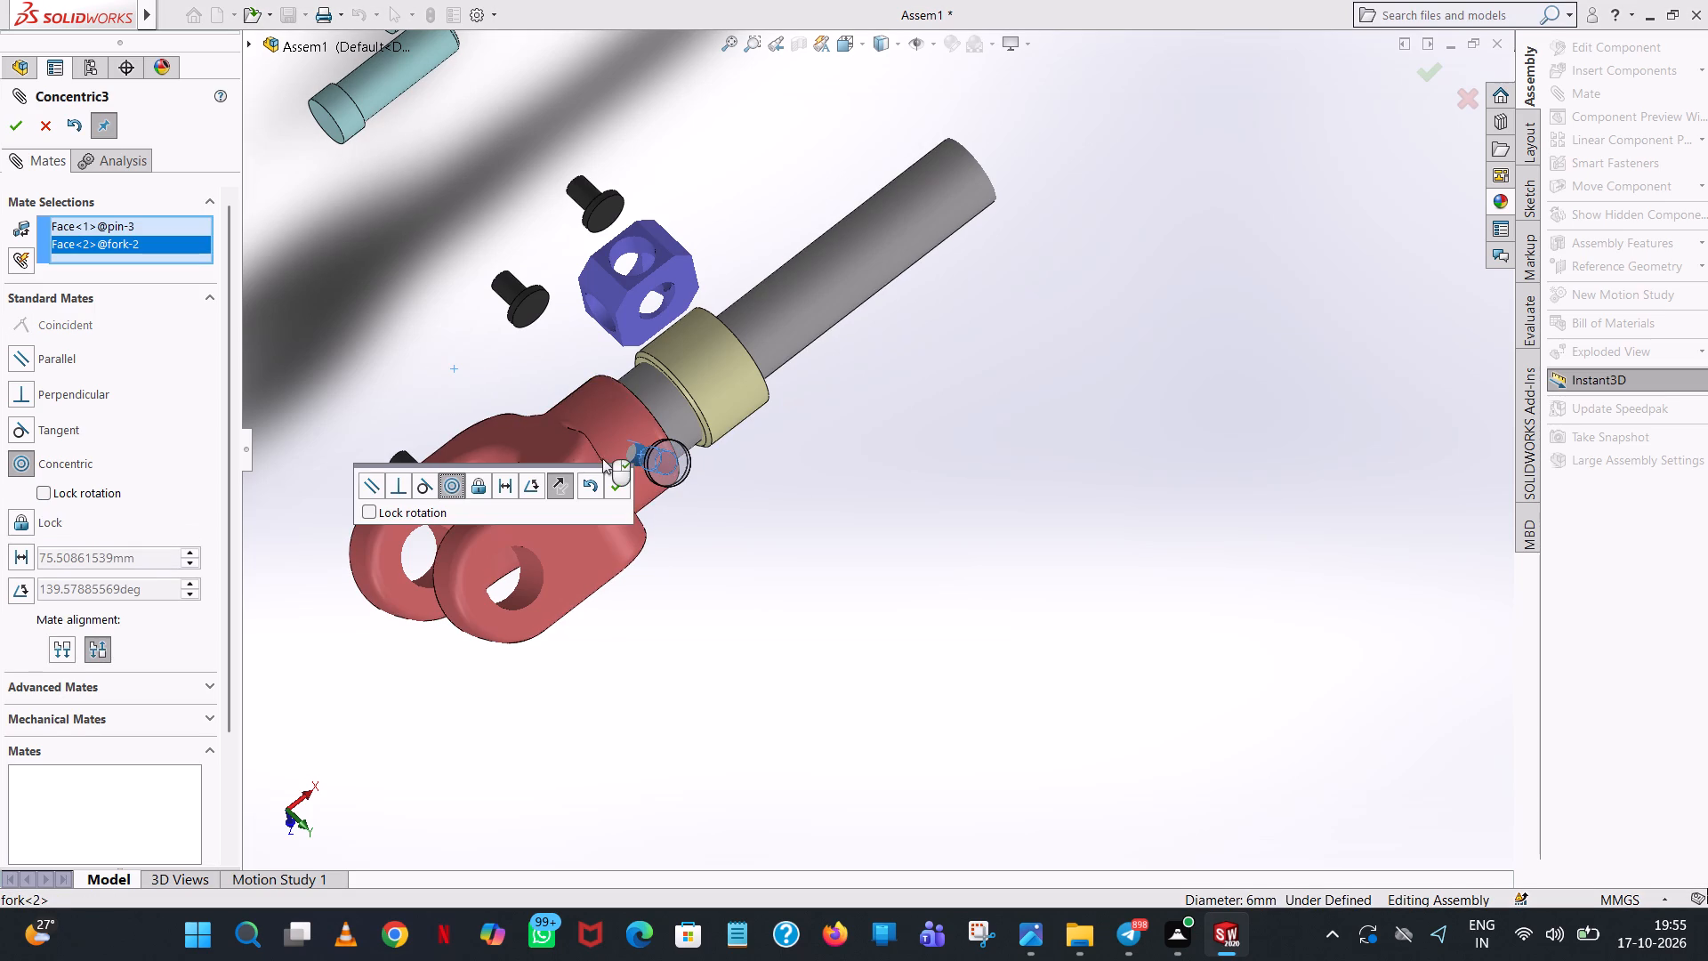
click(613, 485)
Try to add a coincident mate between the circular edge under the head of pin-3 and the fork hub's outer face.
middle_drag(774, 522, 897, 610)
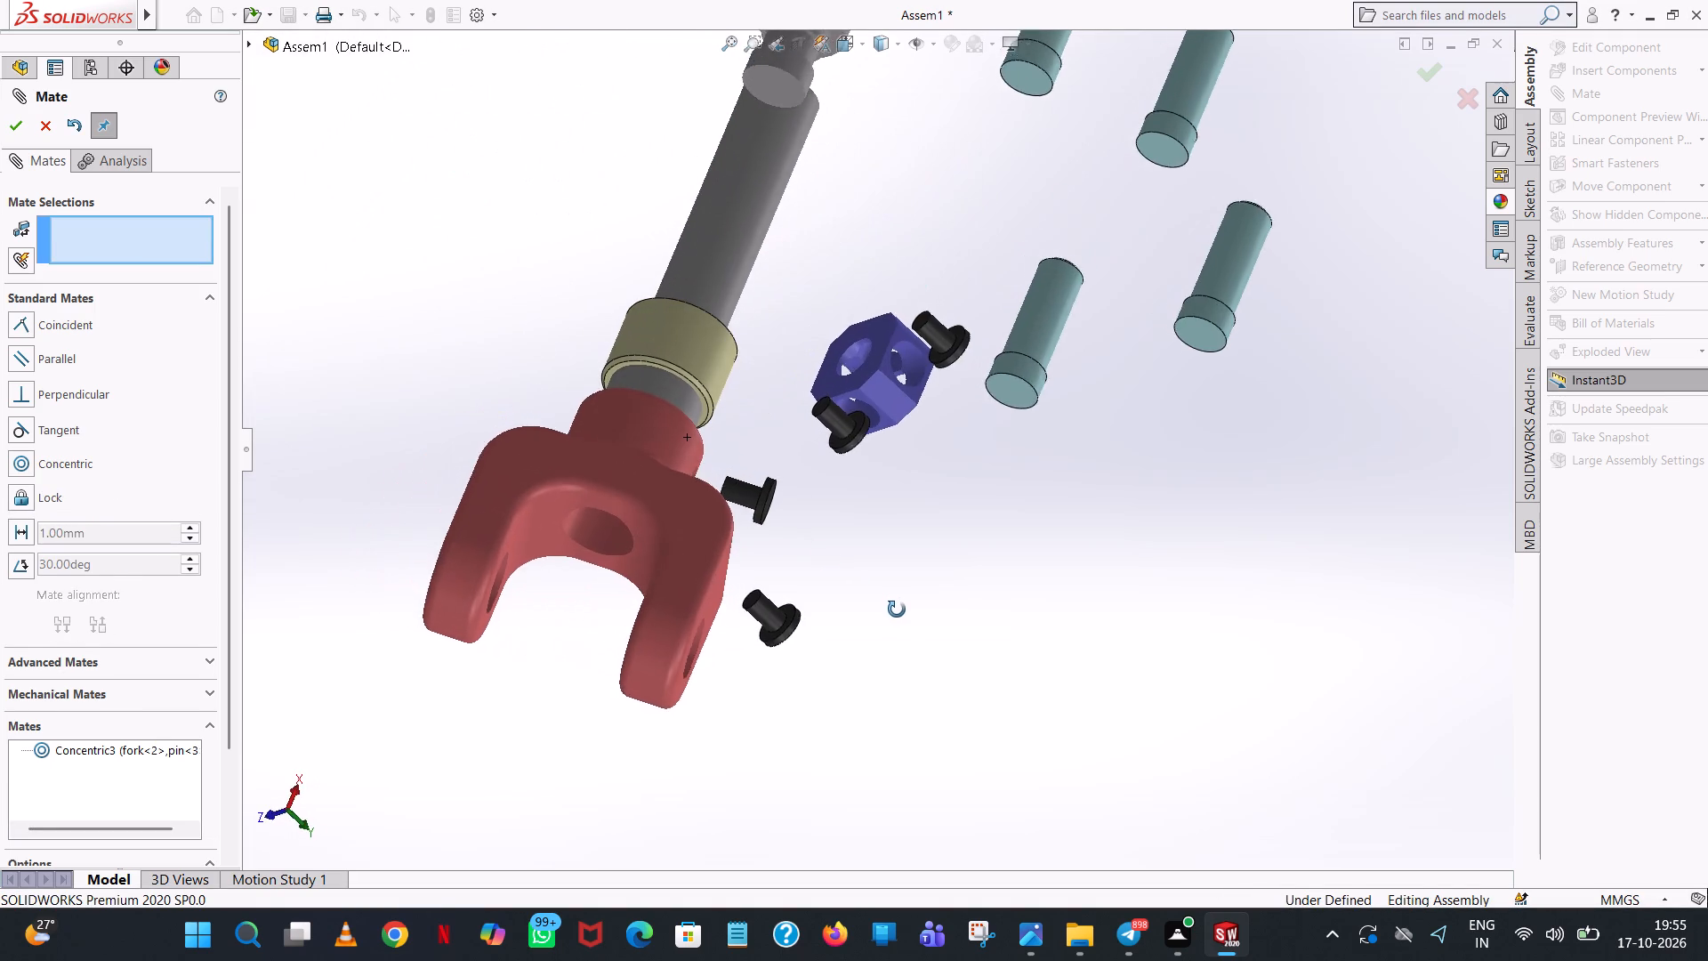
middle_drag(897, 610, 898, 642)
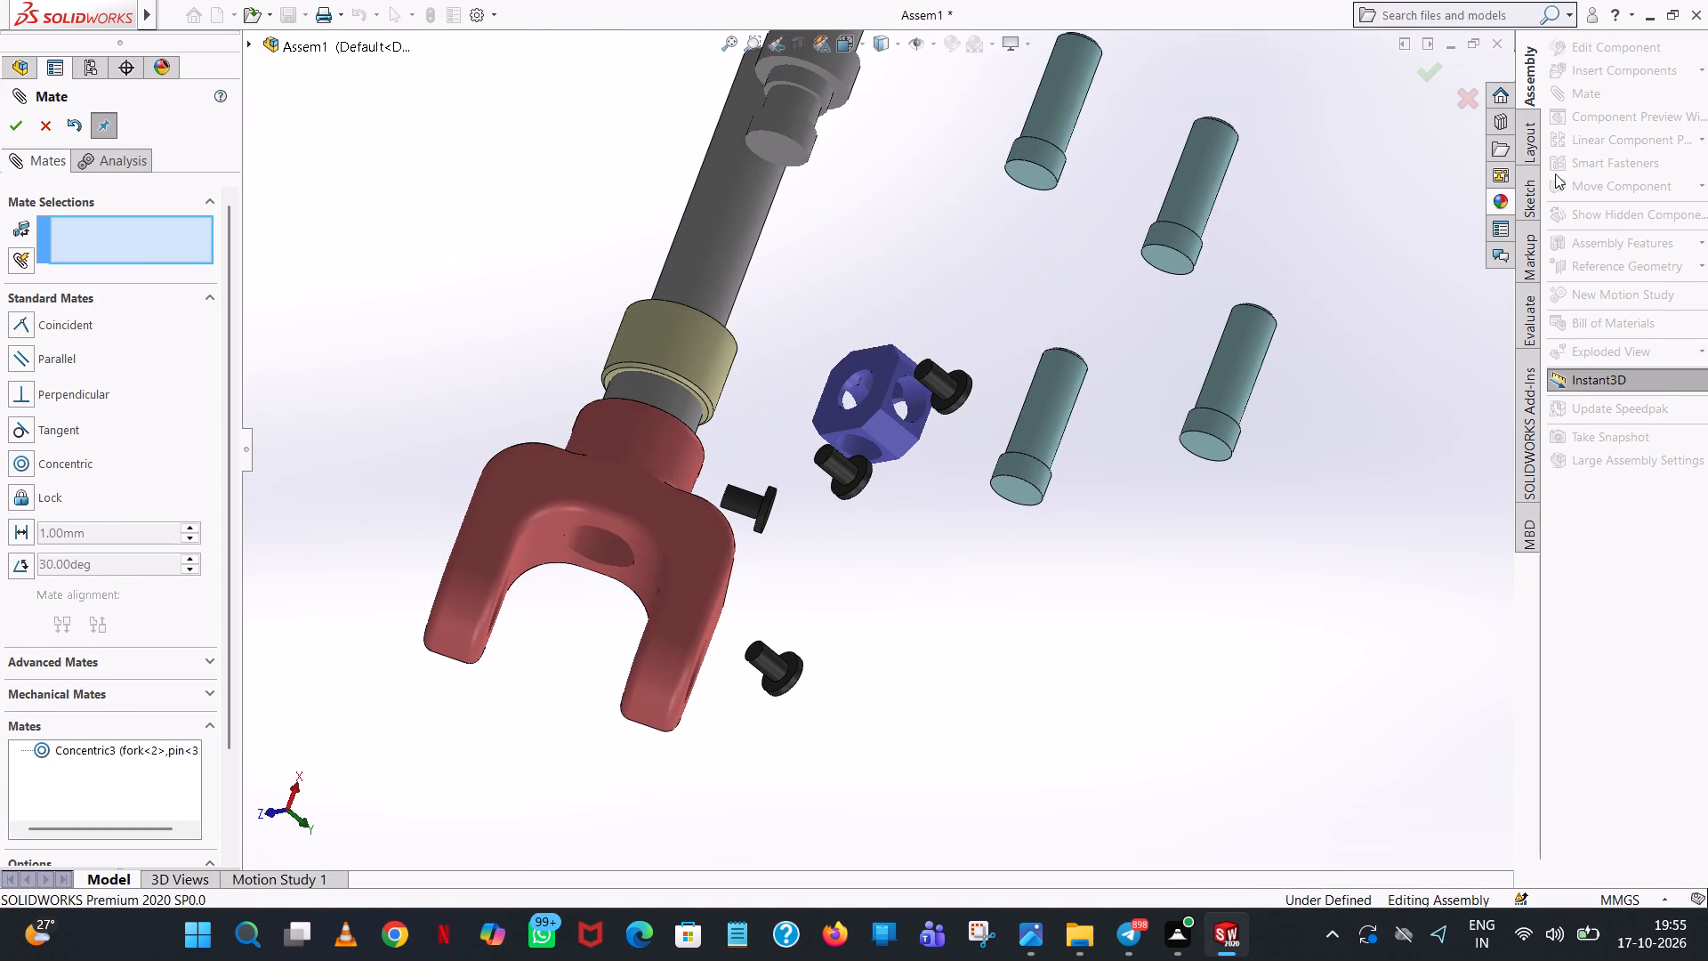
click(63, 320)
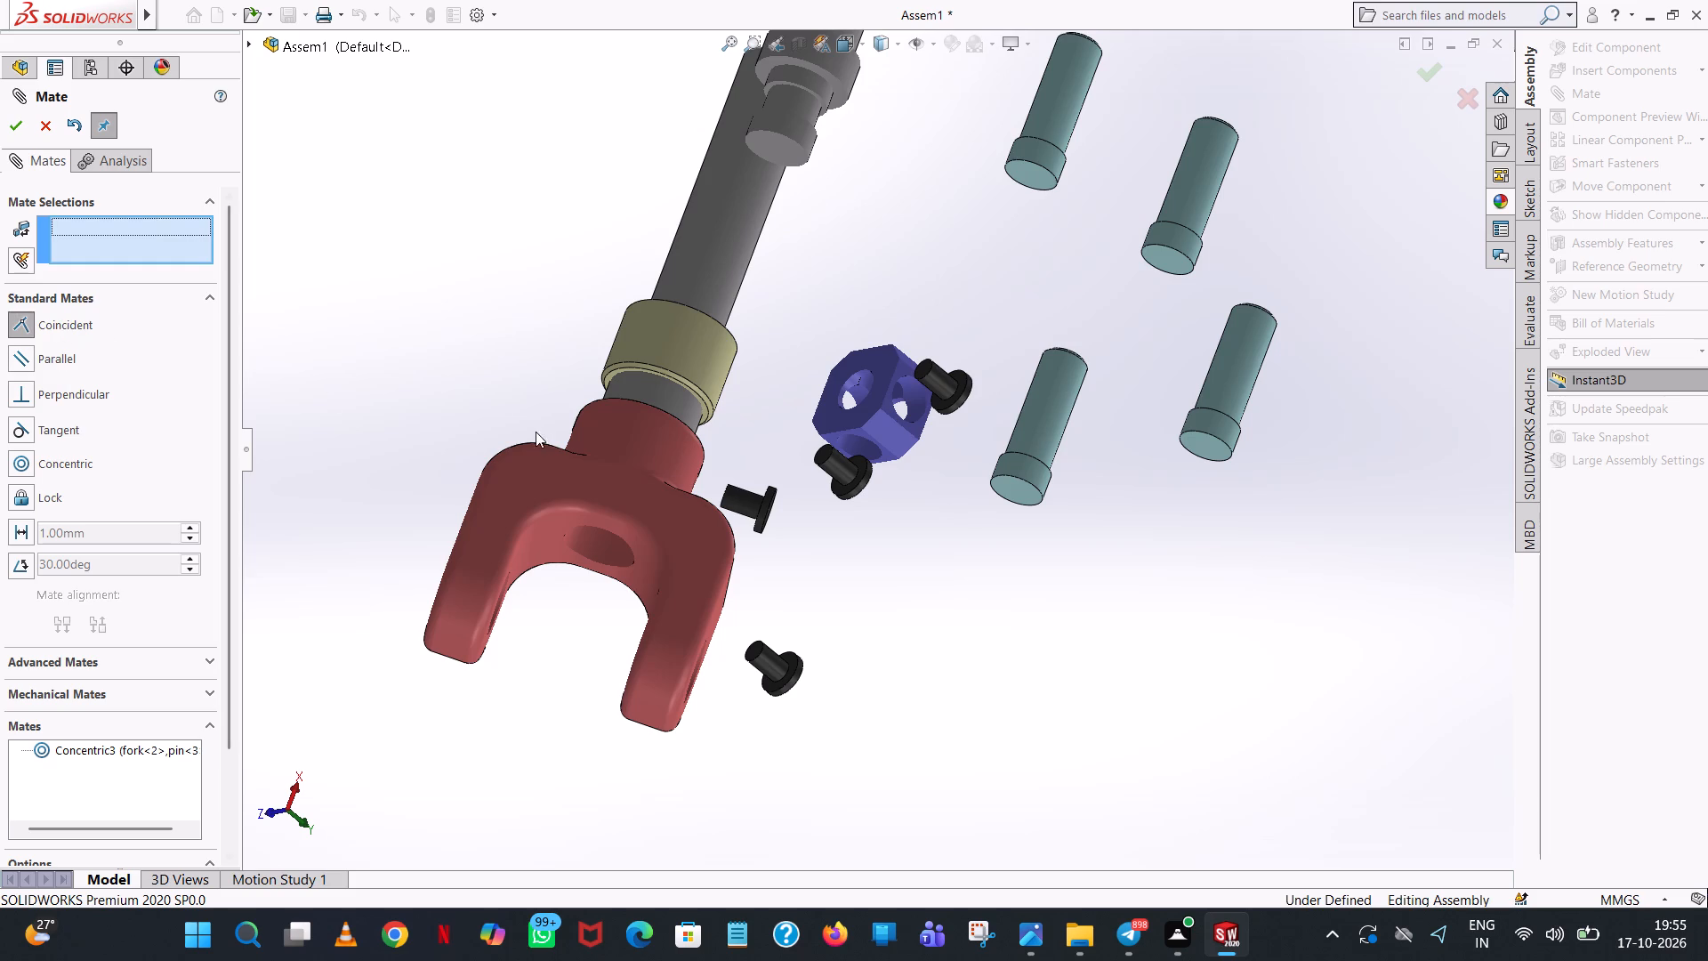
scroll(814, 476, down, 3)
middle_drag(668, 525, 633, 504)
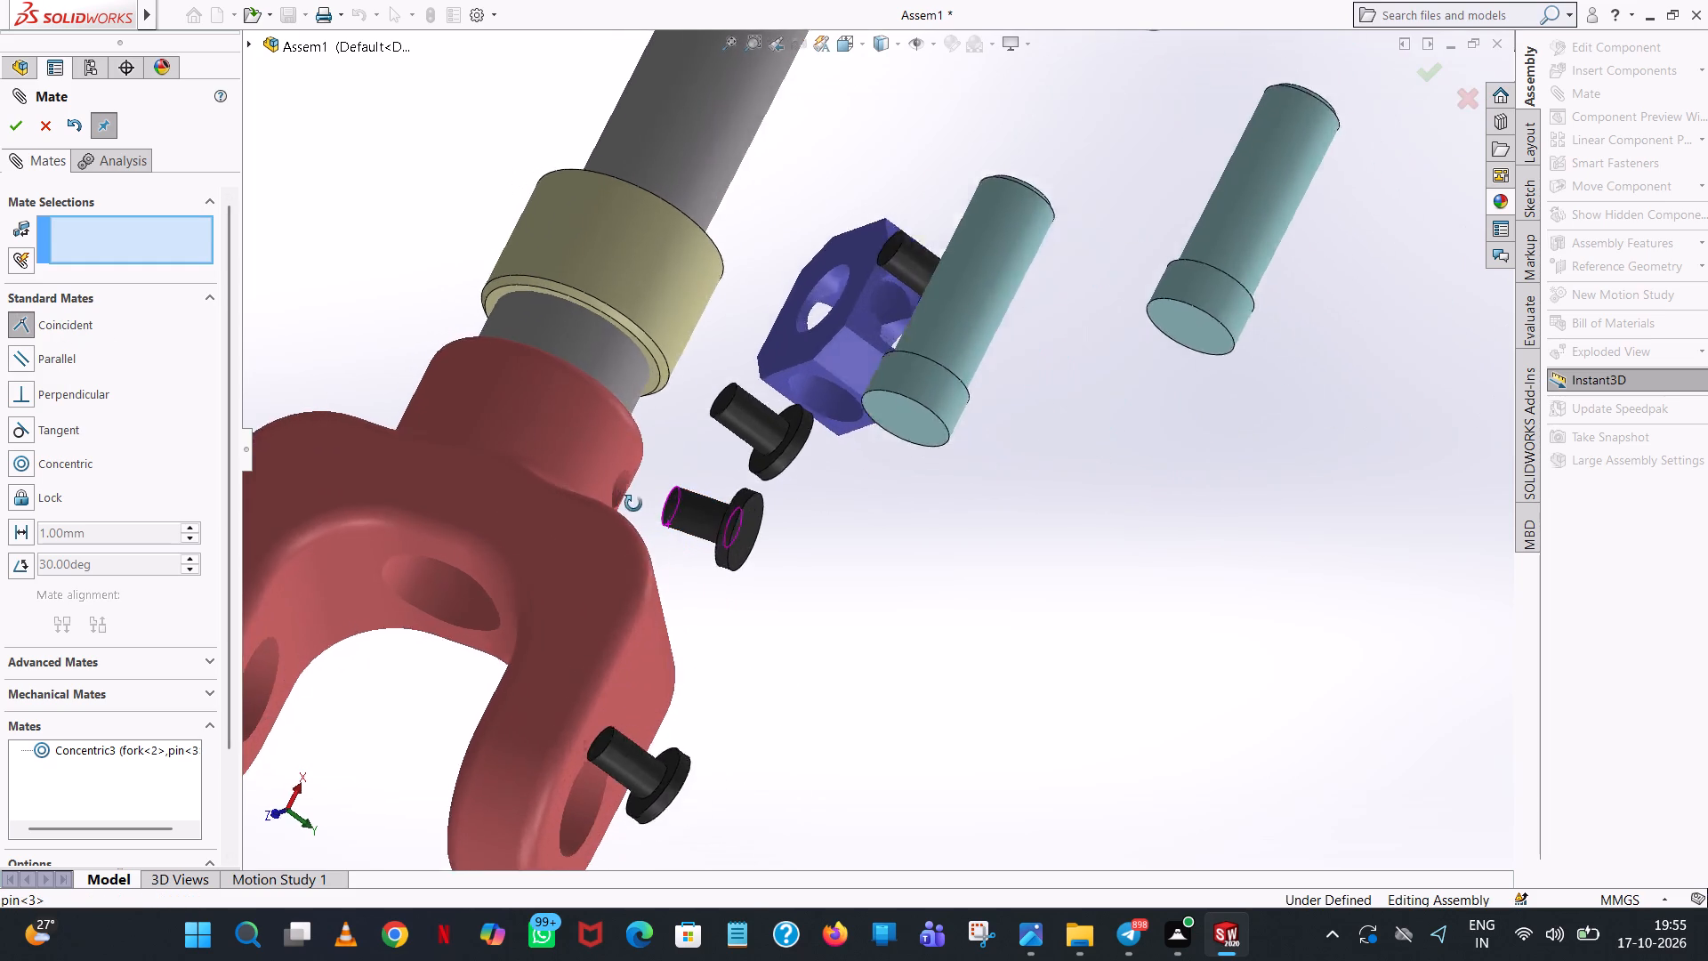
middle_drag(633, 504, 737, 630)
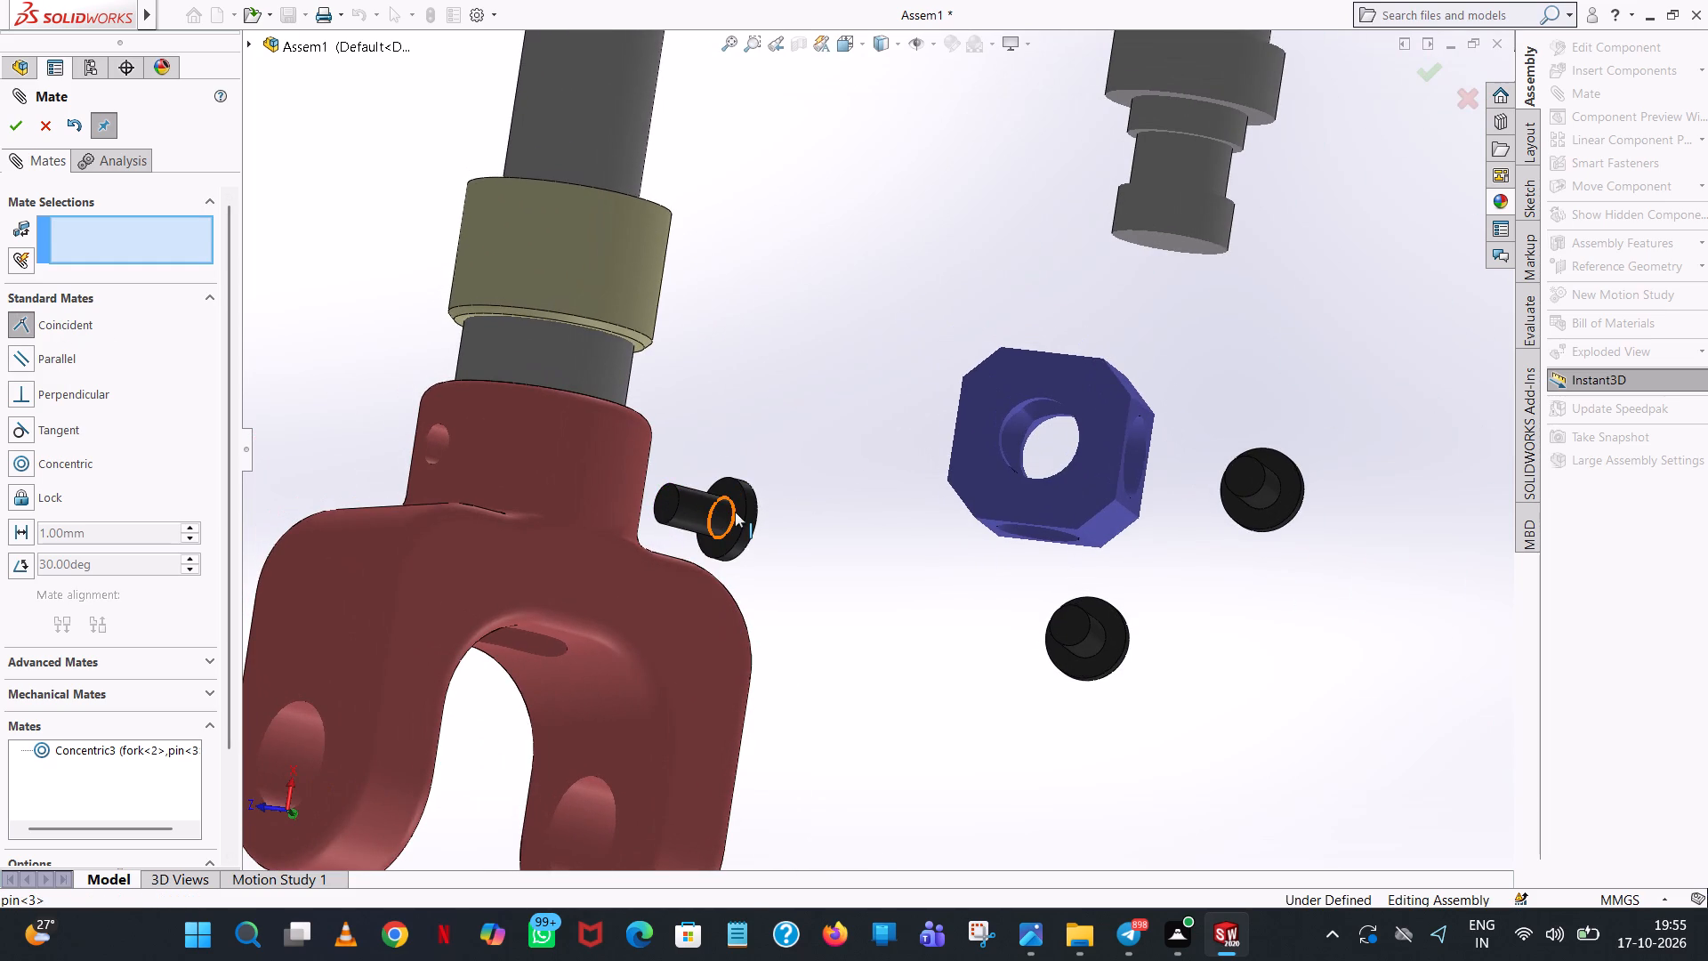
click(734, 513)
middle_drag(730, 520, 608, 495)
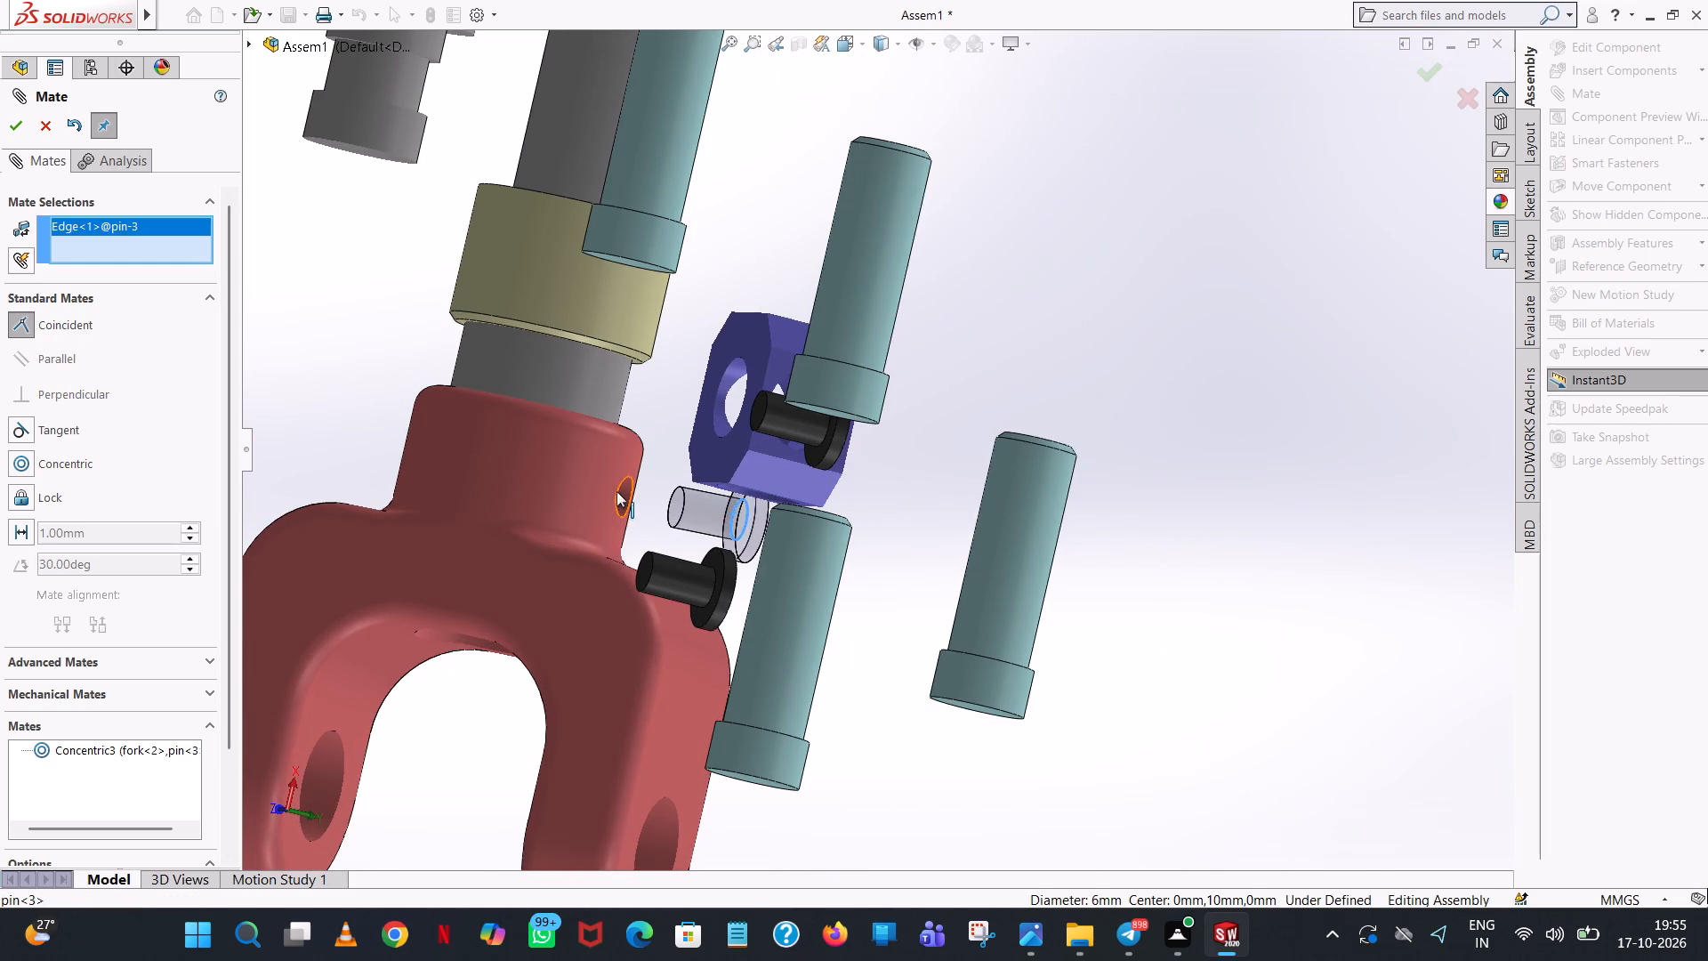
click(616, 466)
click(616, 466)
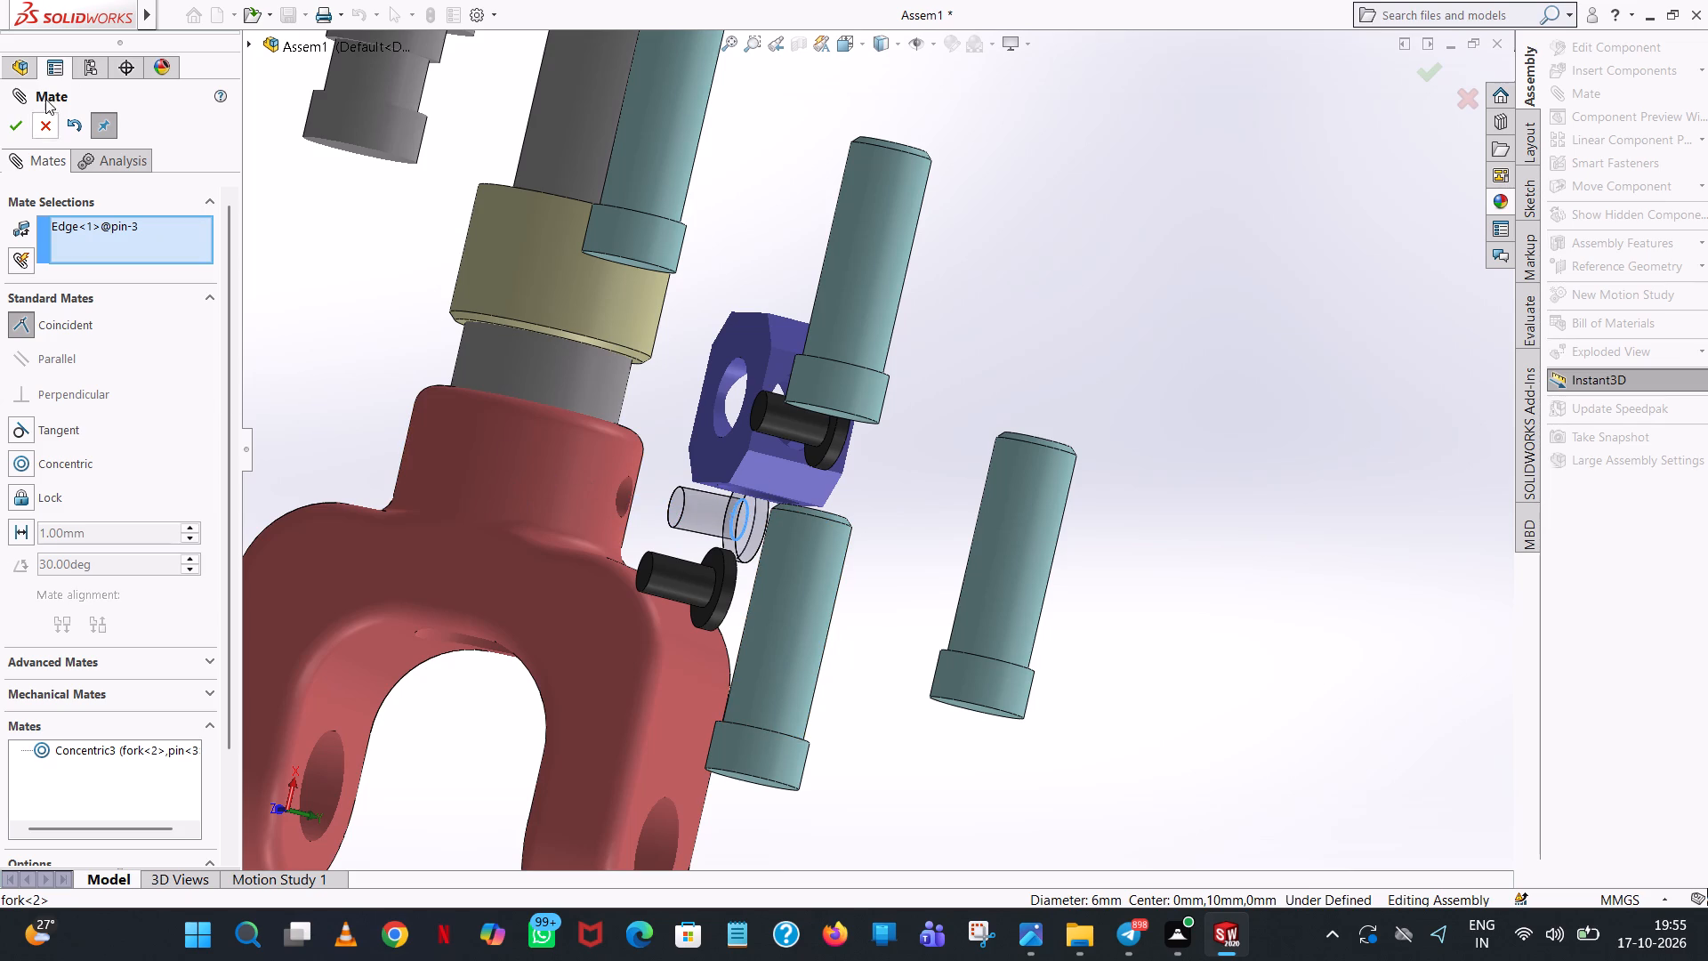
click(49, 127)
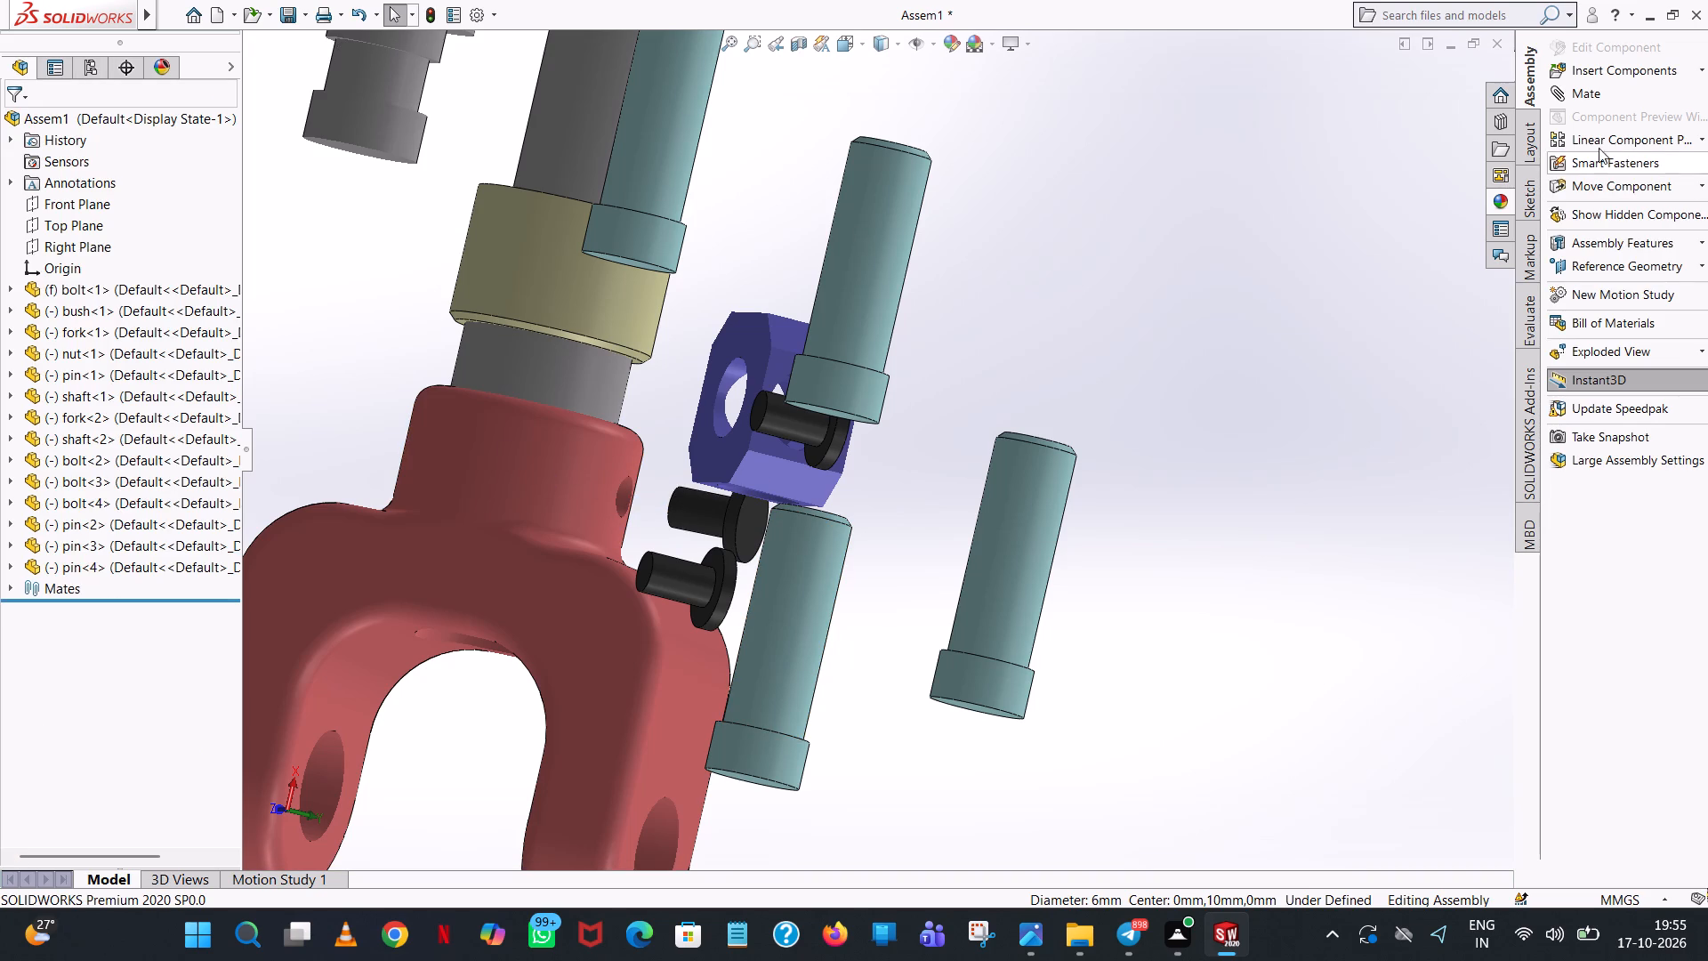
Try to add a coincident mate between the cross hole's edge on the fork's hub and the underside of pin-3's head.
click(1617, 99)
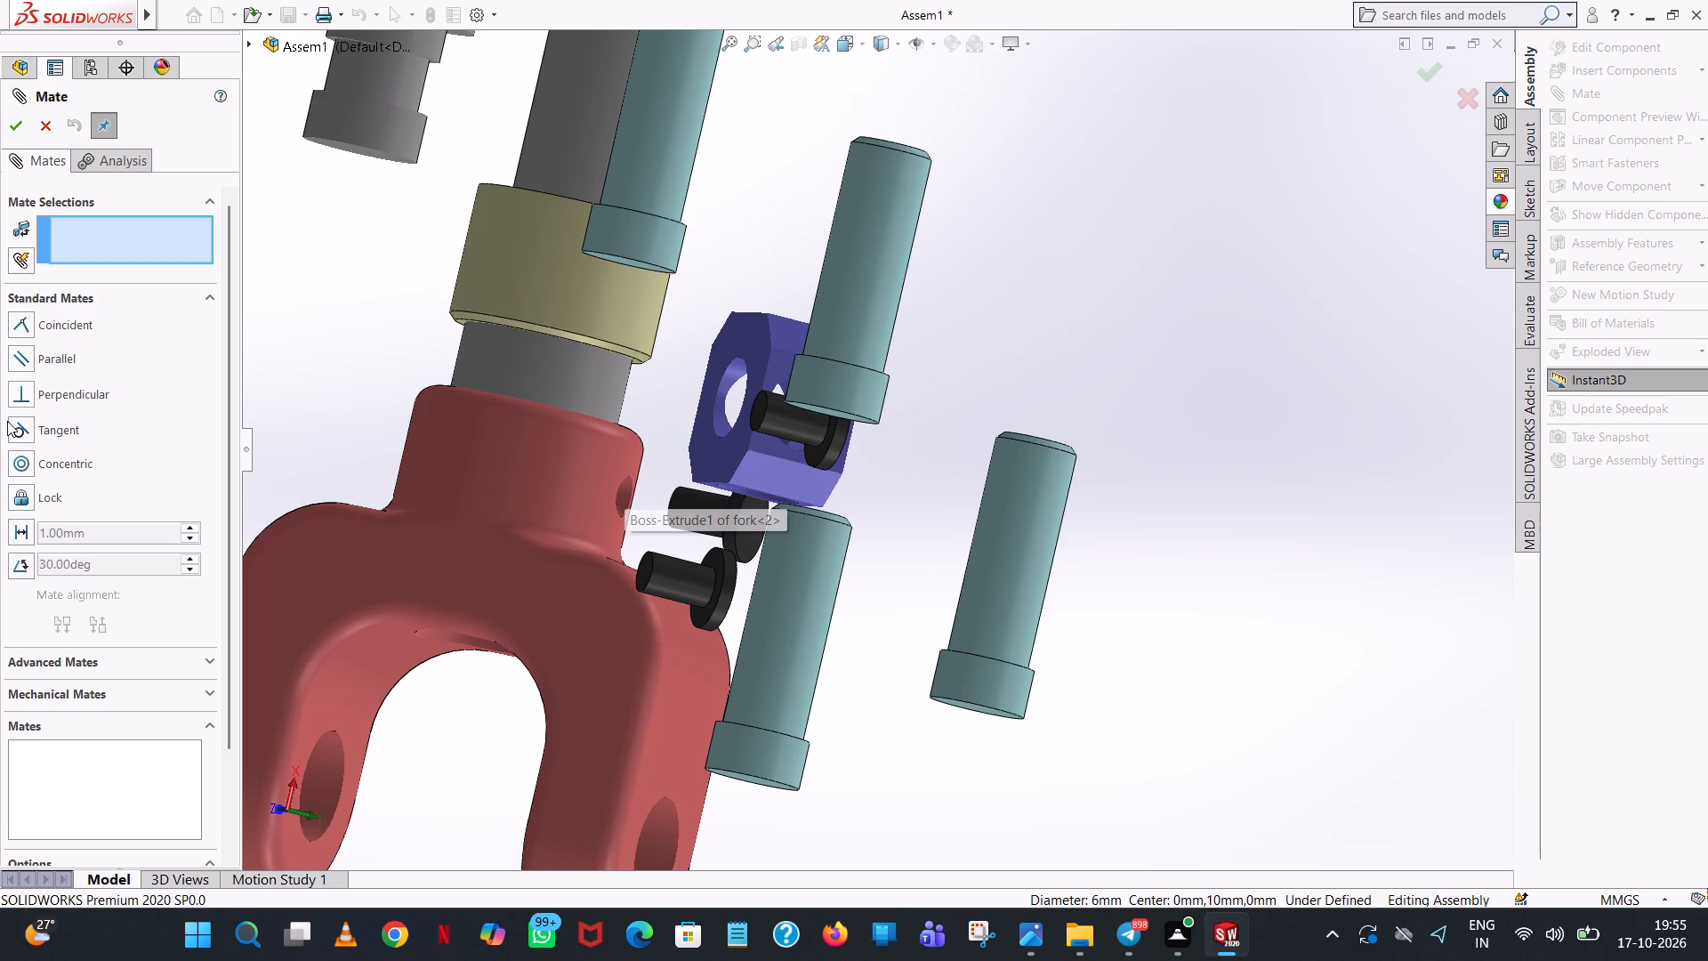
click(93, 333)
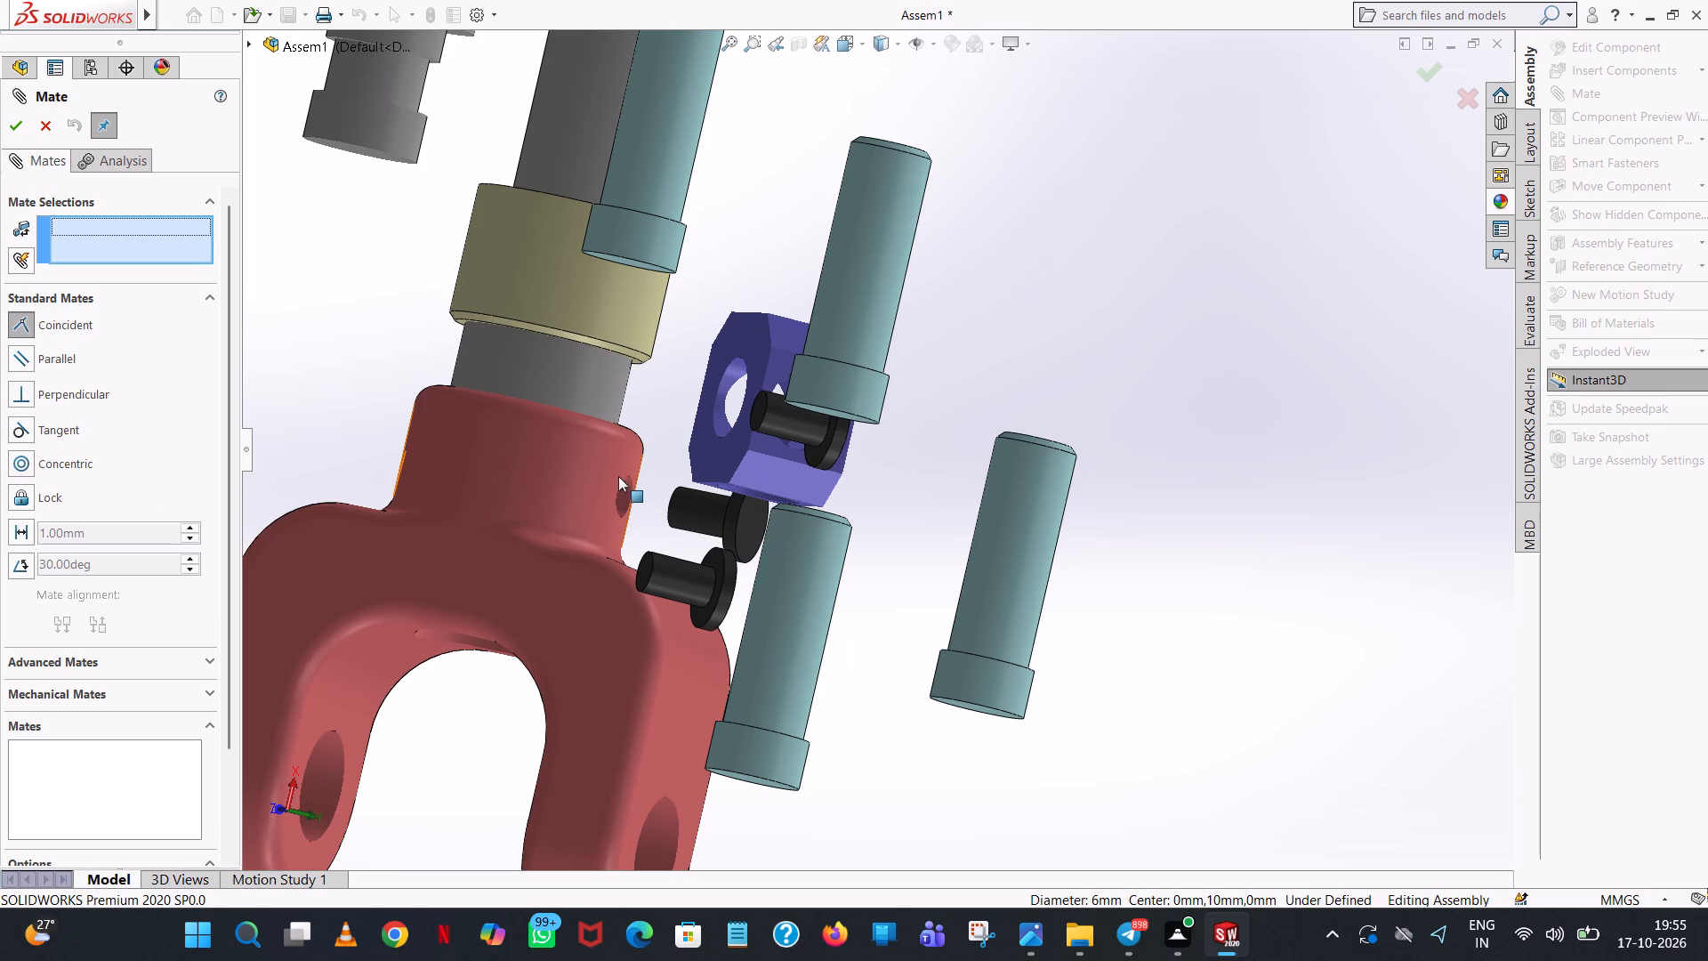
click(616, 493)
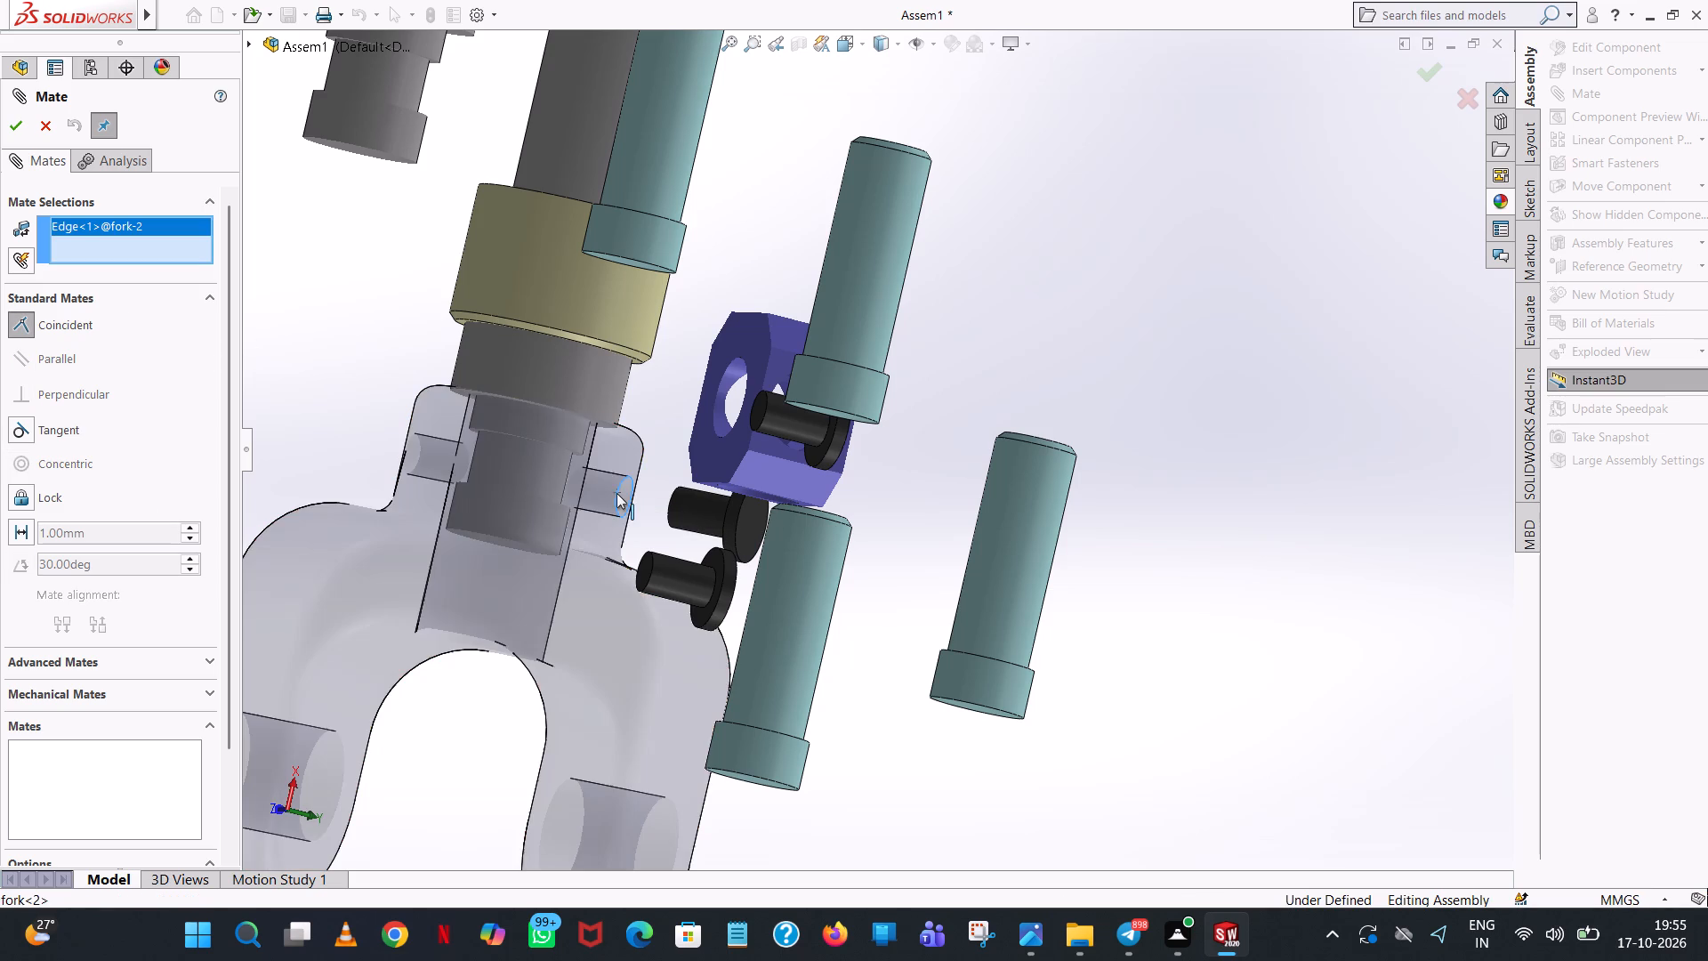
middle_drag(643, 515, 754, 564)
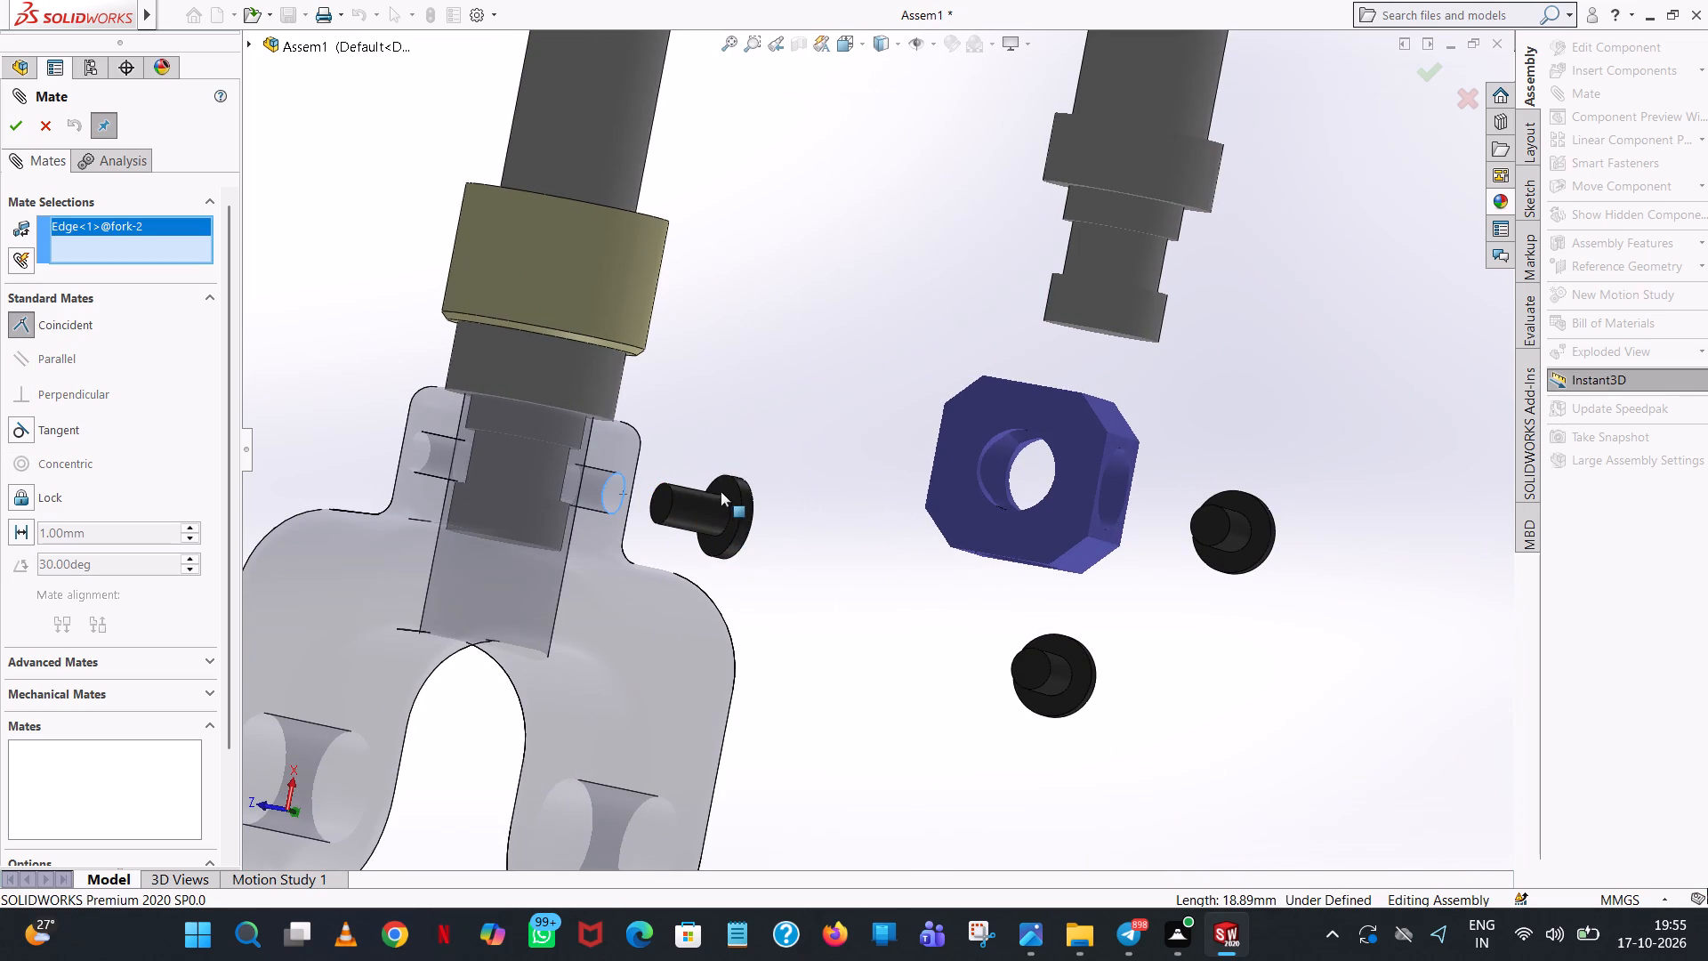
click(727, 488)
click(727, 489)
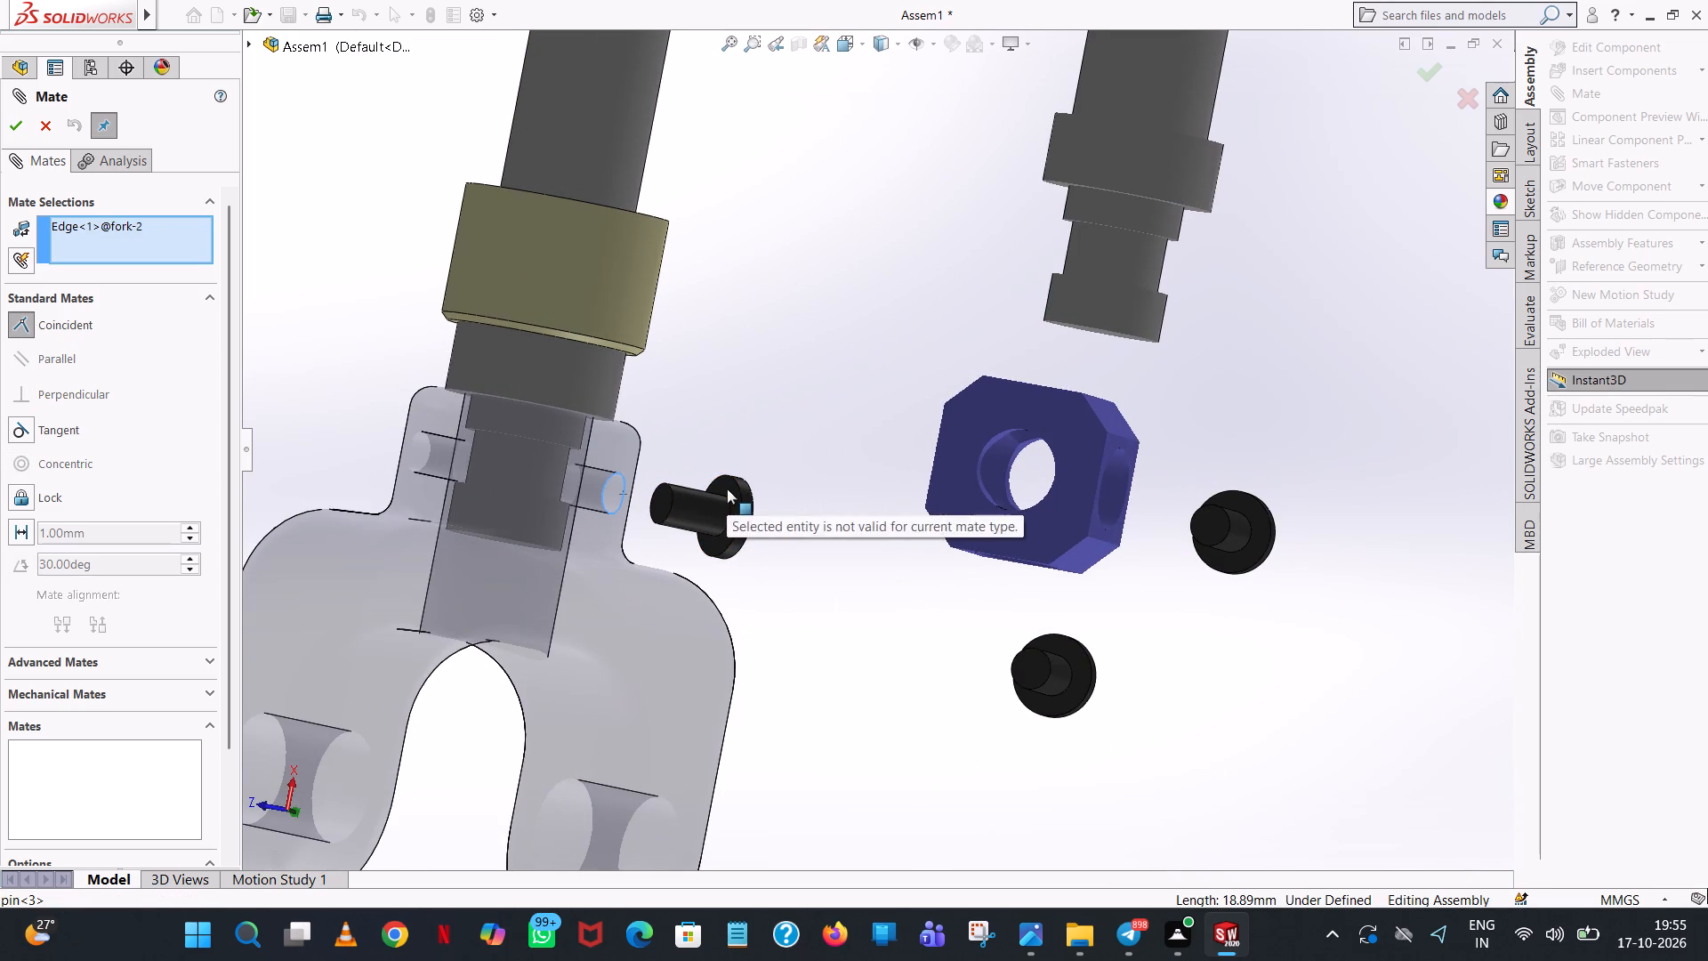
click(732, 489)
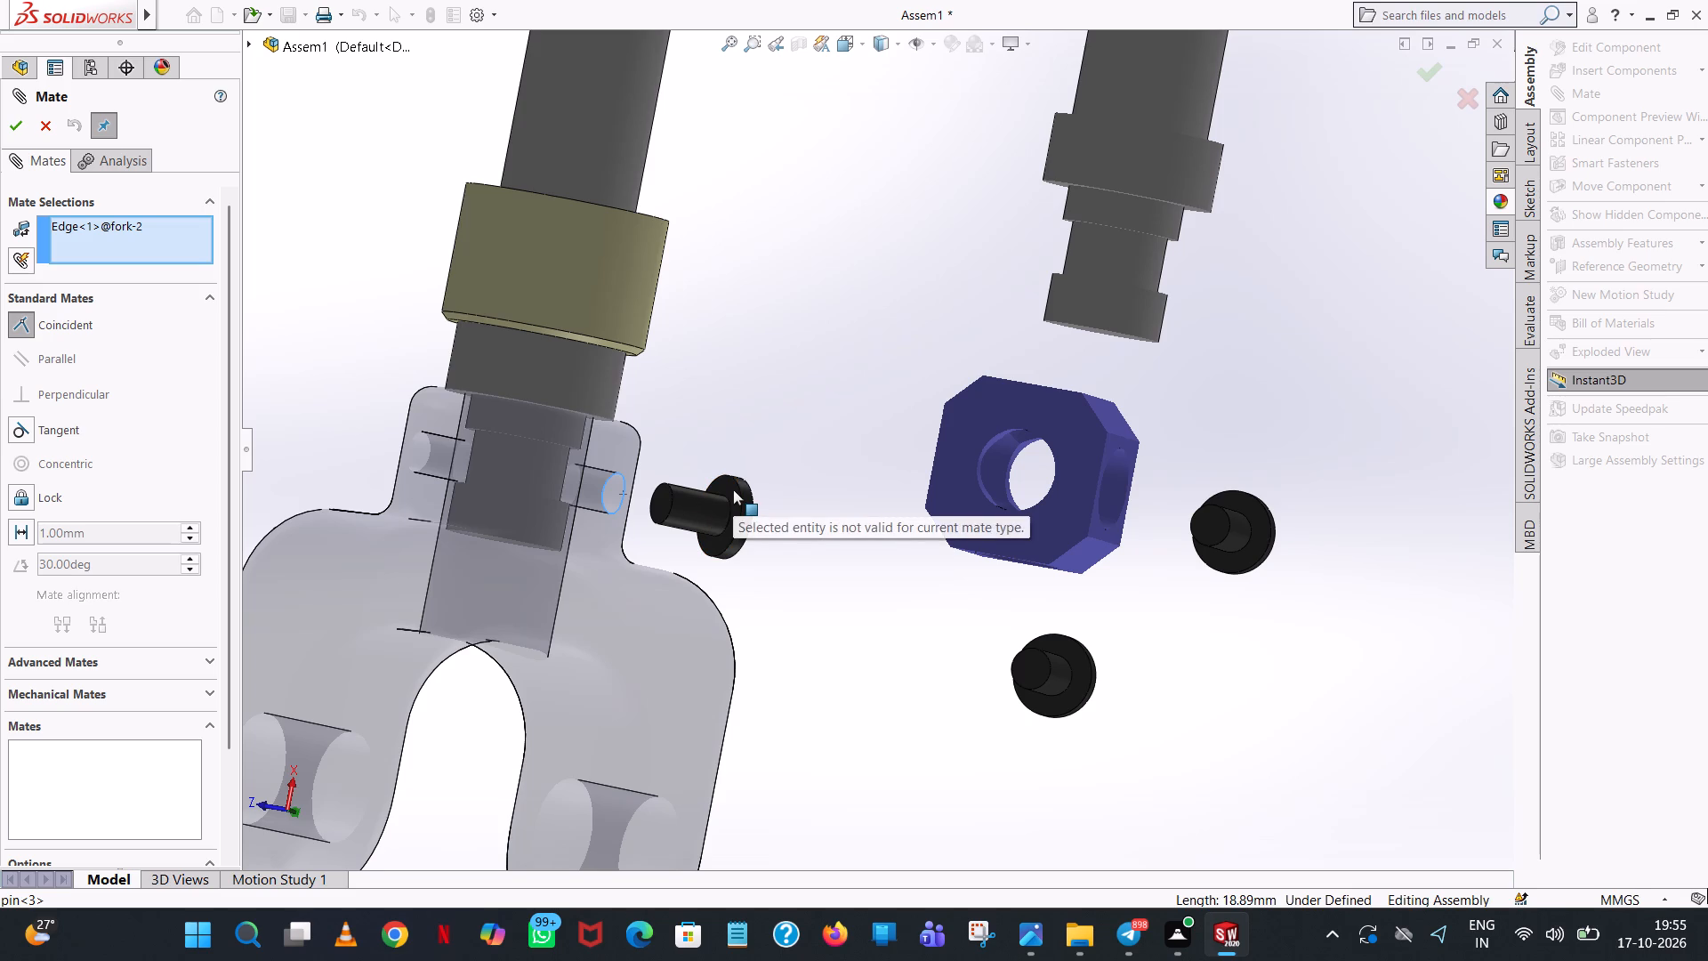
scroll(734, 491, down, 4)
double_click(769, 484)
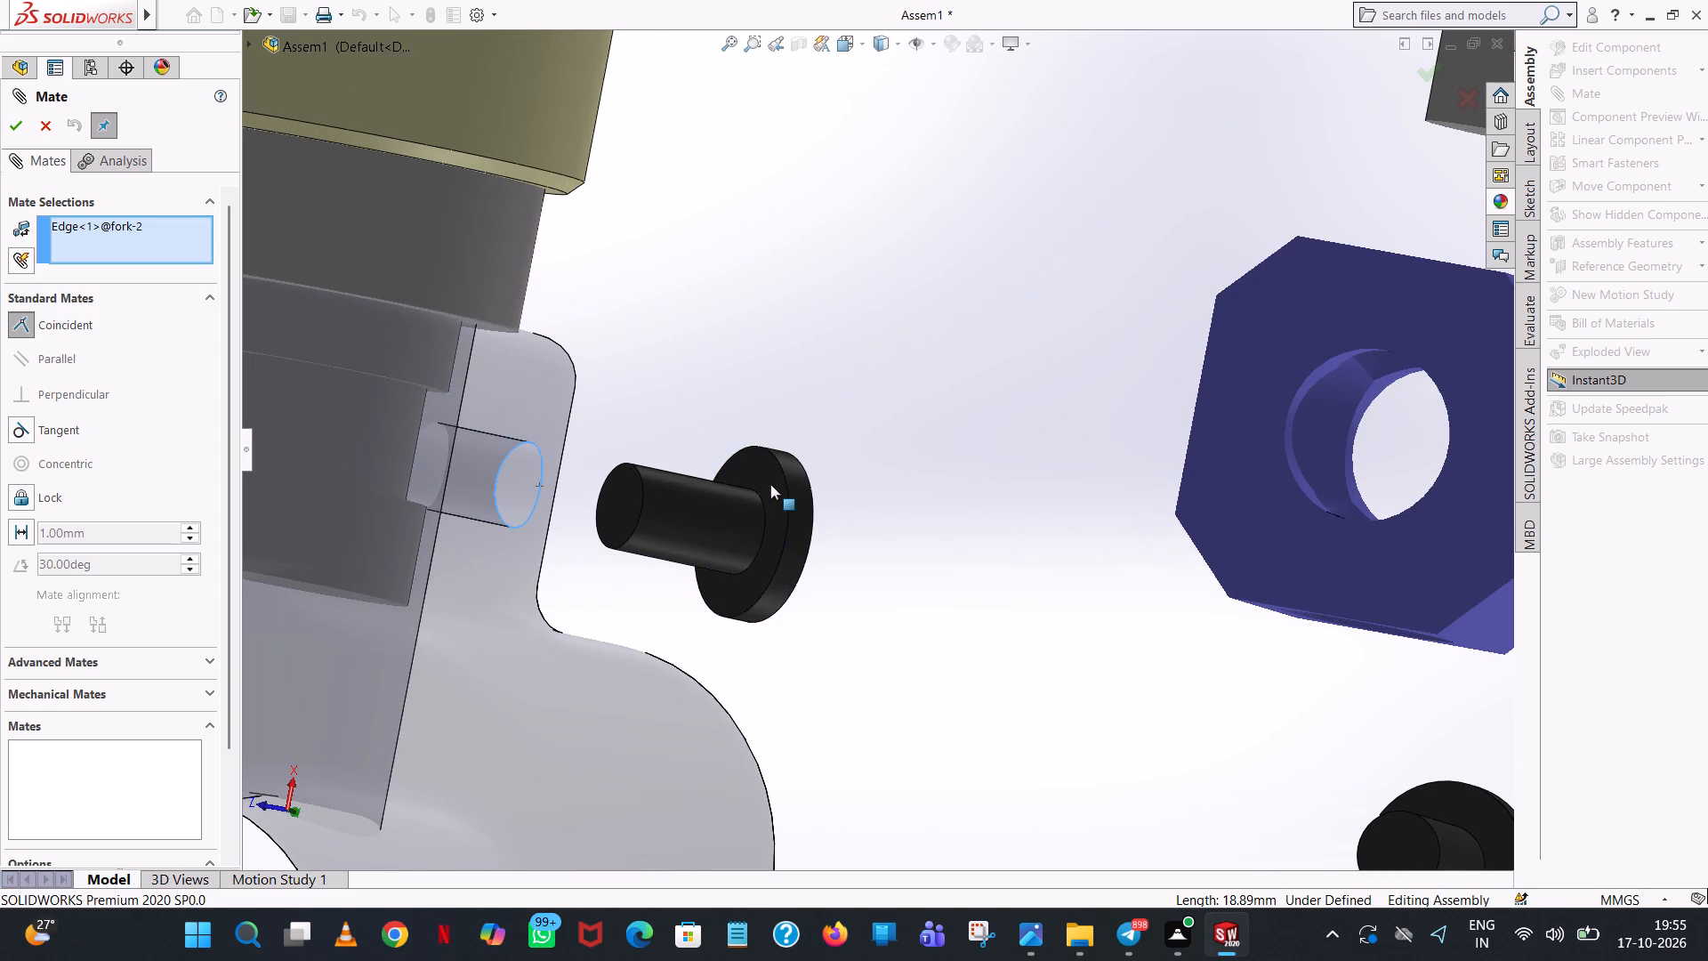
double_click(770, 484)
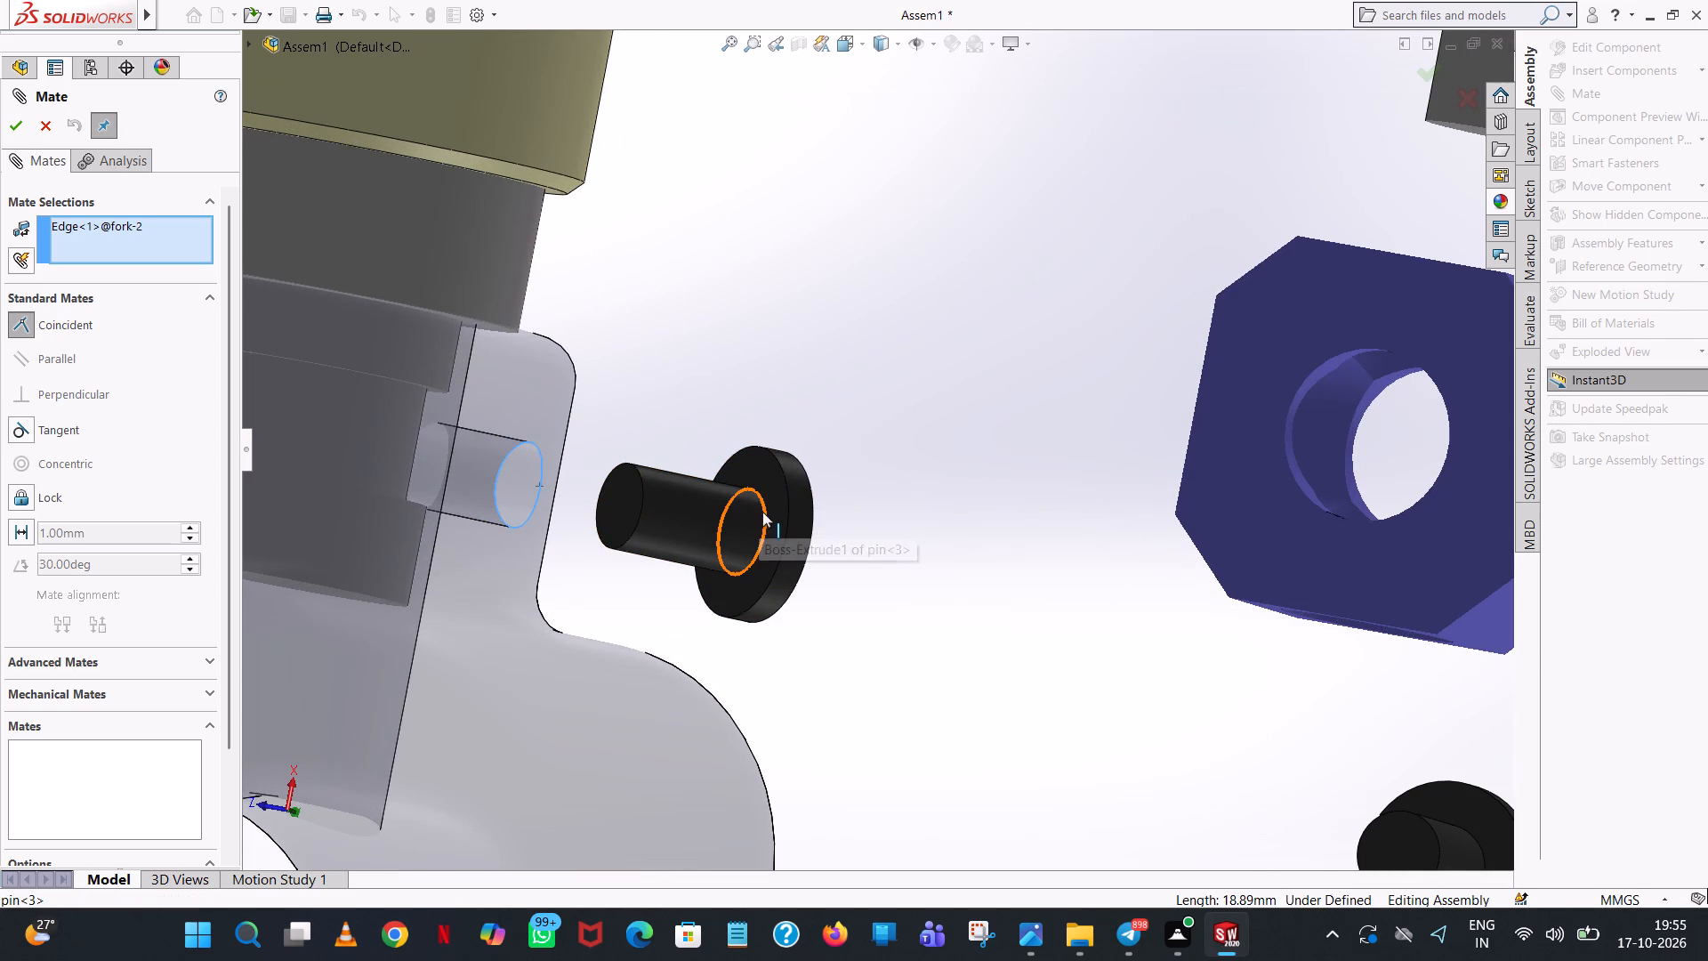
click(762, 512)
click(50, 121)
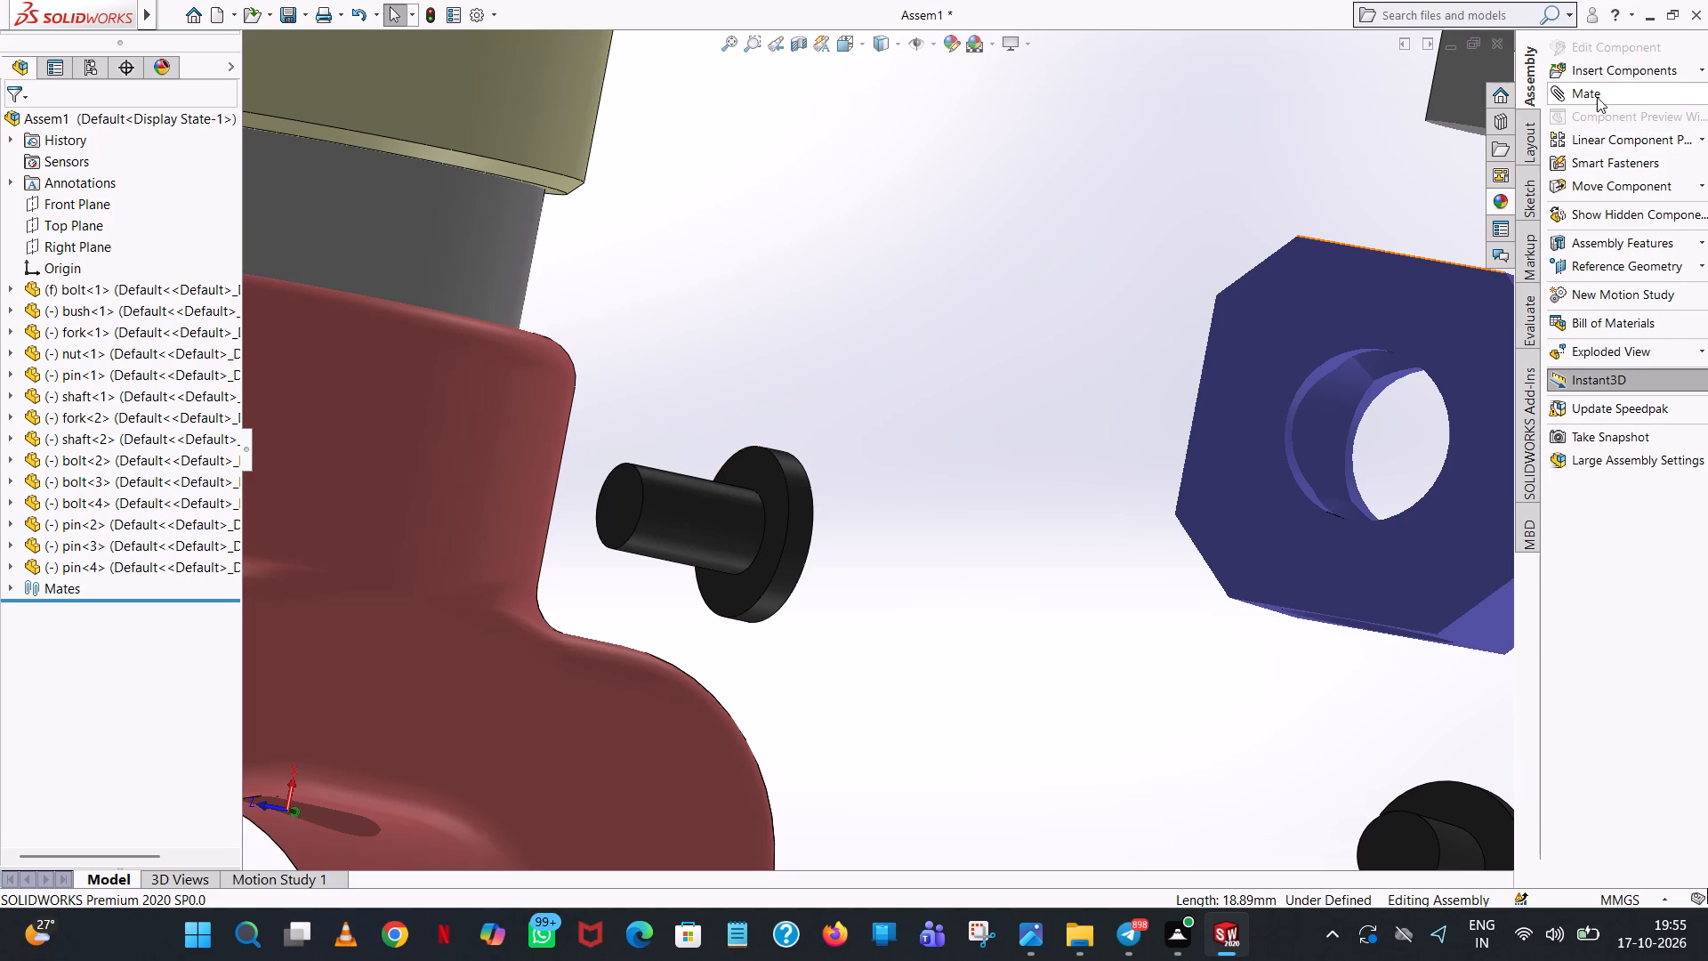
Add a concentric mate between the shank of pin-3 and the cross hole in the mated fork's hub.
click(1597, 97)
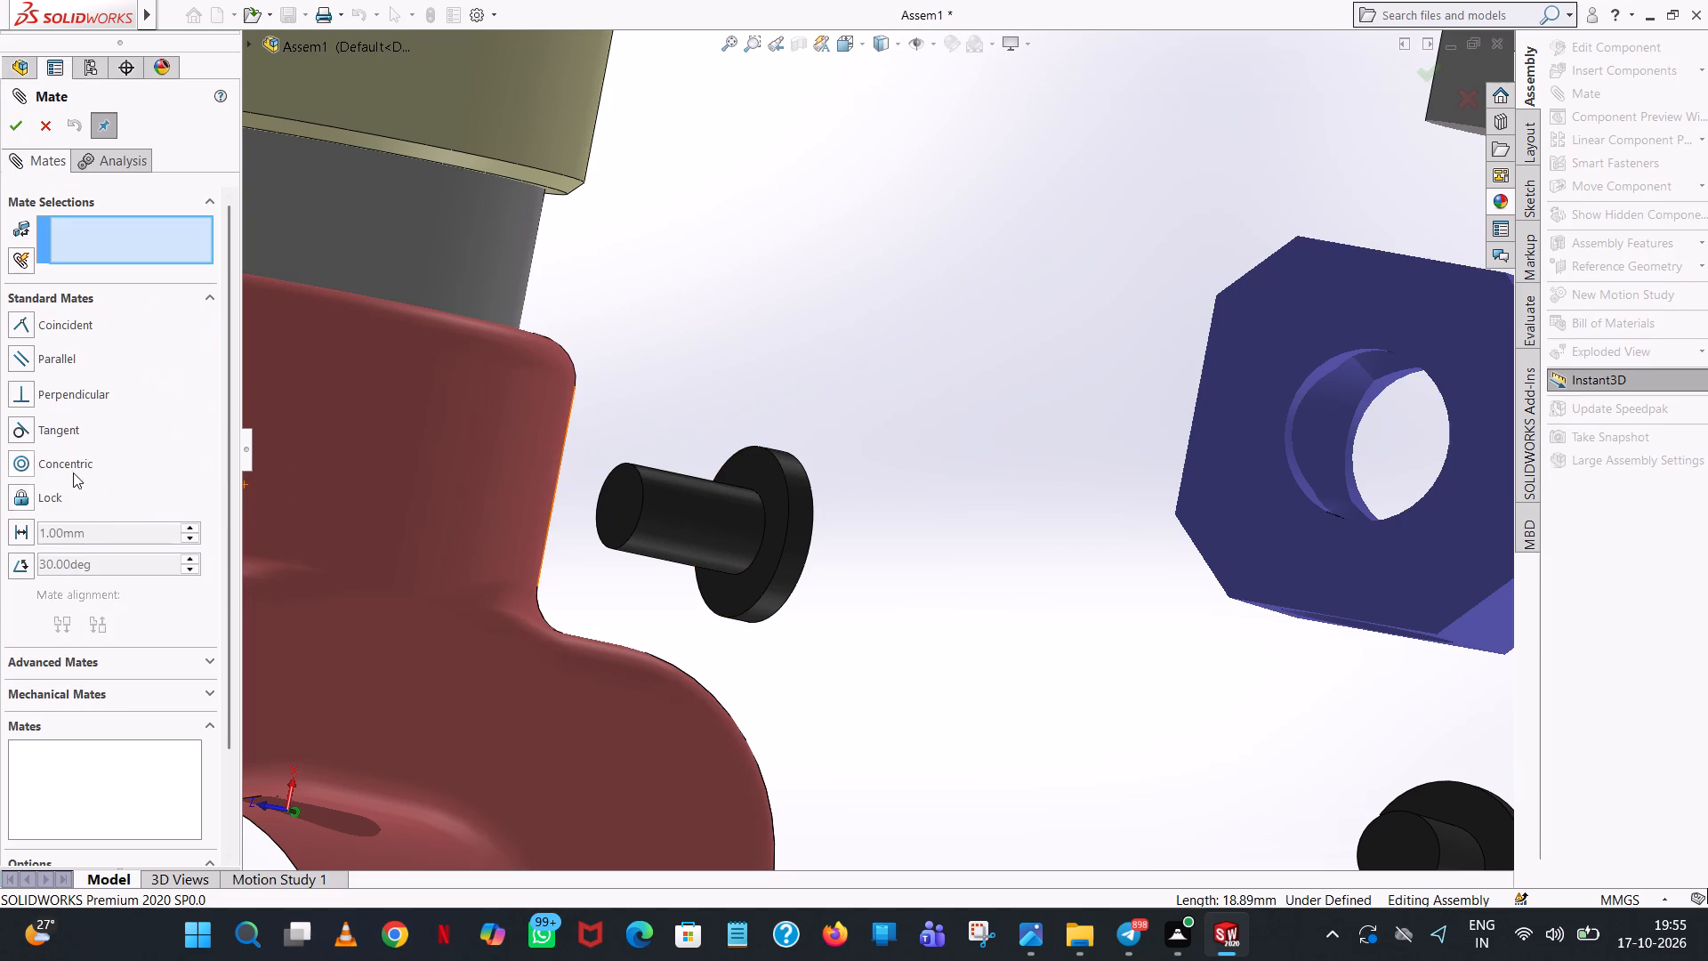
click(70, 462)
click(681, 502)
middle_drag(613, 497, 609, 497)
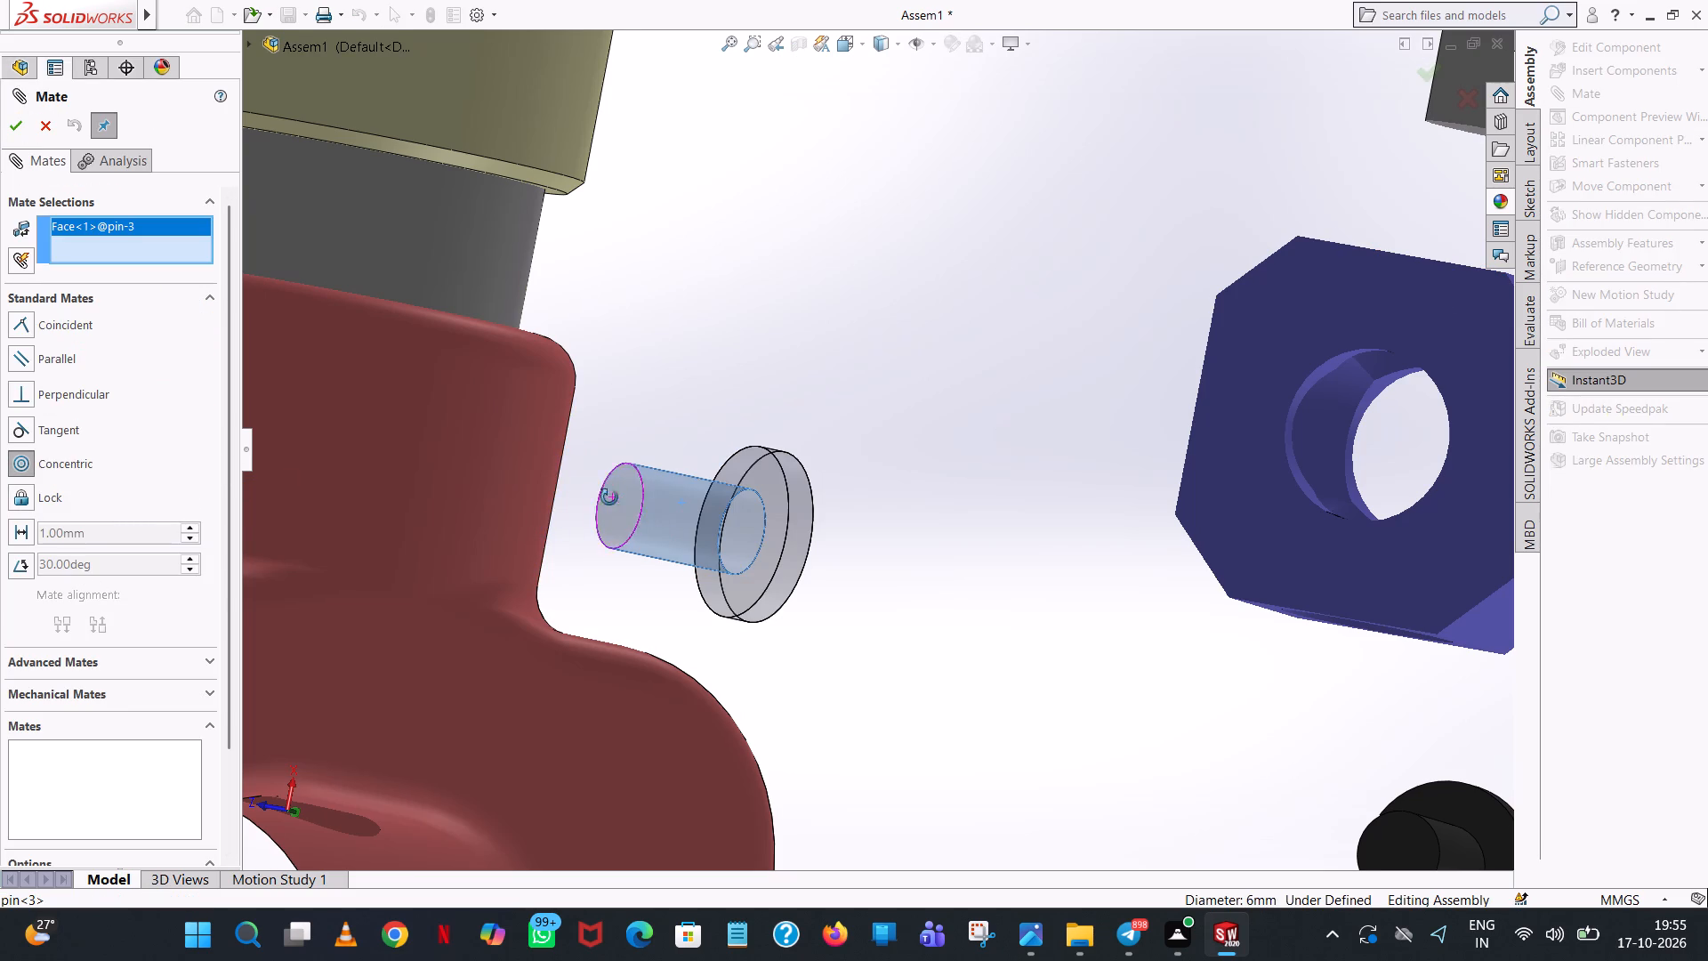
middle_drag(609, 497, 415, 366)
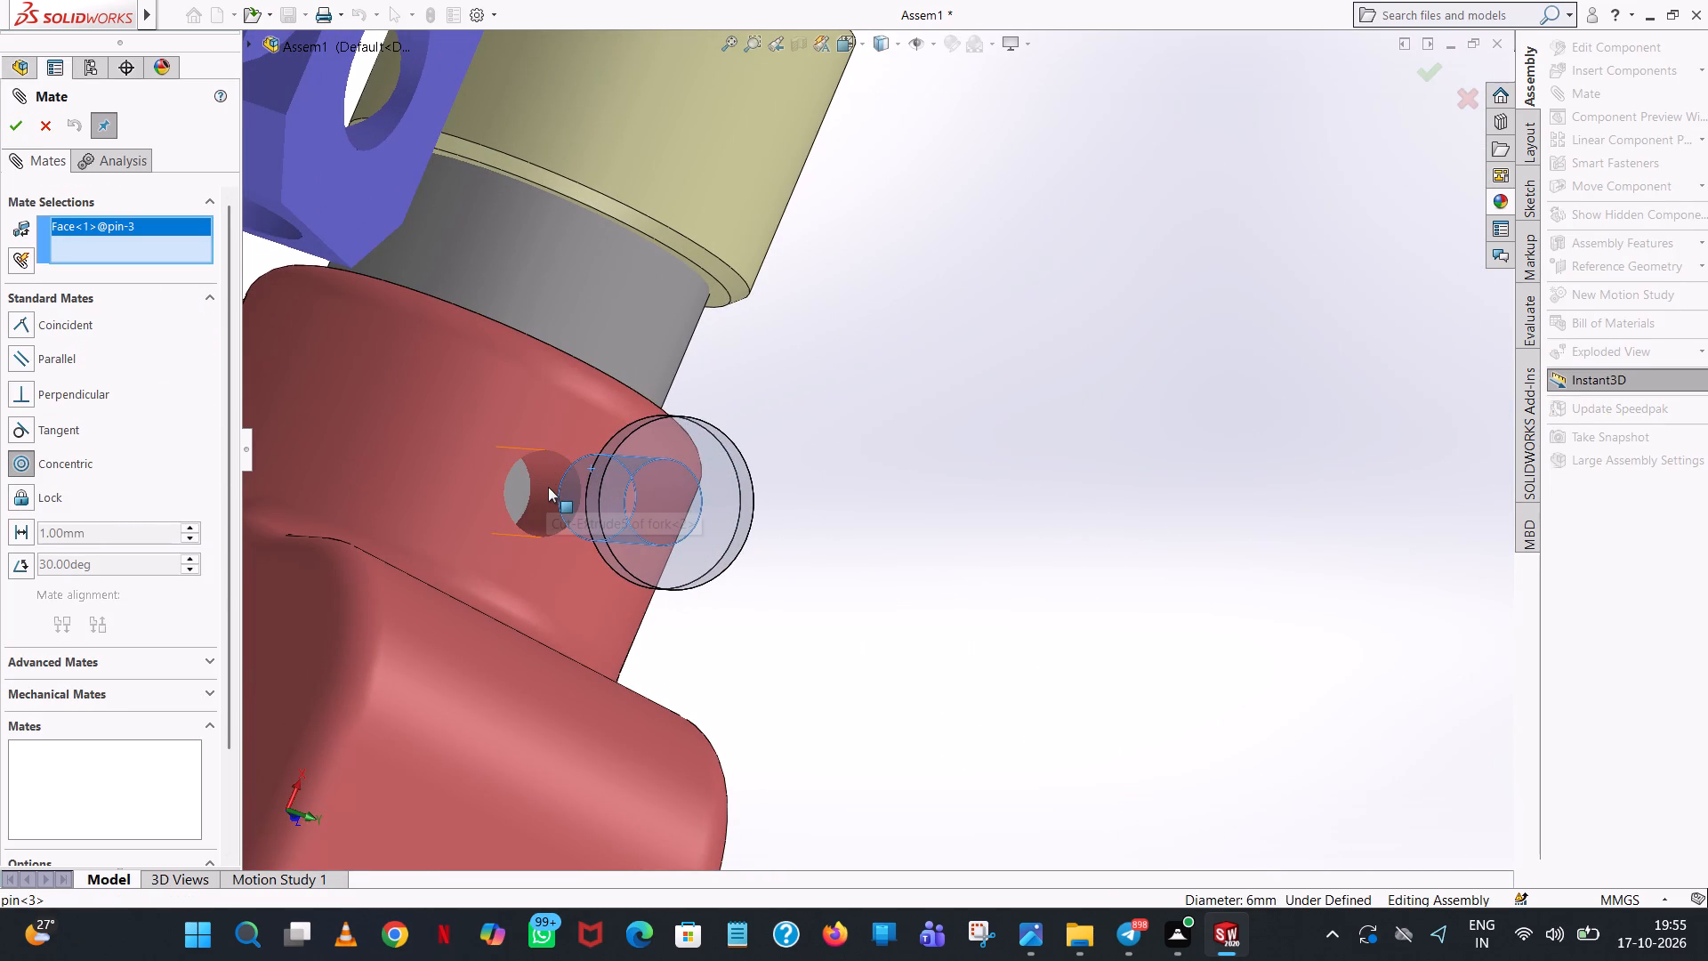
click(549, 487)
click(520, 516)
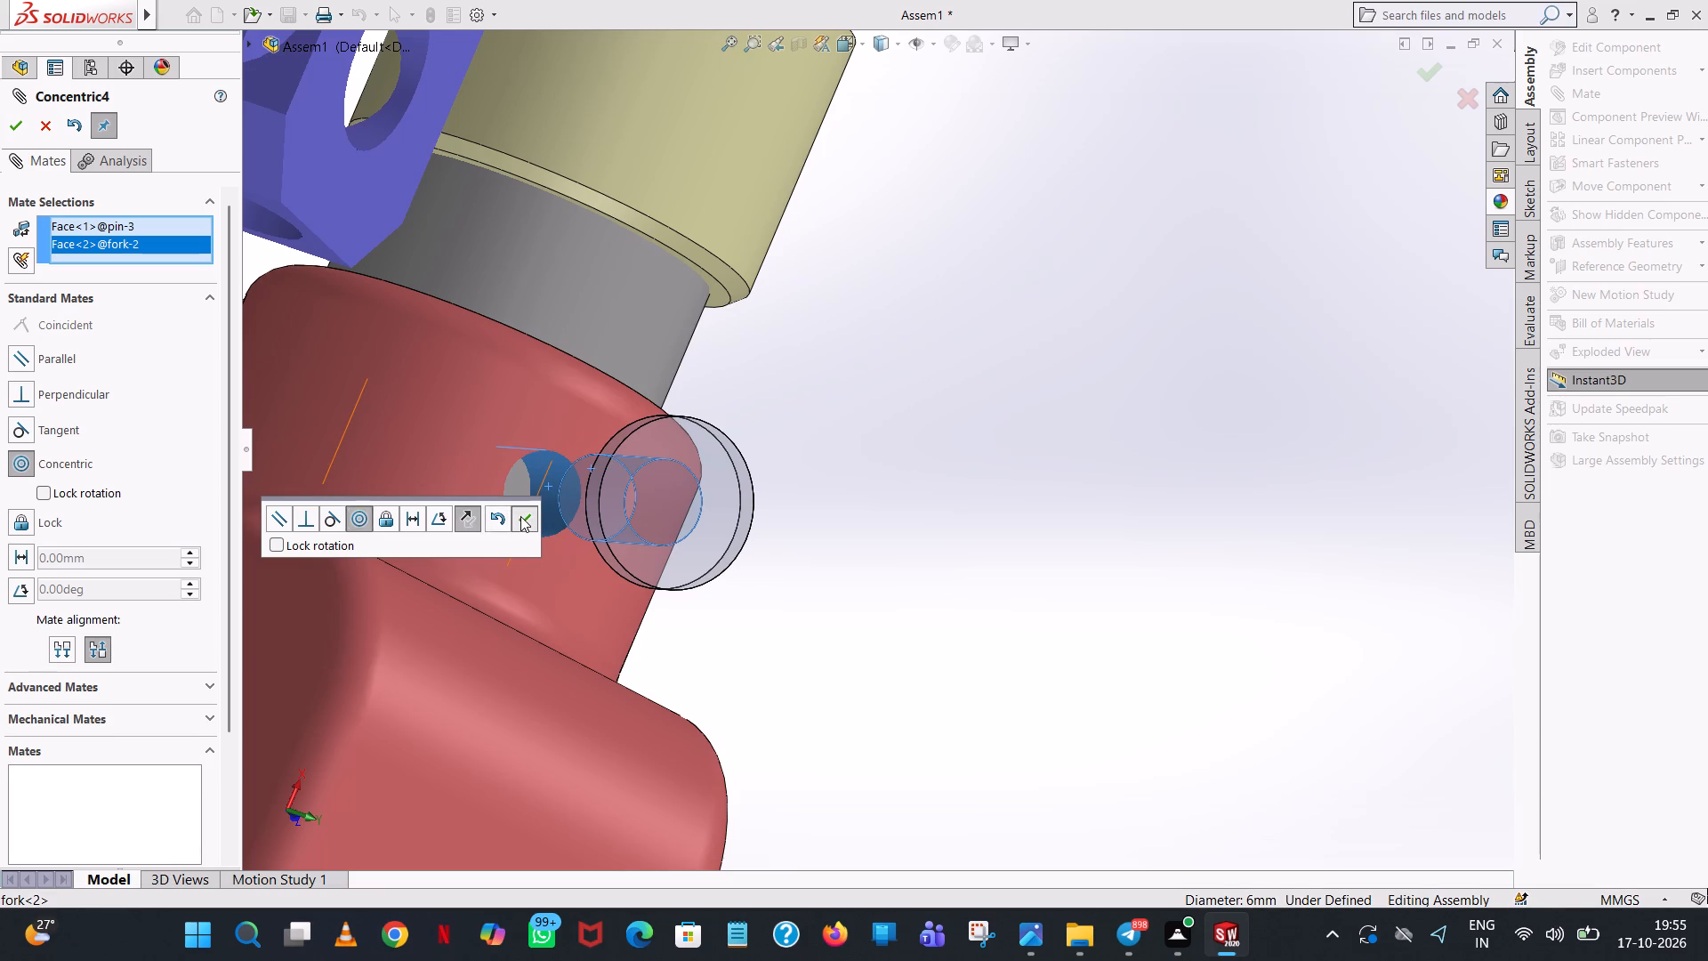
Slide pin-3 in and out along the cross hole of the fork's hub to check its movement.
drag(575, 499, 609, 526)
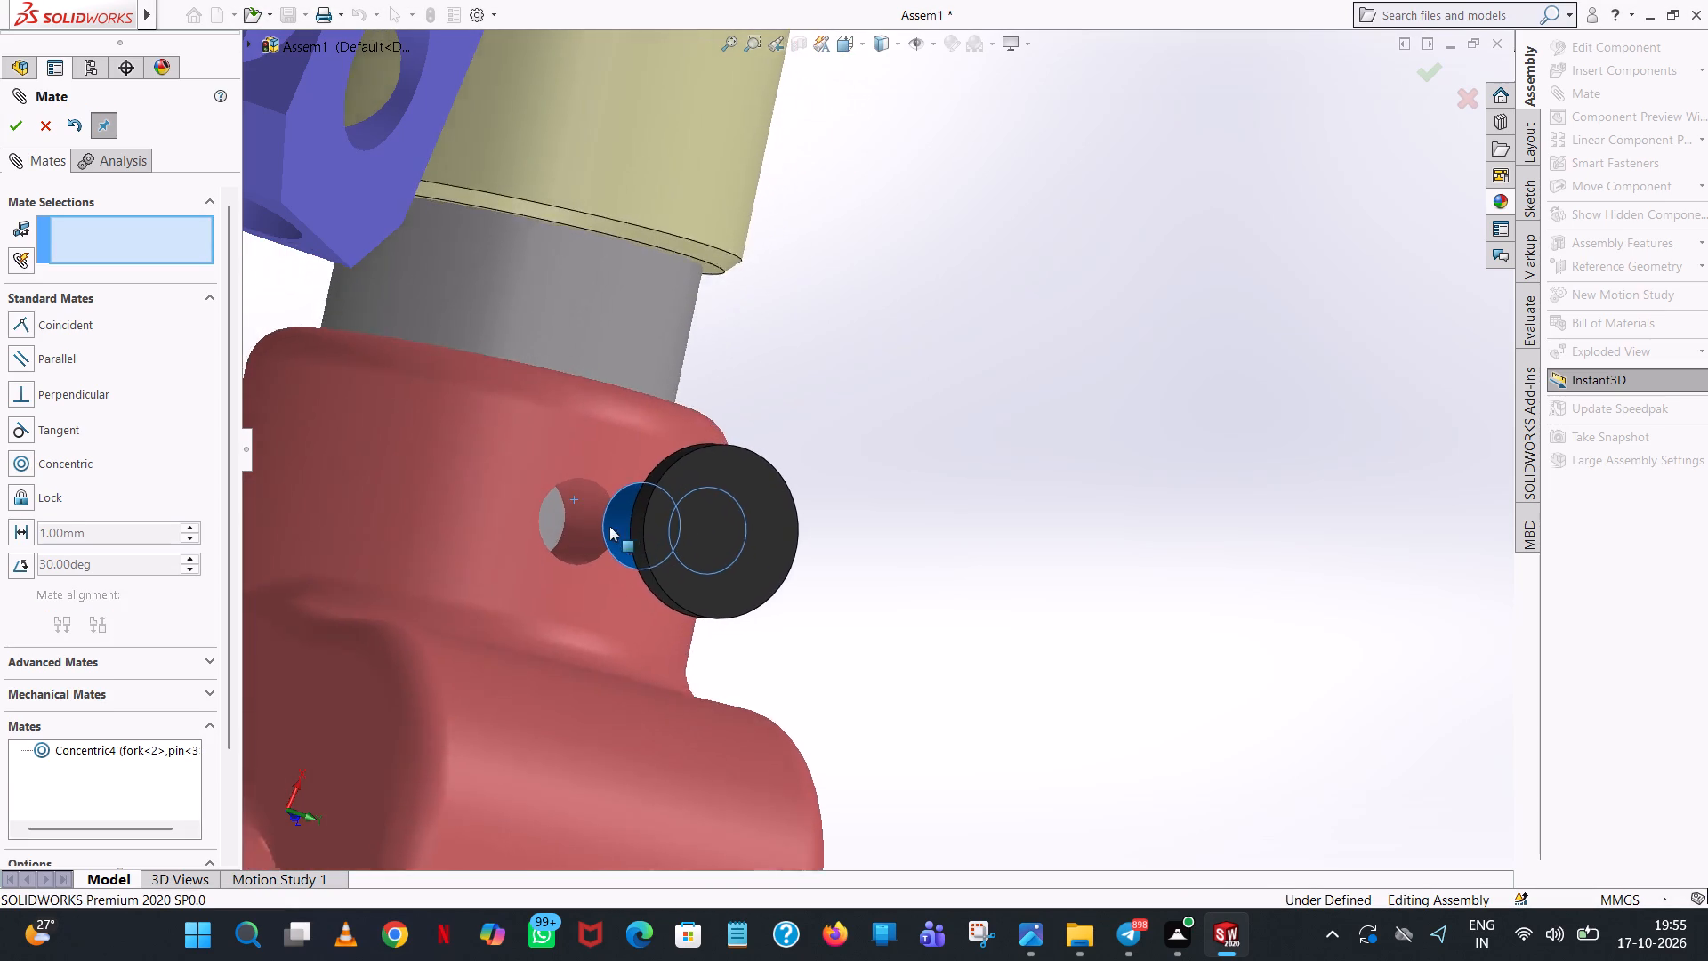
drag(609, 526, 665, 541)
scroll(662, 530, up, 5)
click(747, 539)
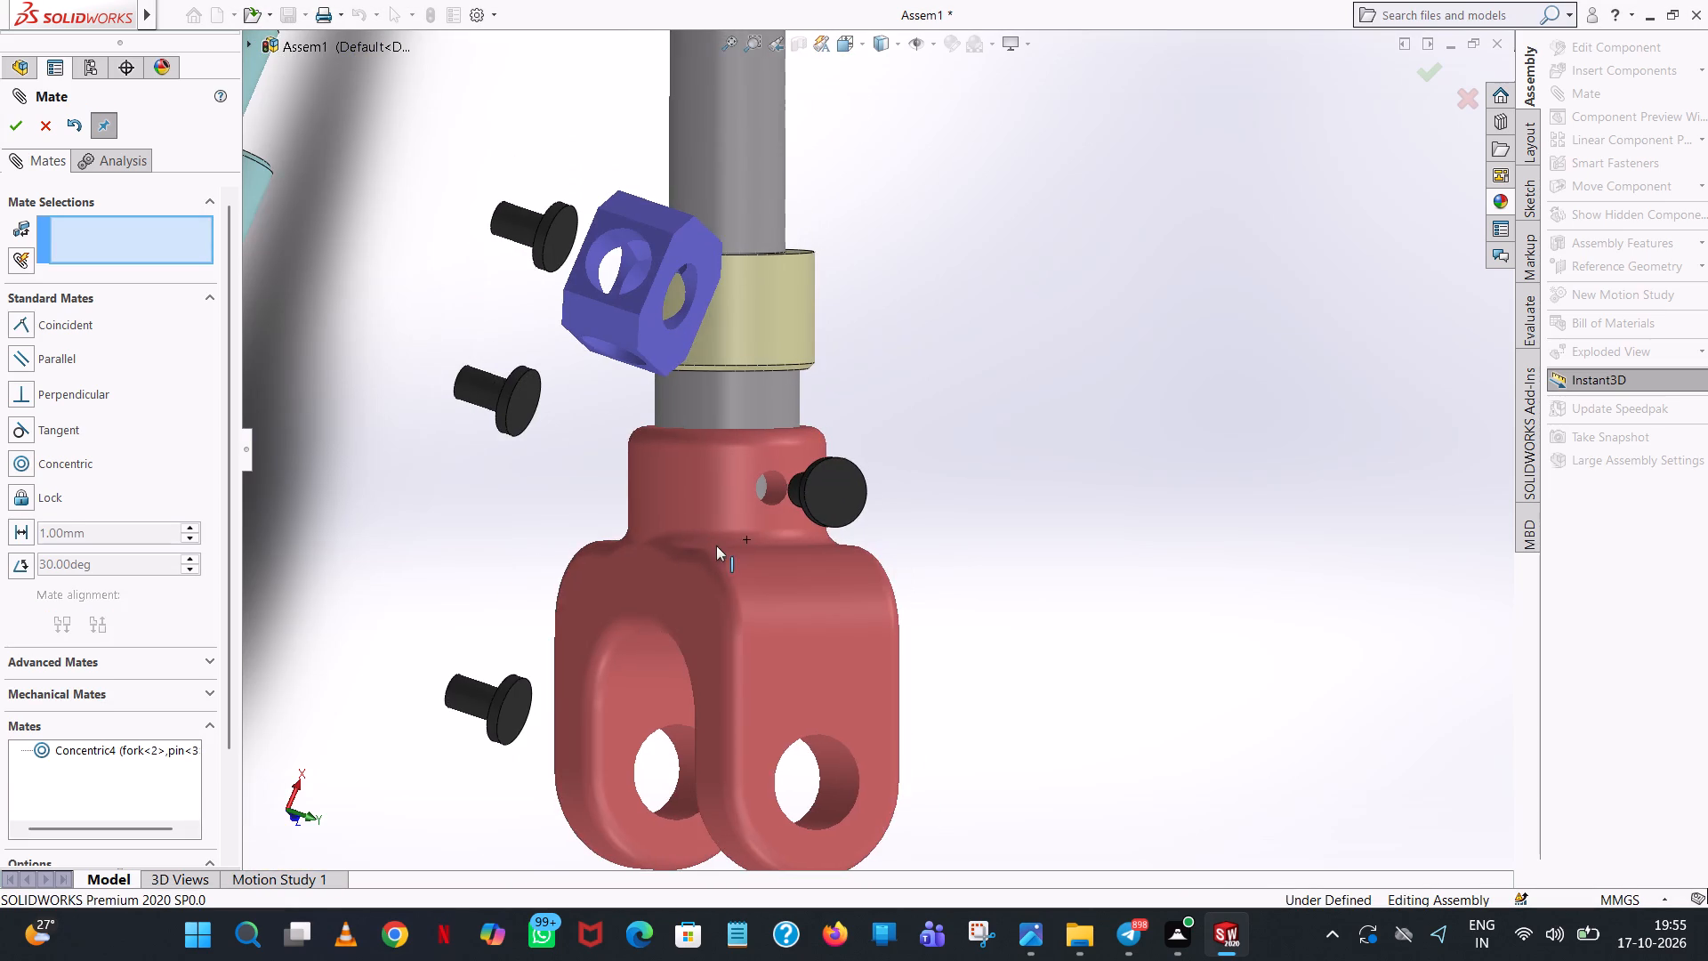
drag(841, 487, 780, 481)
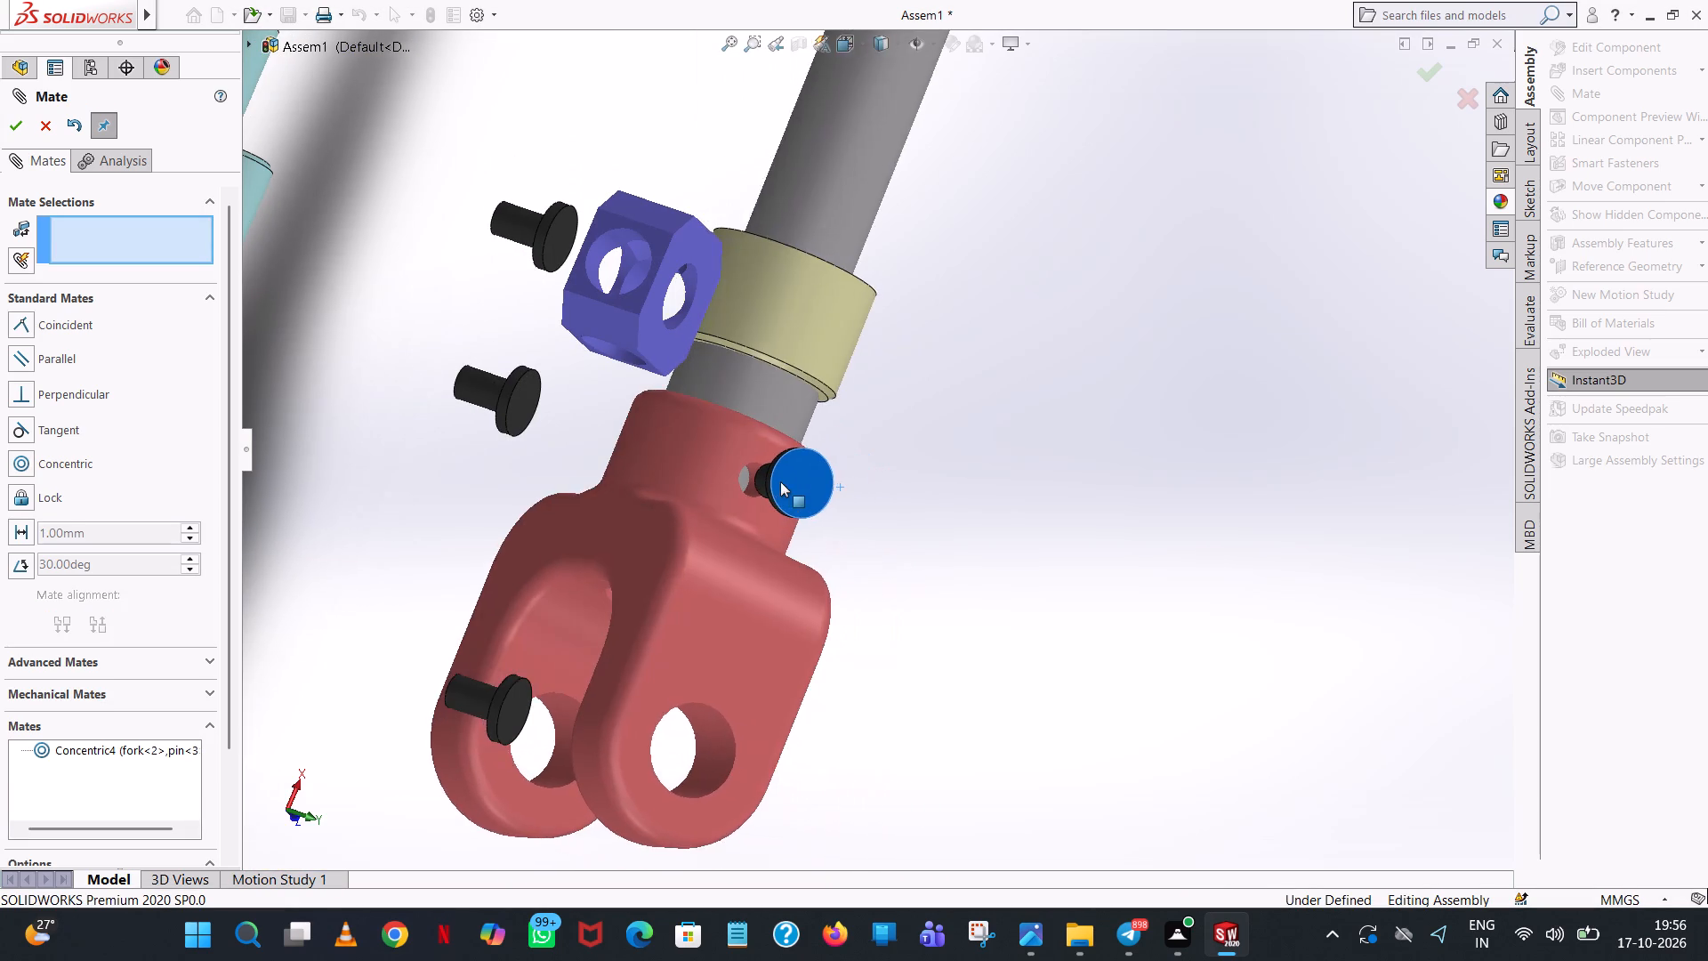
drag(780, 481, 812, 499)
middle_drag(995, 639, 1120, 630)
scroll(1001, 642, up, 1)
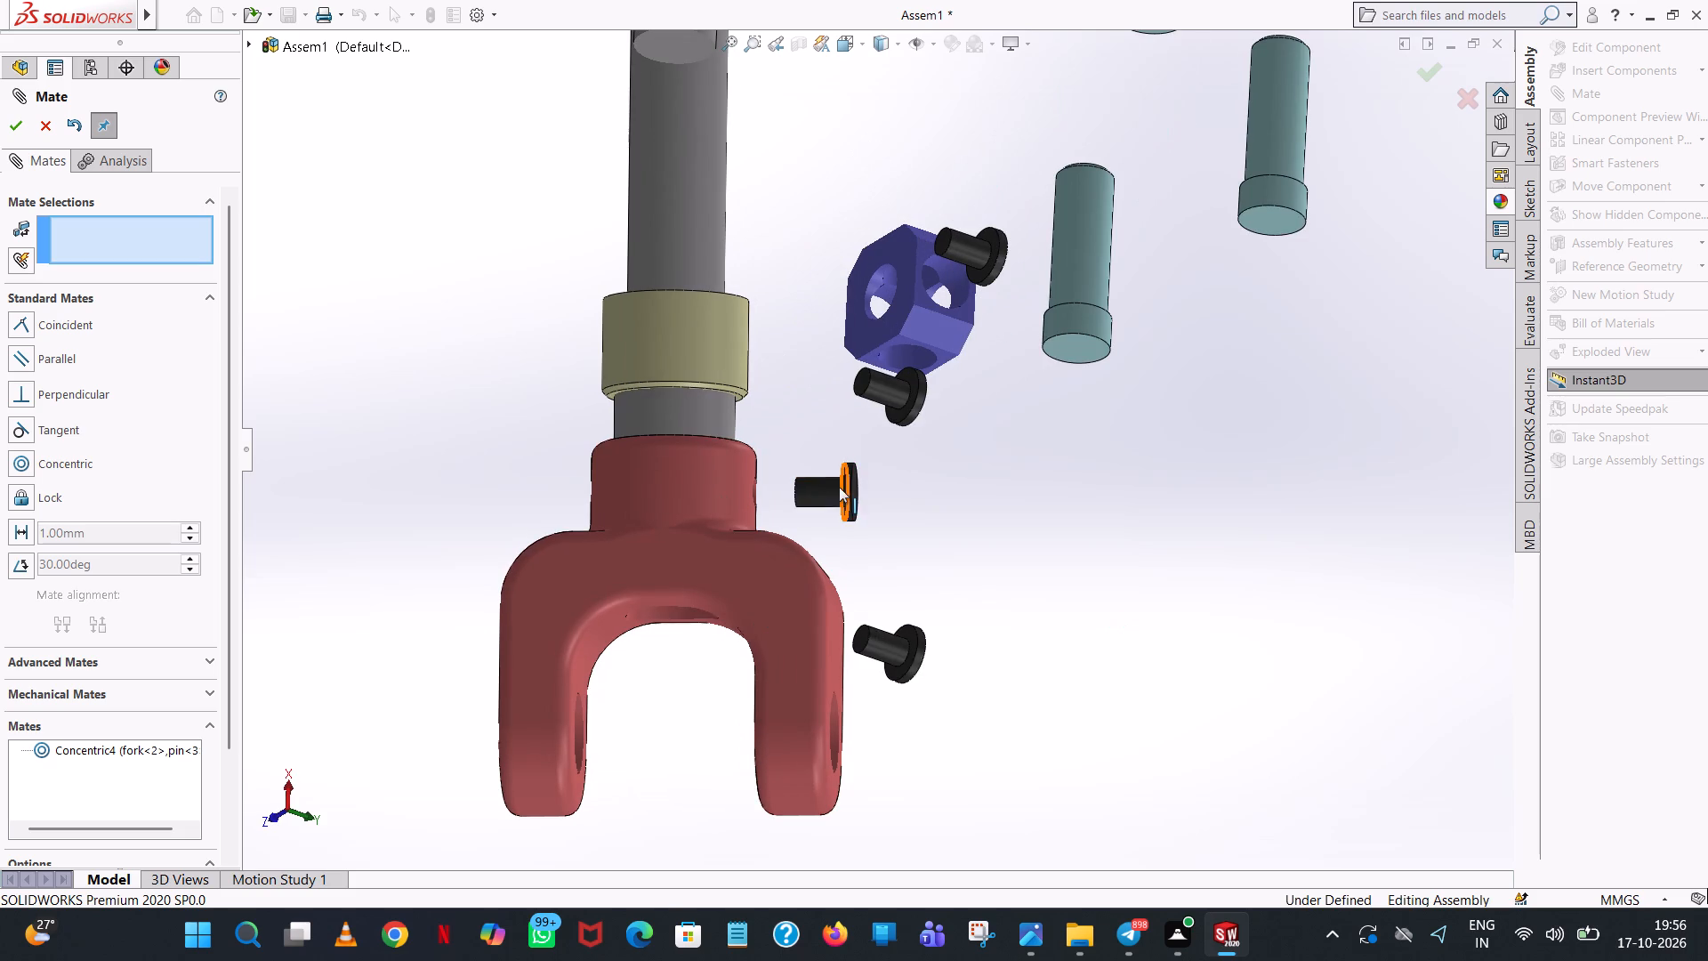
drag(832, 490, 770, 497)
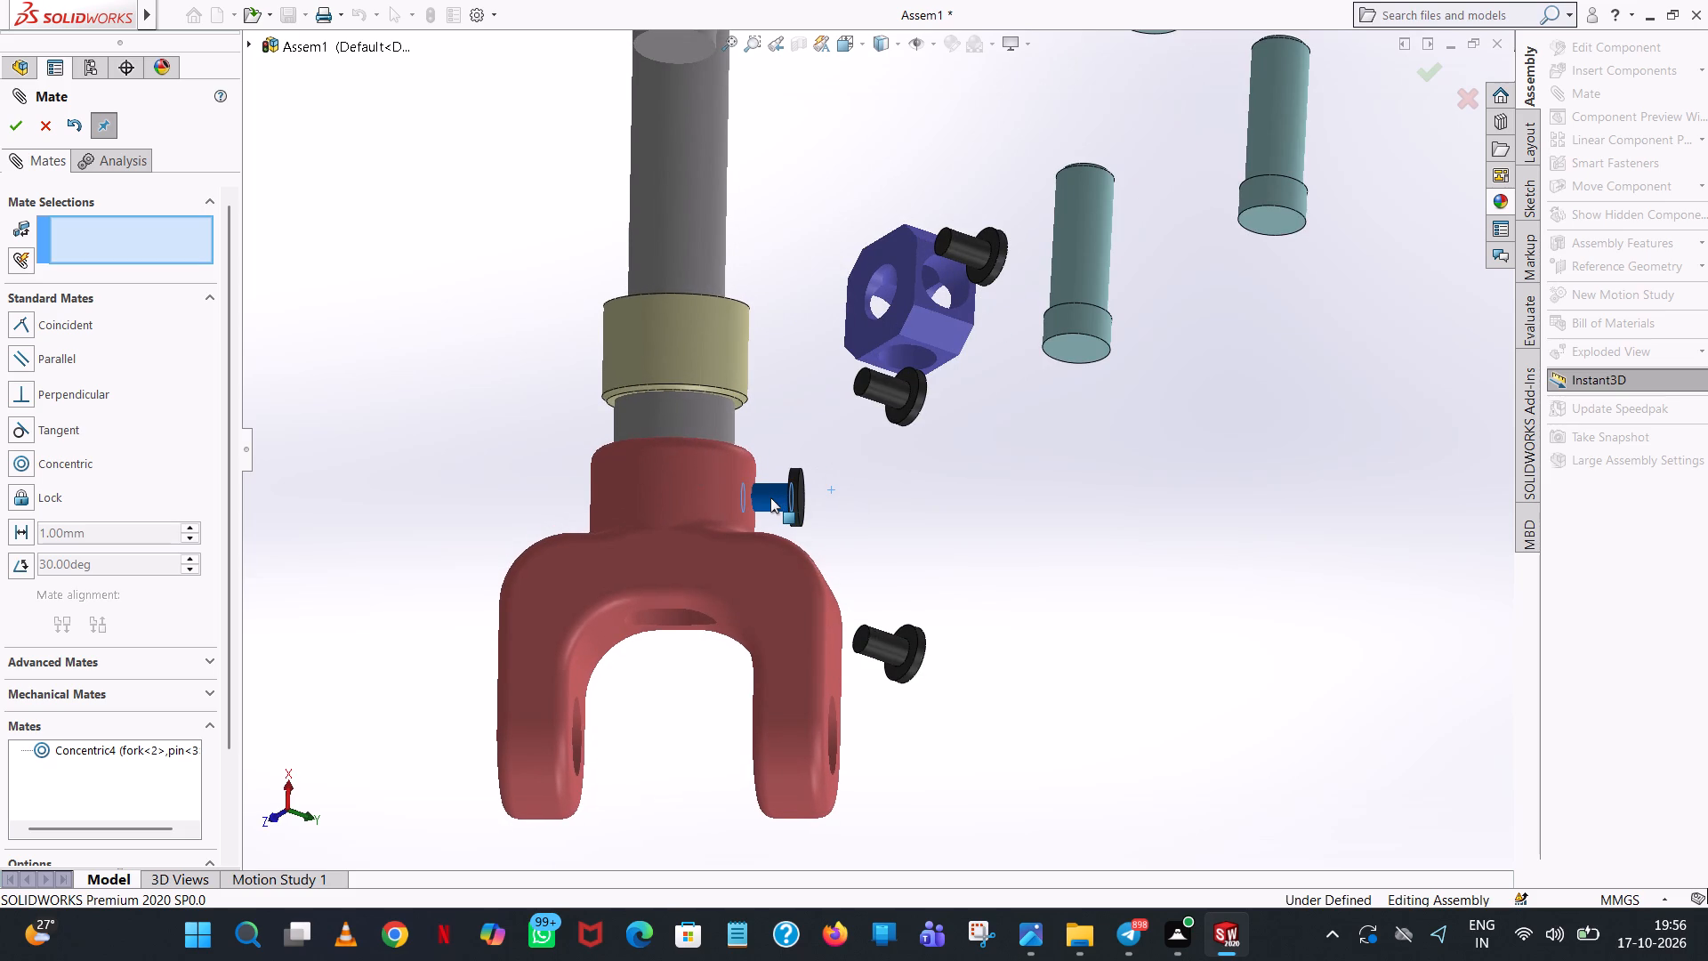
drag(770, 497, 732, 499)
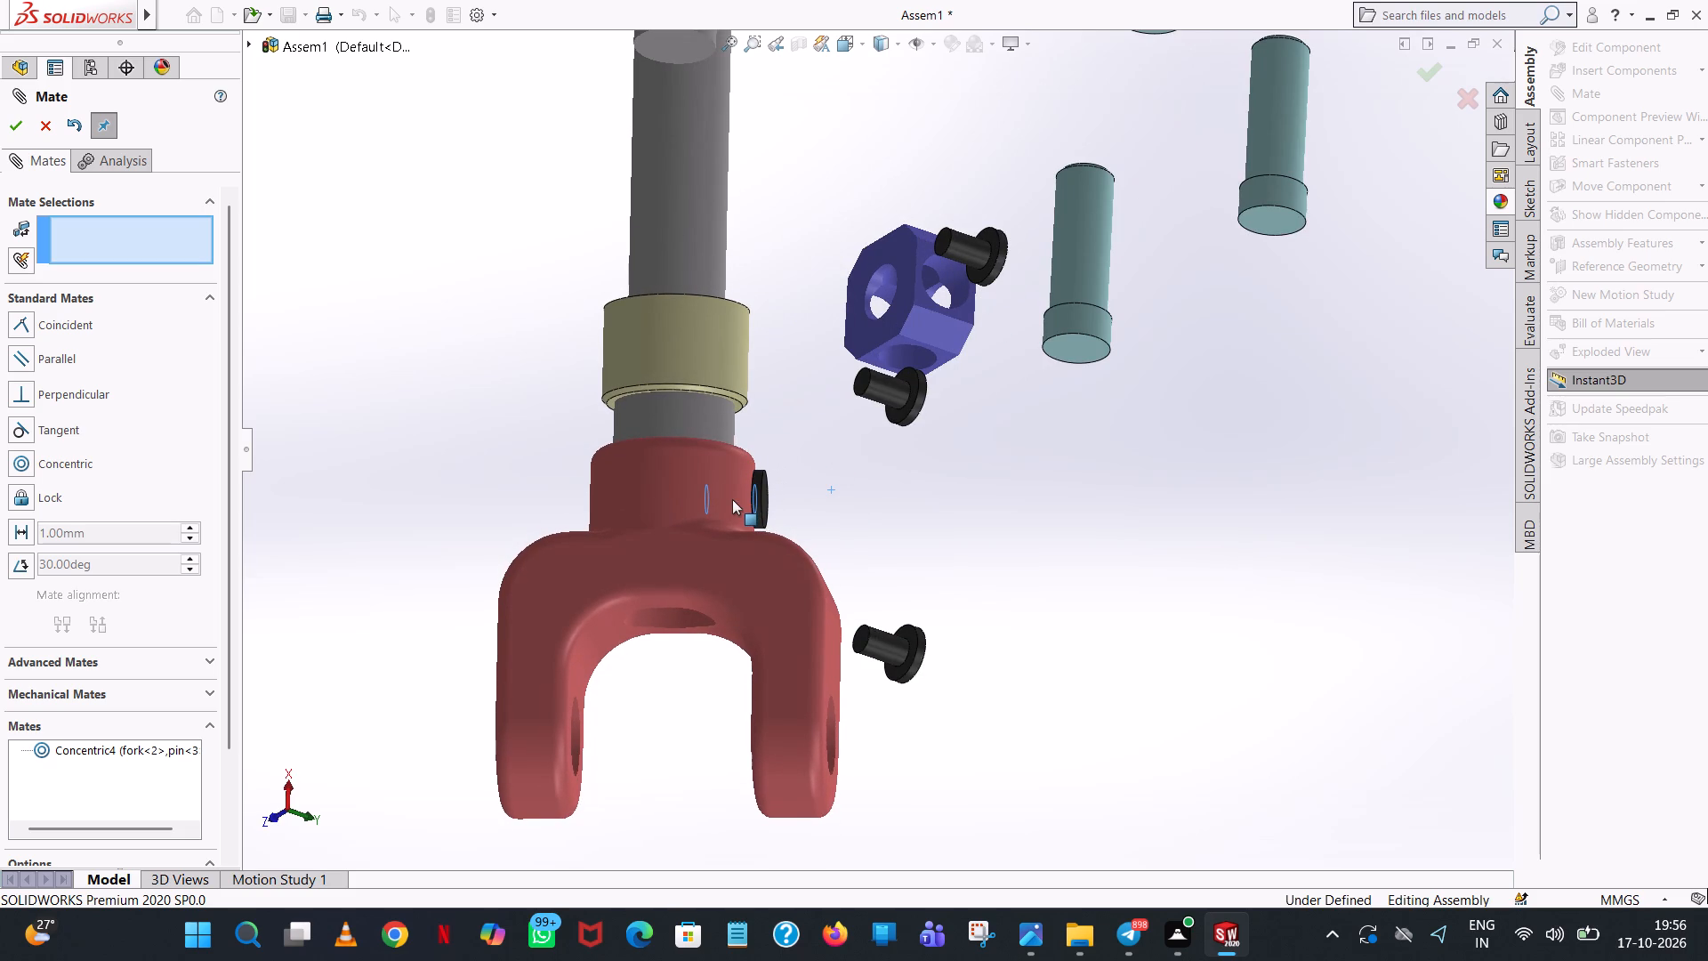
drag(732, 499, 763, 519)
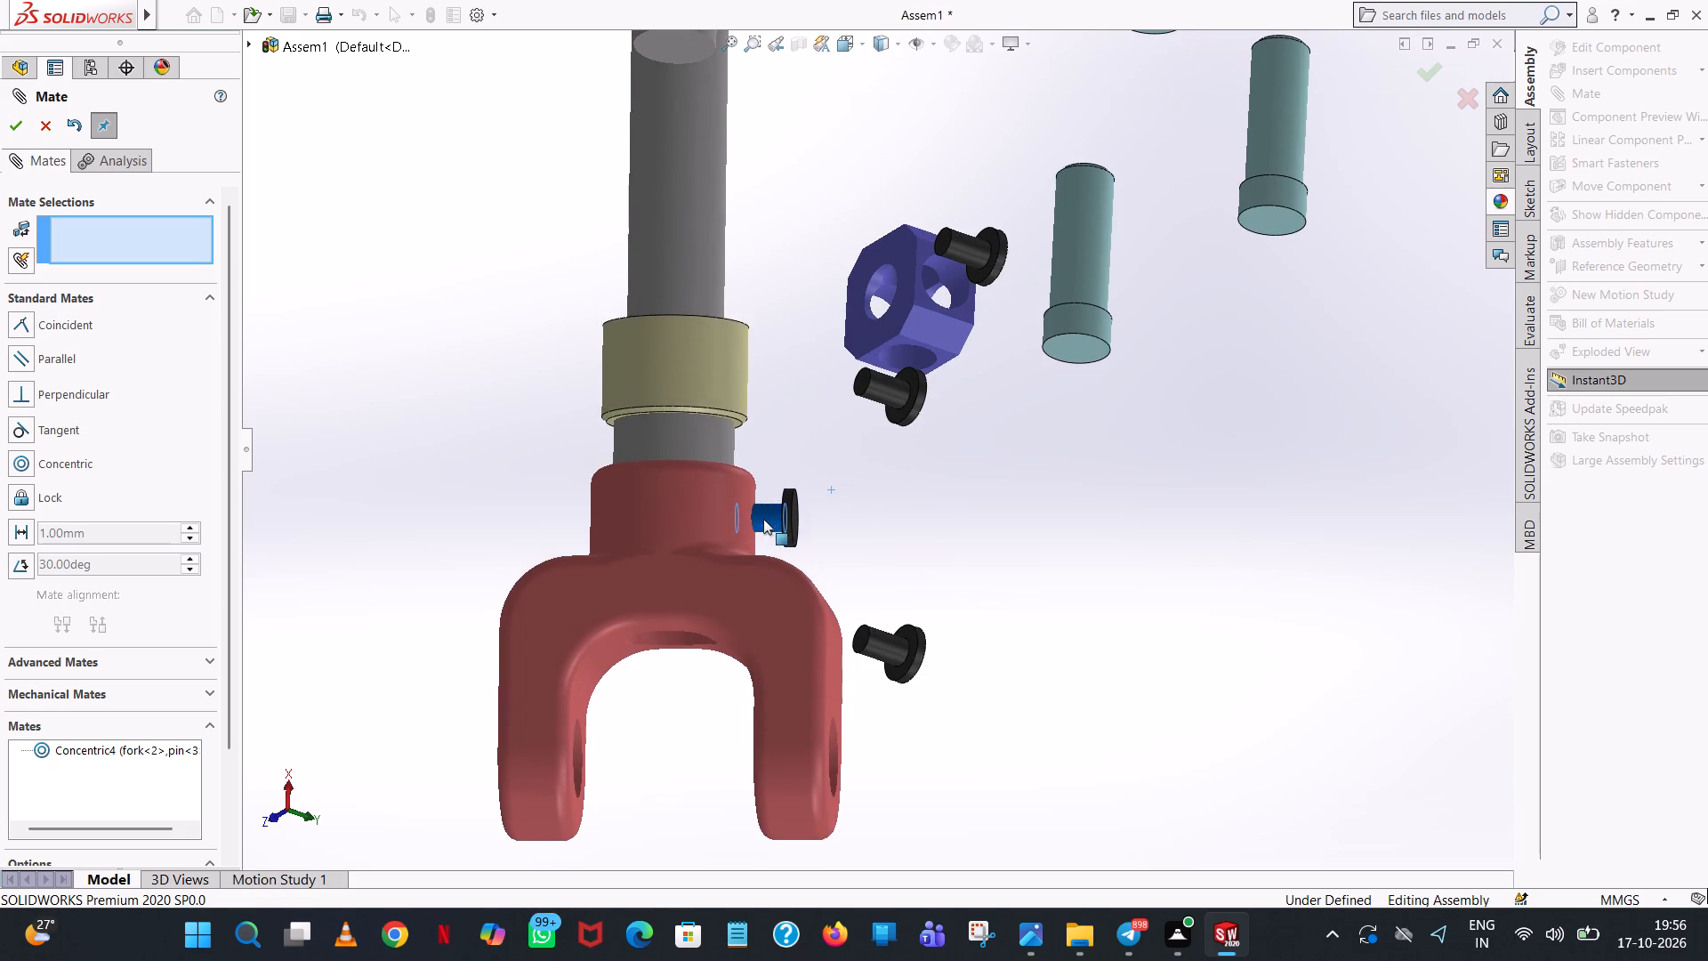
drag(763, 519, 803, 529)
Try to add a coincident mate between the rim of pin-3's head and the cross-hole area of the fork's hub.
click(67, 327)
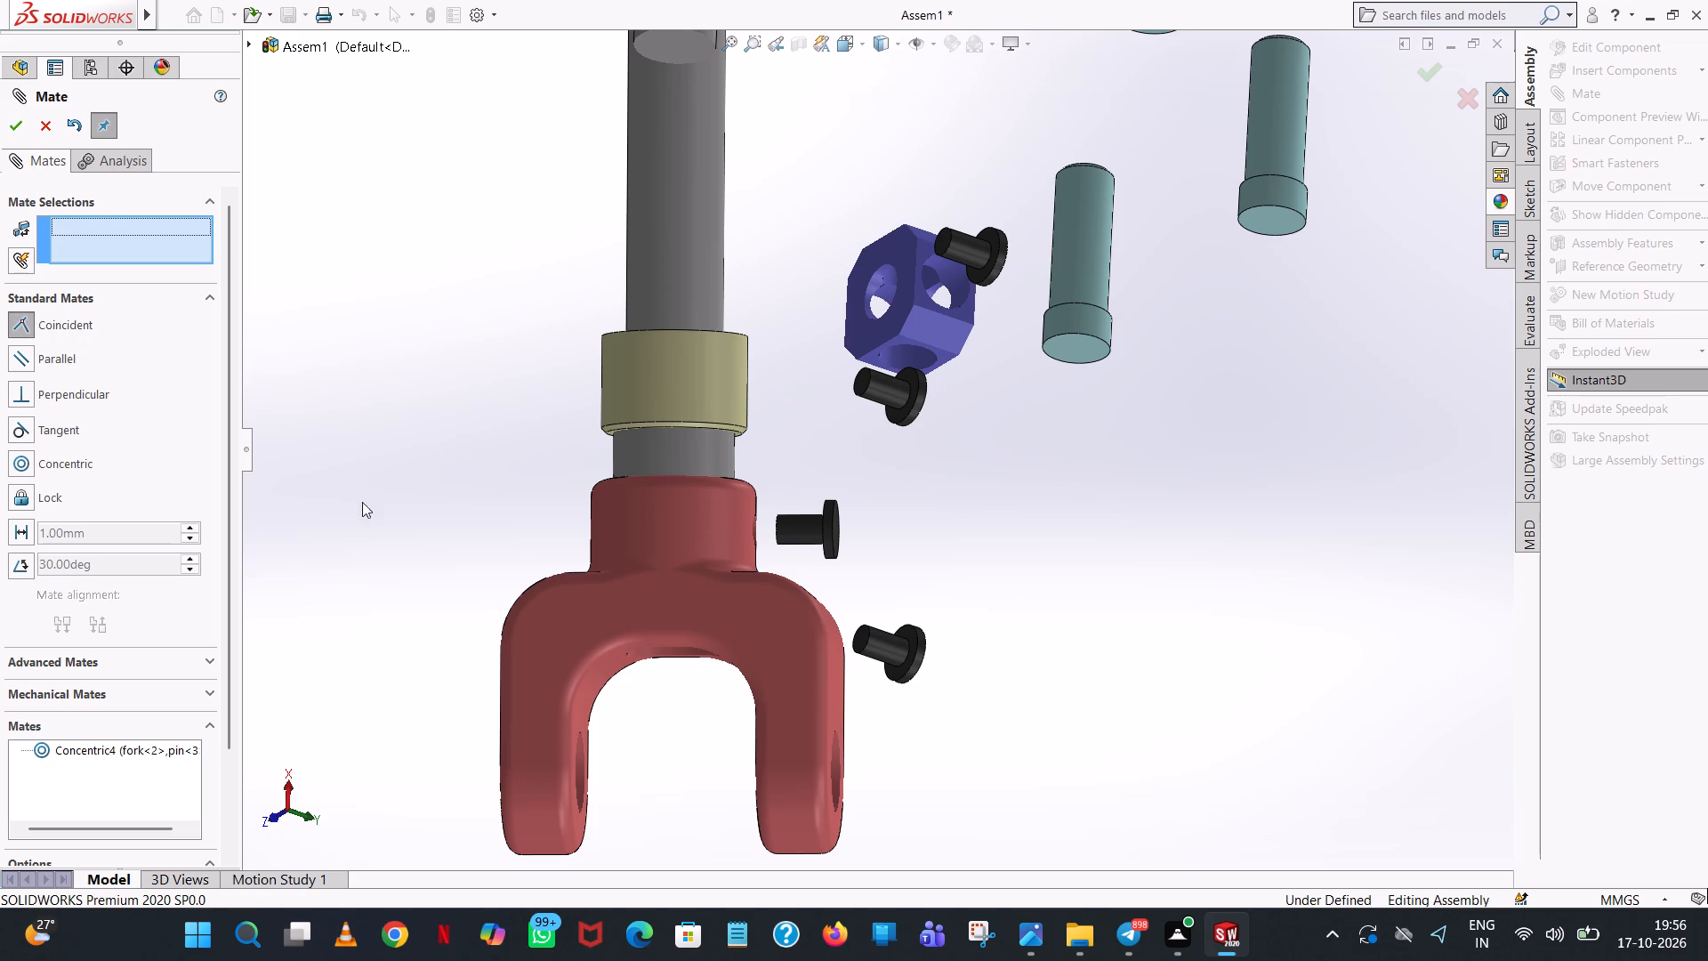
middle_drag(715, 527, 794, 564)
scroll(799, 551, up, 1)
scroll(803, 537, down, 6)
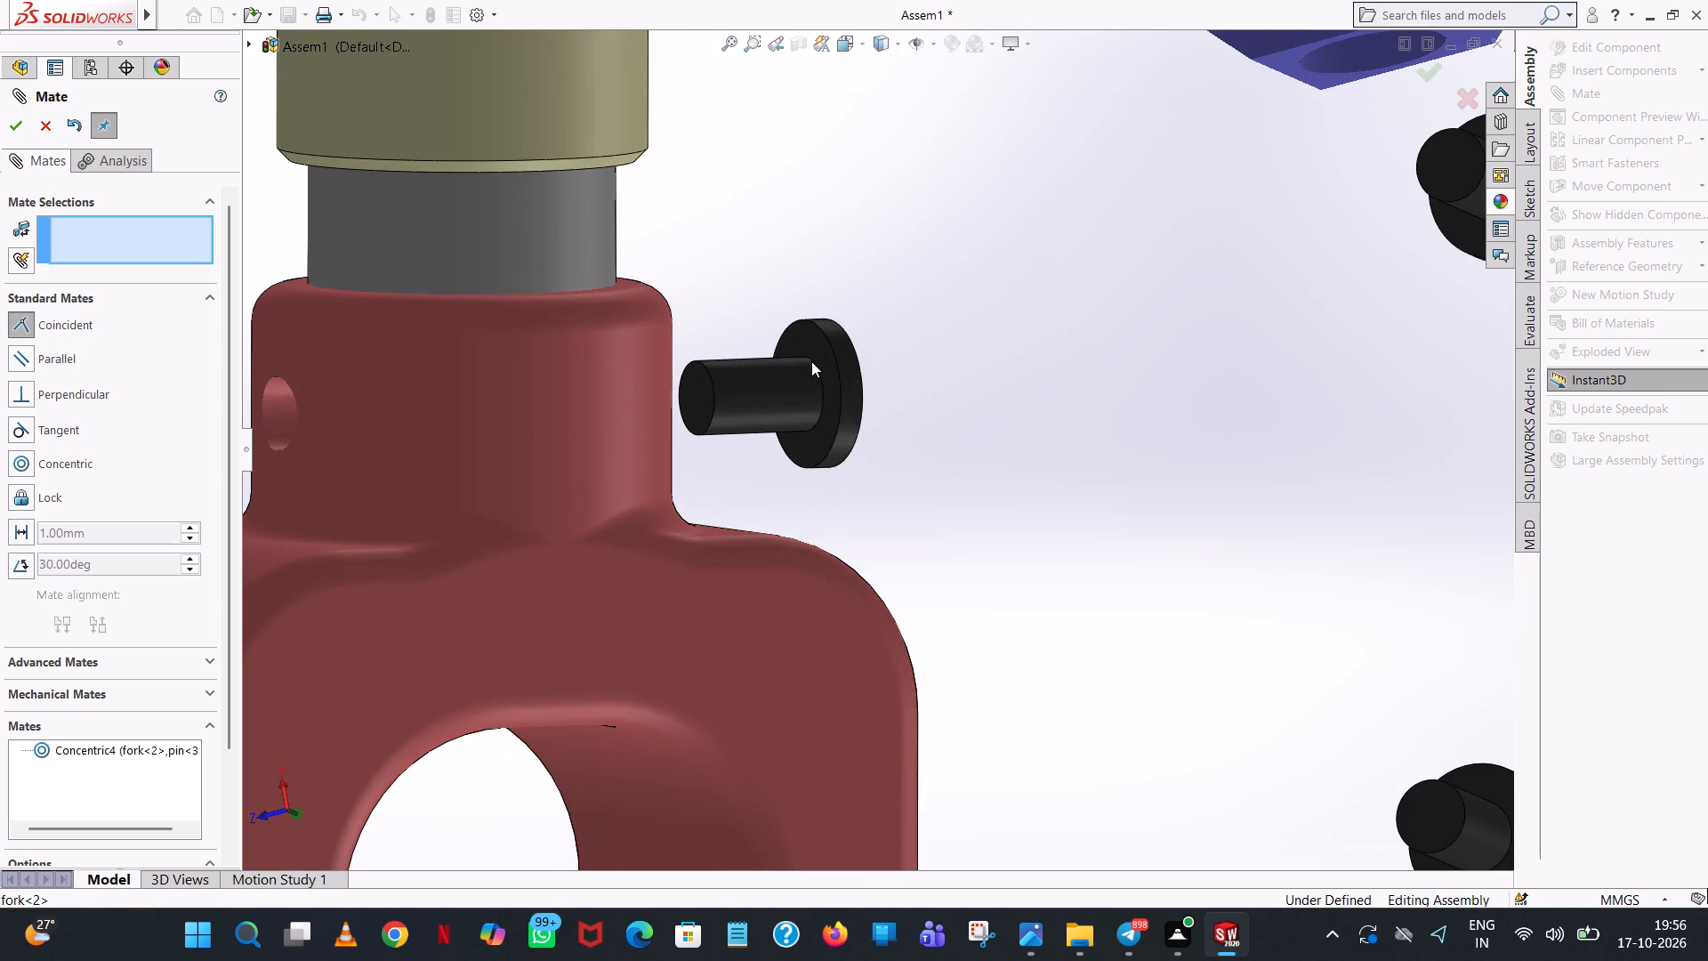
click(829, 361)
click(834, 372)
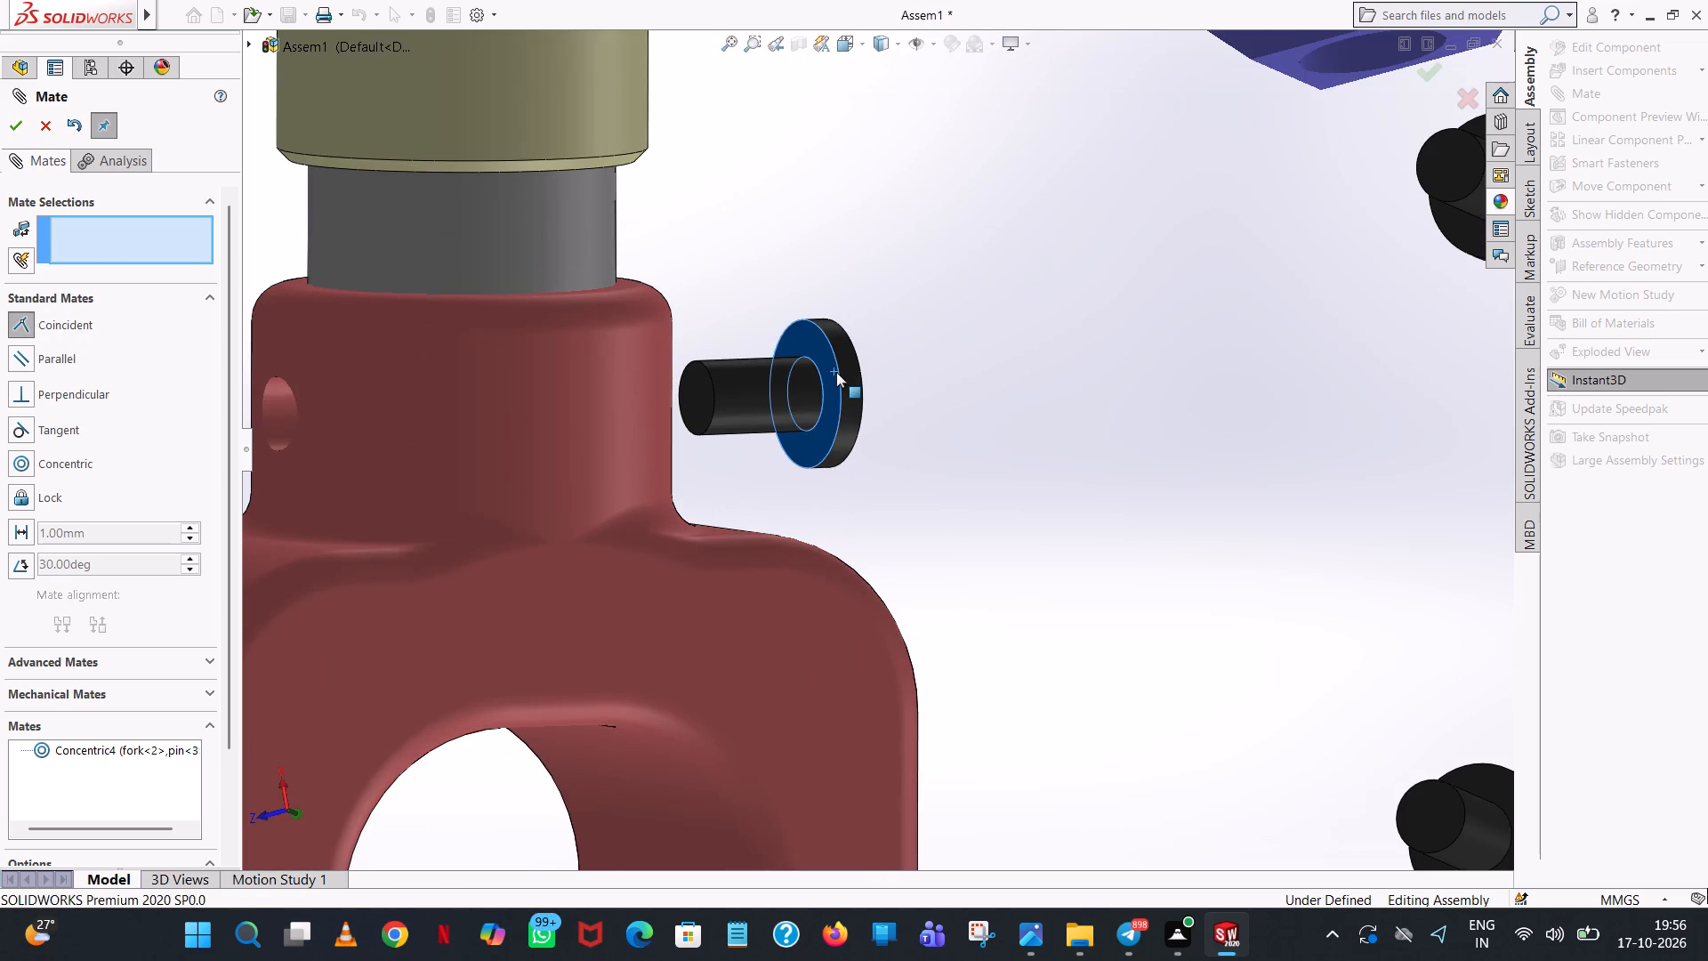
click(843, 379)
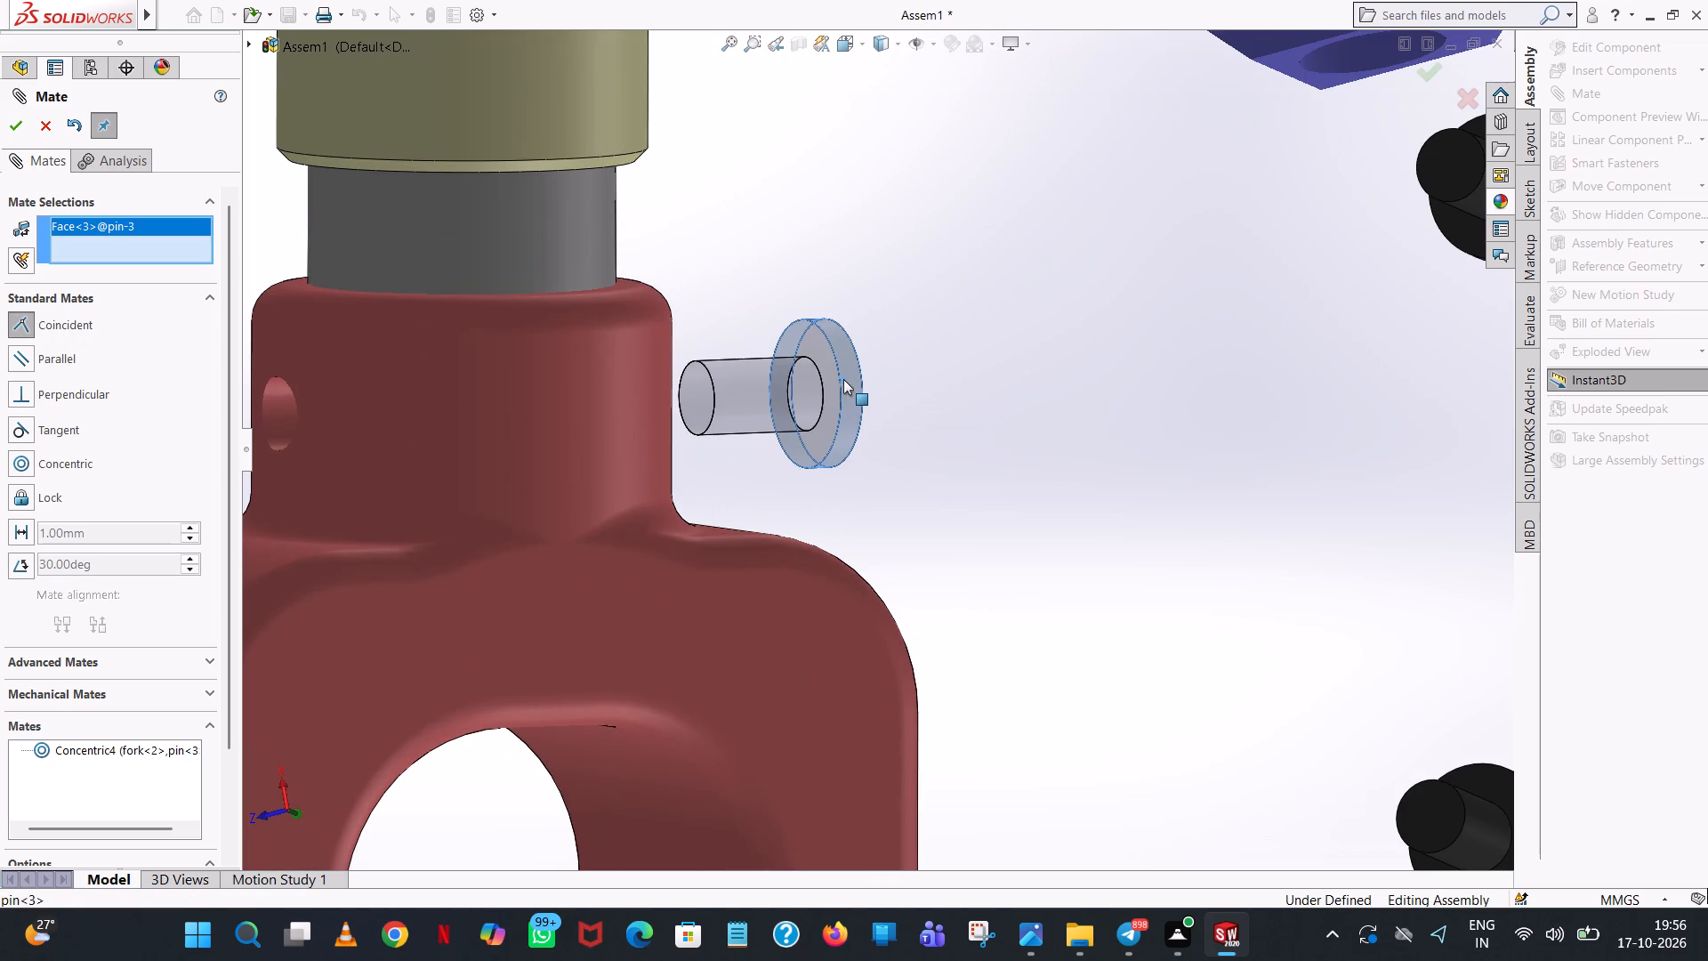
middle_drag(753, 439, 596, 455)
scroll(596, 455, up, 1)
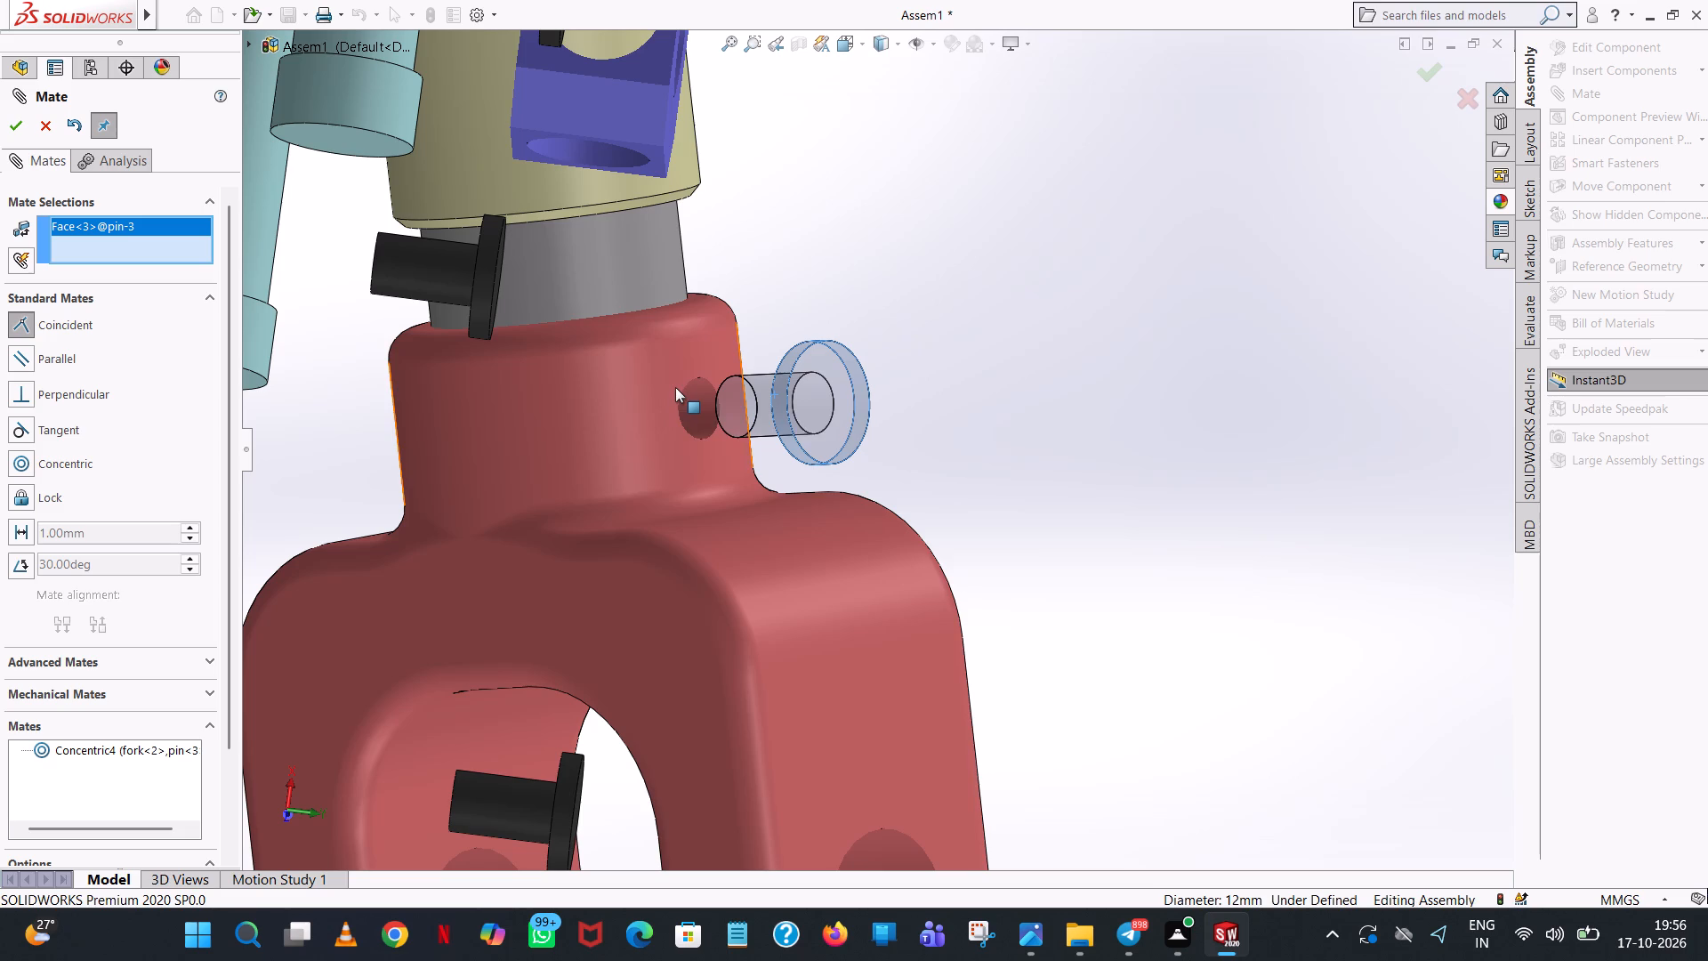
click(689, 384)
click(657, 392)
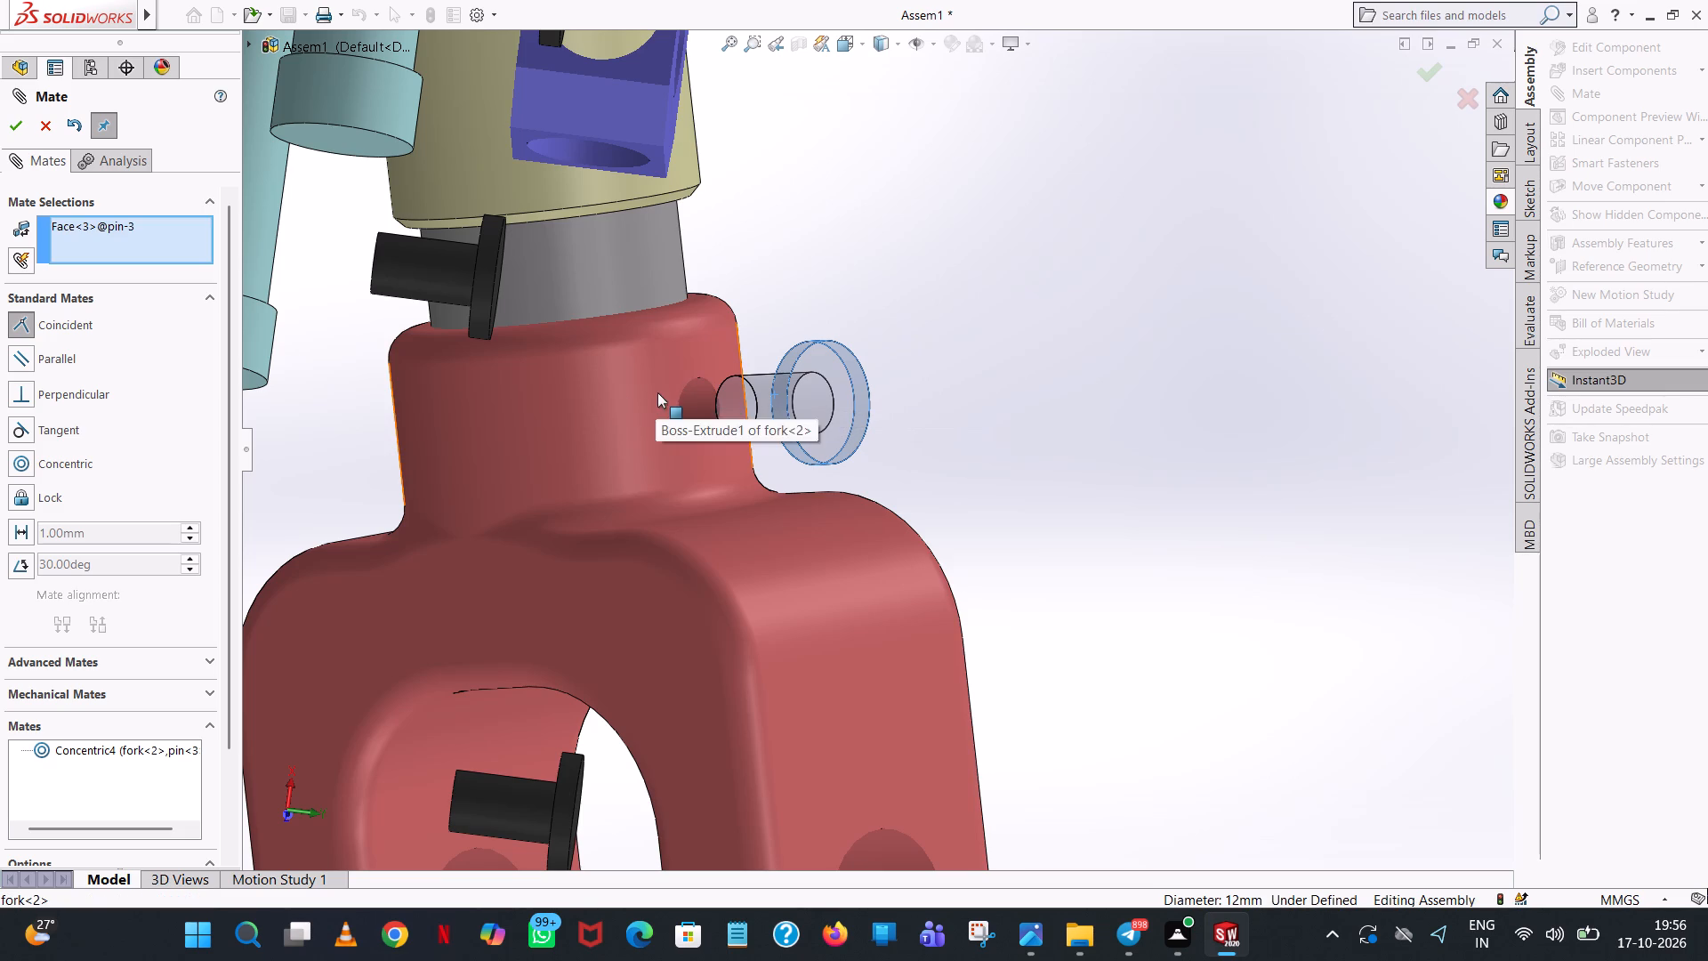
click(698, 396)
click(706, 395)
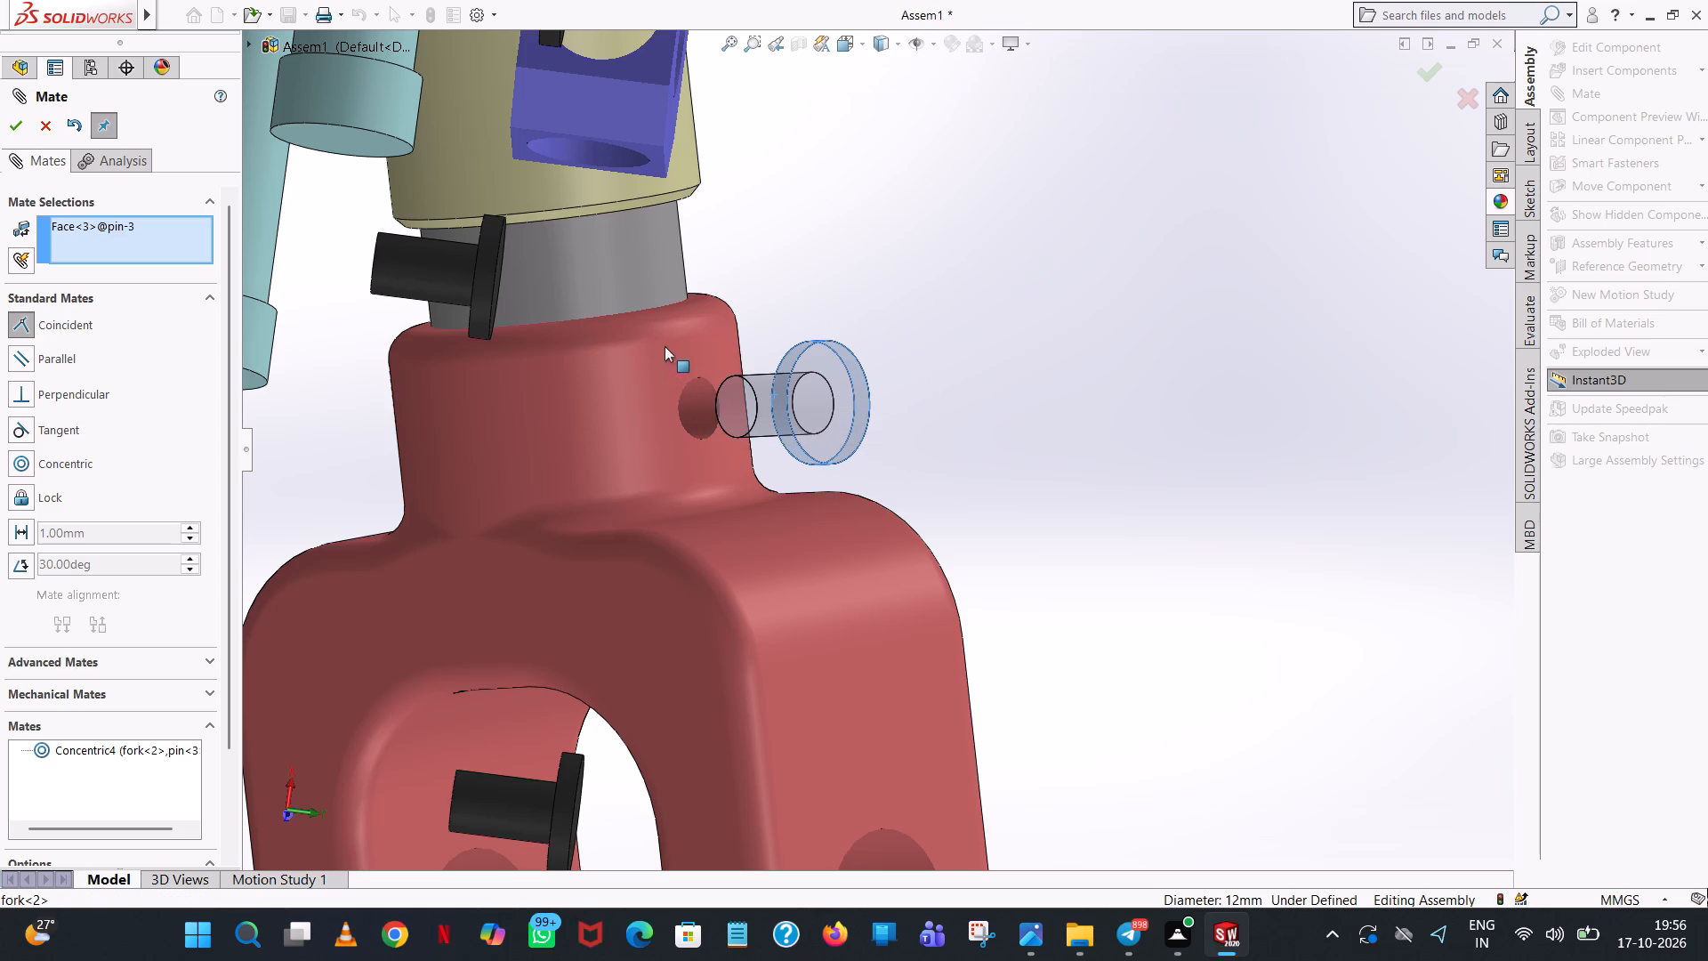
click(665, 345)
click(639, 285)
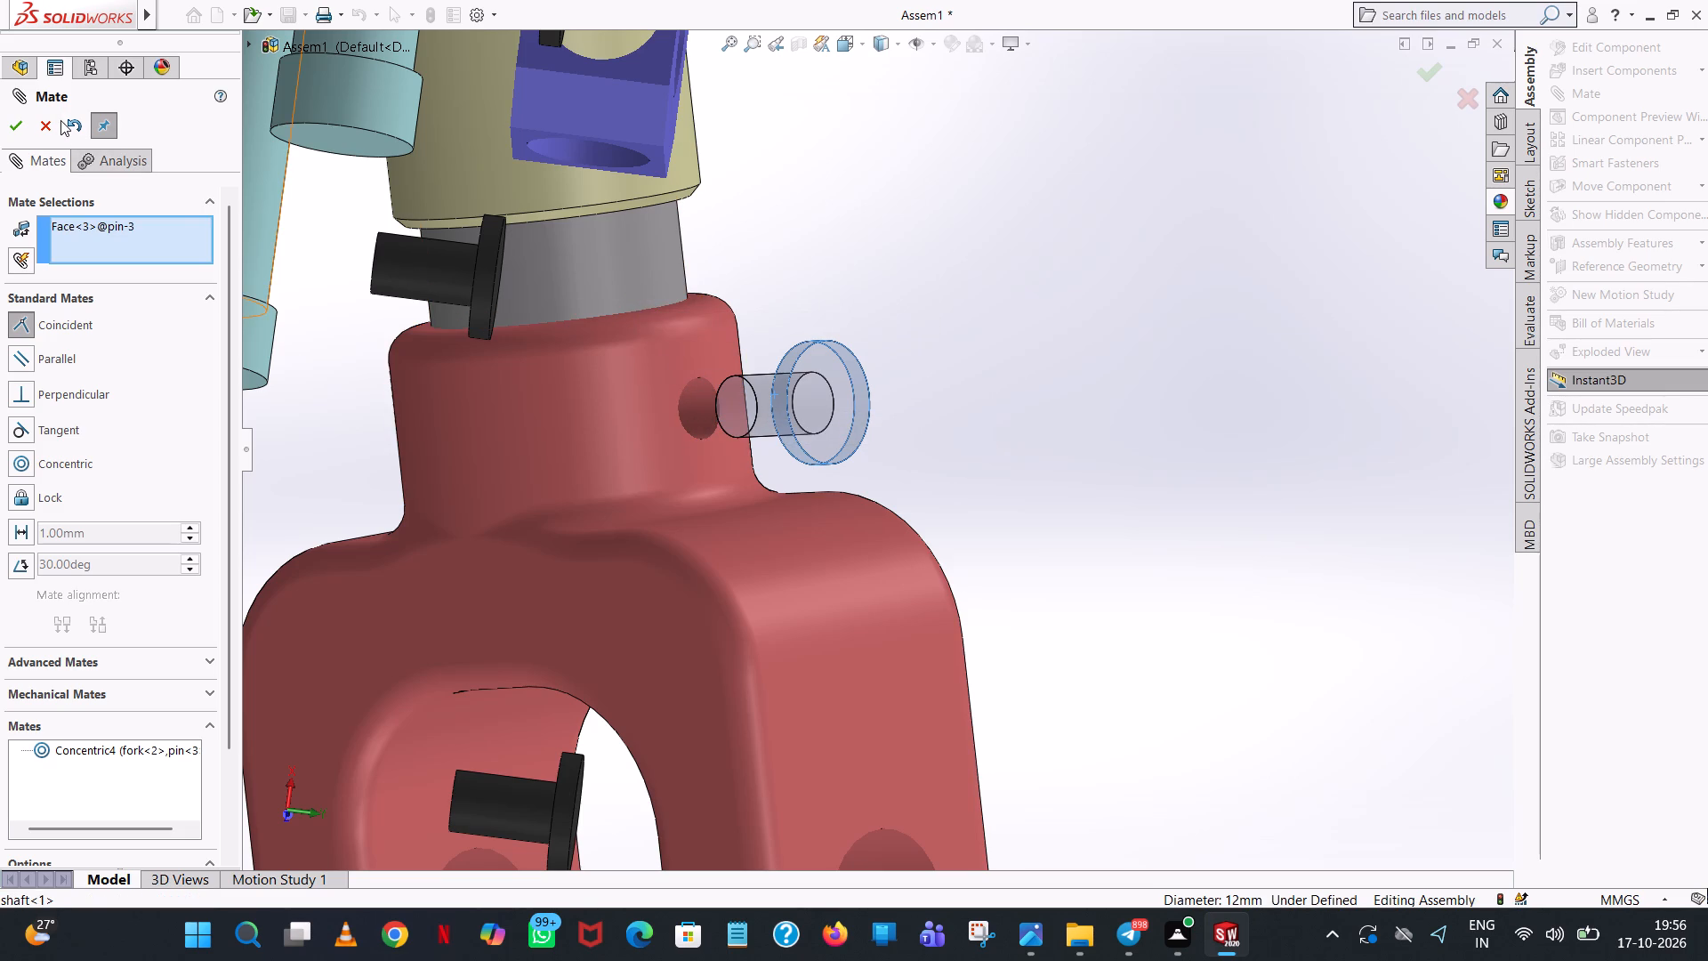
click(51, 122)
Slide pin-3 into the fork hub's cross hole until its head sits against the hub's outer surface.
drag(736, 419, 624, 432)
middle_drag(851, 549, 939, 603)
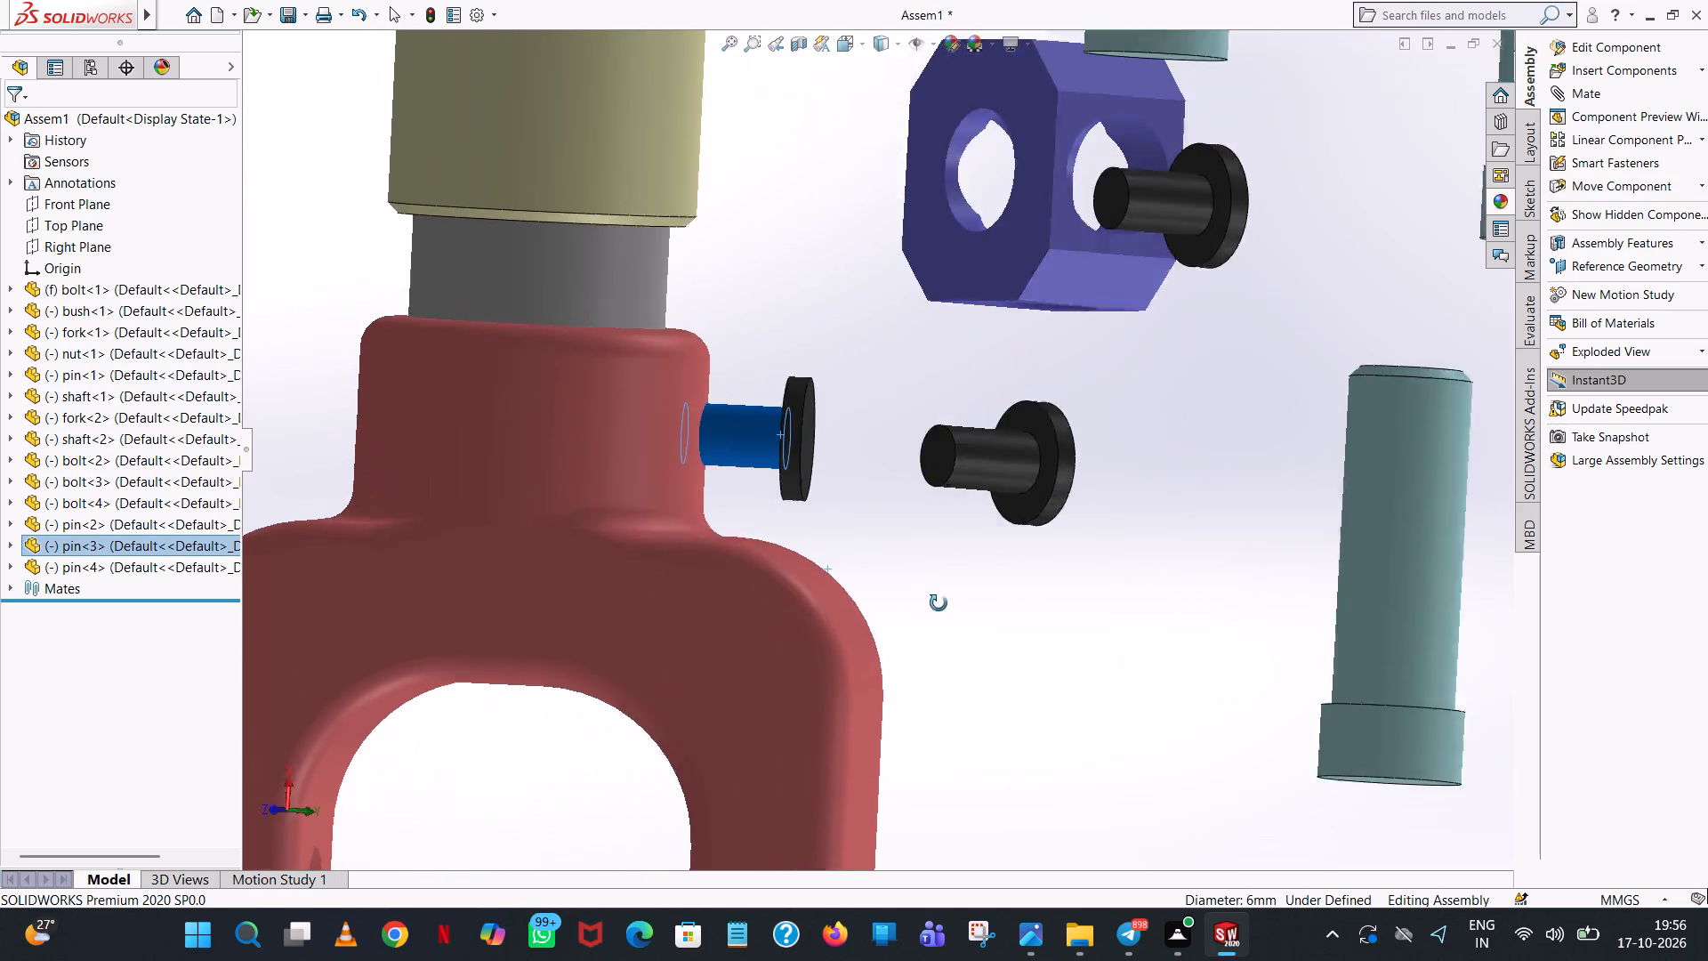
middle_drag(939, 603, 964, 619)
drag(804, 458, 718, 466)
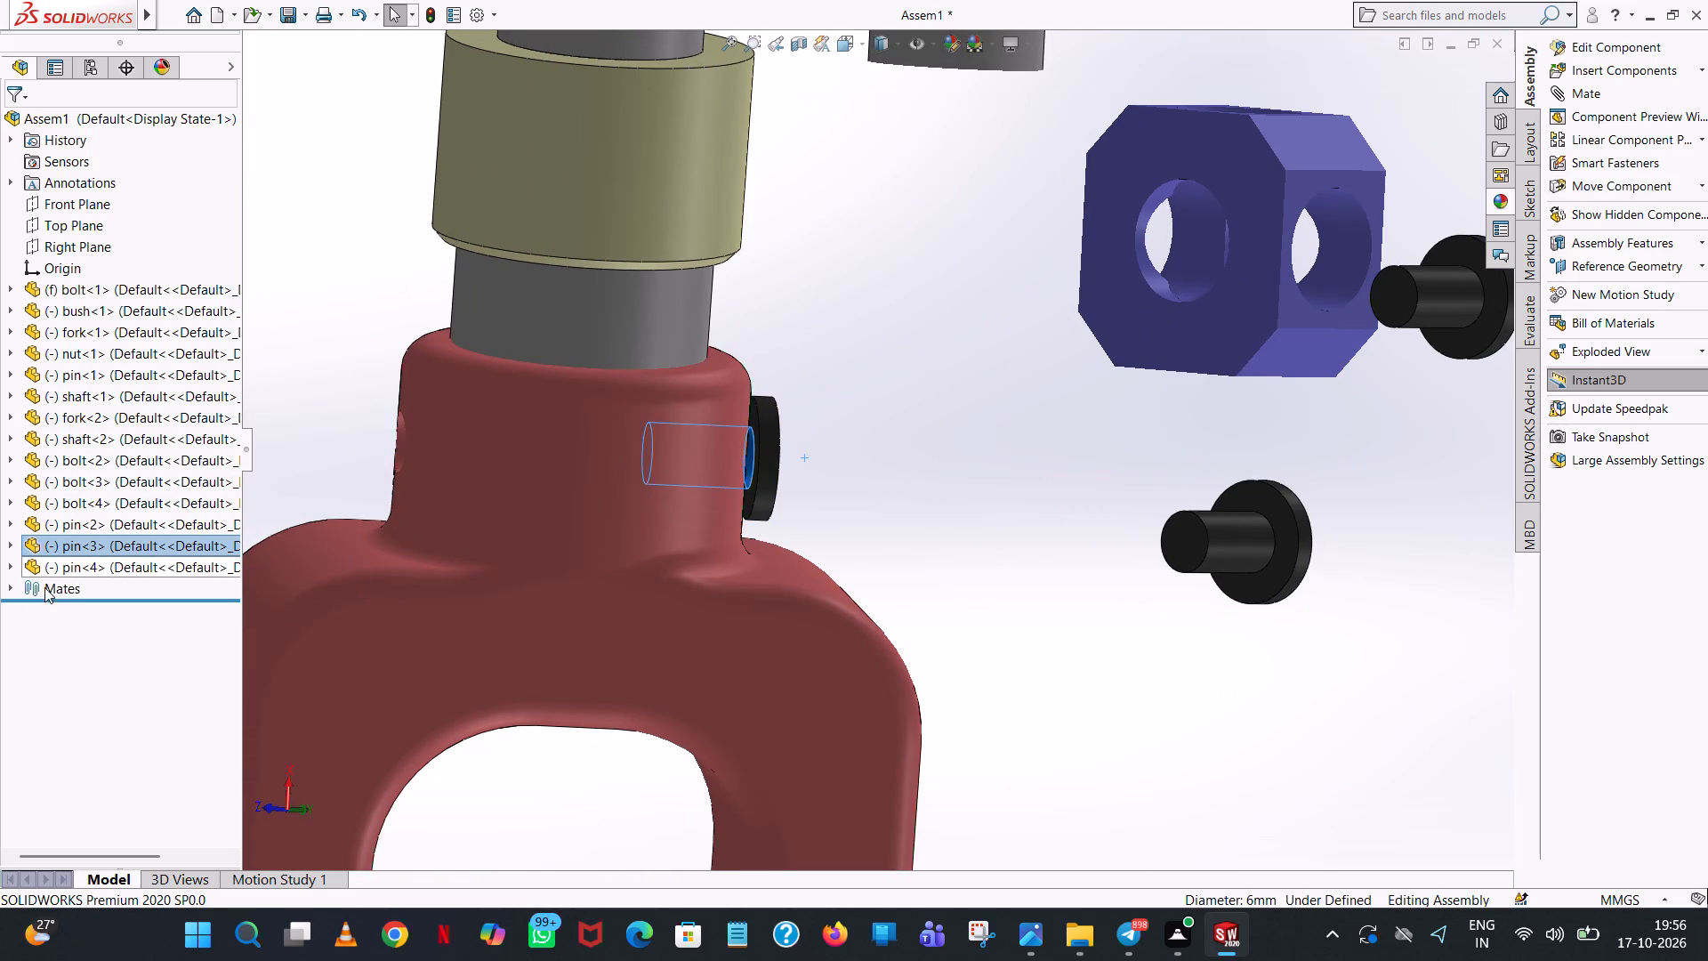
Add a lock mate between pin-3 and the mated fork.
click(10, 591)
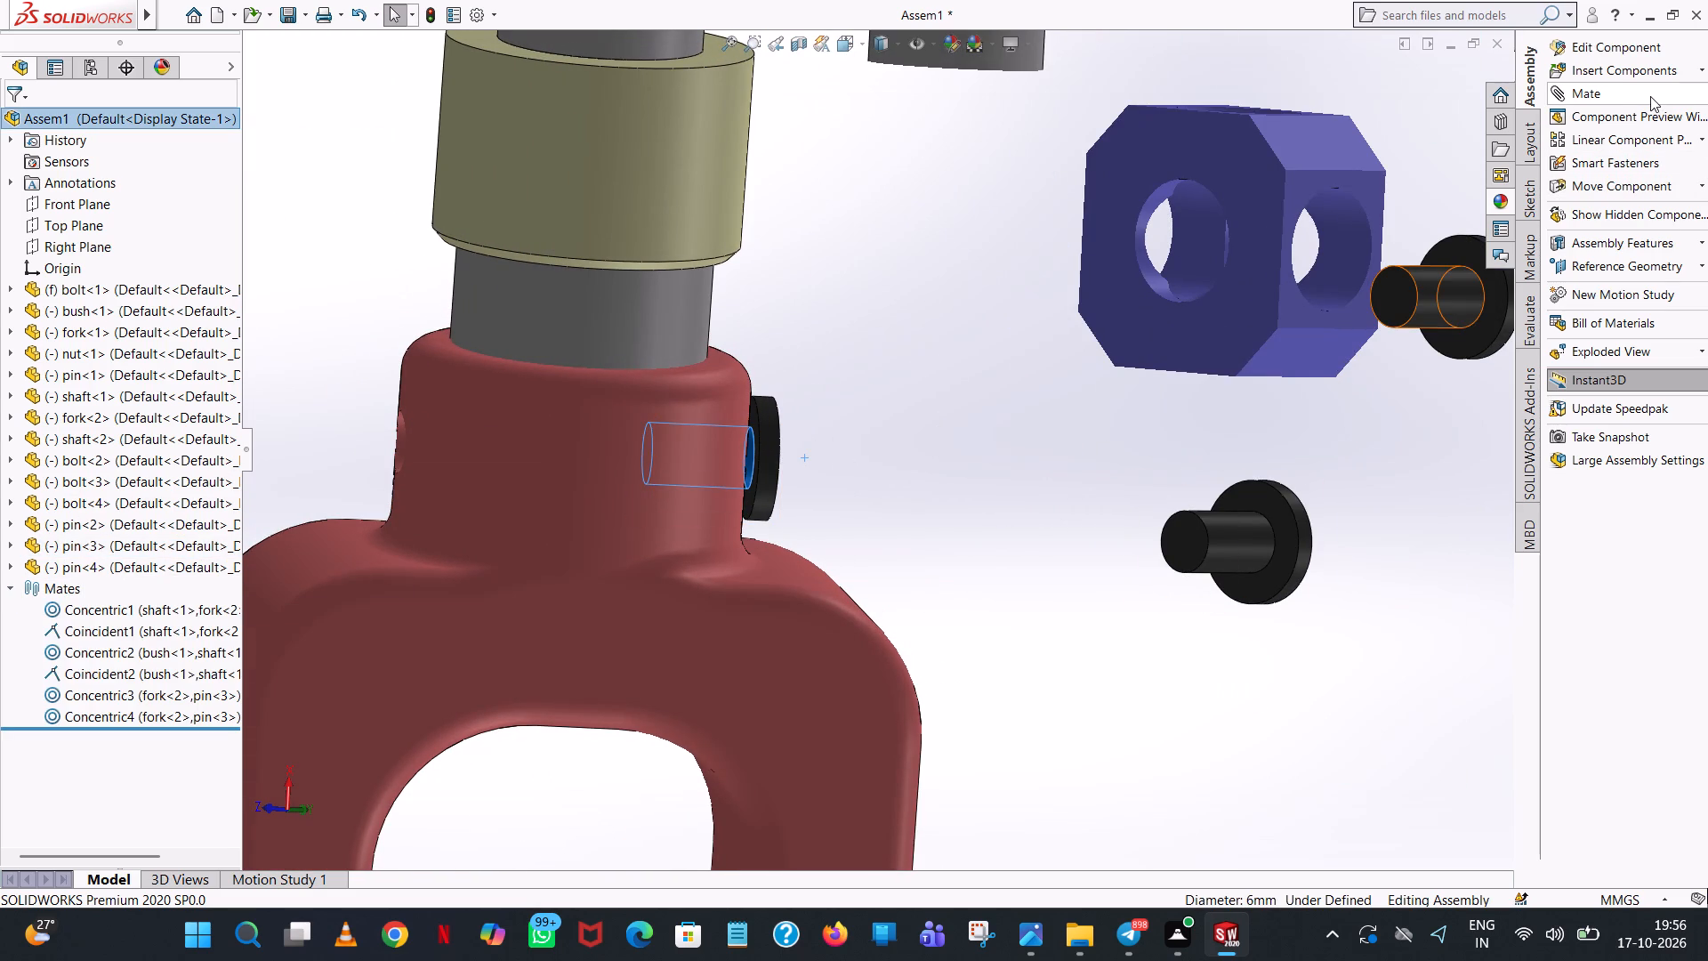
click(1649, 96)
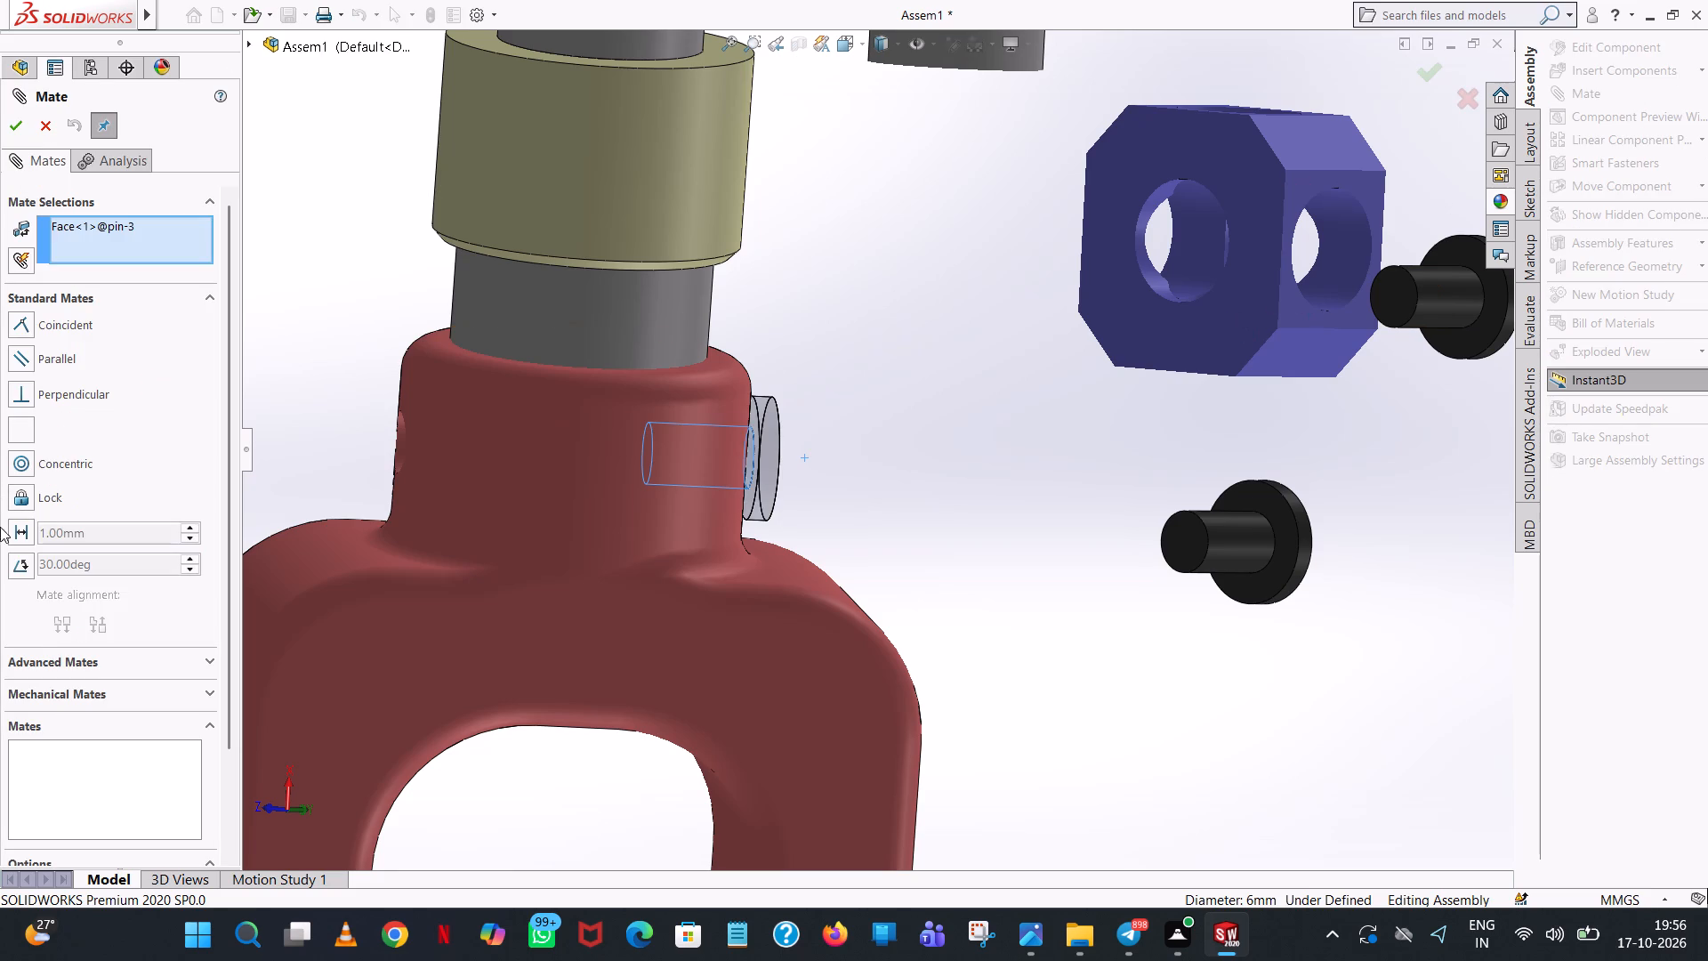
click(41, 491)
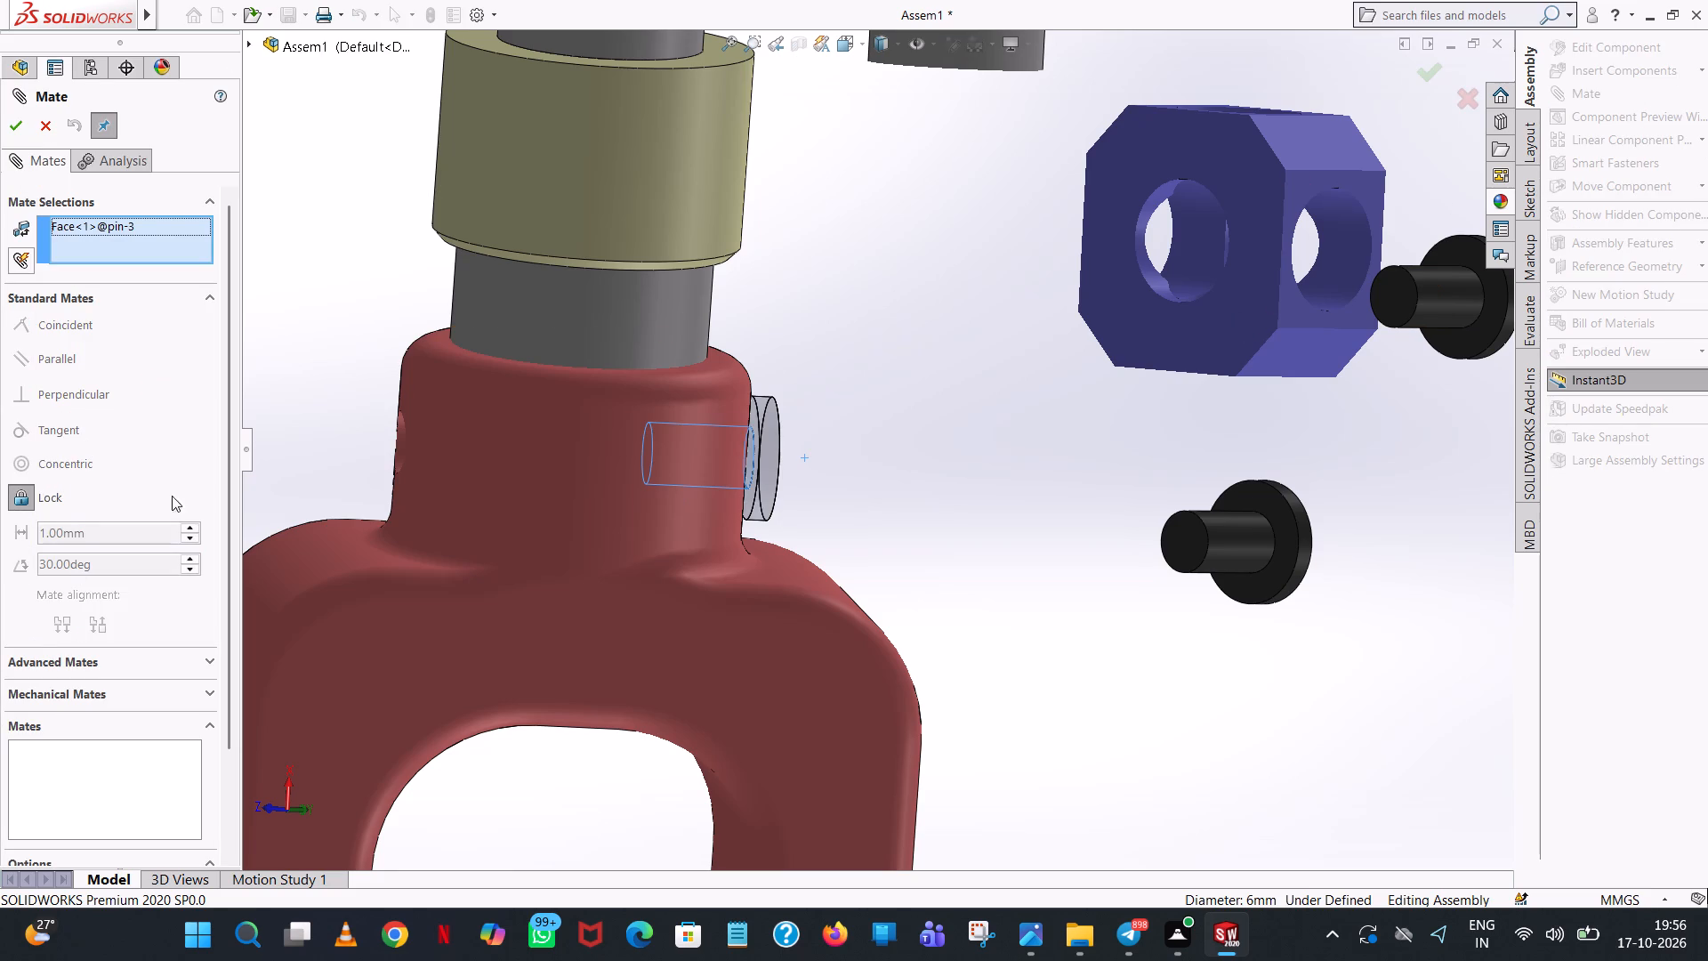
click(705, 452)
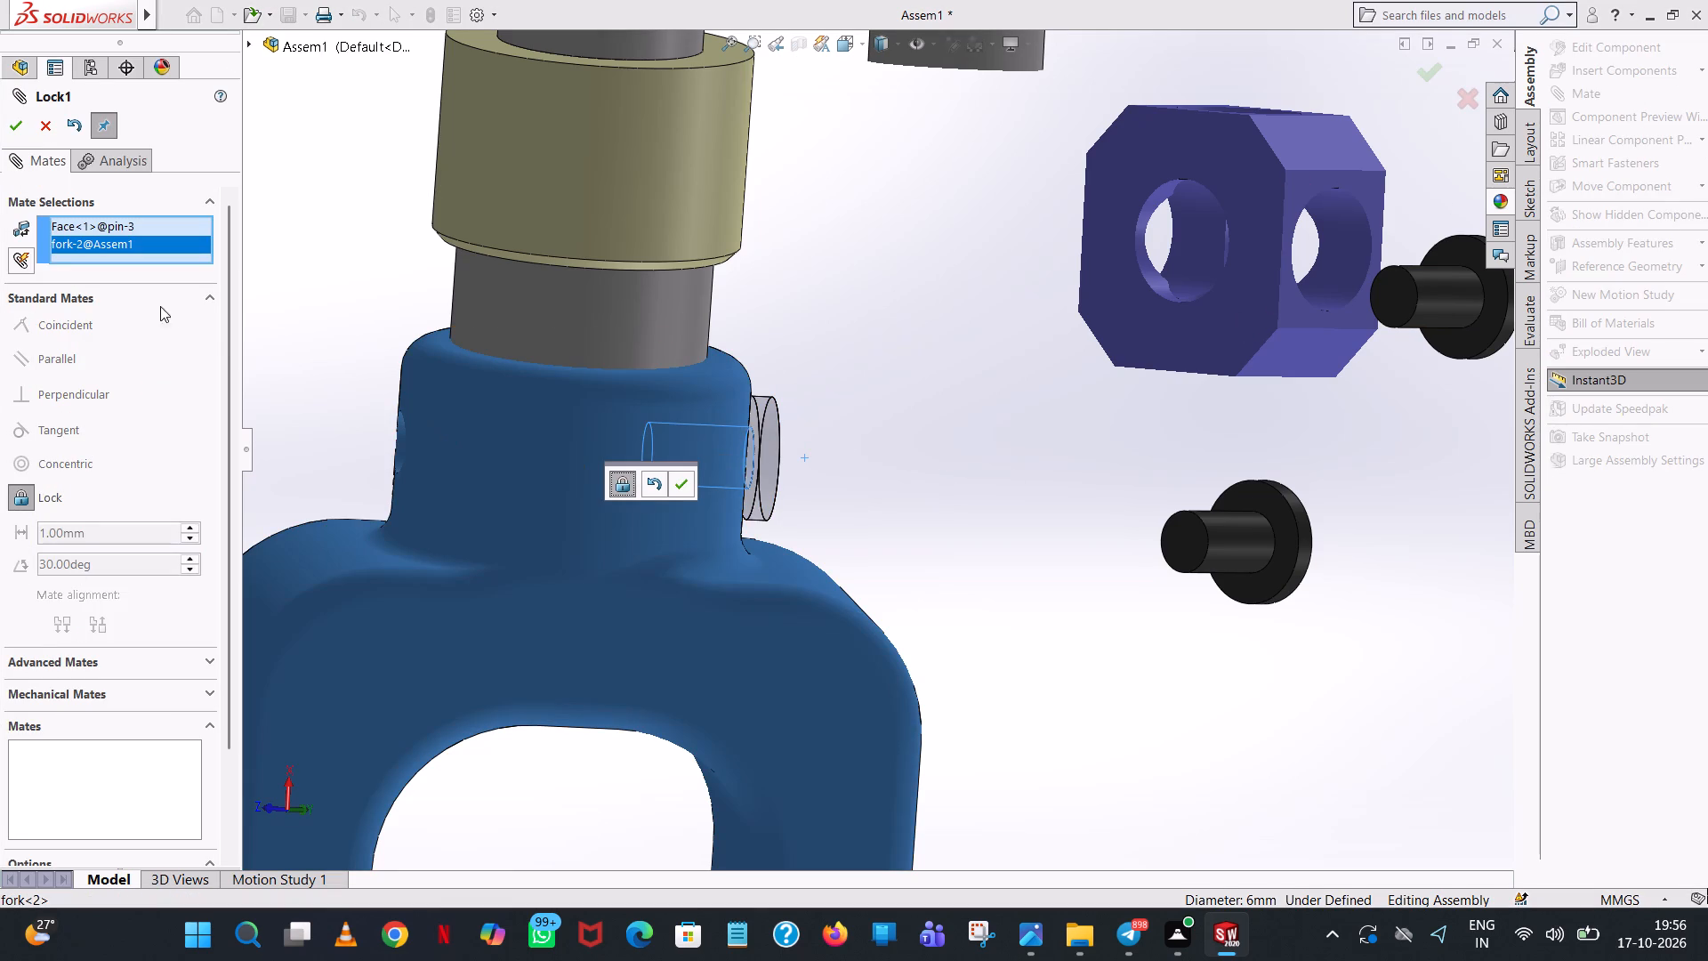
click(20, 127)
click(948, 421)
Add a concentric mate between the shank of pin-2 and the cross hole on the fork hub's opposite side from pin-3.
middle_drag(922, 442, 870, 430)
scroll(879, 436, up, 1)
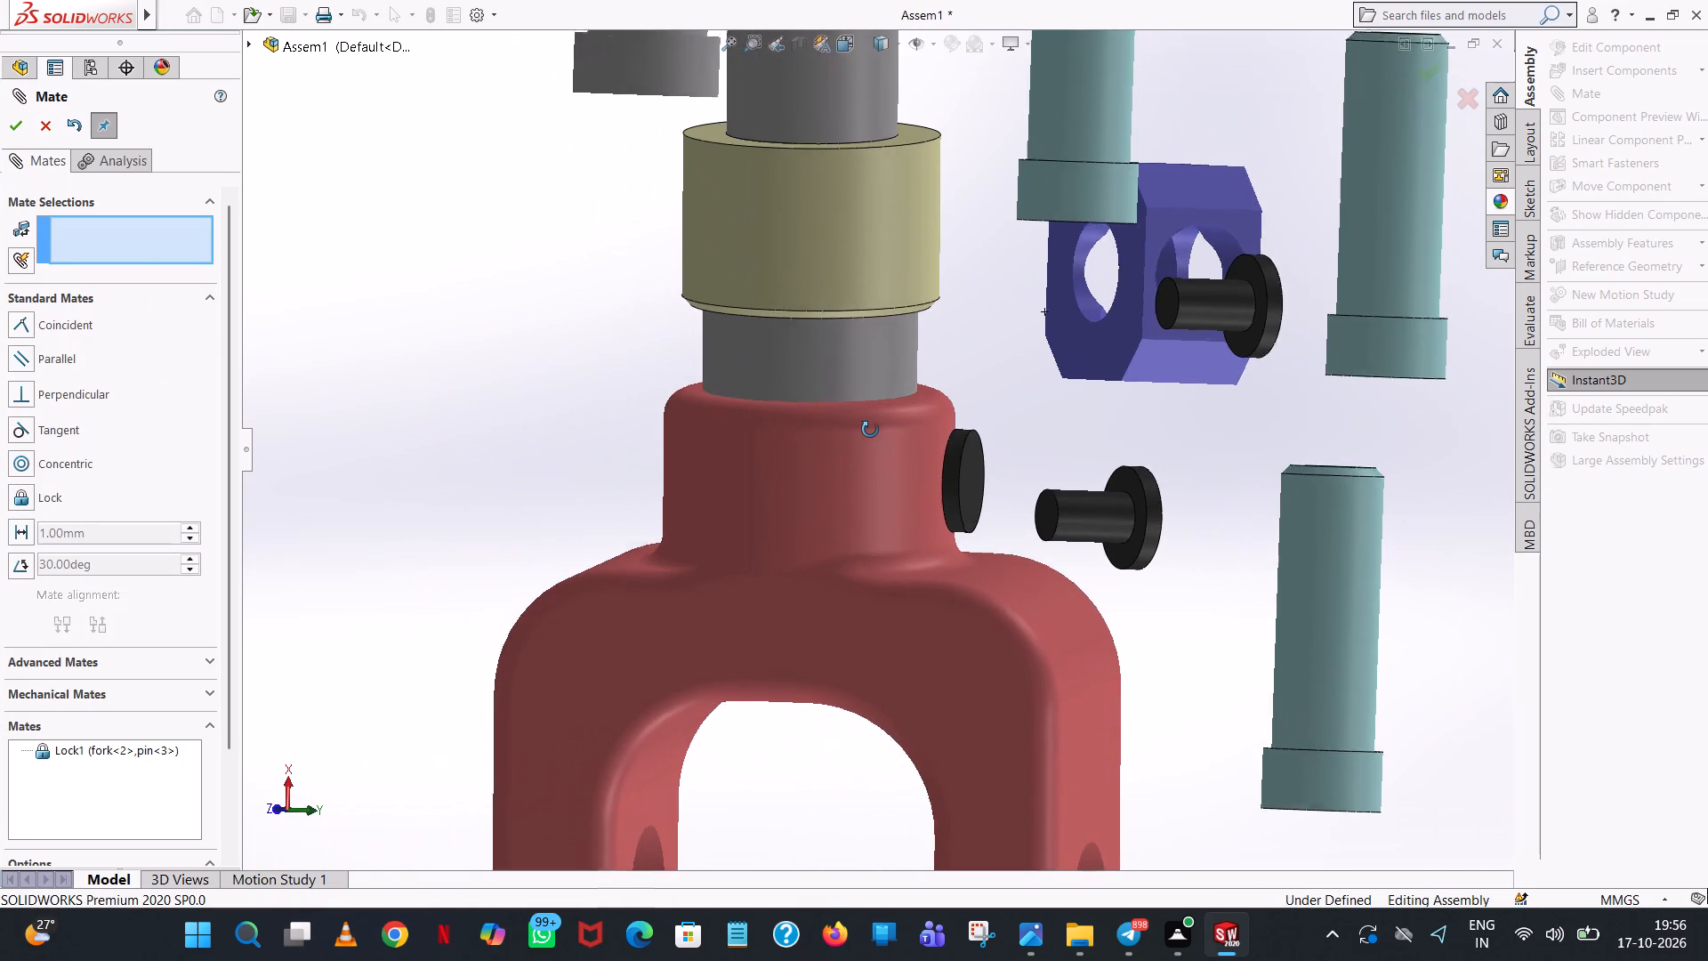
middle_drag(870, 430, 785, 376)
scroll(1396, 559, up, 5)
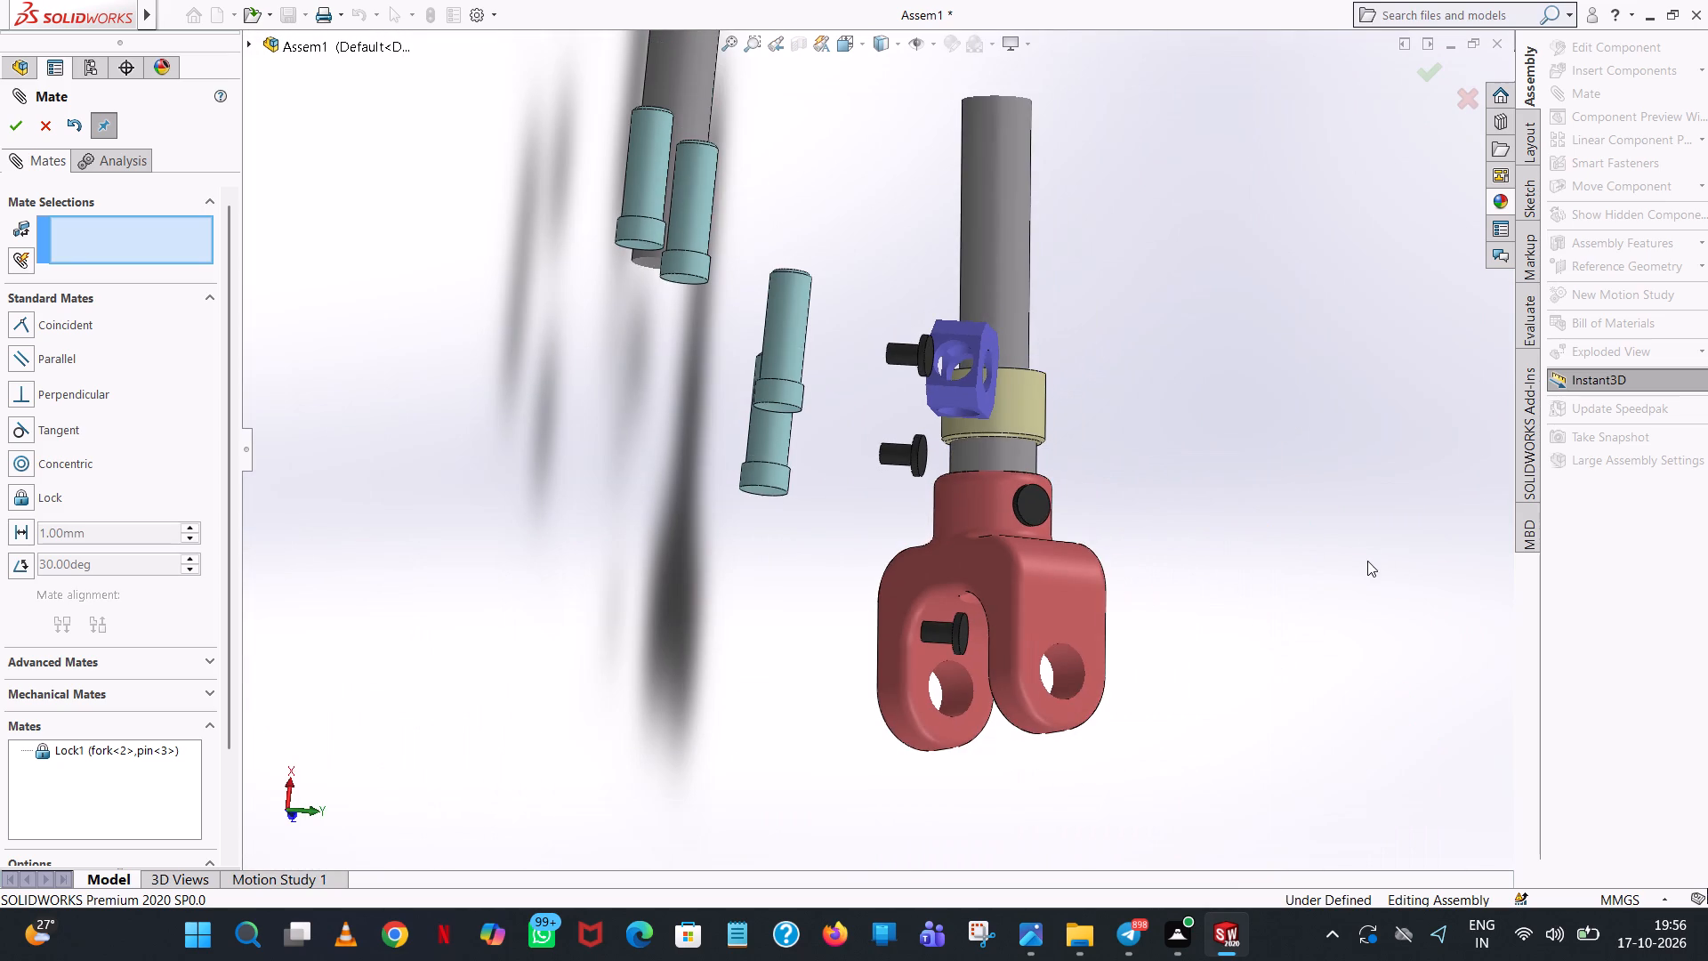
middle_drag(1132, 501, 1267, 485)
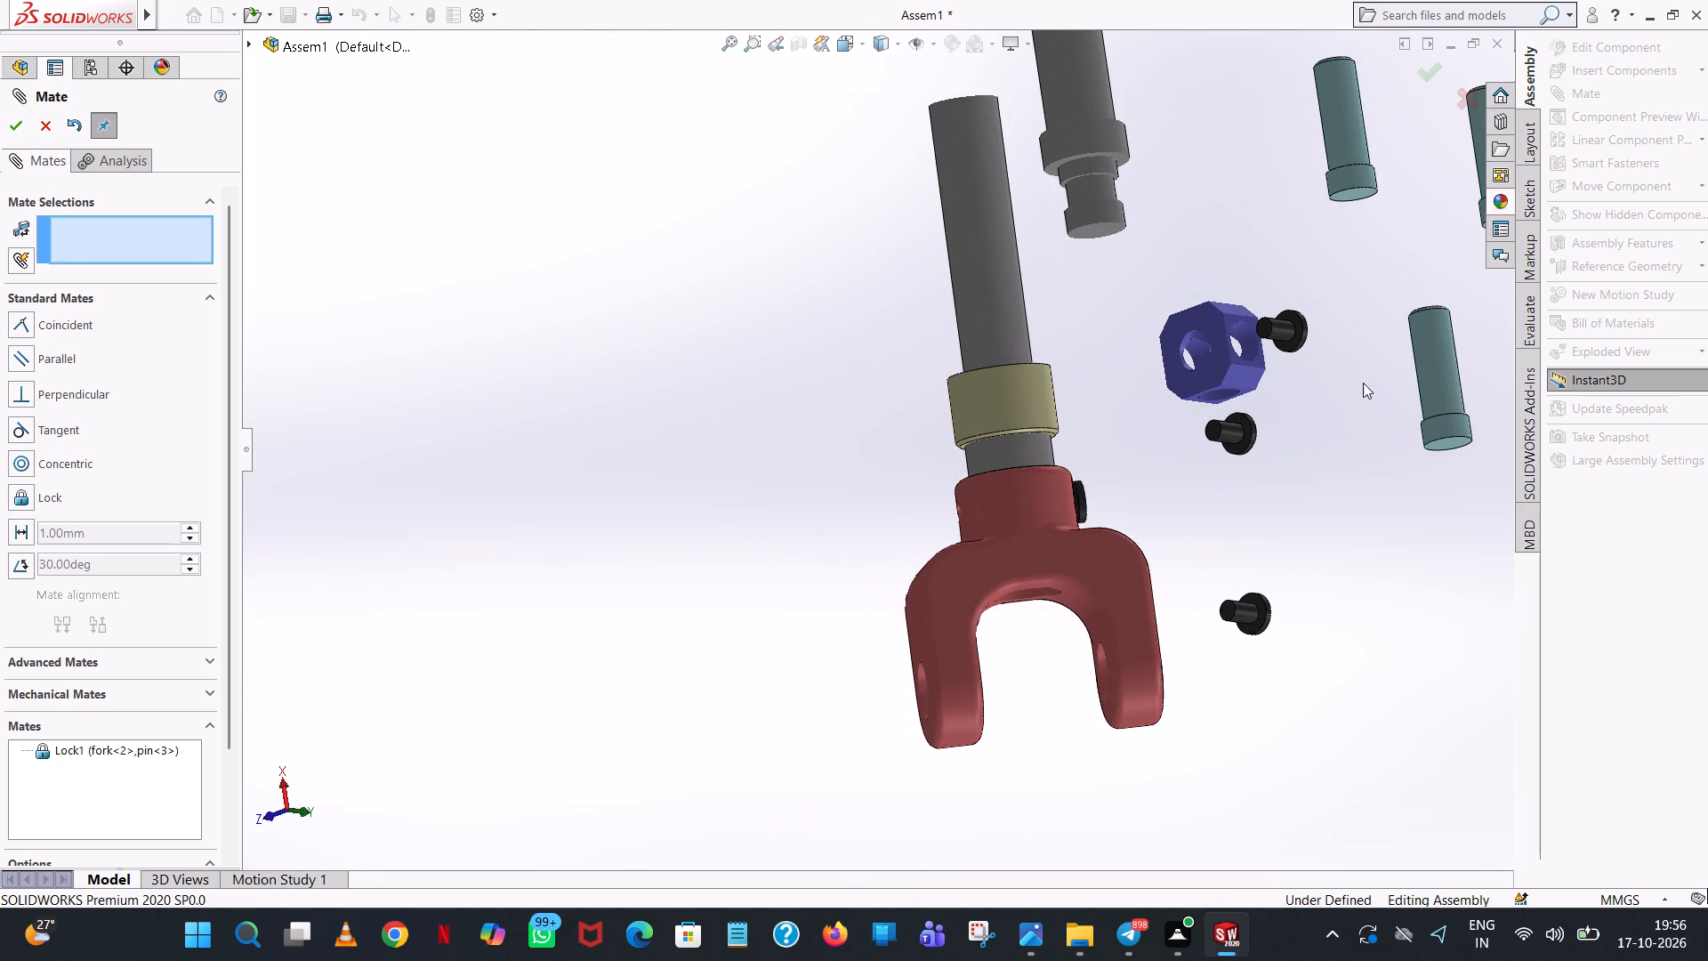
click(58, 471)
click(1227, 431)
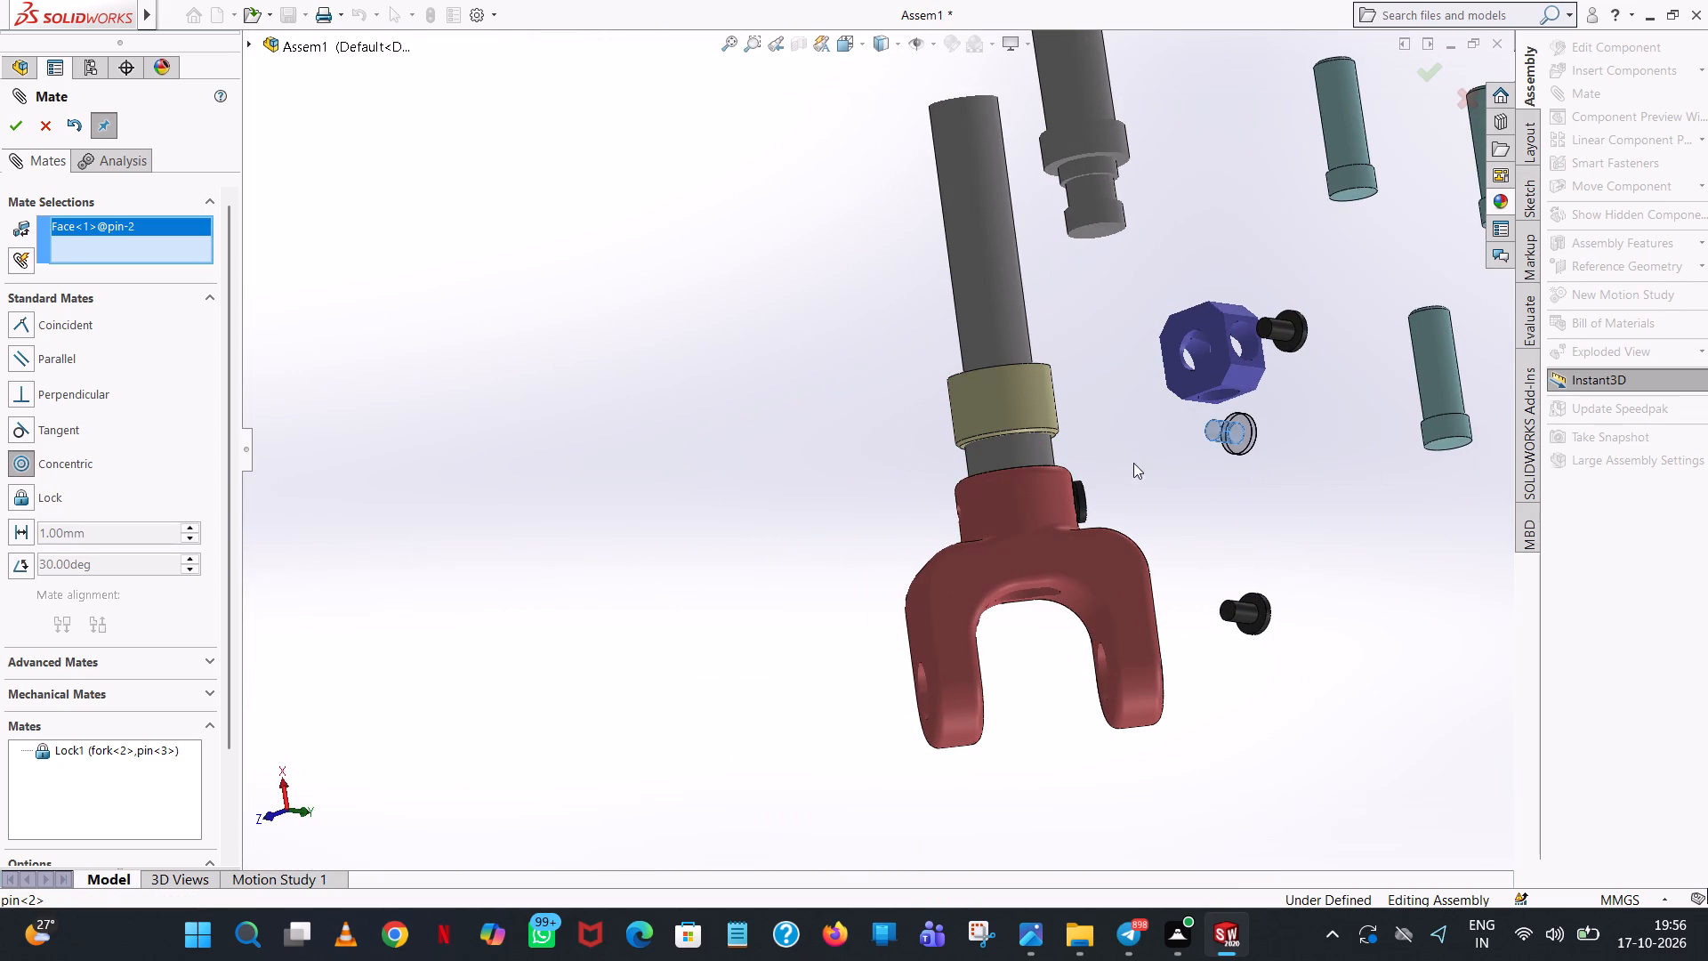
middle_drag(1015, 504, 1138, 528)
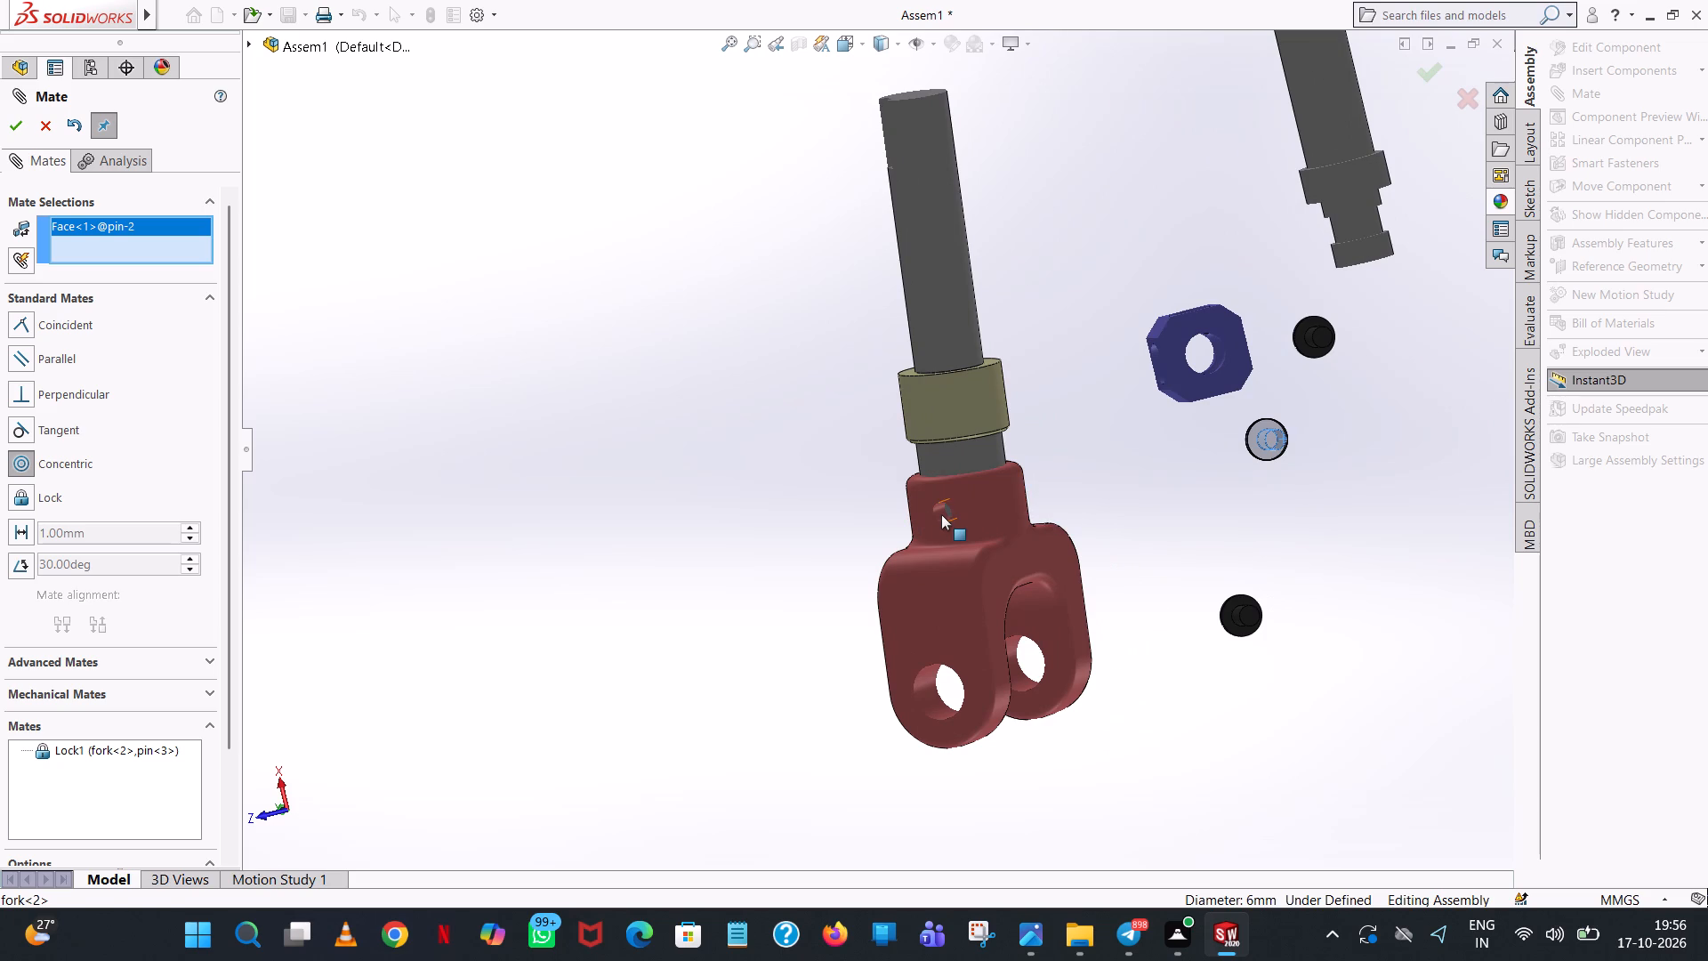
click(942, 513)
click(1213, 542)
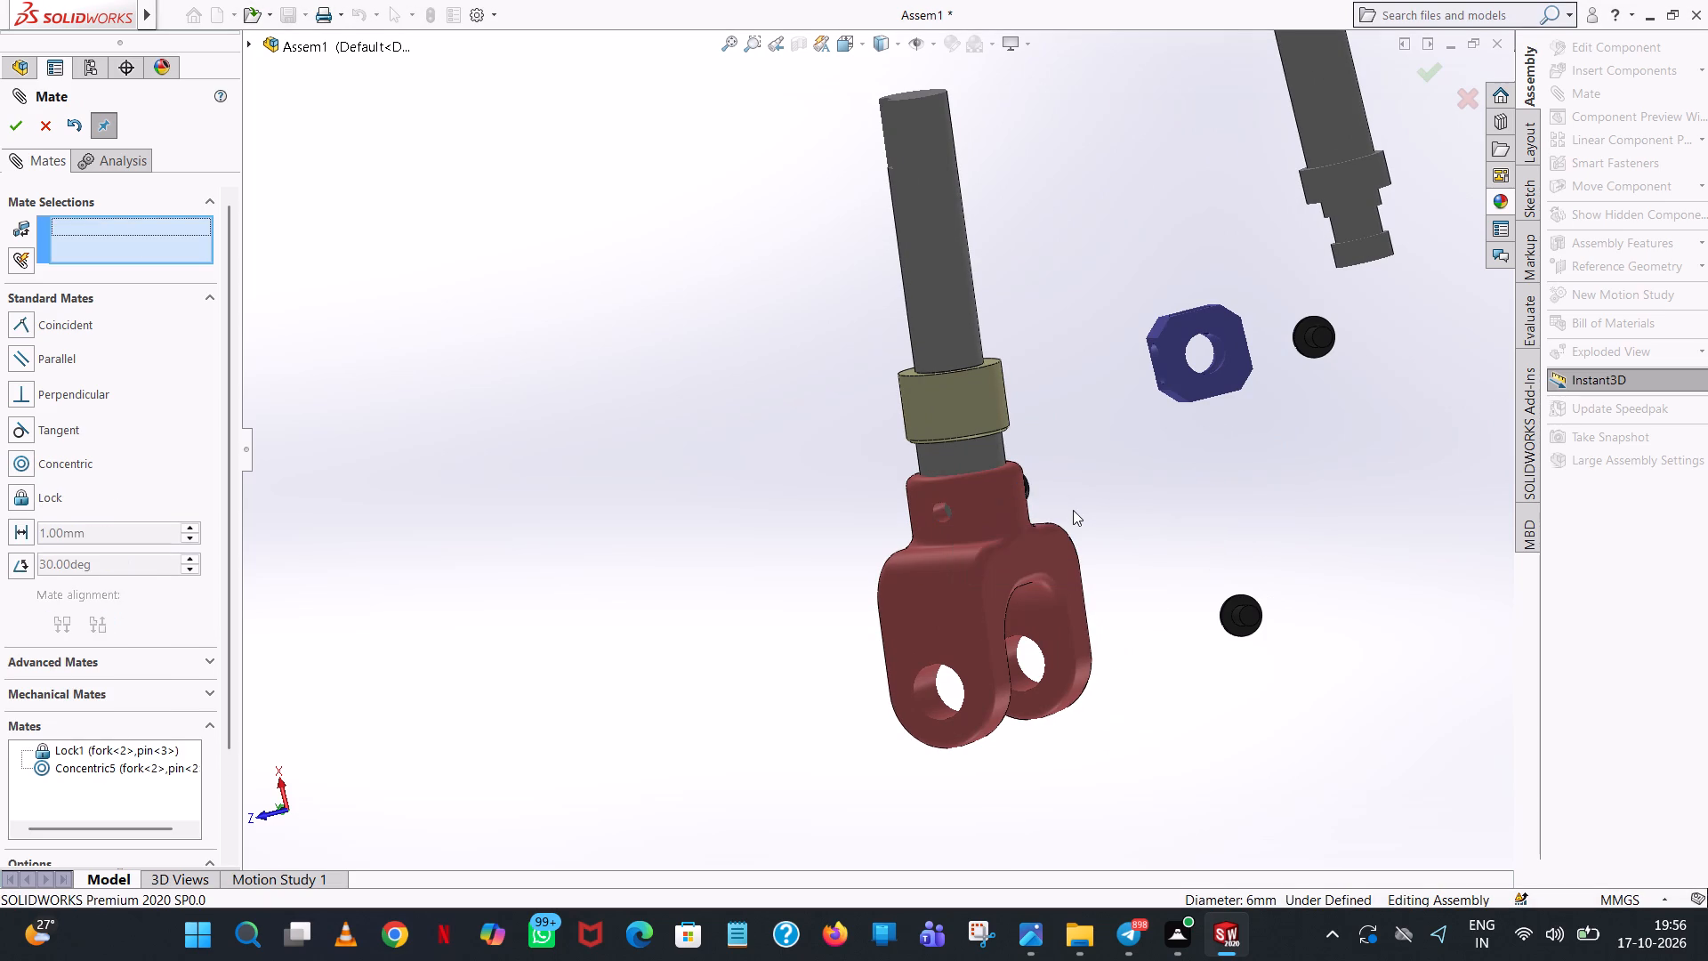
Slide pin-2 along the hole axis to the side of the fork's hub opposite pin-3 and finish mating.
middle_drag(1071, 511, 948, 537)
drag(1052, 489, 1097, 485)
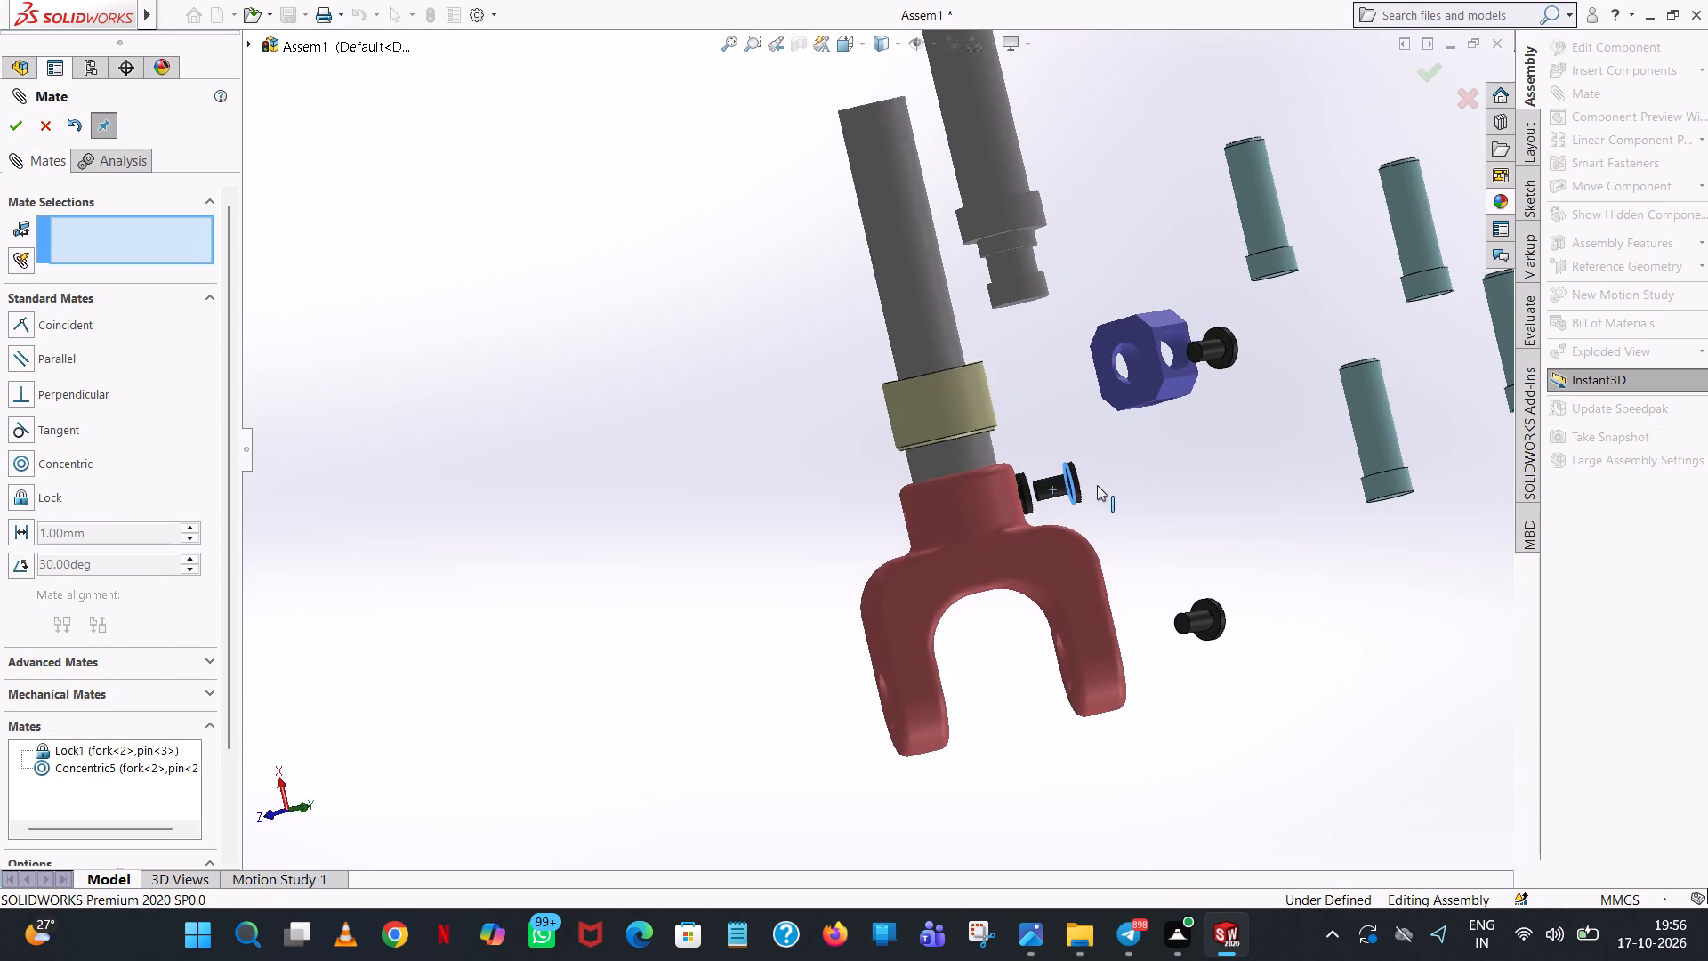
drag(1097, 485, 826, 536)
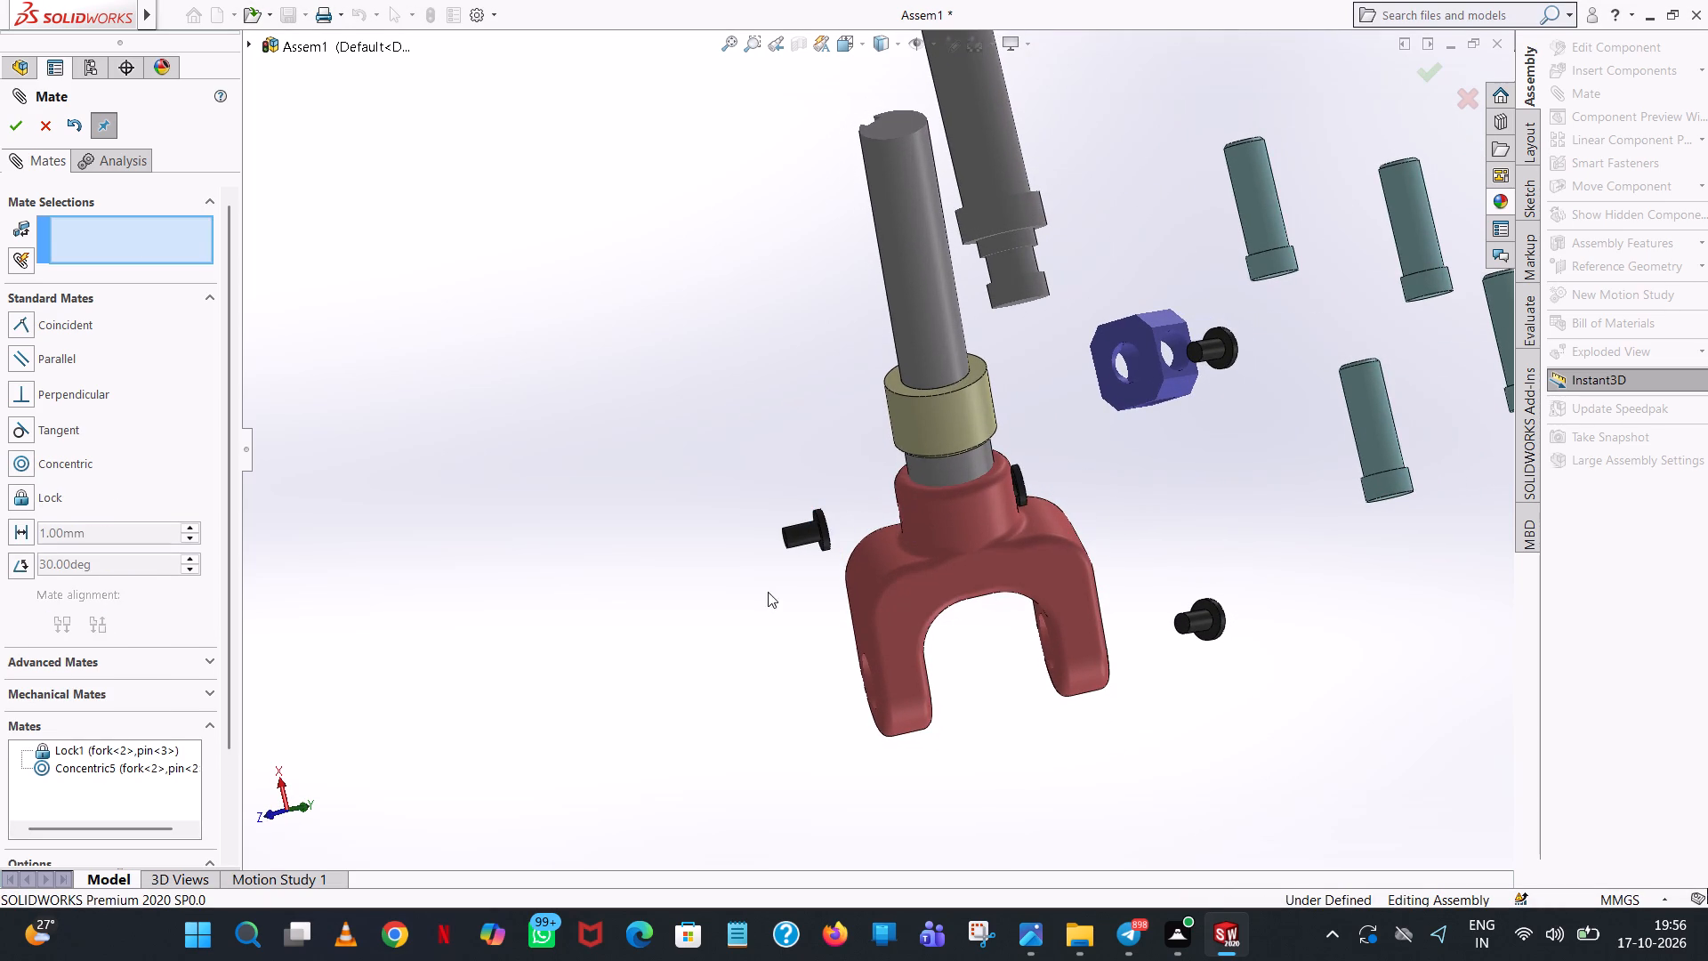
click(13, 121)
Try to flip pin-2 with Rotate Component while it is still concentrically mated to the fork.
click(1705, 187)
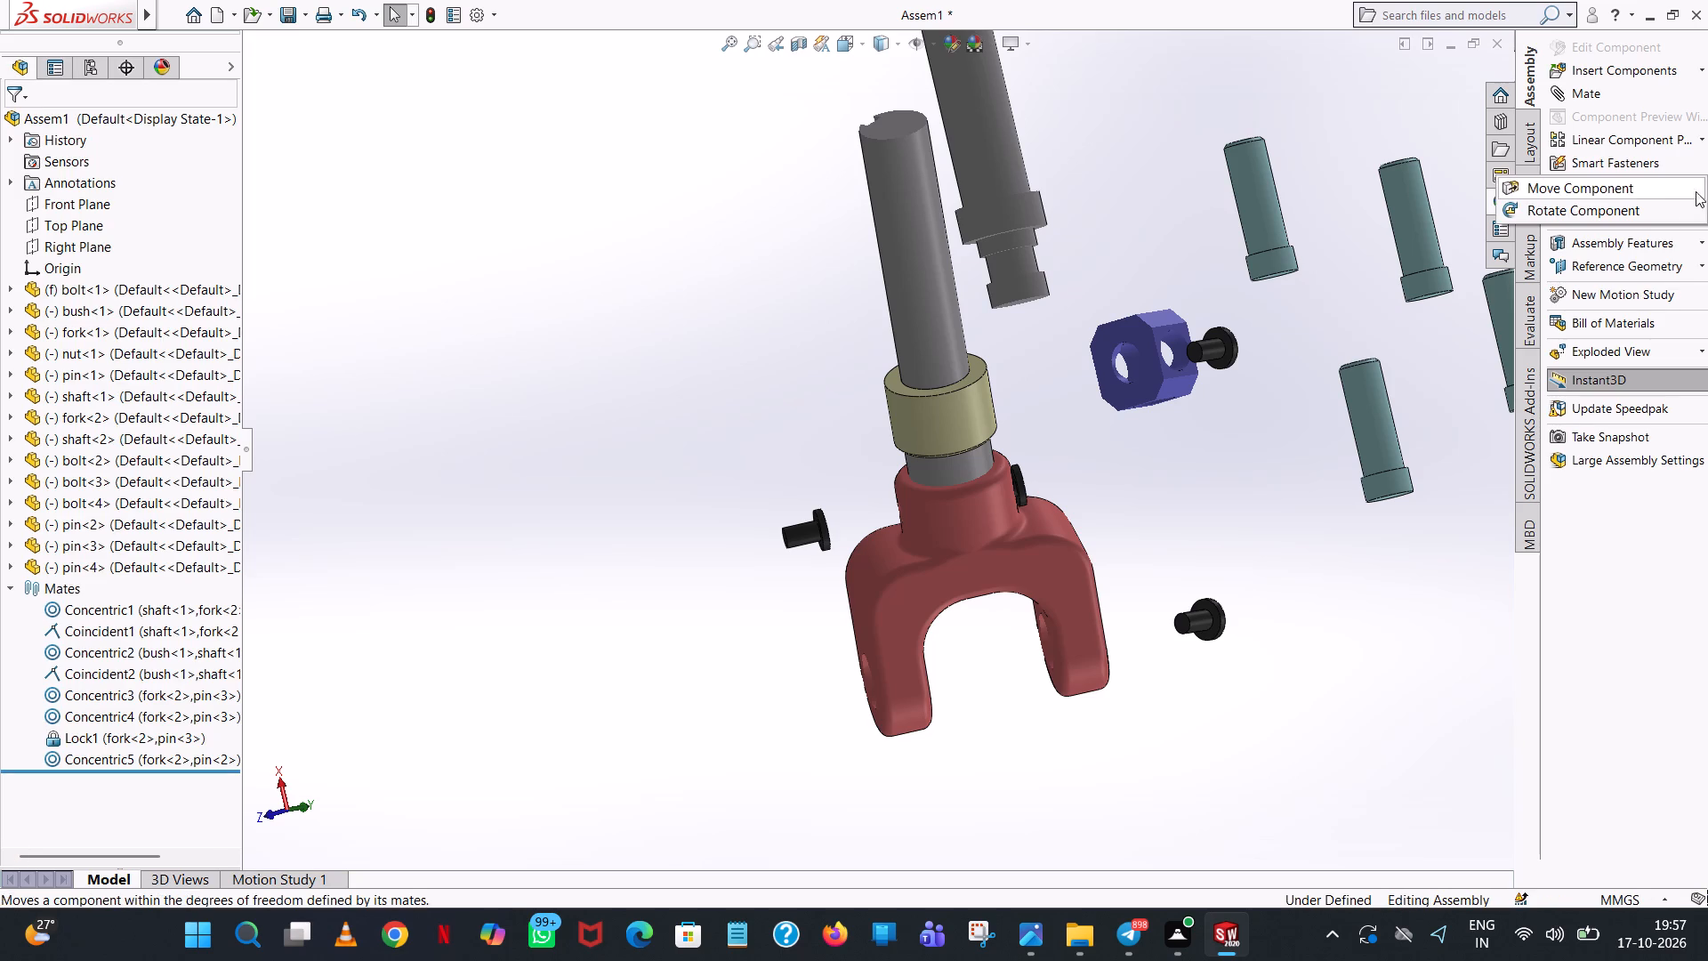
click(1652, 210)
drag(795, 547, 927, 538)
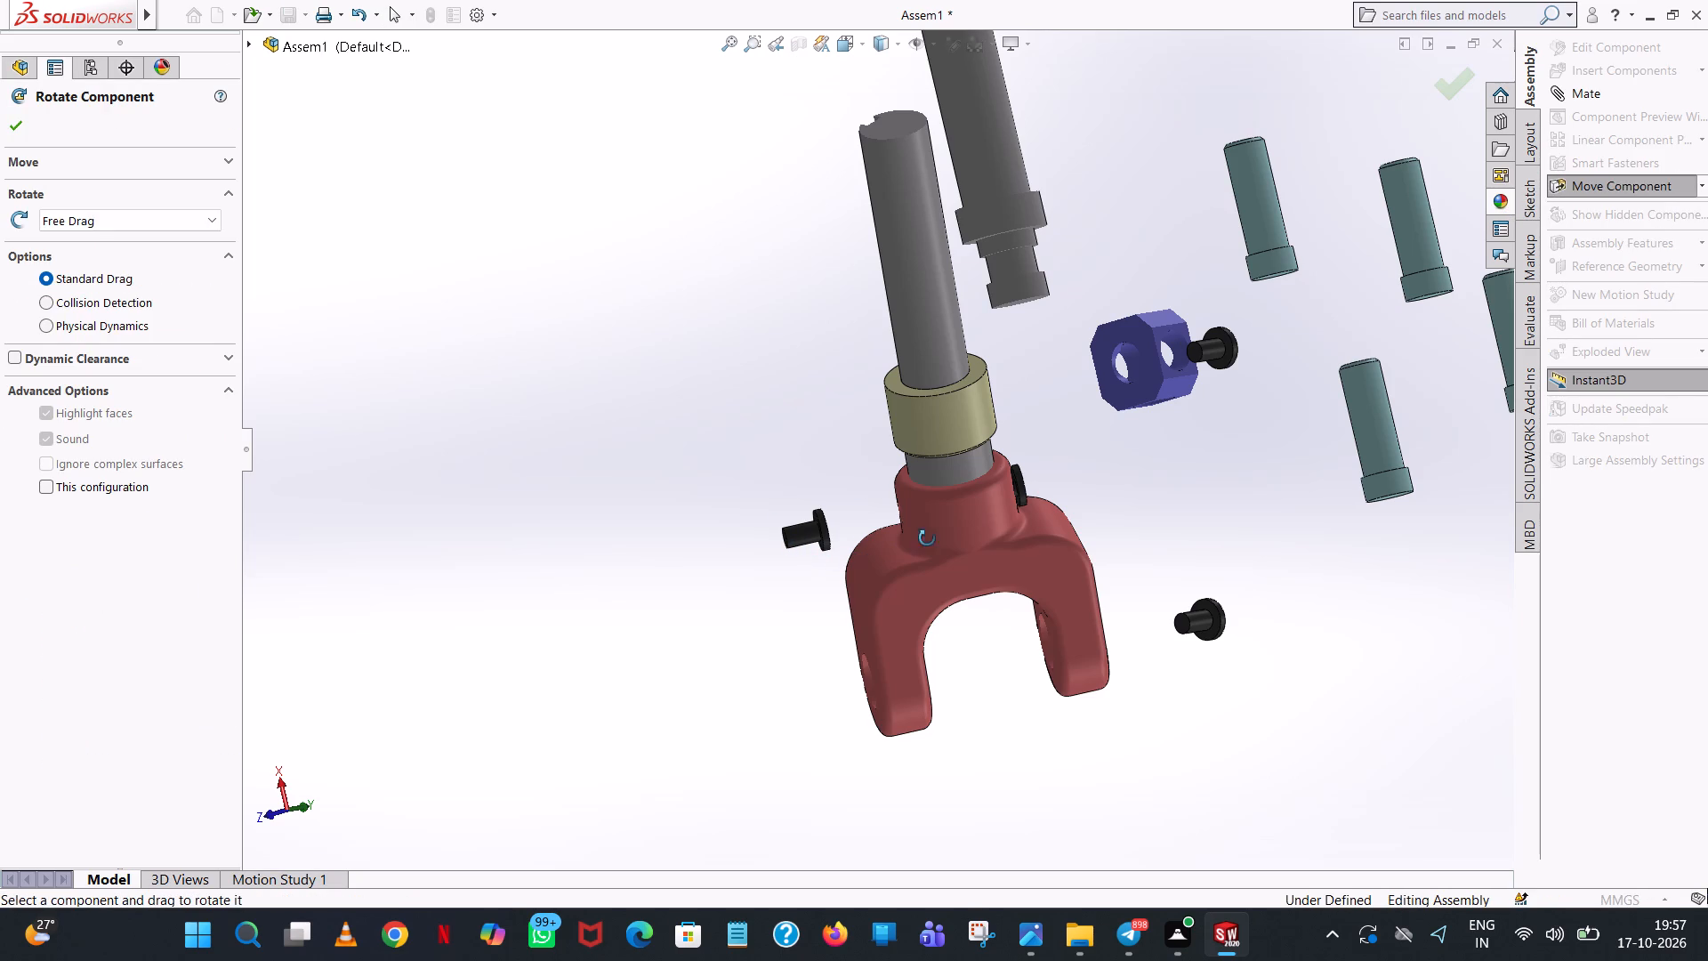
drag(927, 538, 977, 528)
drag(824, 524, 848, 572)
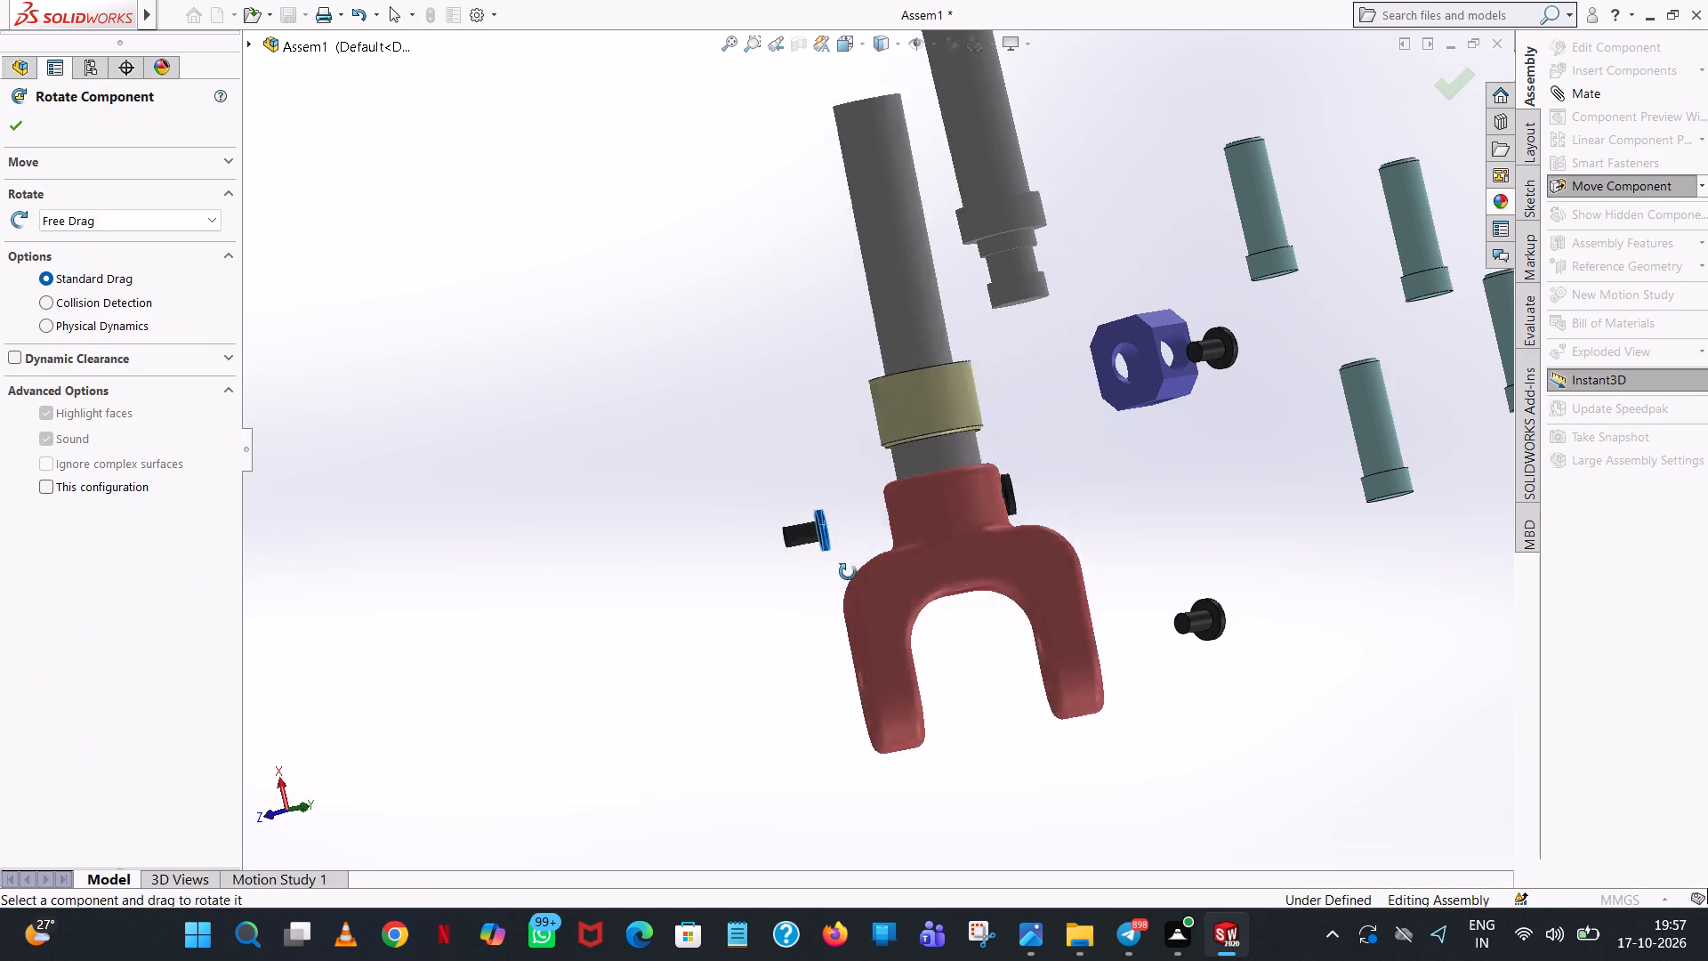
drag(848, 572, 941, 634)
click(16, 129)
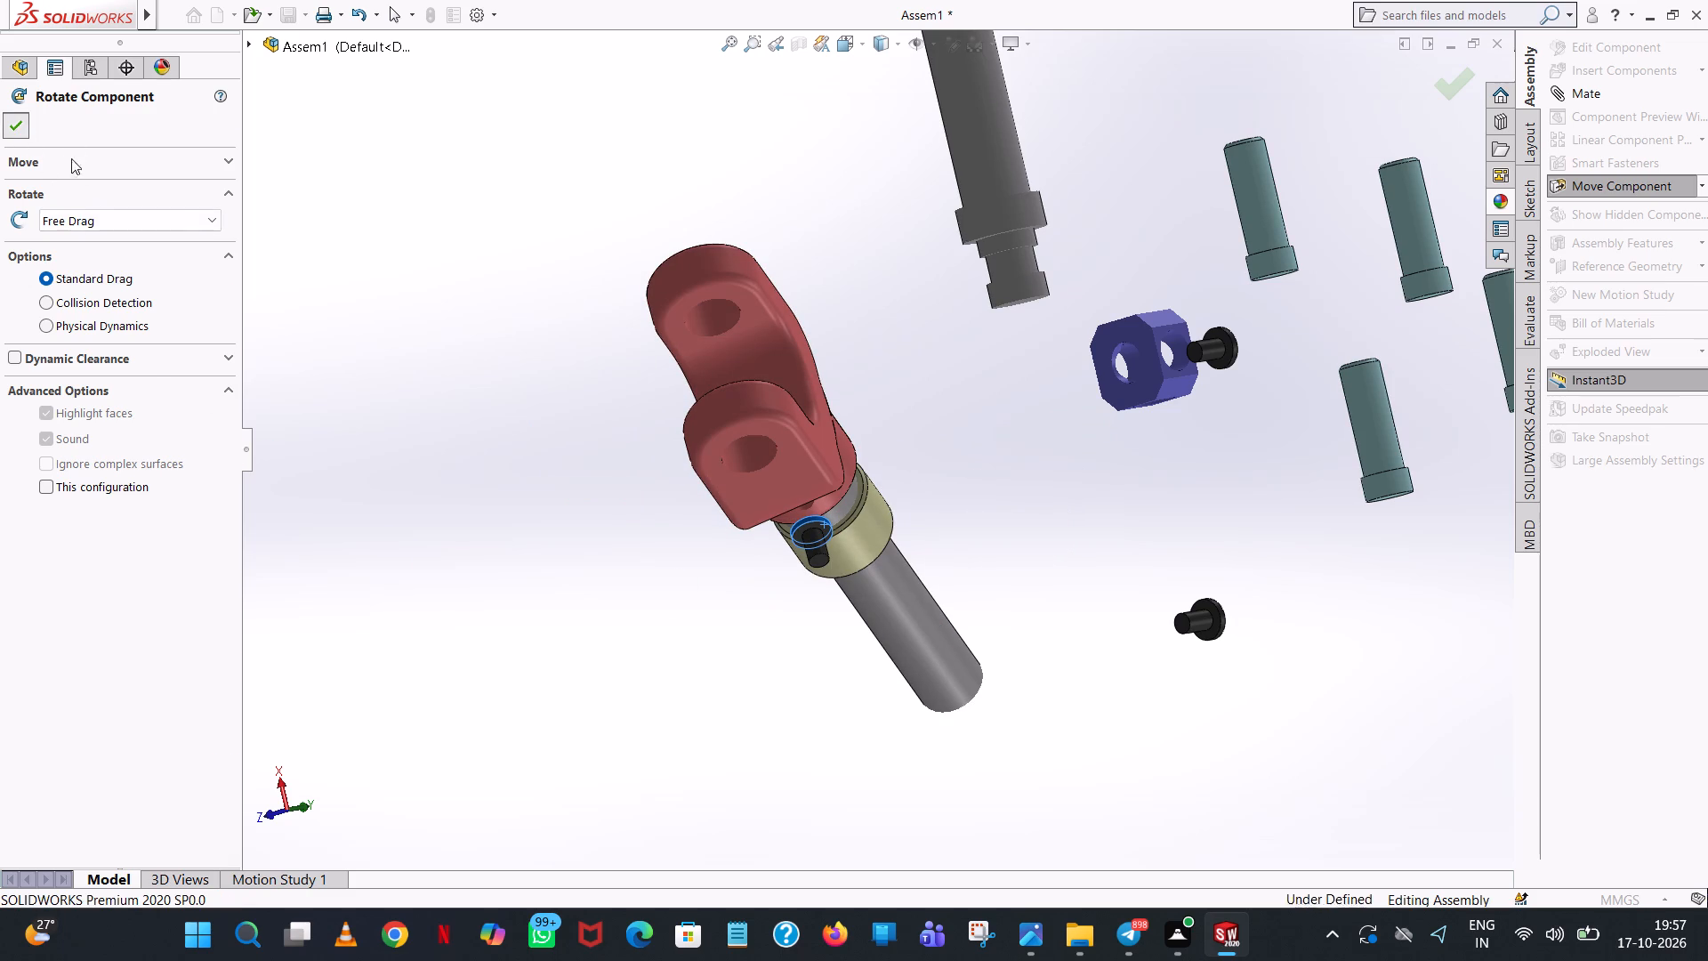
Delete the concentric mate between fork-2 and pin-2, Concentric5.
scroll(119, 779, down, 5)
scroll(120, 780, up, 5)
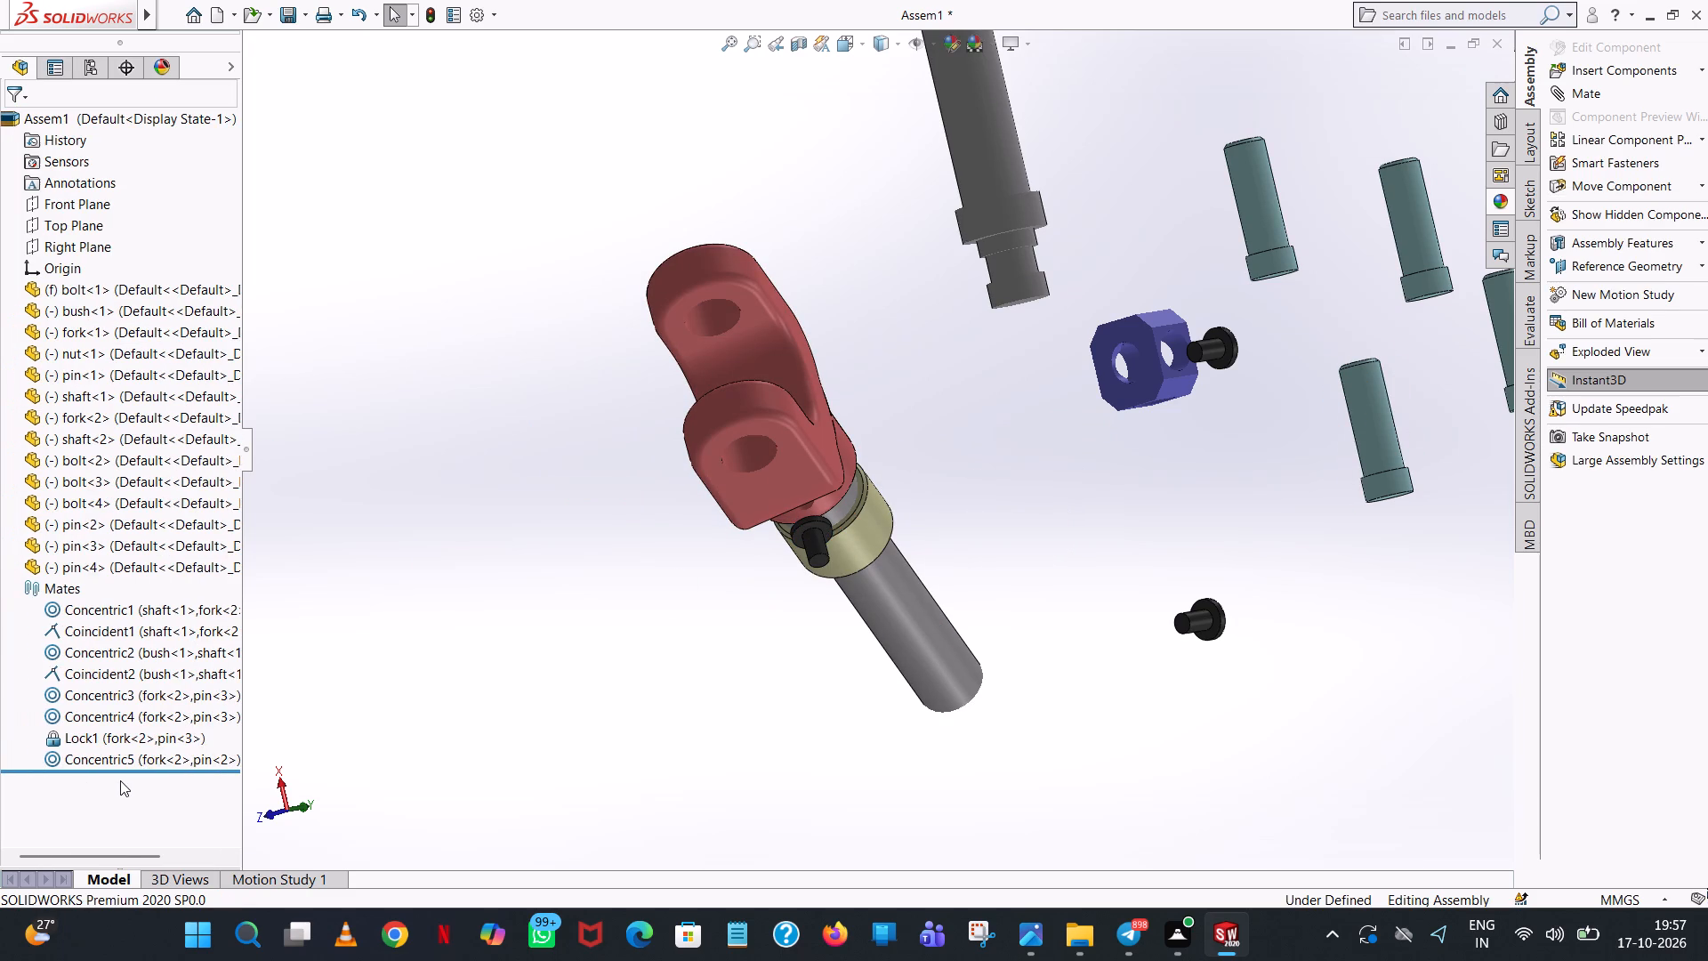
click(143, 763)
right_click(143, 763)
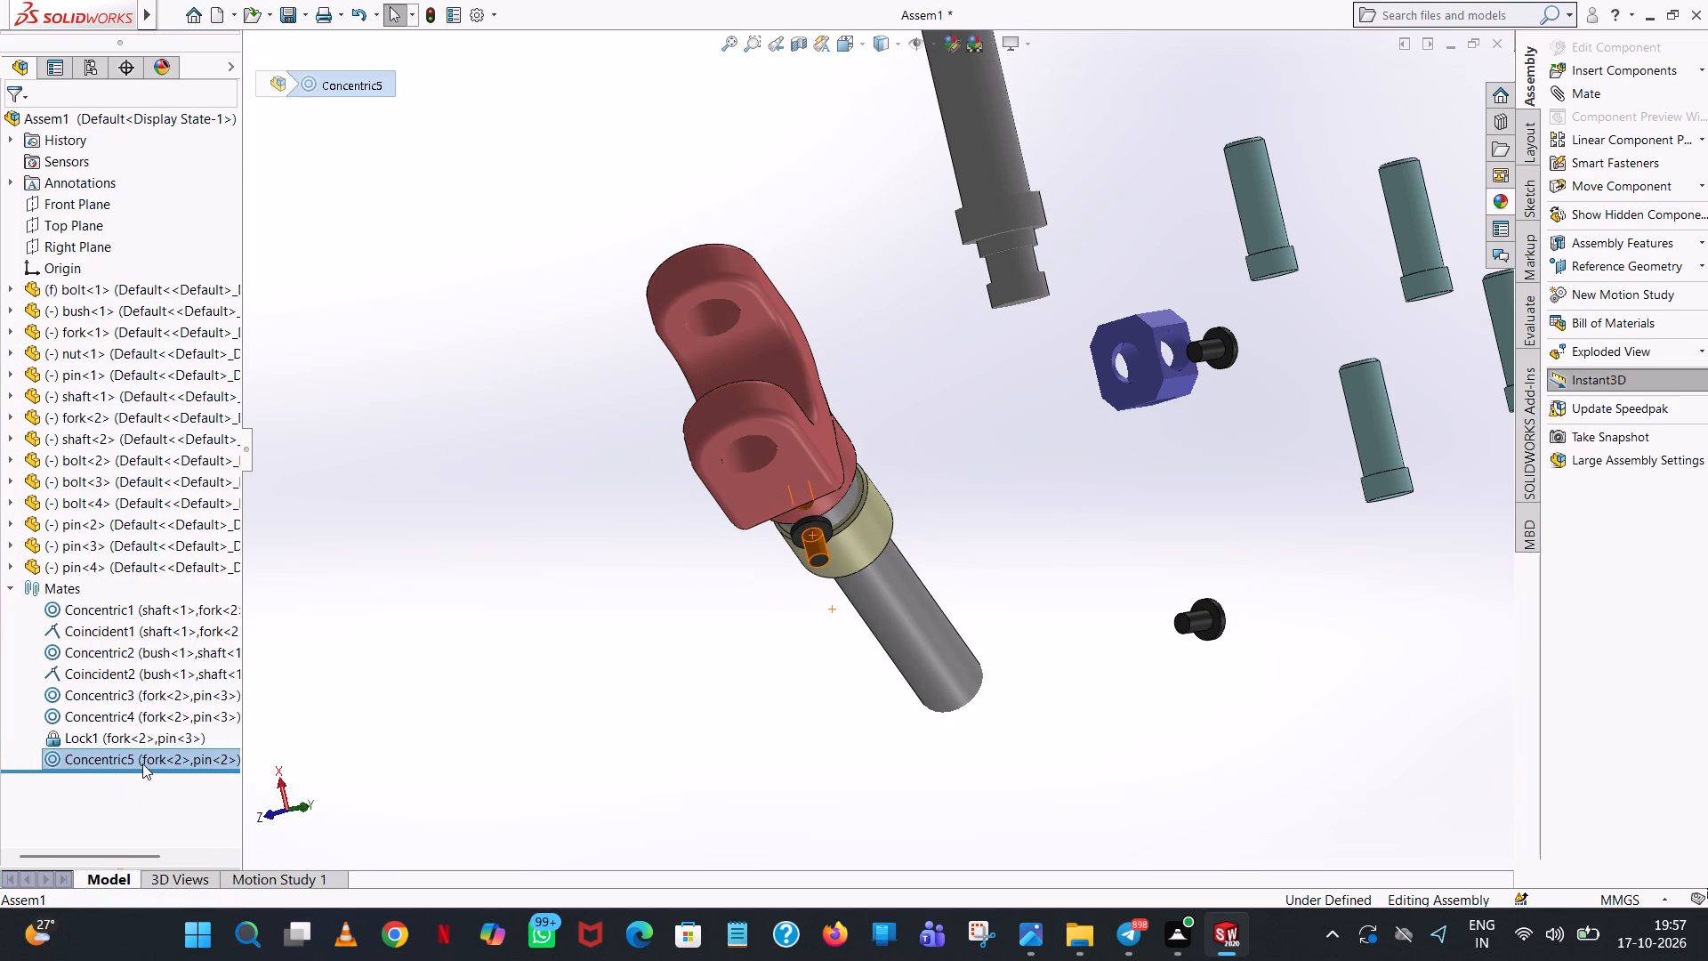
click(249, 662)
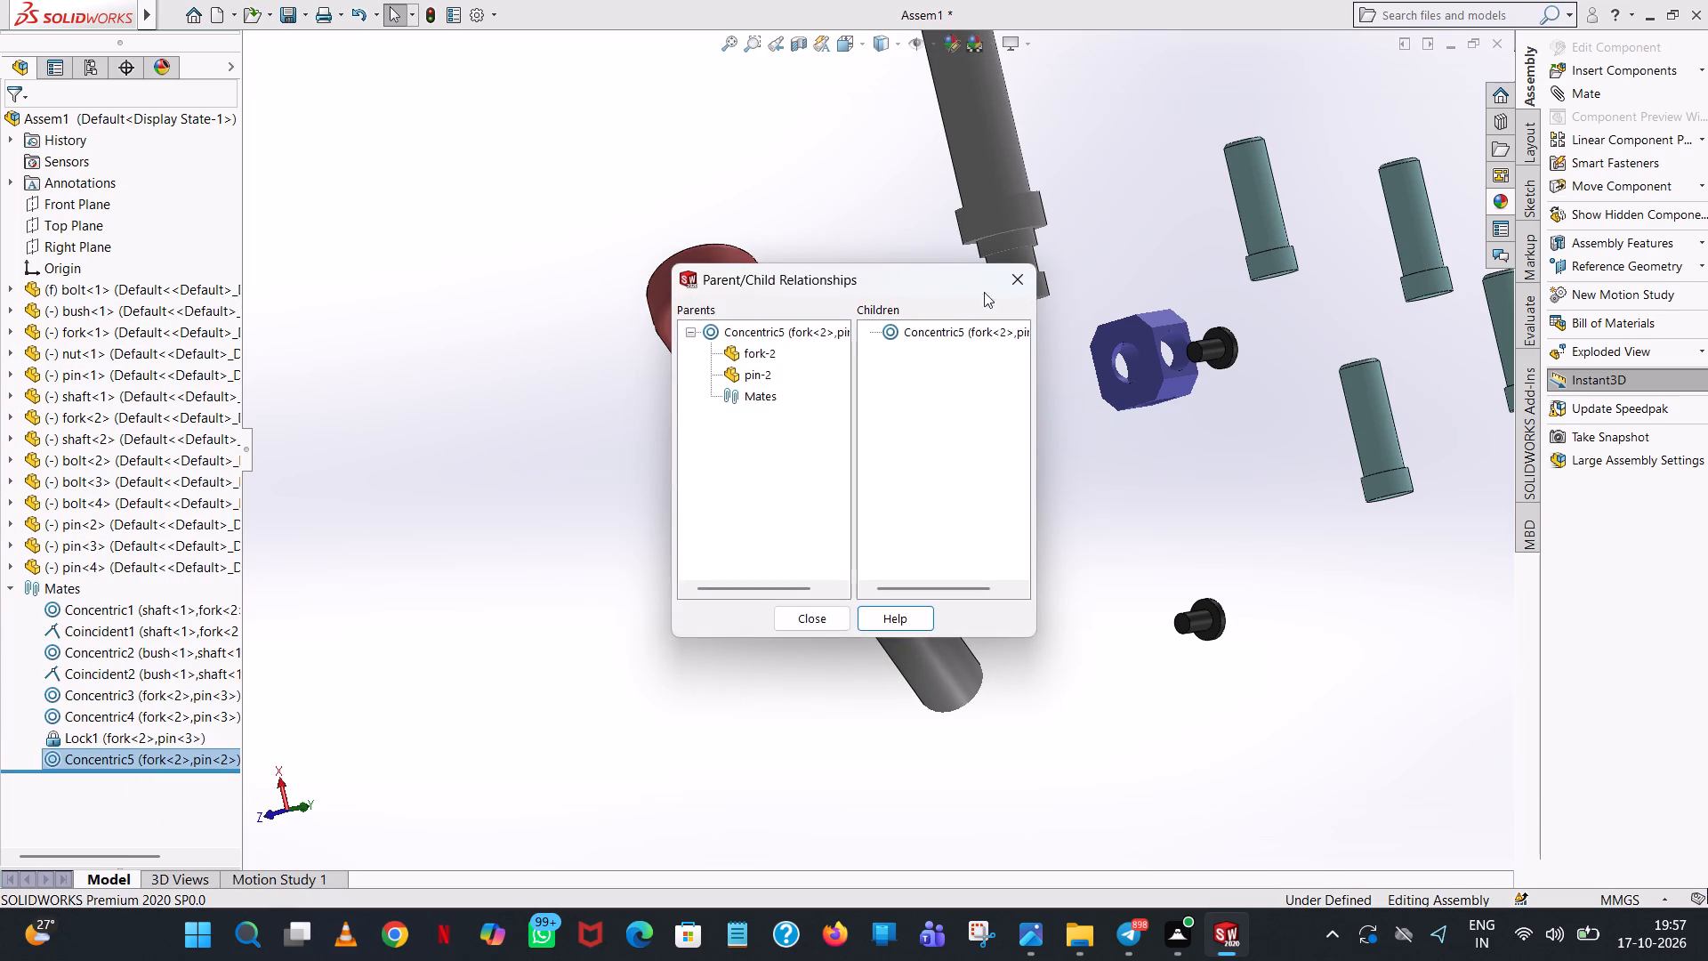
click(1026, 282)
click(103, 762)
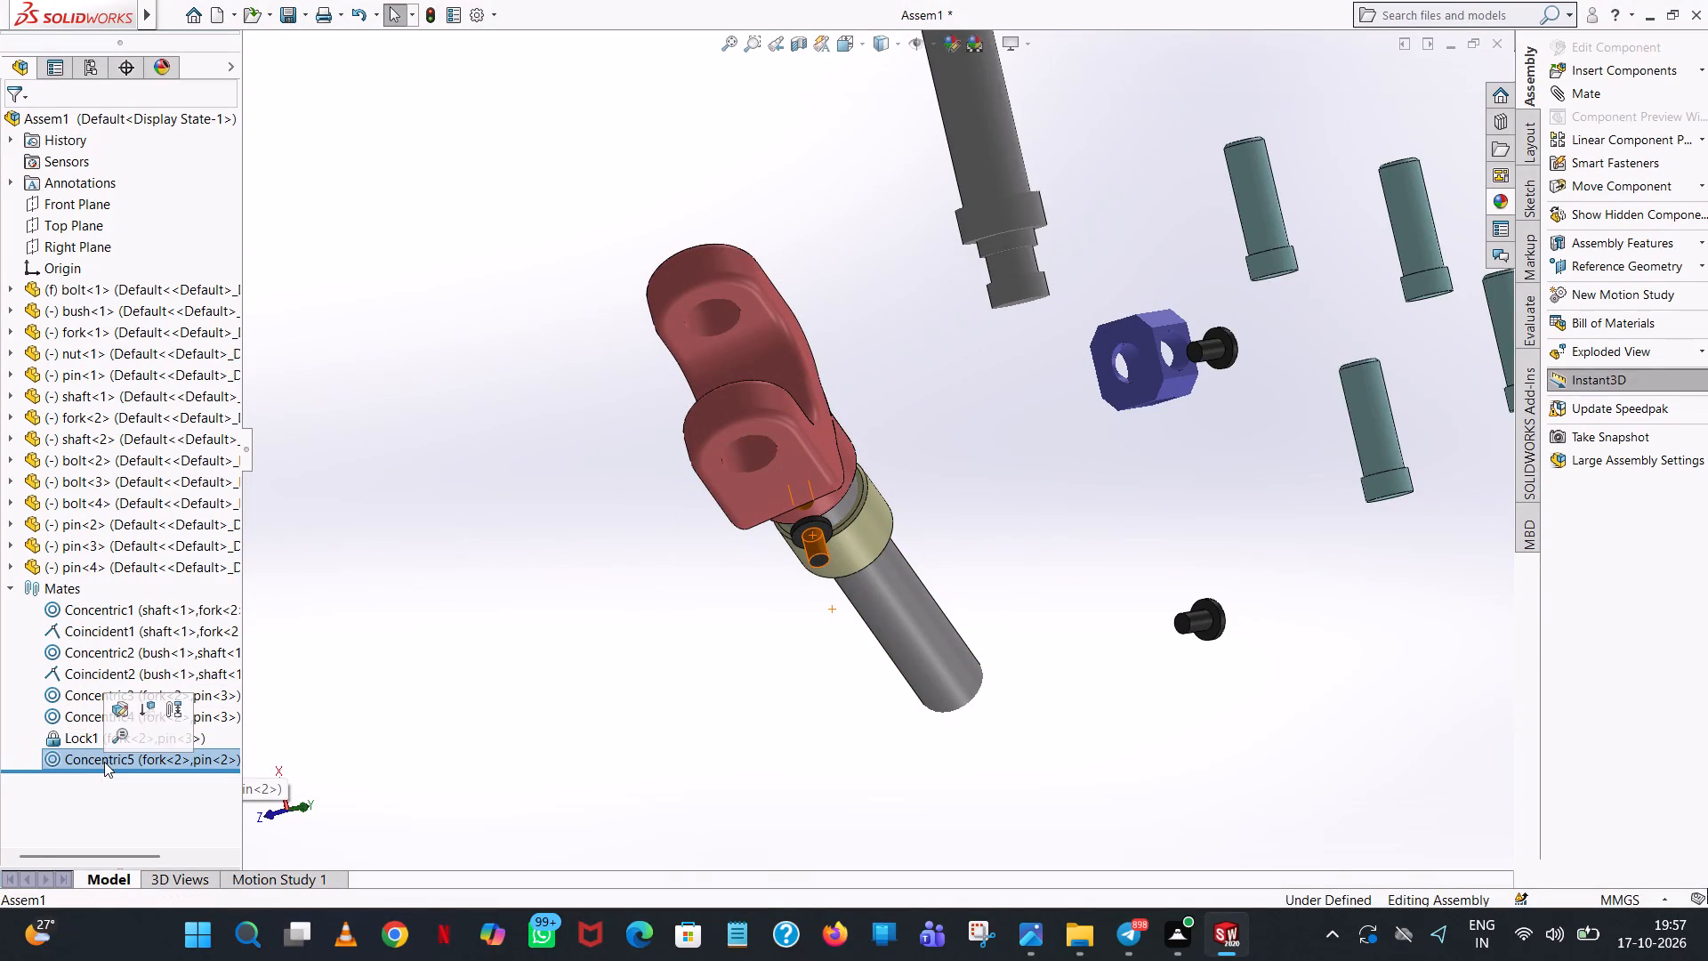
click(449, 728)
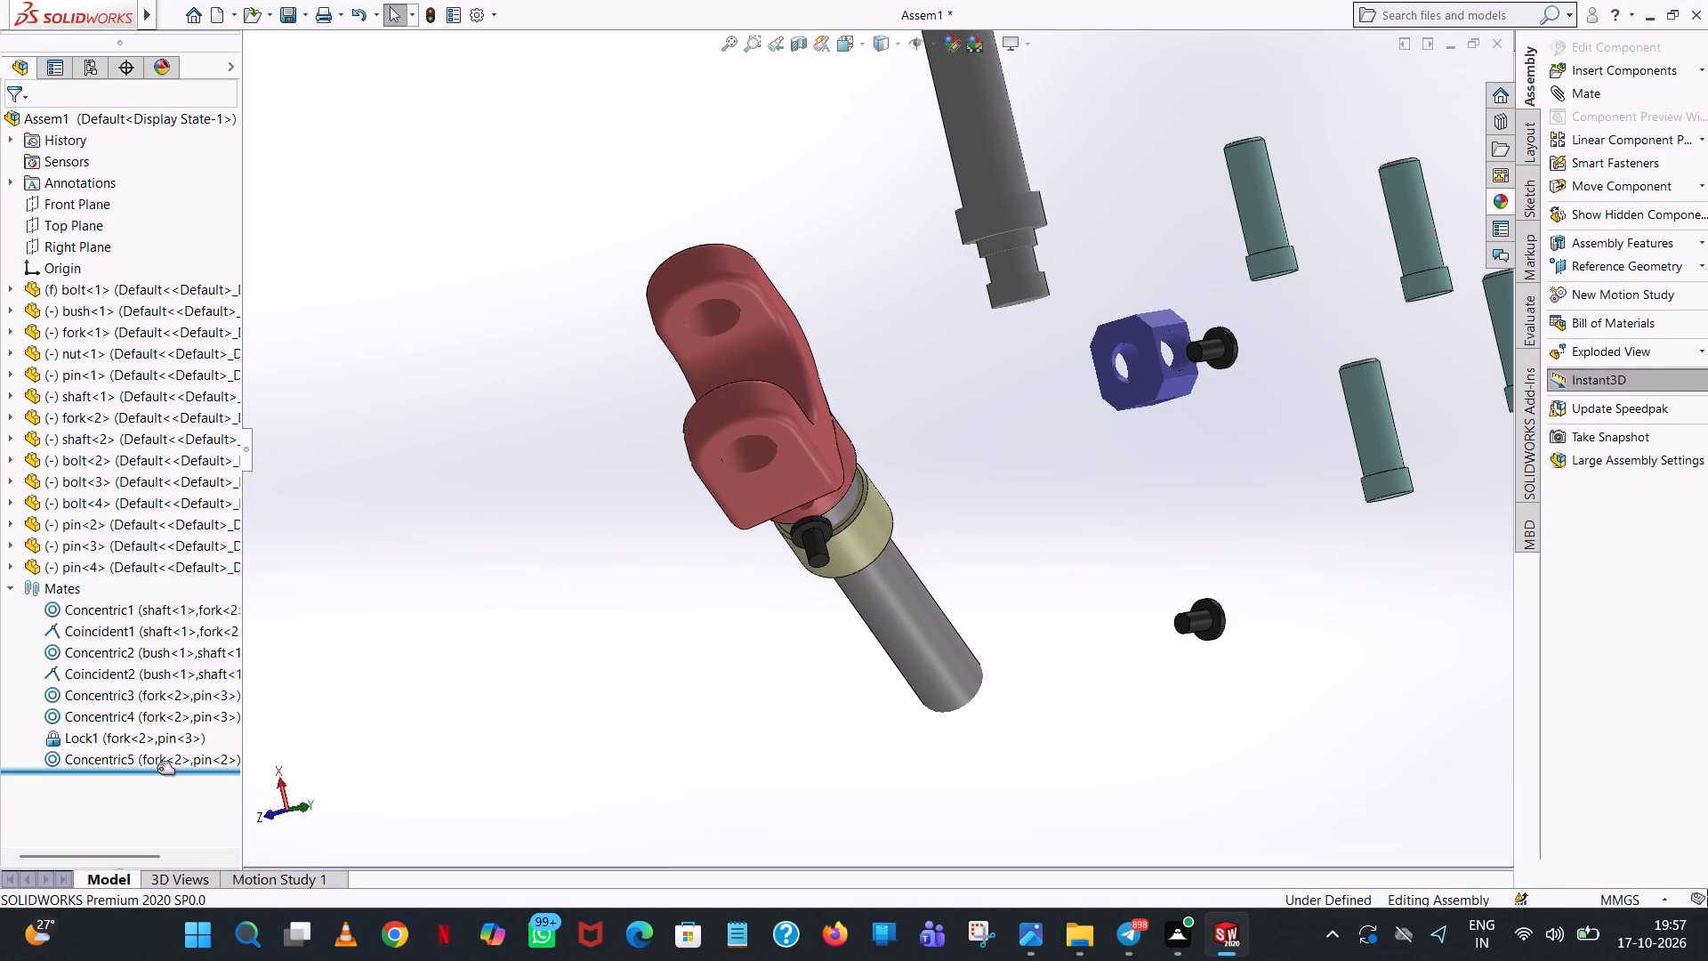
right_click(145, 763)
click(217, 680)
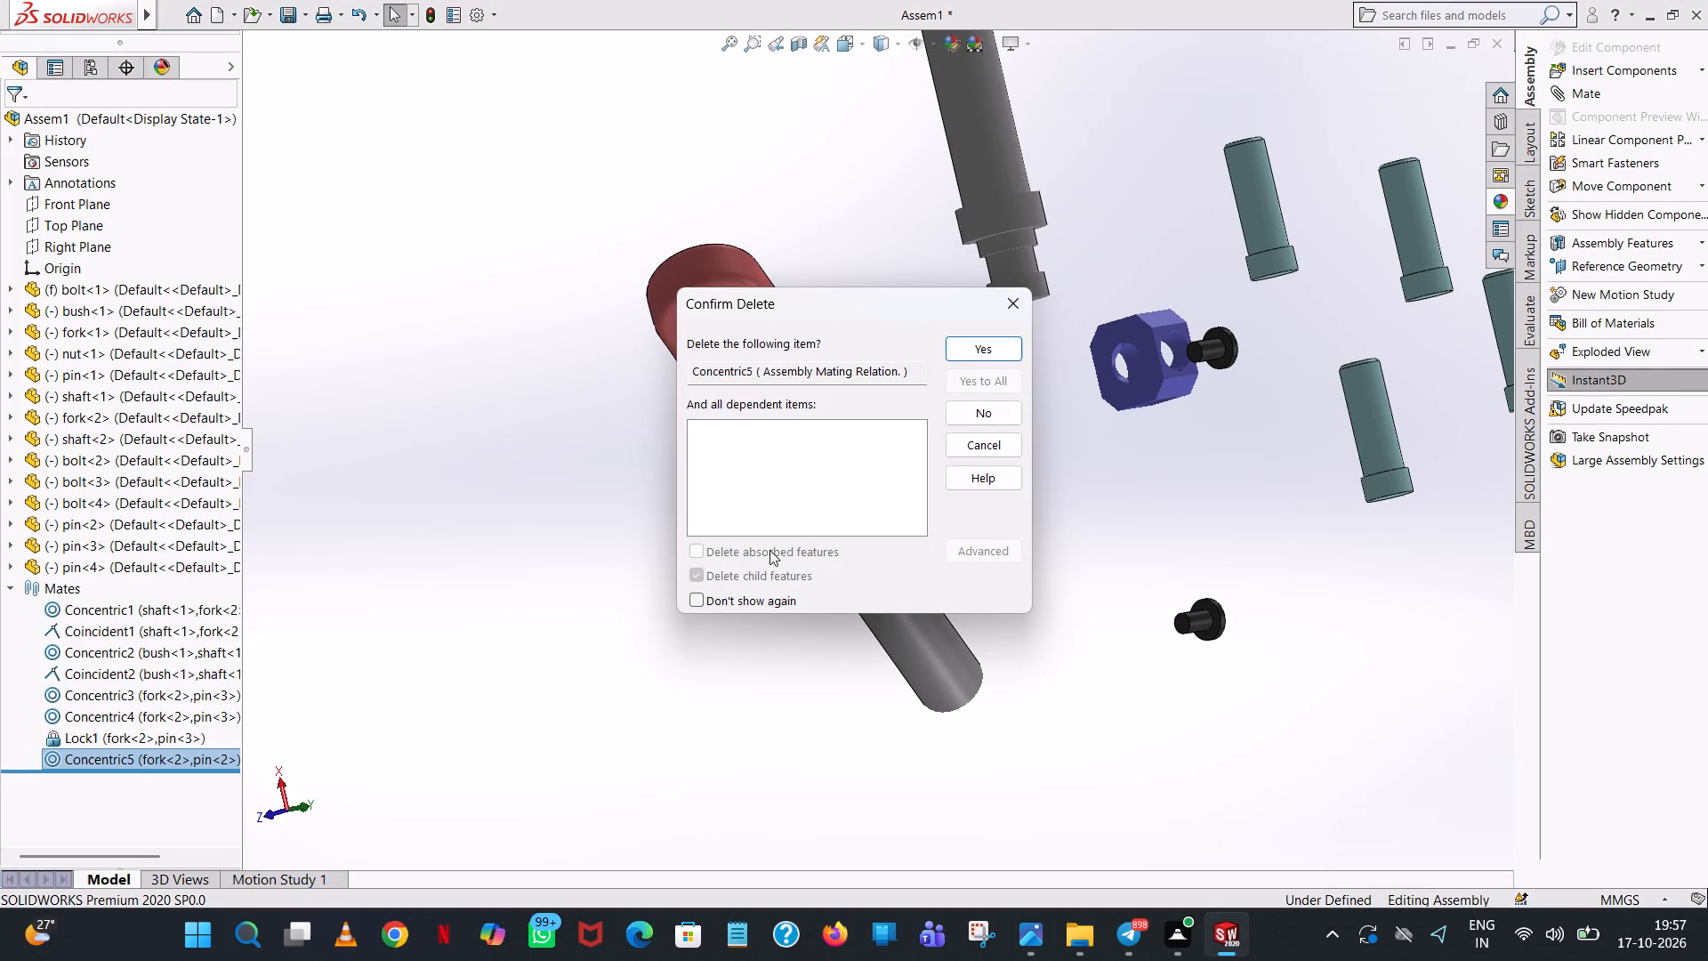
click(985, 345)
Move the freed pin-2 away from the fork and bush into the empty space beside the shaft.
drag(818, 553, 840, 586)
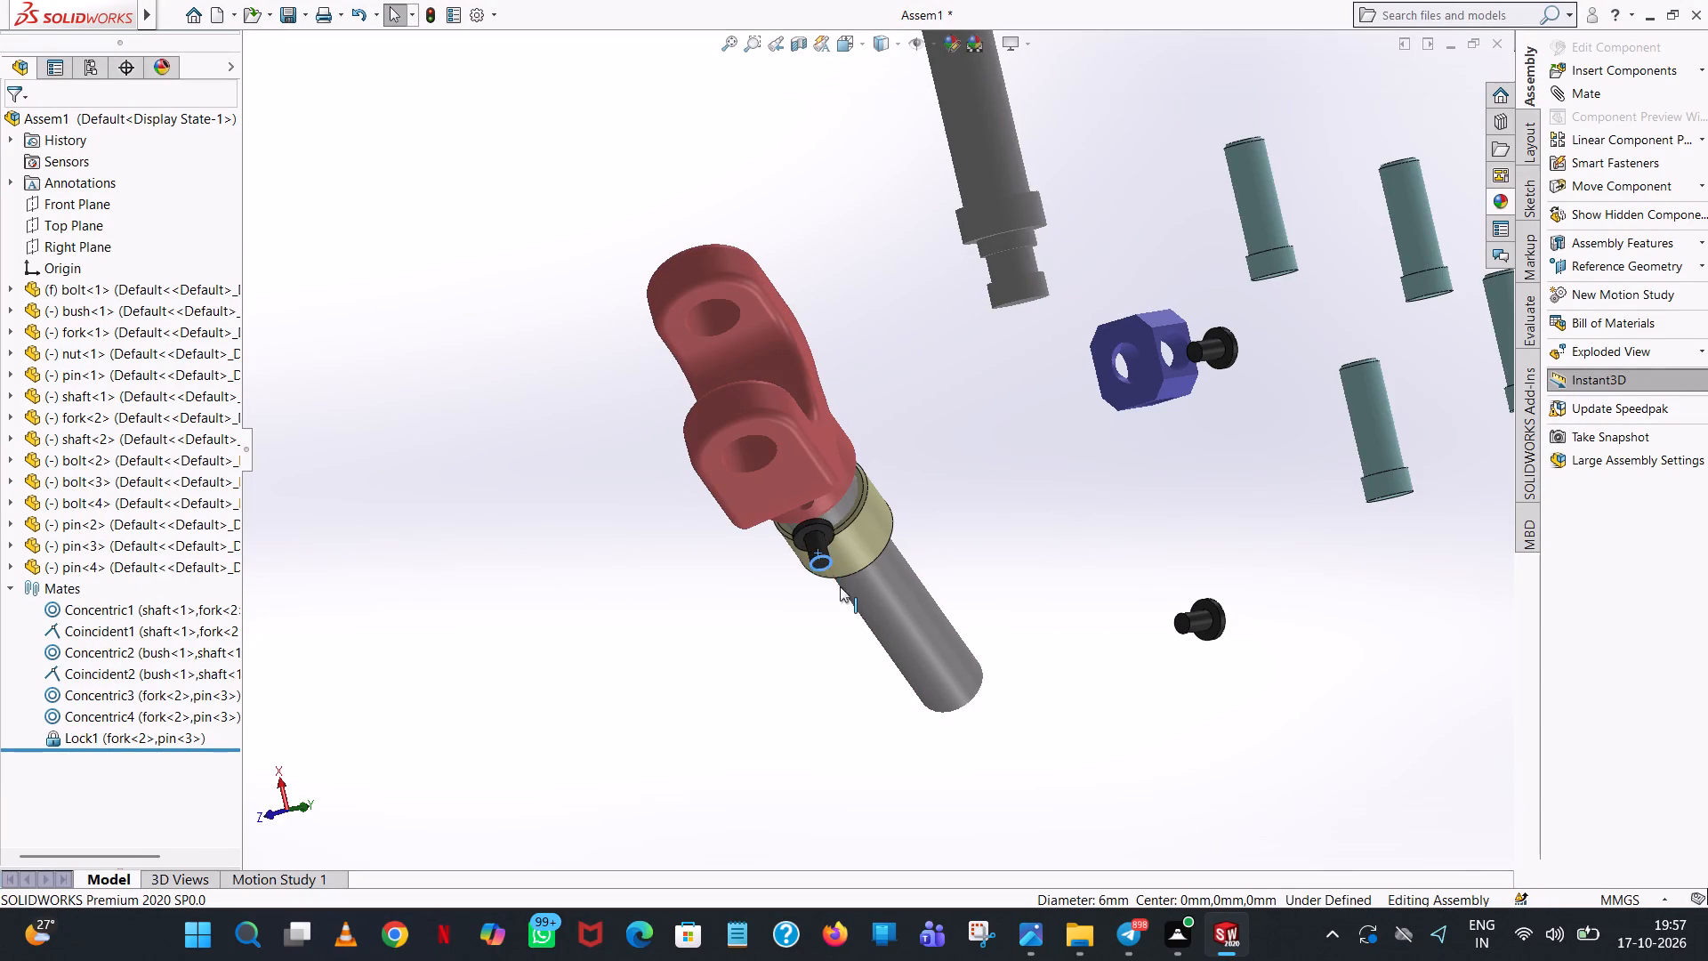
drag(840, 586, 851, 634)
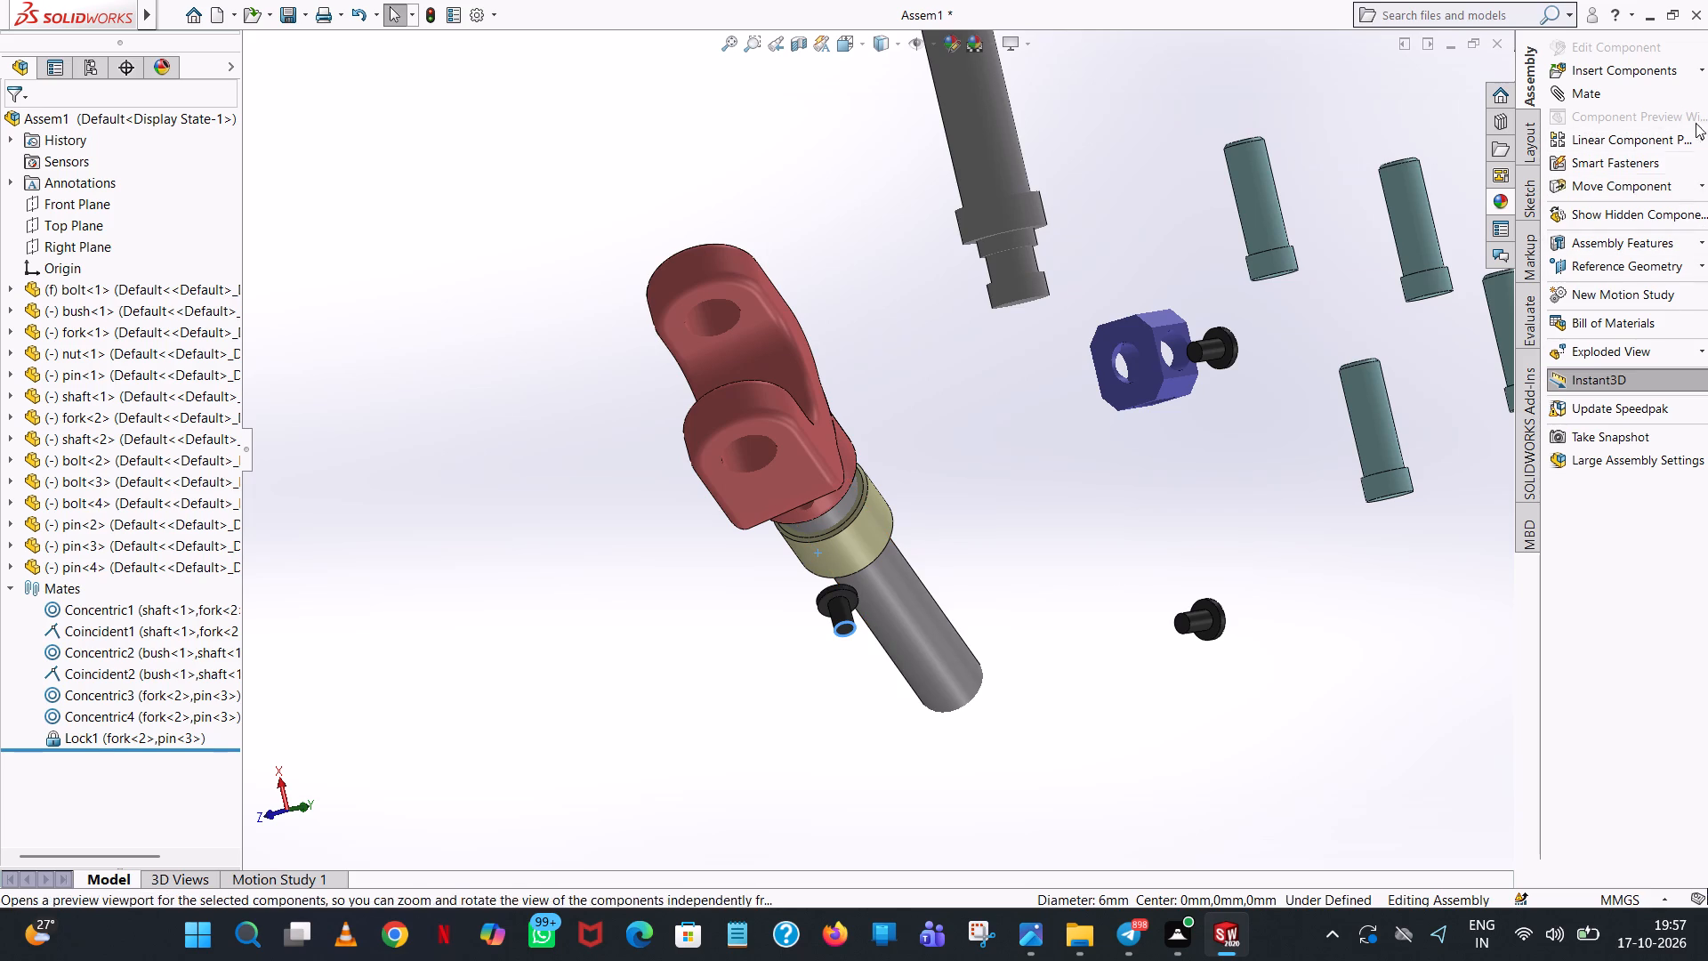
click(1706, 187)
click(1672, 198)
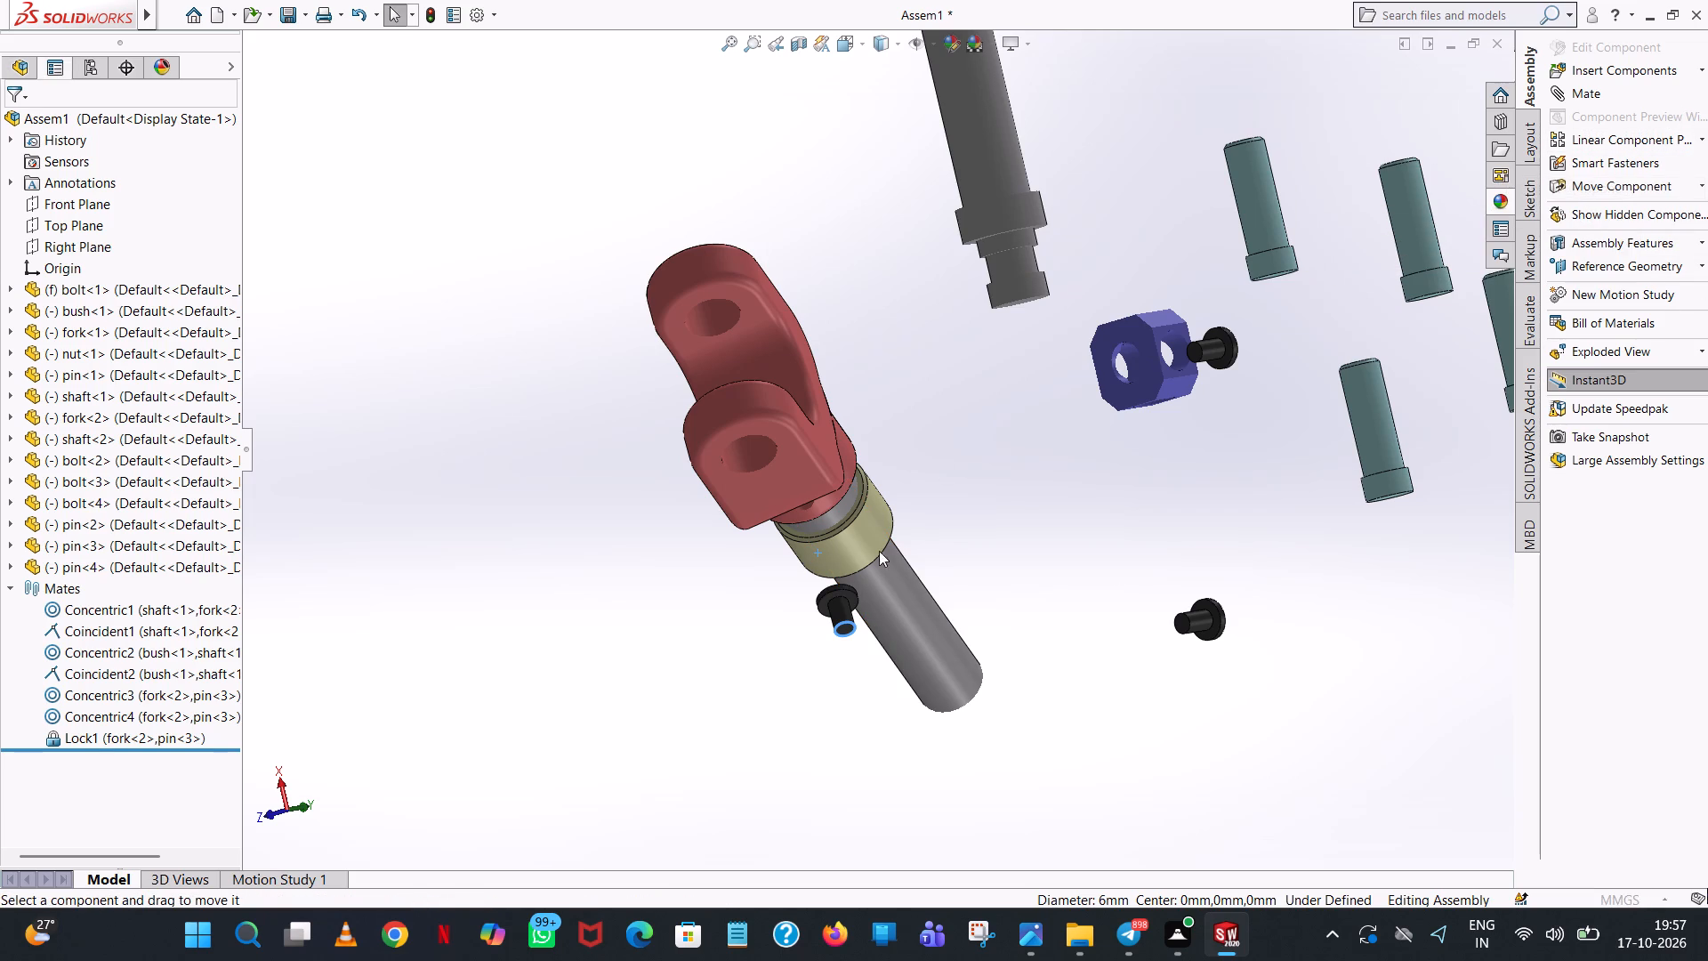
drag(852, 628, 761, 655)
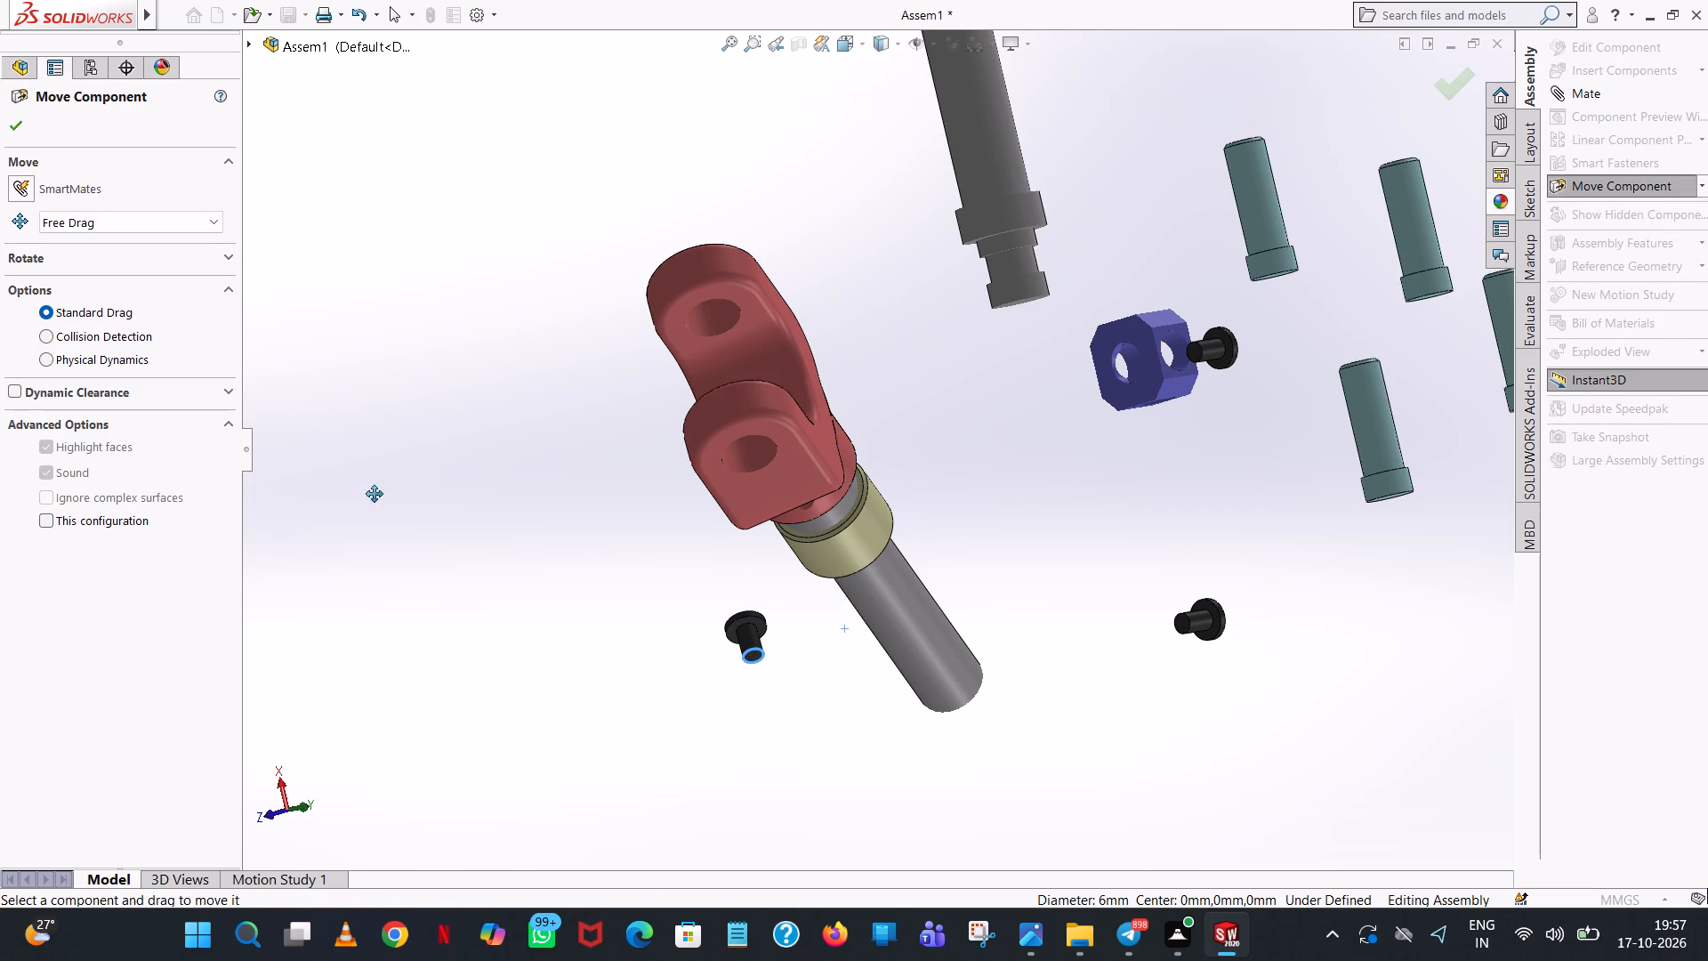
click(20, 129)
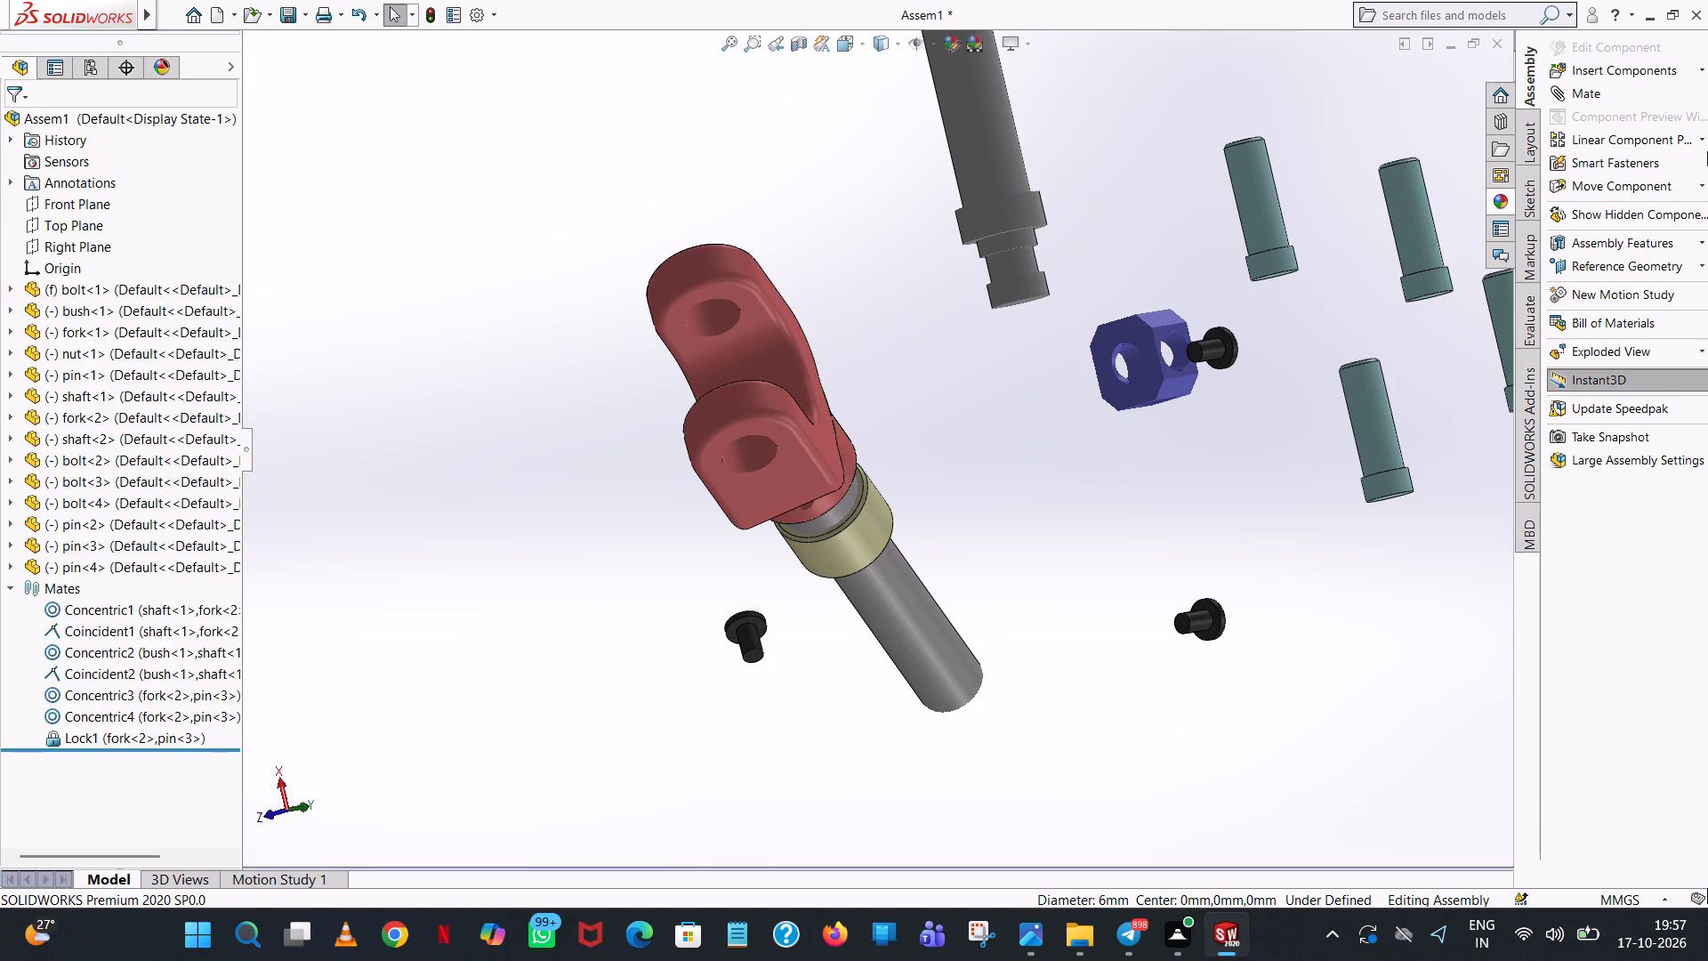
Rotate pin-2 freely until it is reversed, with its shank pointing up and its head below.
click(1701, 188)
click(1656, 214)
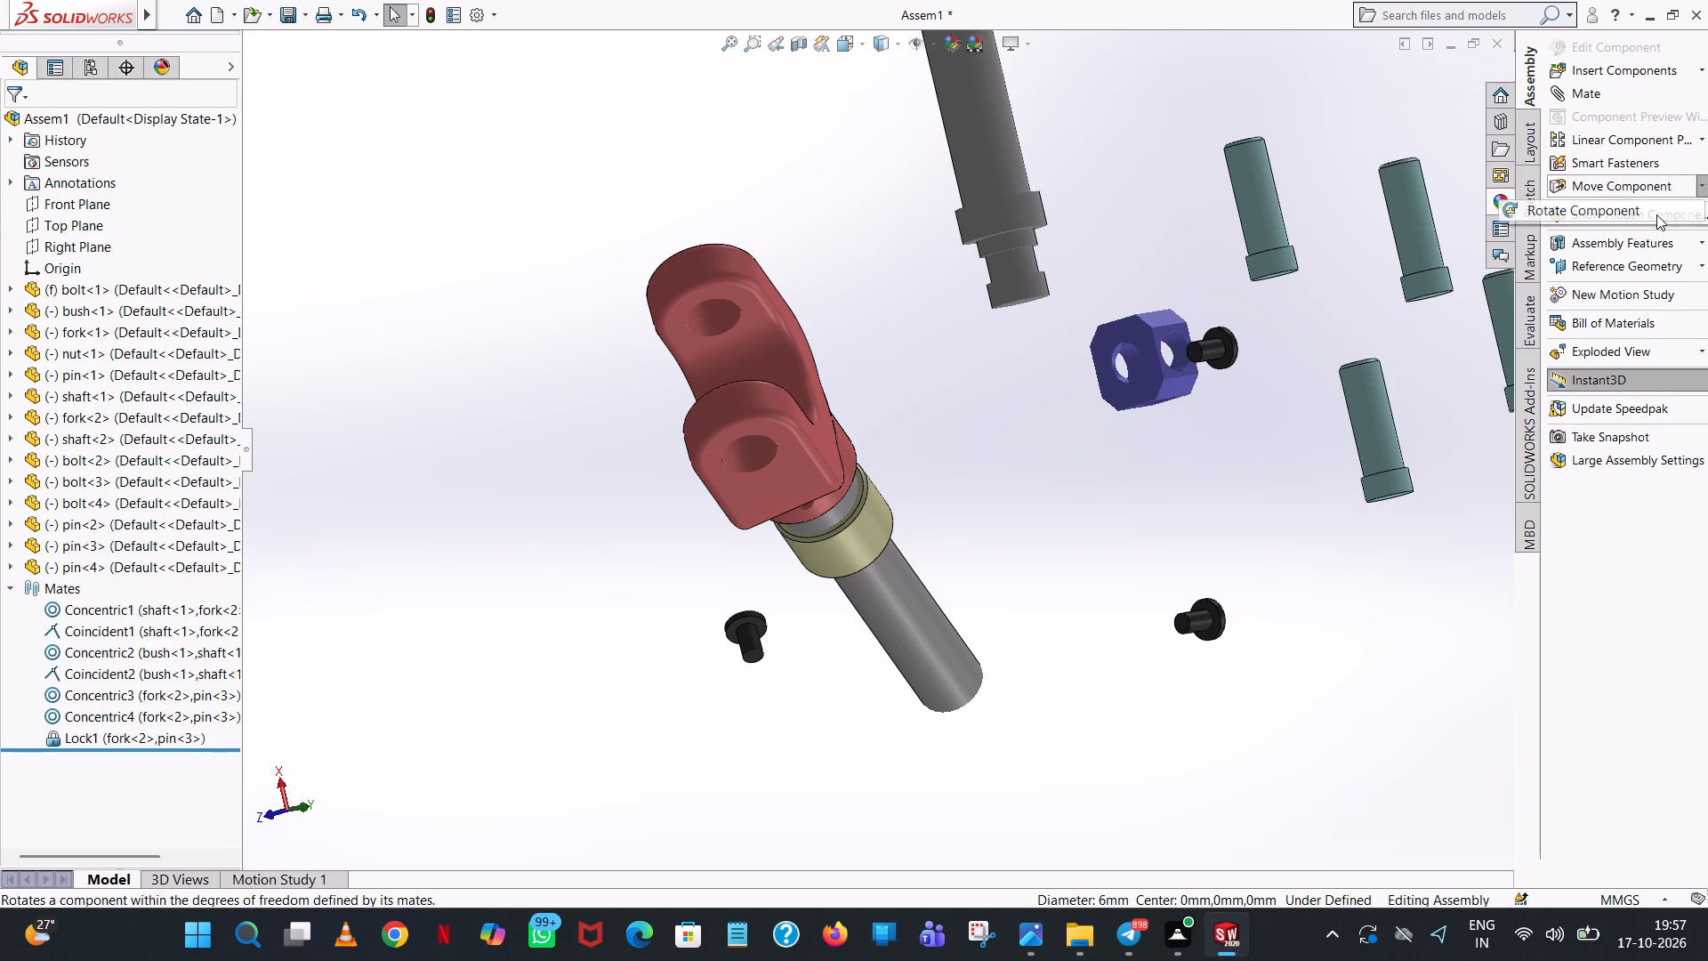
drag(740, 656, 763, 672)
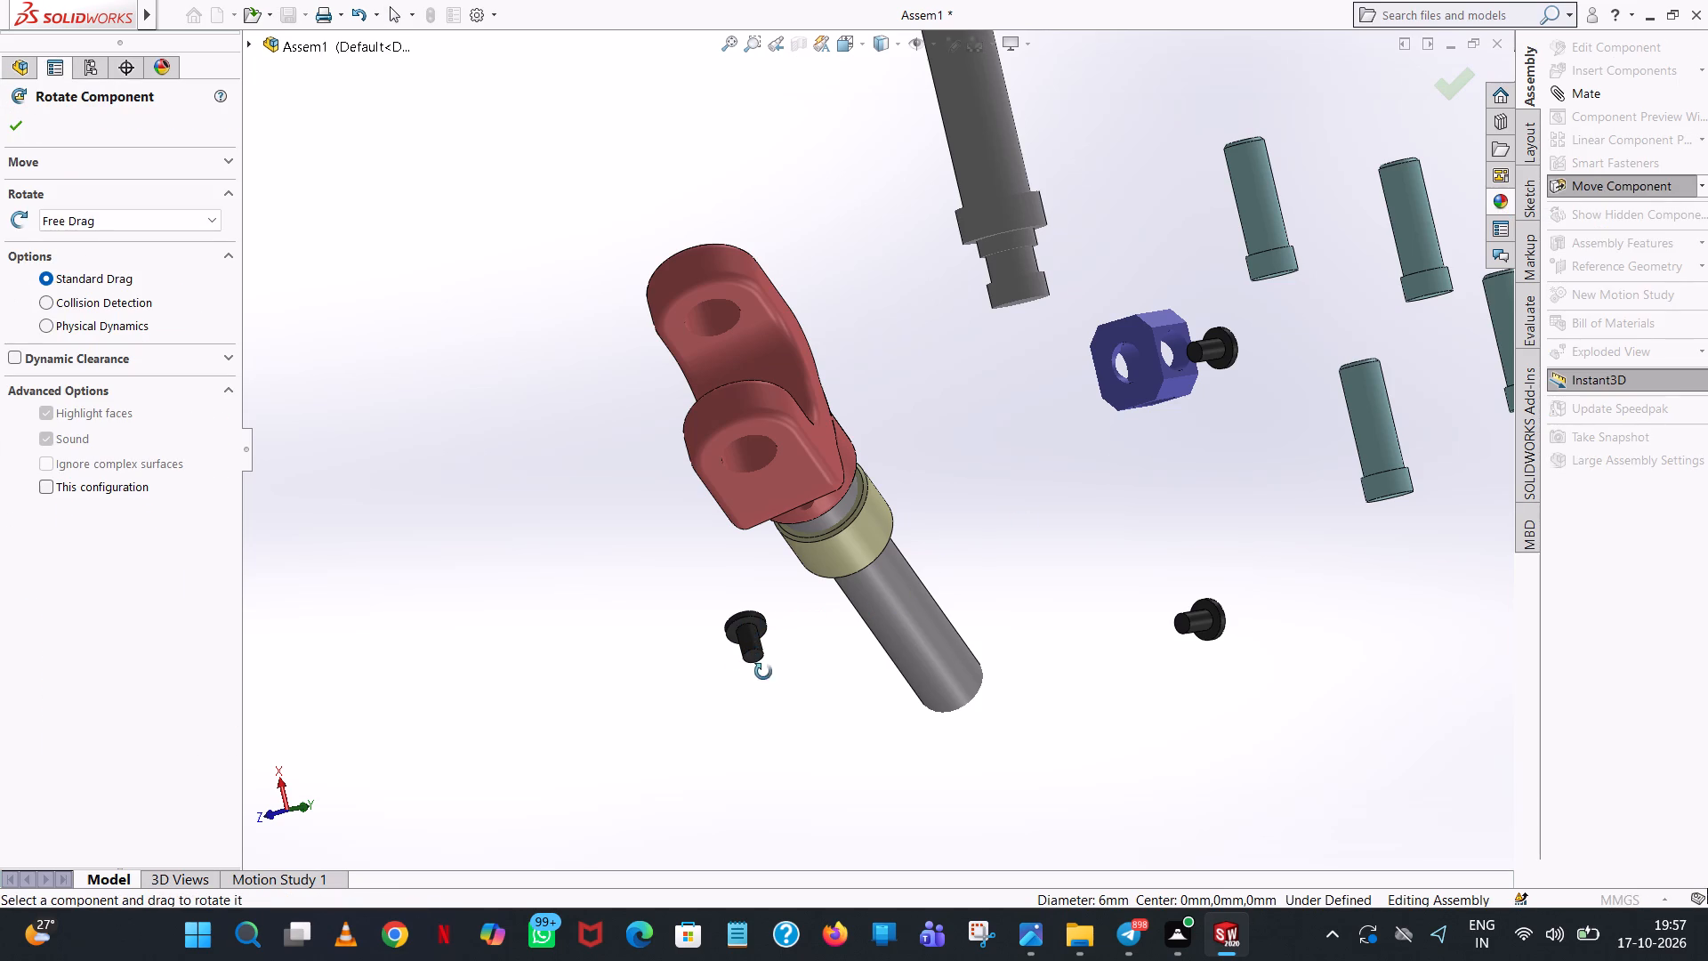
drag(763, 672, 912, 686)
drag(755, 648, 1072, 571)
drag(745, 655, 632, 656)
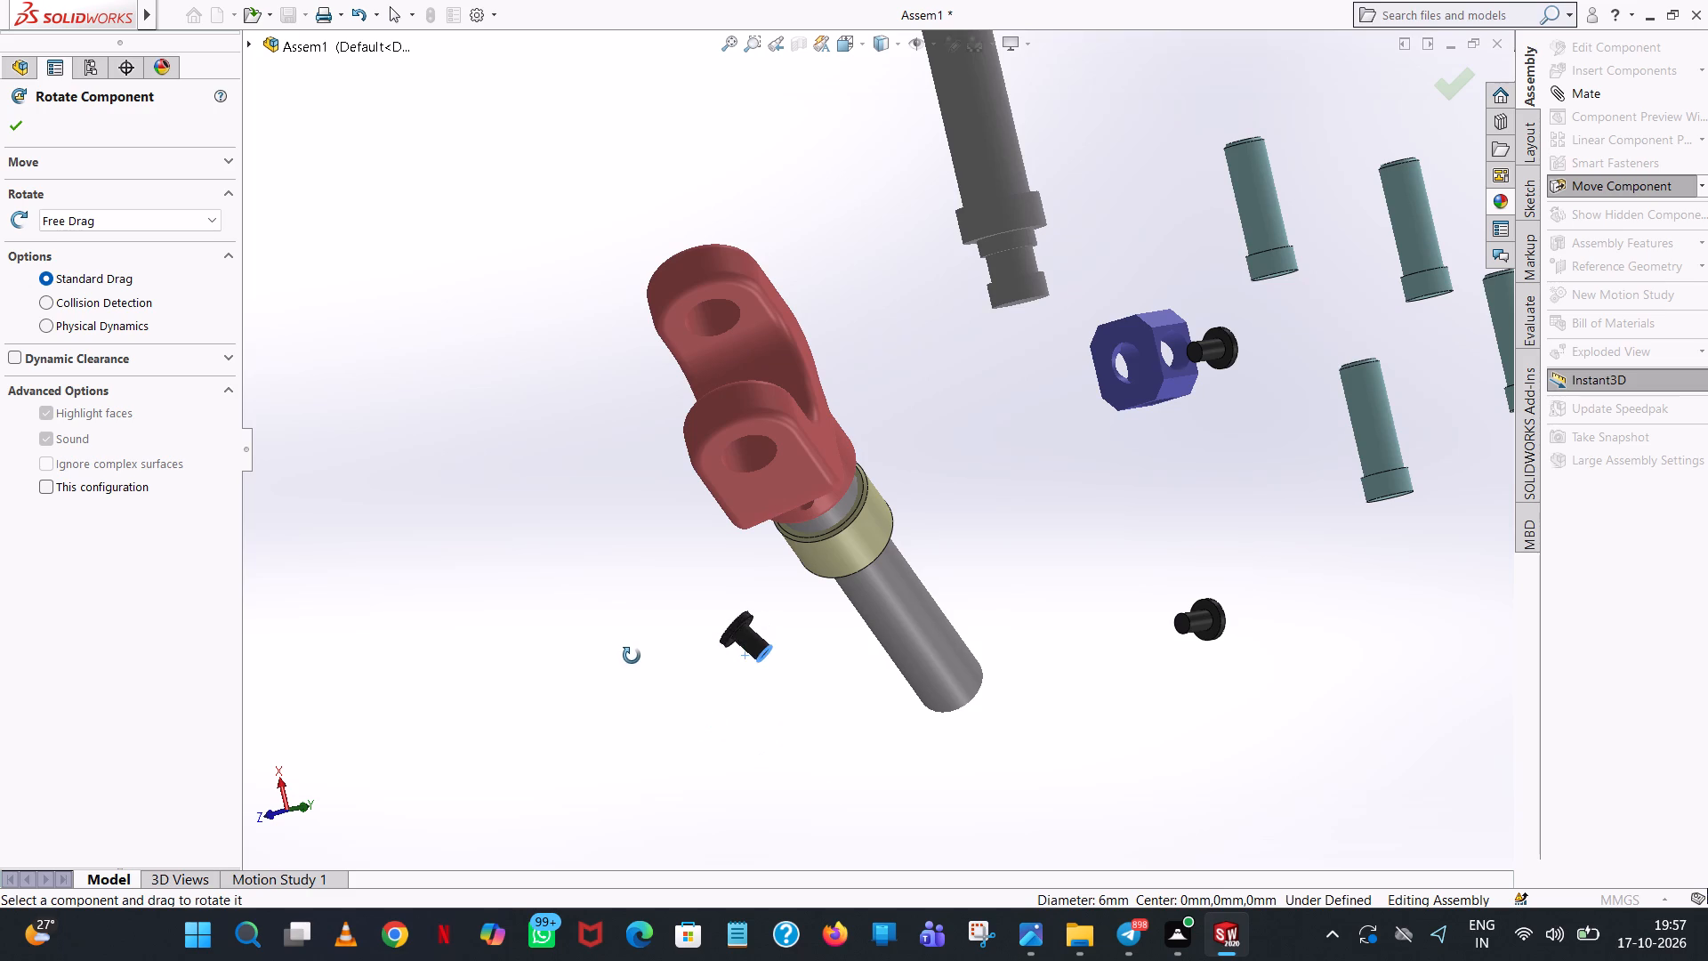
drag(632, 656, 488, 729)
drag(749, 623, 737, 664)
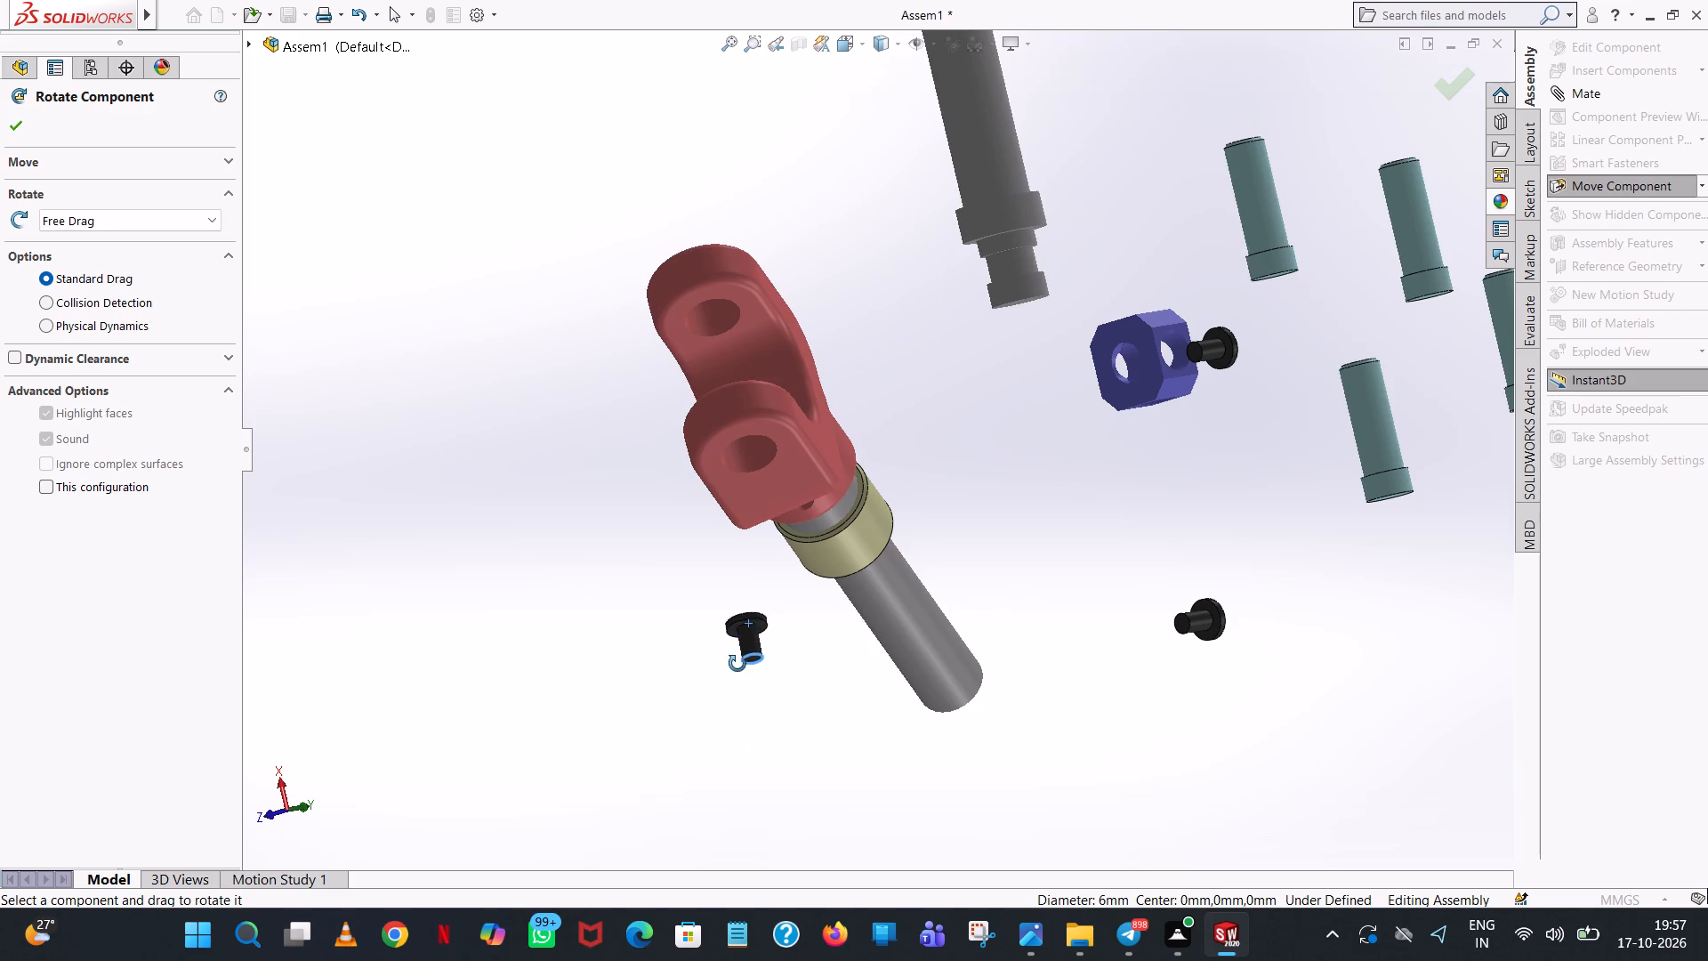
drag(737, 664, 743, 886)
drag(716, 596, 738, 795)
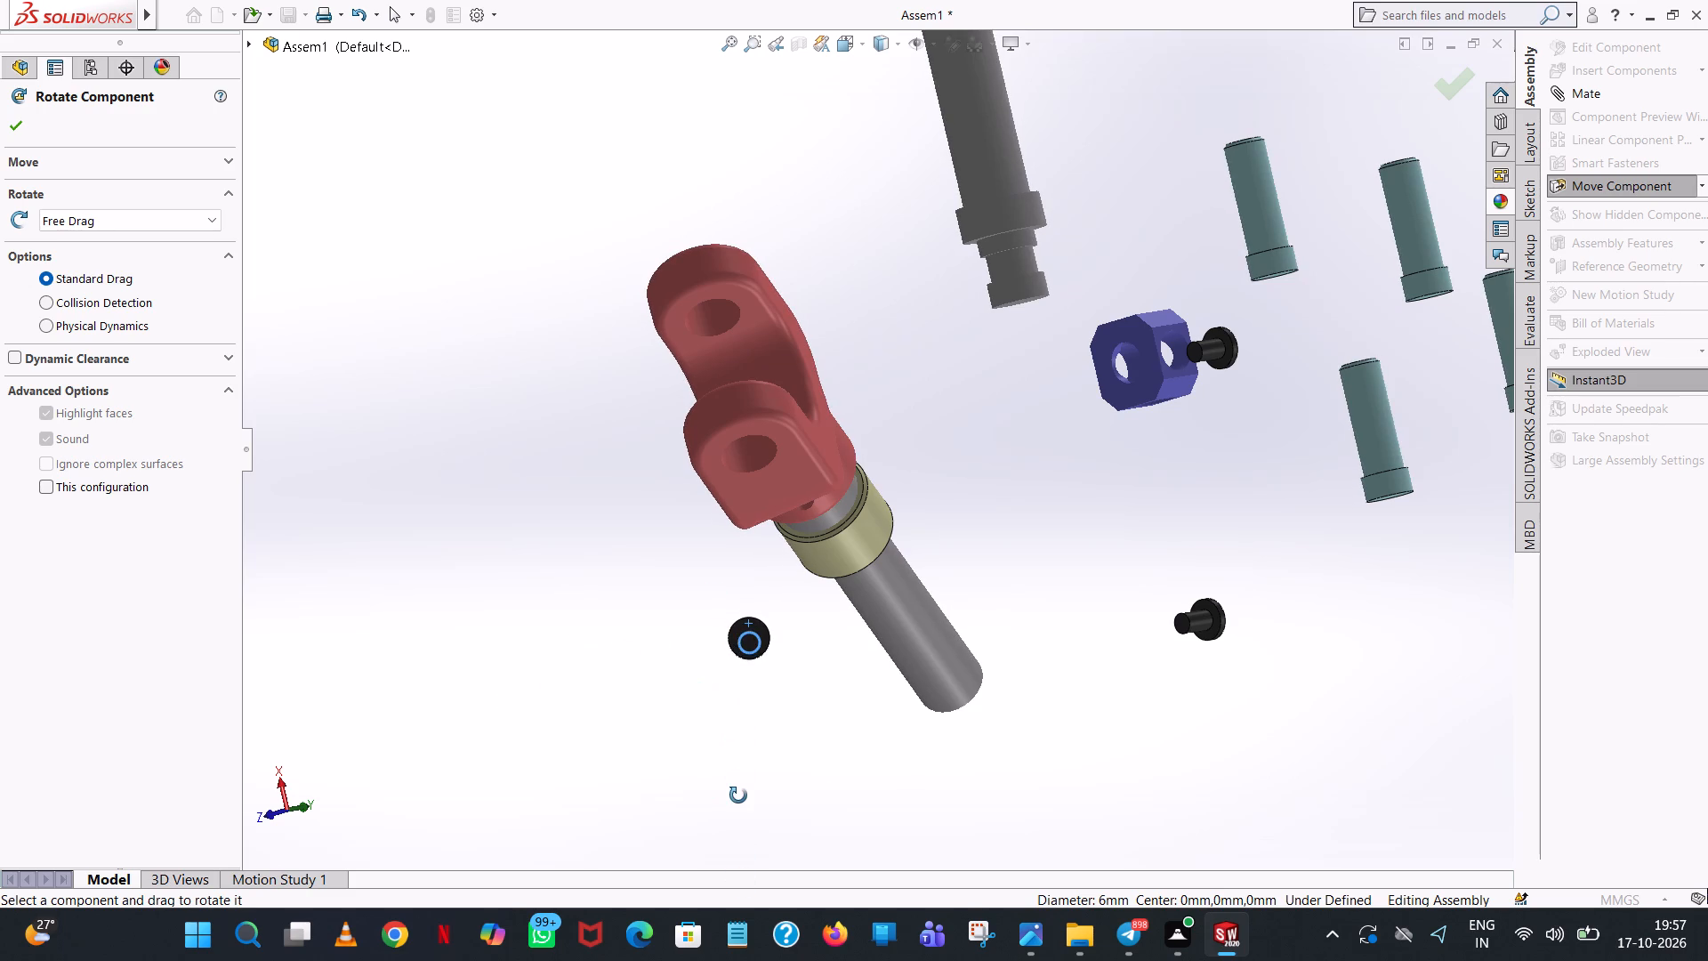
drag(738, 795, 737, 835)
drag(725, 650, 718, 787)
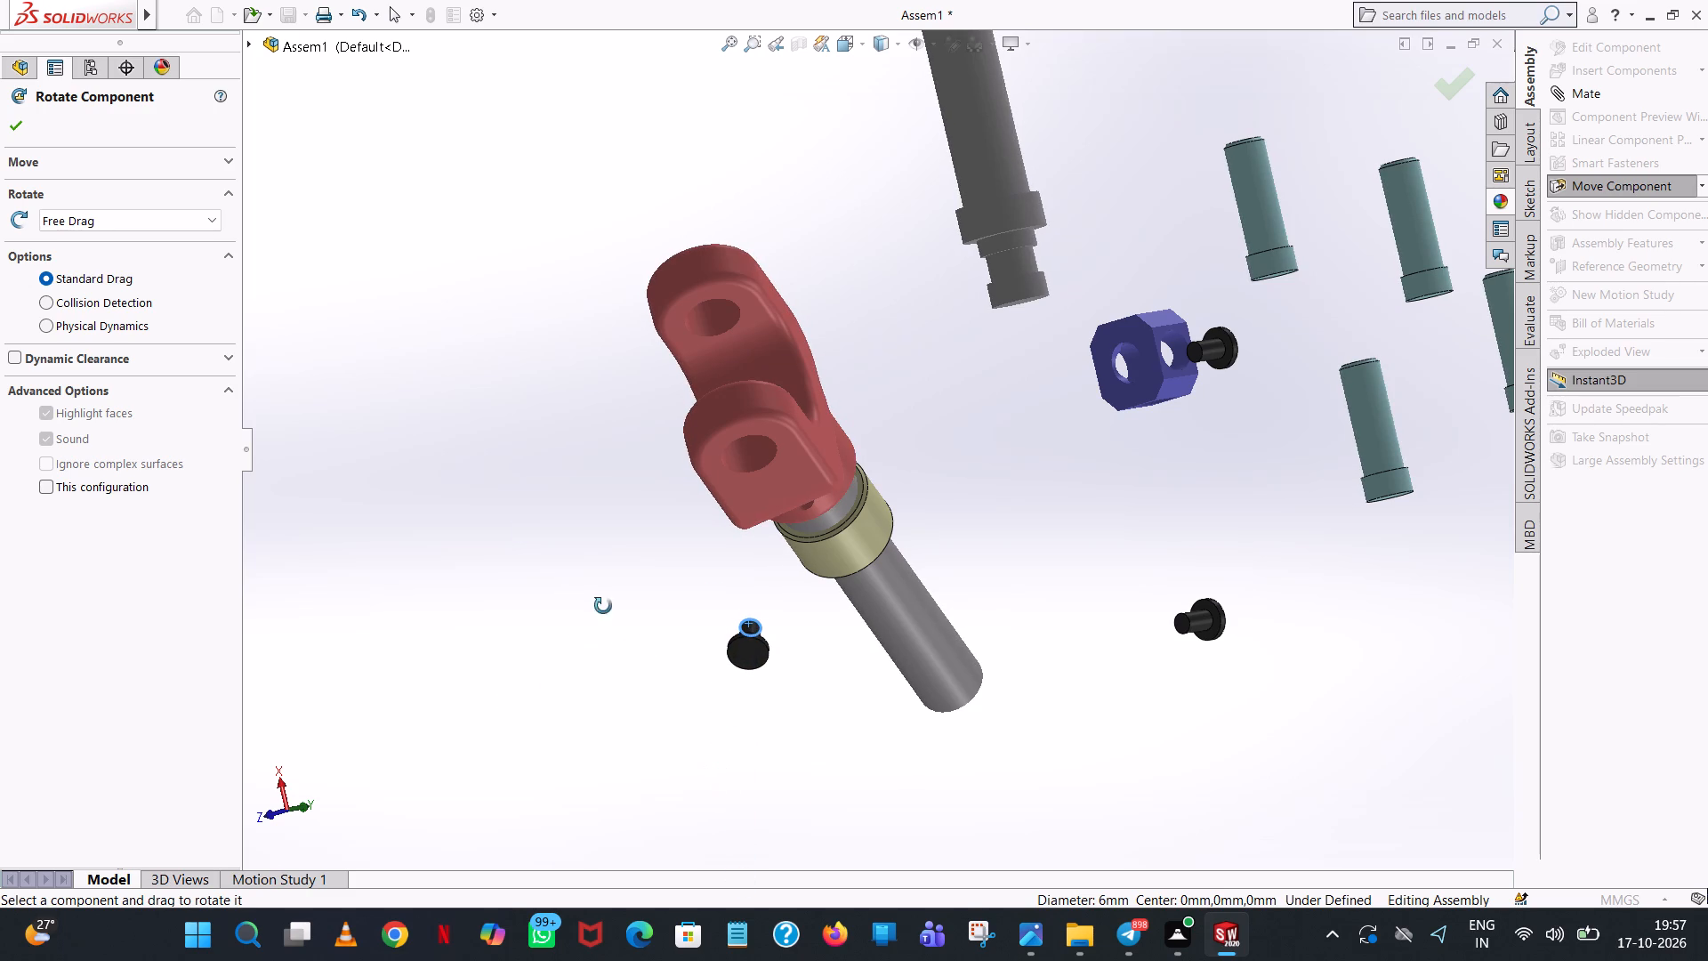
click(12, 125)
Add a concentric mate between the shank of pin-2 and the cross hole on the fork hub's side opposite pin-3.
middle_drag(961, 483, 846, 489)
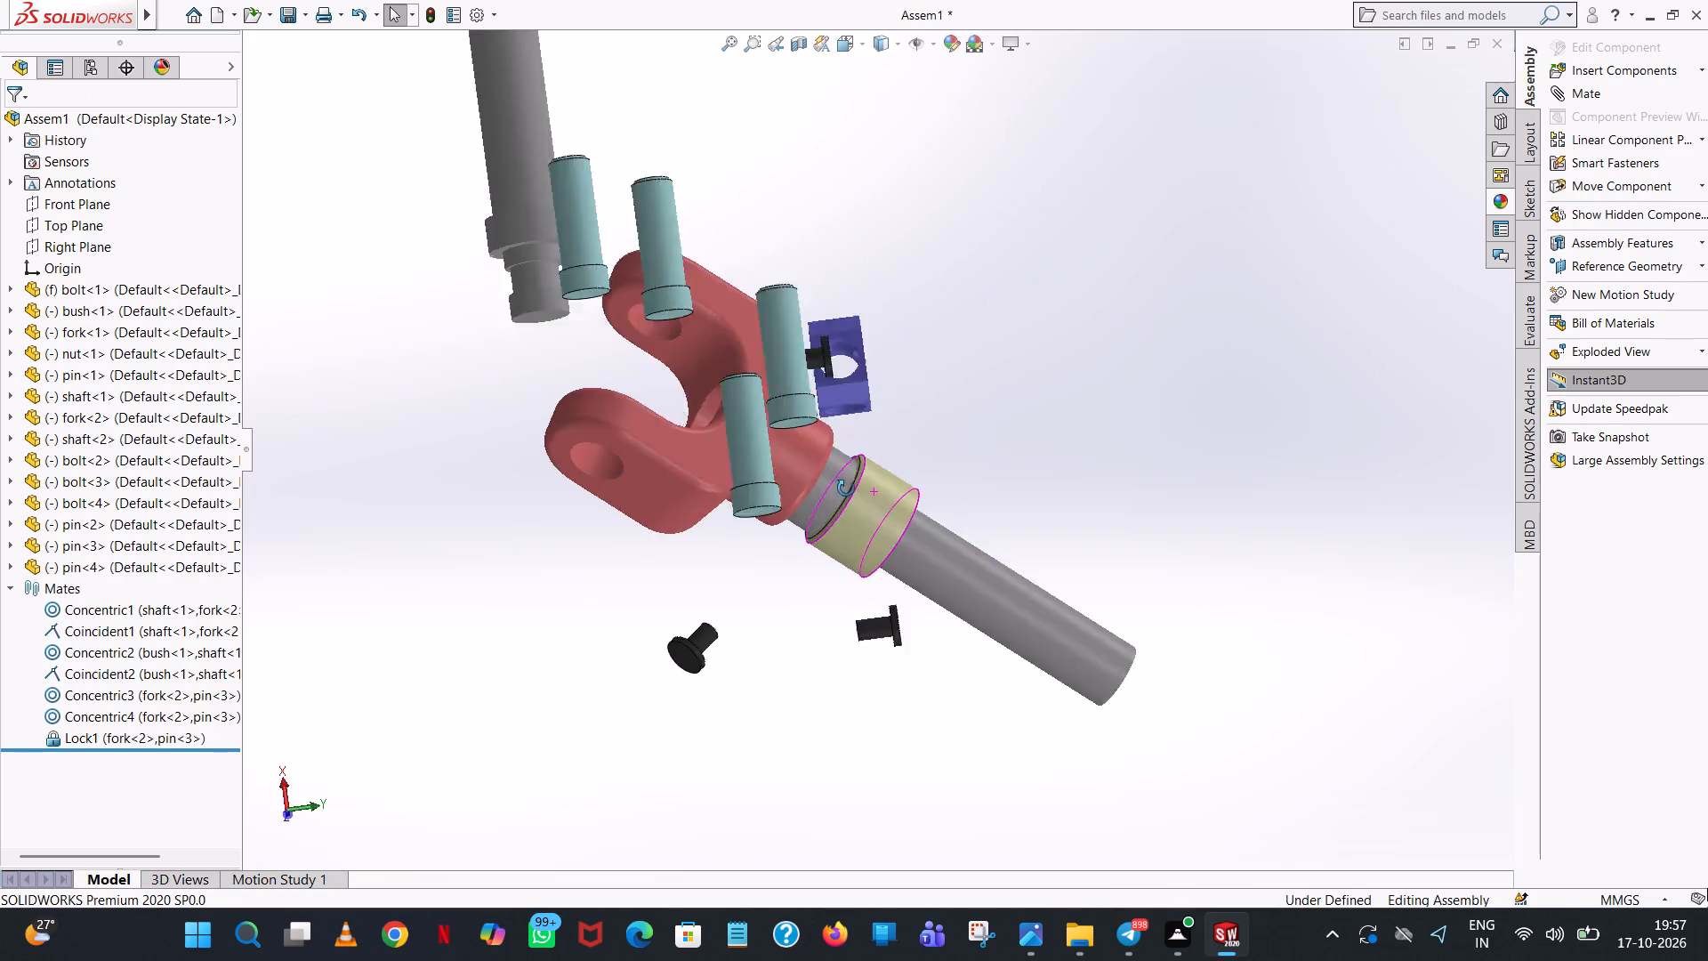
middle_drag(846, 489, 731, 133)
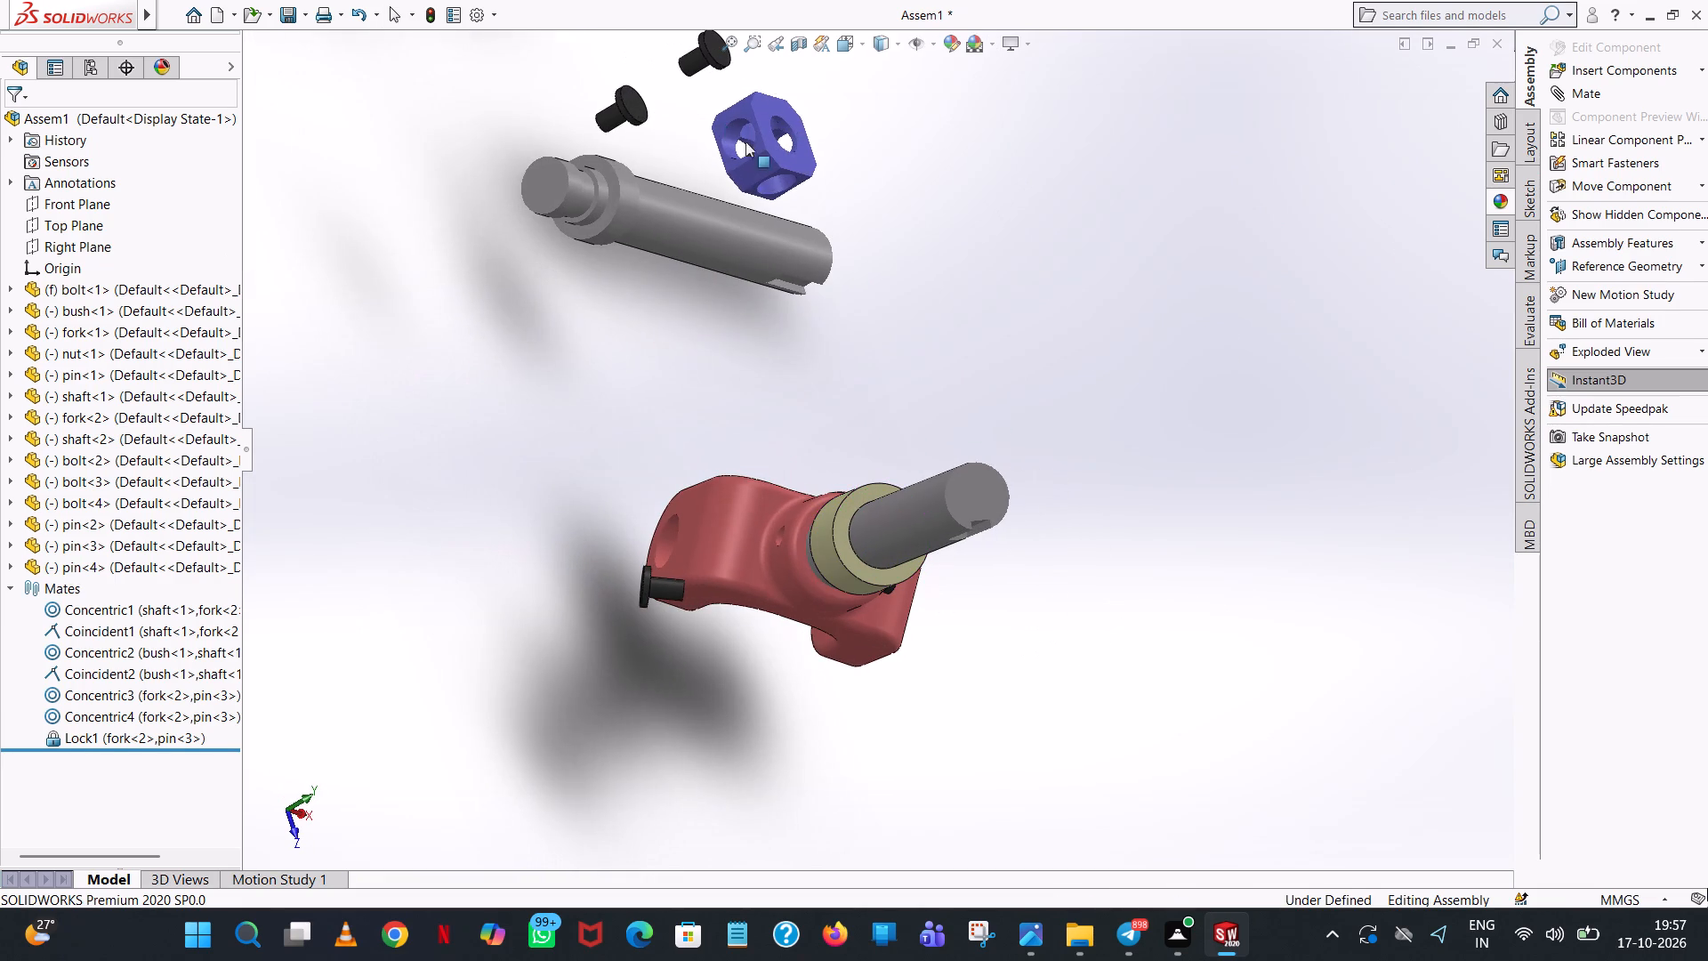
click(1568, 101)
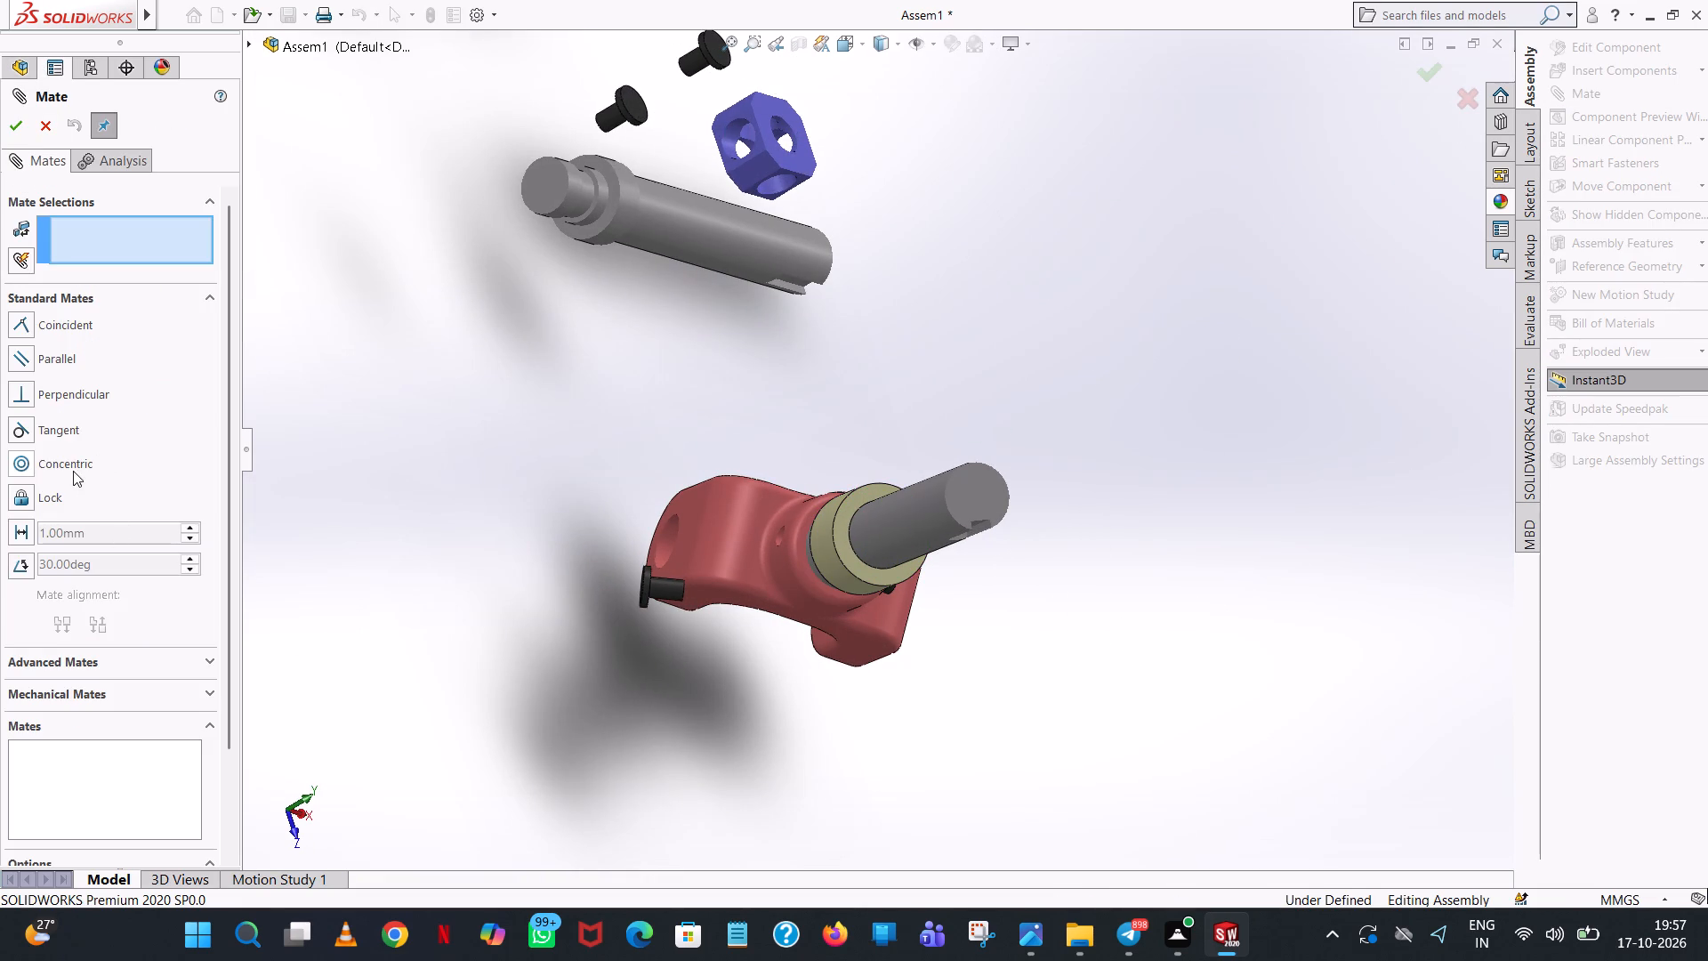
click(73, 471)
click(672, 591)
middle_drag(775, 572, 821, 641)
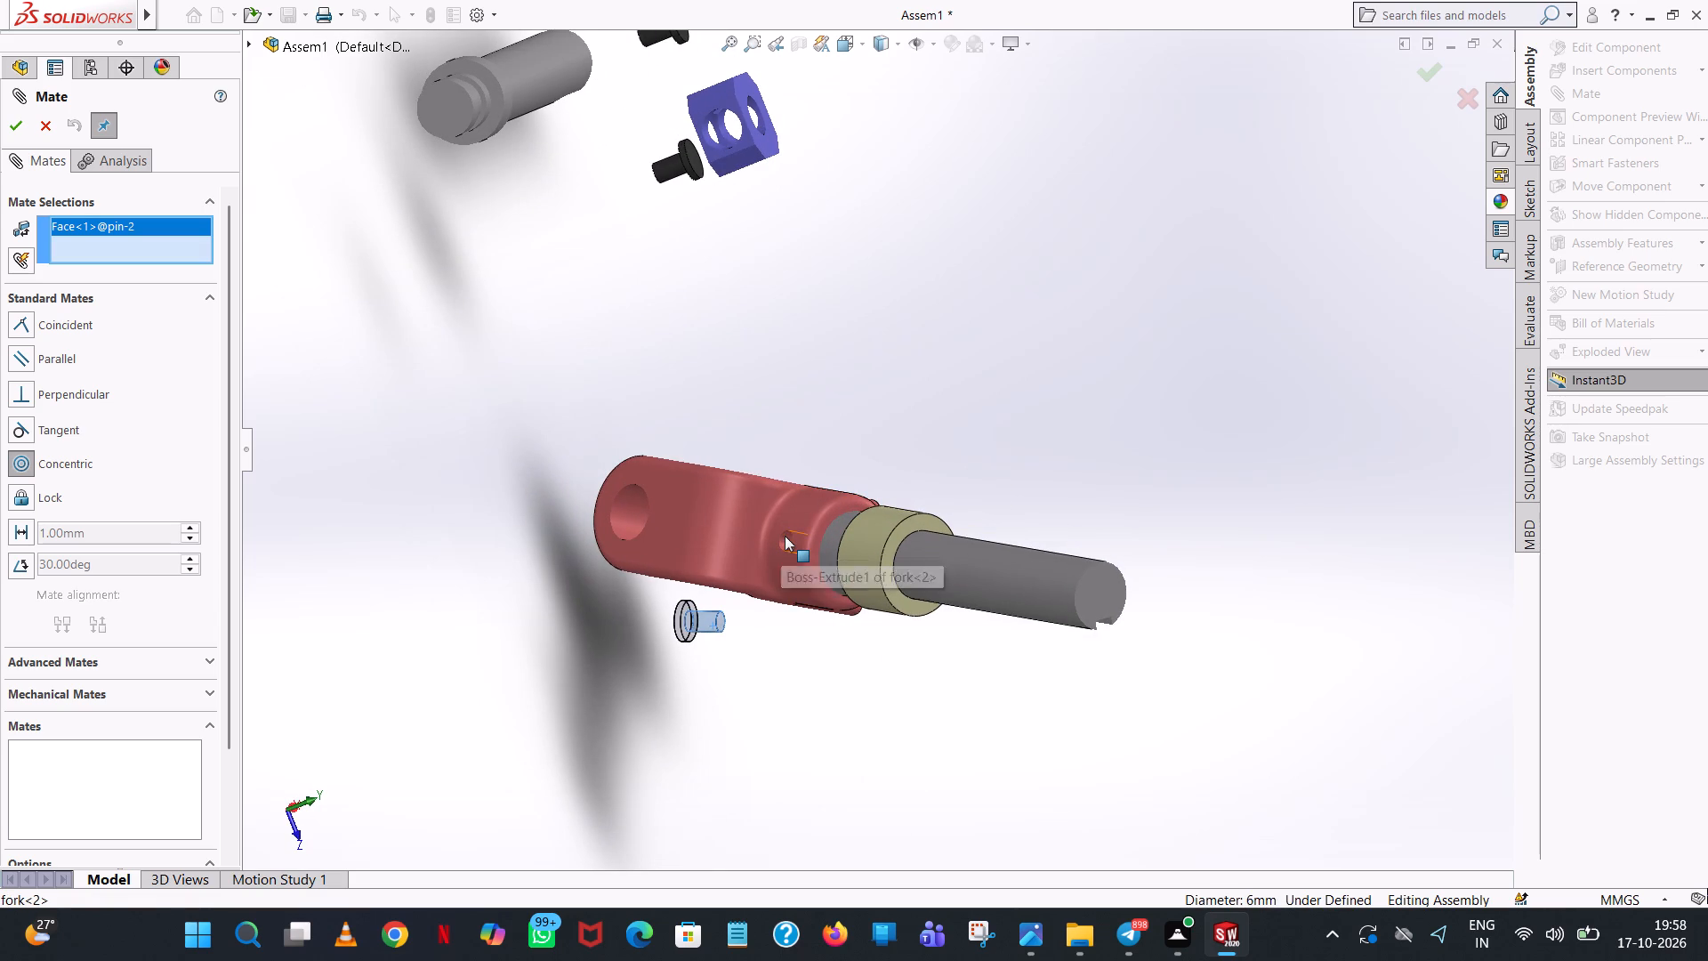
click(785, 536)
click(787, 536)
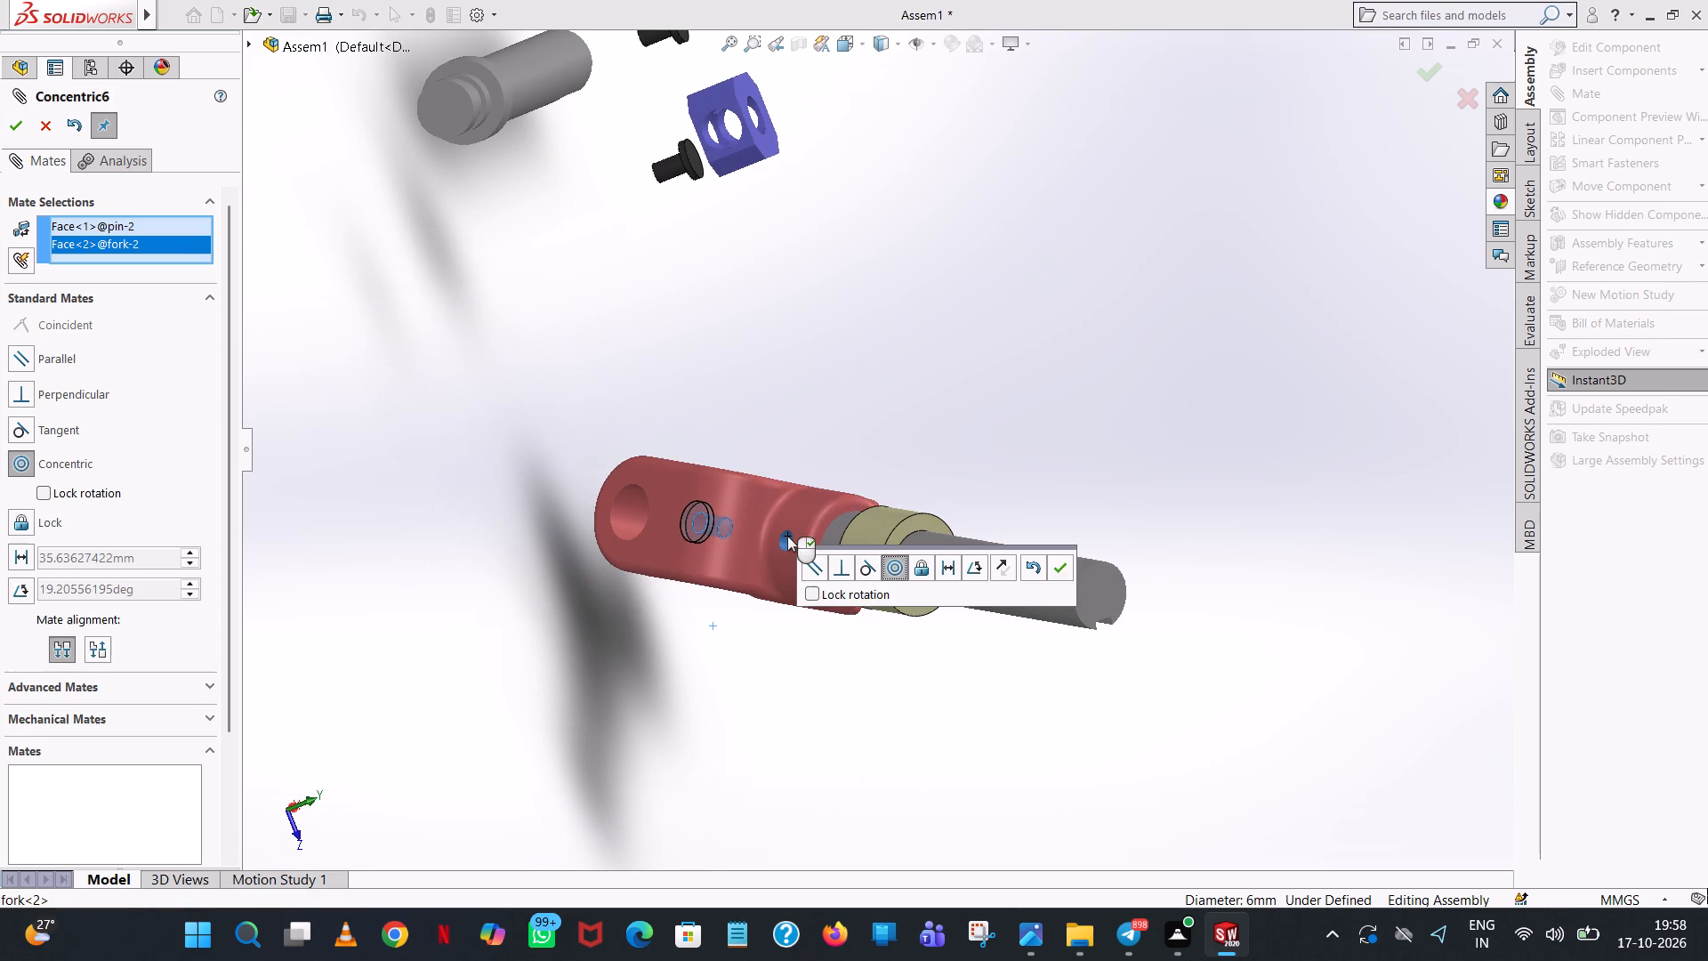
click(1063, 568)
Slide pin-2 along the cross hole's axis into the fork hub until its head sits against the hub's outer surface.
drag(715, 526, 721, 529)
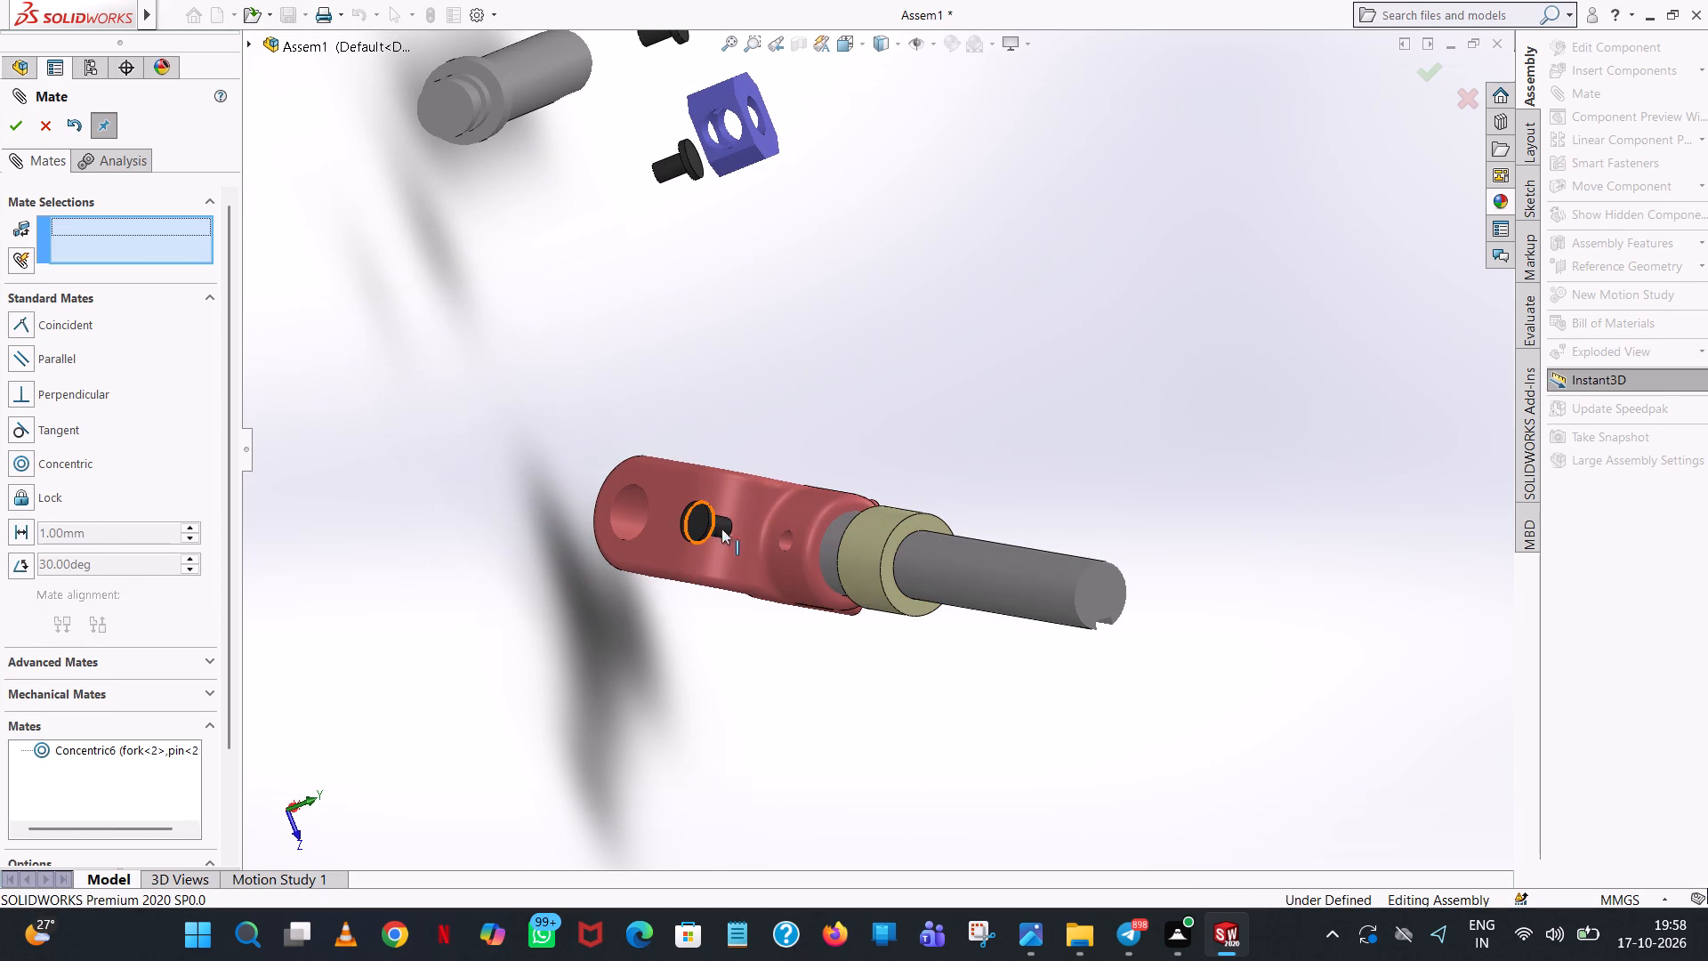
drag(721, 529, 851, 567)
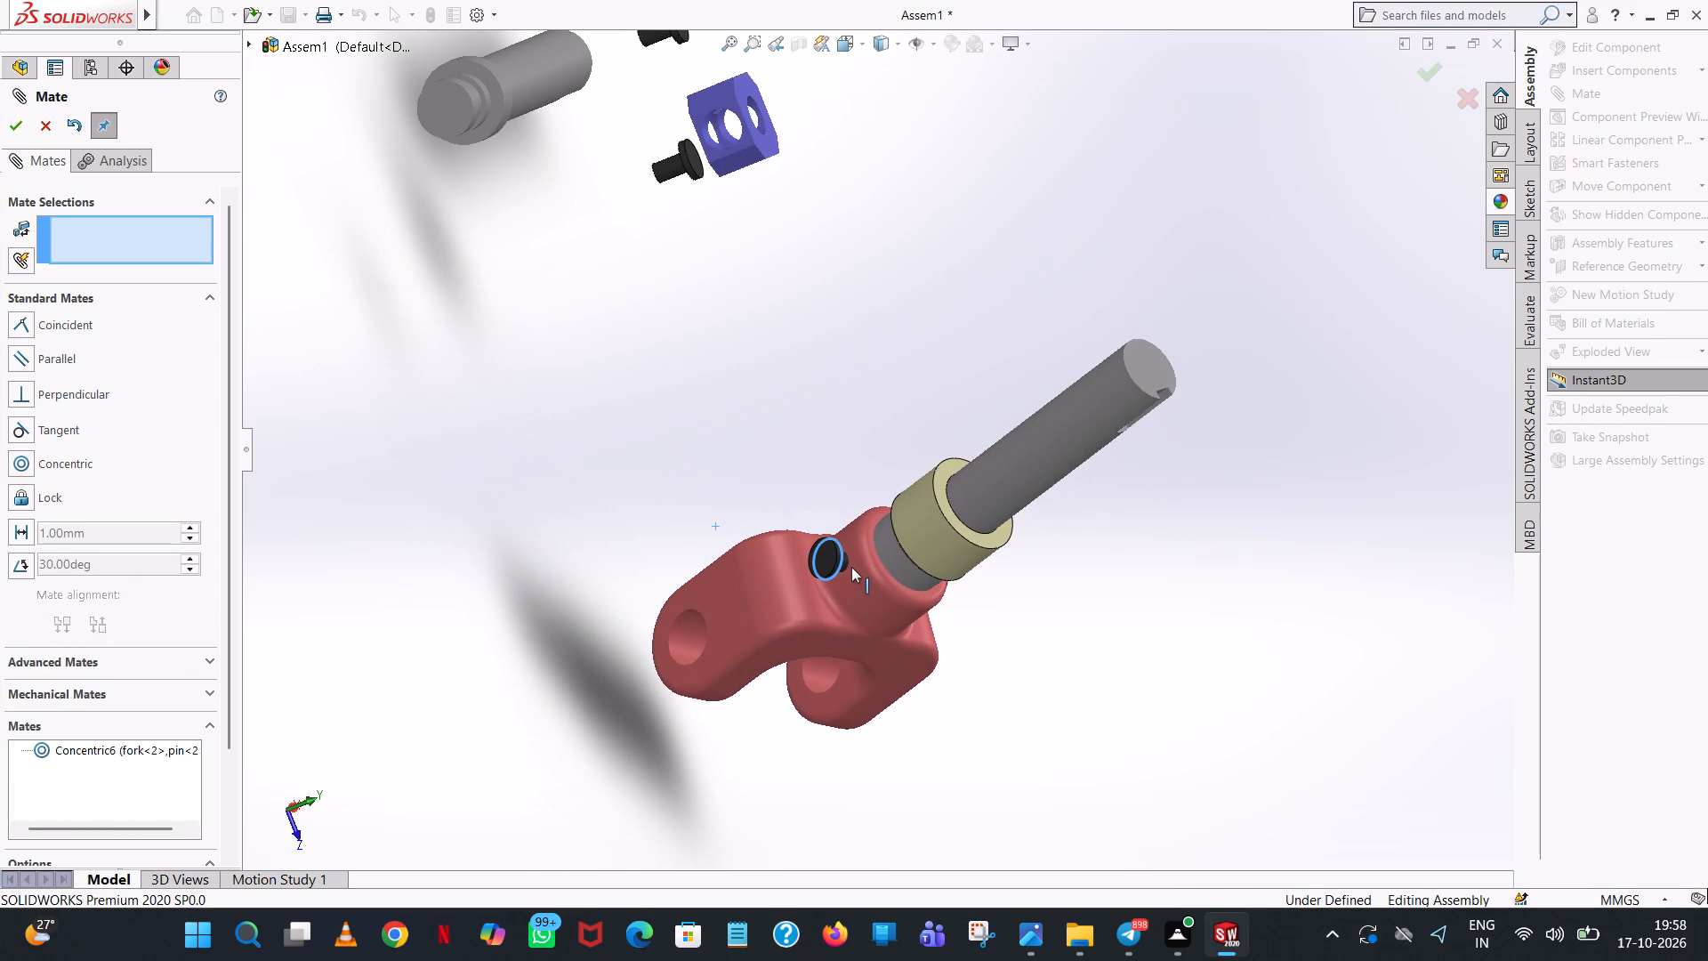
drag(851, 567, 855, 569)
middle_drag(968, 594, 925, 448)
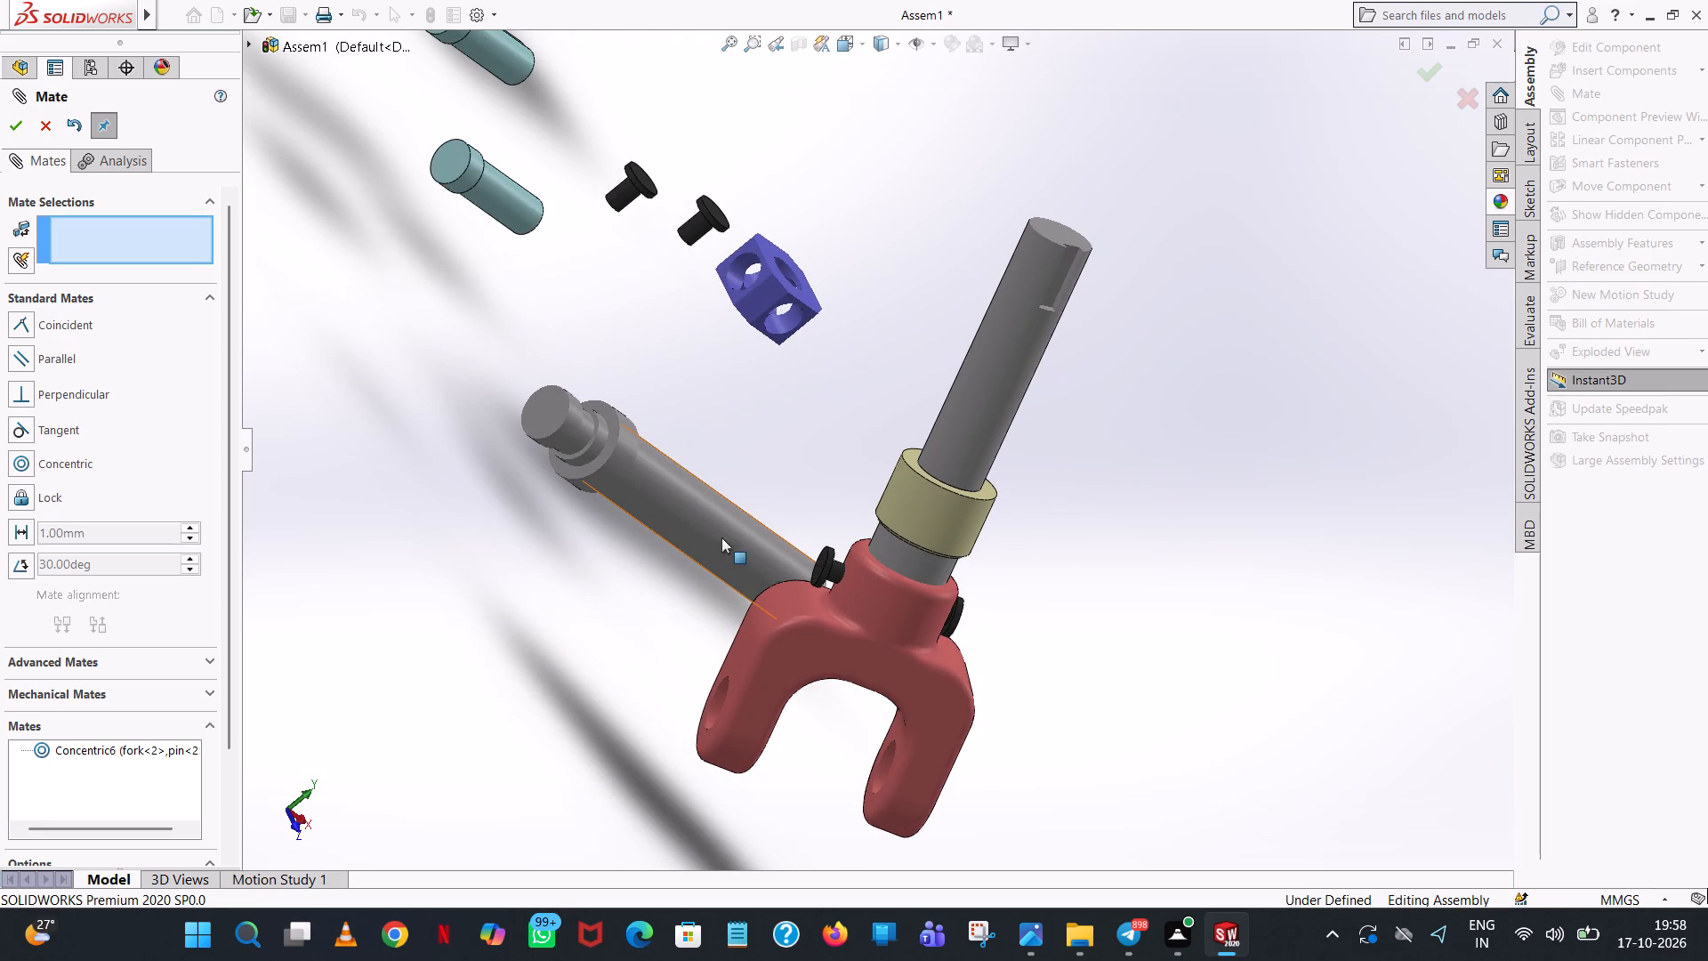
click(812, 562)
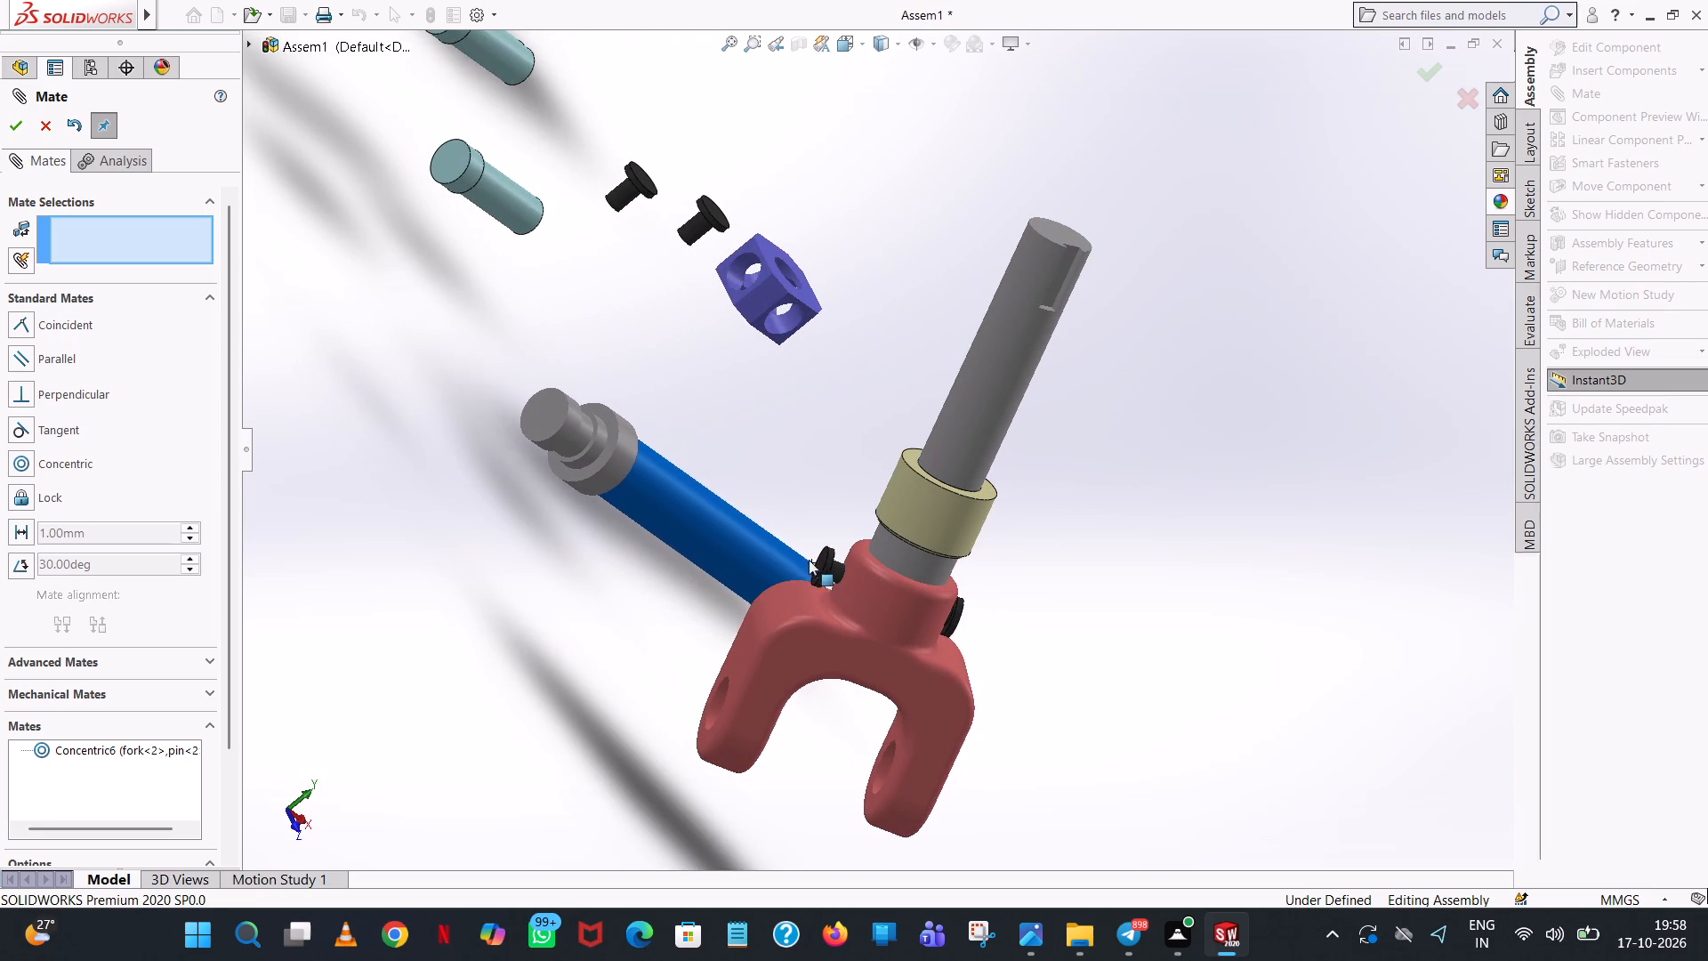
drag(831, 563, 843, 577)
middle_drag(989, 672, 944, 653)
scroll(834, 595, down, 5)
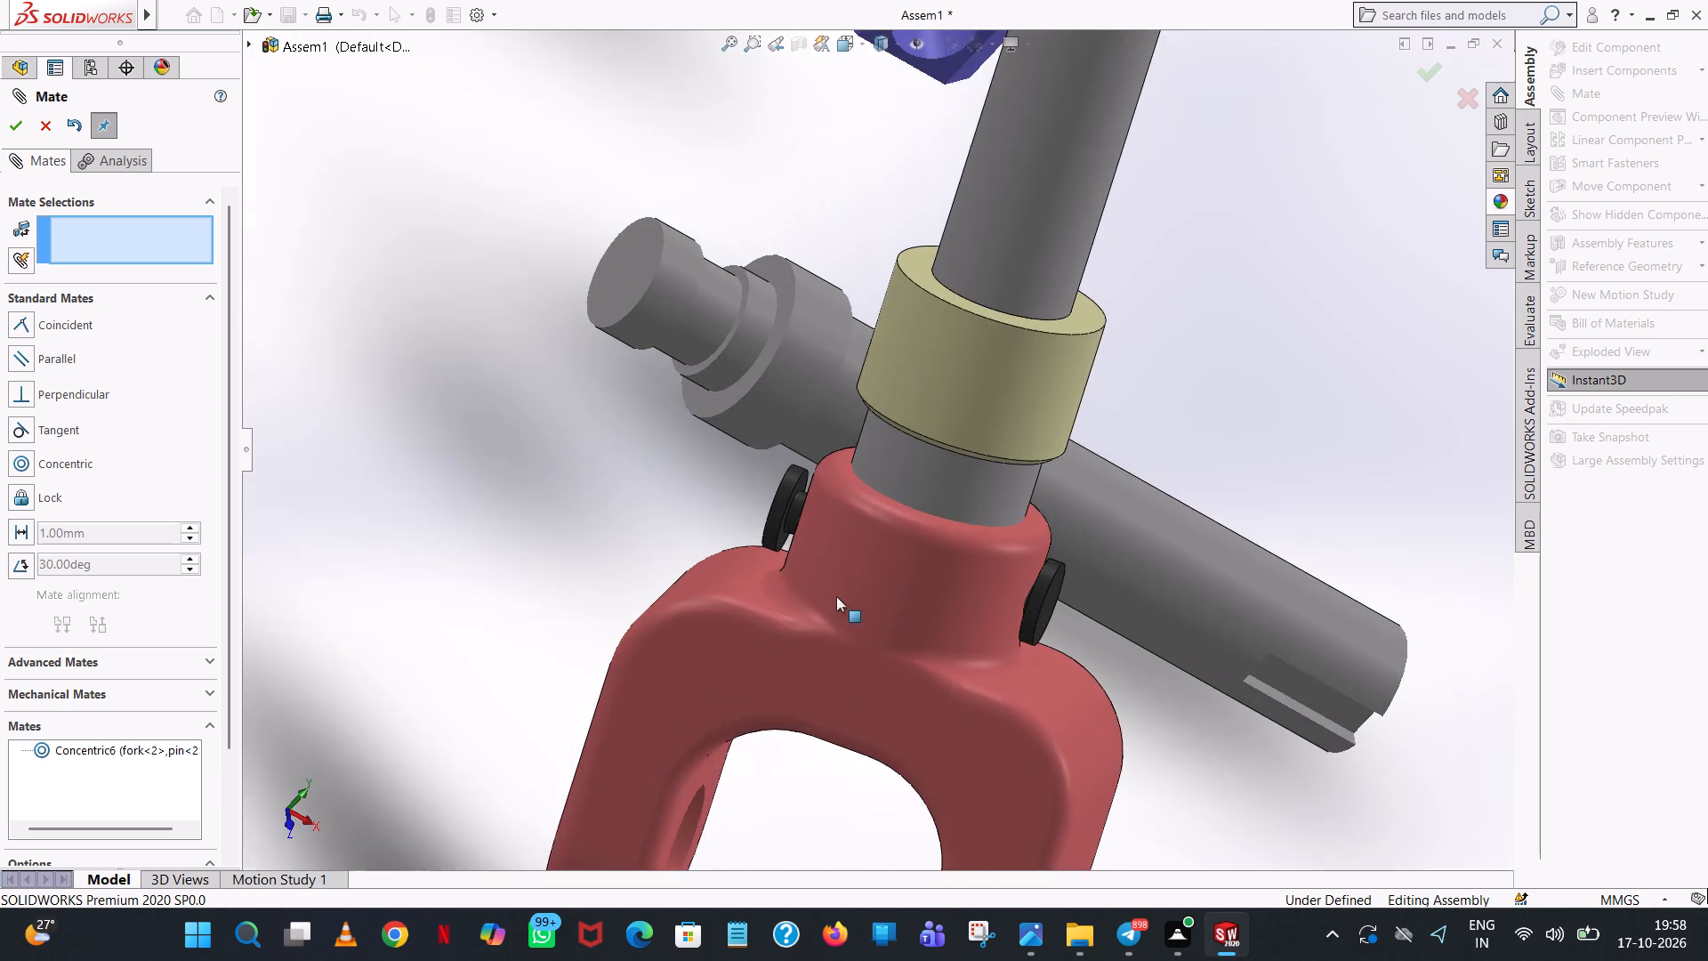
drag(772, 489, 785, 497)
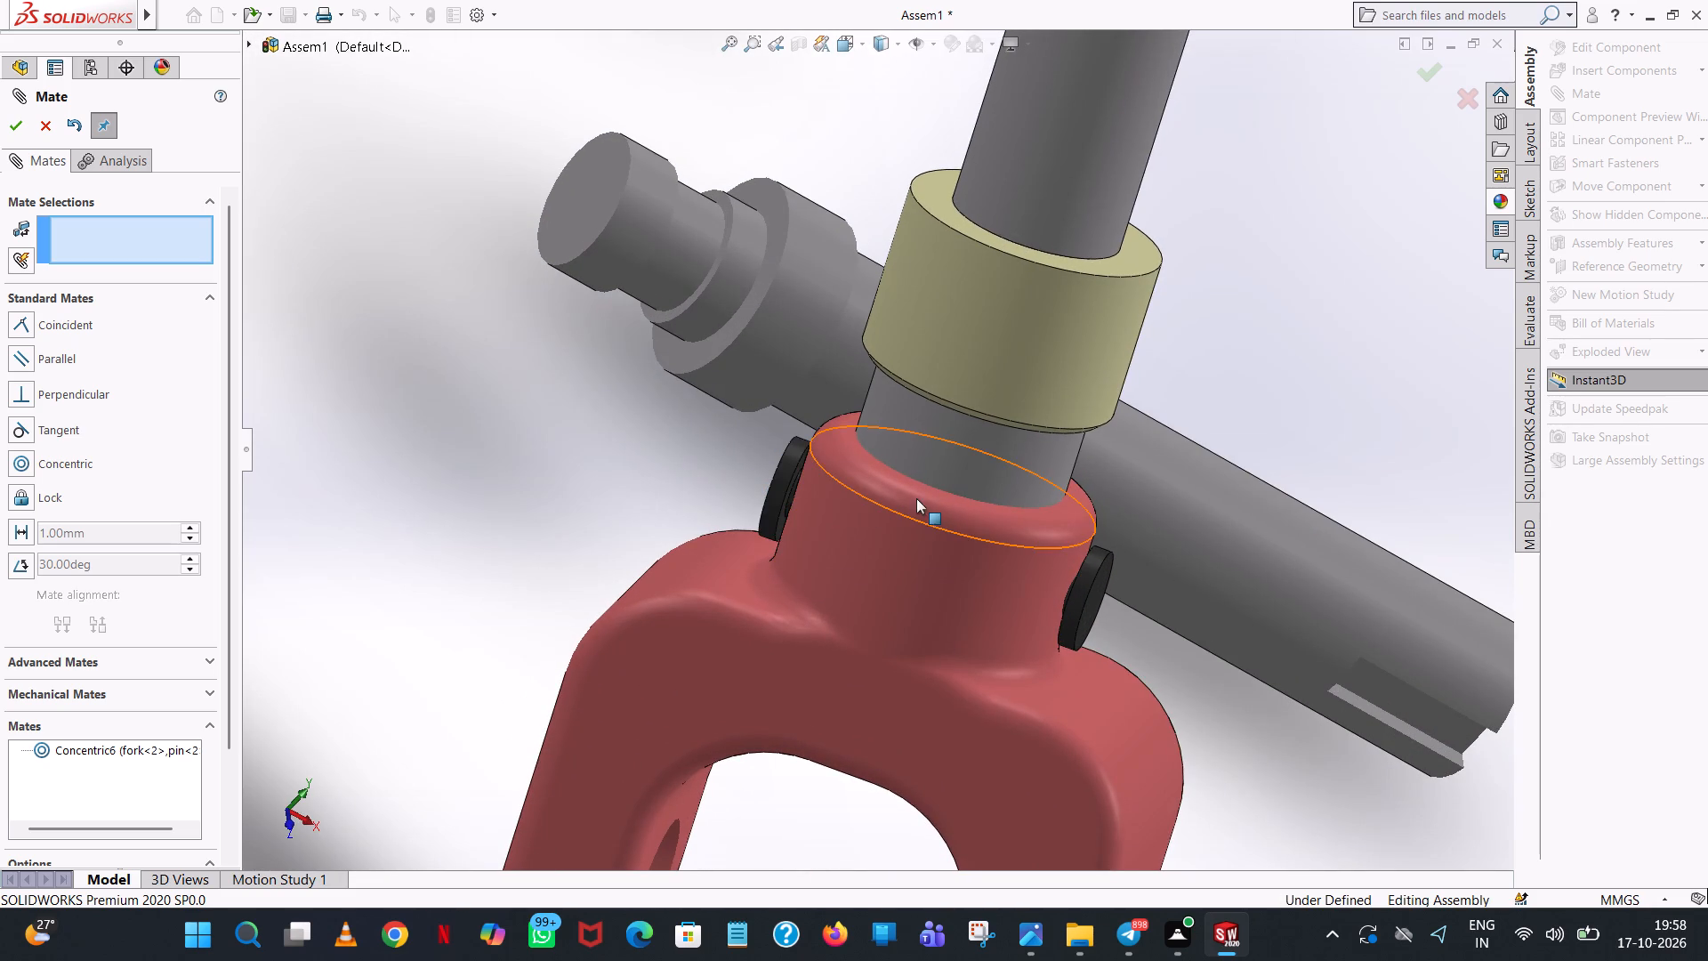
Add a lock mate between pin-2 and the fork whose hub it sits in.
middle_drag(950, 529, 974, 526)
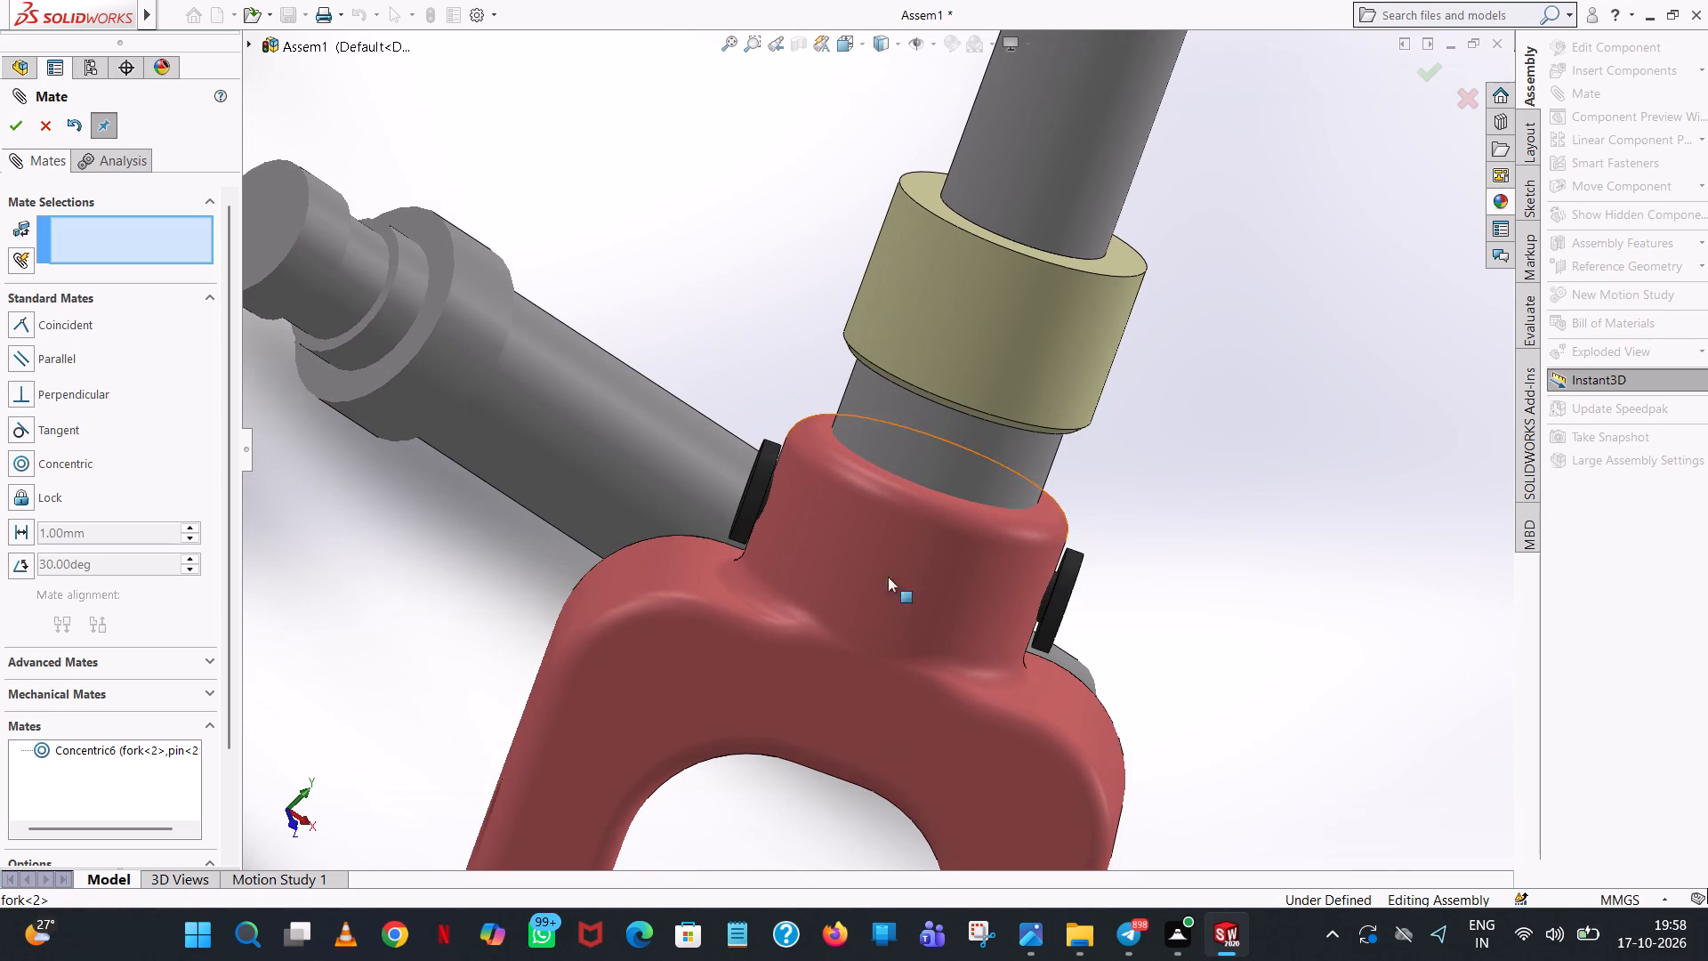
click(50, 498)
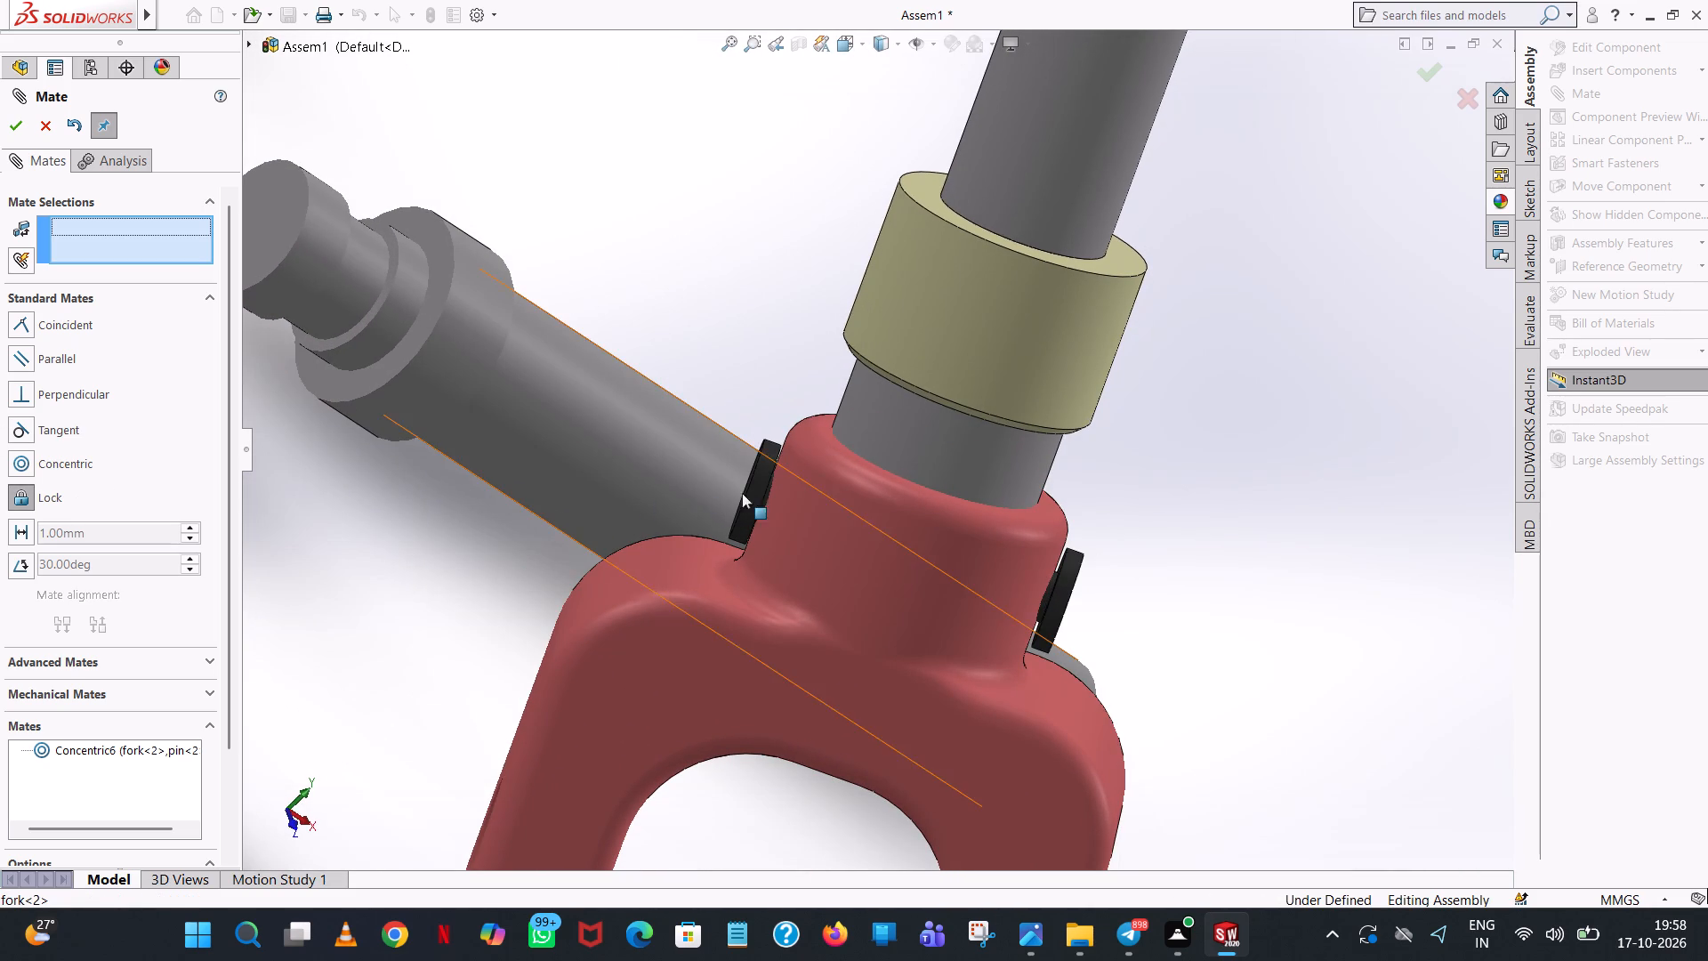
click(750, 492)
click(813, 527)
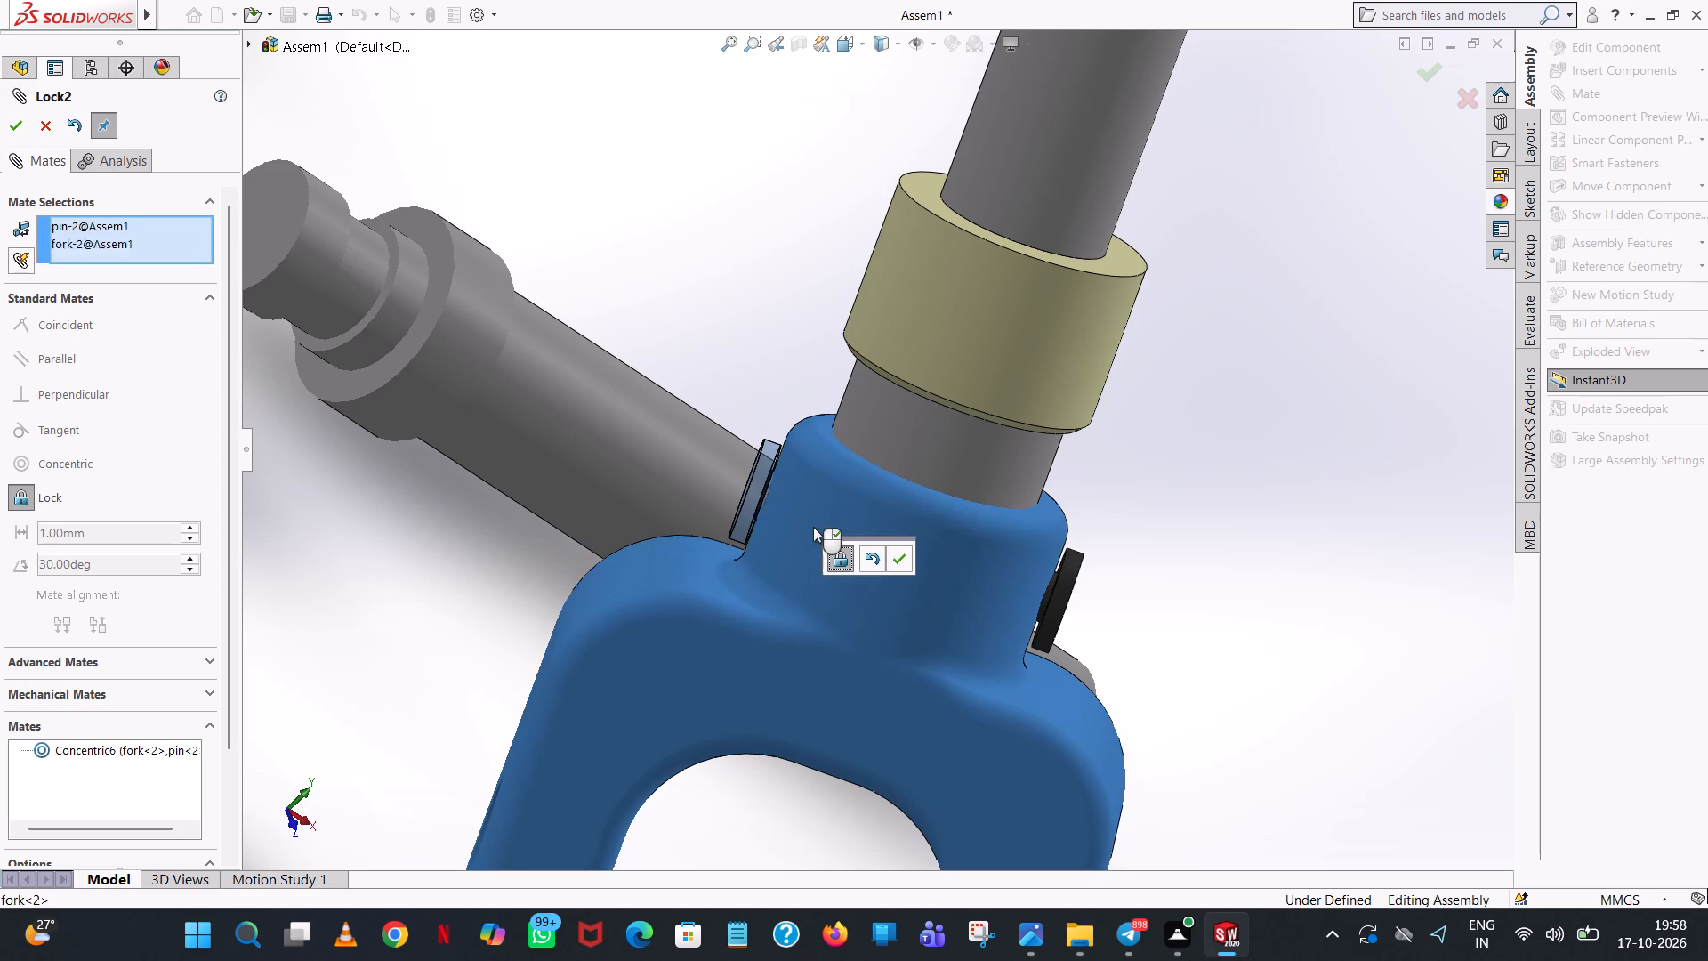
click(895, 567)
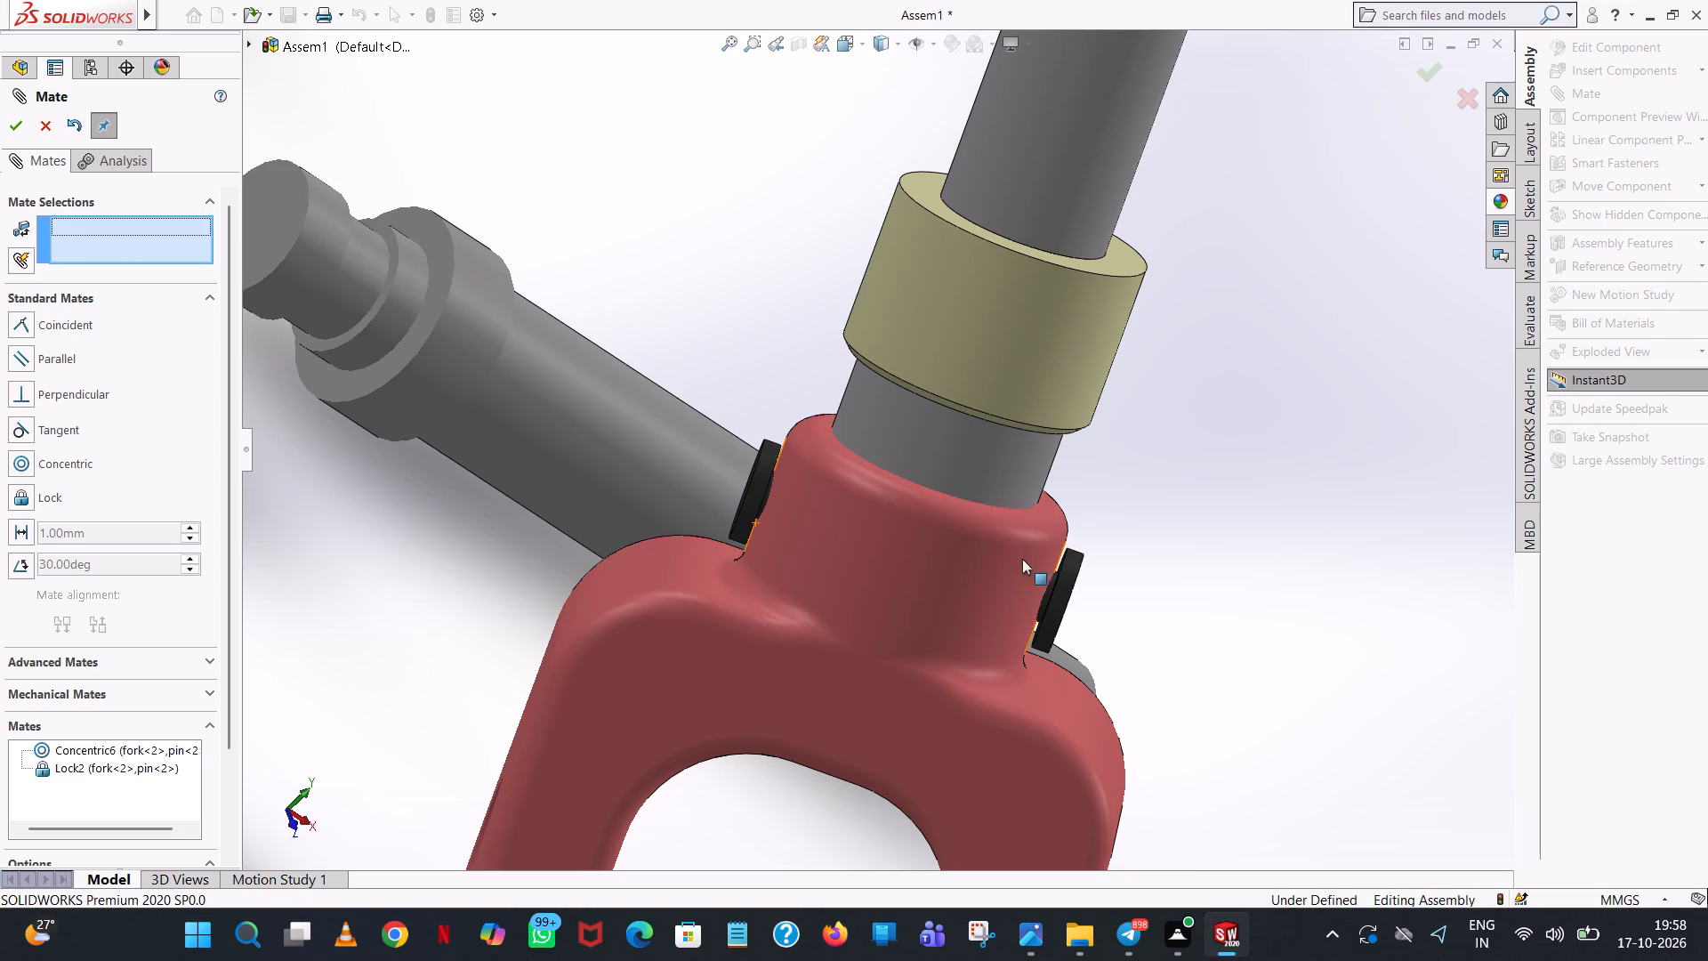
drag(1067, 581, 1097, 590)
Add a centered width mate using the inner faces of the fork's two arms as width and two opposite nut faces as tab.
scroll(1092, 592, up, 6)
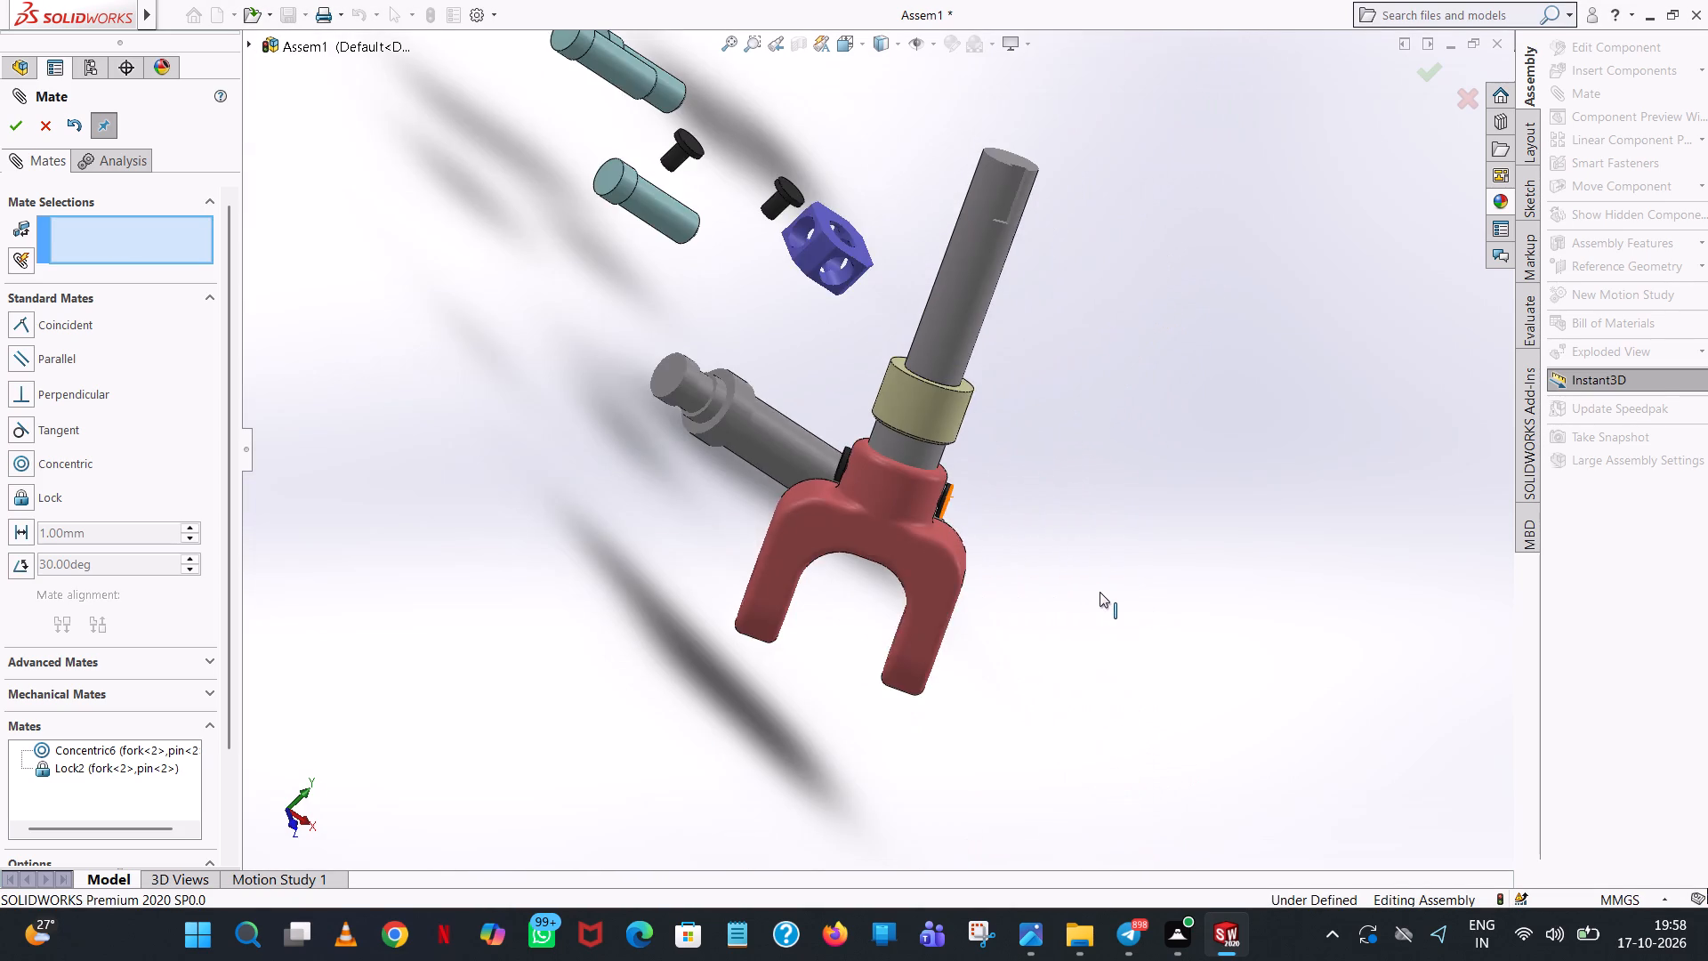
scroll(1100, 572, up, 4)
middle_drag(964, 407, 1218, 784)
middle_drag(1221, 414, 1382, 326)
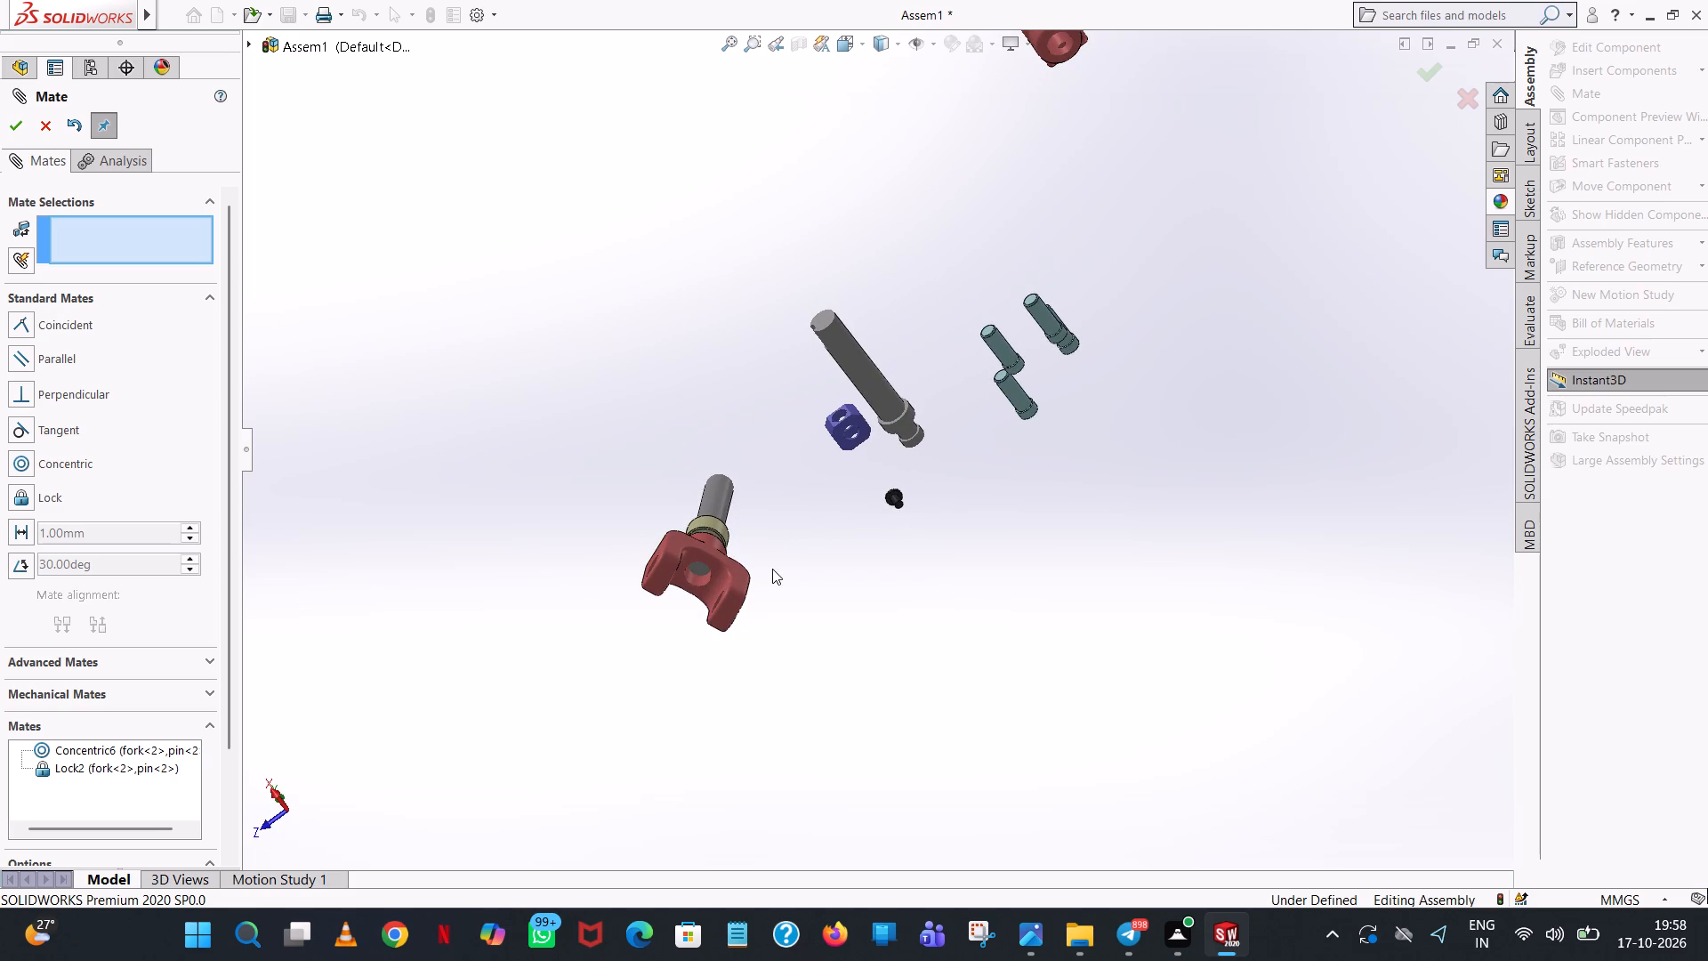
middle_drag(773, 569, 781, 523)
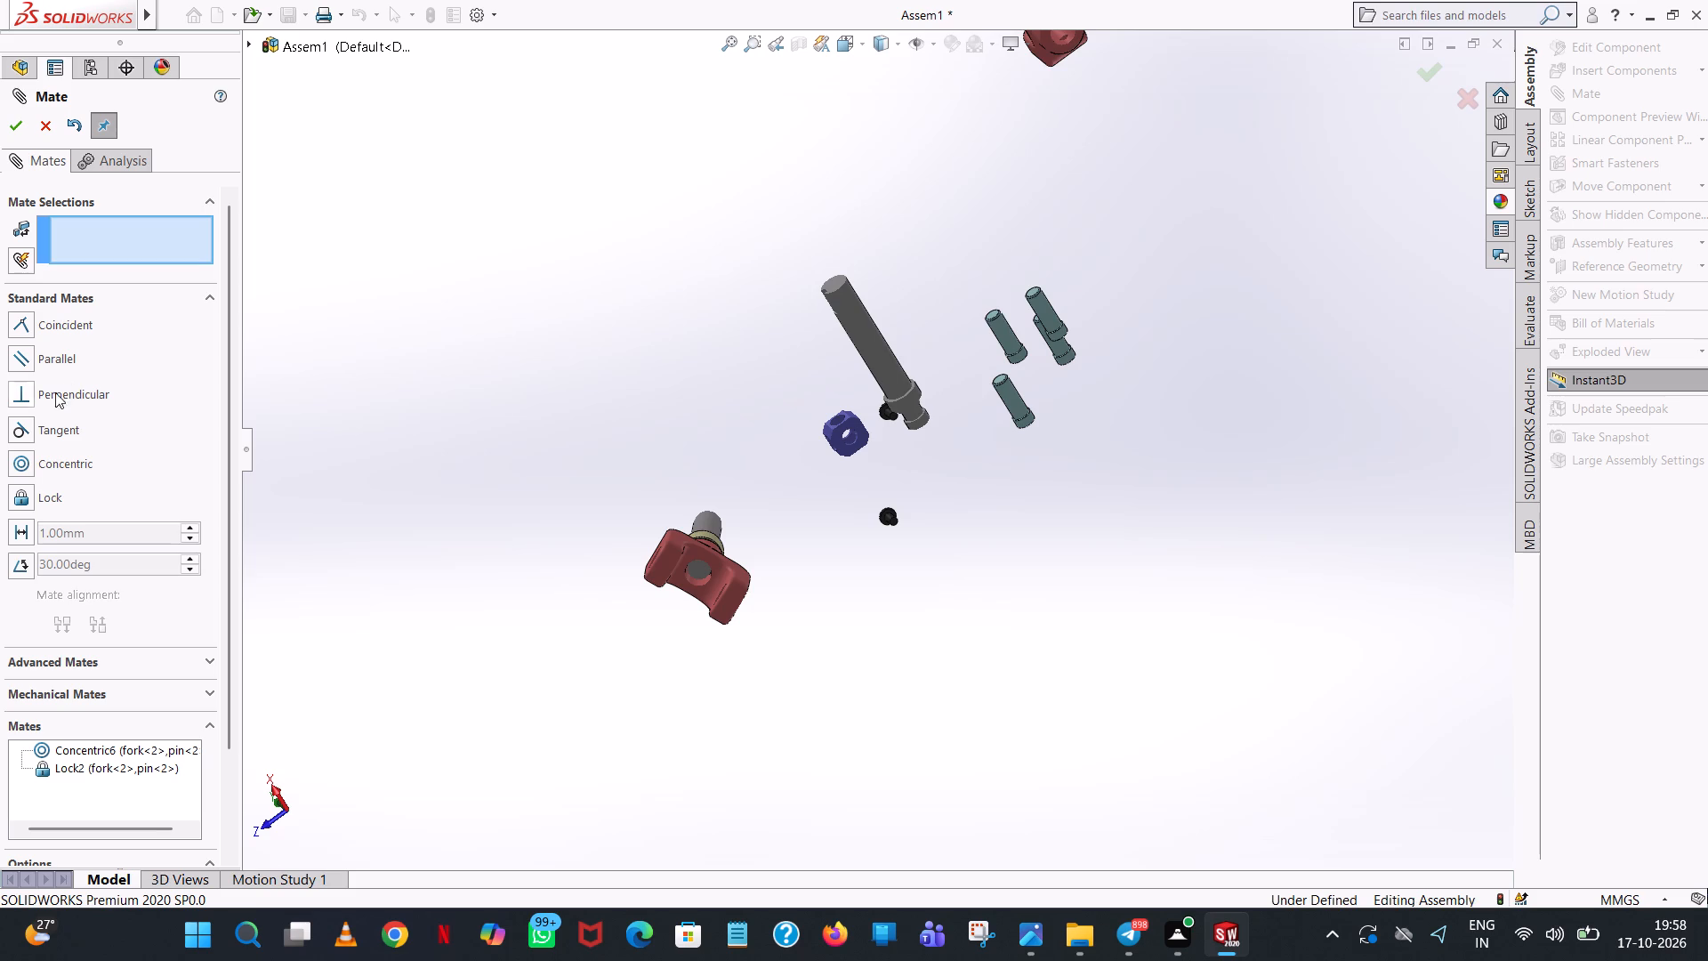
click(88, 650)
click(80, 664)
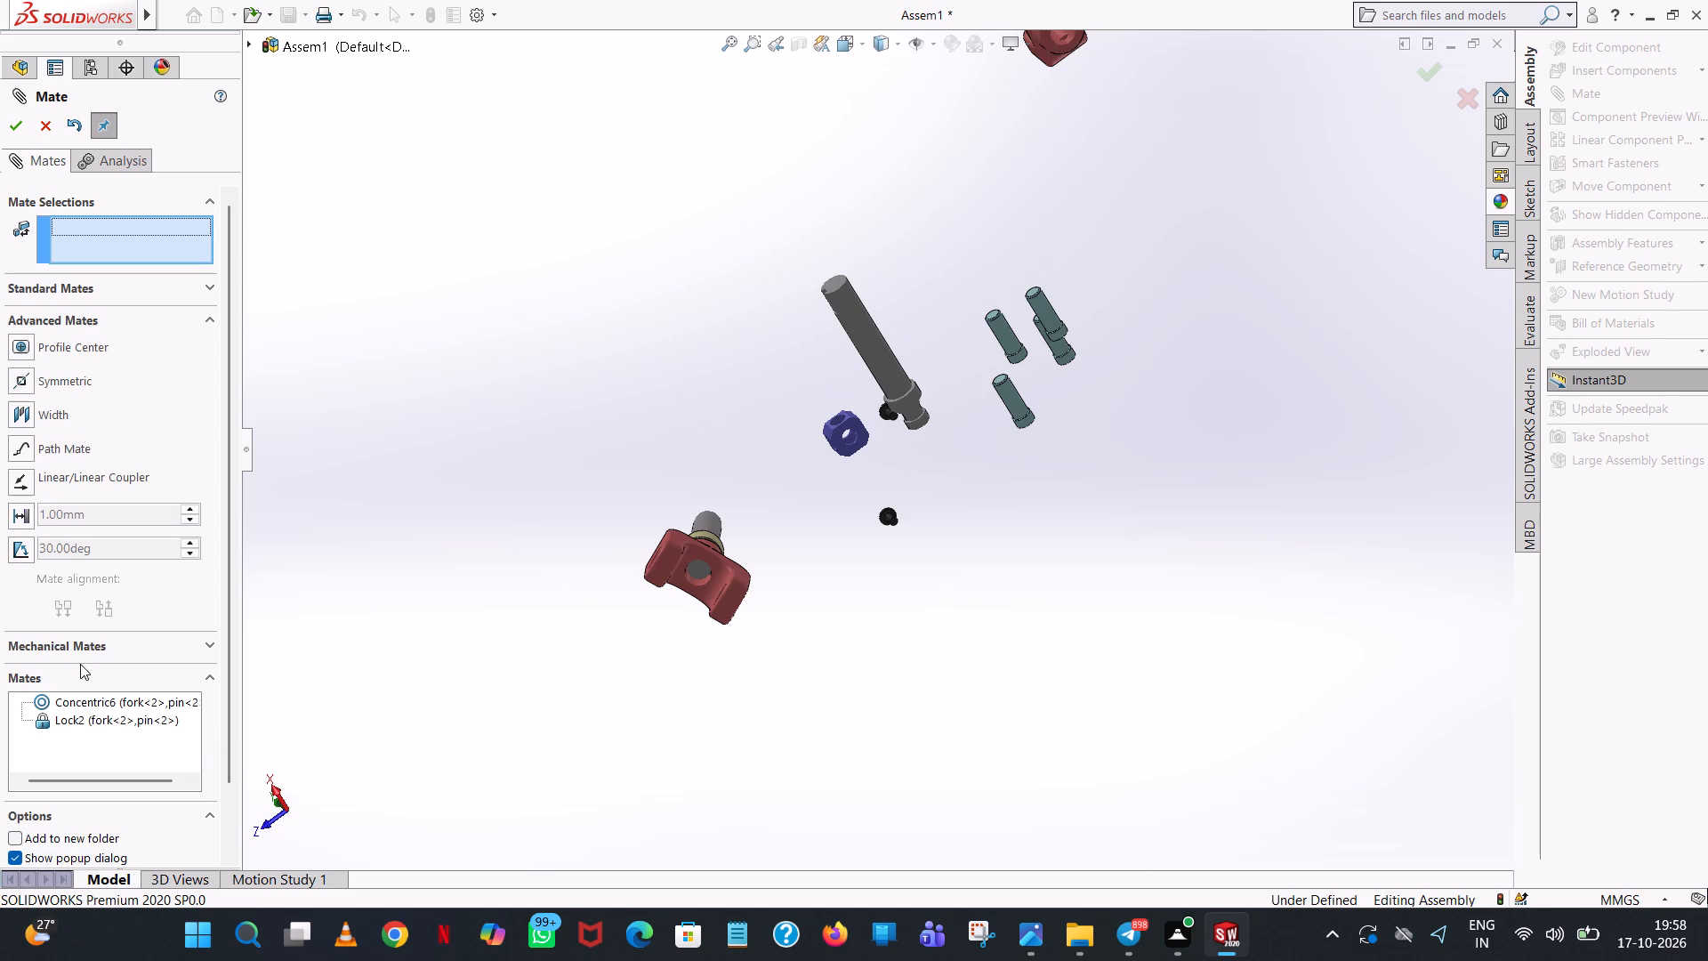
click(61, 417)
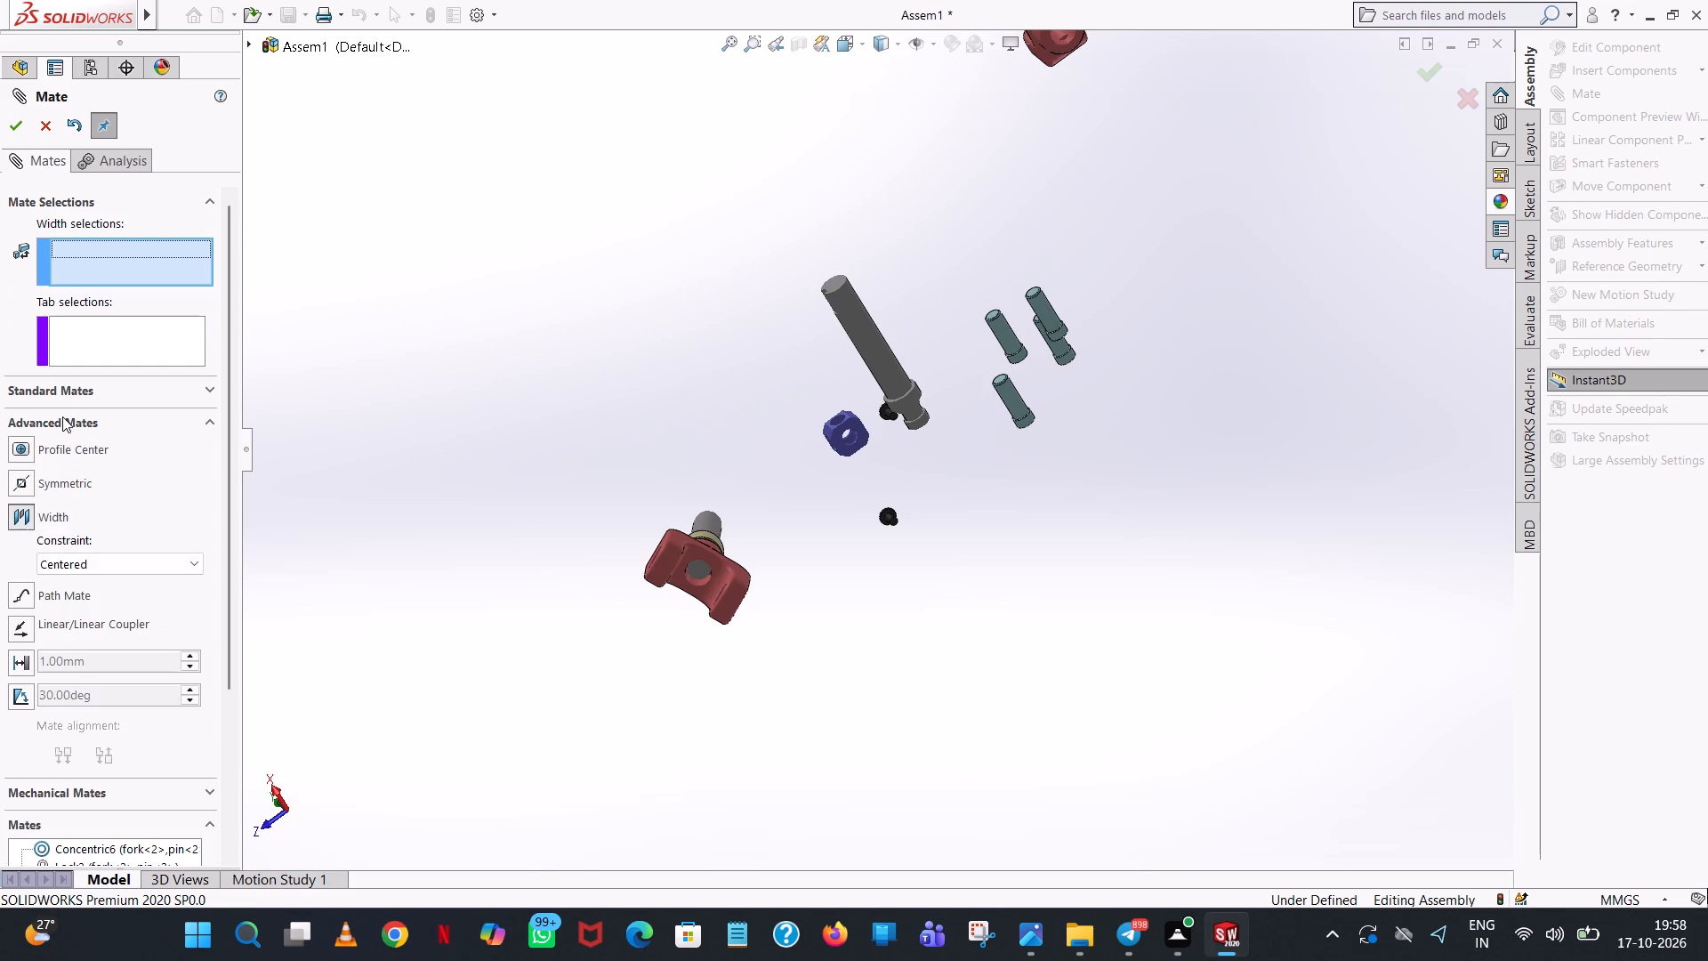
scroll(723, 617, down, 4)
middle_drag(714, 610, 649, 529)
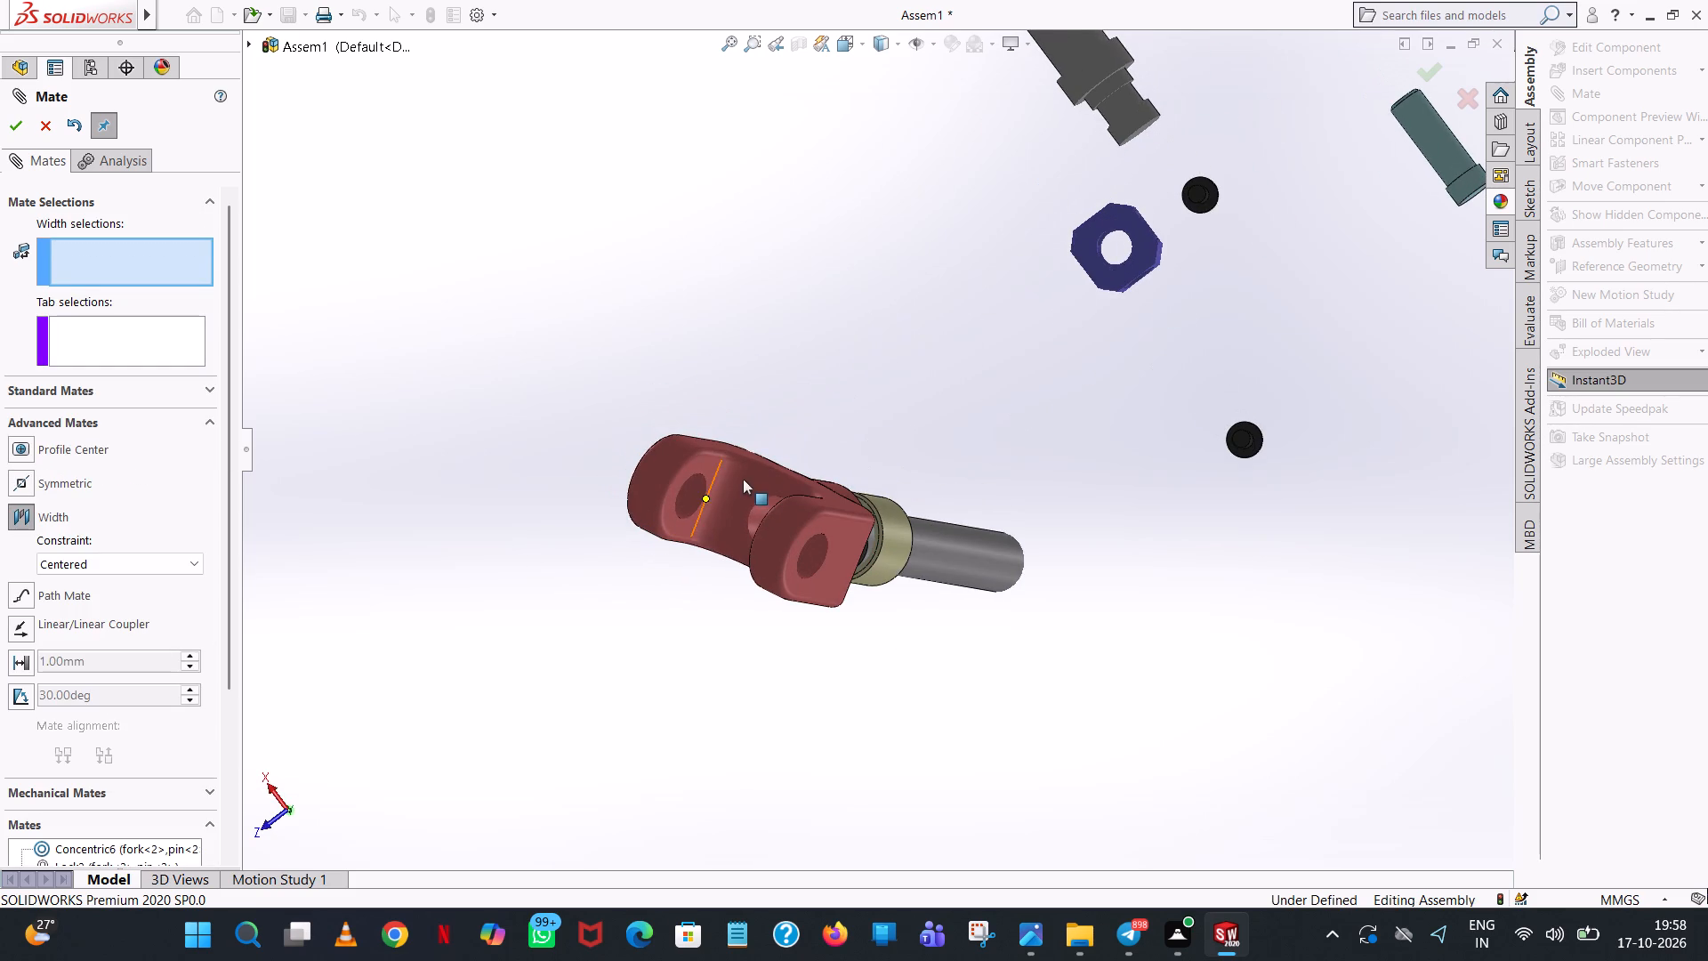
click(705, 461)
middle_drag(690, 614, 704, 653)
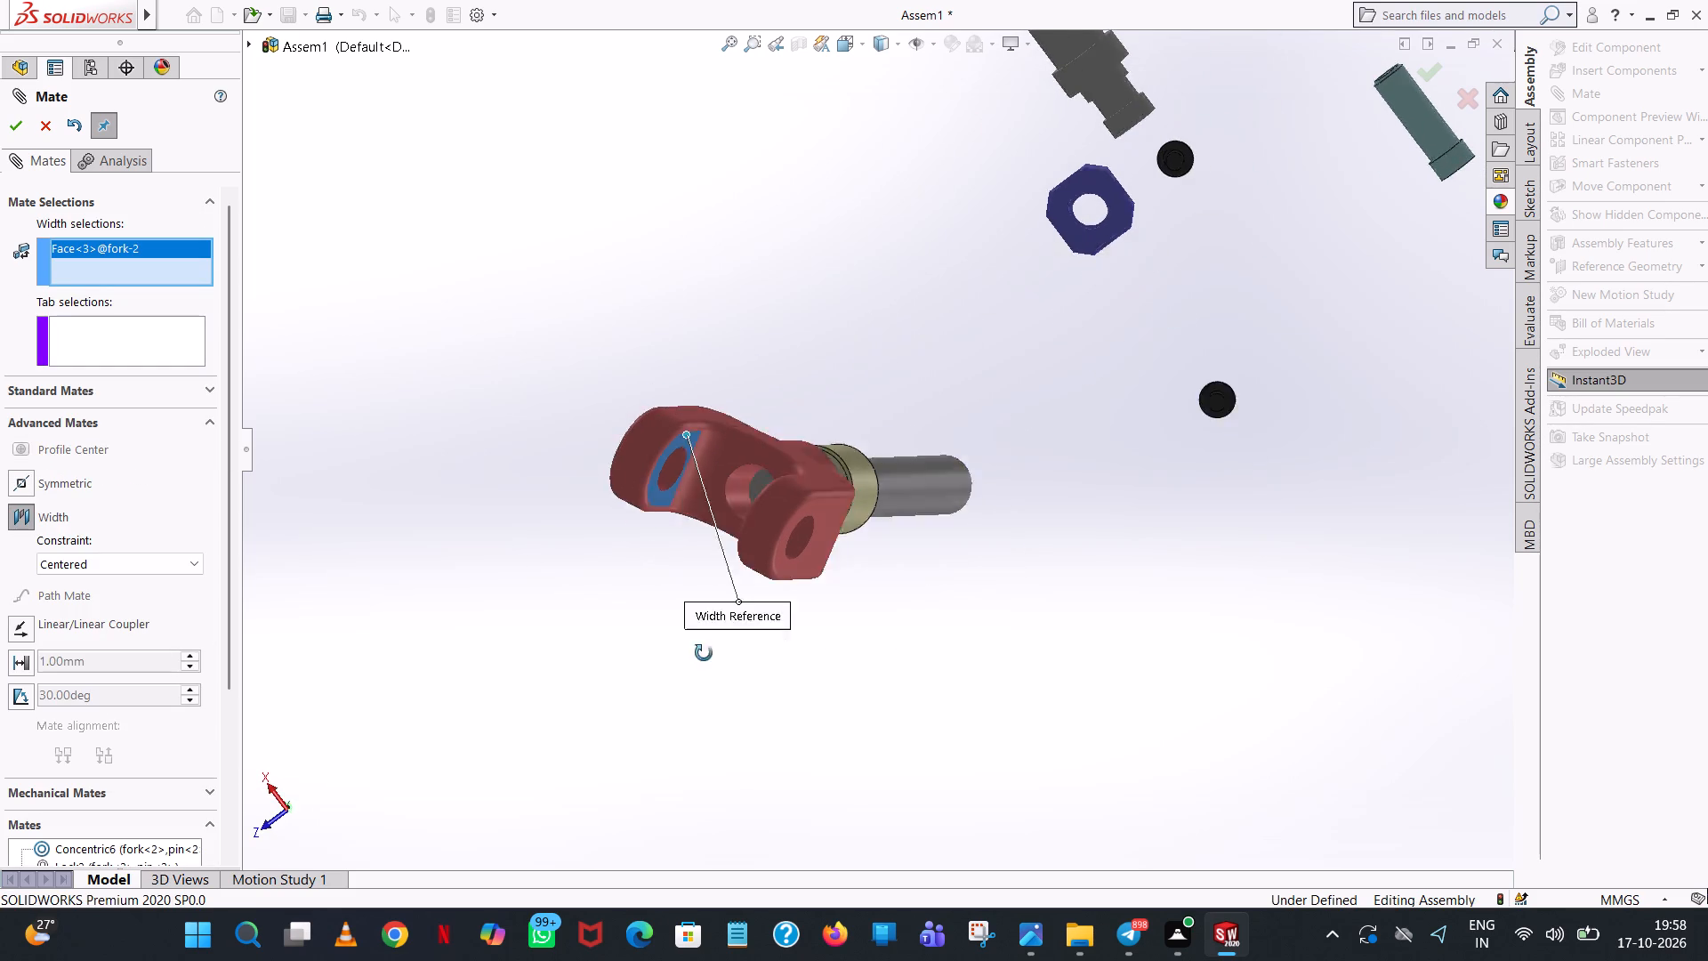
middle_drag(704, 653, 751, 736)
middle_drag(753, 544, 810, 641)
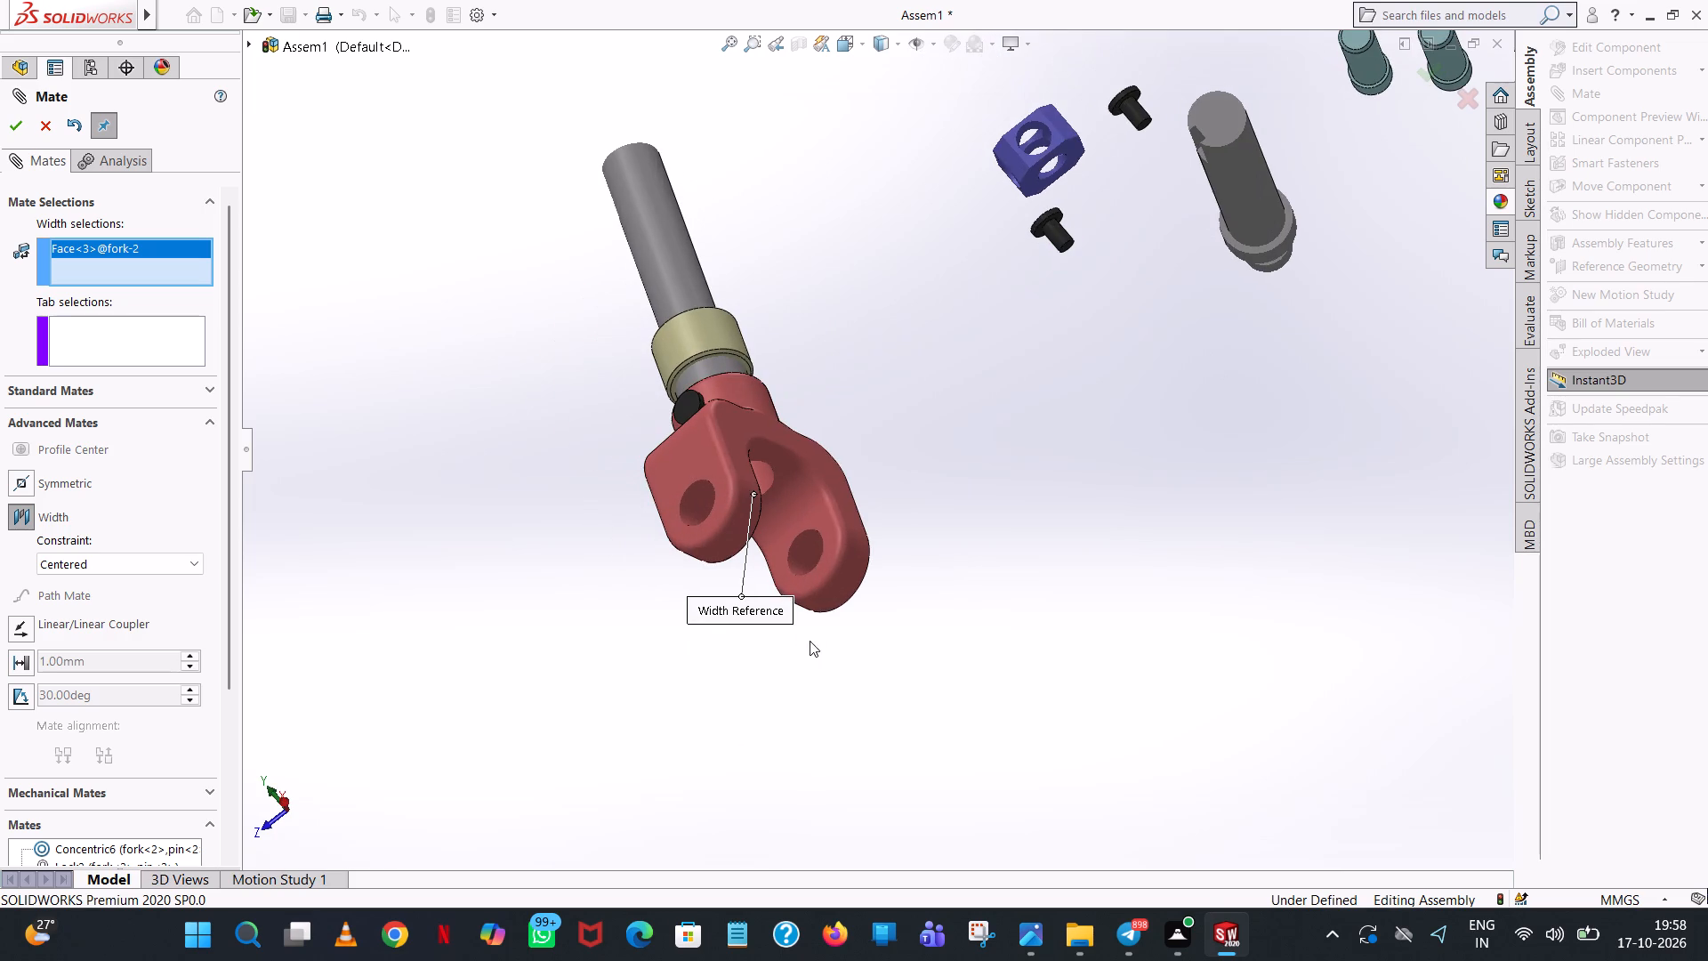
click(826, 528)
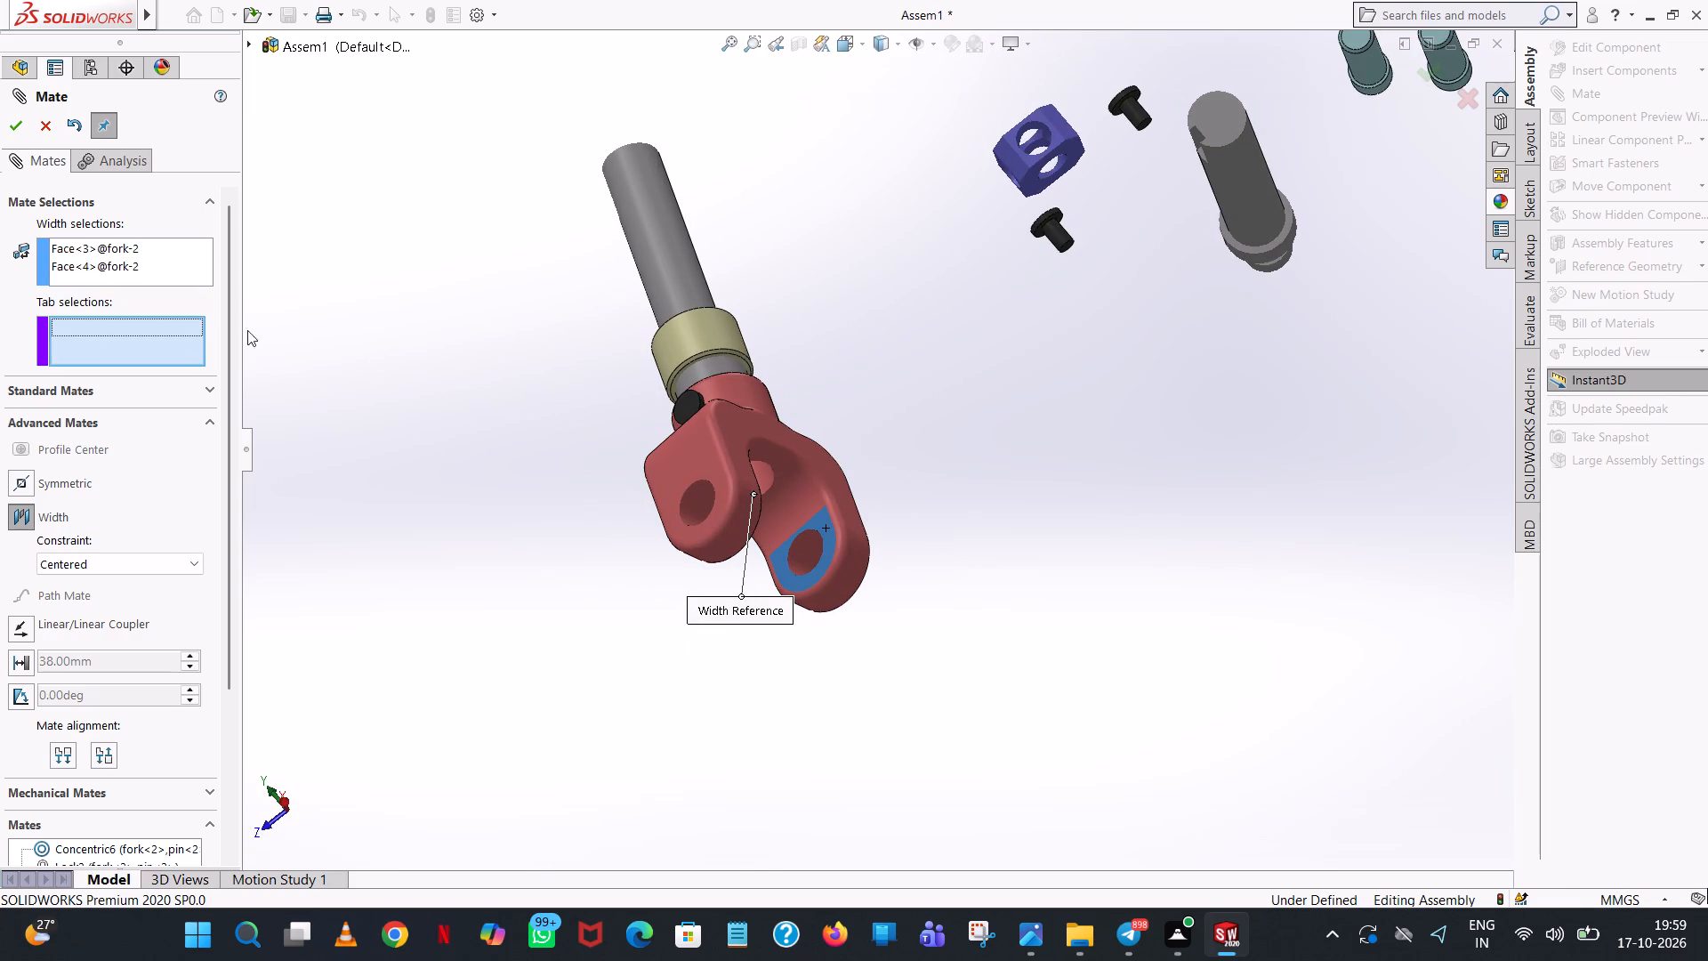
middle_drag(1059, 195, 1013, 95)
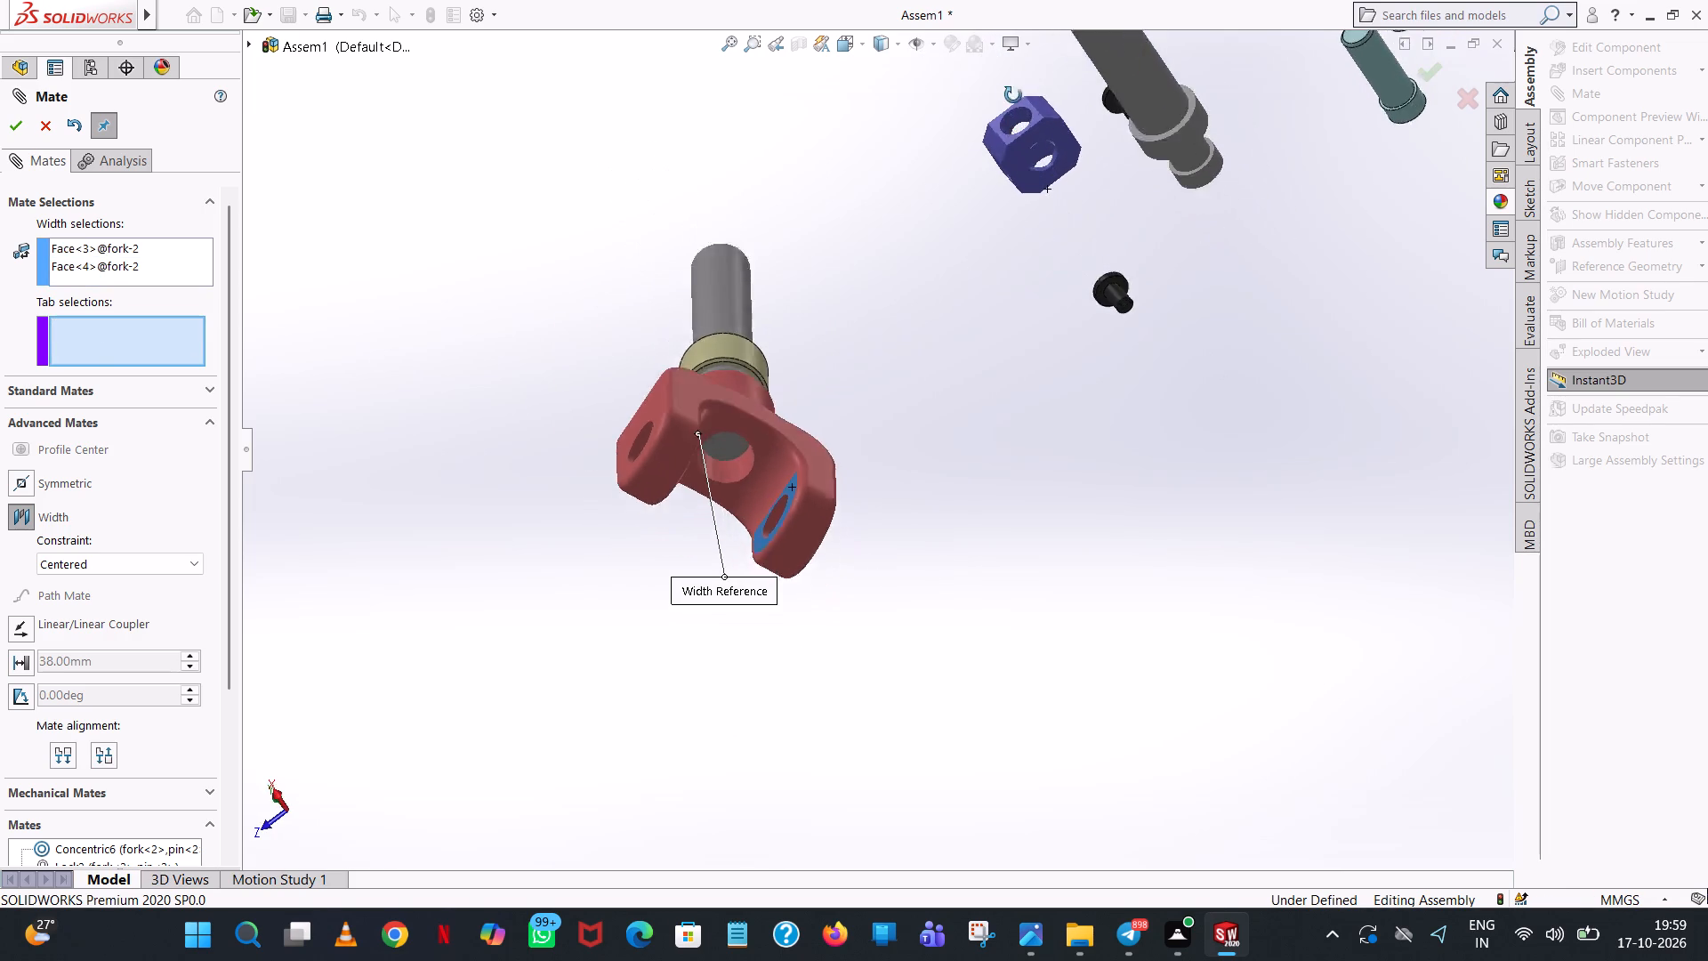
middle_drag(1013, 95, 1023, 50)
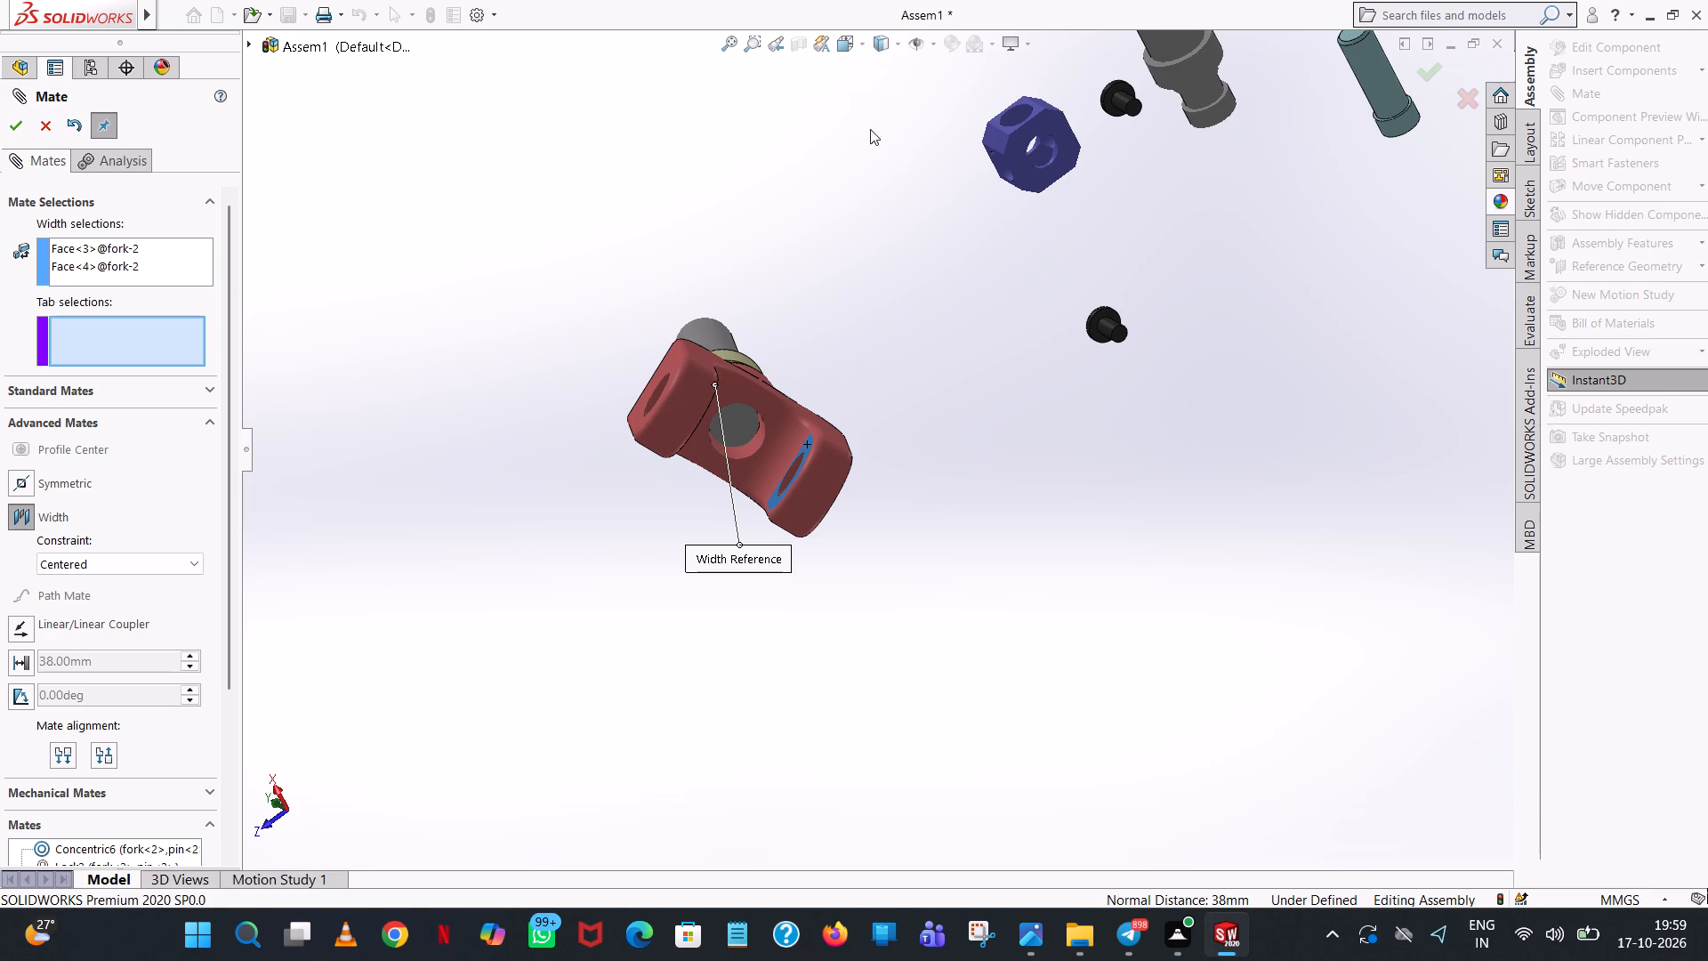
click(1036, 105)
middle_drag(1090, 165, 1003, 0)
scroll(1054, 143, up, 1)
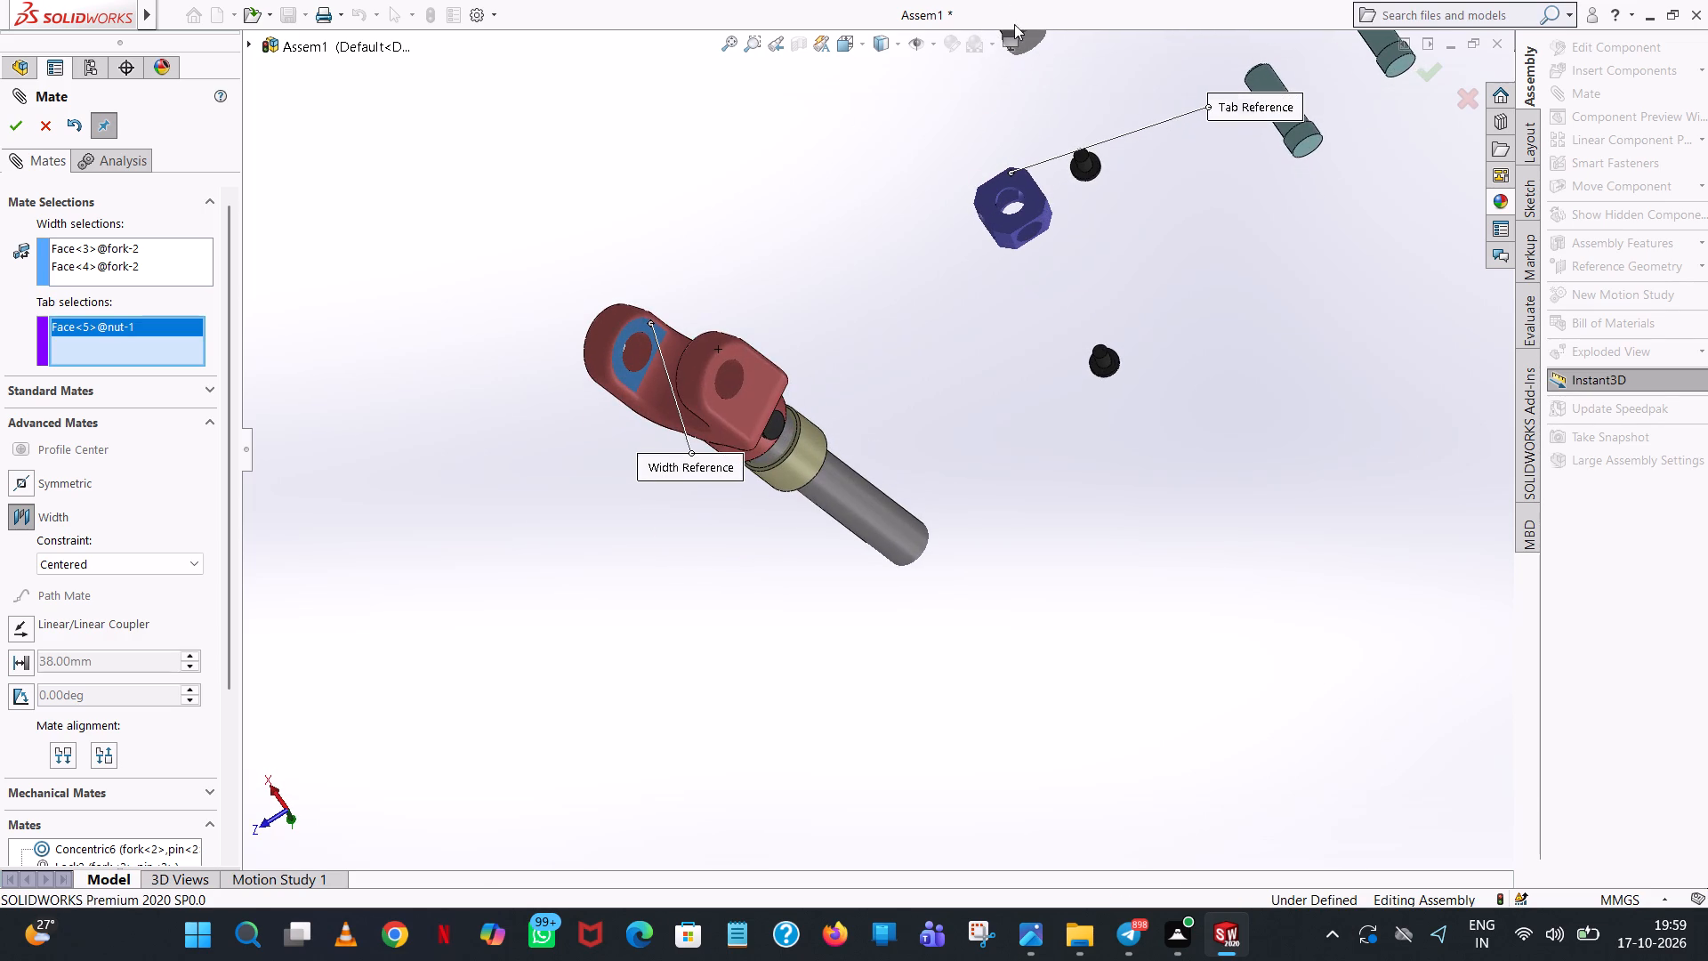
click(1042, 219)
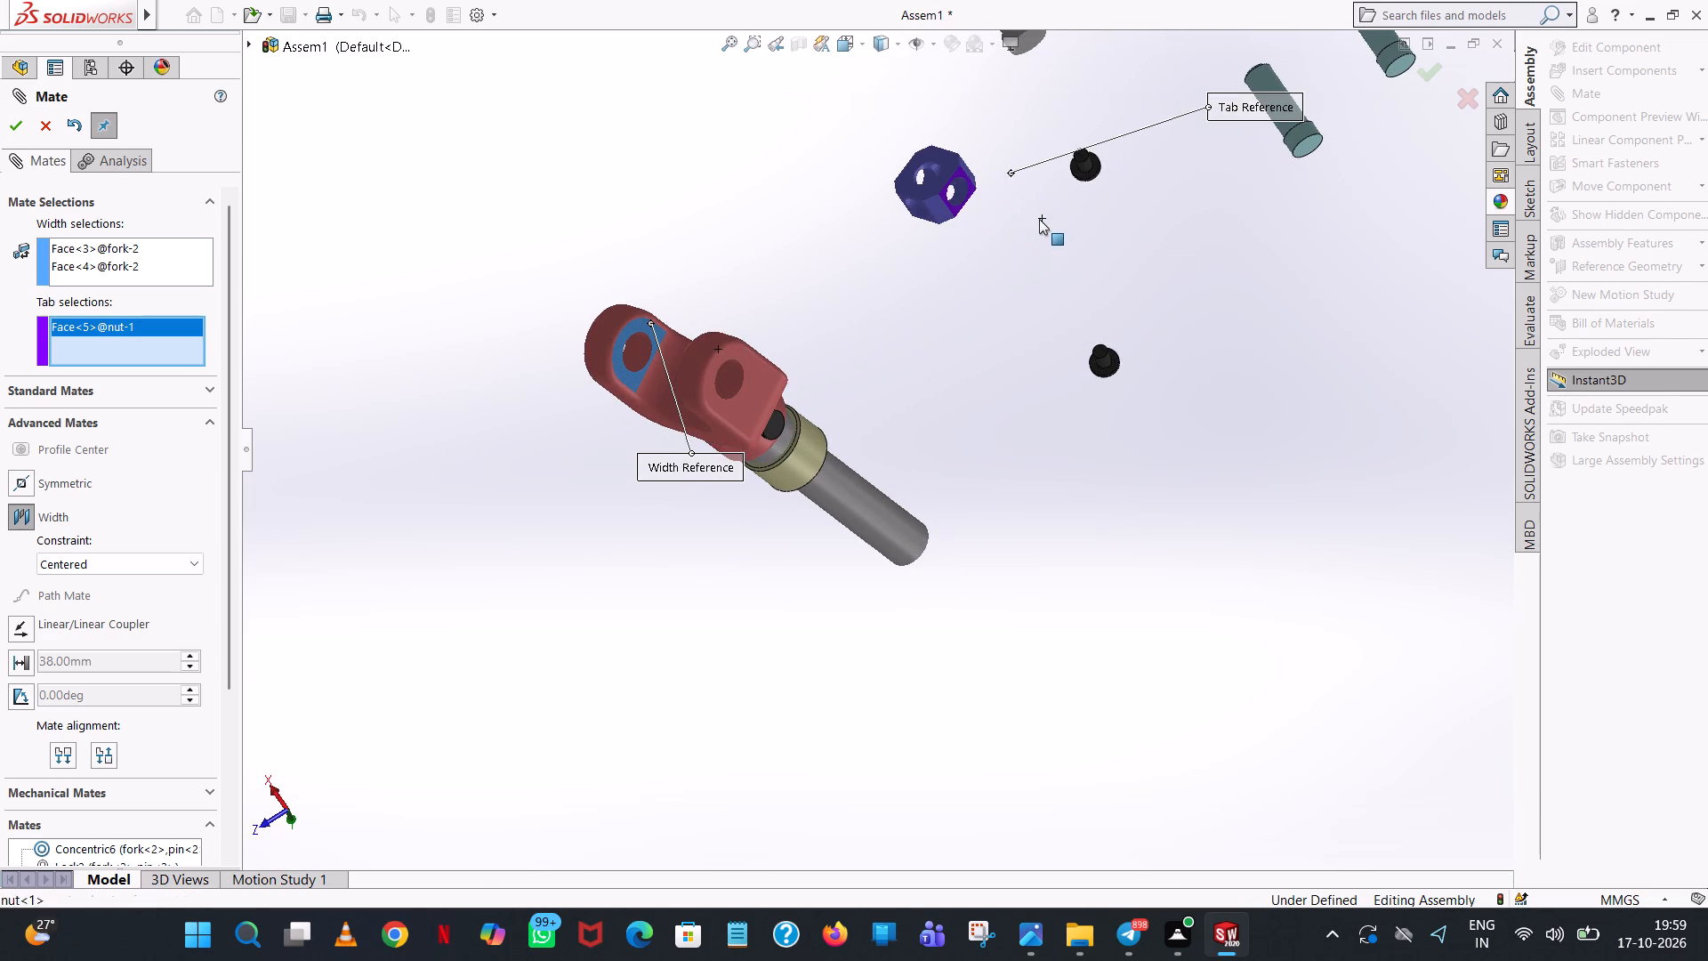
click(14, 118)
Move the nut into the gap between the fork's two arms, near the arm holes.
middle_drag(827, 282, 943, 474)
drag(936, 183, 951, 685)
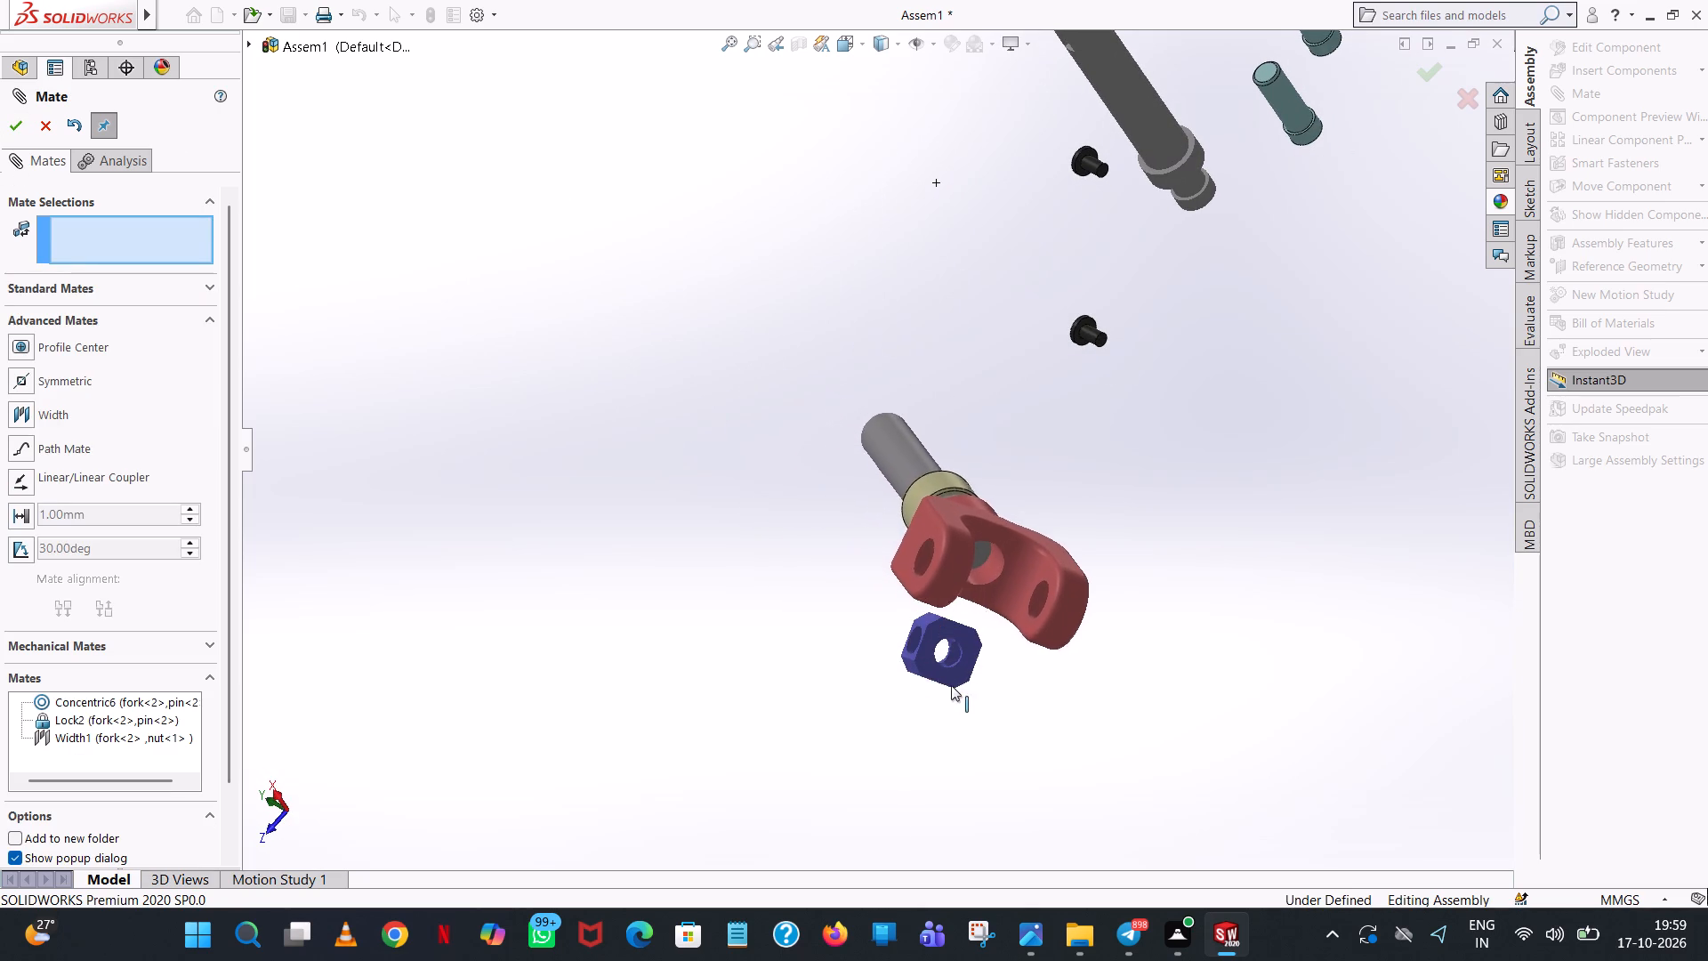
drag(951, 685, 1083, 625)
middle_drag(1220, 646, 1104, 870)
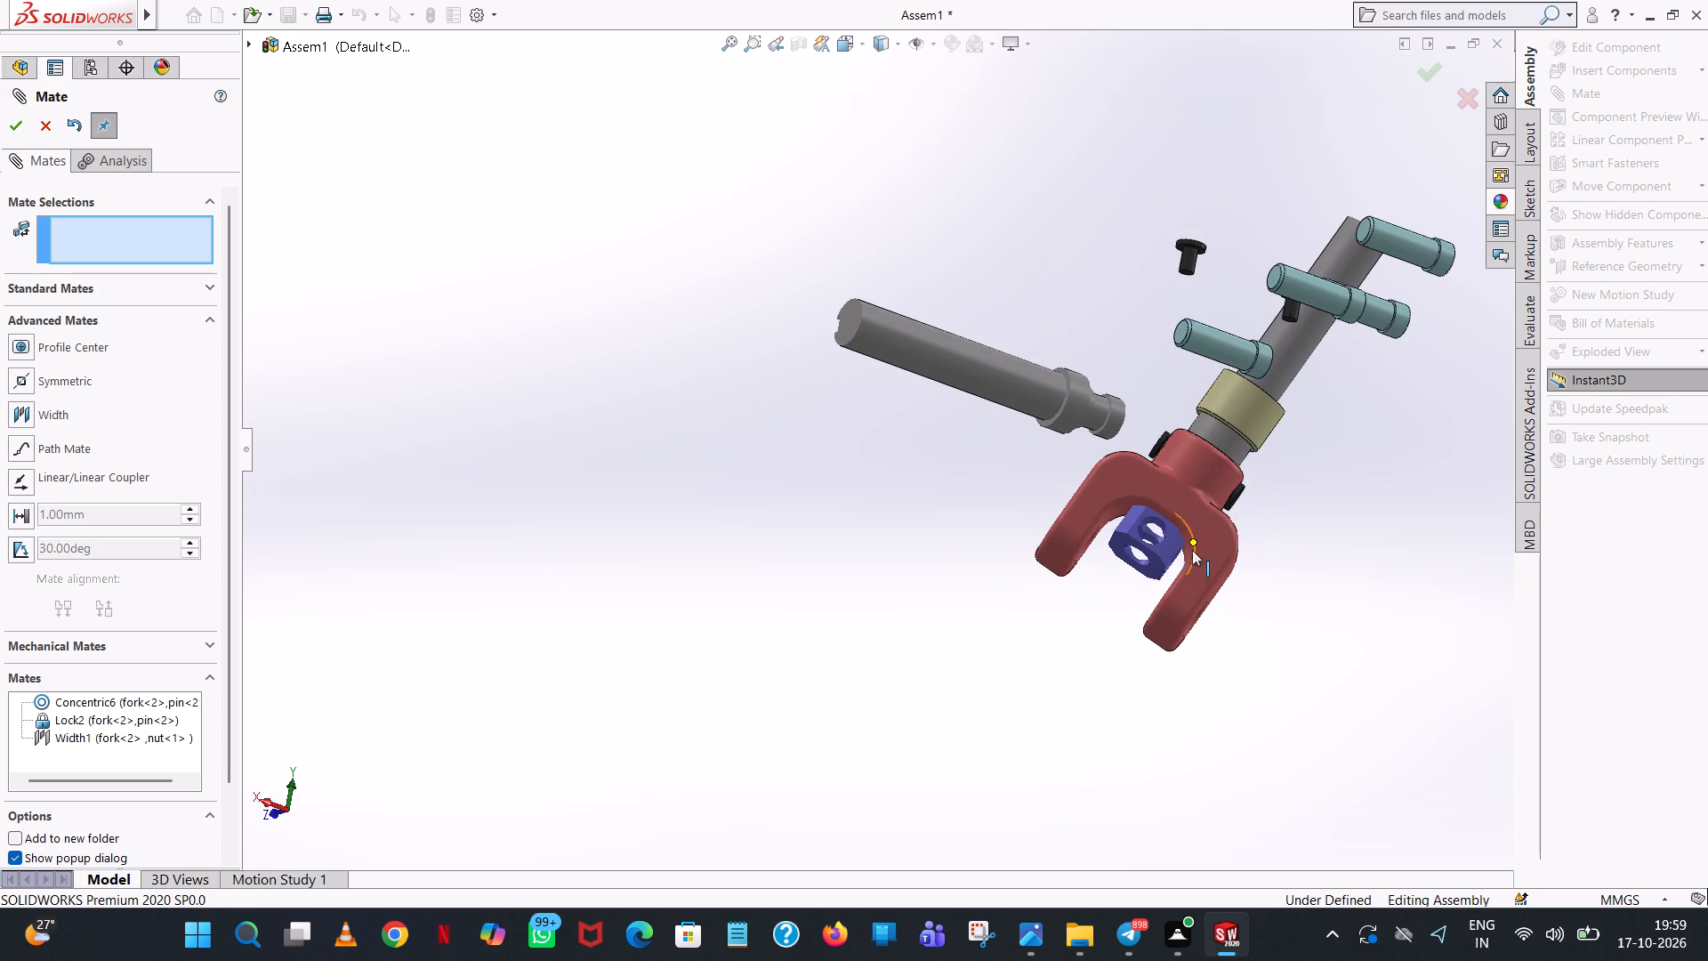
drag(1150, 542, 1131, 598)
Add a concentric mate between the fork's arm hole and the nut's side hole facing that arm.
middle_drag(1329, 694, 1322, 684)
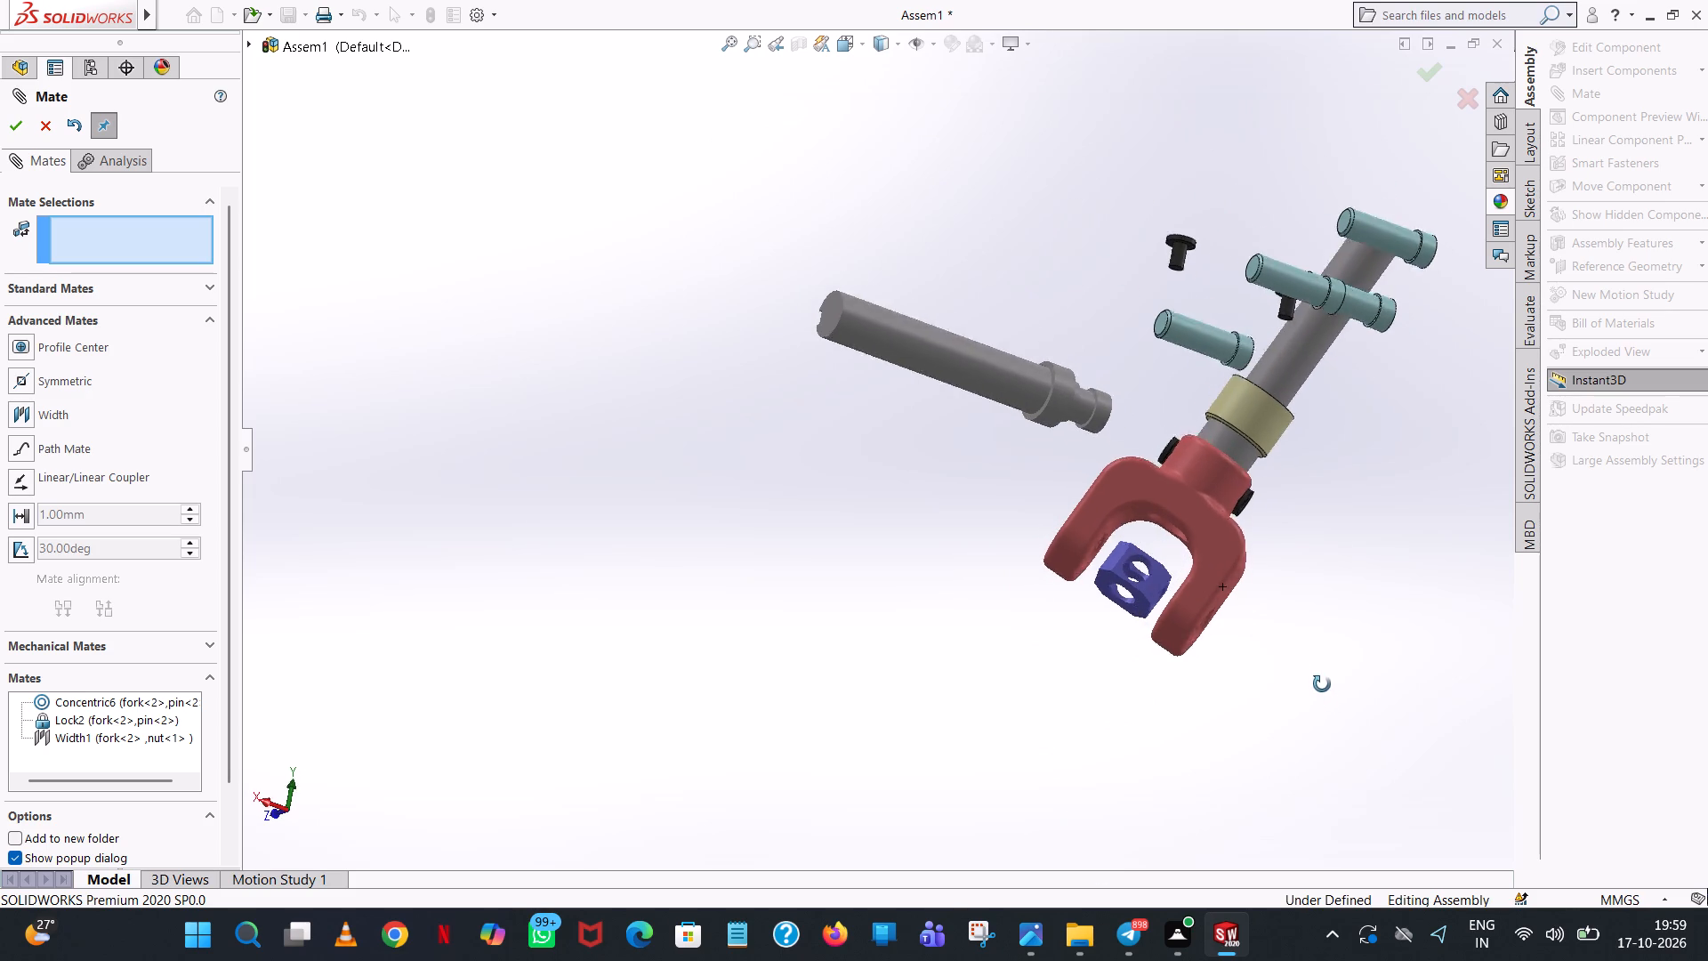
middle_drag(1322, 684, 1430, 479)
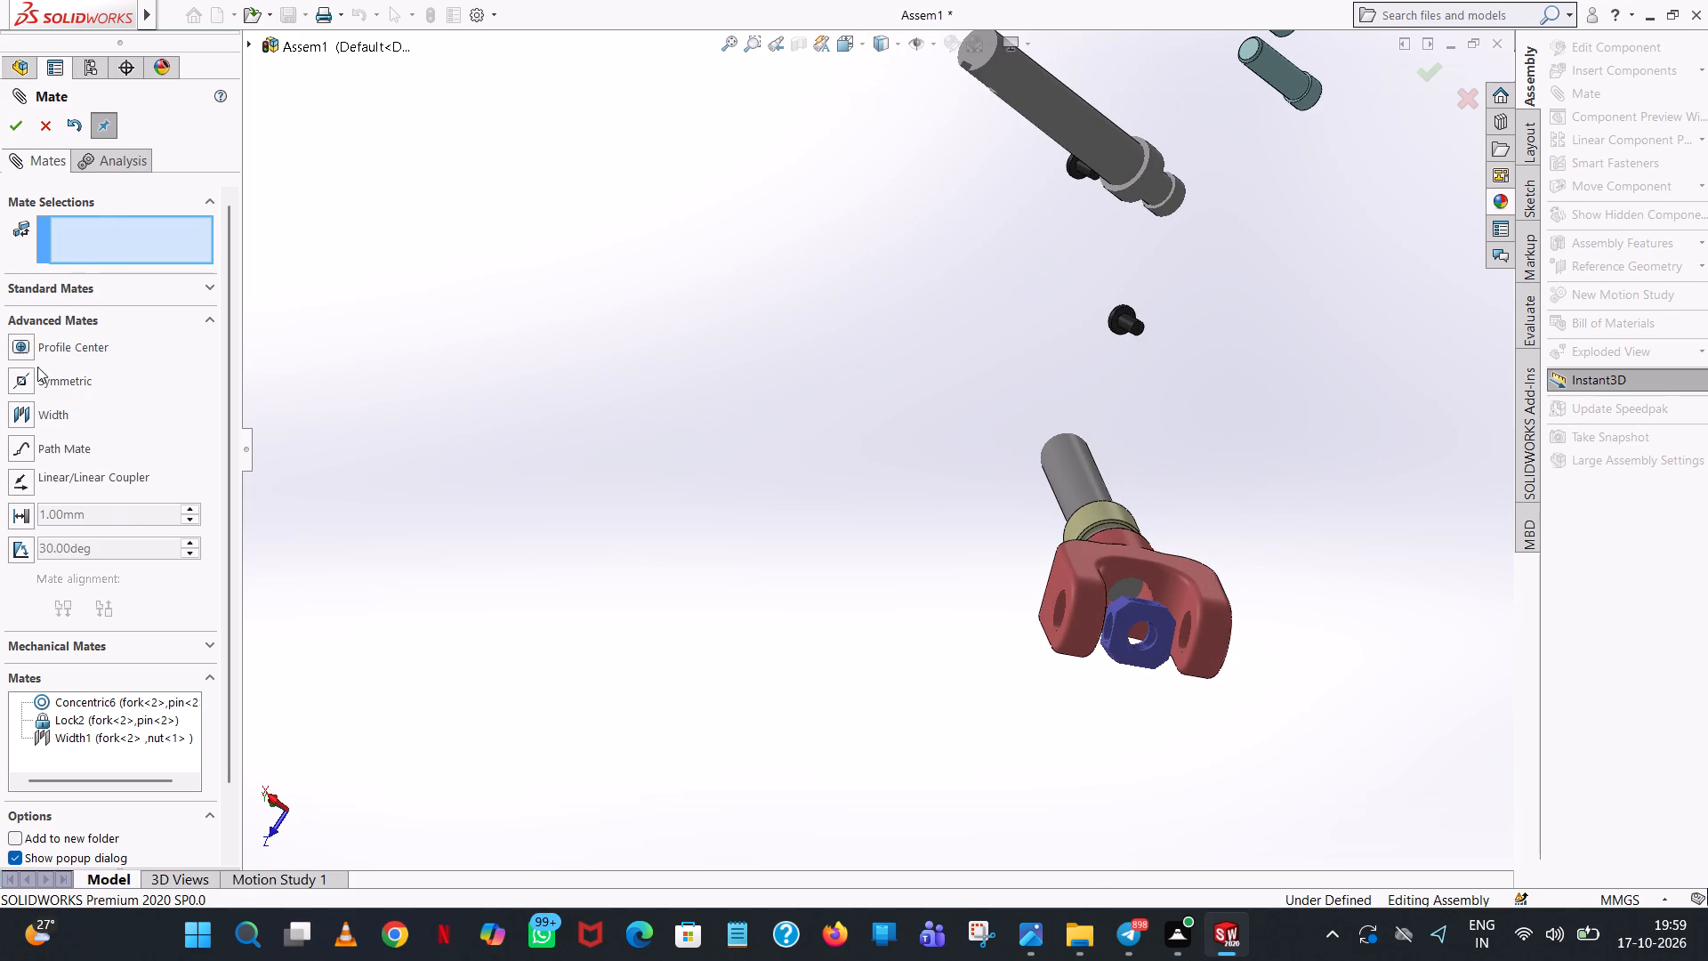
click(101, 289)
click(54, 472)
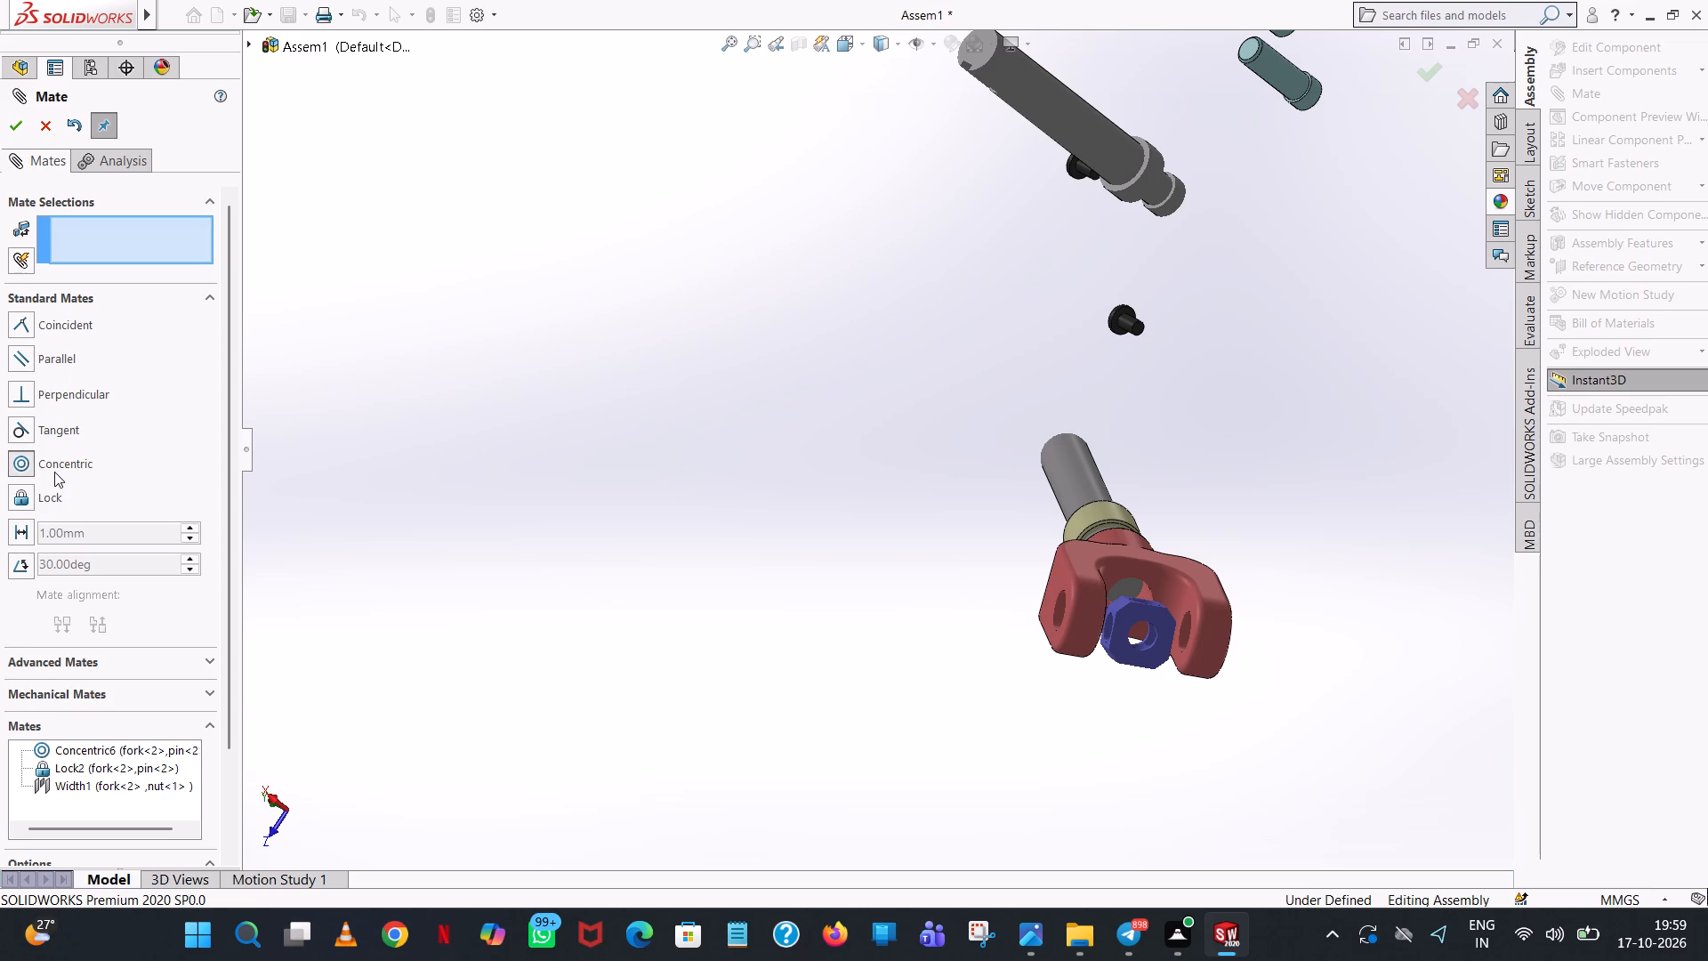
scroll(1233, 713, down, 3)
middle_drag(1022, 654, 931, 602)
scroll(939, 609, down, 1)
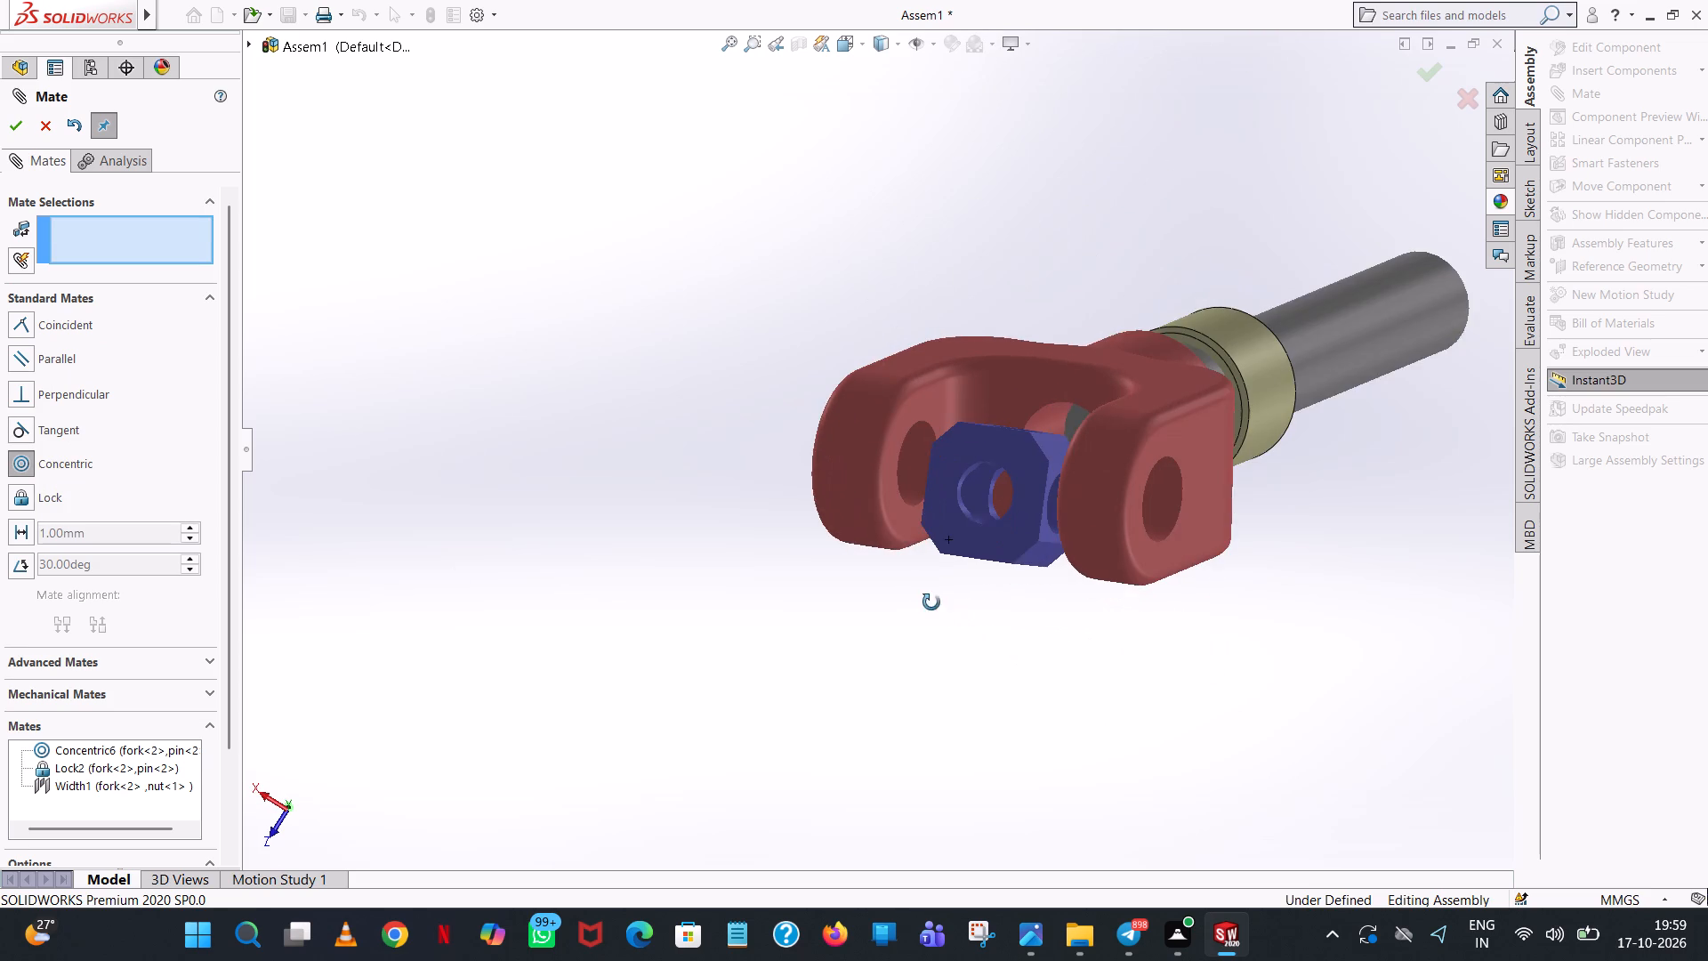
middle_drag(931, 602, 931, 602)
click(915, 475)
middle_drag(915, 533, 1008, 620)
click(969, 489)
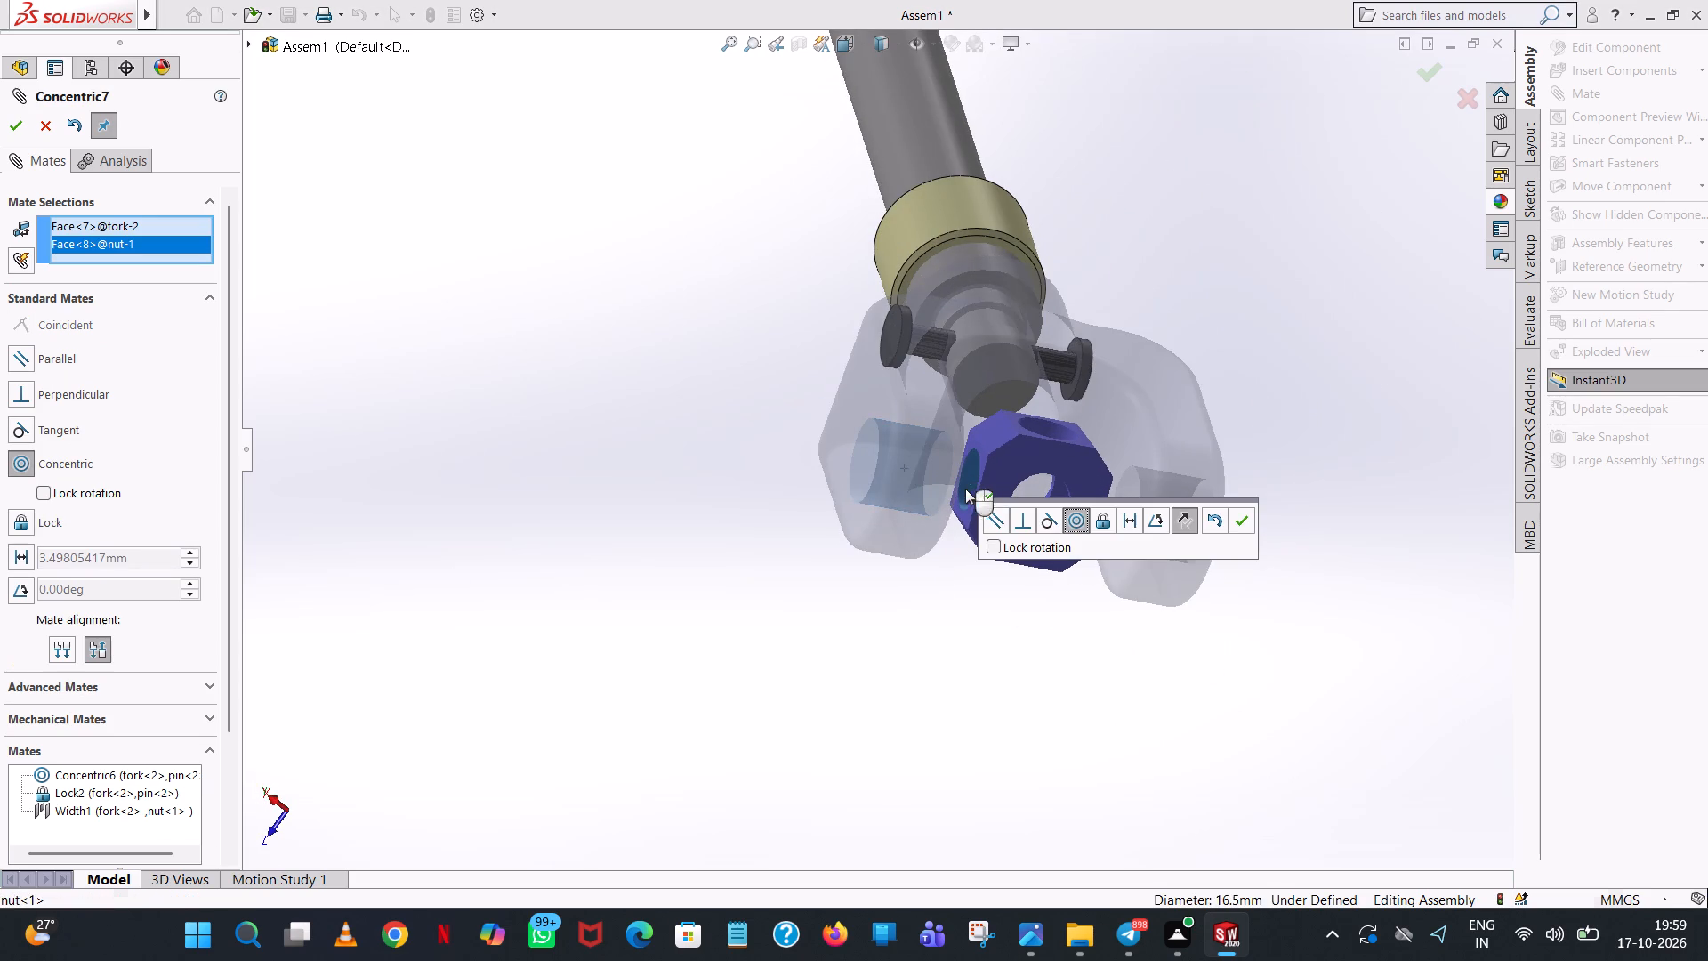
click(1238, 521)
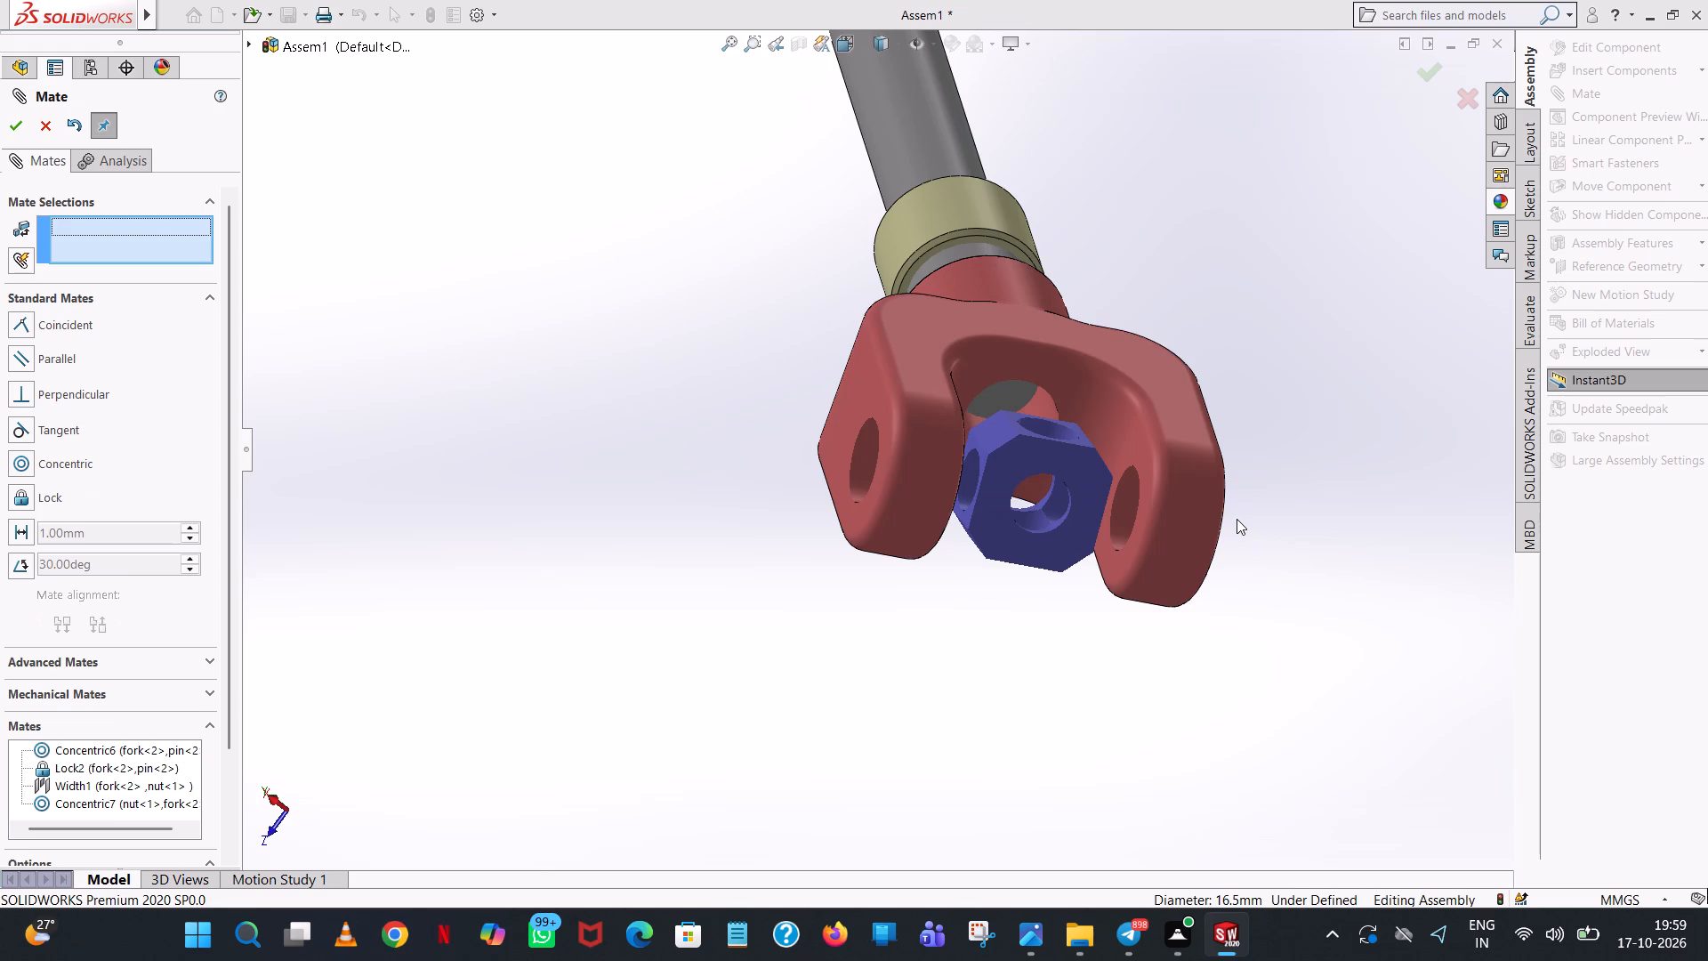
Move bolt-3 away from the other bolts into the empty space near the fork's arm end.
middle_drag(1284, 595, 1446, 677)
scroll(1445, 677, up, 4)
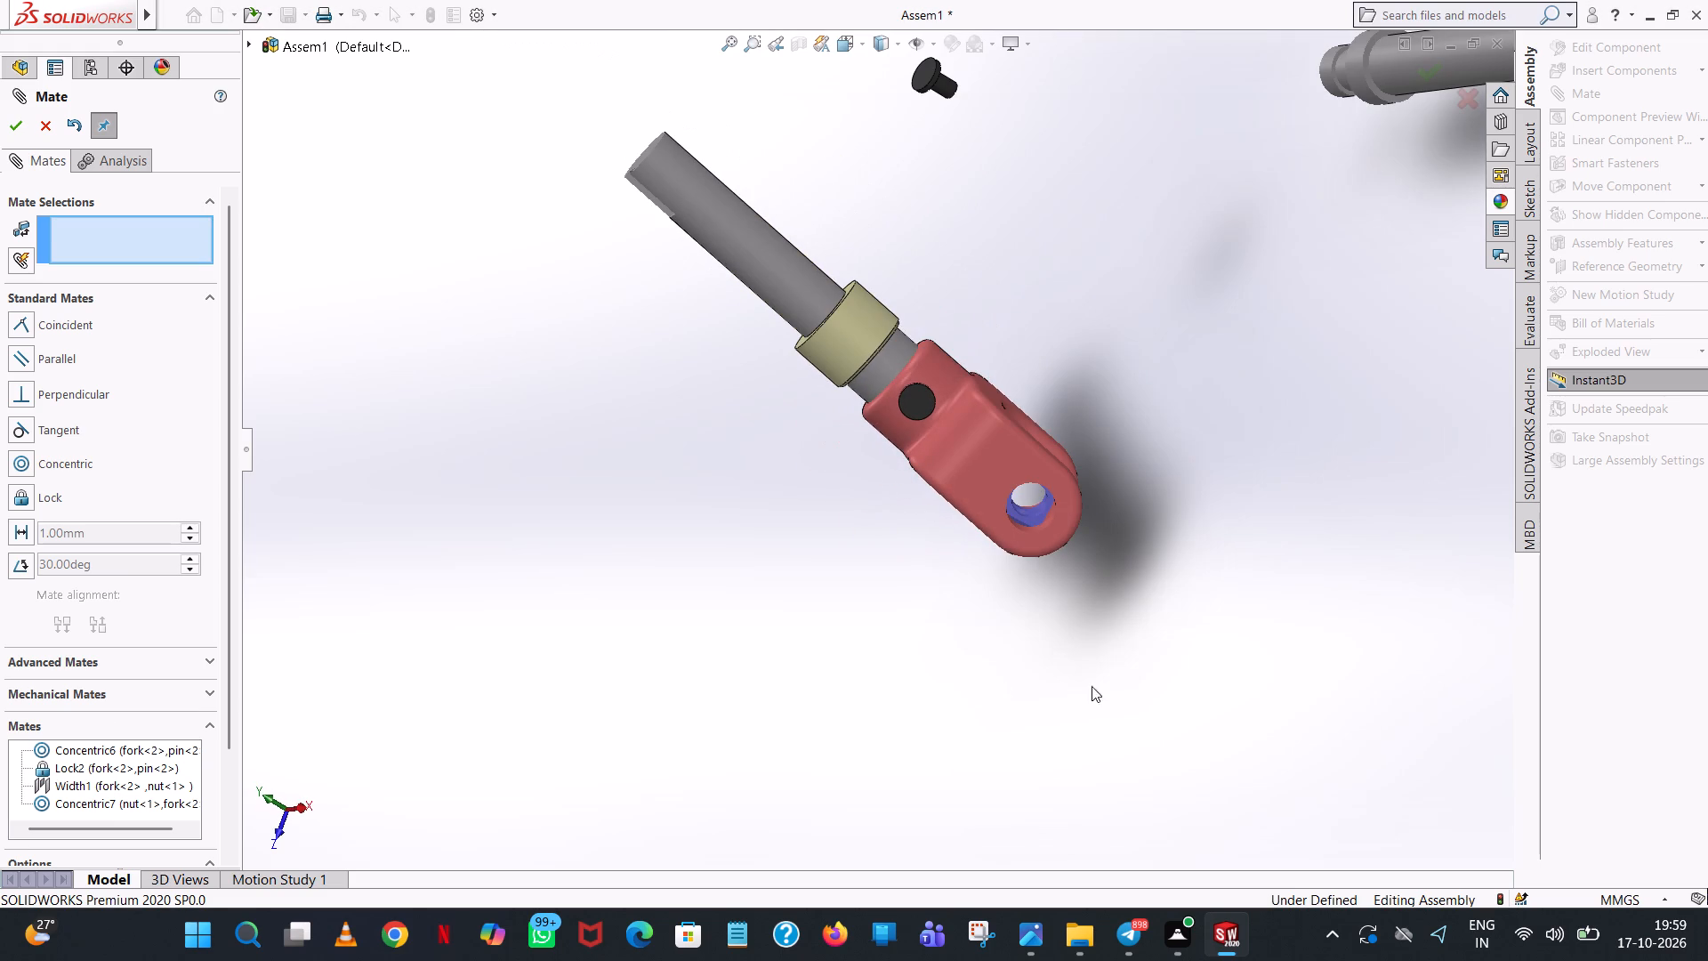
scroll(1067, 469, up, 5)
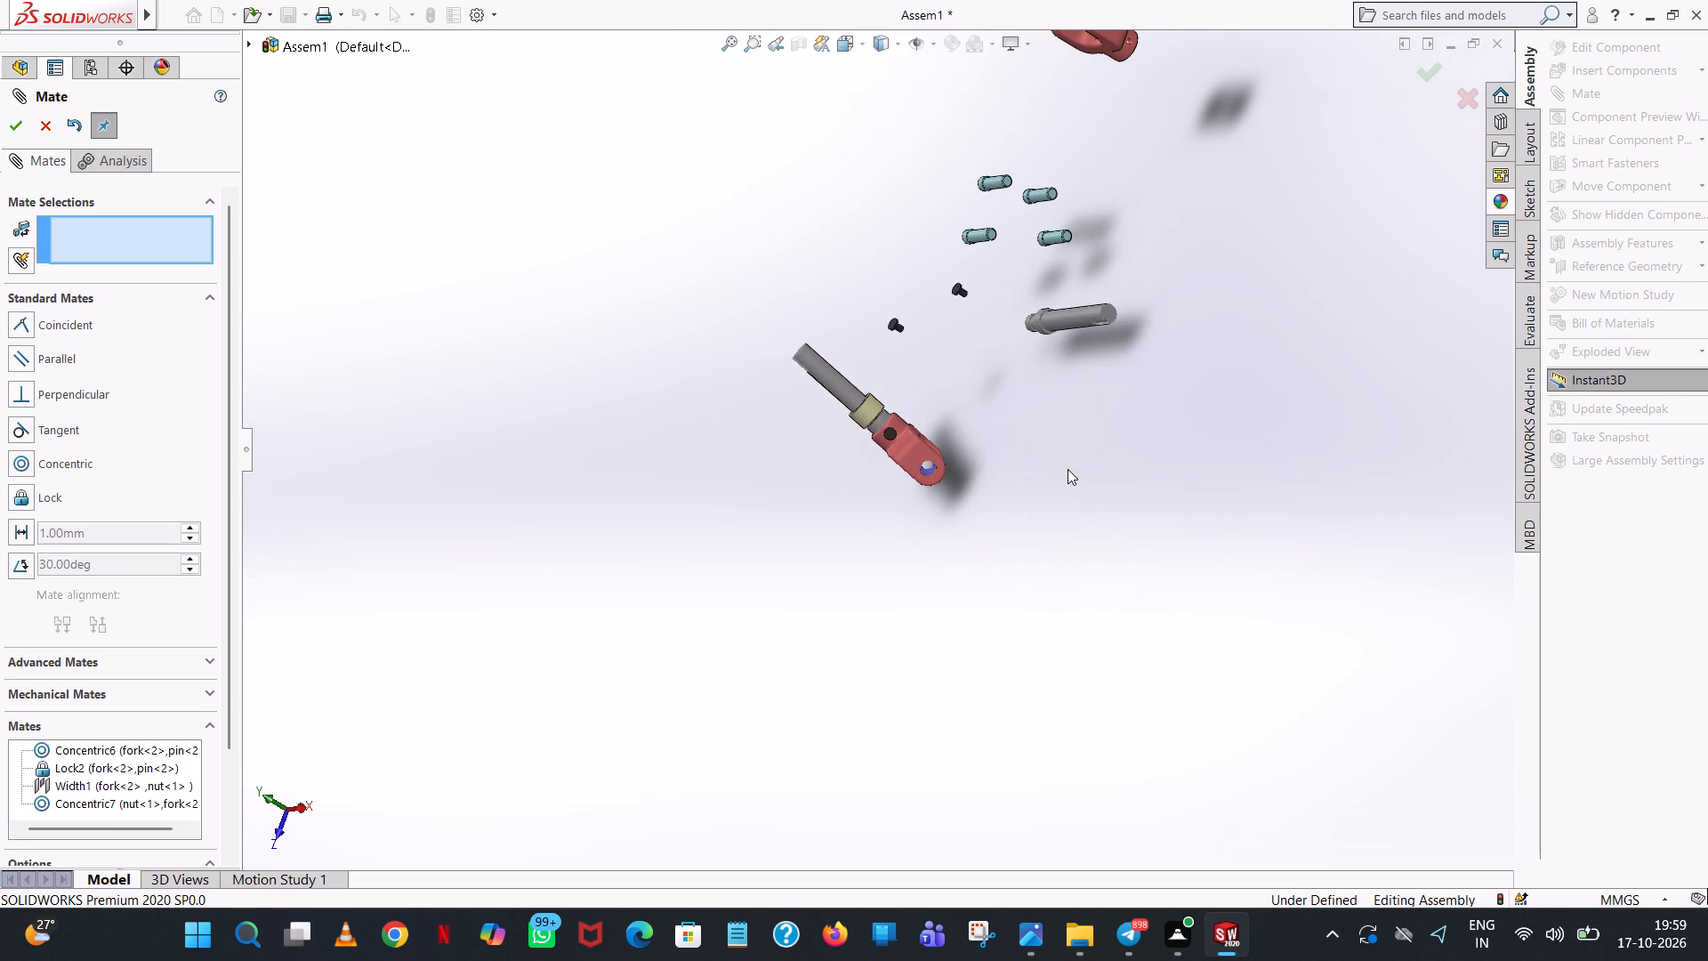
drag(977, 235, 1013, 401)
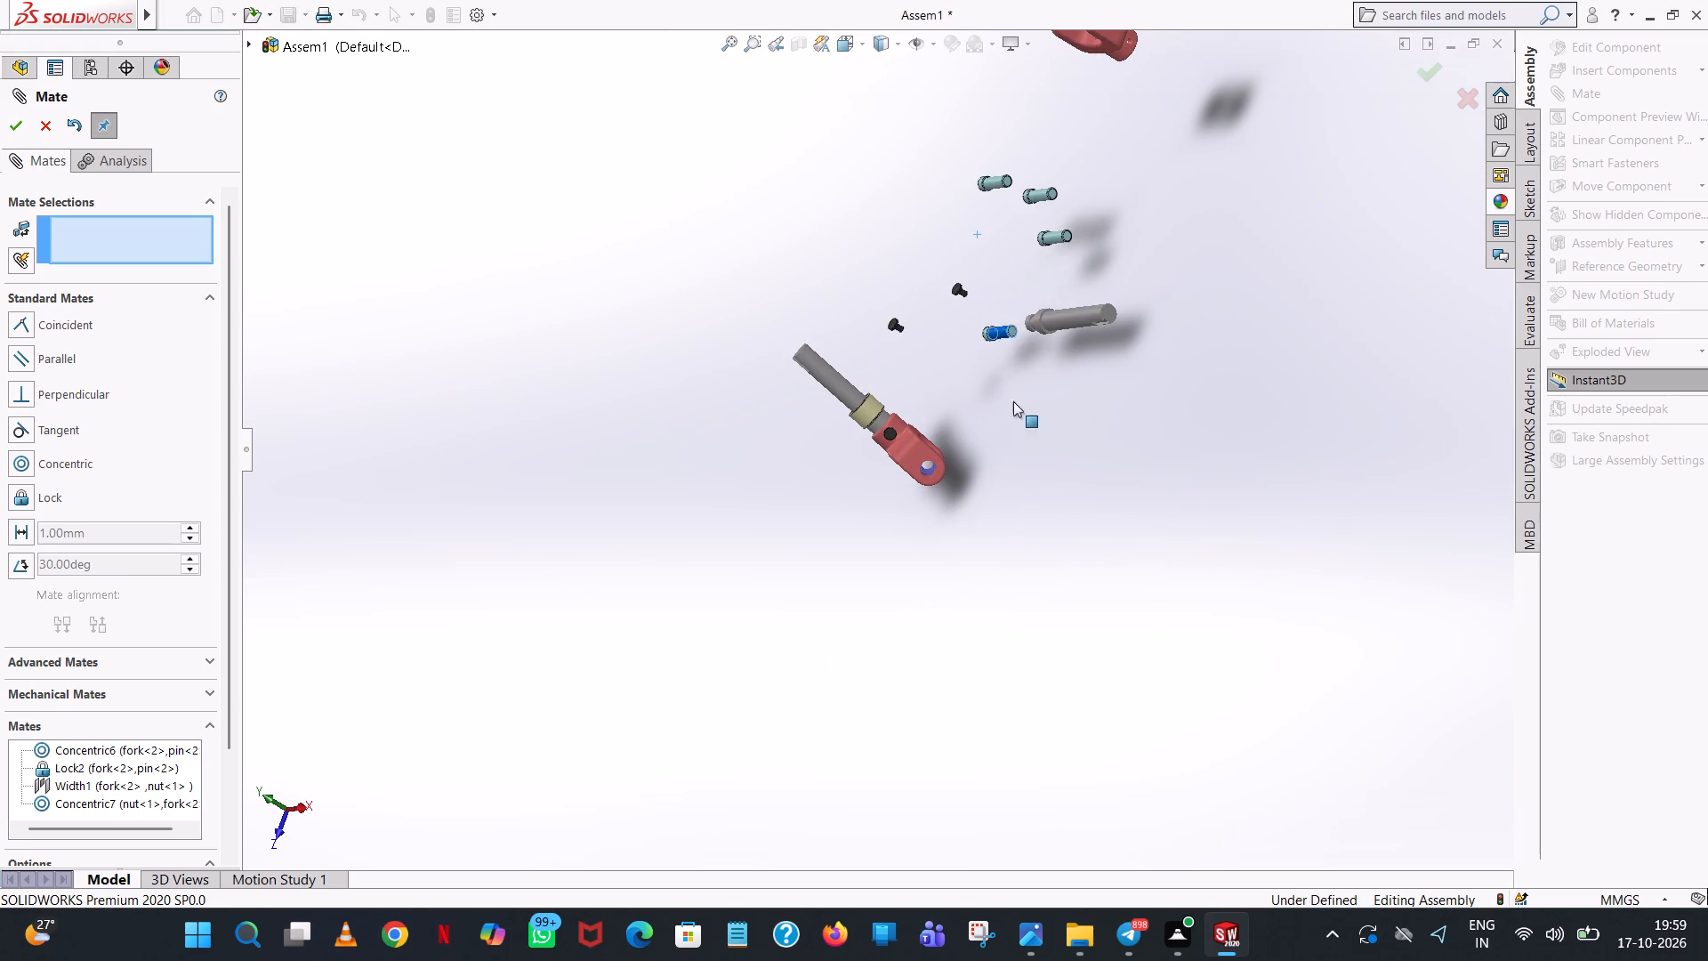
drag(1013, 401, 1040, 545)
click(1106, 569)
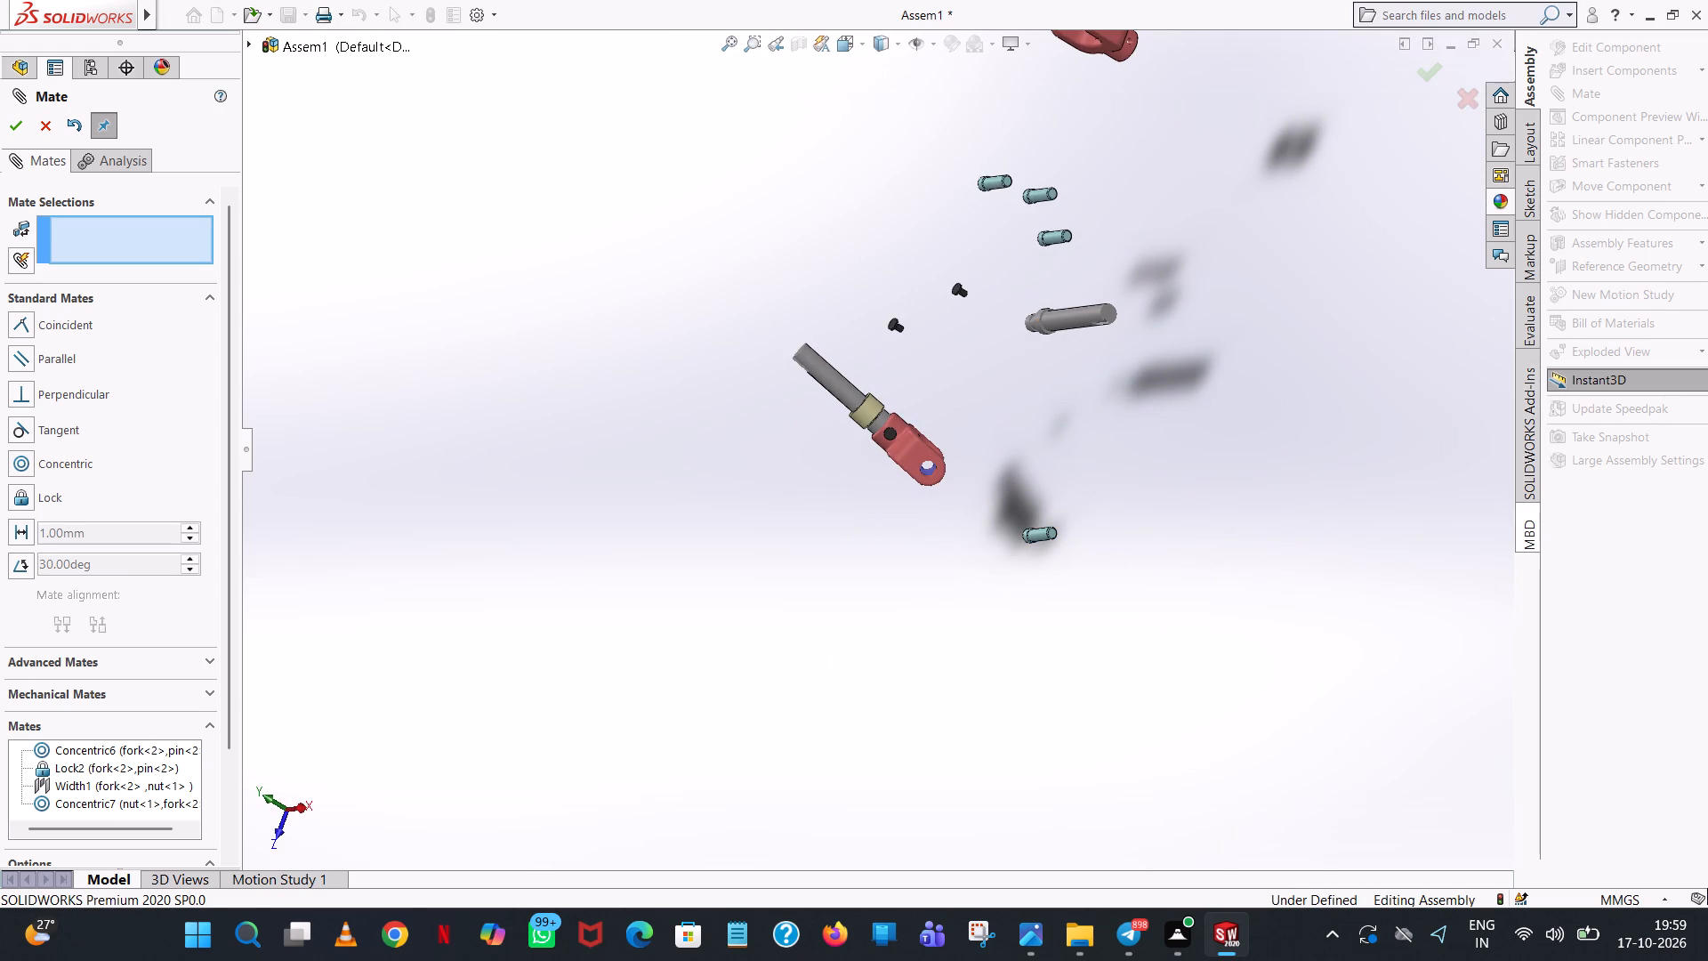
Add a concentric mate between bolt-3's cylindrical face and the circular edge of the nut's hole seen through the fork arm.
click(80, 468)
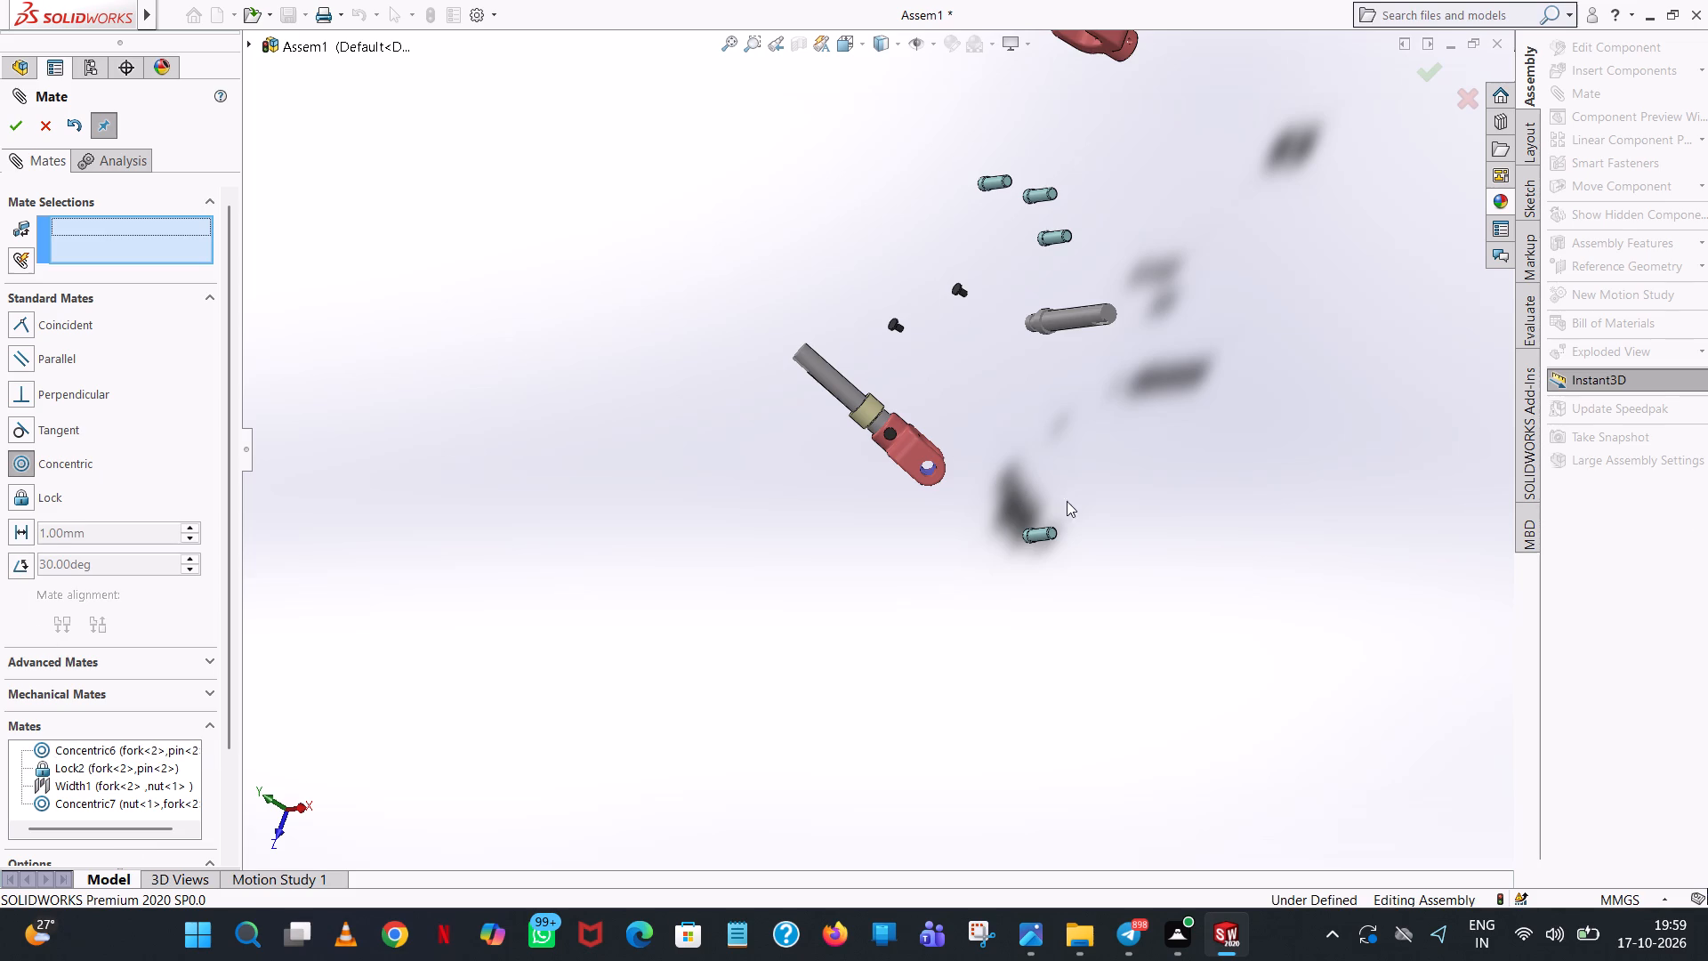
click(1042, 539)
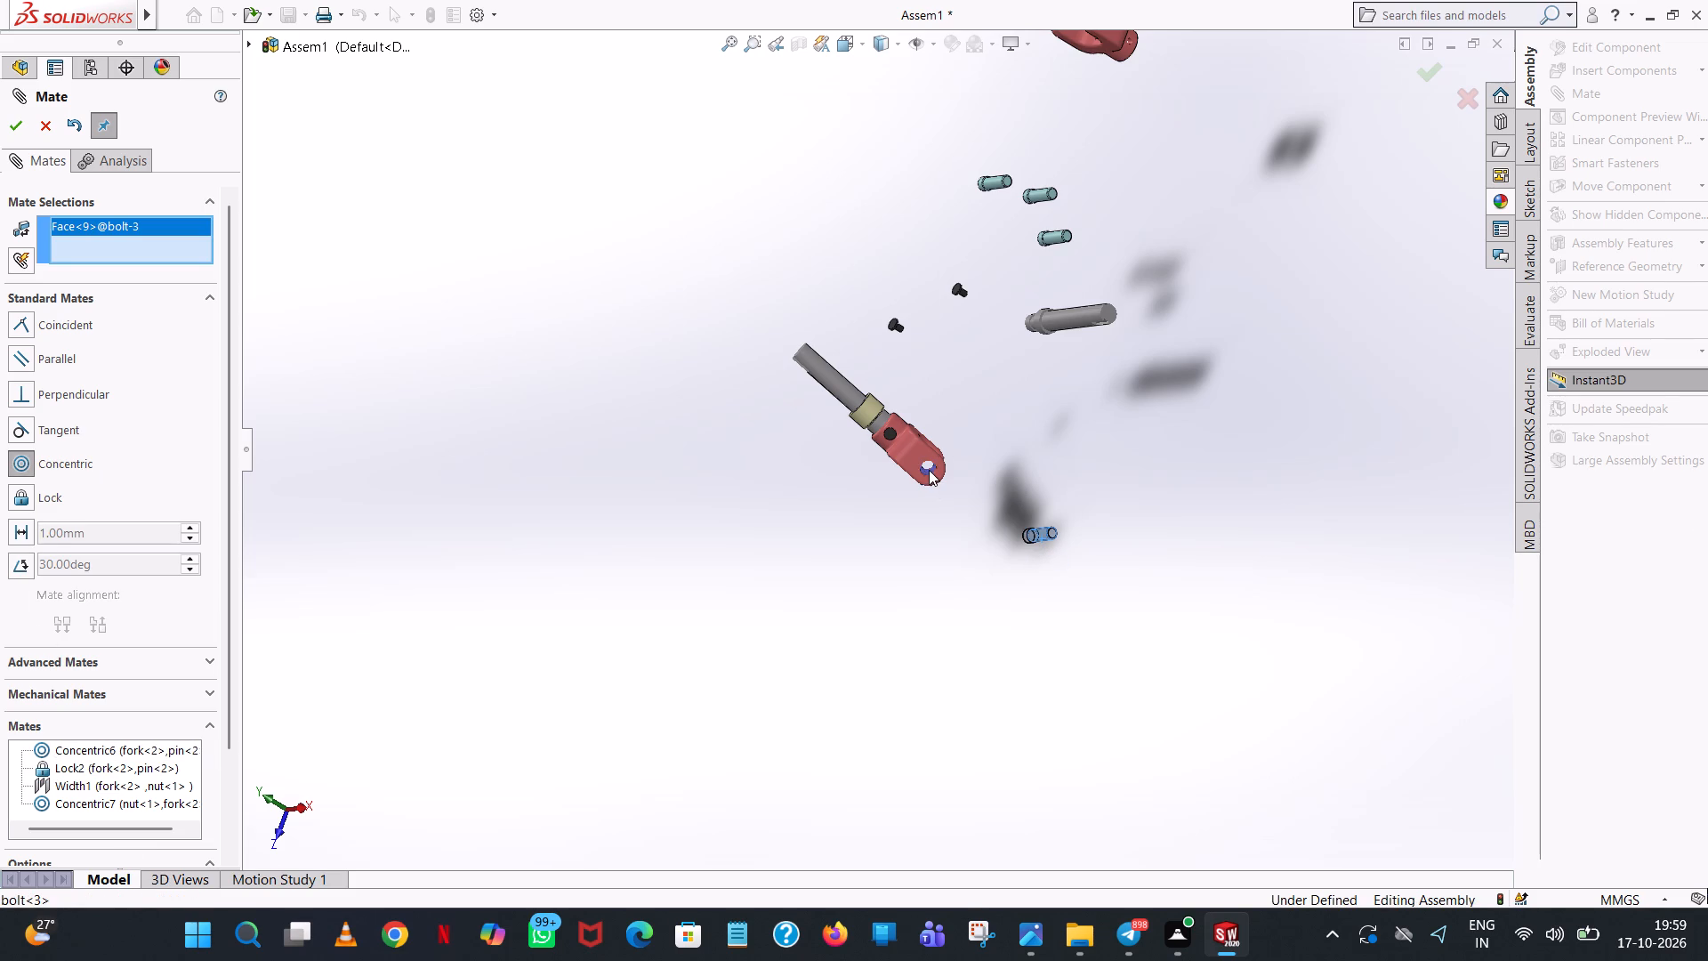
click(928, 469)
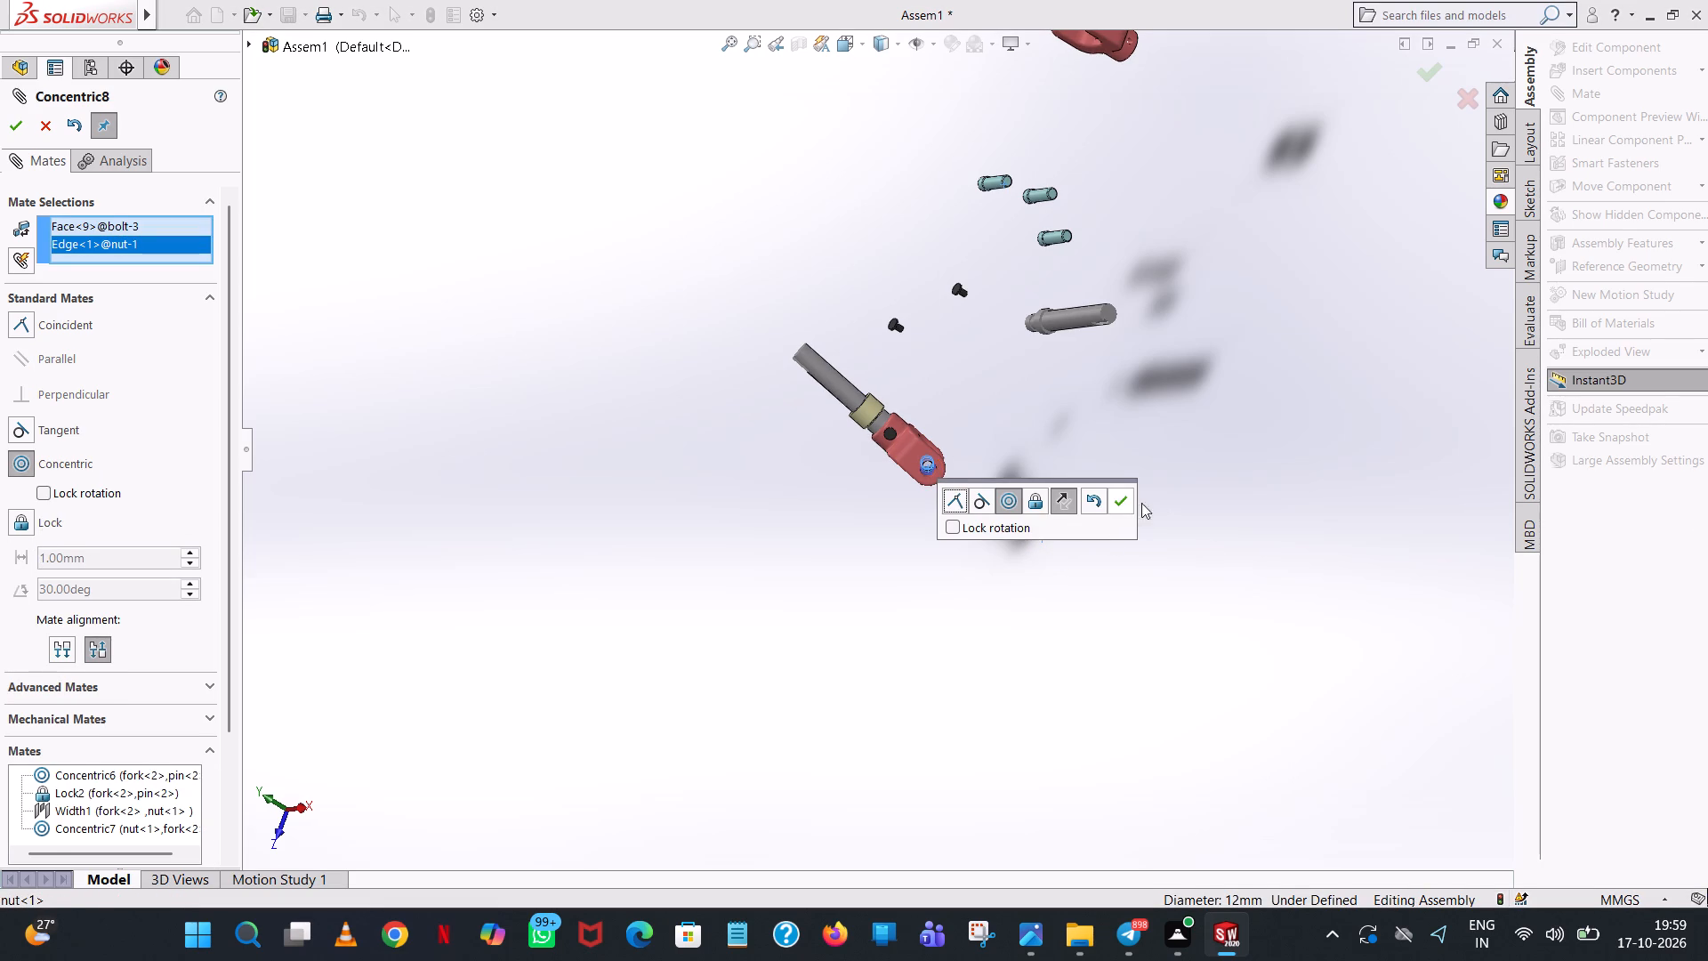
click(1114, 497)
middle_drag(949, 518, 760, 408)
scroll(955, 476, down, 5)
scroll(1216, 563, down, 3)
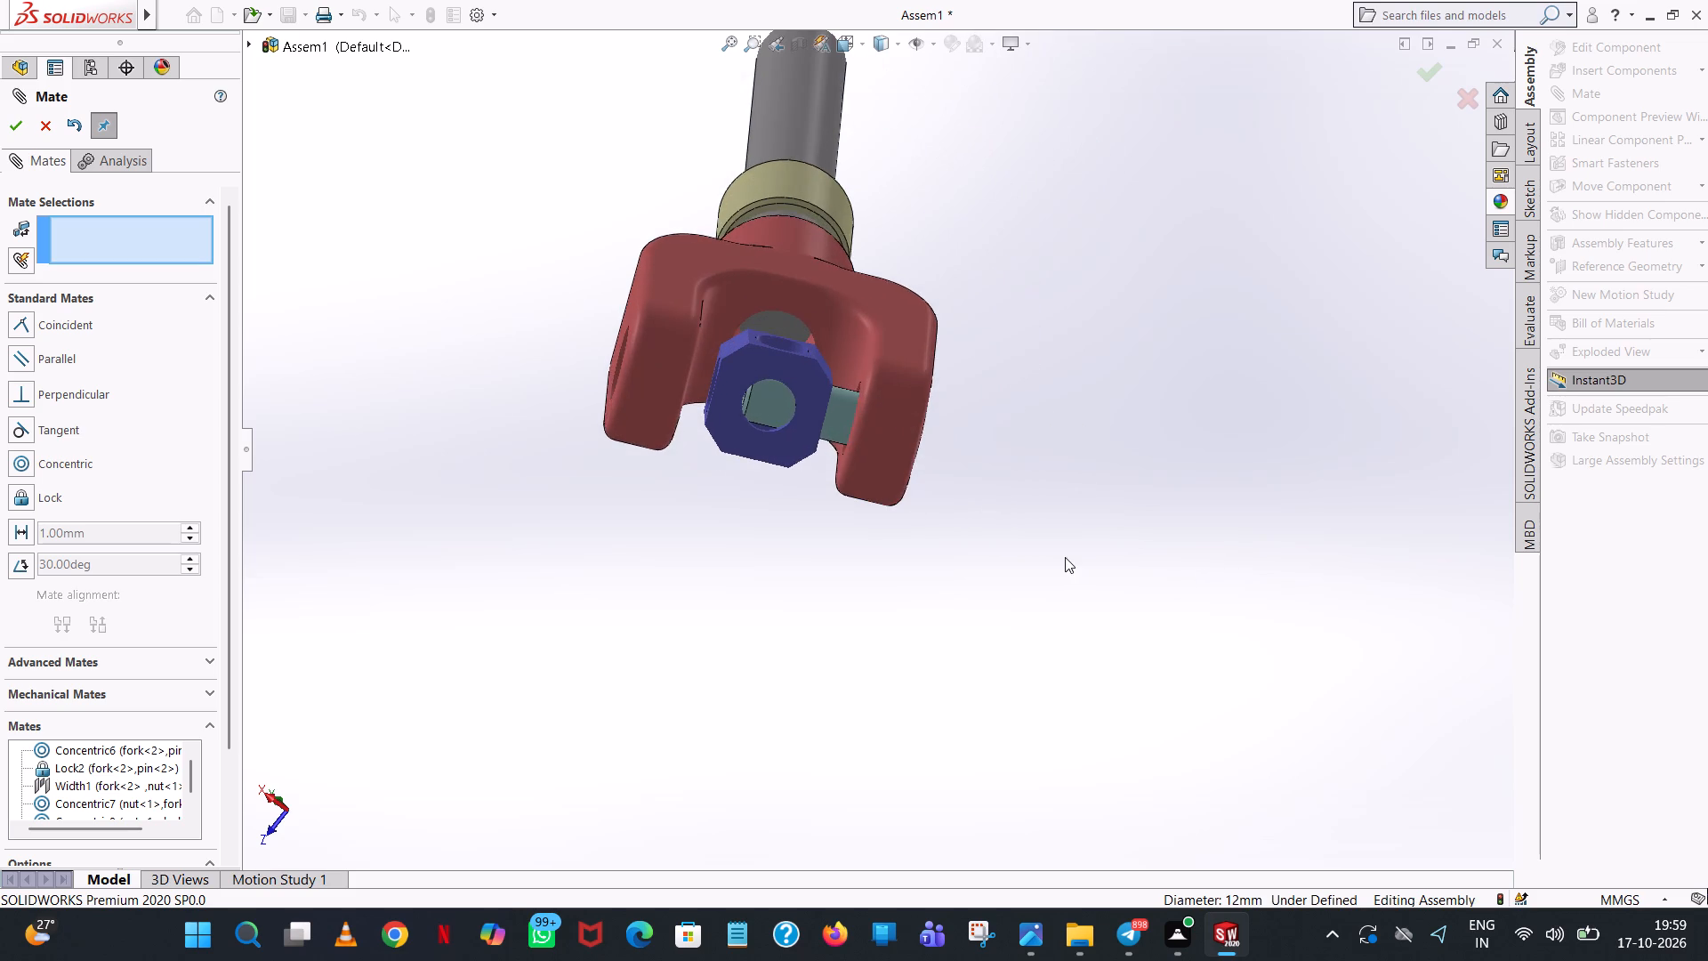
middle_drag(1065, 557, 1051, 527)
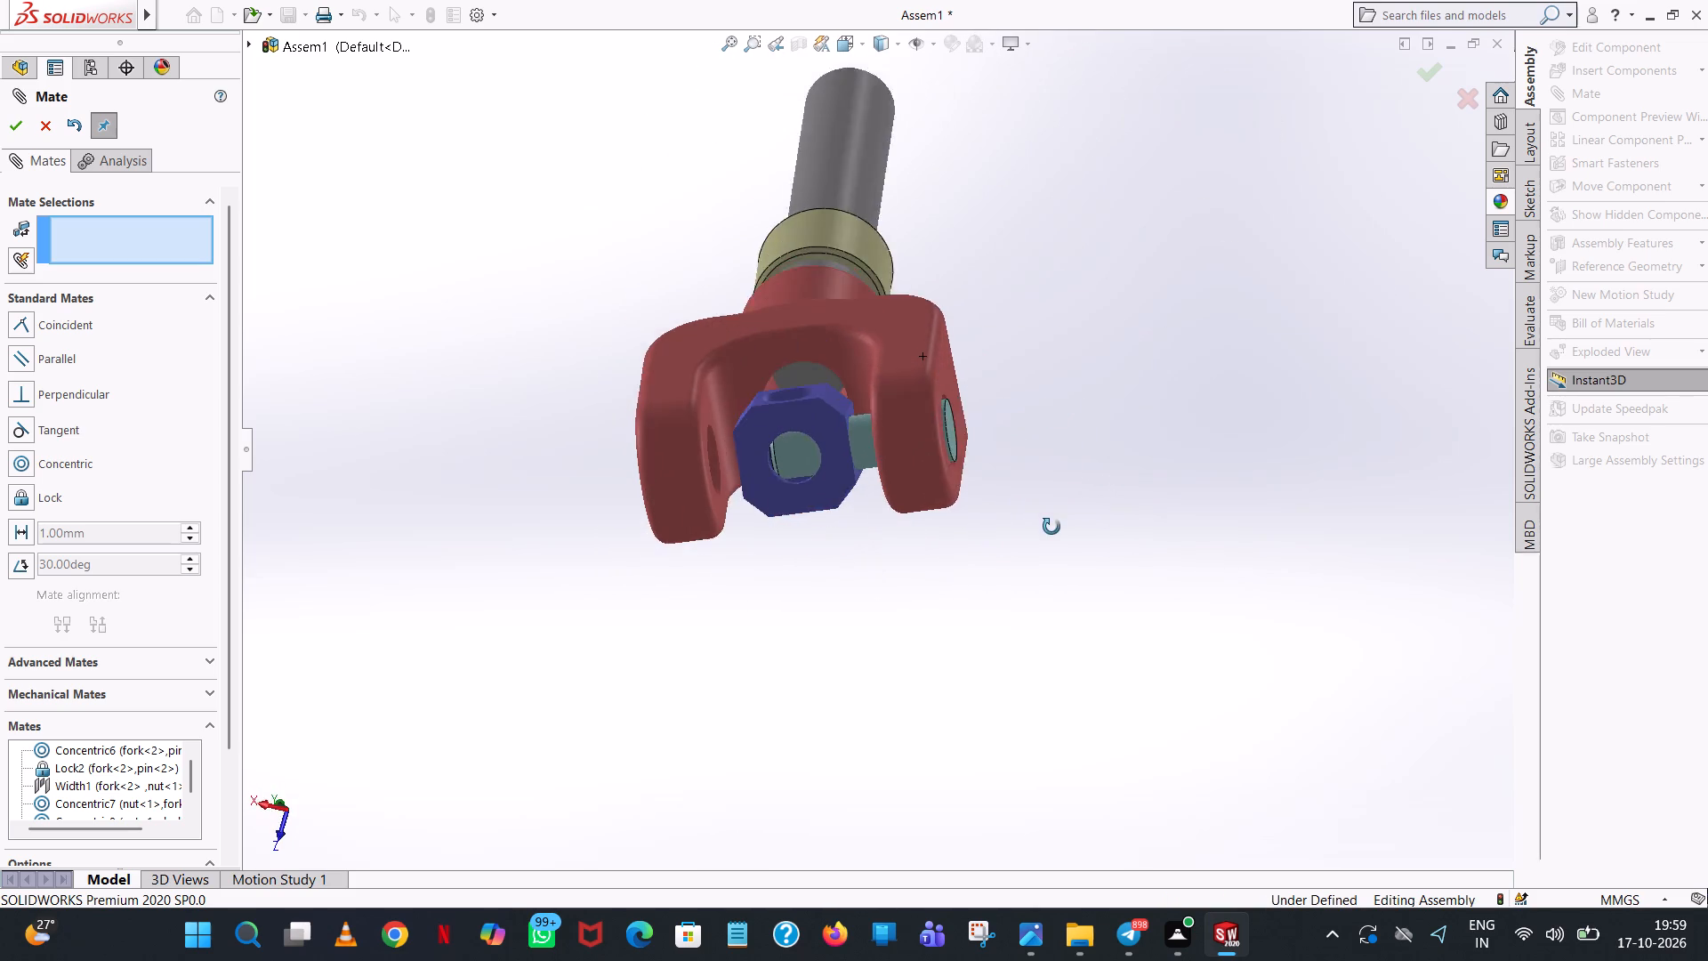
Slide bolt-3 along its axis so its head sits outside the fork arm and its tip reaches the nut.
middle_drag(1051, 527, 1017, 611)
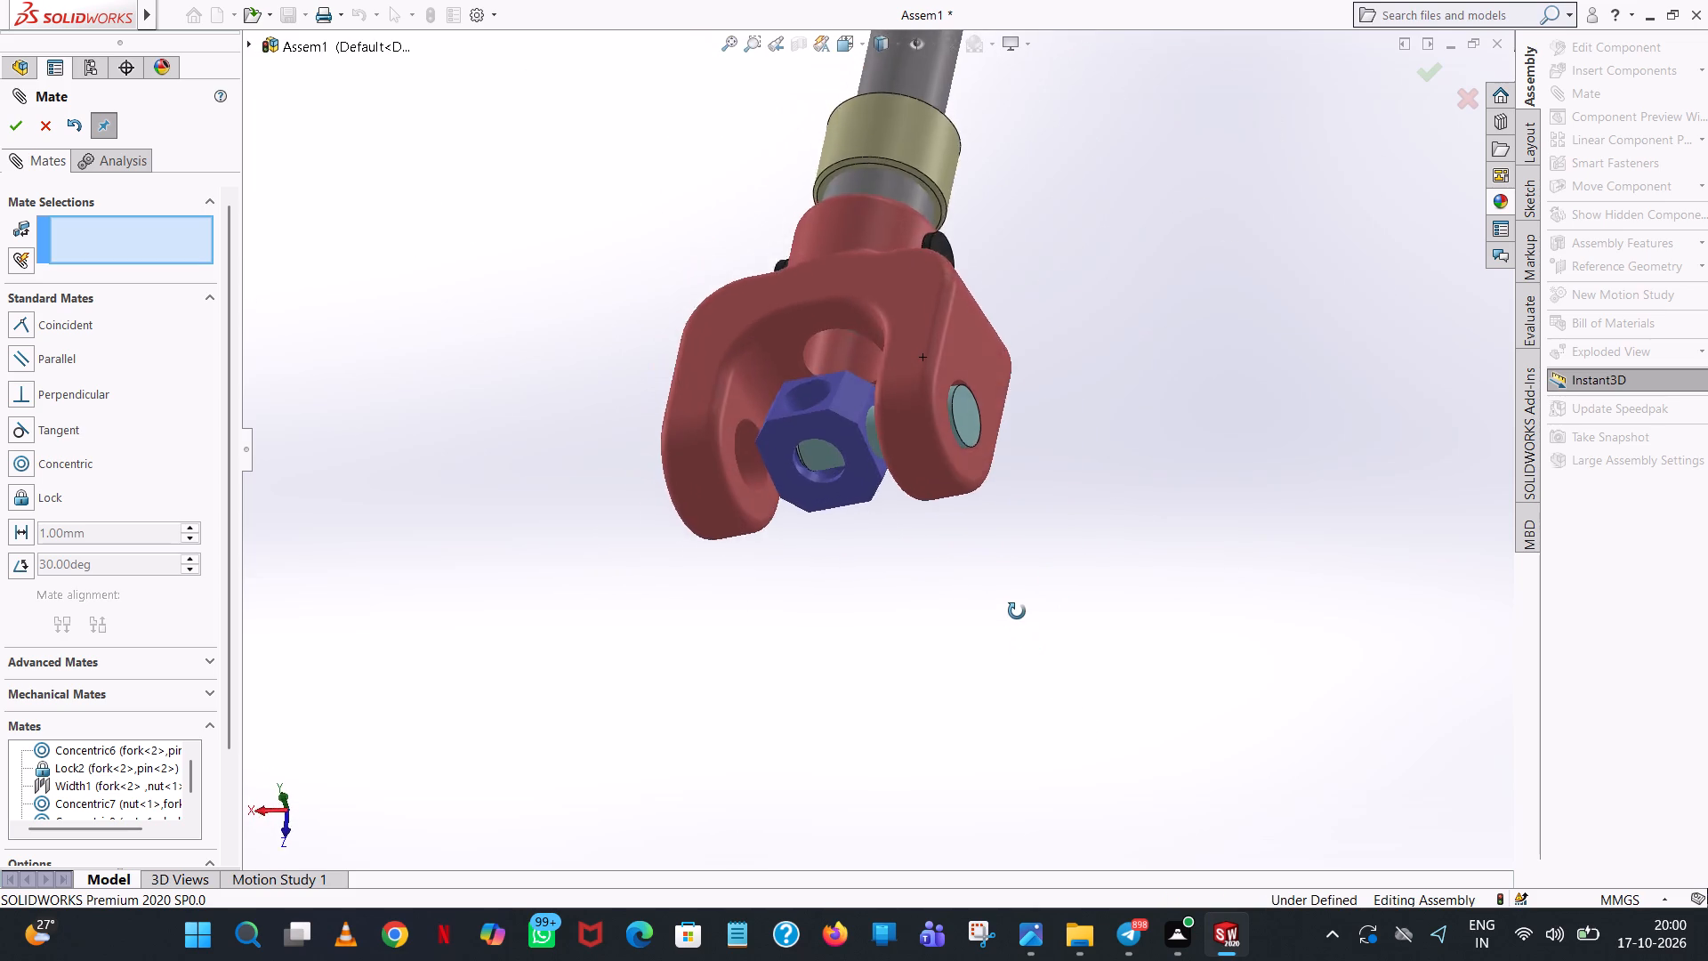
middle_drag(1017, 611, 1084, 593)
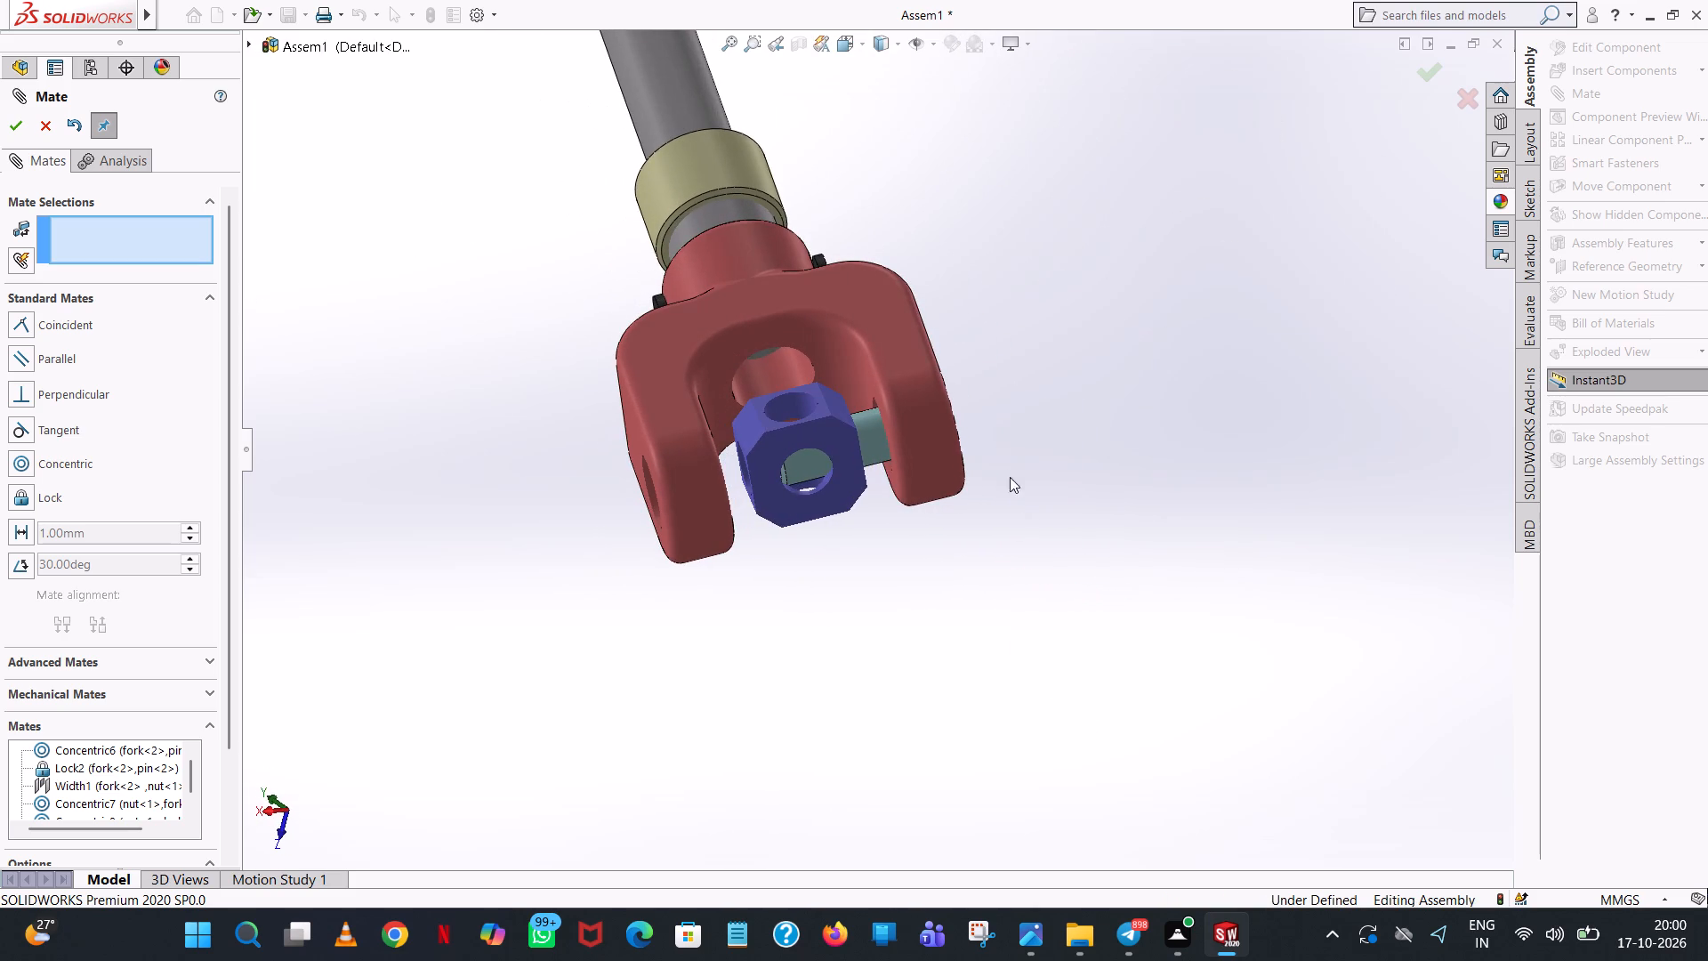
drag(890, 434, 1070, 435)
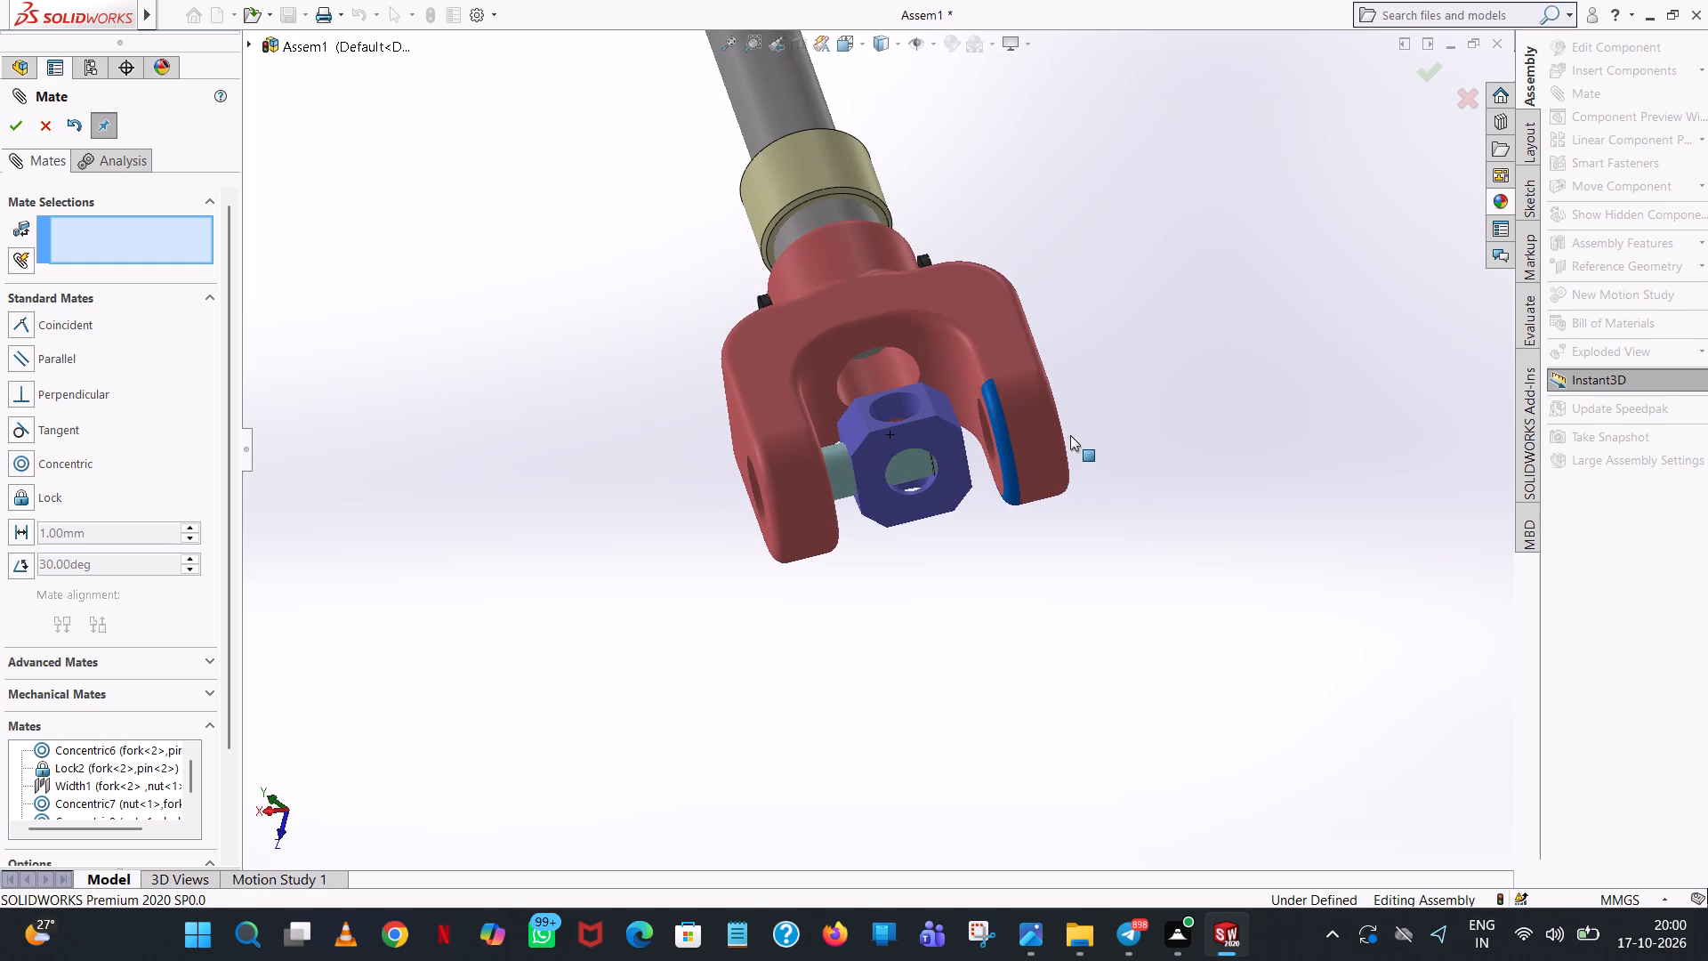
drag(1070, 435, 771, 526)
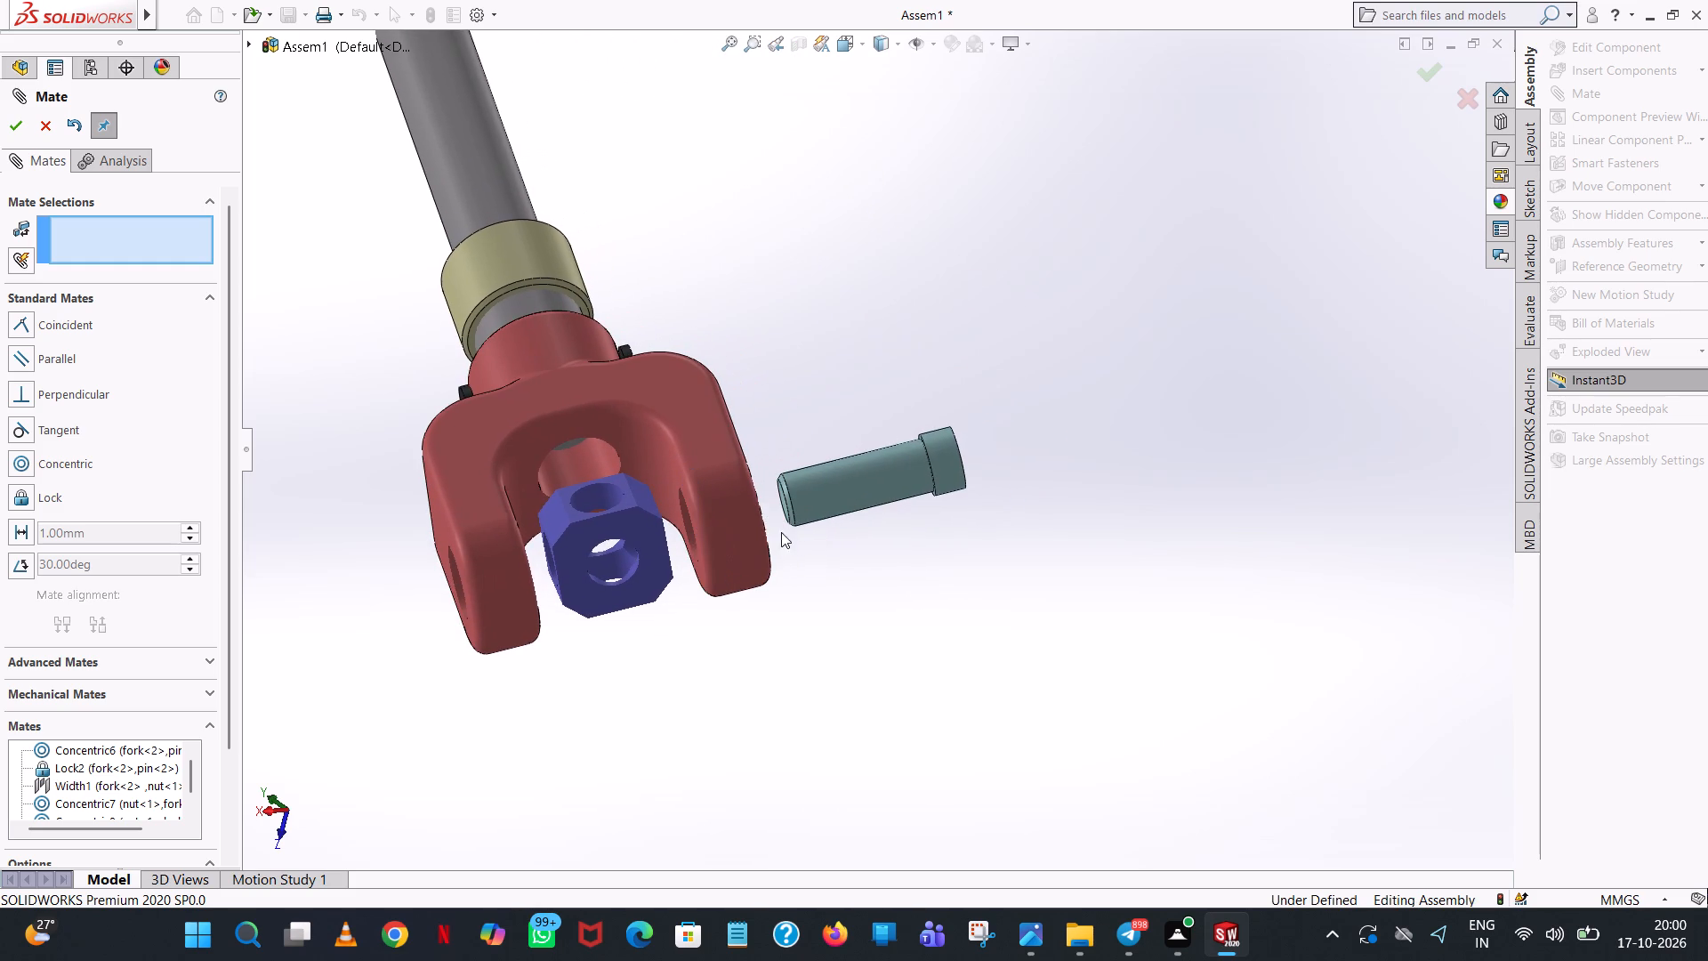
click(953, 585)
drag(954, 466, 828, 522)
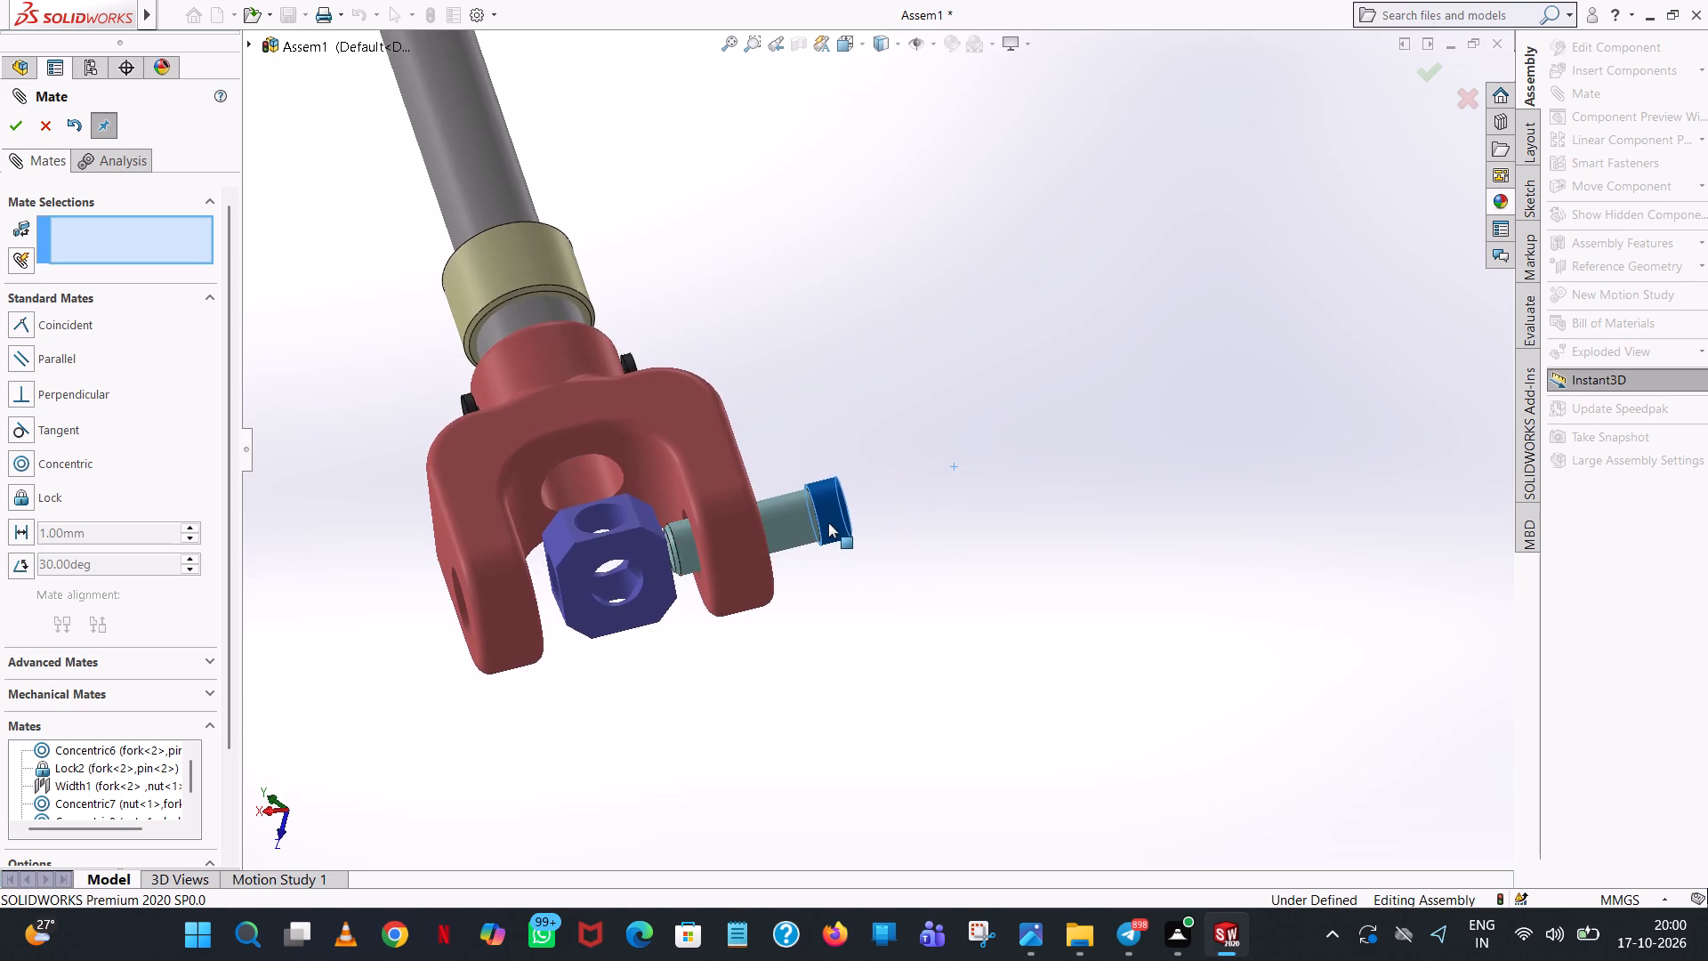
drag(828, 522, 803, 537)
Add a coincident mate between the circular edge of the fork arm's hole and the shoulder face of bolt-3's head.
click(52, 323)
scroll(740, 517, down, 5)
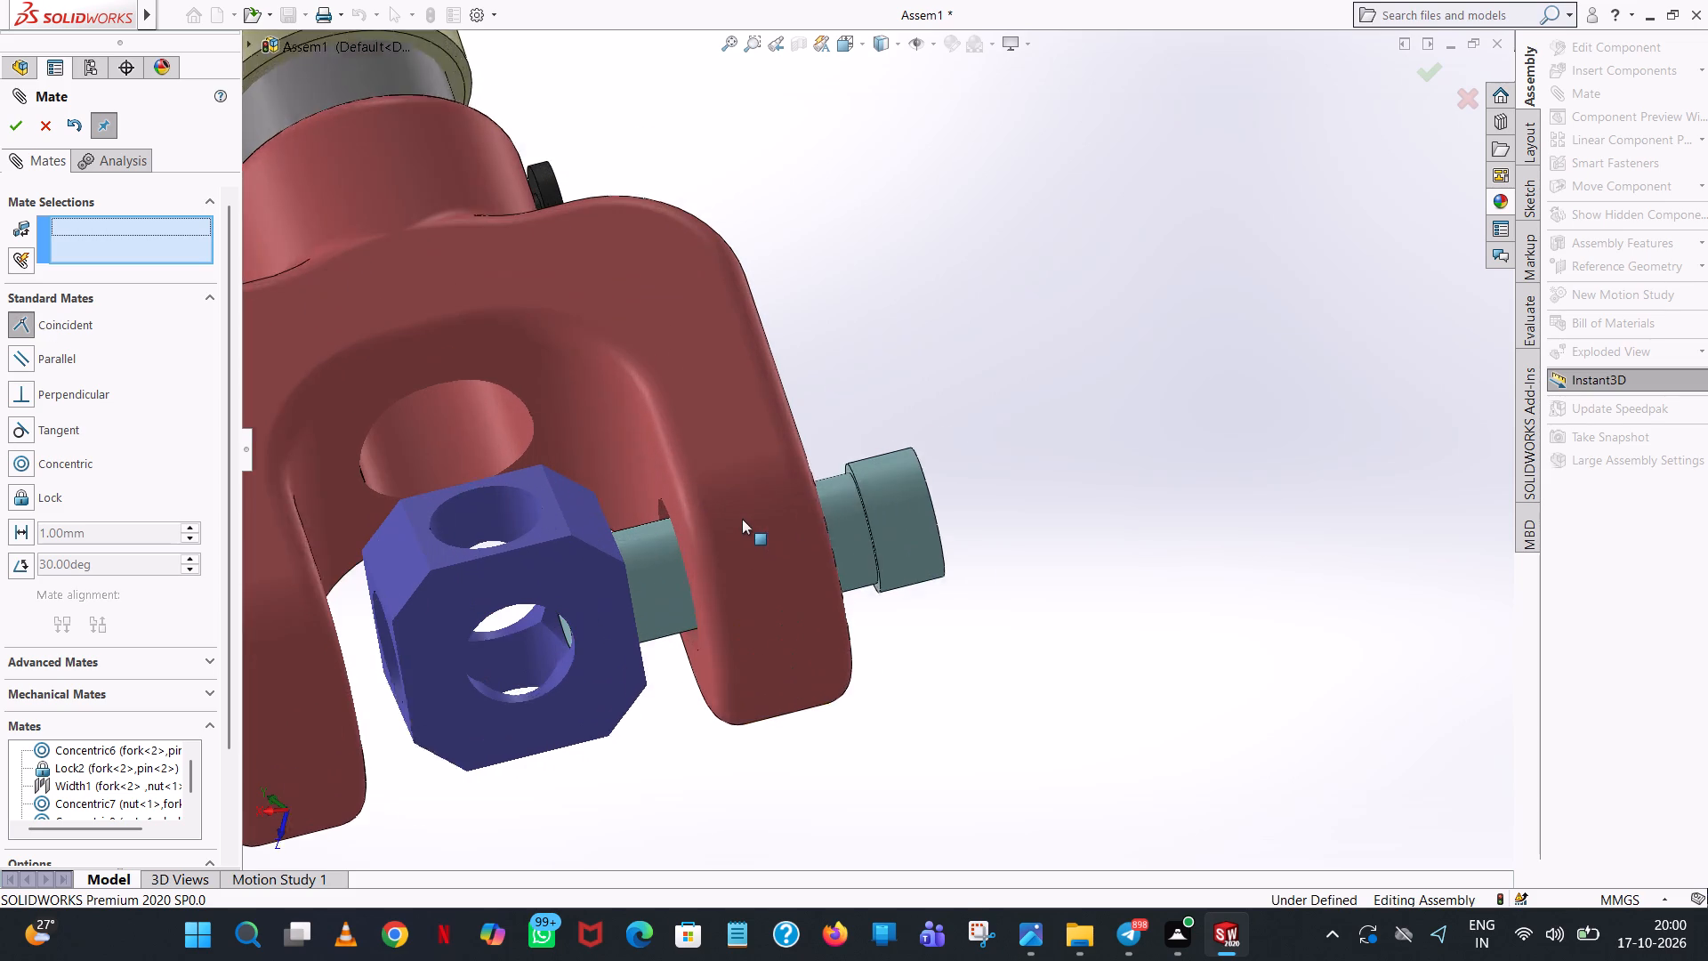
middle_drag(874, 529, 833, 573)
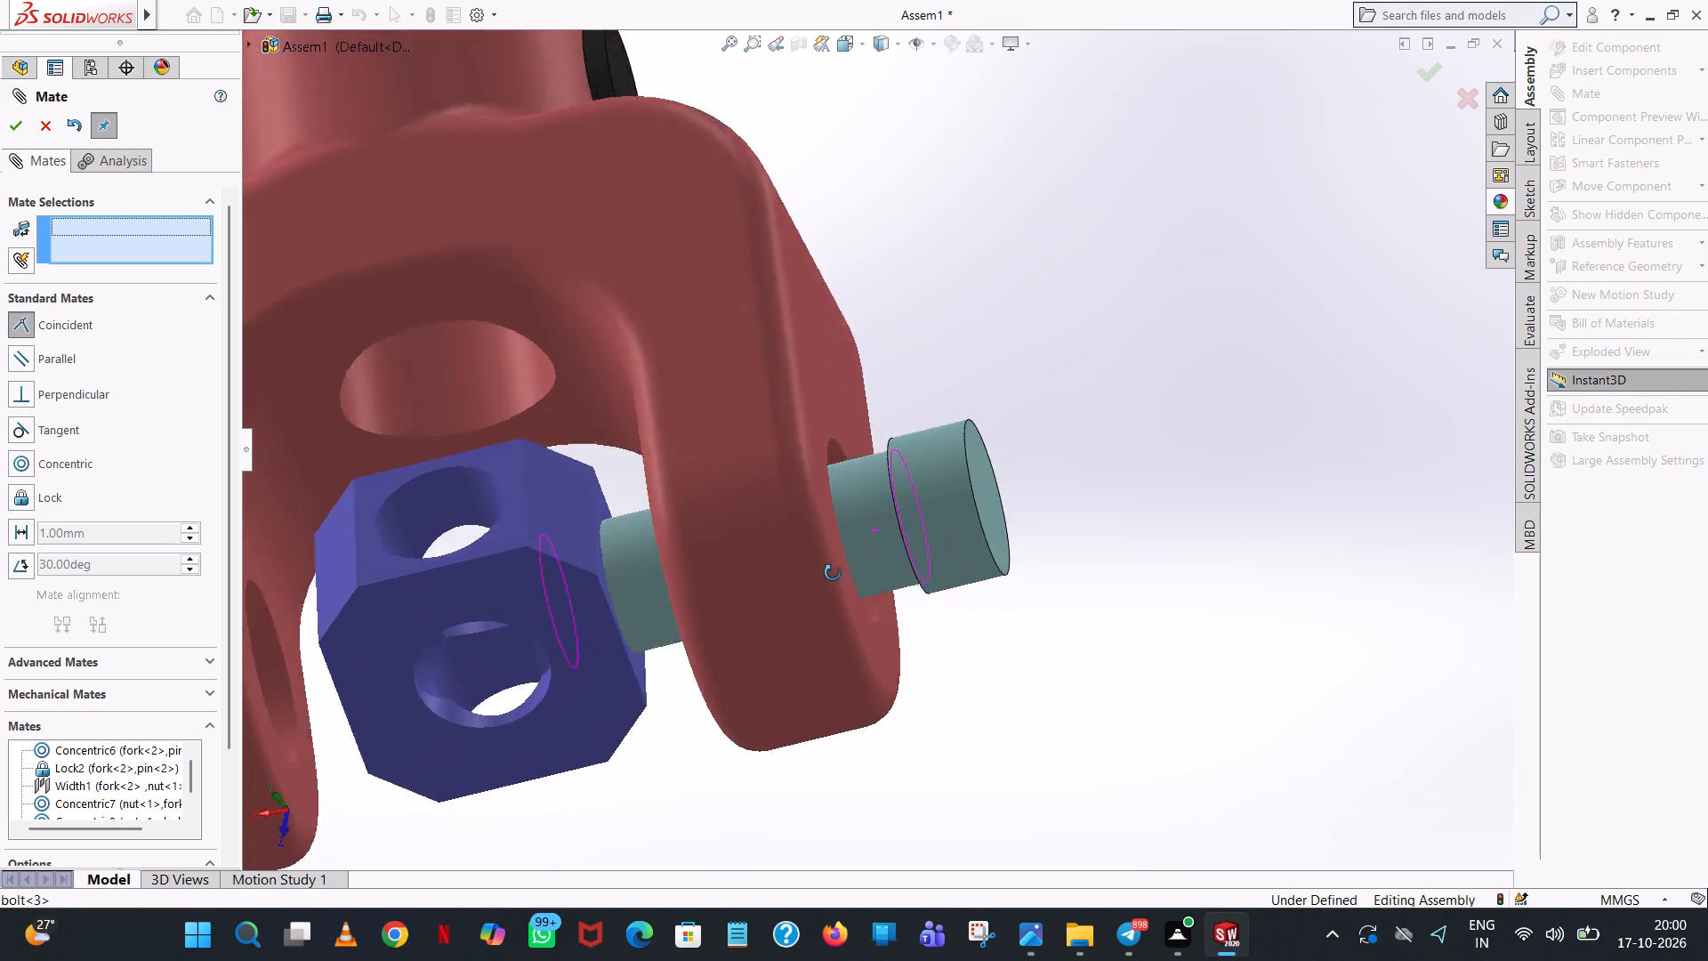
middle_drag(833, 573, 810, 585)
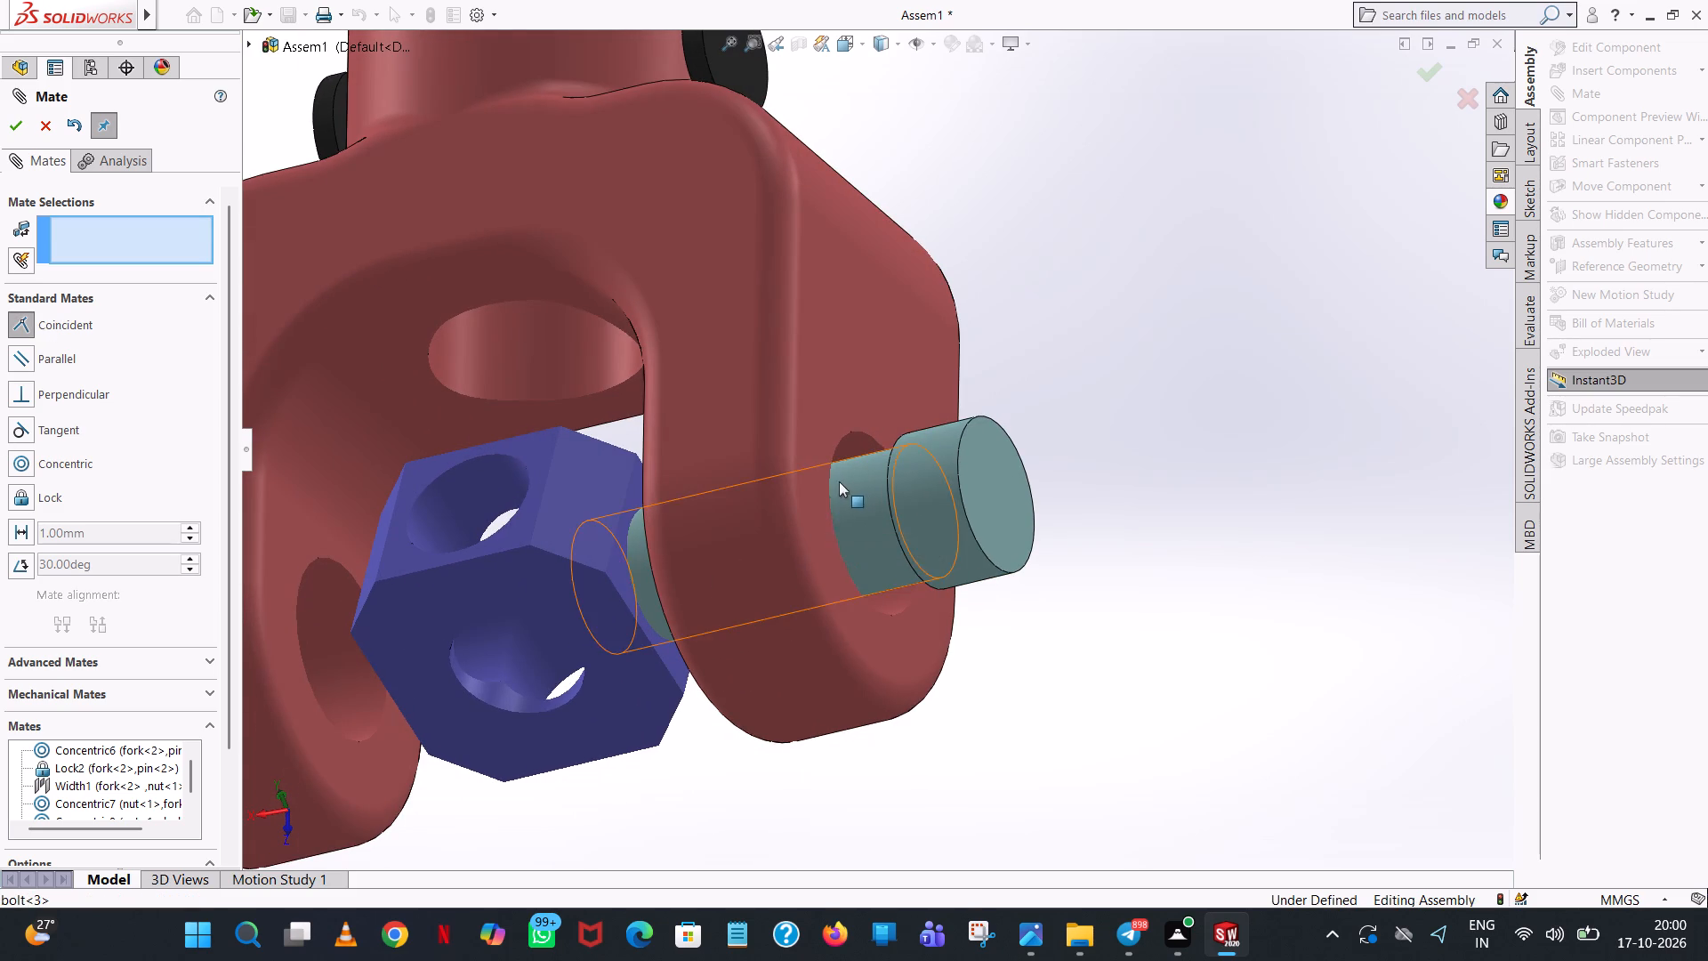
click(828, 475)
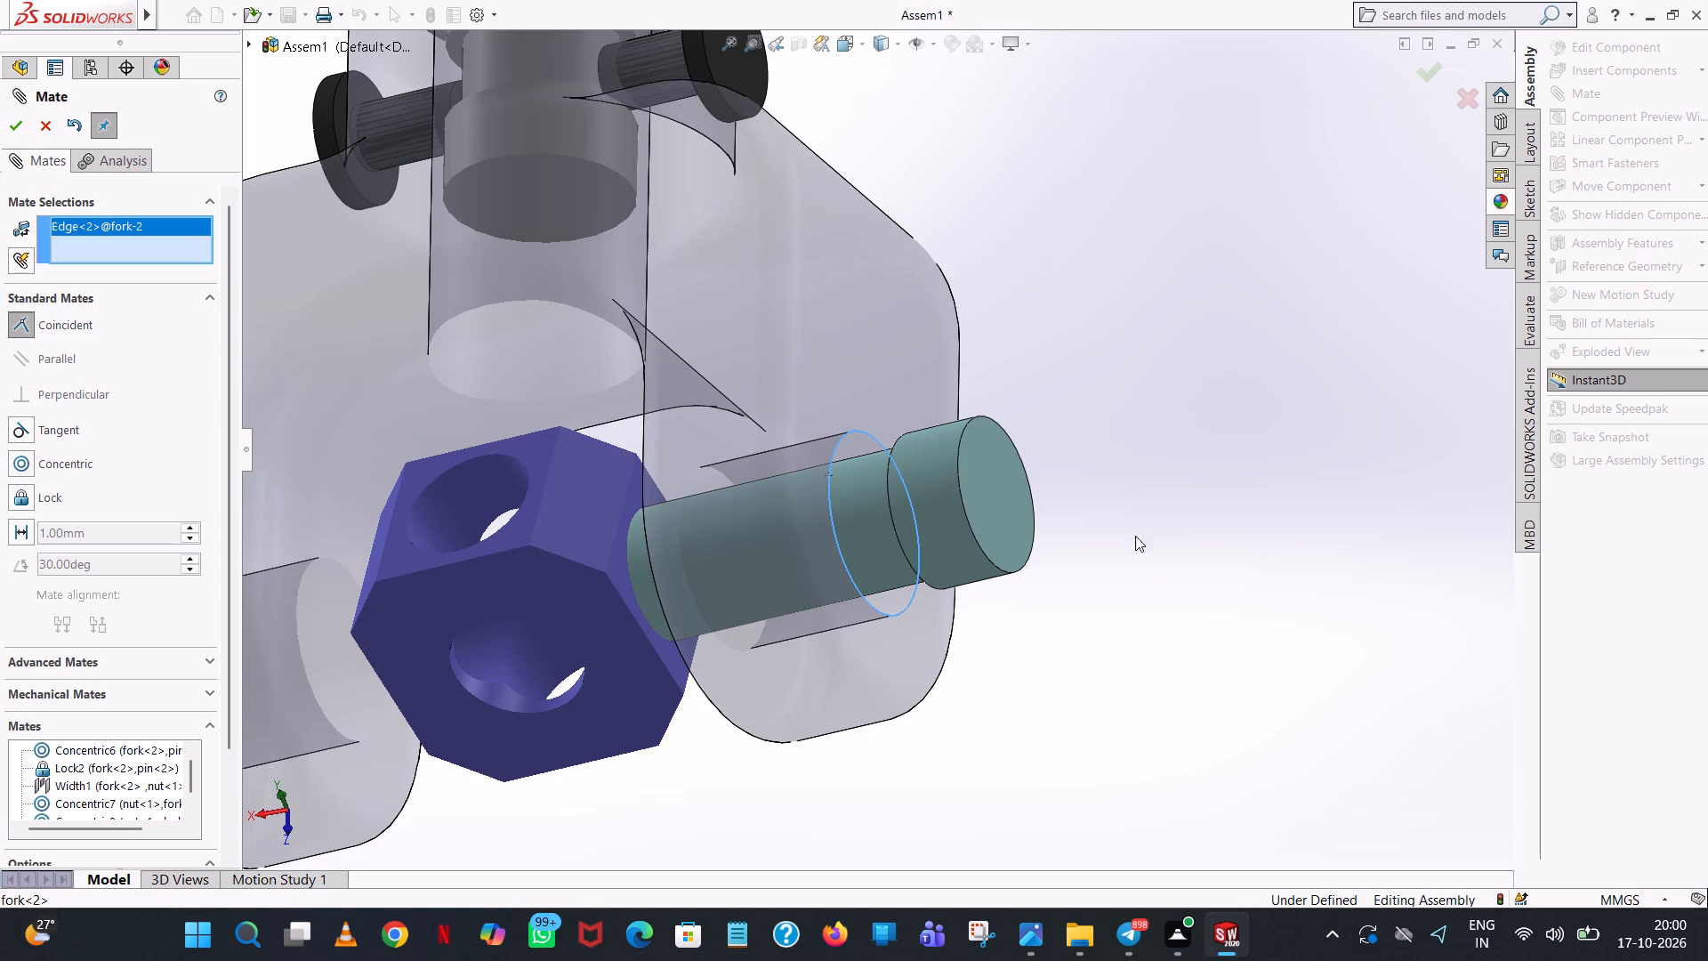
middle_drag(1150, 525, 1171, 501)
scroll(1165, 497, down, 1)
scroll(1080, 473, up, 3)
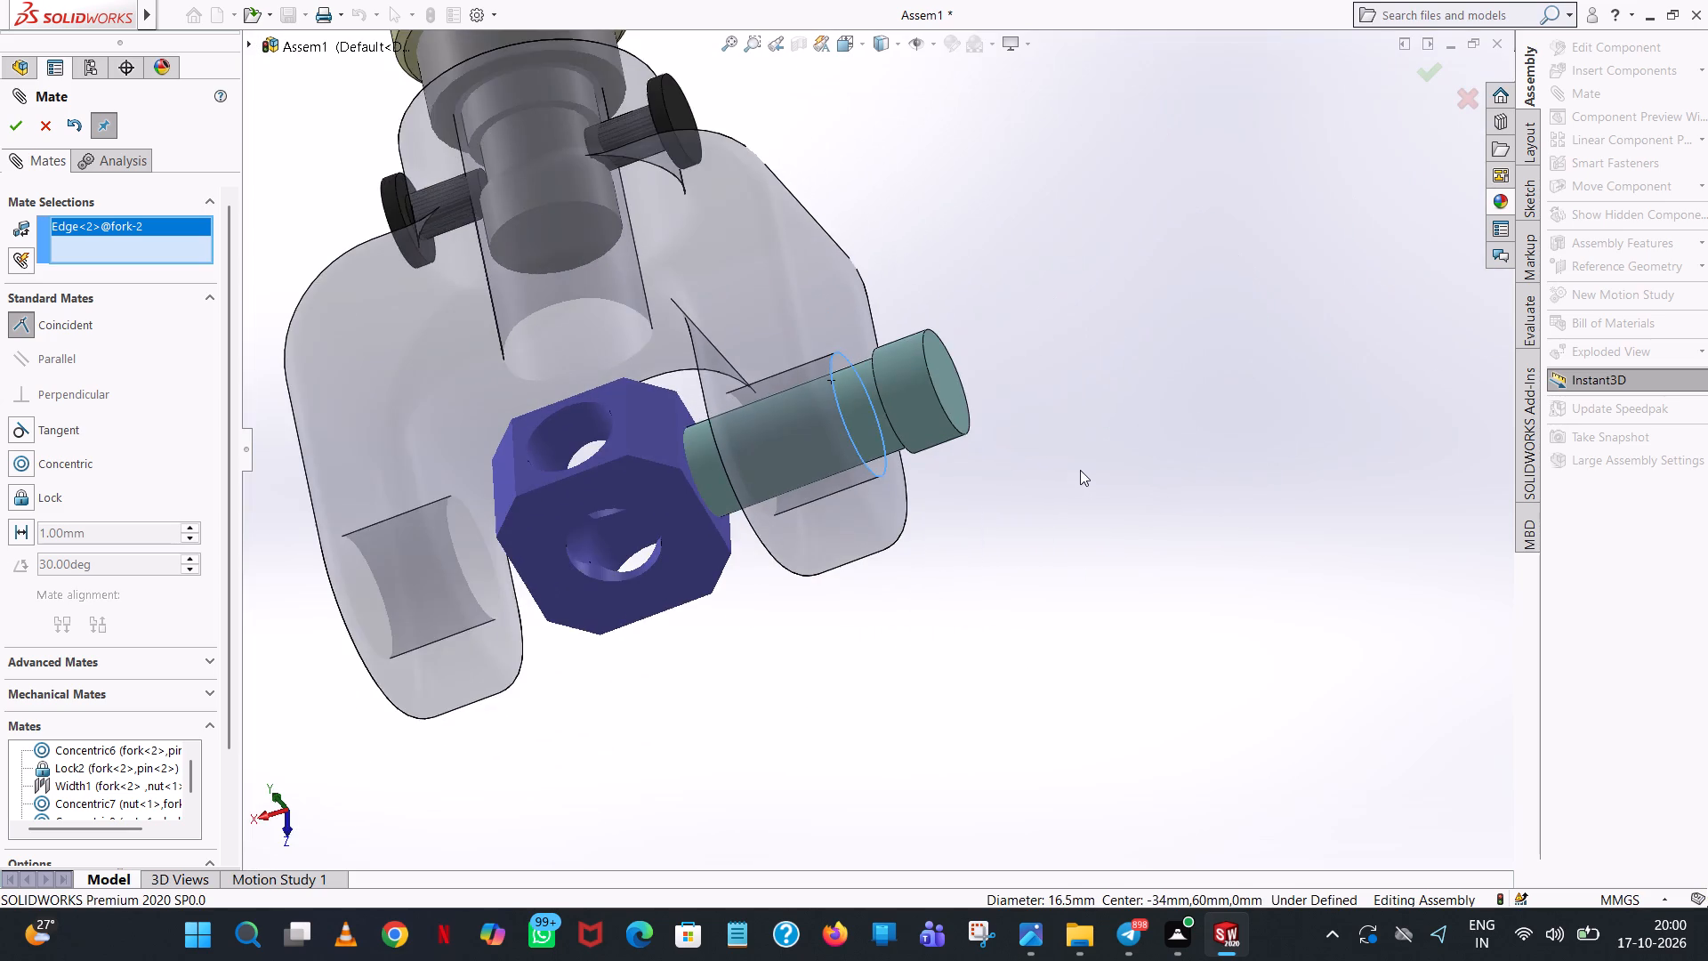
middle_drag(1024, 449, 1086, 408)
scroll(458, 459, down, 6)
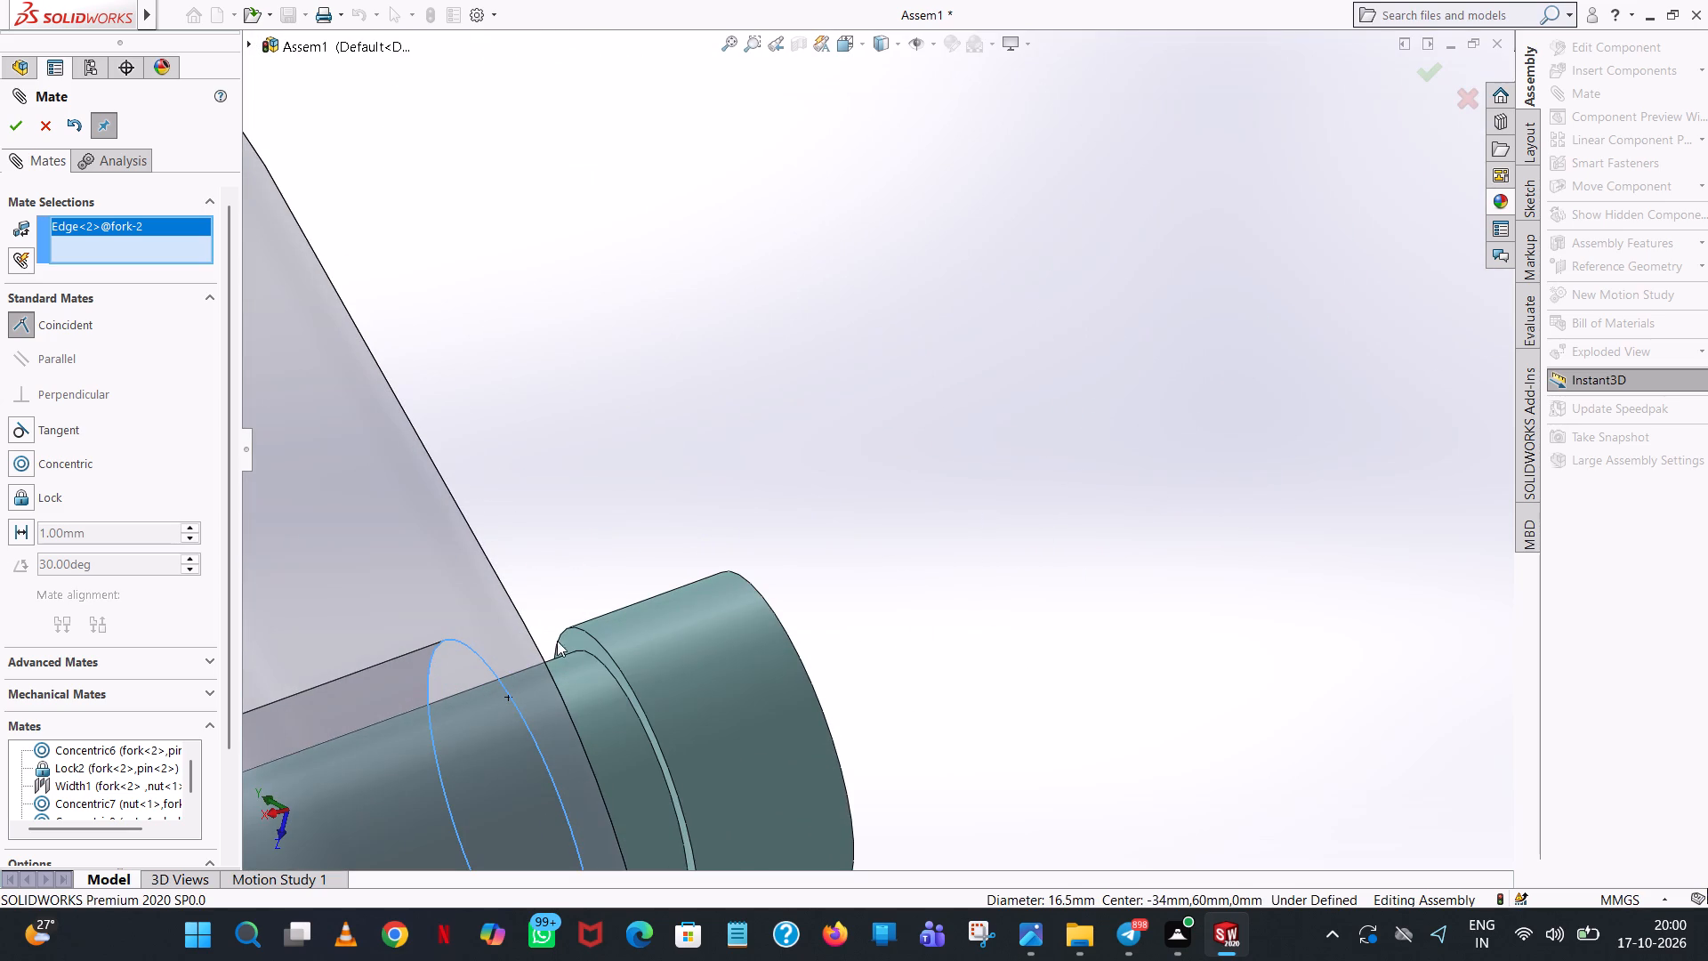
click(584, 636)
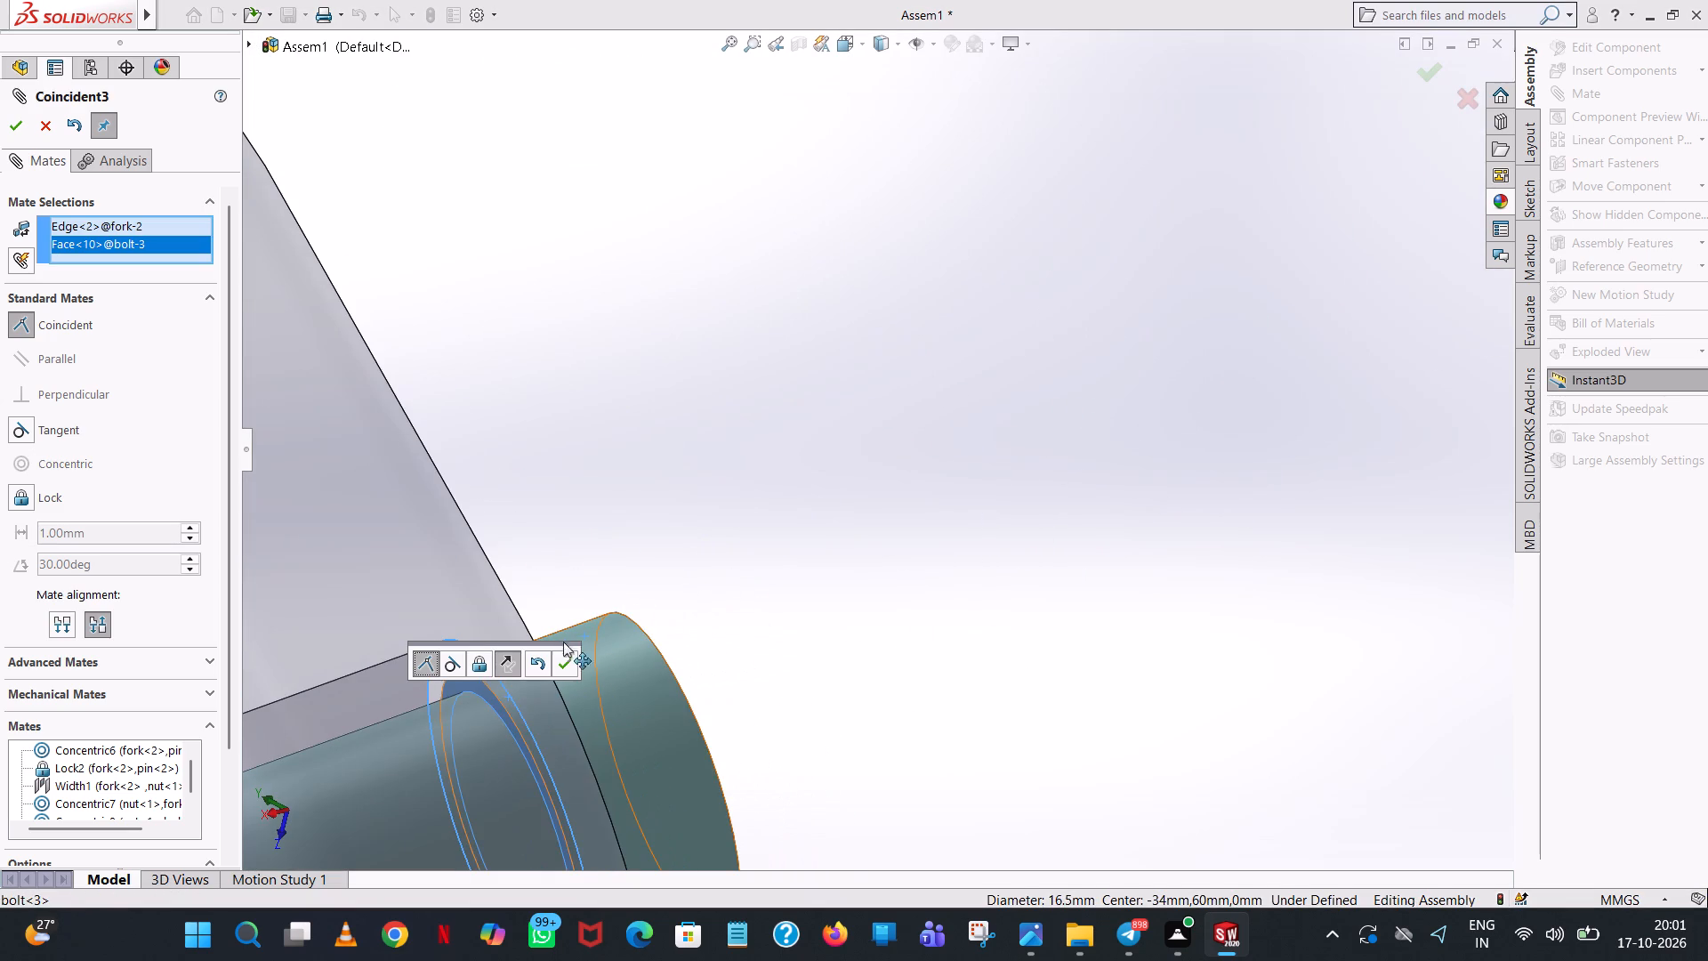
click(559, 653)
Check how bolt-3 is seated in the fork arm and nut by trying to slide it outward.
scroll(649, 691, up, 4)
middle_drag(826, 700, 663, 812)
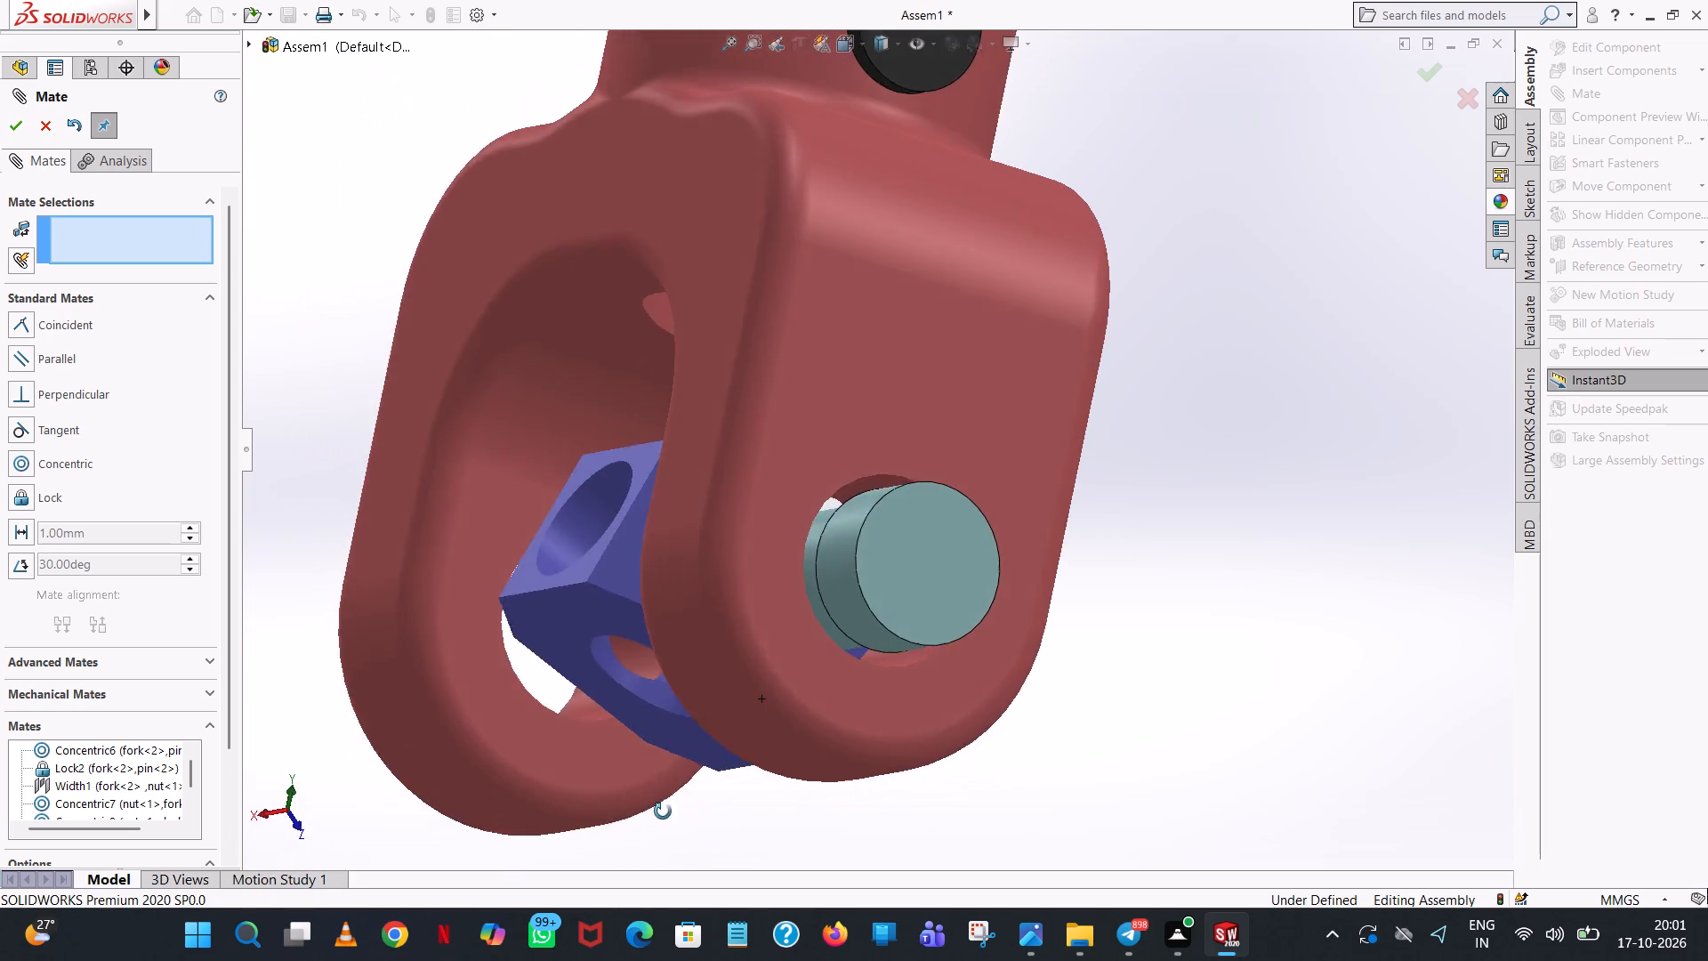
middle_drag(663, 812, 658, 855)
middle_drag(926, 659, 996, 666)
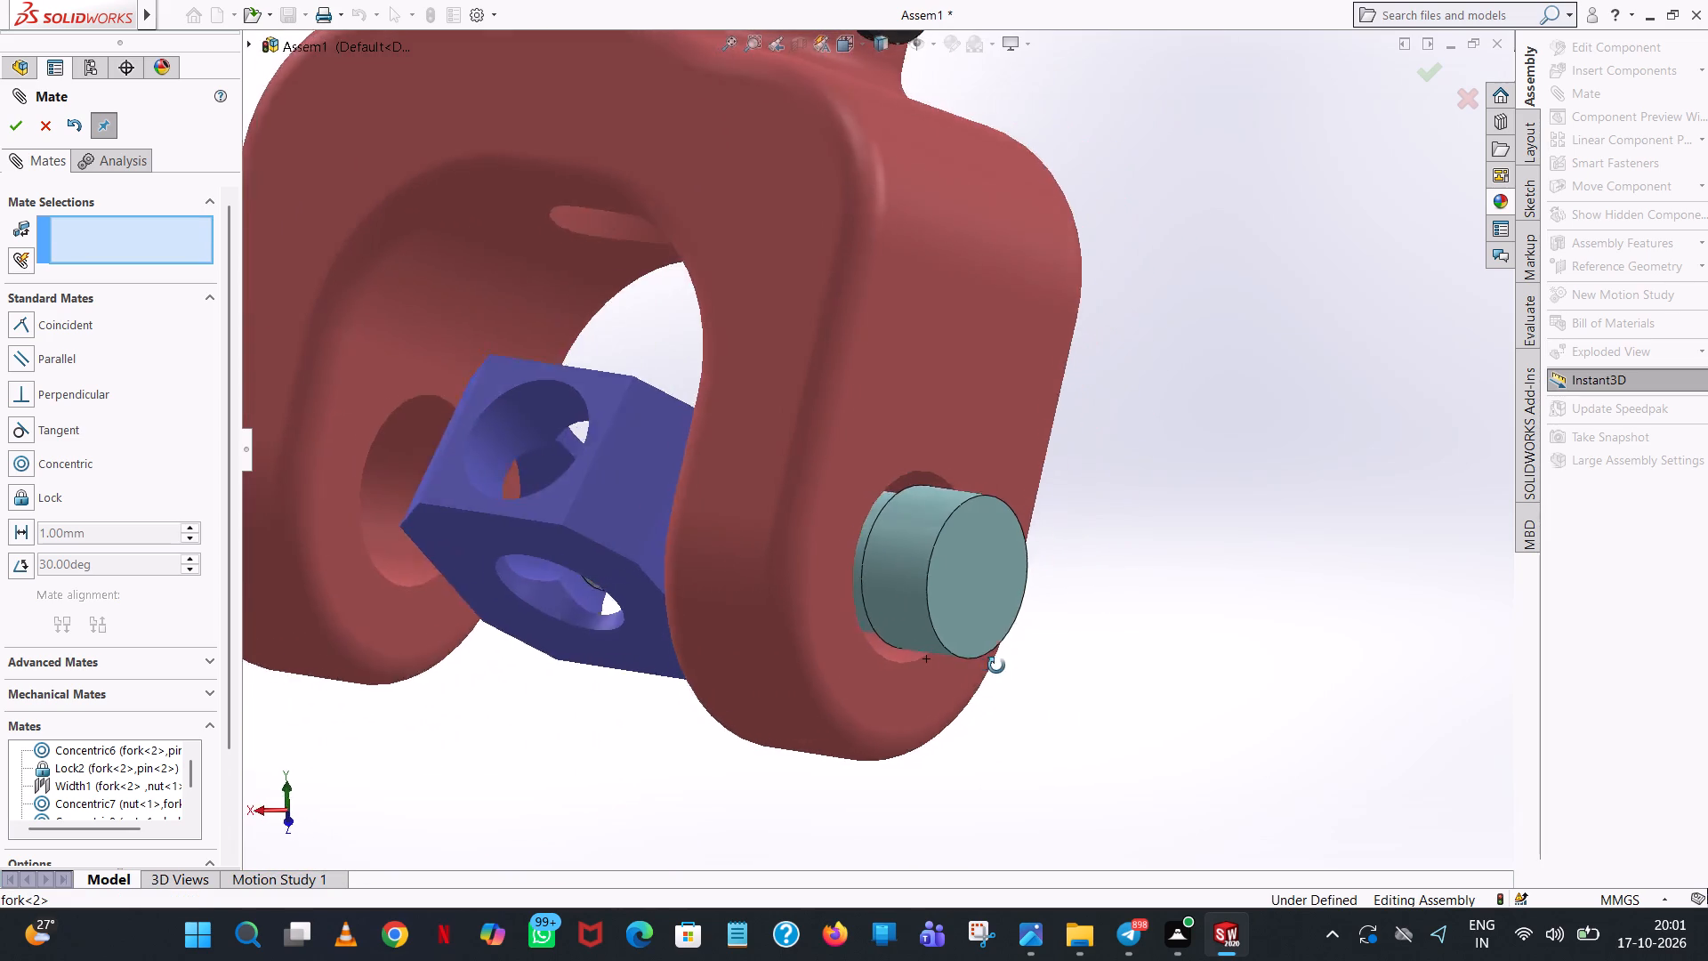
middle_drag(996, 666, 1047, 659)
drag(946, 558, 1065, 573)
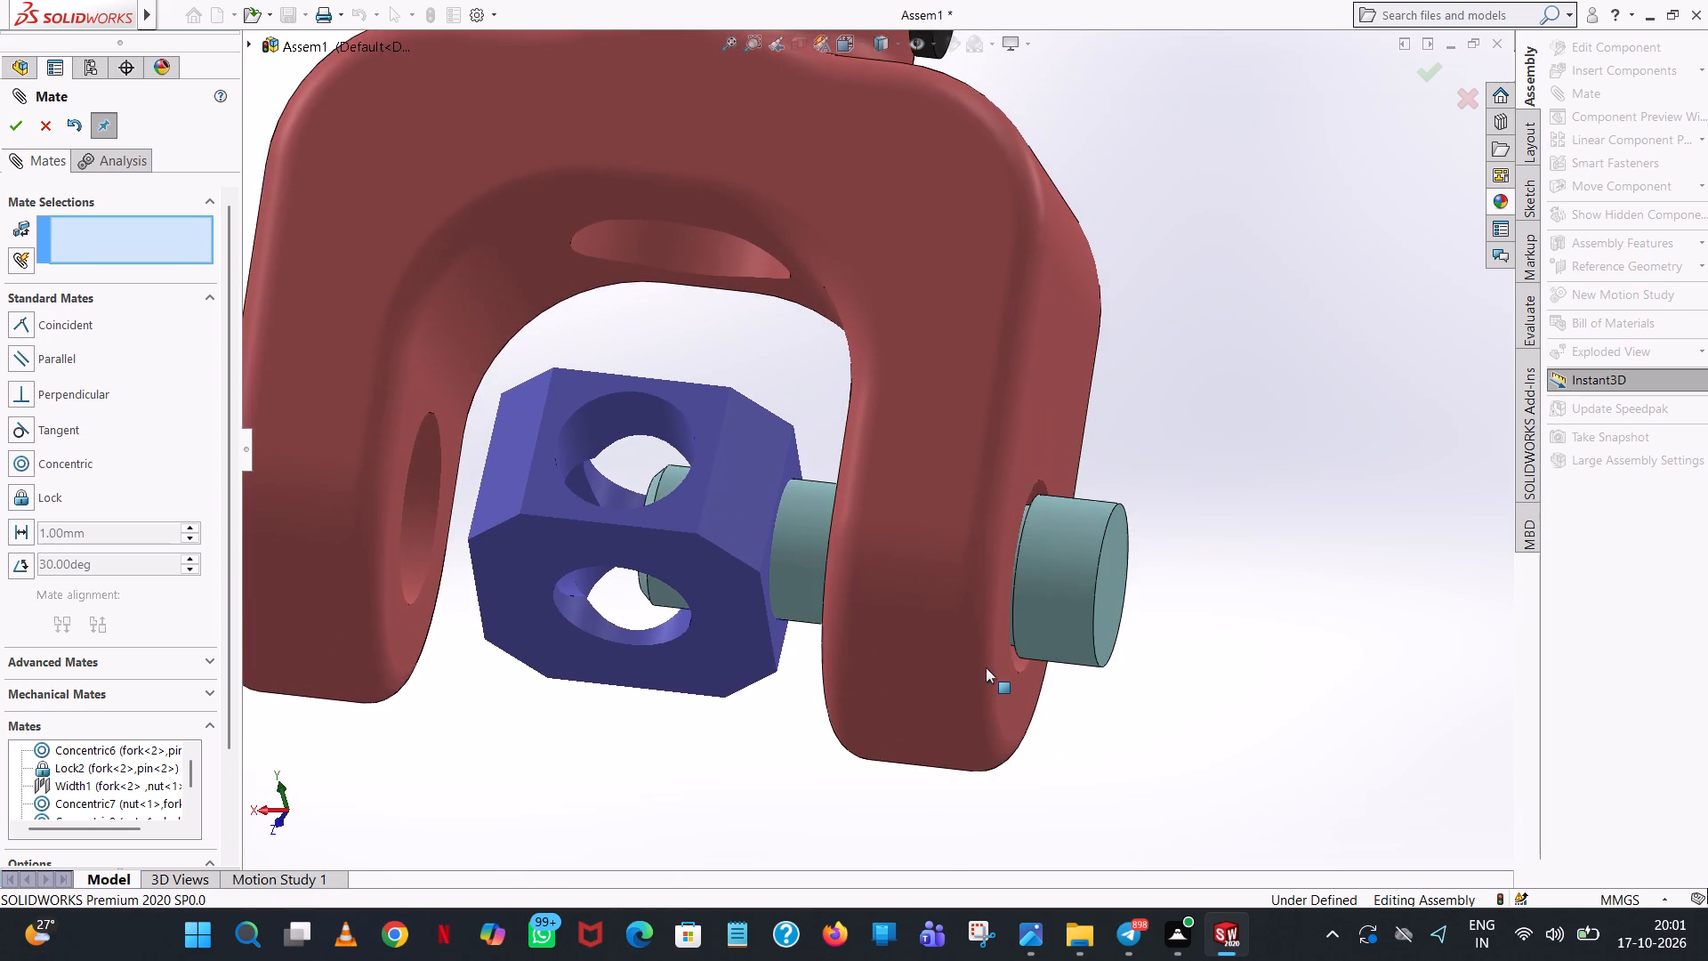
Leave the Mate command and float the fixed bolt-1 so that it can be moved.
scroll(982, 681, up, 5)
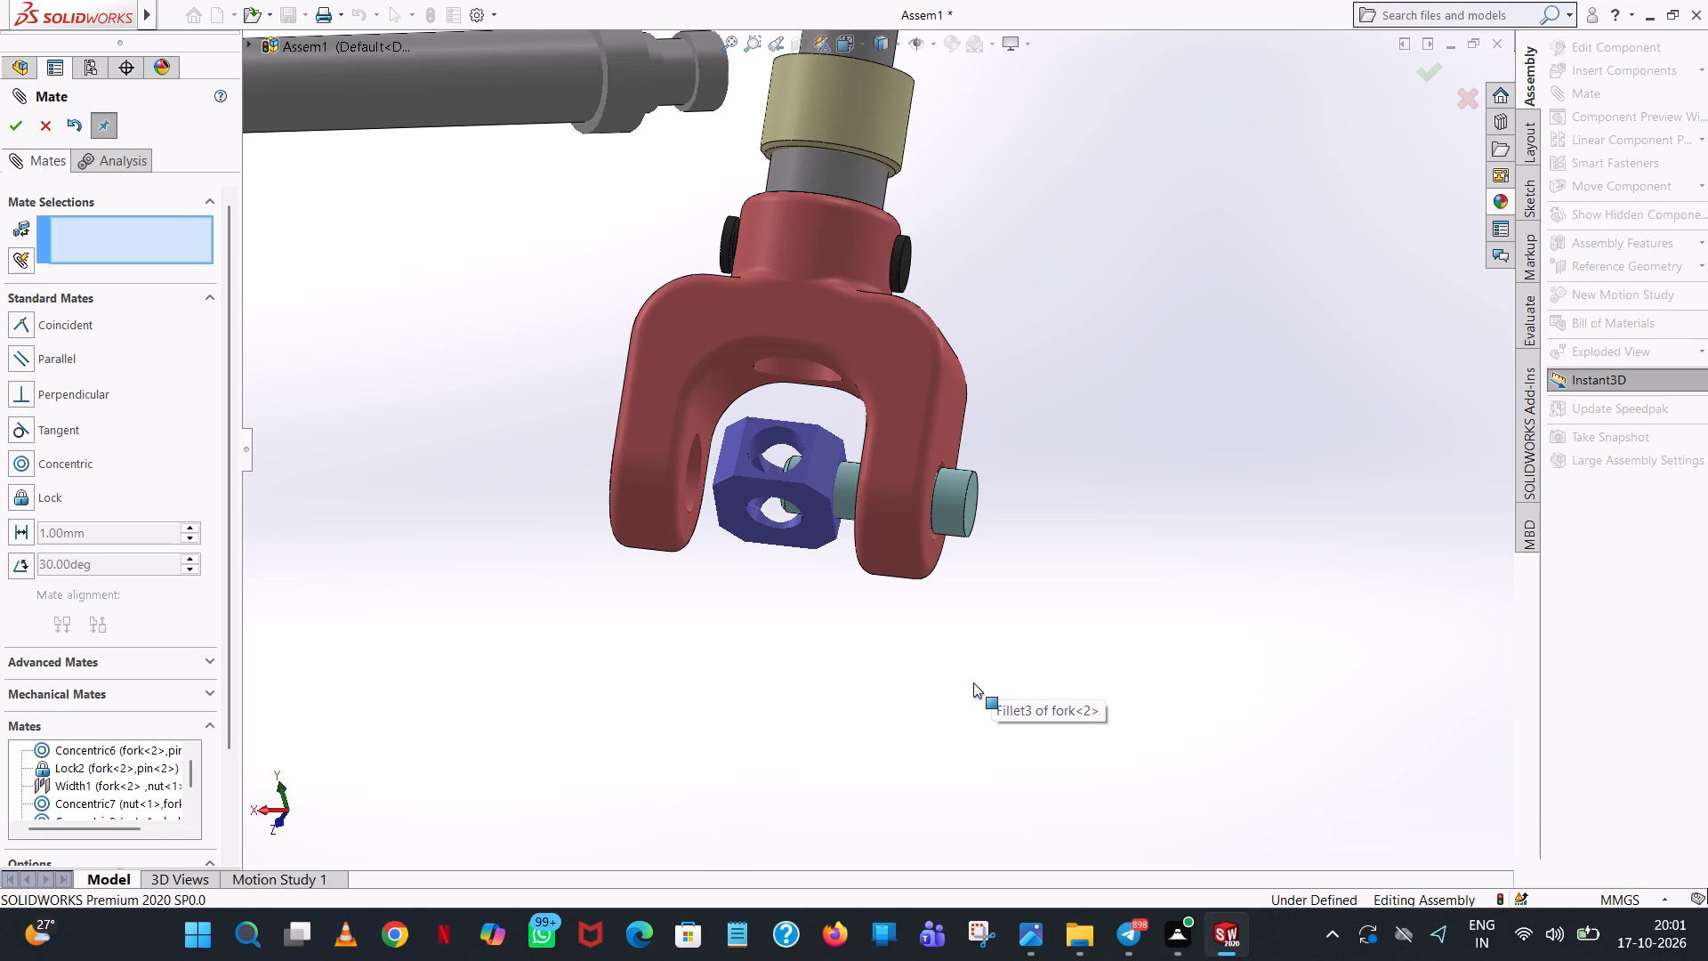
middle_drag(927, 636, 1046, 212)
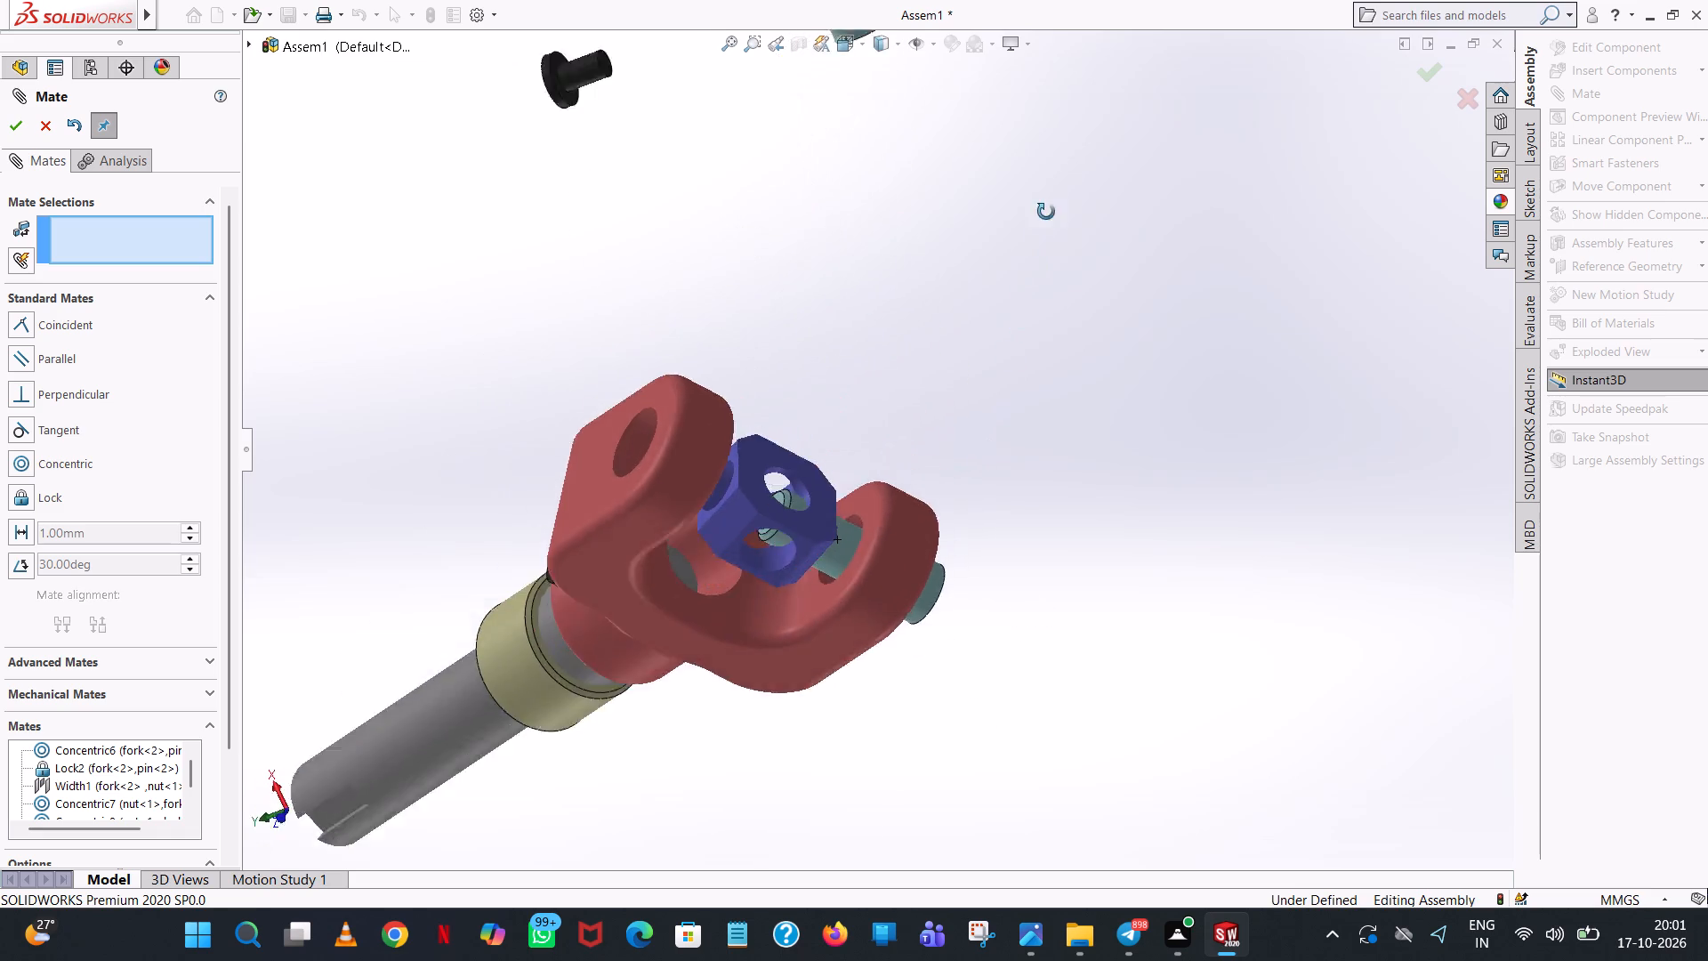
middle_drag(1046, 212, 1180, 344)
scroll(1005, 491, up, 5)
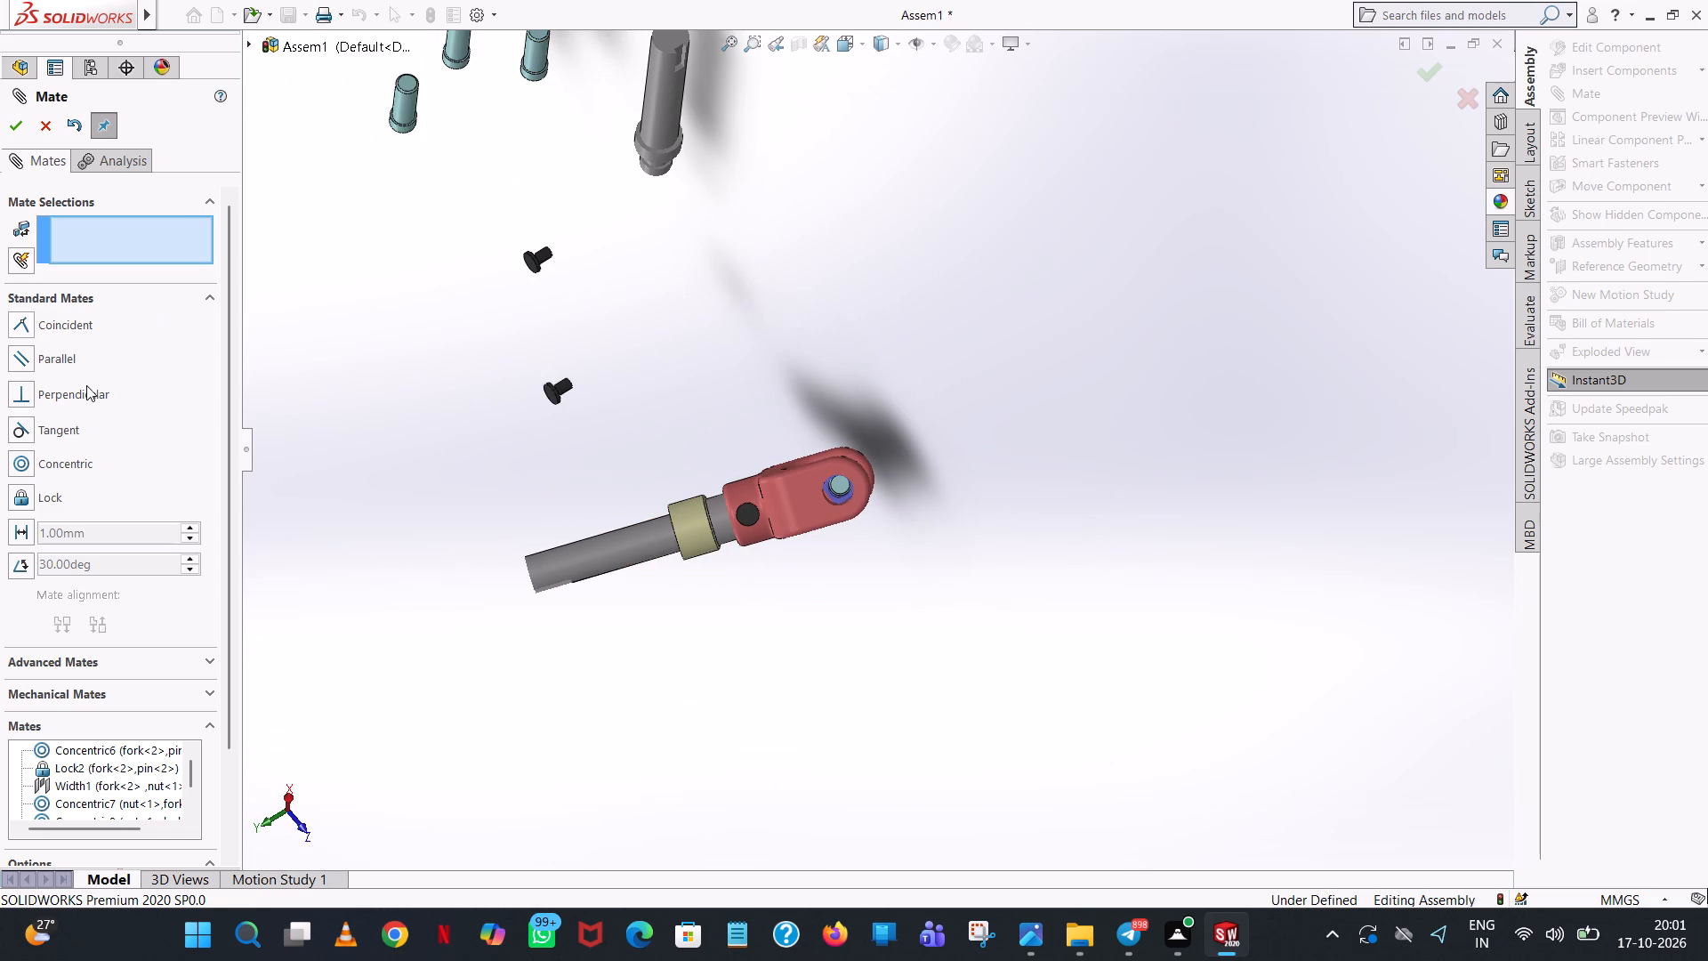
drag(543, 52, 697, 157)
click(536, 64)
right_click(536, 64)
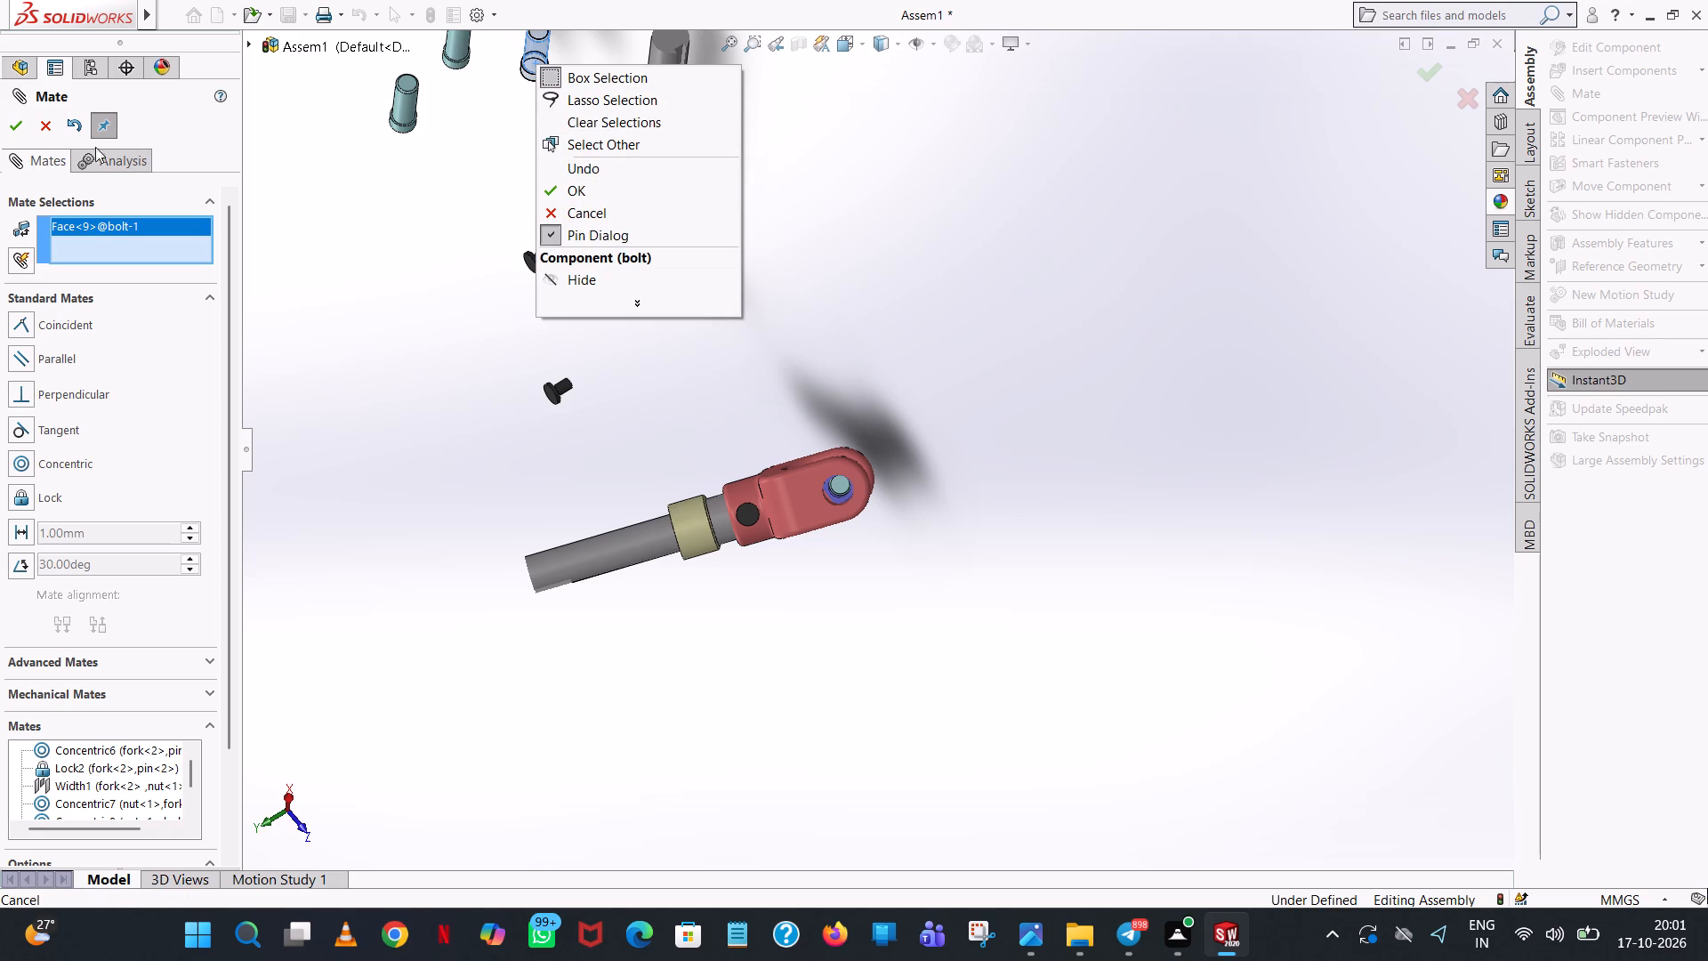
click(50, 125)
click(51, 124)
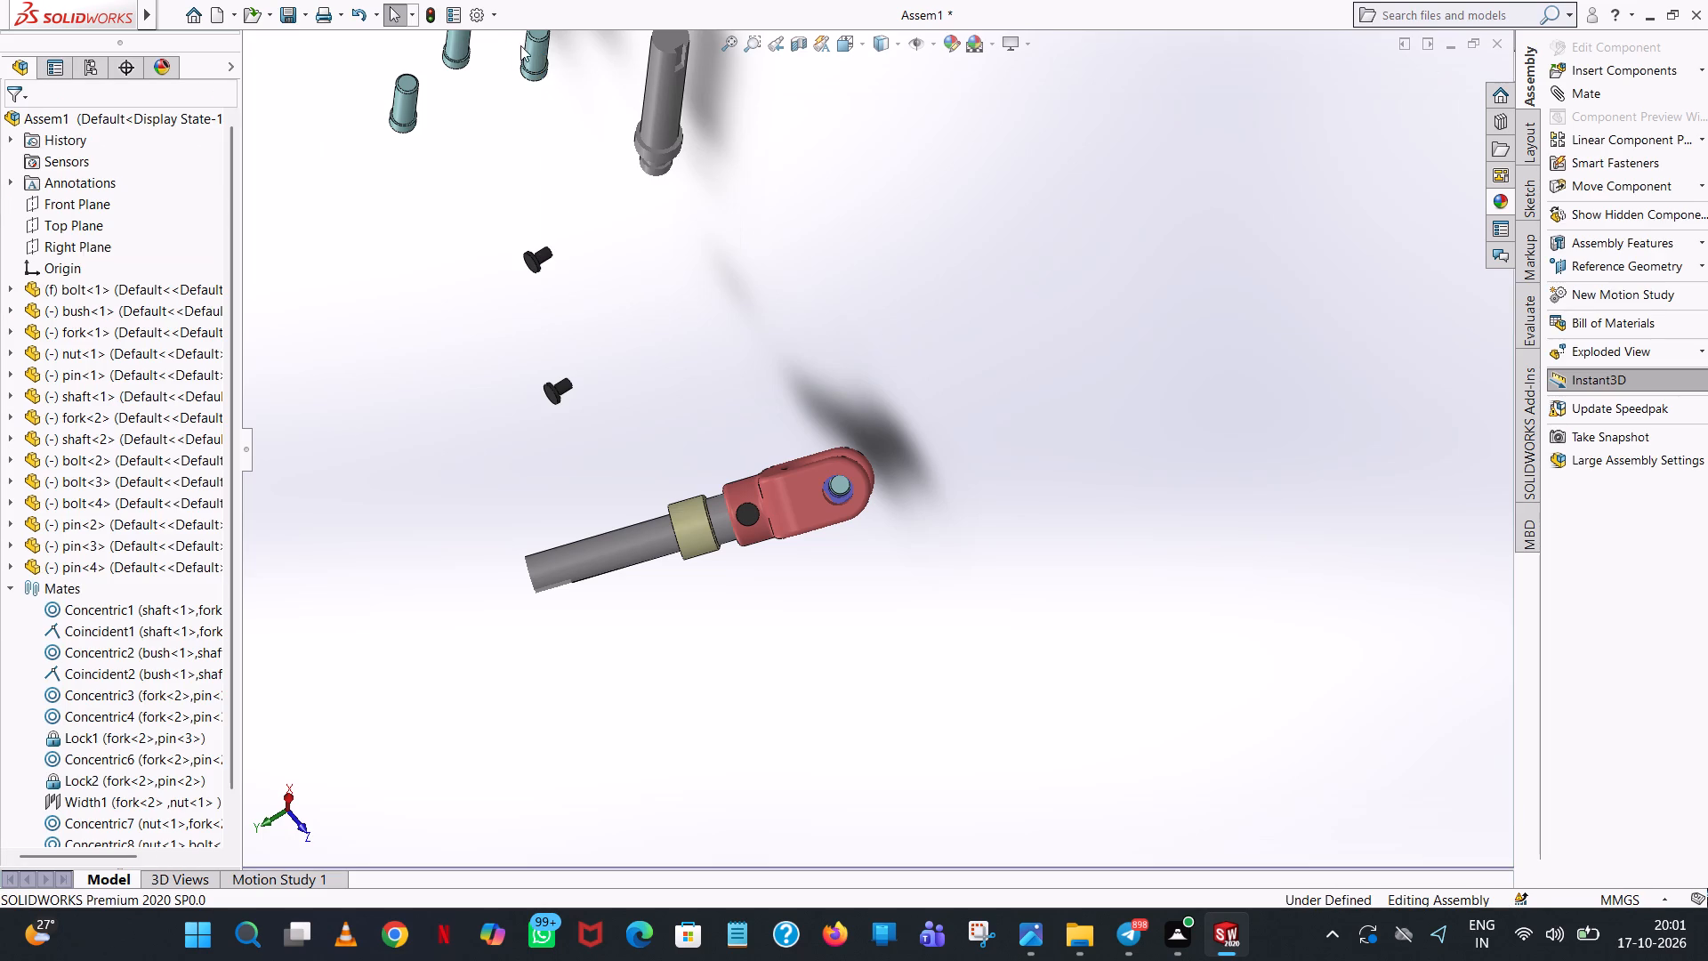
click(536, 61)
right_click(537, 61)
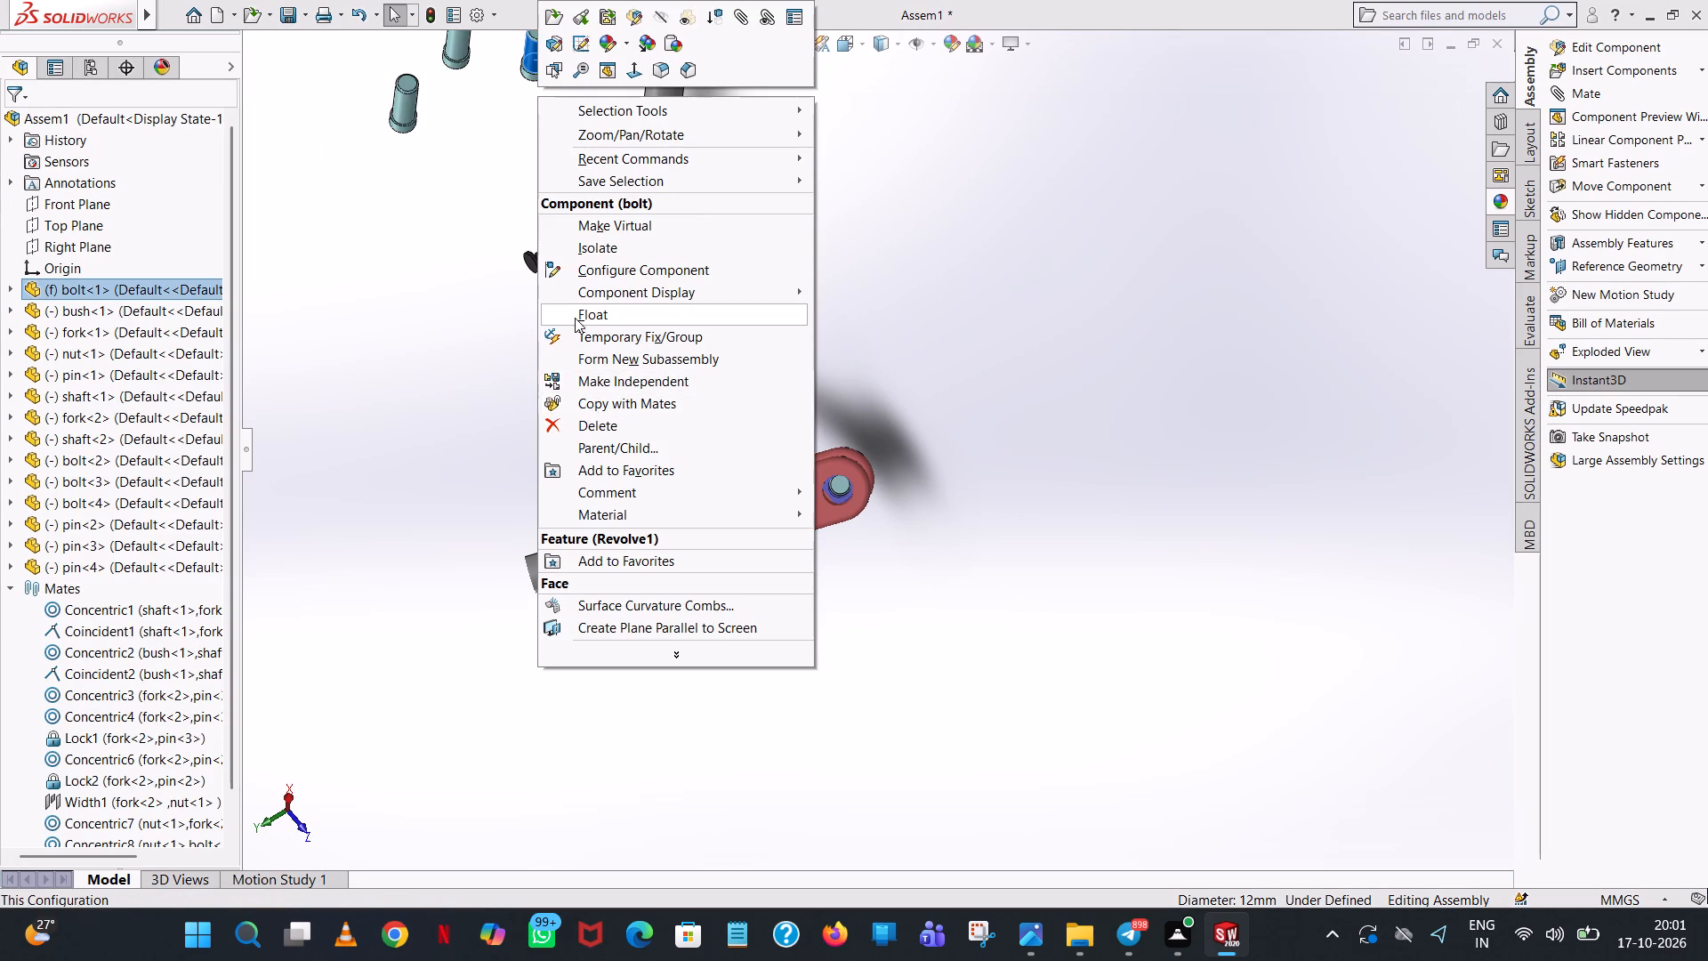
click(575, 318)
Move bolt-1 from the group of loose bolts to beside the fork arm that has no bolt.
drag(542, 47, 1016, 502)
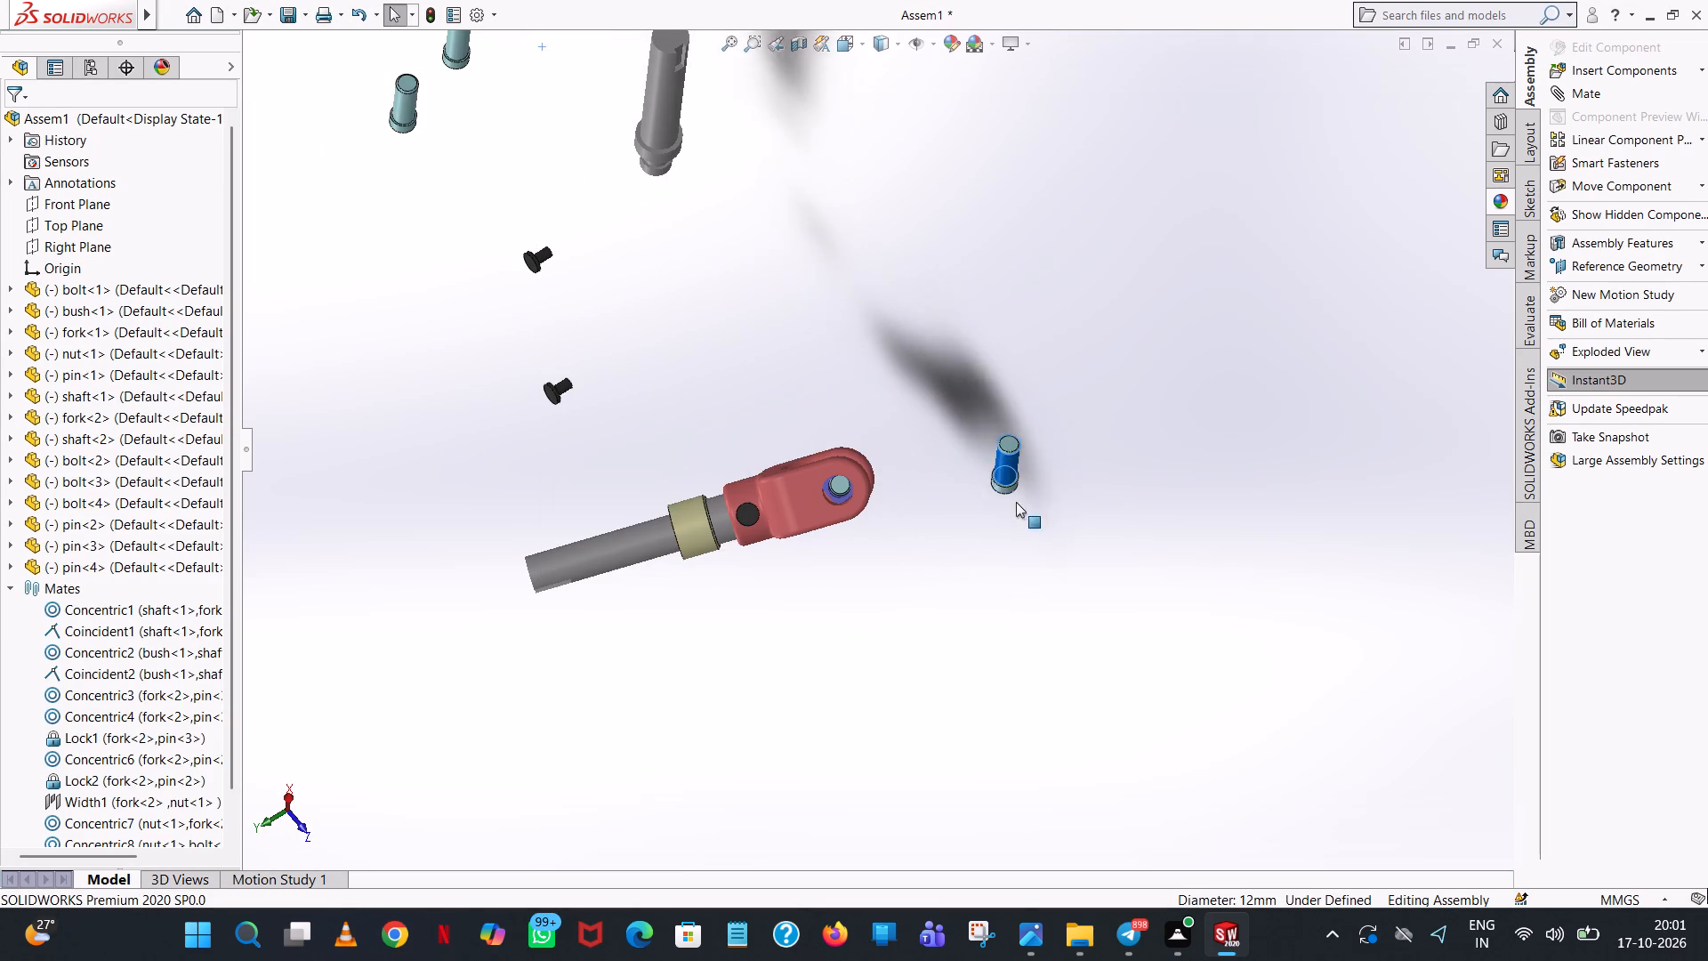
drag(1016, 502, 815, 645)
middle_drag(858, 632, 1027, 547)
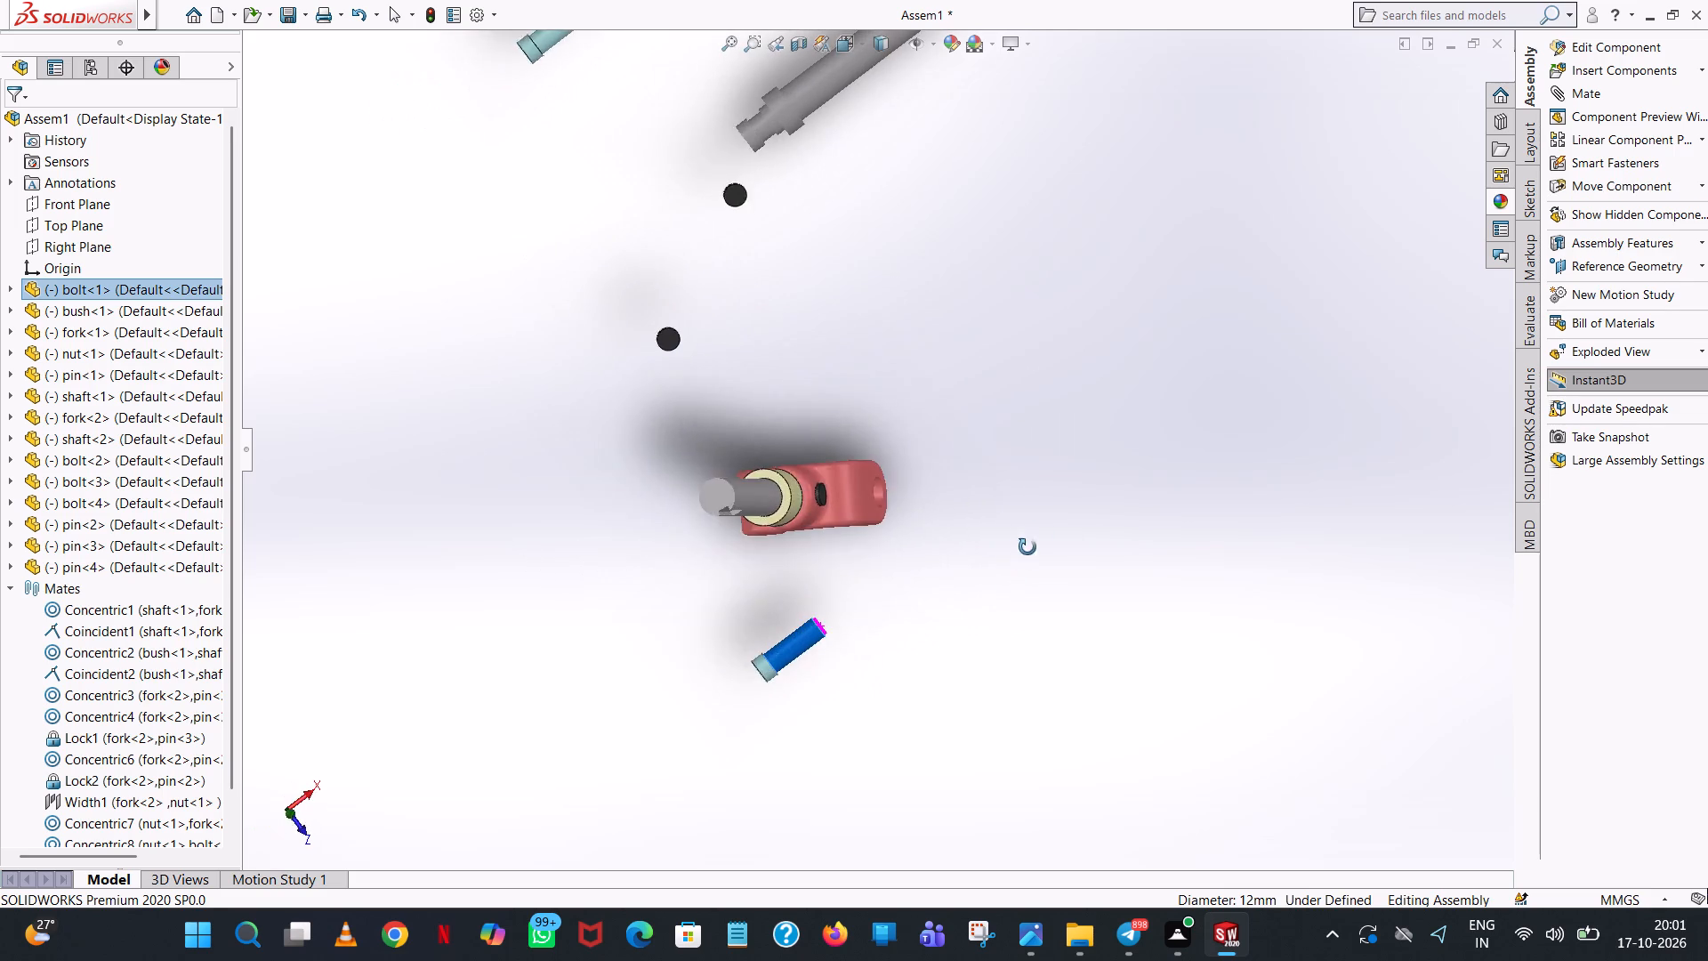
middle_drag(1027, 547, 1046, 532)
drag(773, 656, 960, 538)
click(912, 358)
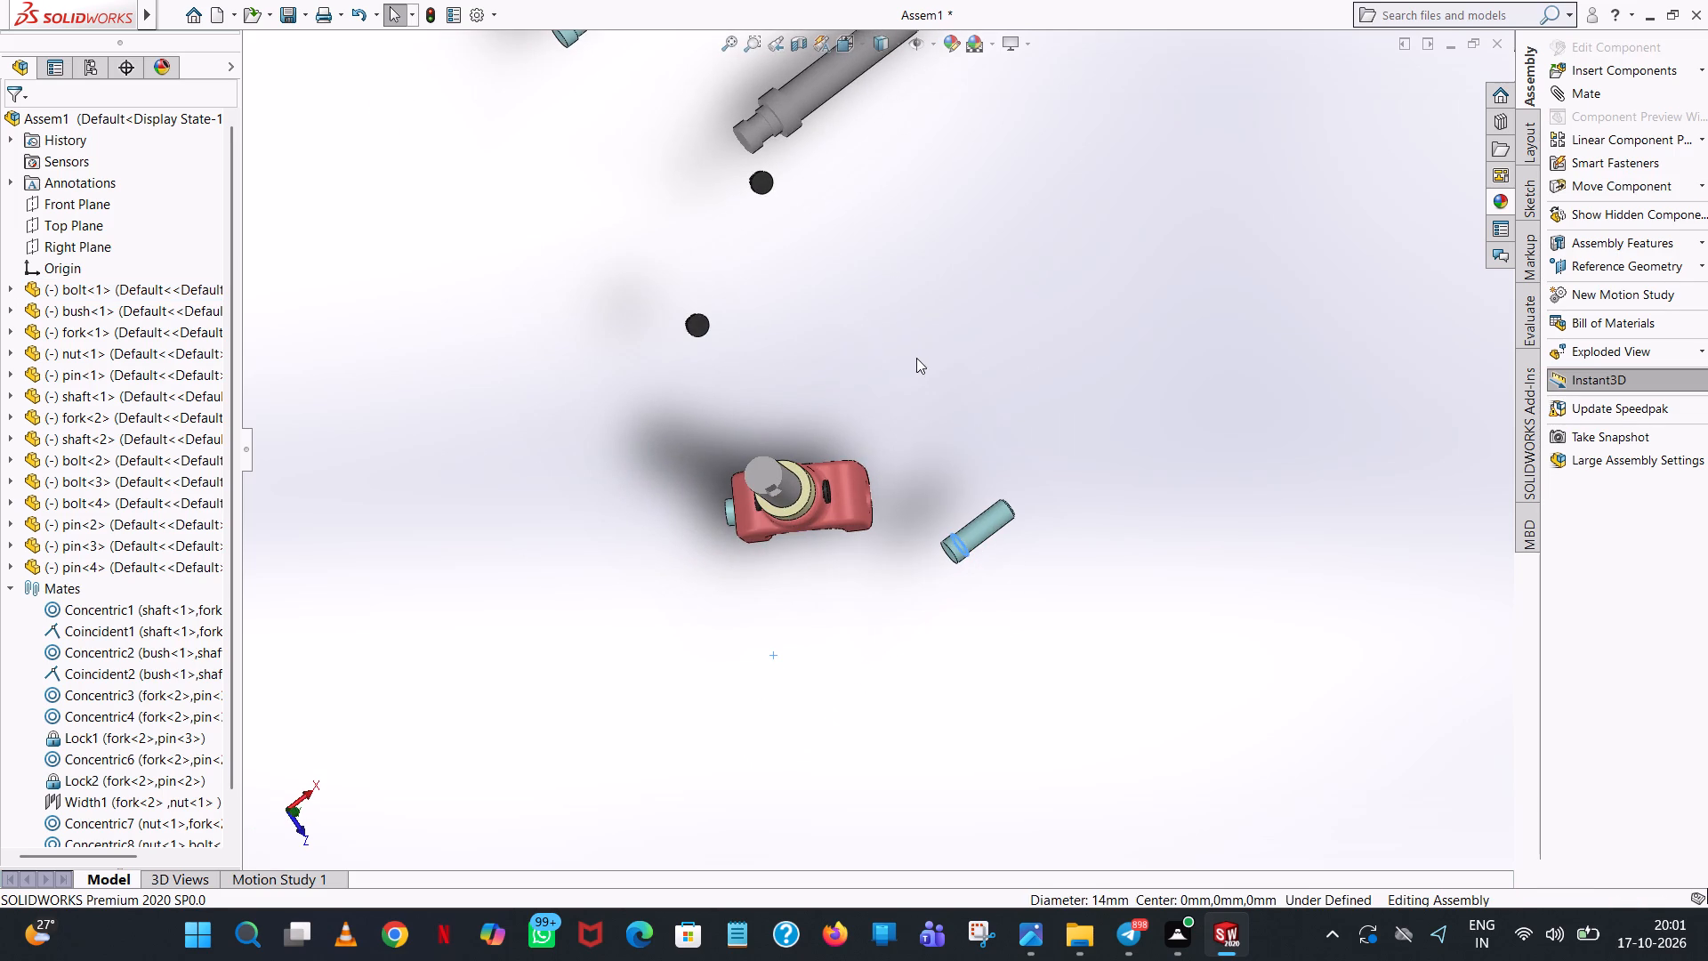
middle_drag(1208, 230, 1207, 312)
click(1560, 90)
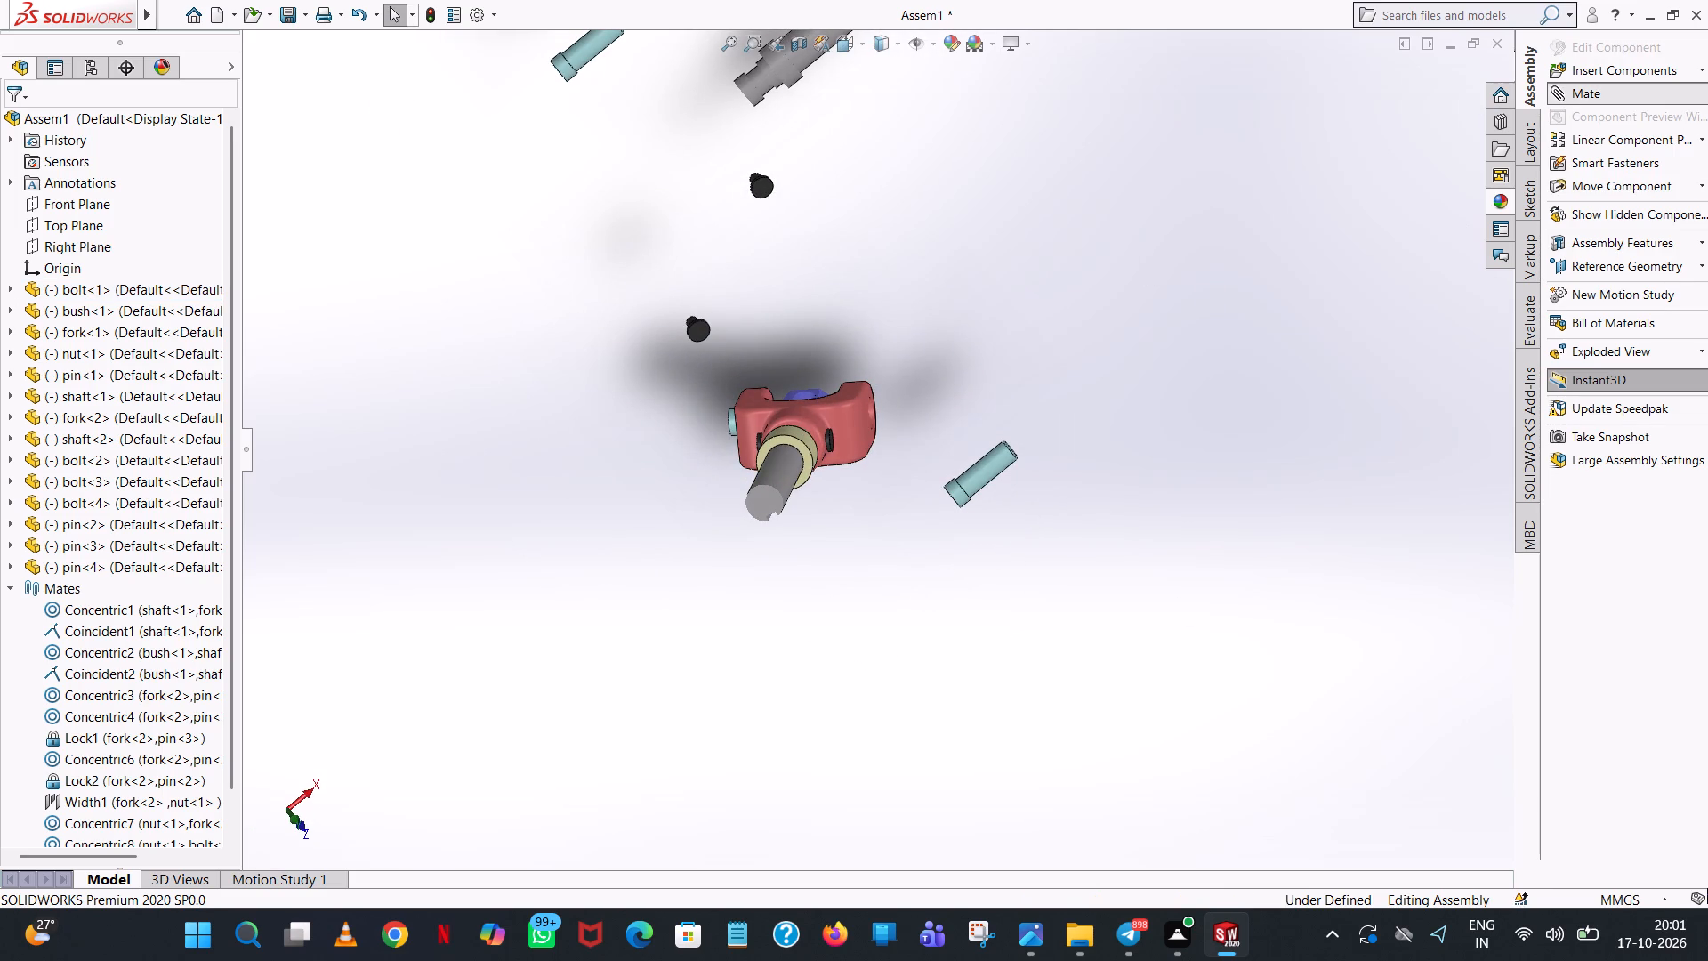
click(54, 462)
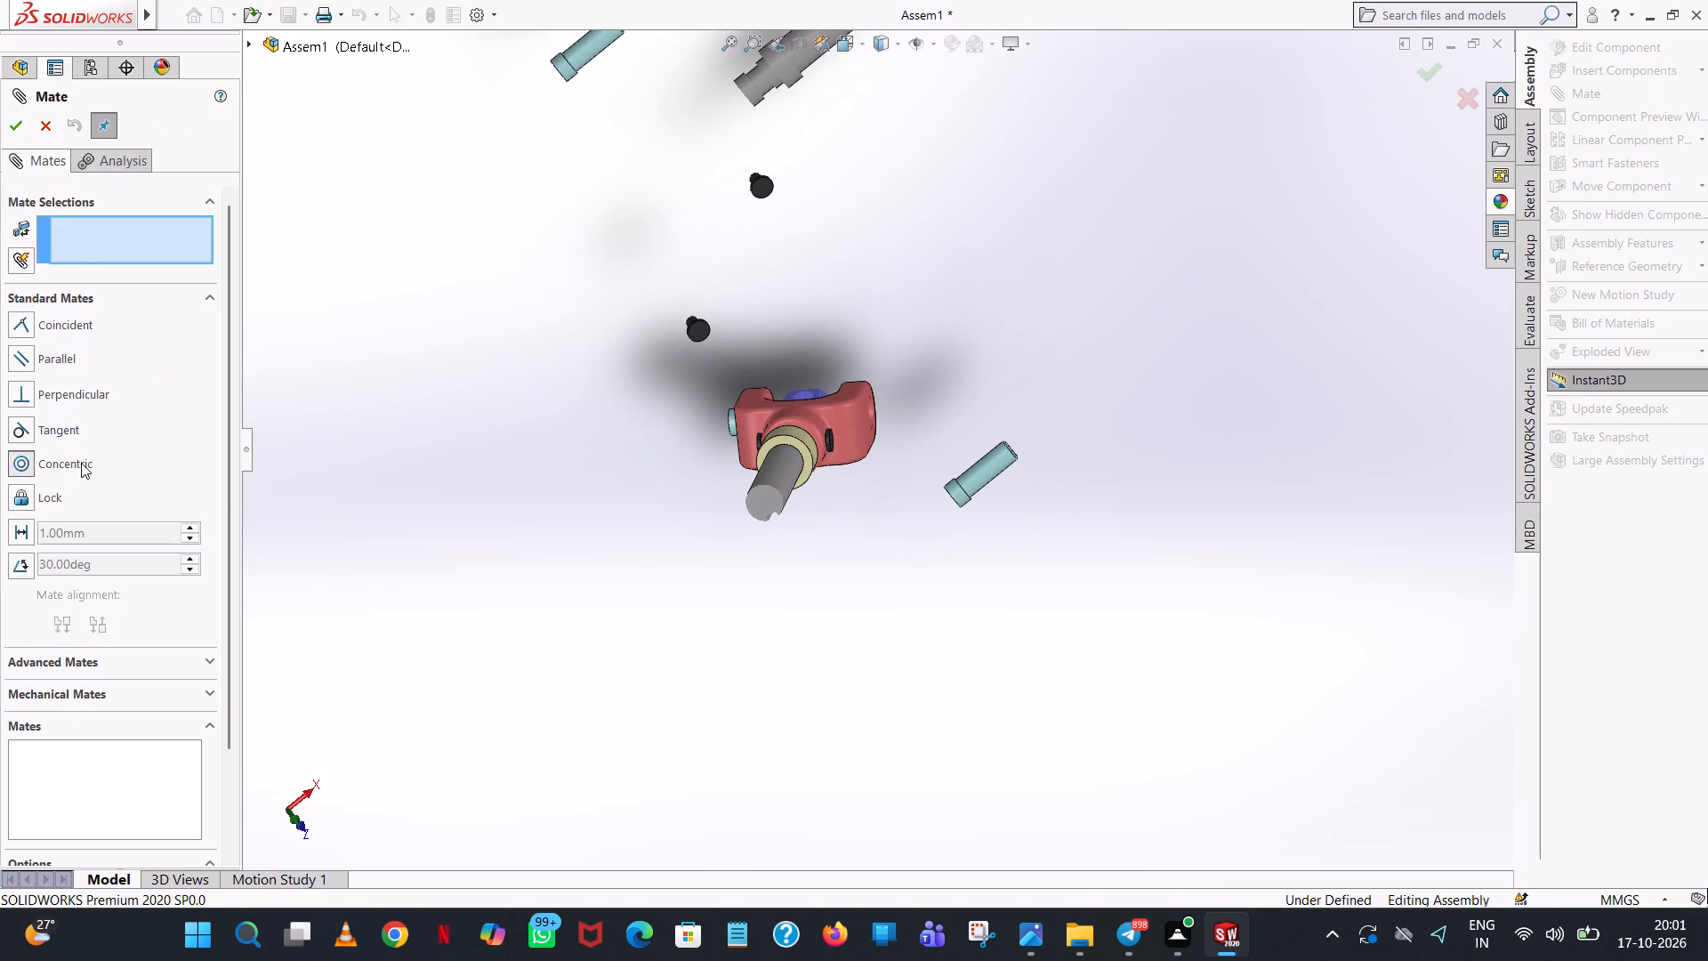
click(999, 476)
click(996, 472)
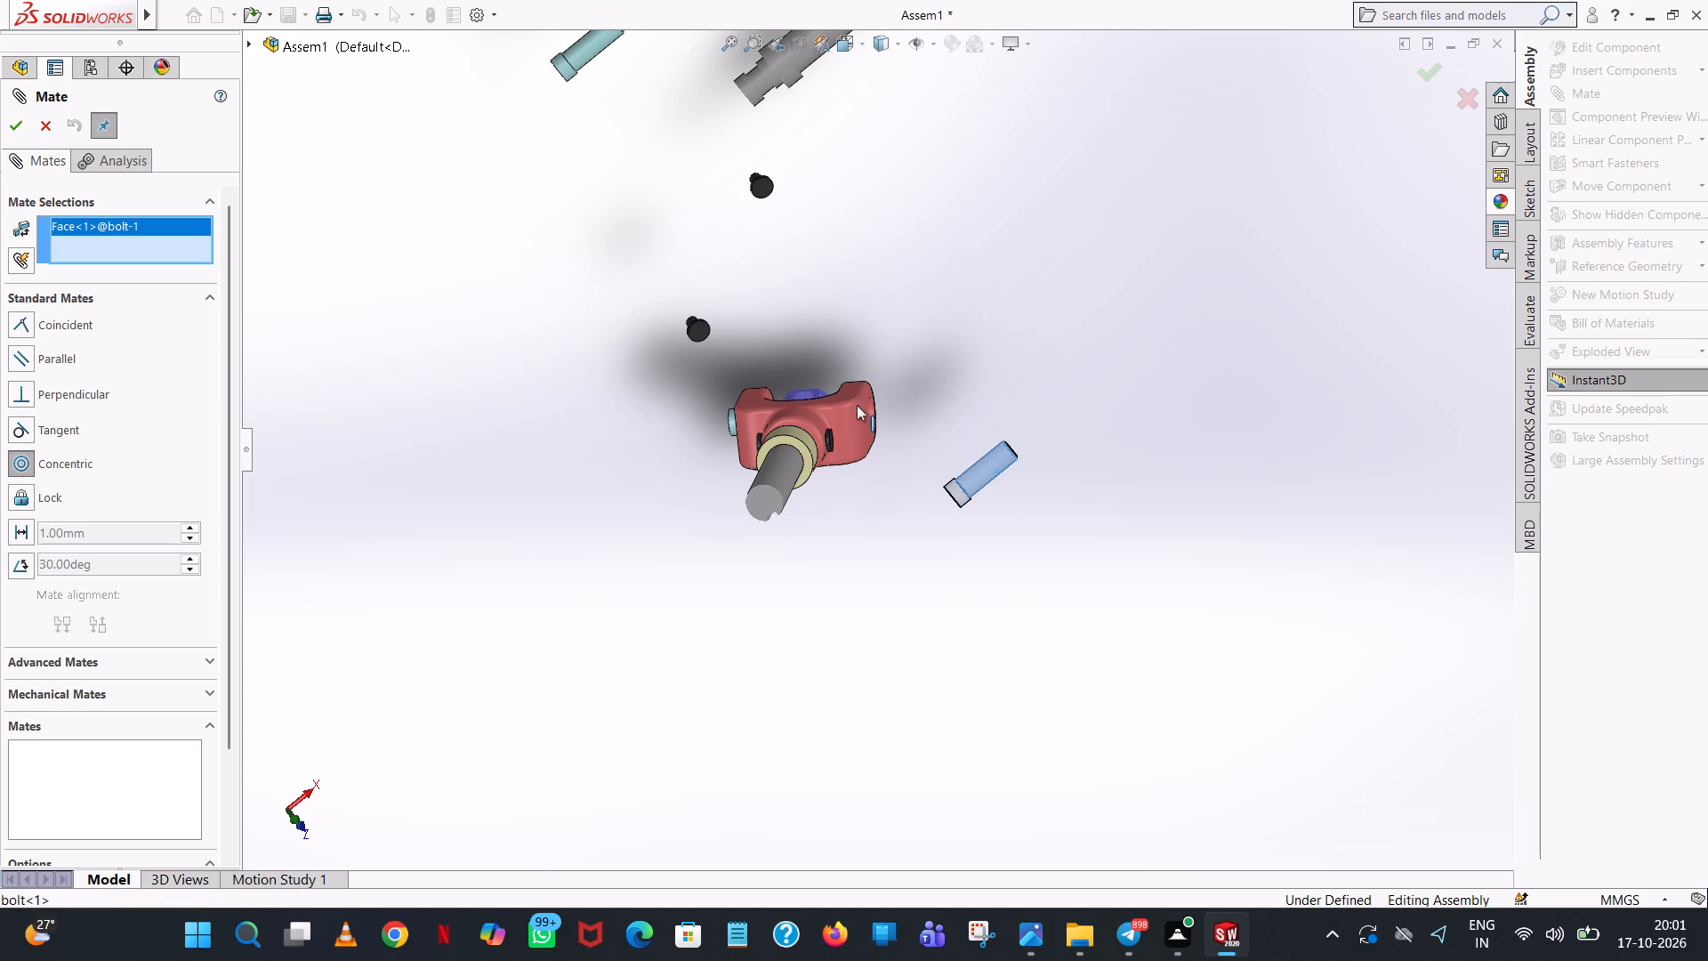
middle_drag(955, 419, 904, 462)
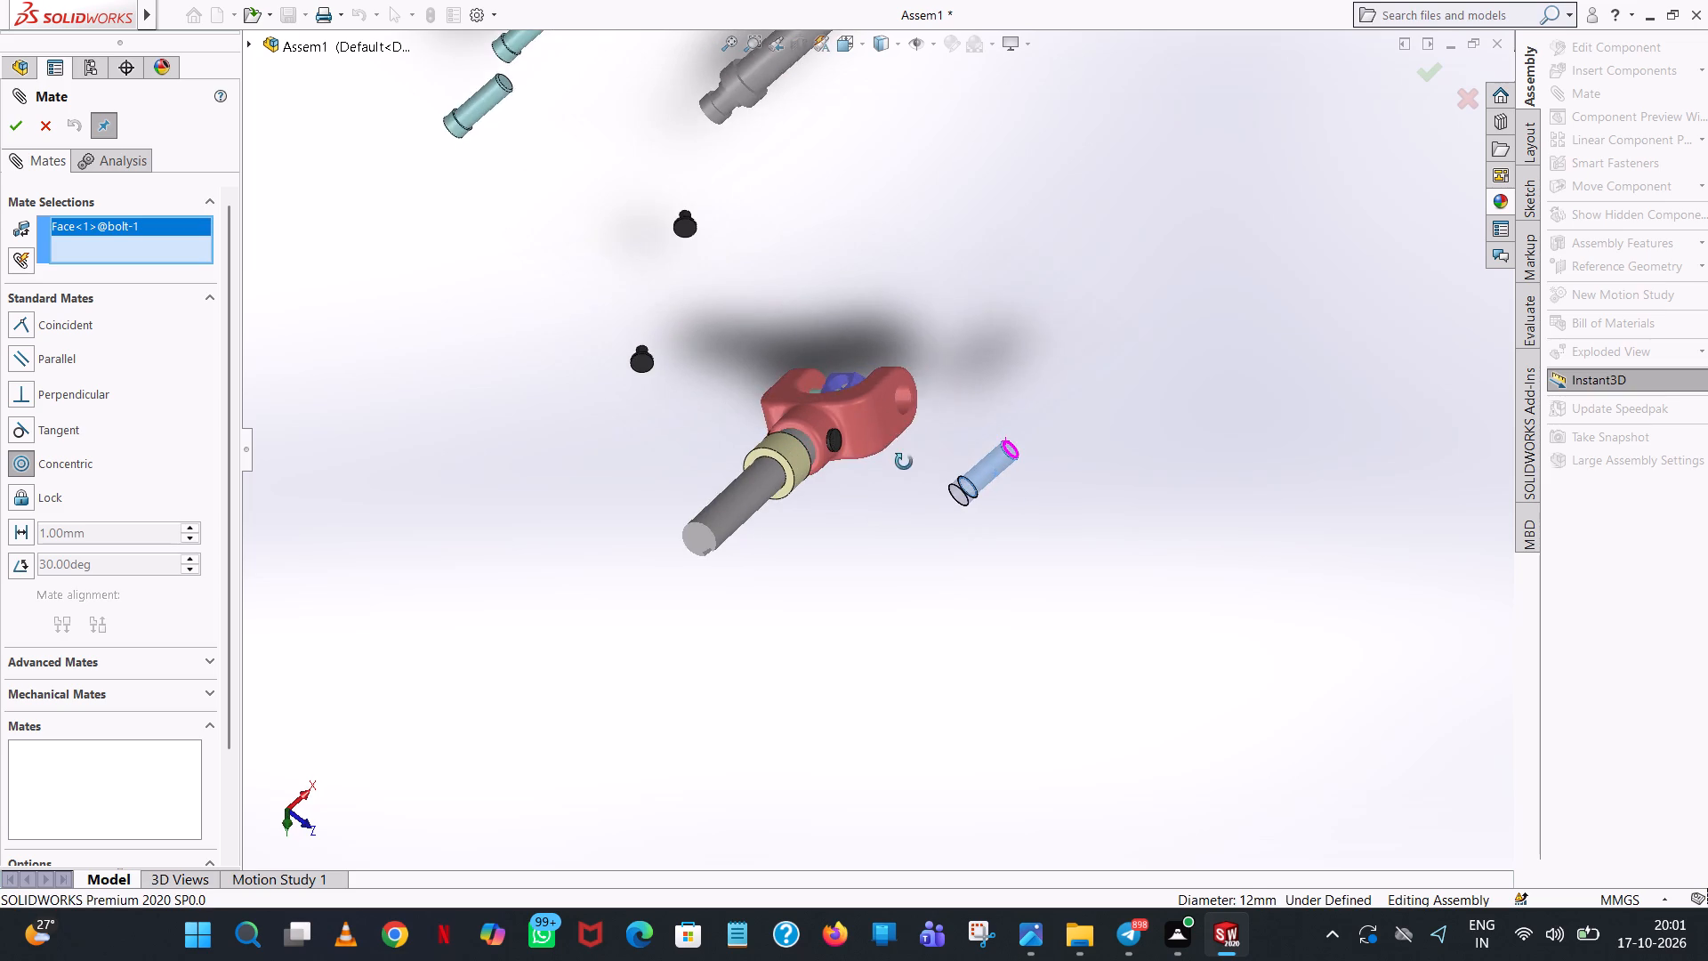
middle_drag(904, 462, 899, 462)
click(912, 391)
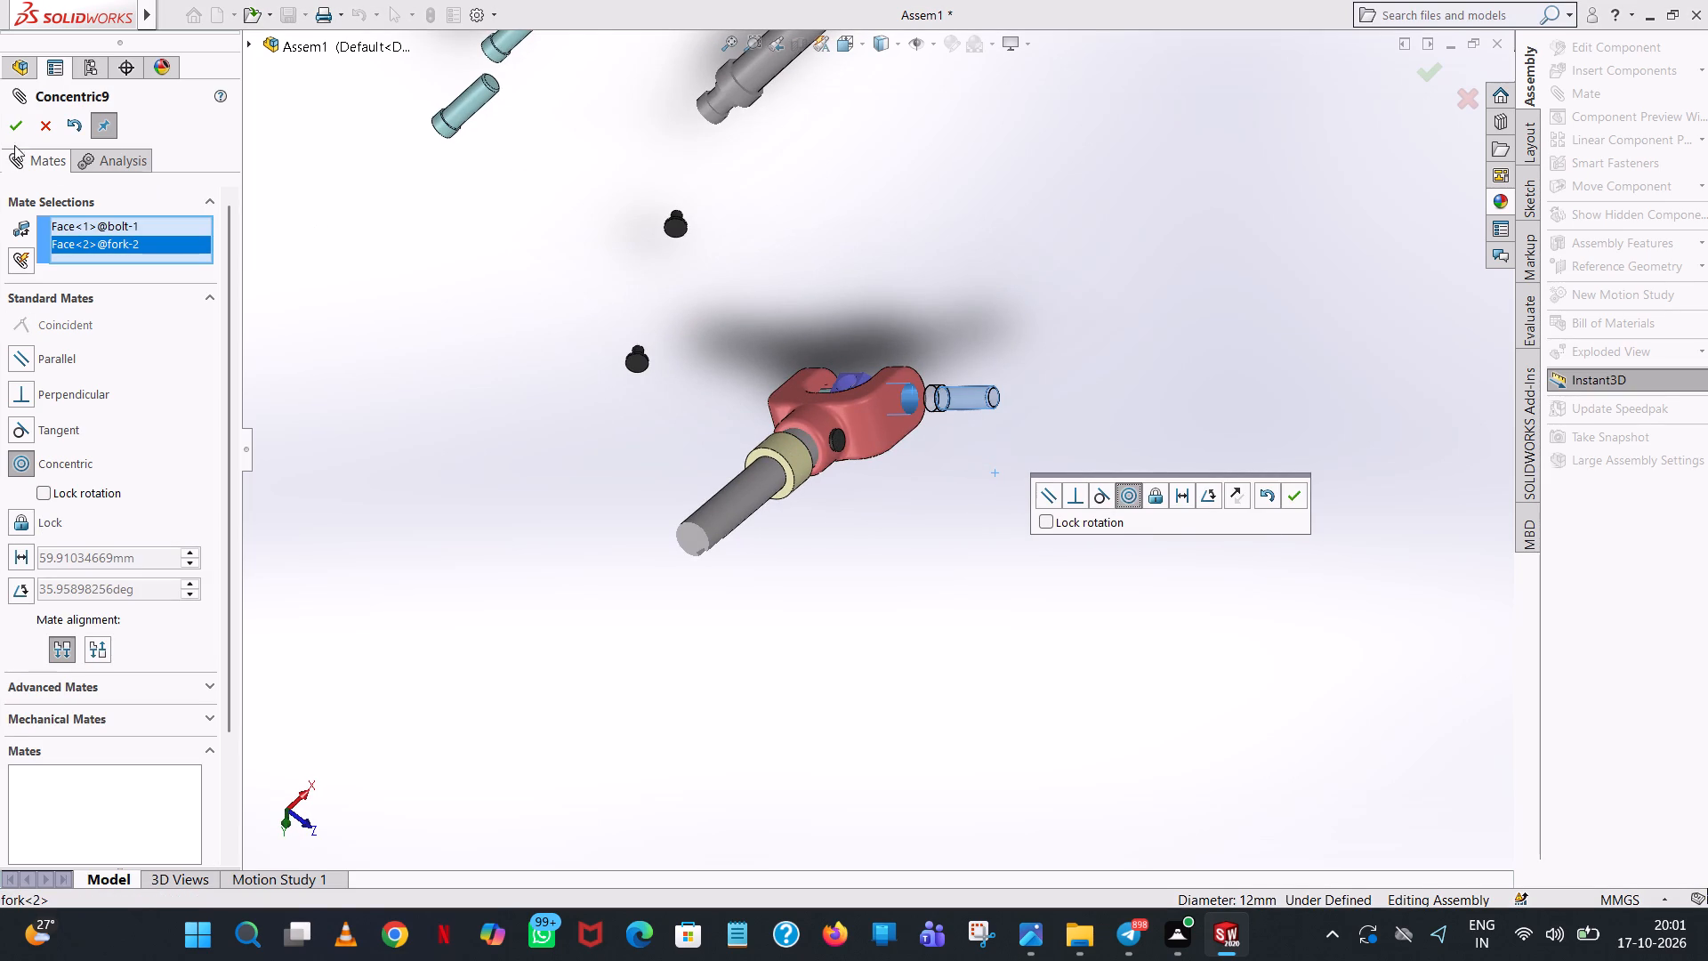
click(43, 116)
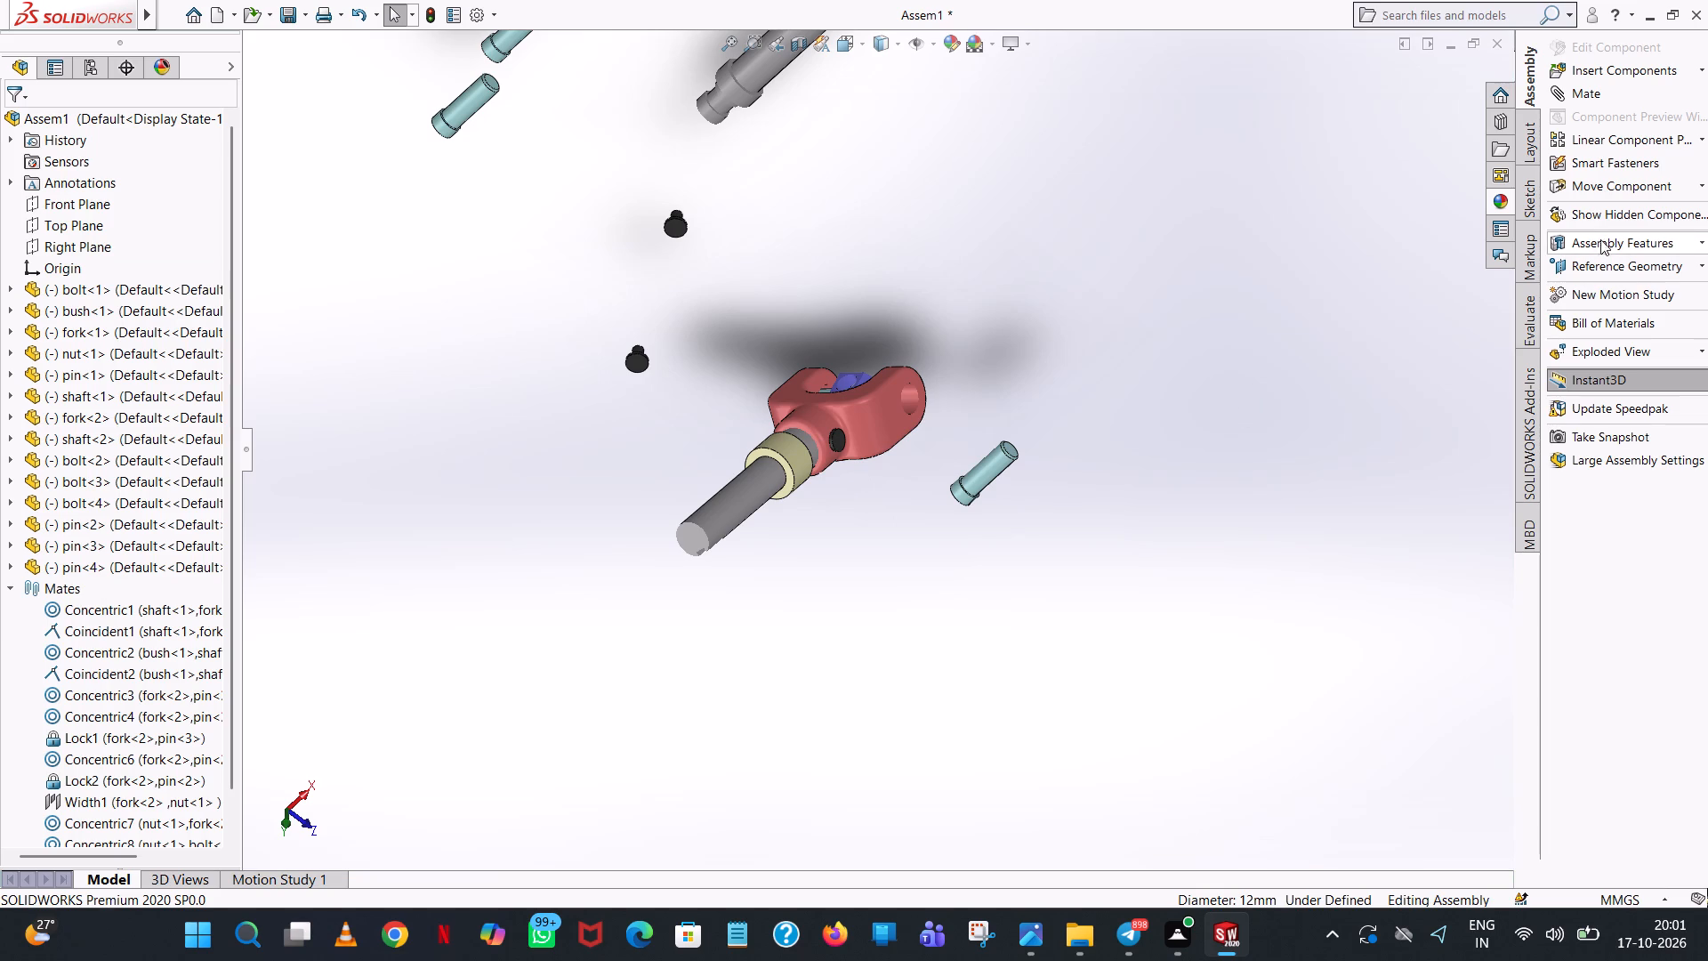
Rotate bolt-1 freely so that its head points away from the fork and its tip faces the arm.
click(1705, 183)
click(1611, 211)
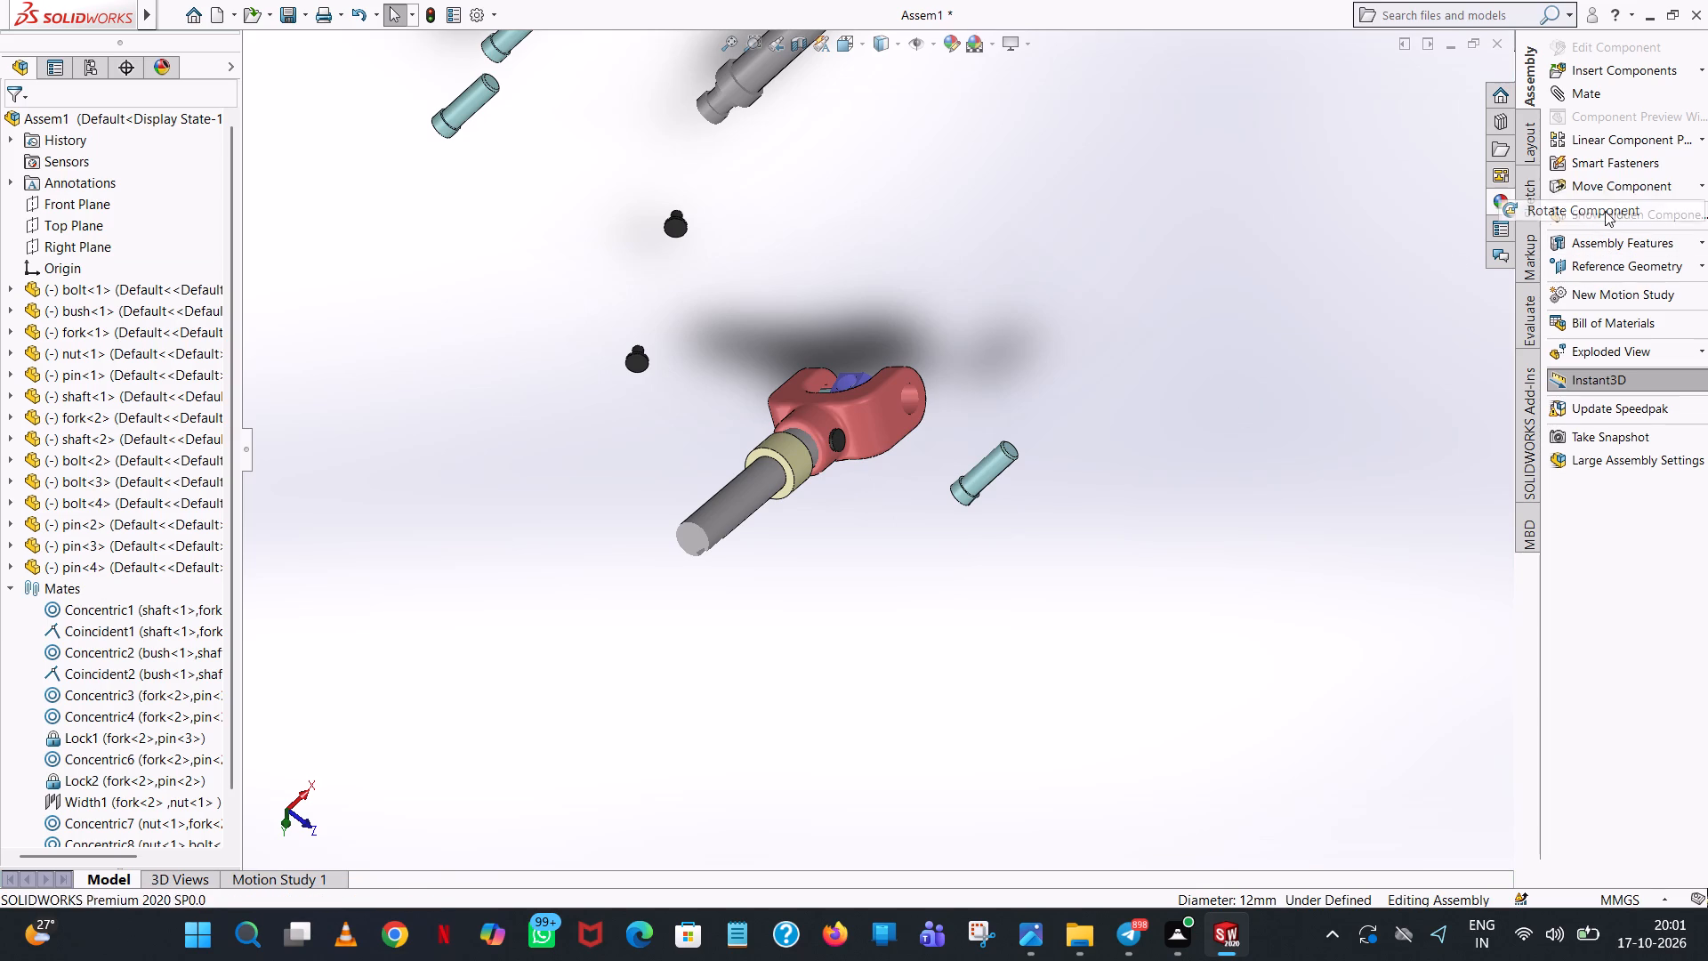
drag(970, 499, 1379, 536)
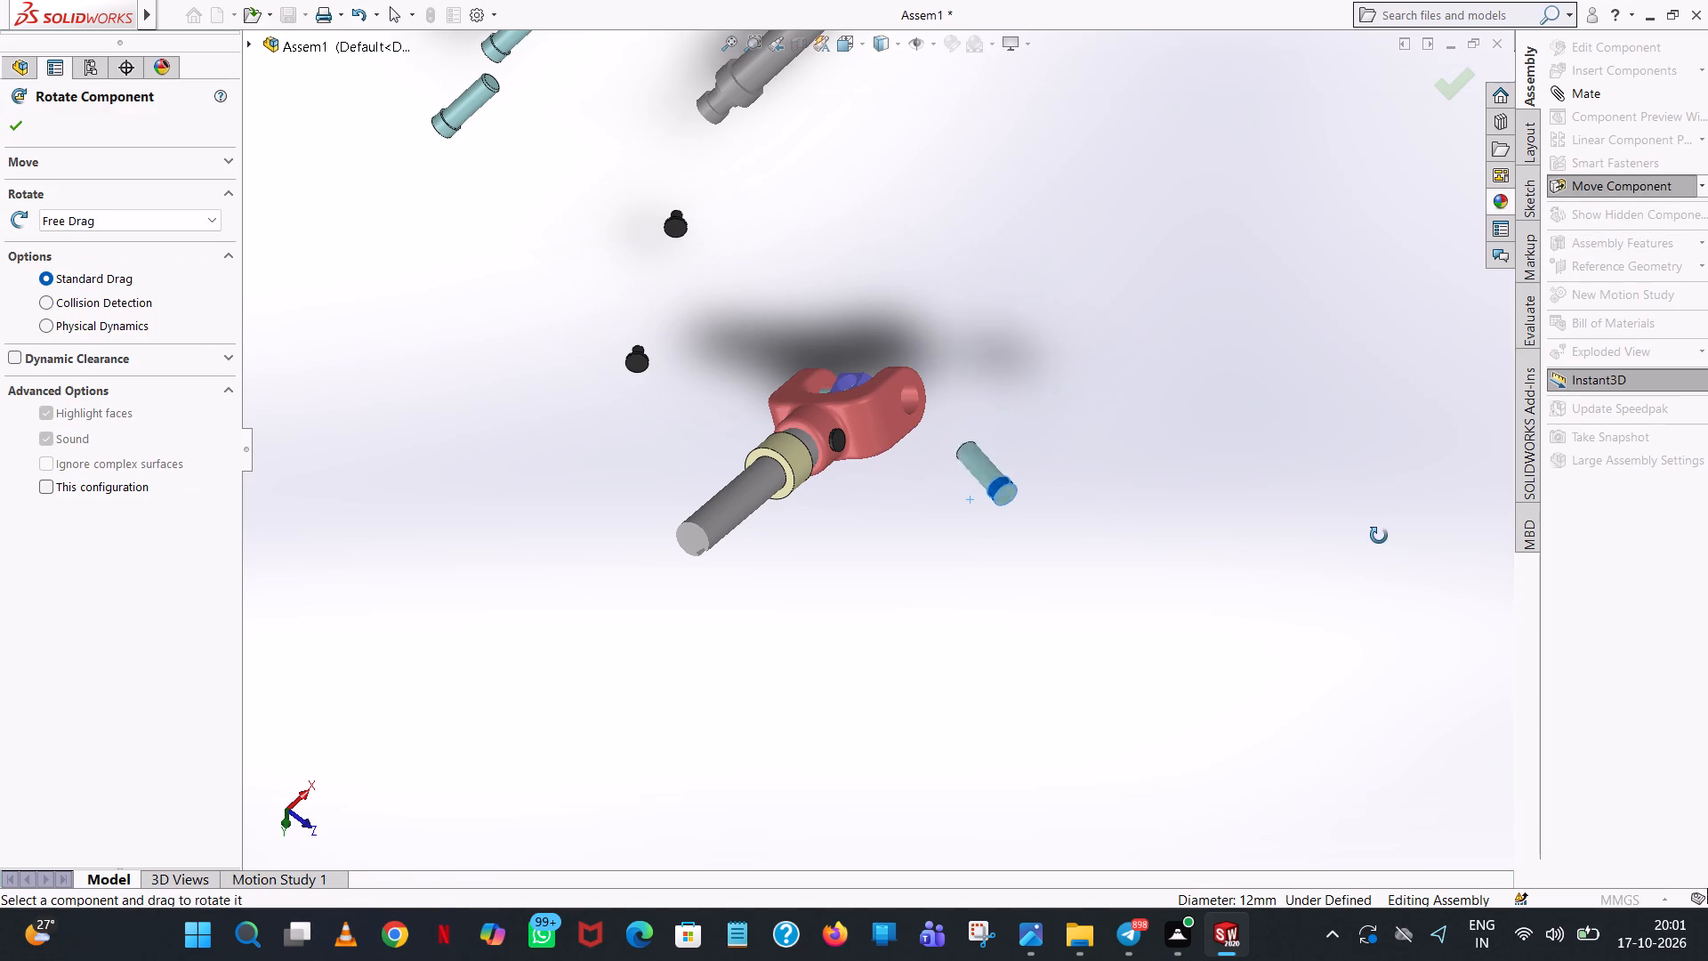
drag(1379, 536, 1395, 537)
click(7, 140)
click(22, 127)
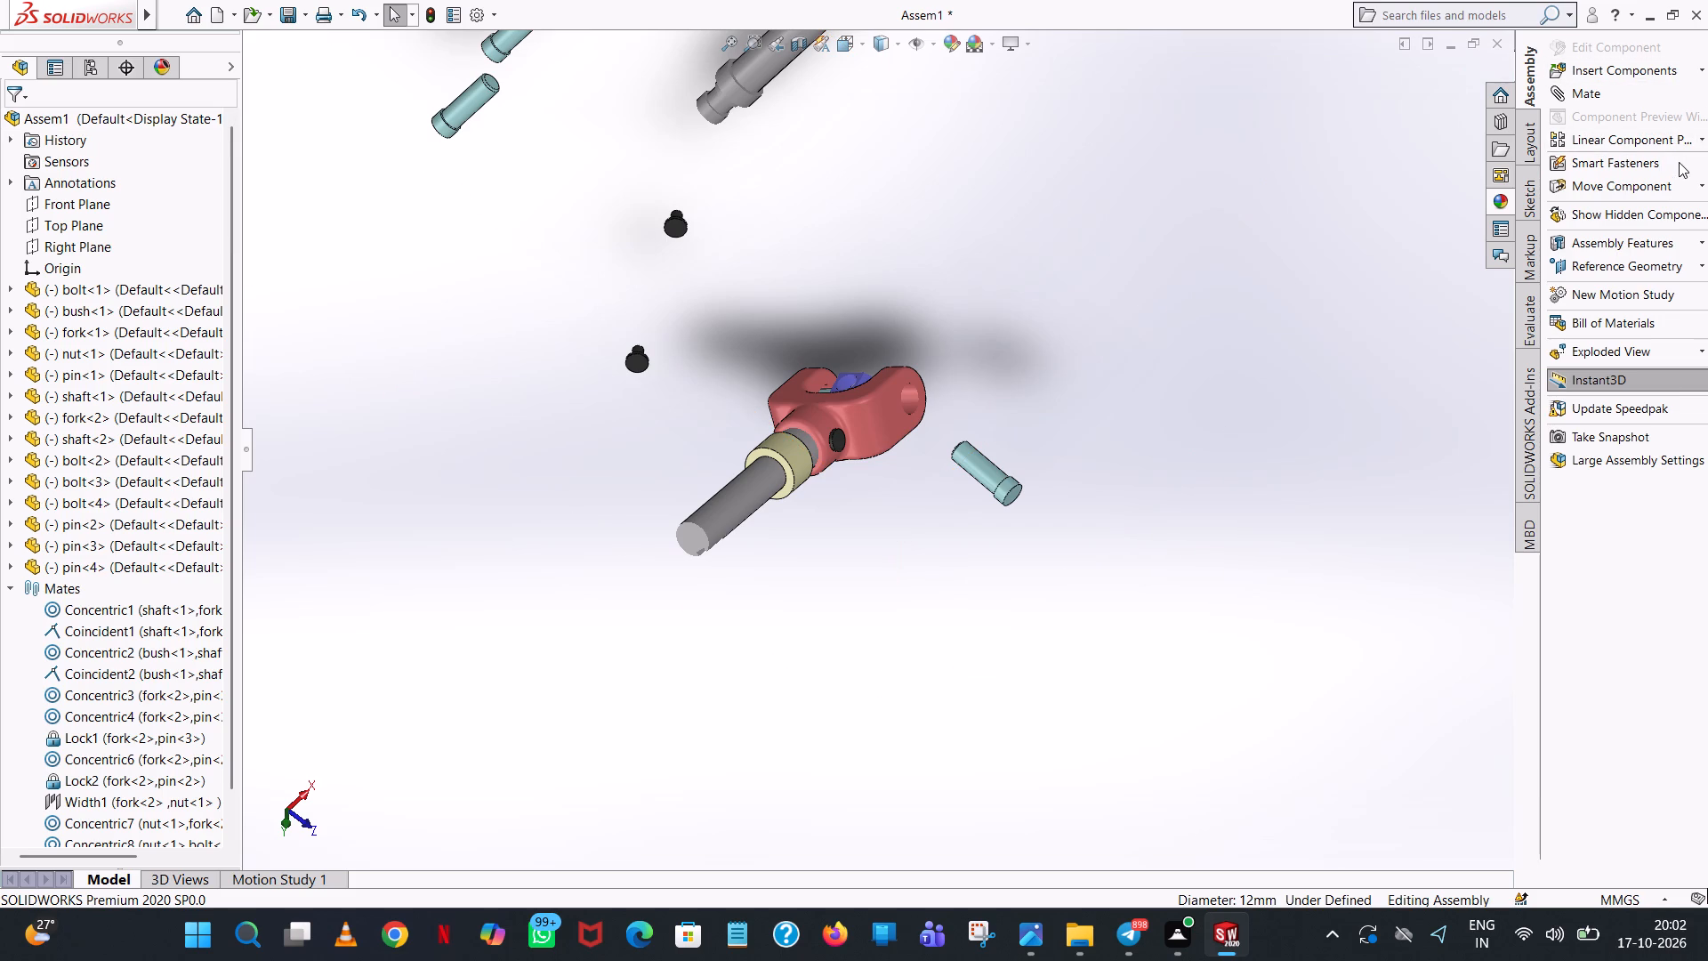
Add a concentric mate between bolt-1's shank and the empty hole in fork-2's arm.
click(1631, 89)
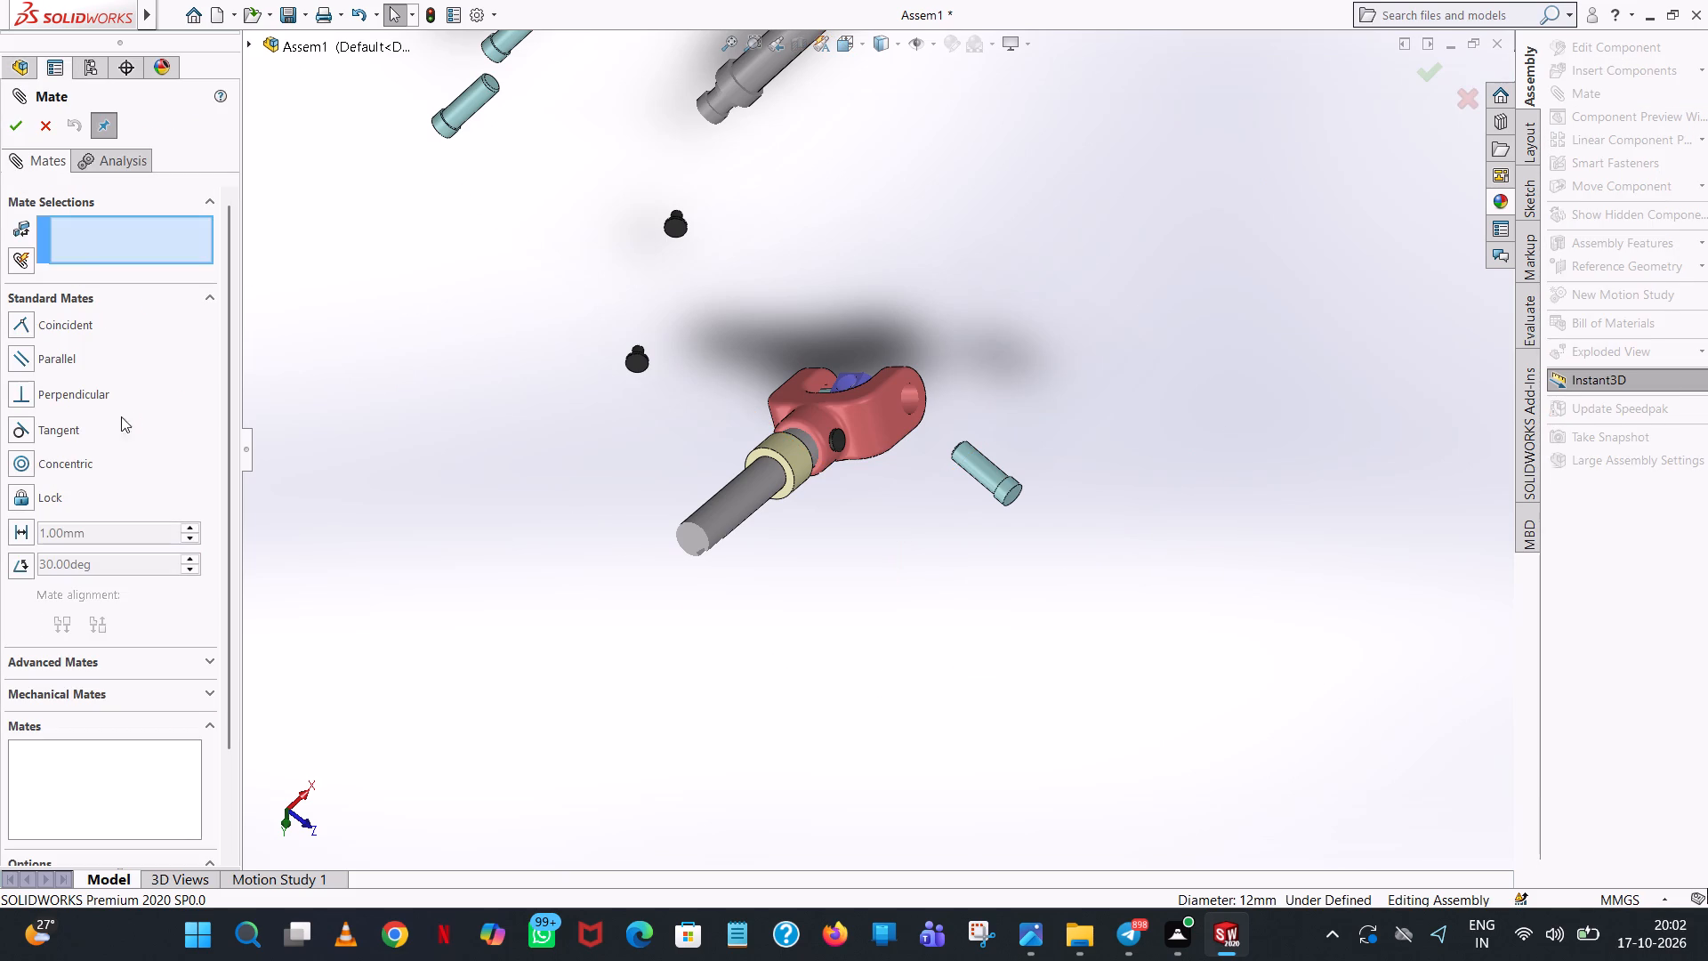
click(70, 464)
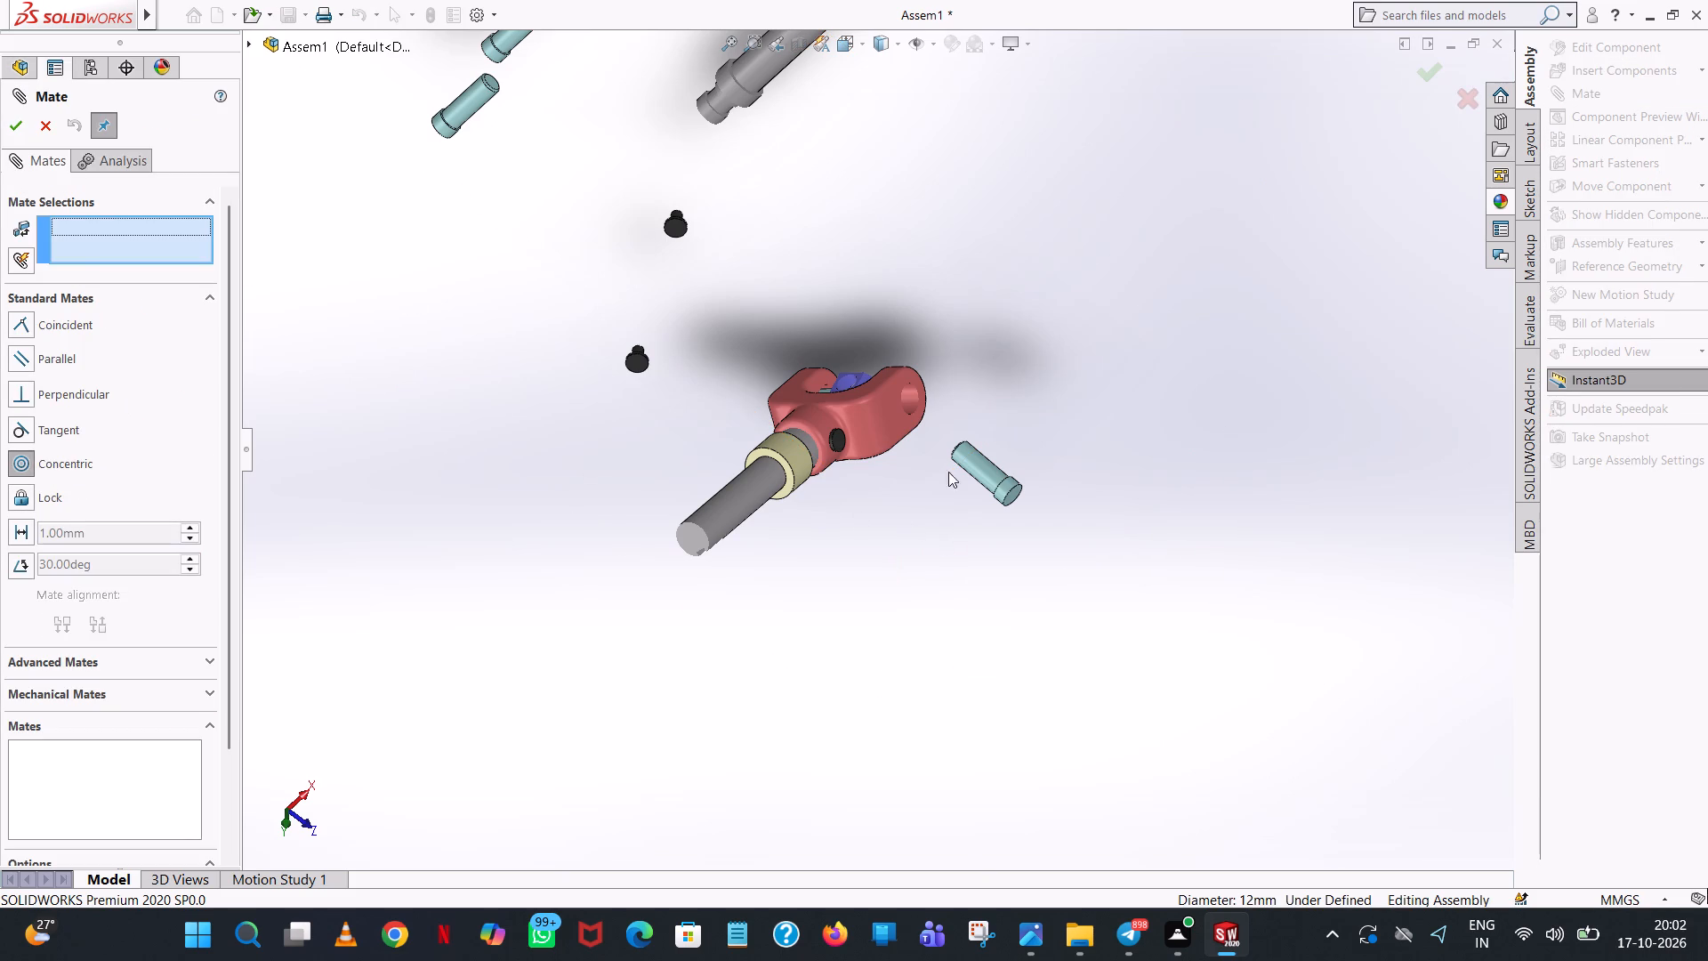
click(975, 464)
click(908, 394)
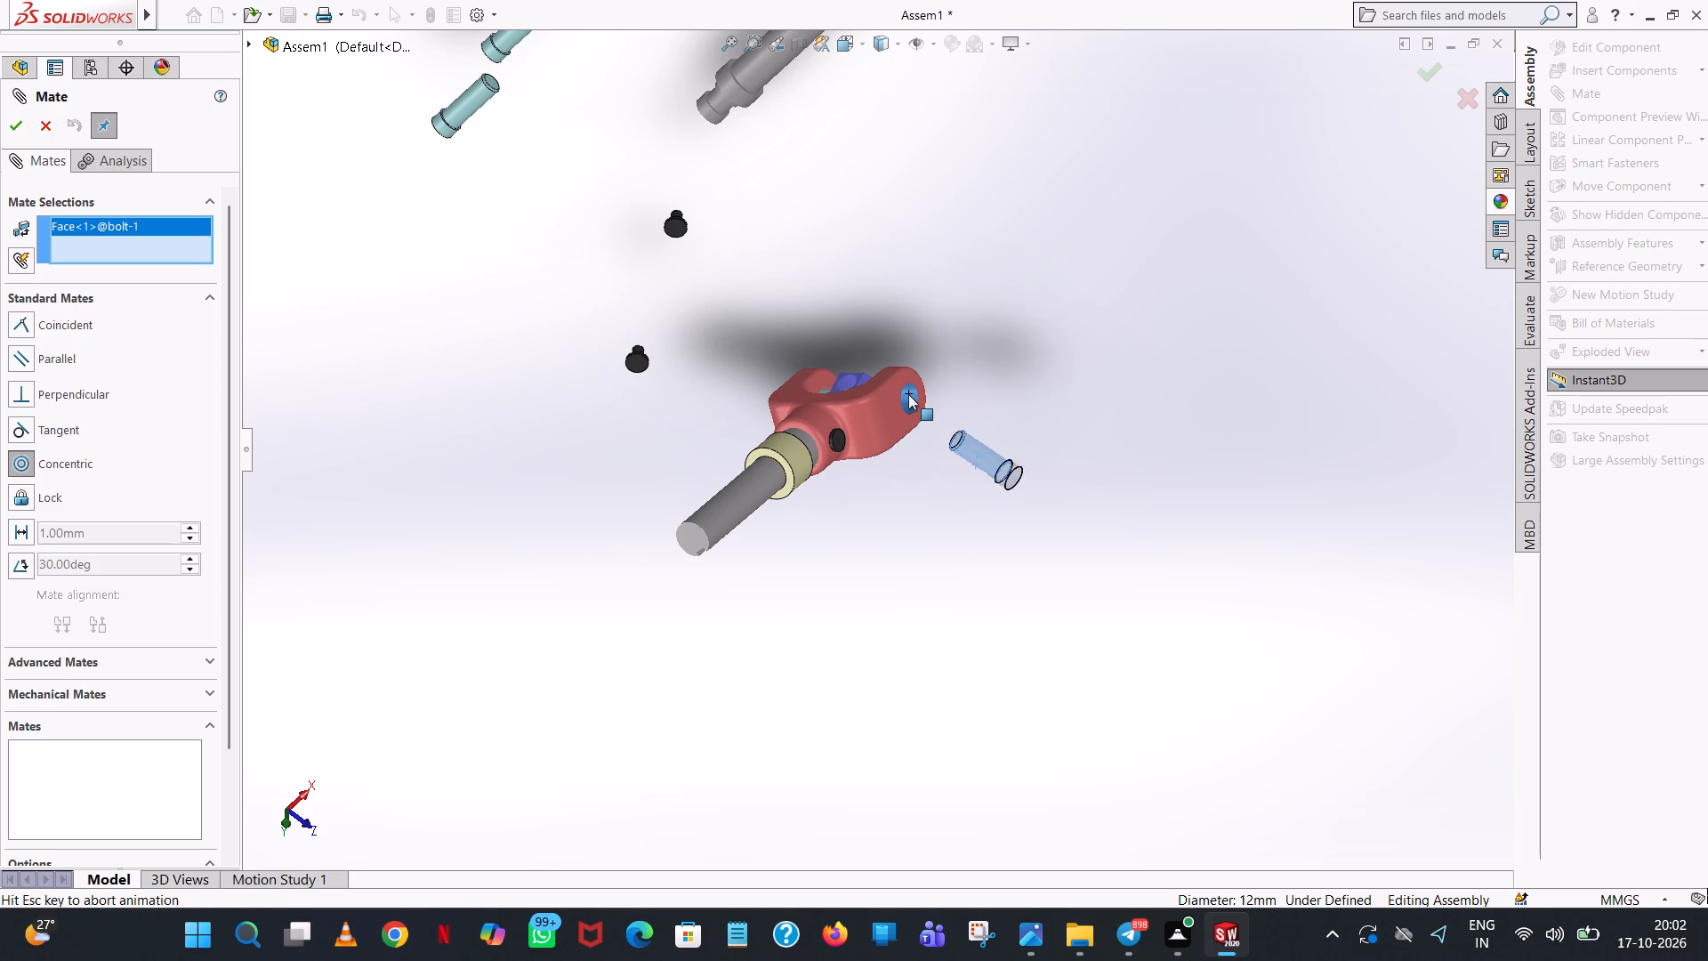
click(1210, 343)
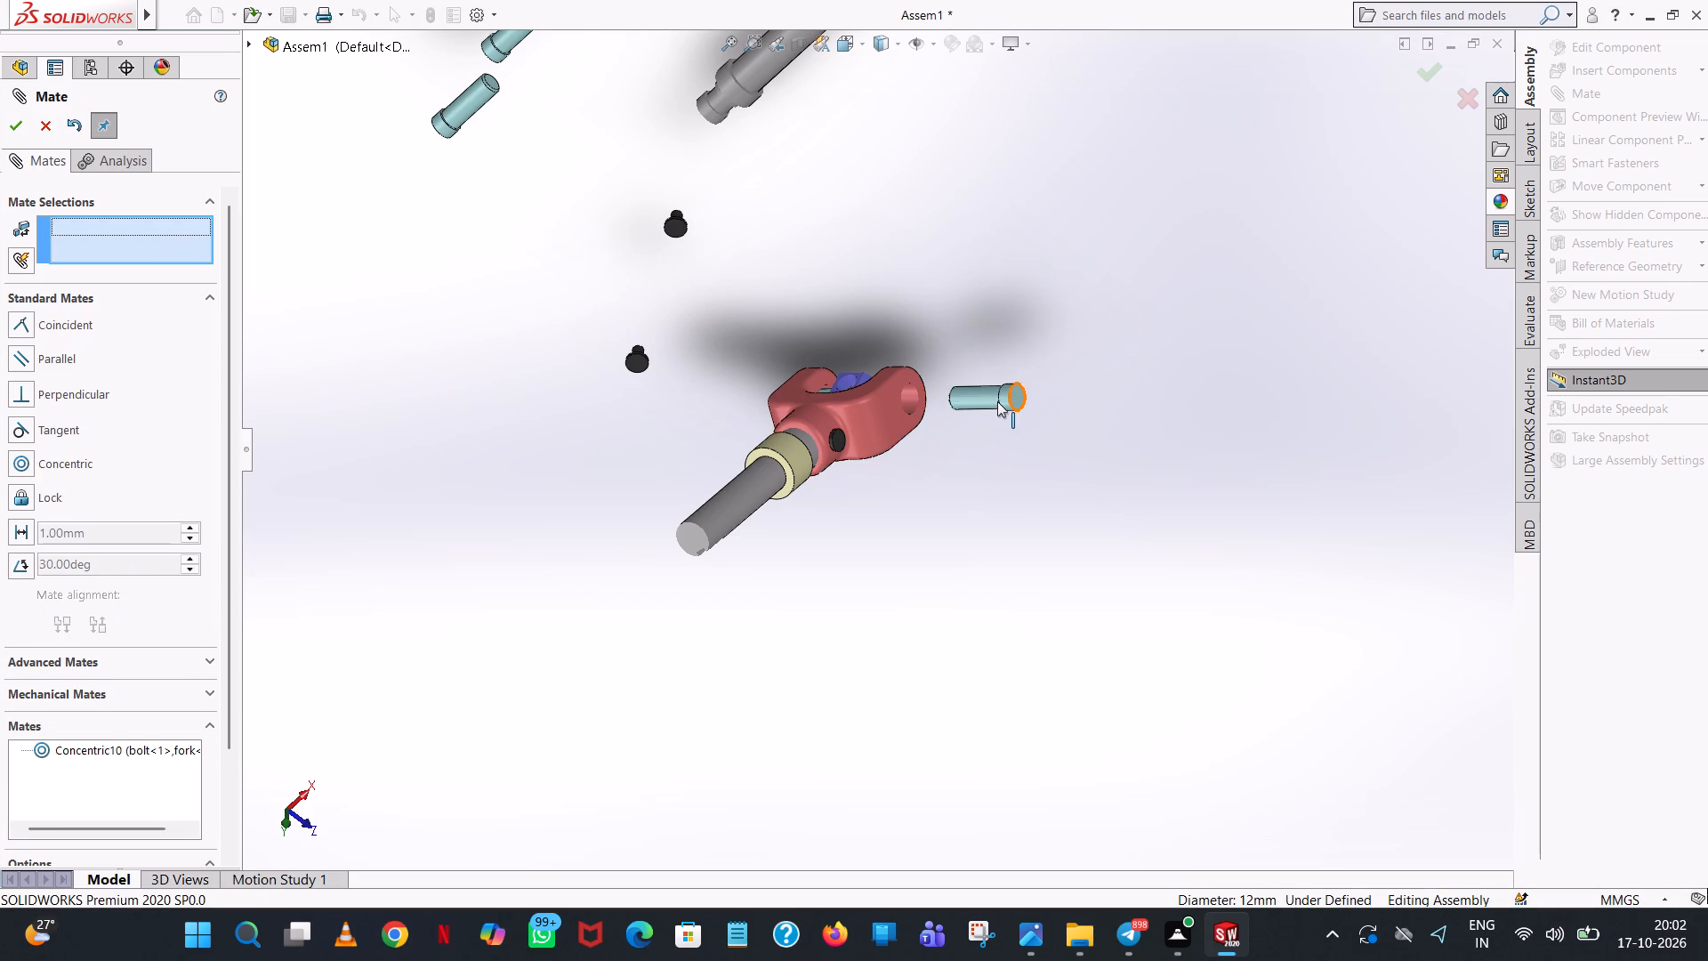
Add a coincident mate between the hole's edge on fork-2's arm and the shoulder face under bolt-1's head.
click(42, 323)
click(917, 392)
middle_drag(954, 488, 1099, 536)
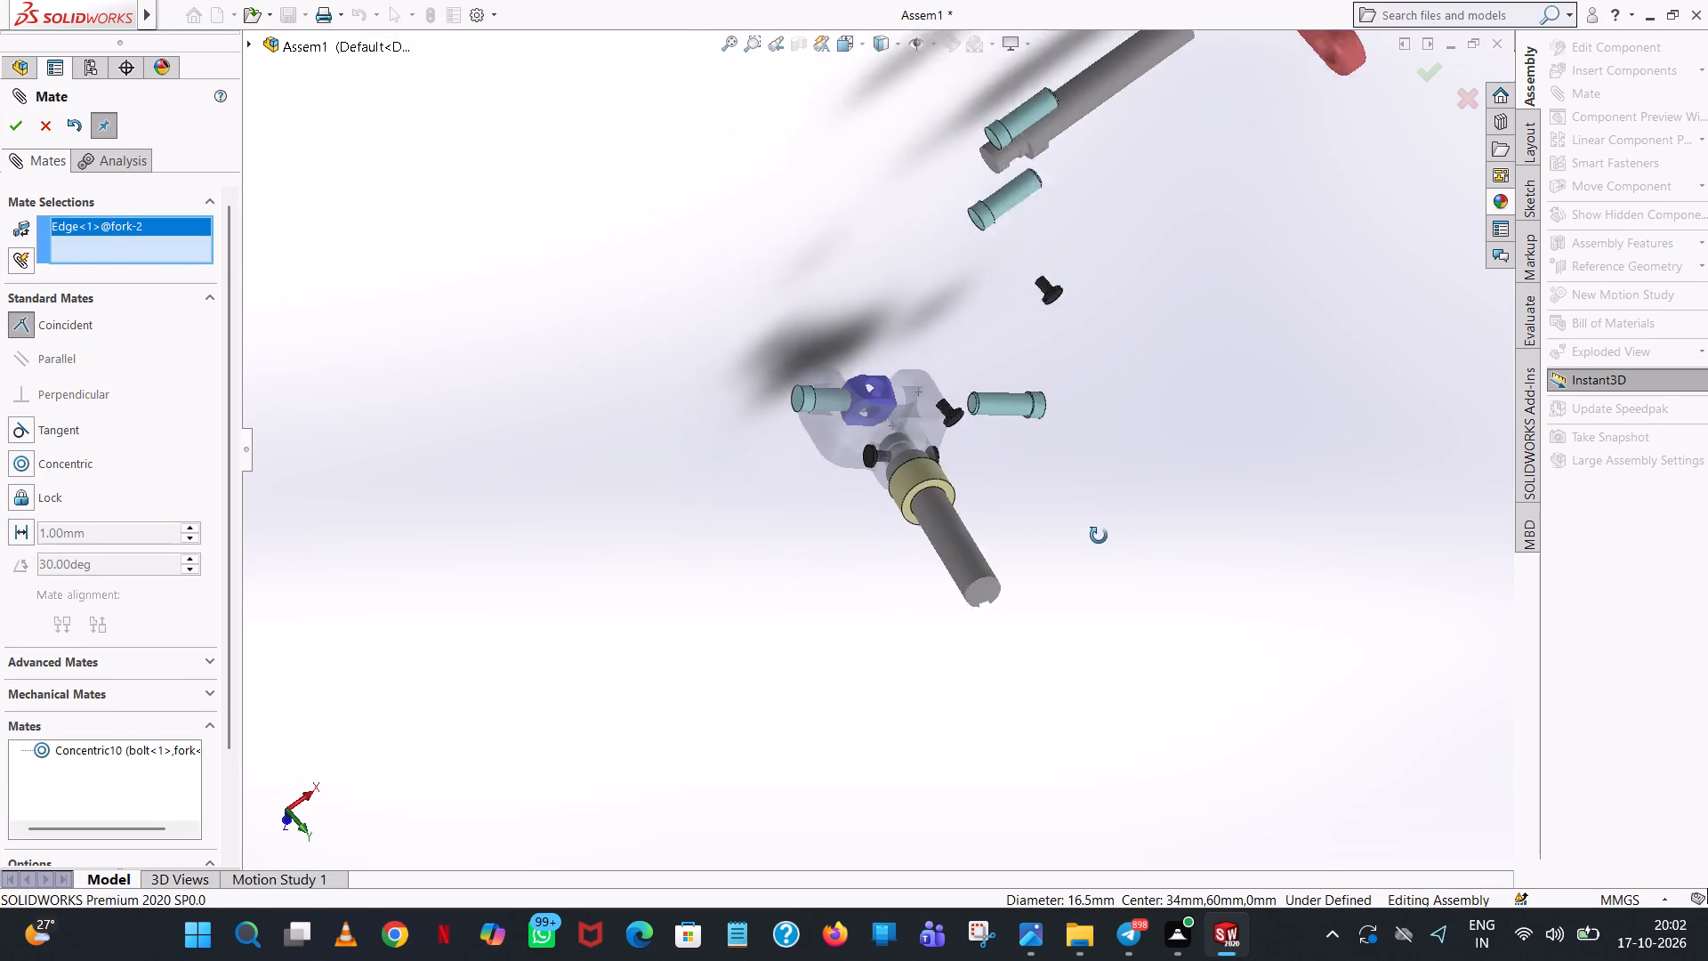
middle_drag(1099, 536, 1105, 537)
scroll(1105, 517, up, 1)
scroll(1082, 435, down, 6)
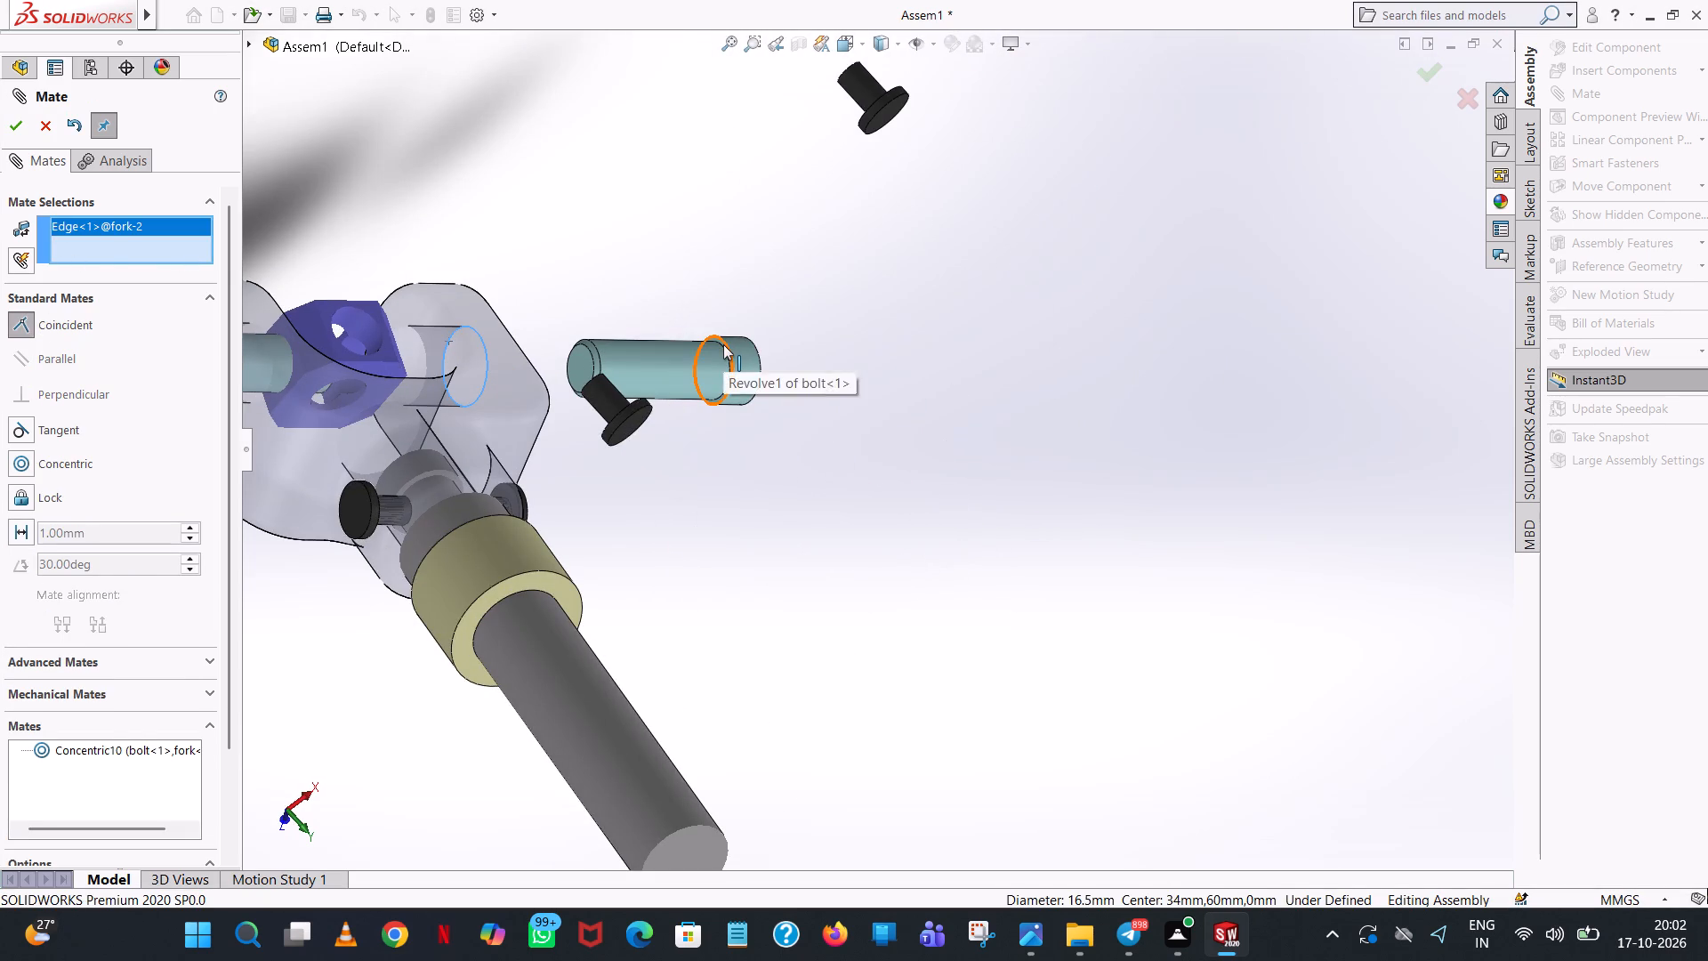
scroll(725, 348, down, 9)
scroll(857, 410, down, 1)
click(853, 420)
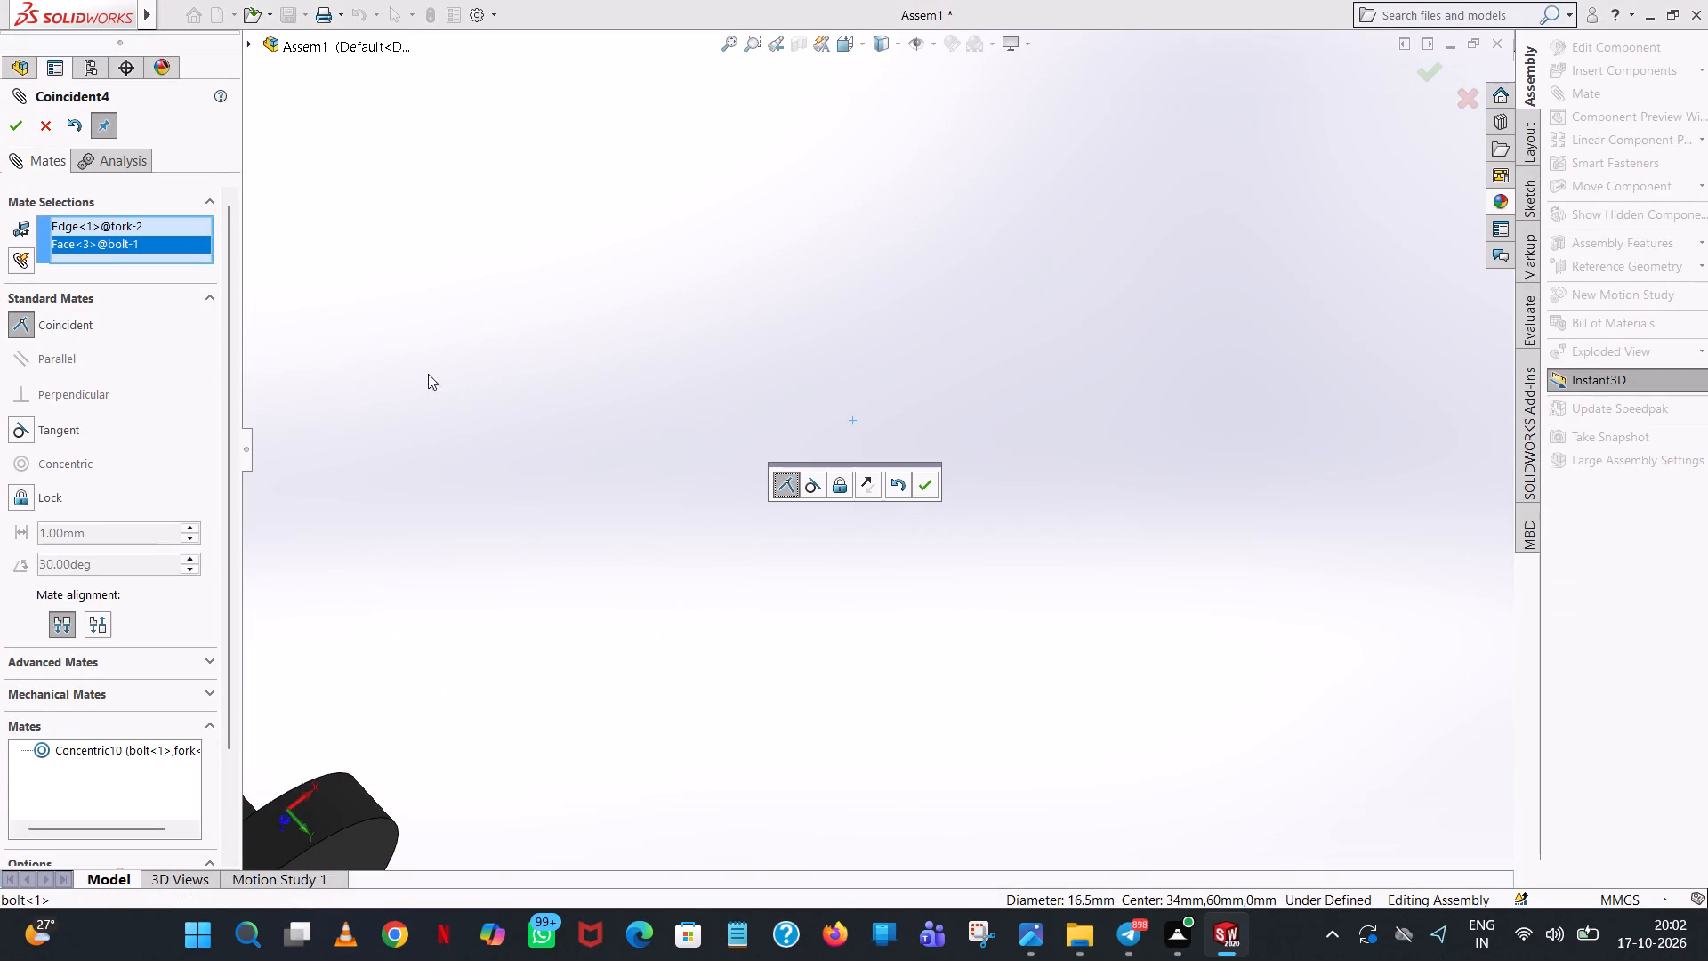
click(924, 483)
Examine from several sides how bolt-1 and bolt-3 sit in the fork arms and the nut.
scroll(906, 483, up, 8)
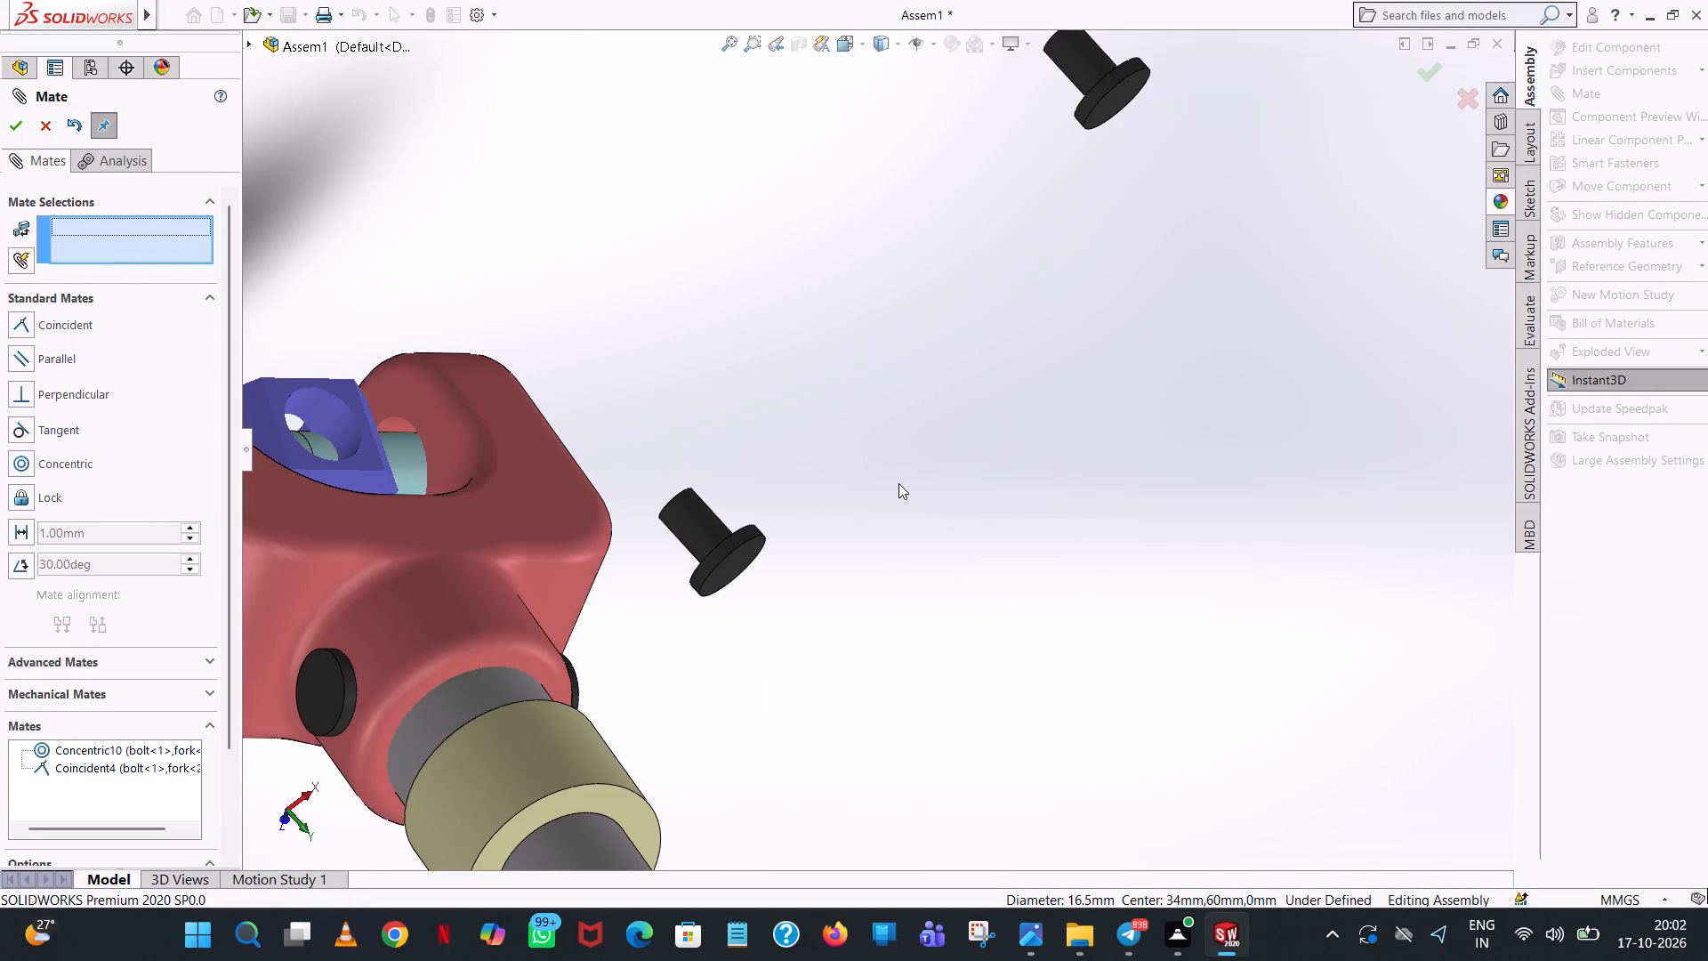
scroll(897, 483, up, 3)
middle_drag(892, 488, 799, 527)
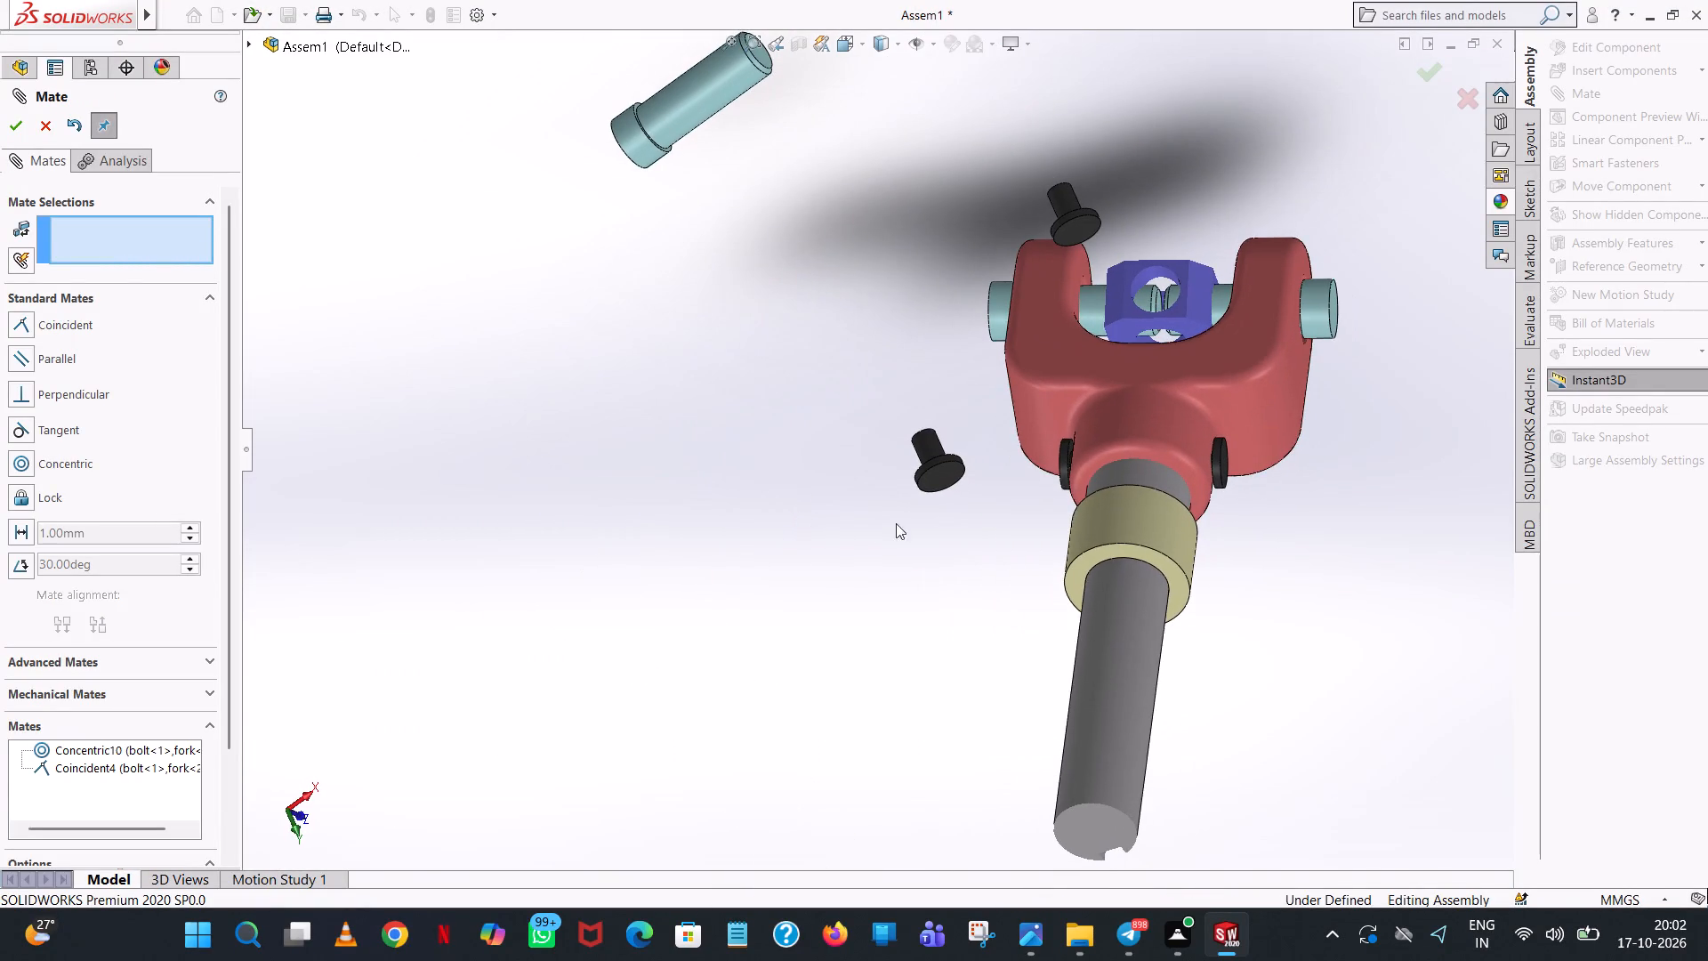
scroll(1245, 539, up, 2)
middle_drag(1243, 514, 1270, 619)
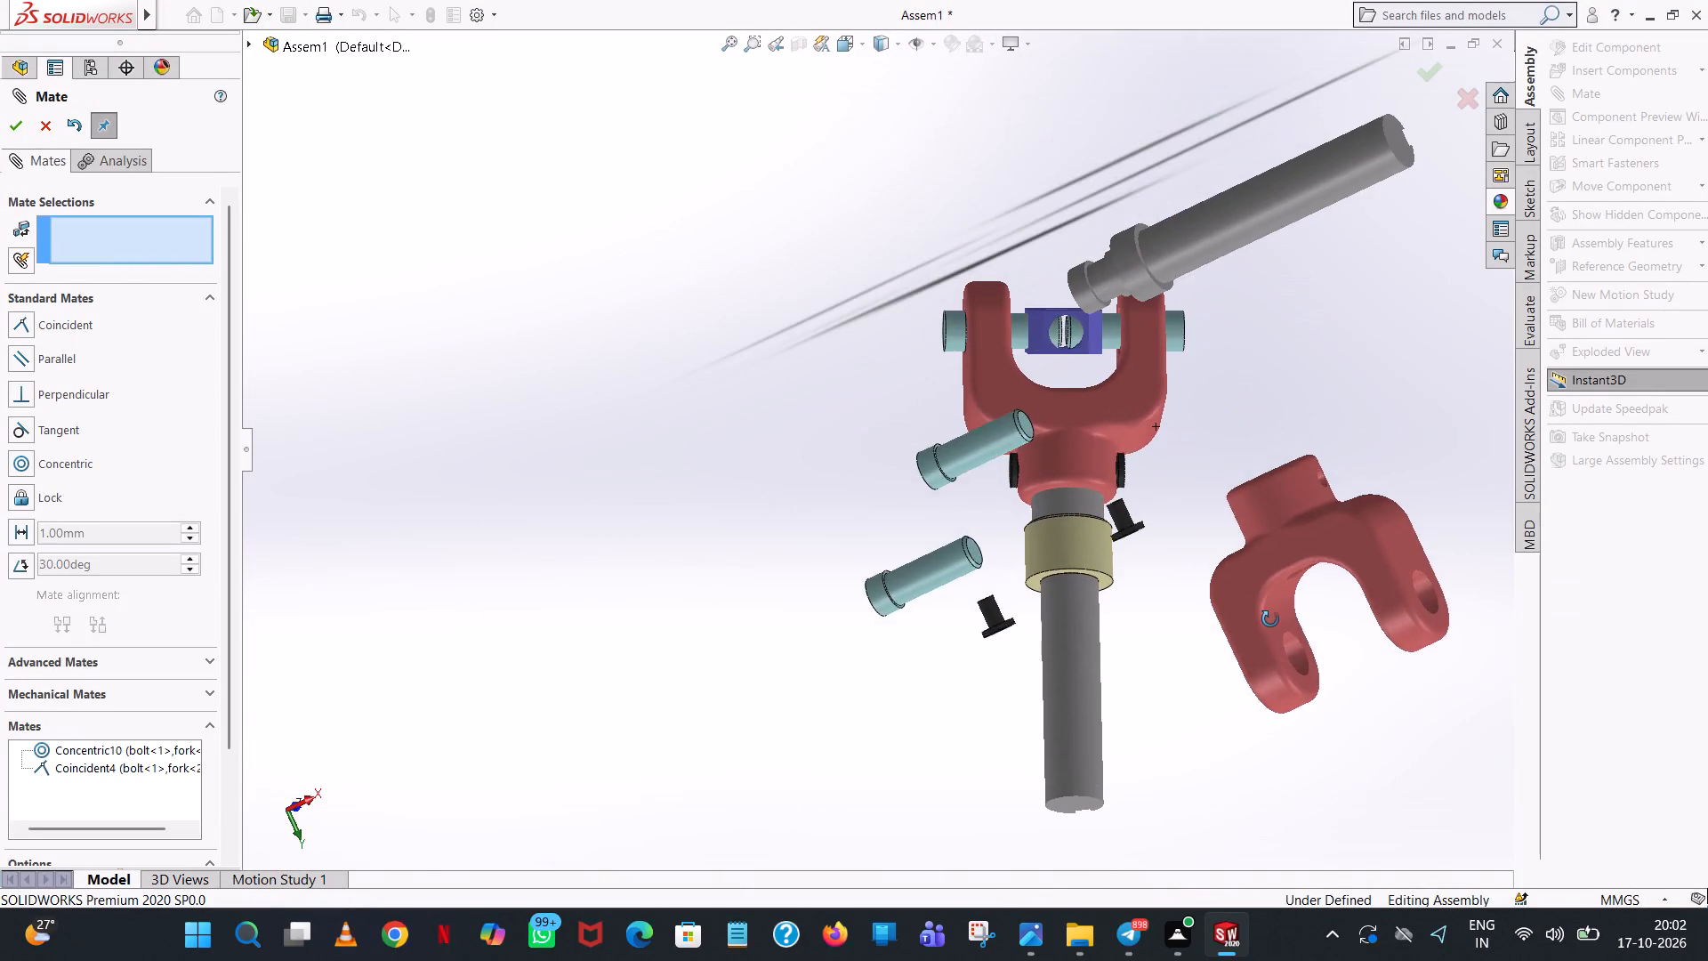
middle_drag(1270, 619, 1027, 309)
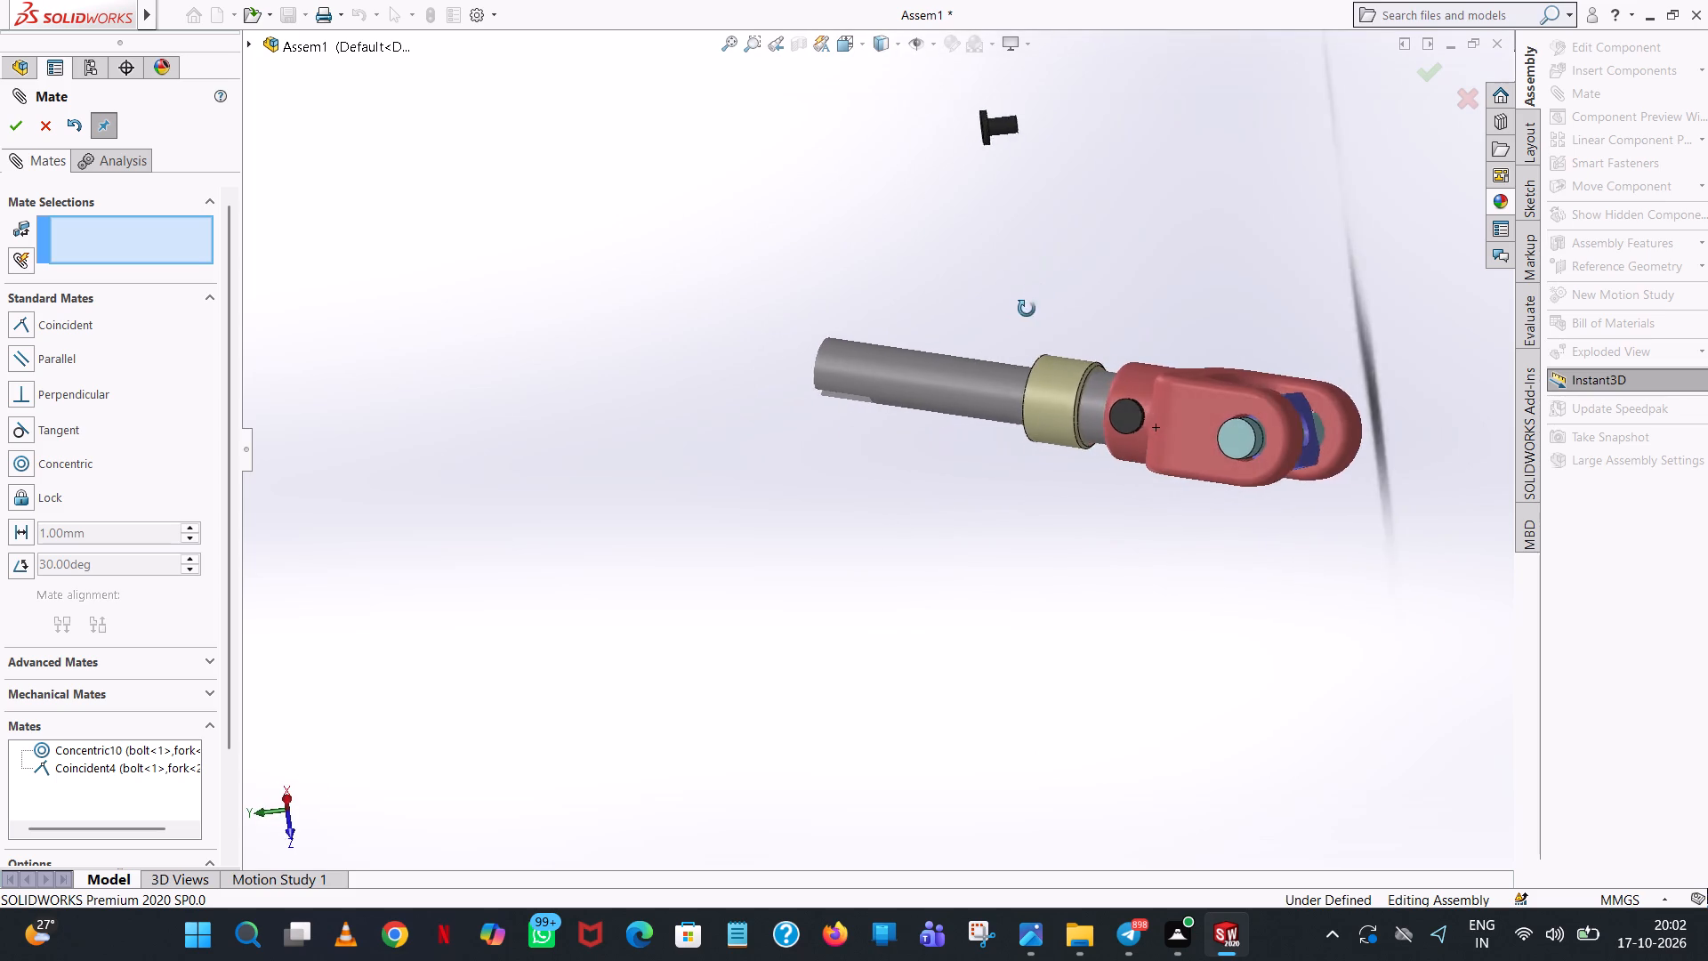
middle_drag(1027, 309, 1071, 308)
scroll(1071, 308, up, 1)
scroll(1184, 353, up, 4)
scroll(1123, 404, down, 1)
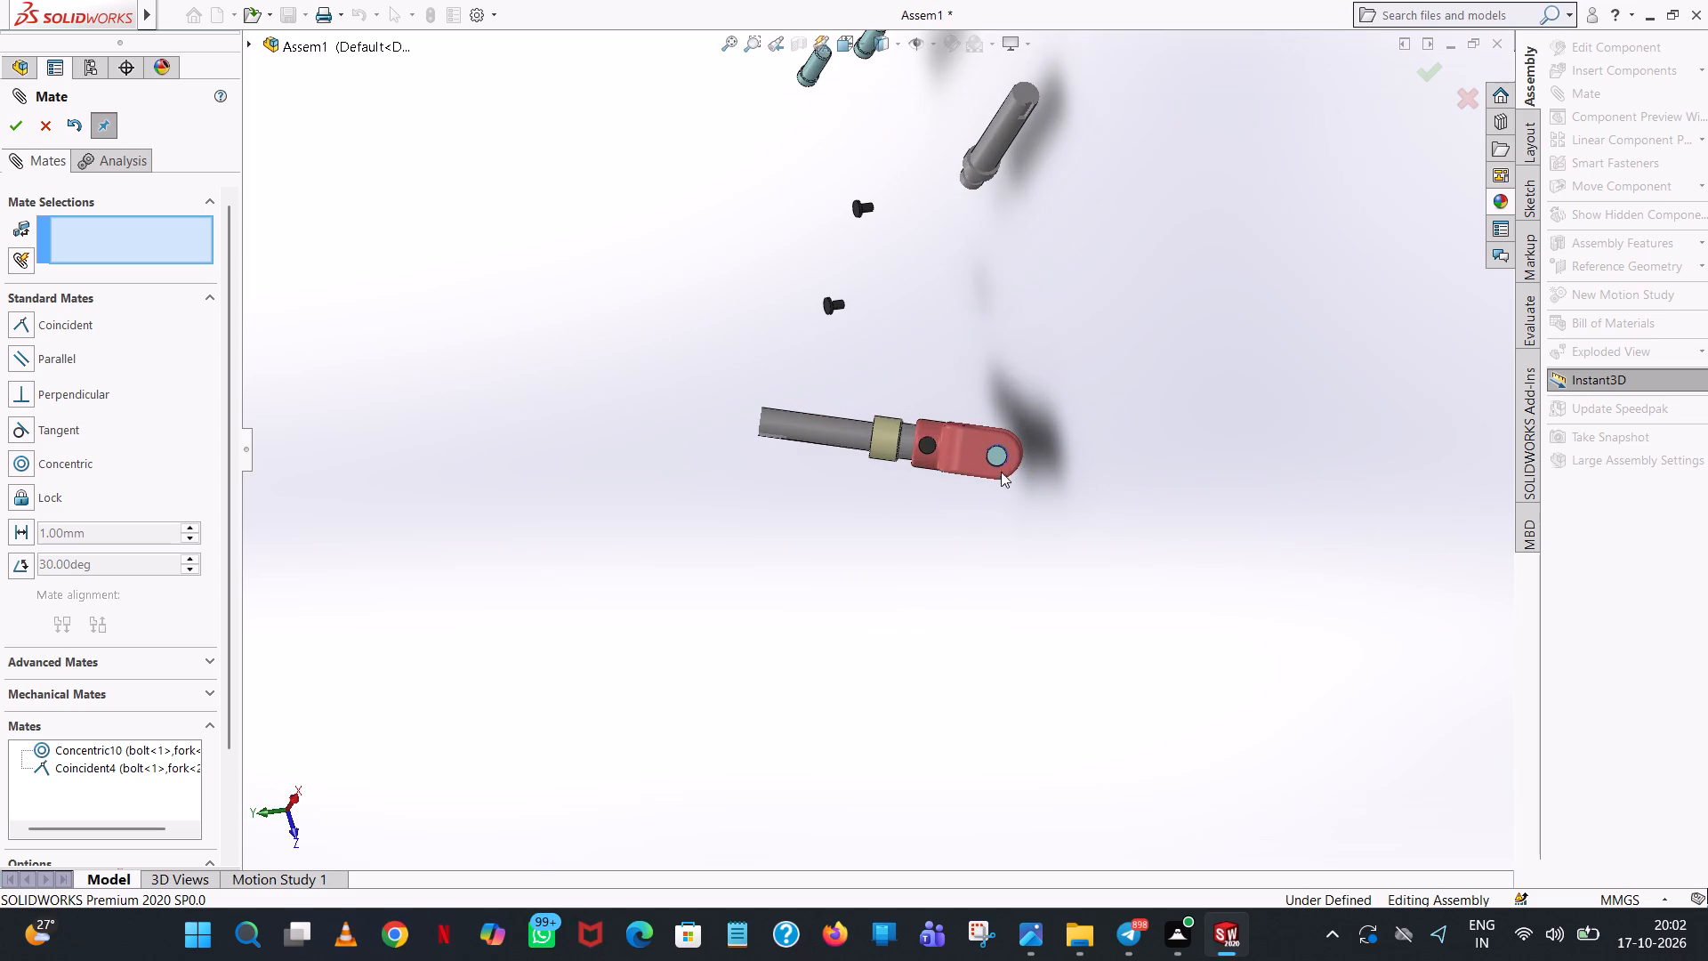
scroll(855, 416, down, 3)
middle_drag(856, 416, 877, 516)
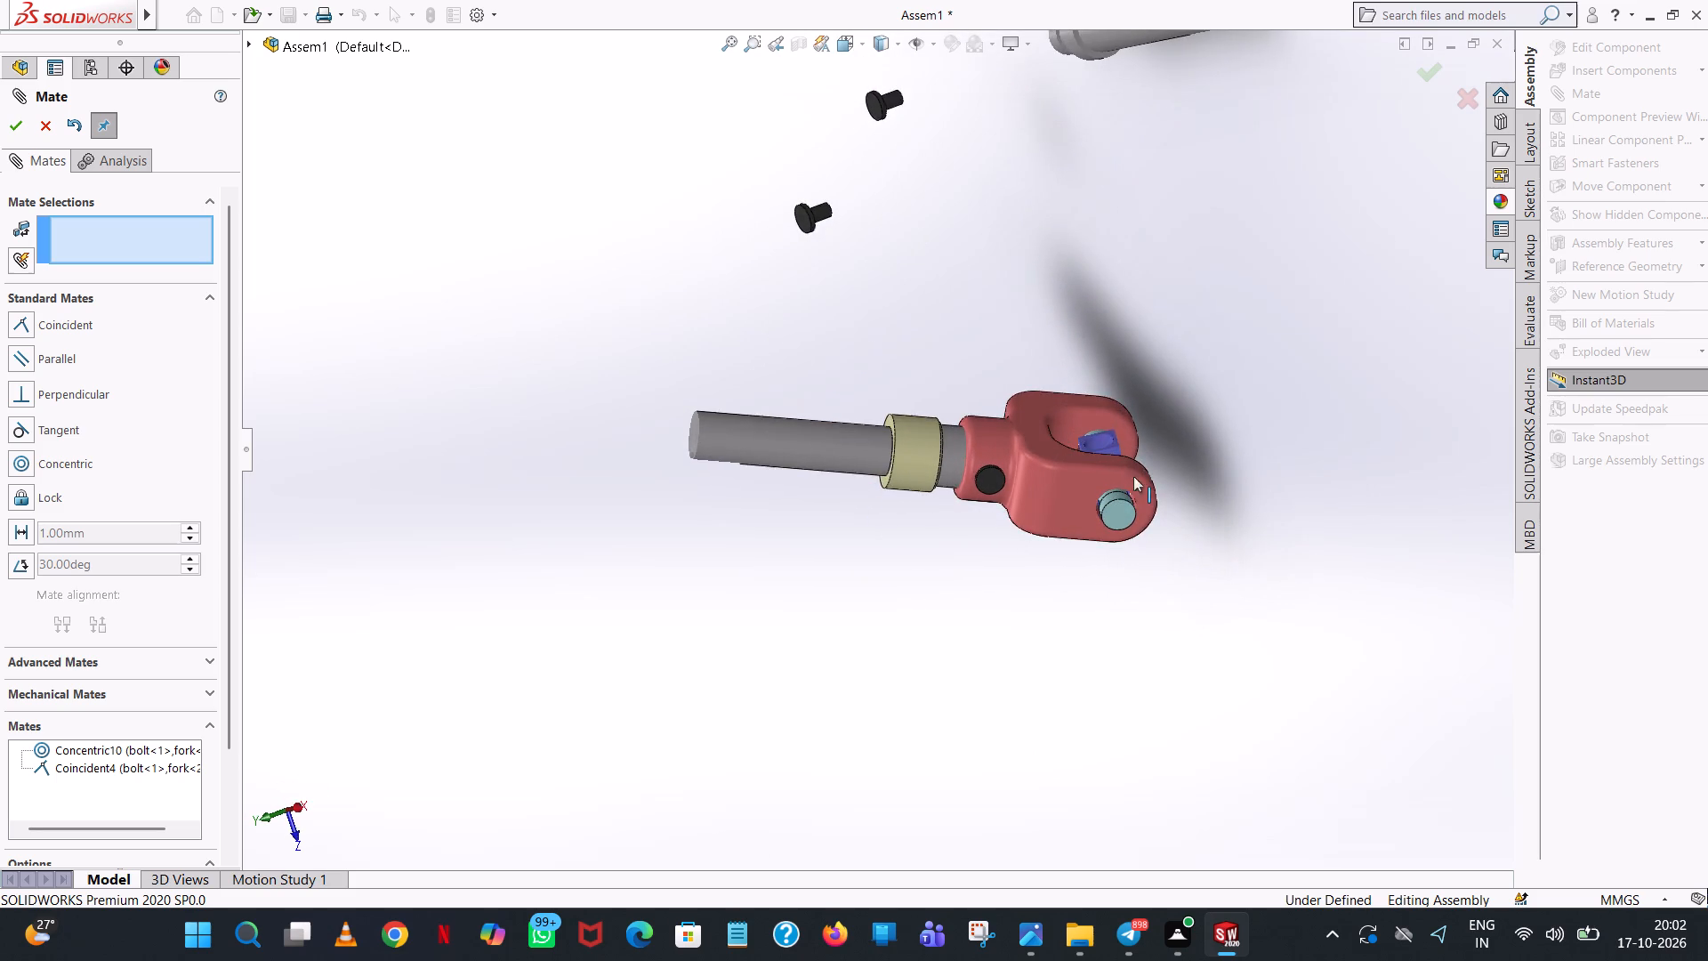
scroll(1149, 465, up, 4)
scroll(1132, 458, down, 4)
scroll(928, 469, down, 2)
scroll(809, 476, down, 3)
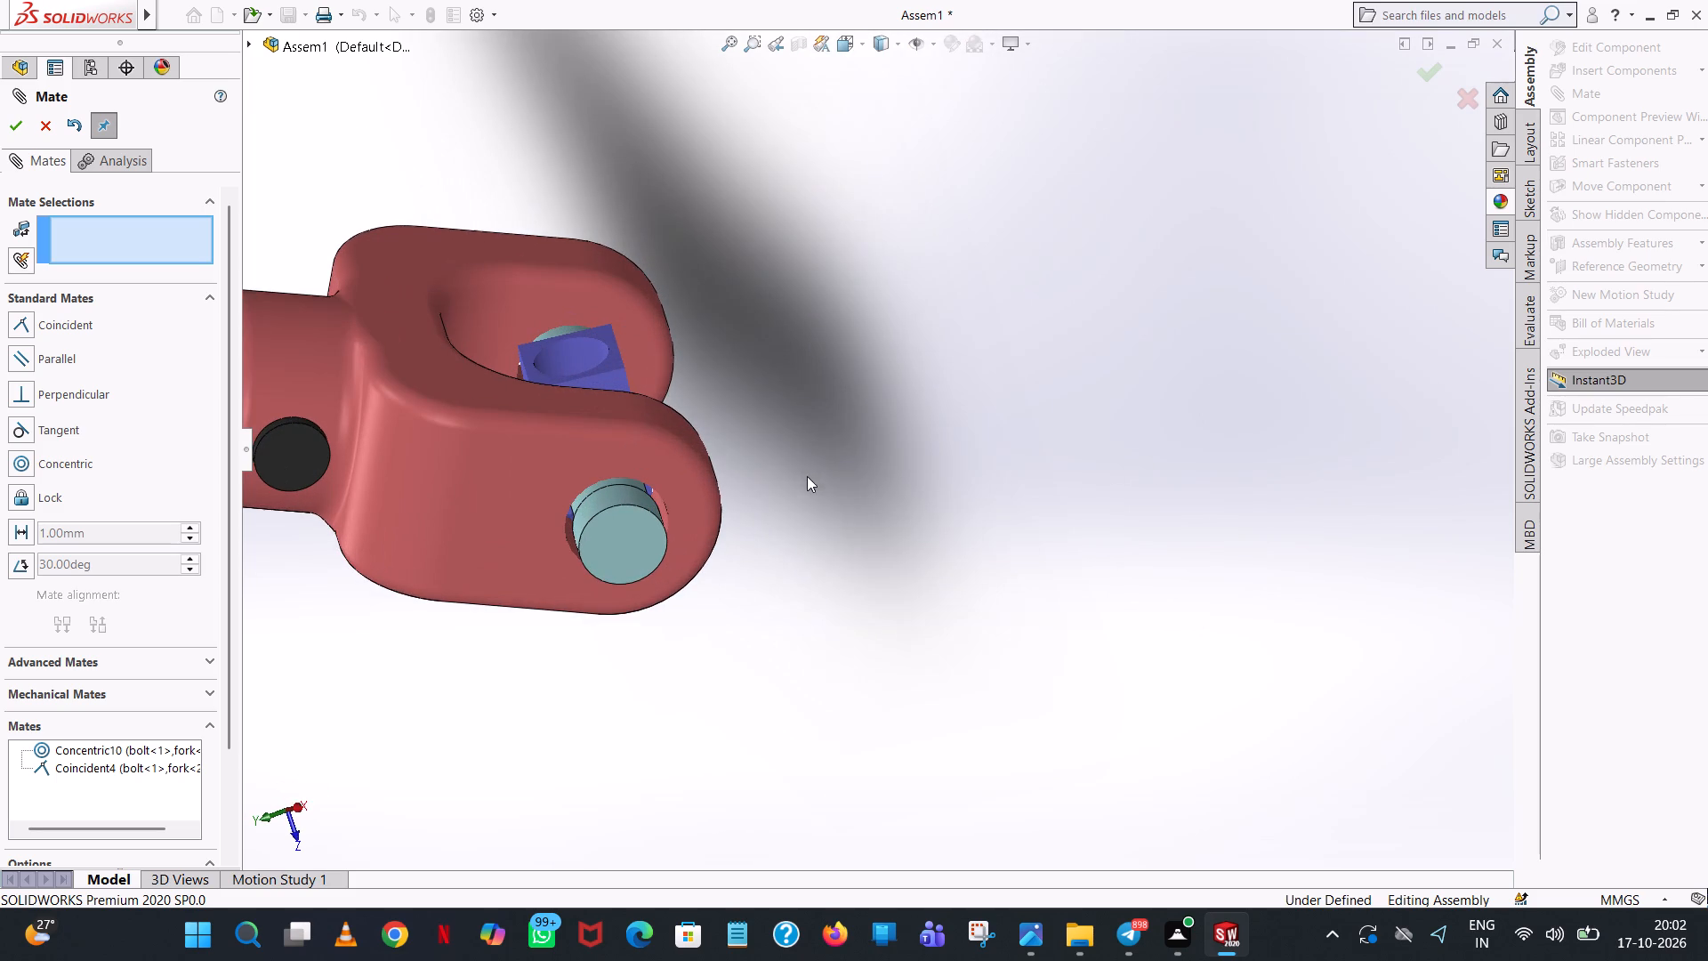
Test how the nut moves between the fork arms by pulling it, viewing the fork from its open end.
drag(609, 340, 632, 352)
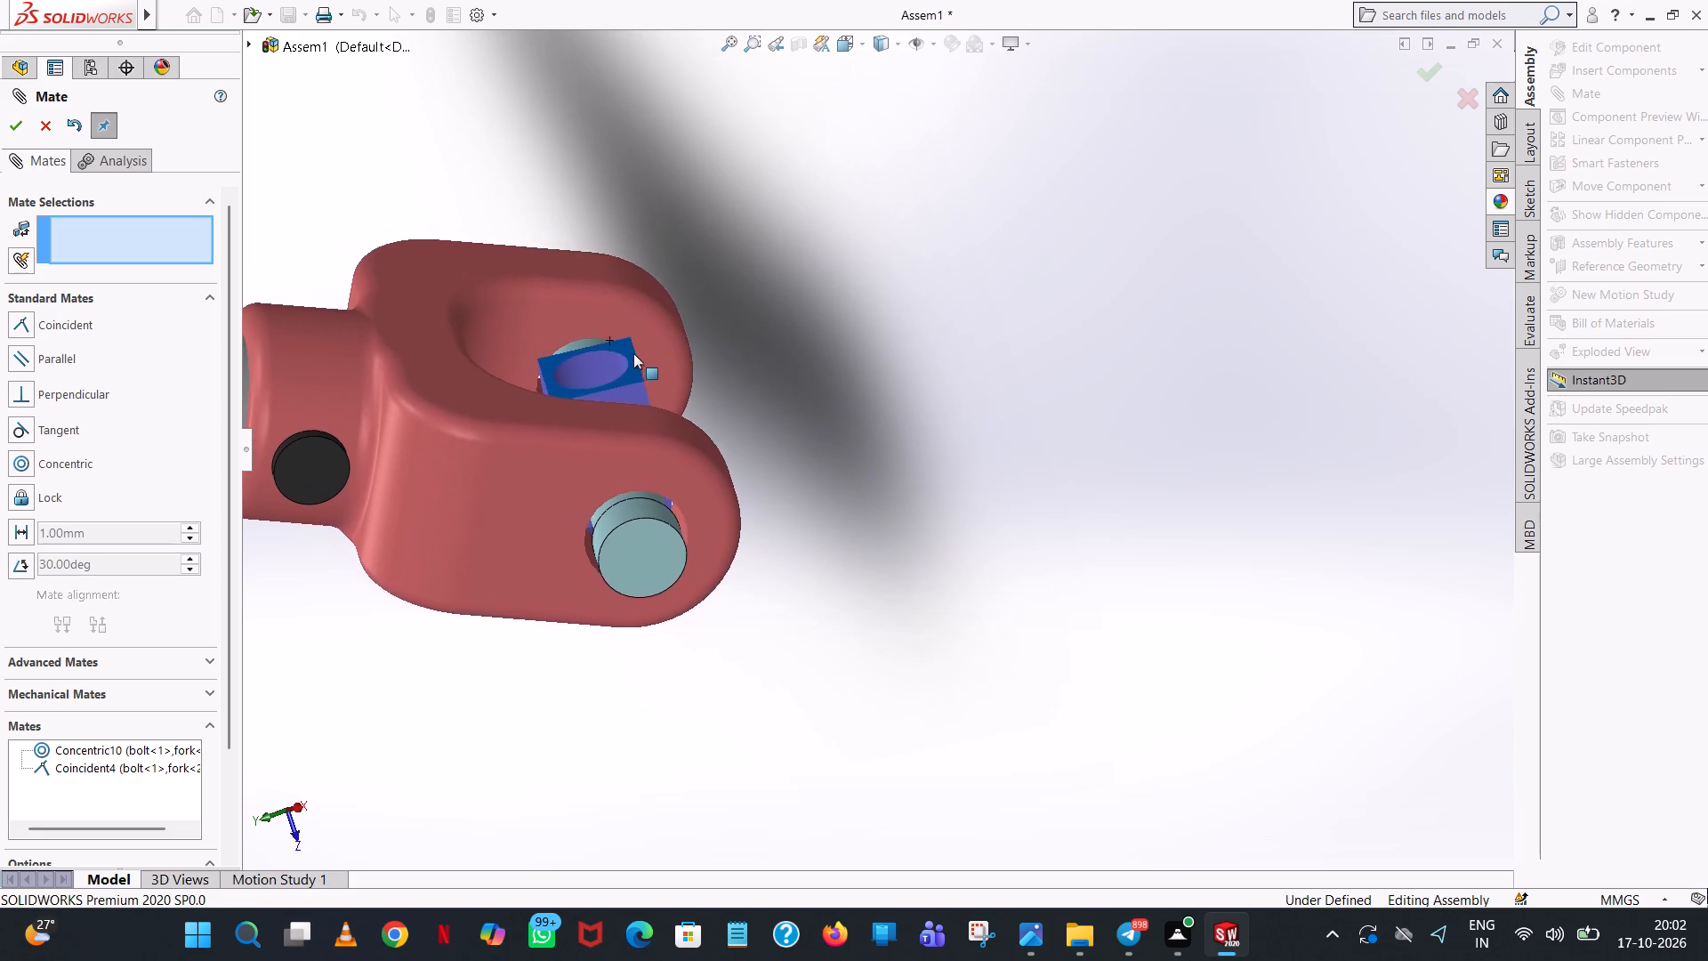
middle_drag(717, 429, 611, 560)
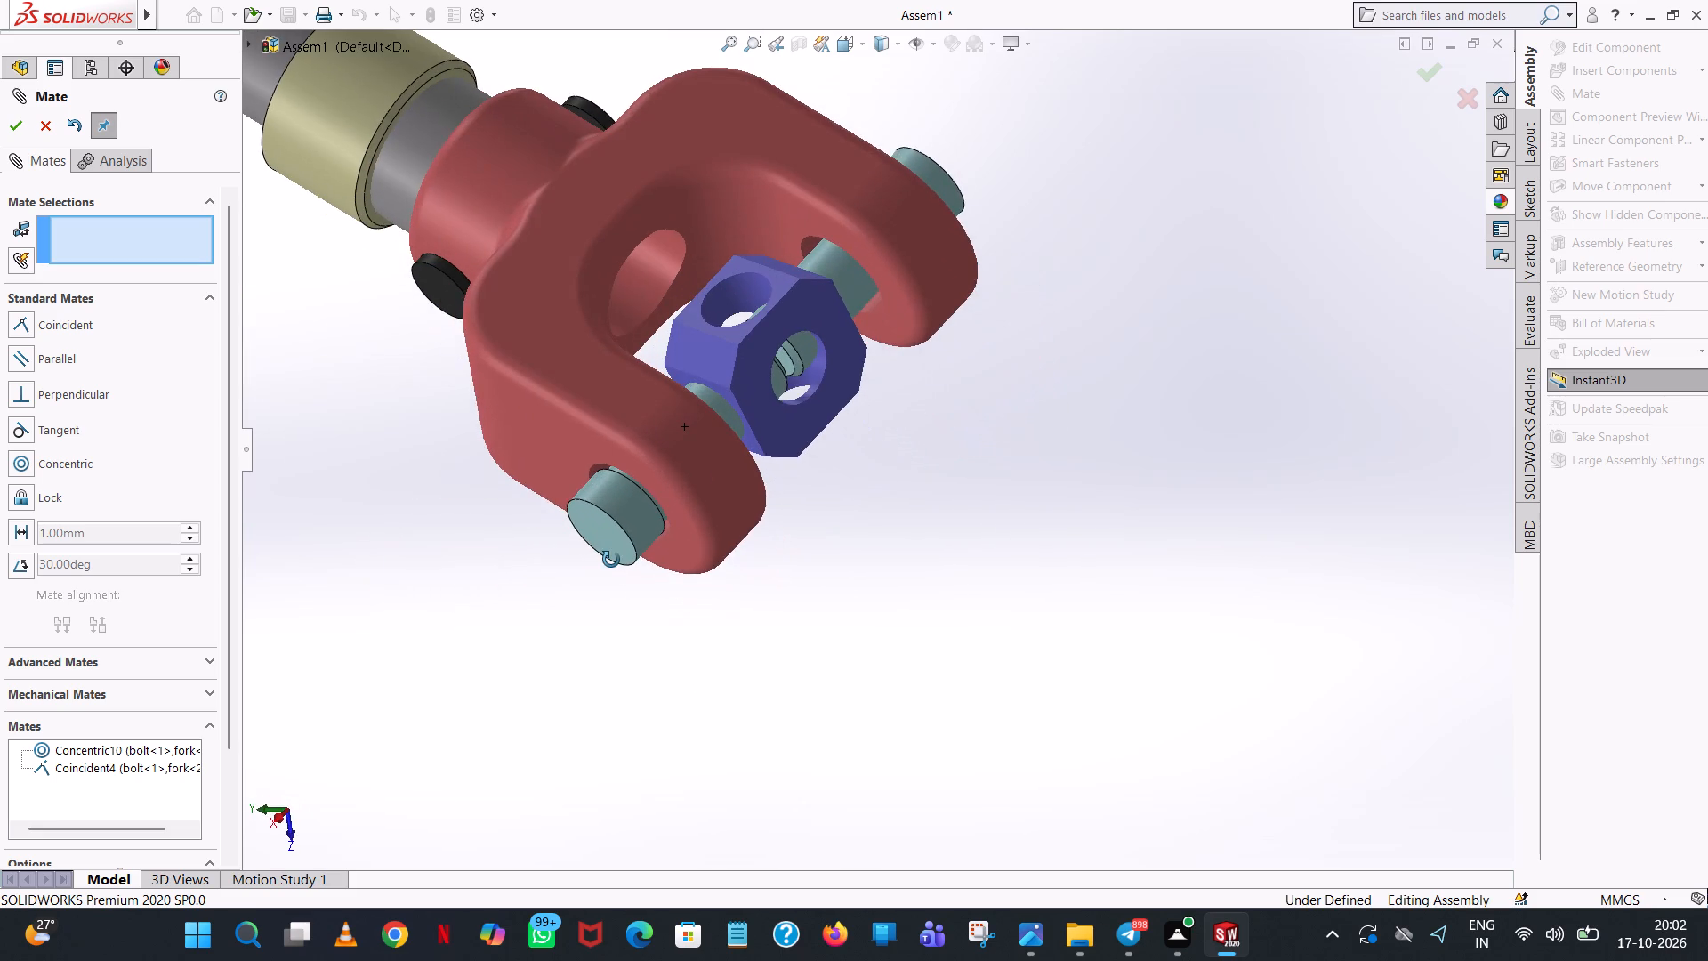
middle_drag(611, 560, 632, 649)
scroll(611, 559, up, 1)
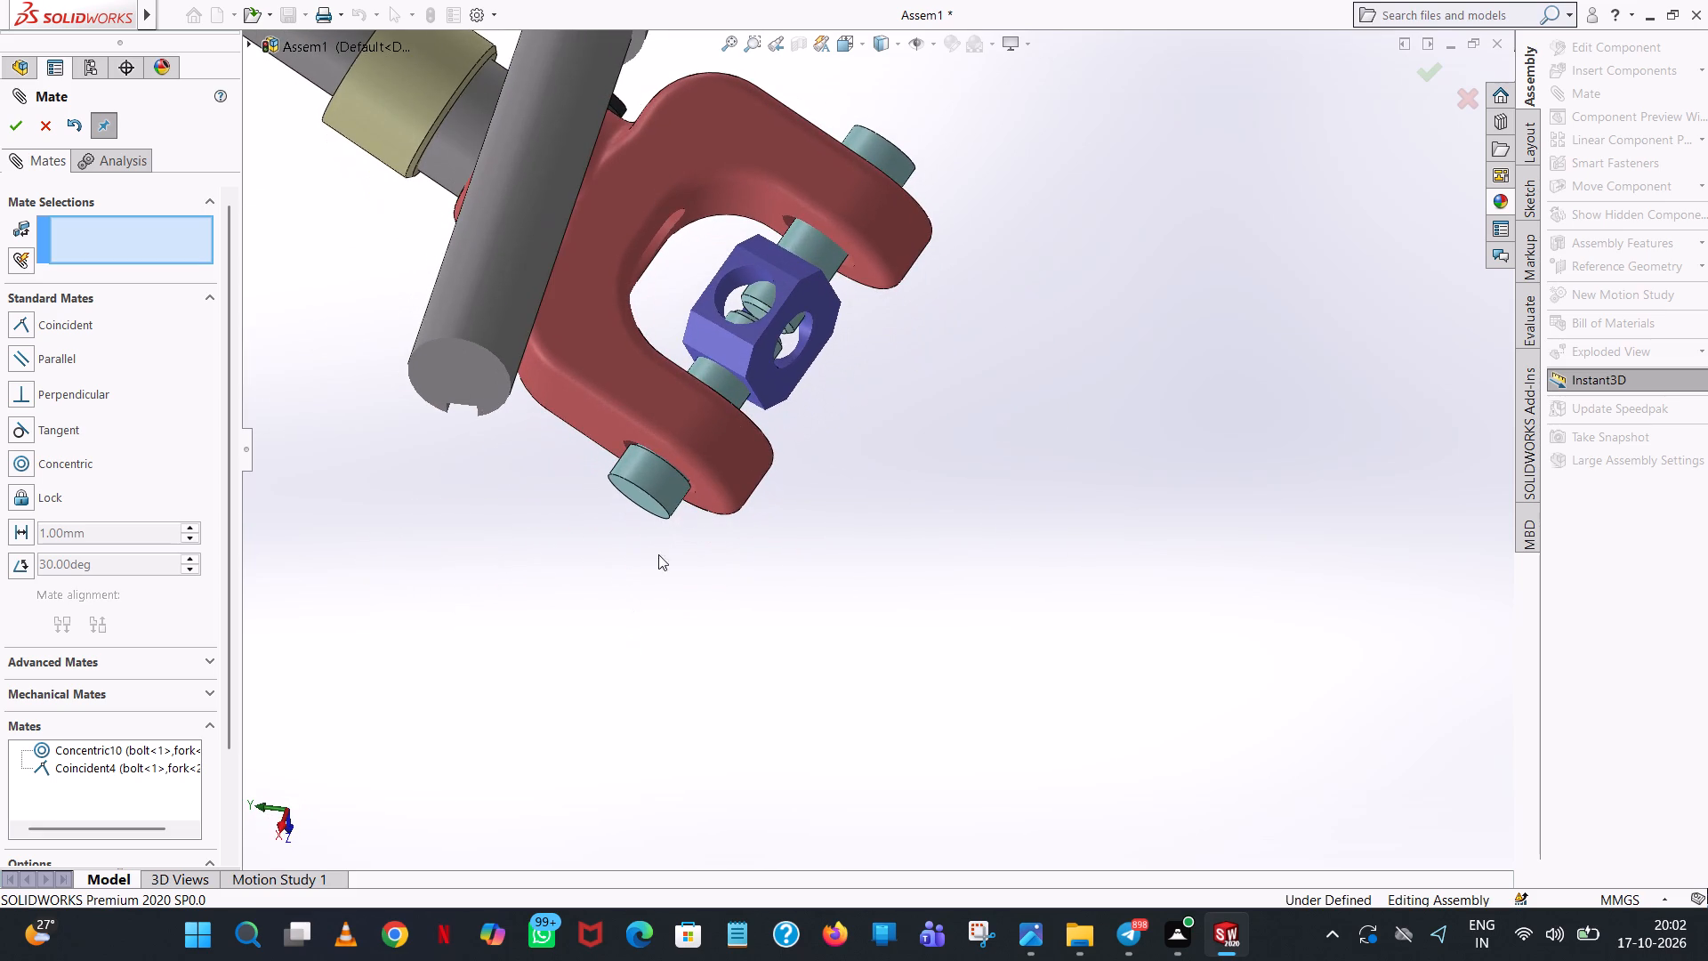
drag(795, 366, 824, 387)
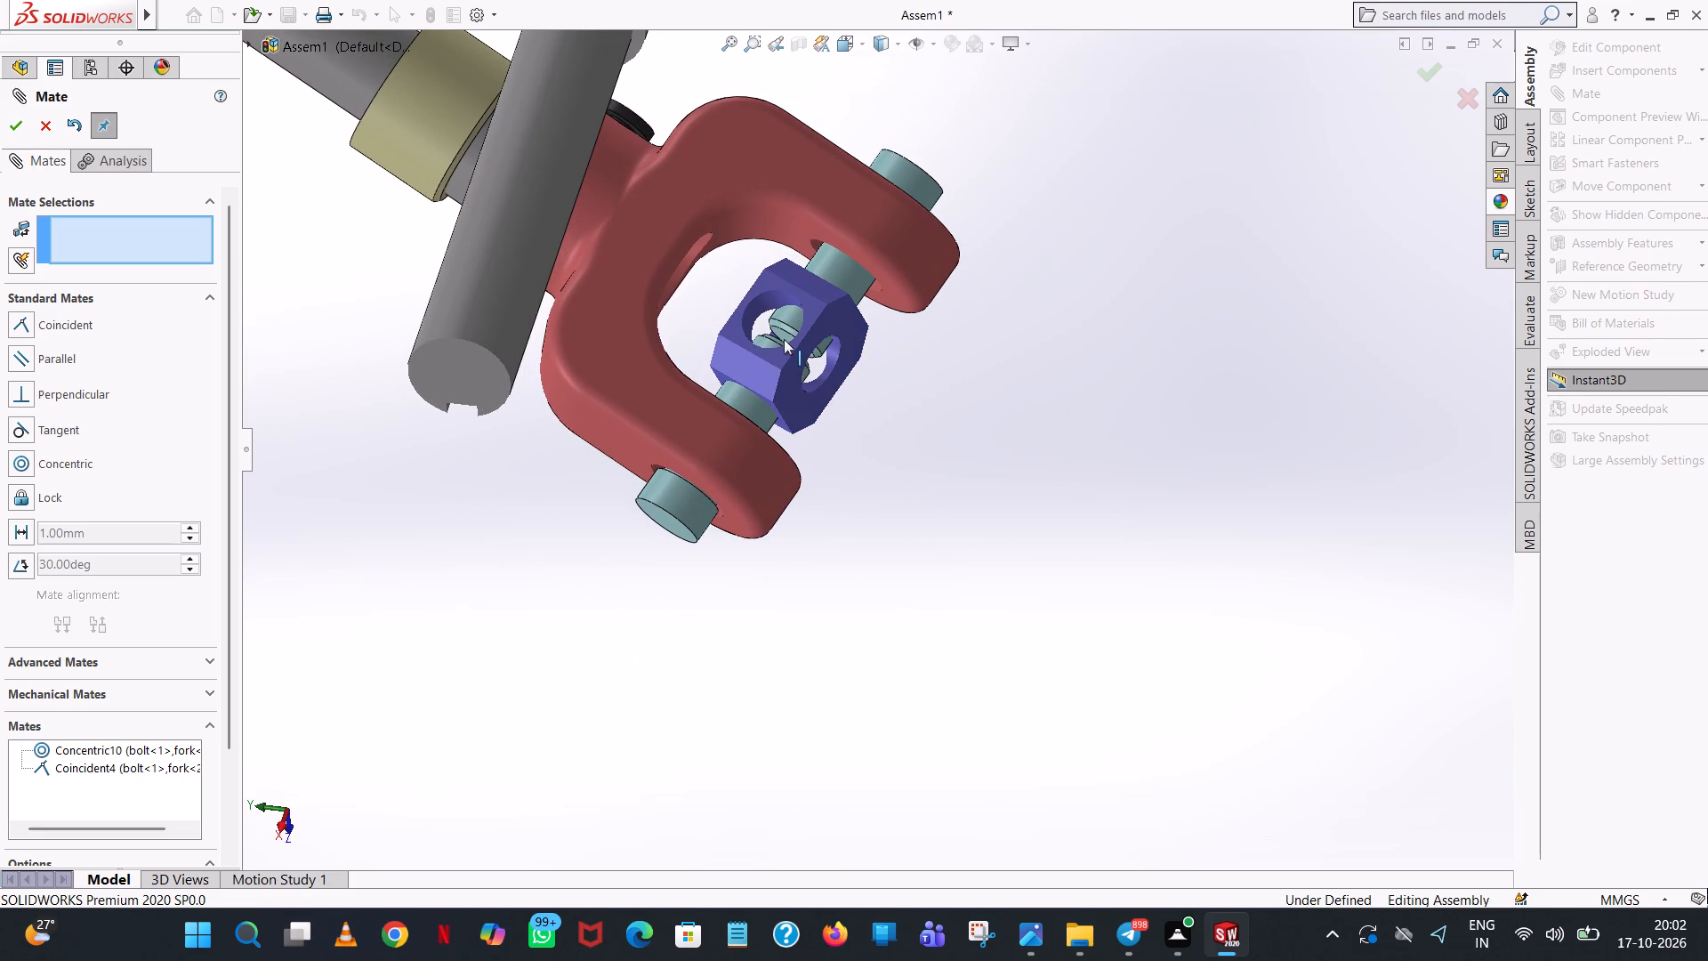
drag(769, 351, 806, 376)
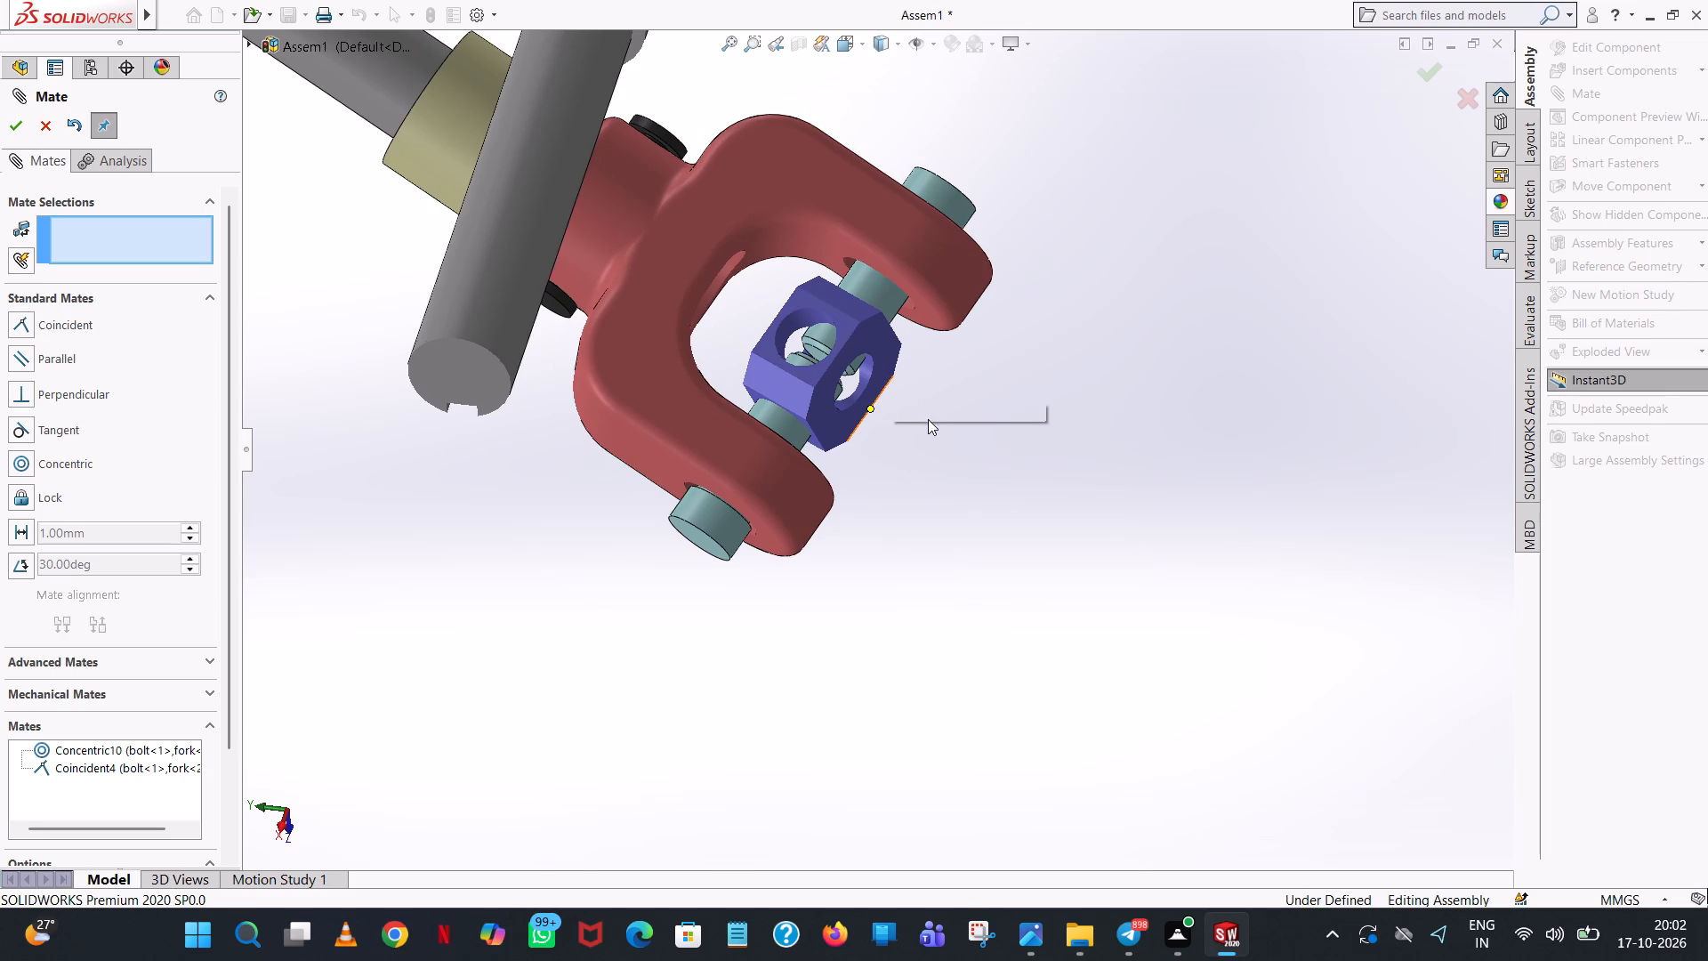
drag(781, 376, 868, 432)
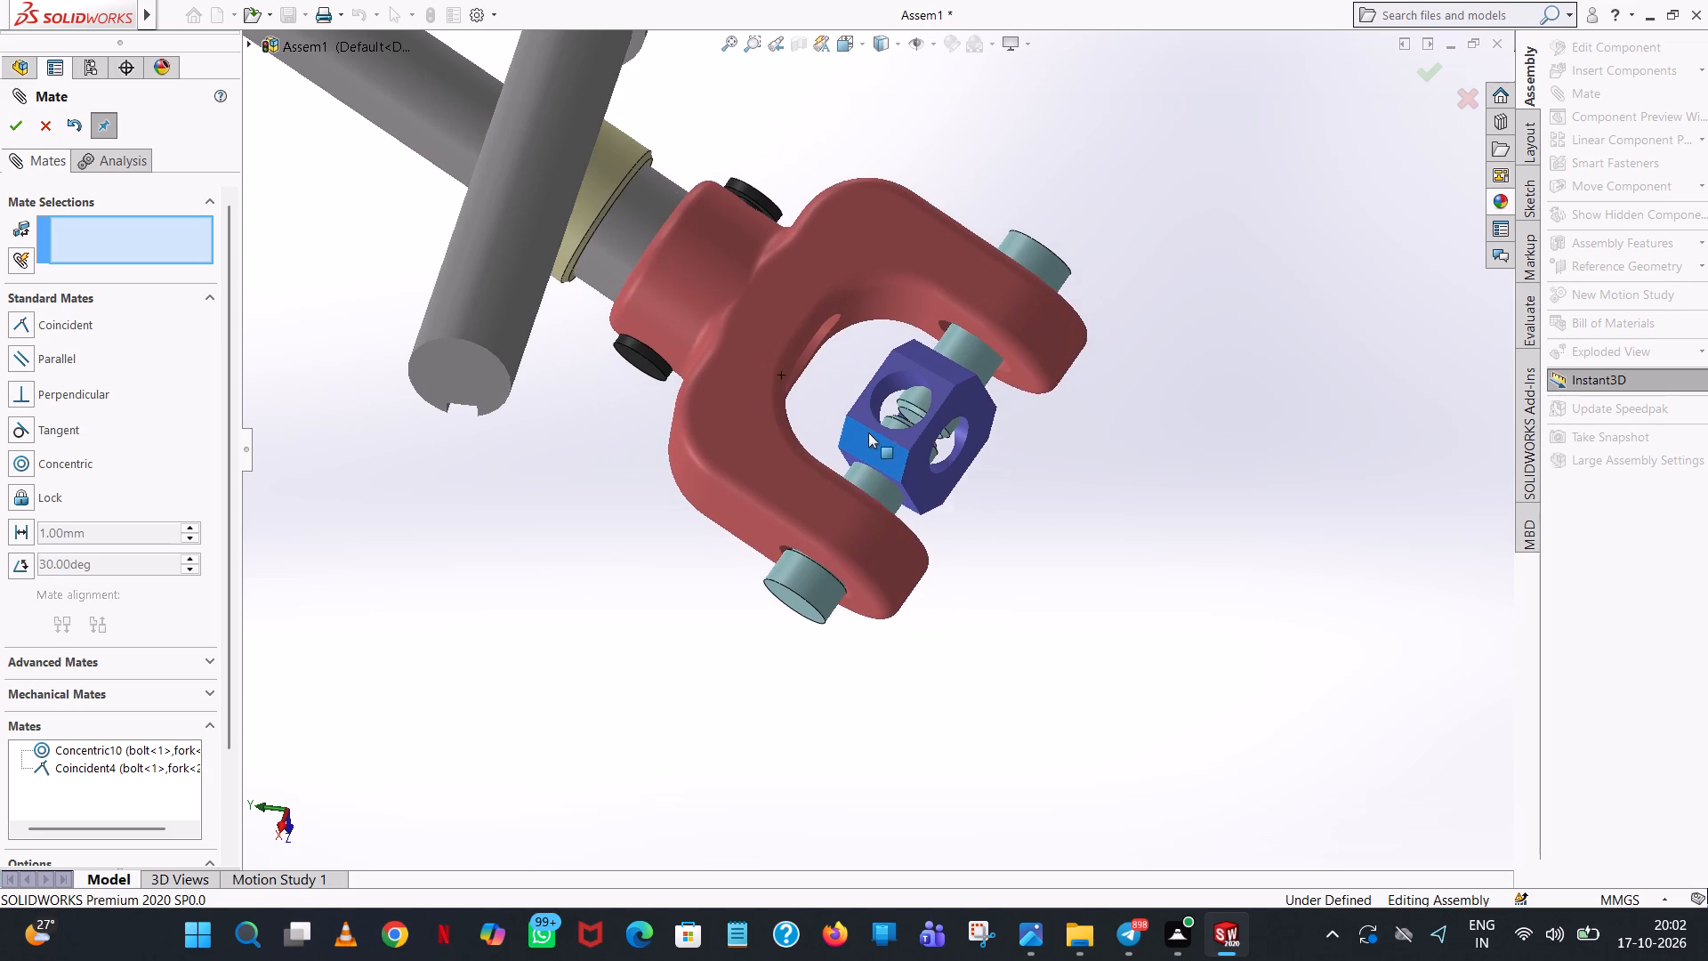
drag(868, 432, 866, 432)
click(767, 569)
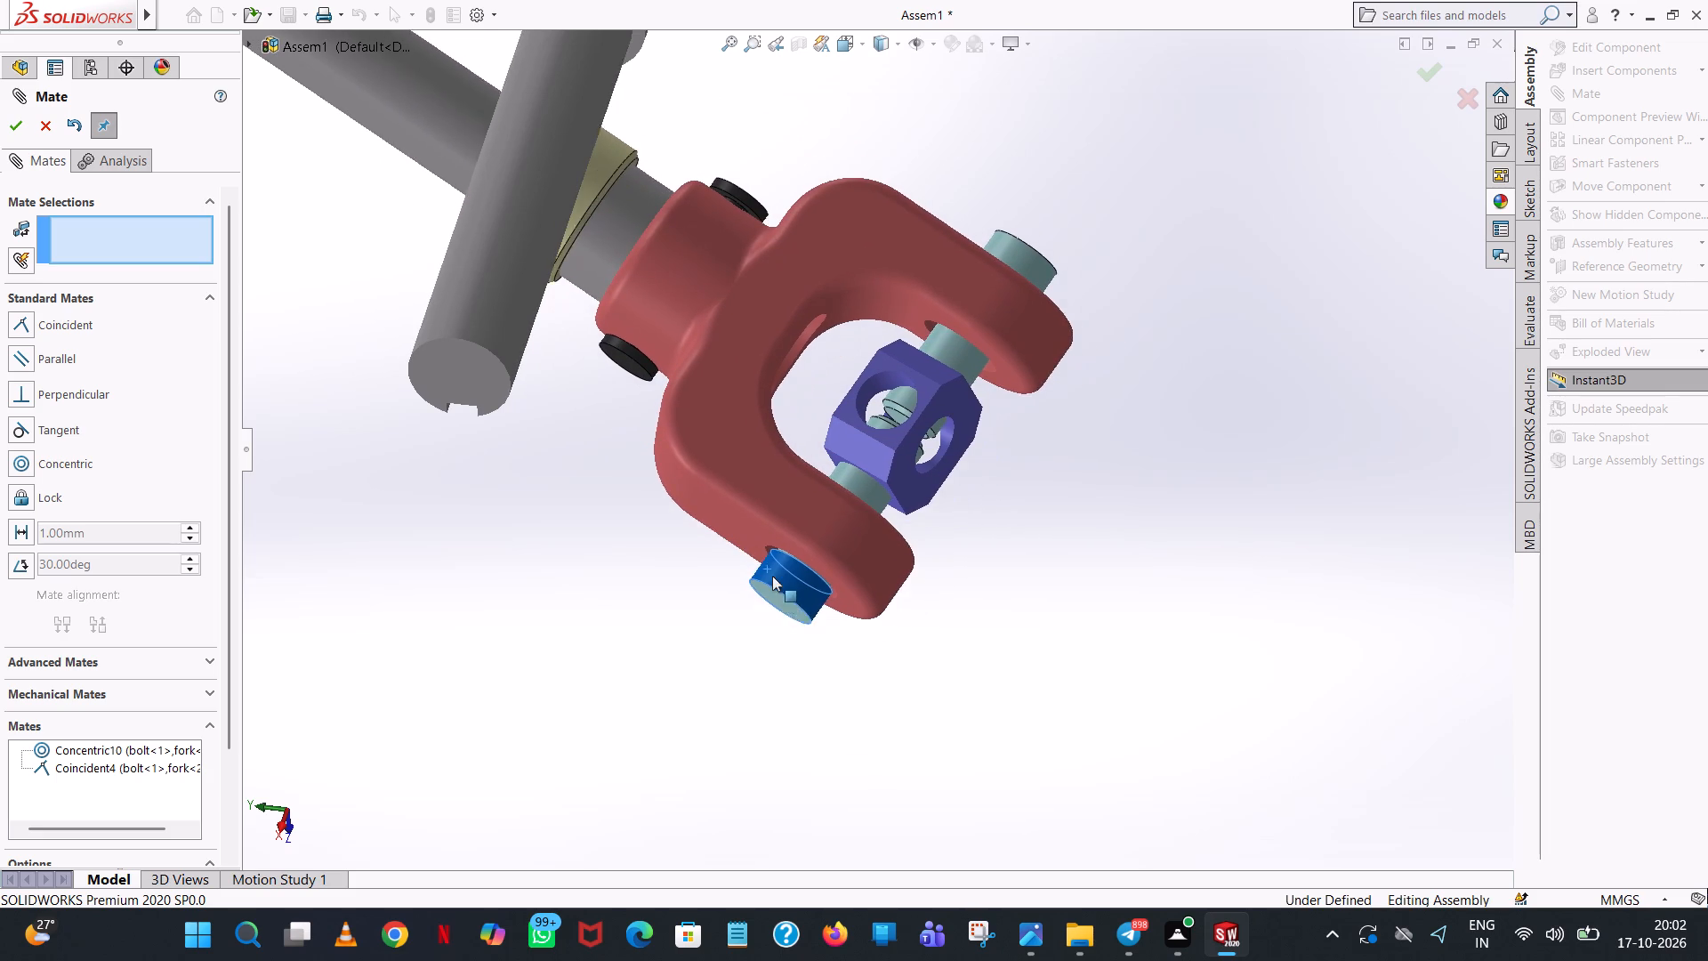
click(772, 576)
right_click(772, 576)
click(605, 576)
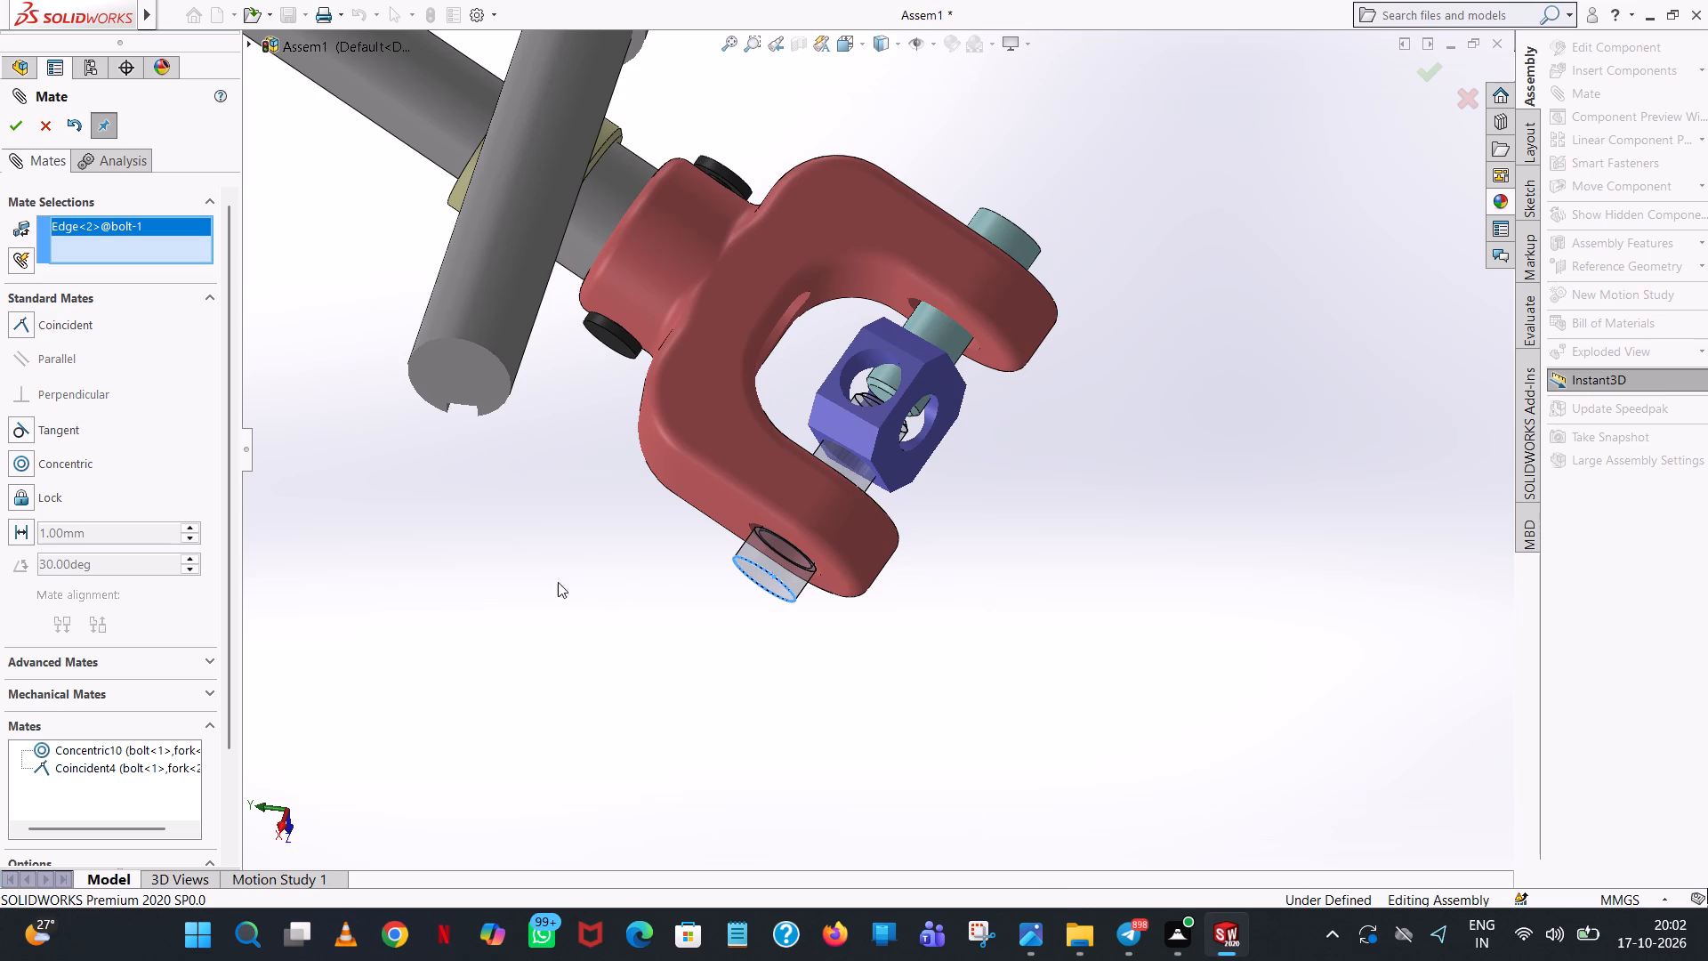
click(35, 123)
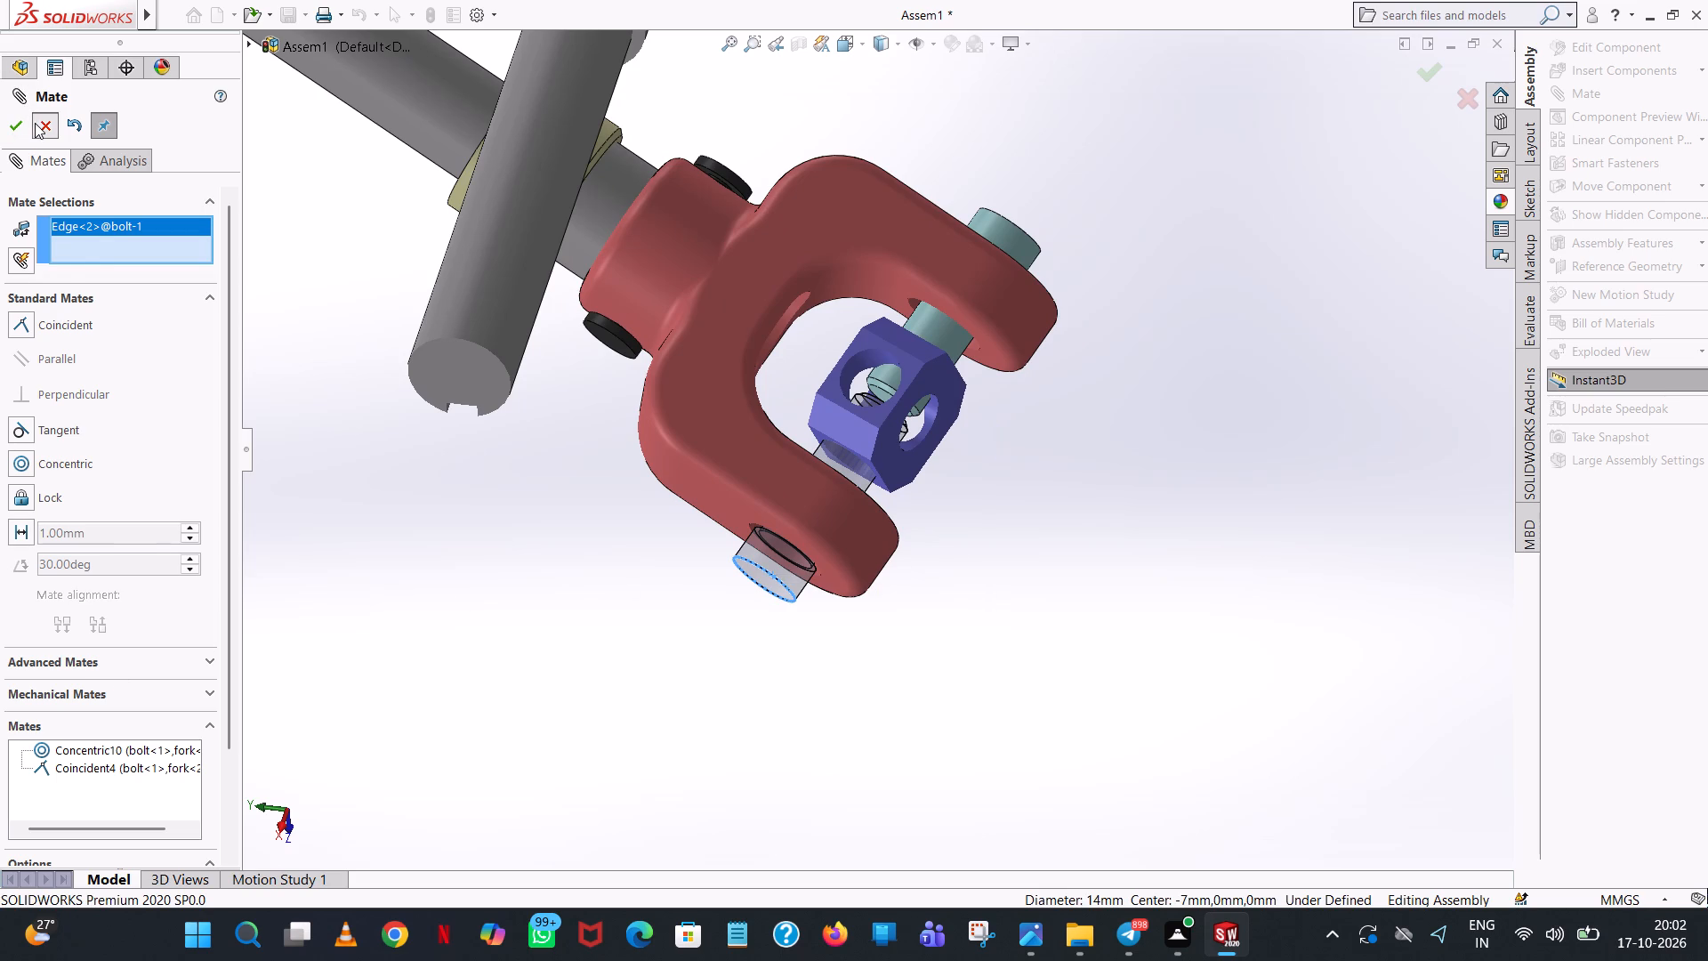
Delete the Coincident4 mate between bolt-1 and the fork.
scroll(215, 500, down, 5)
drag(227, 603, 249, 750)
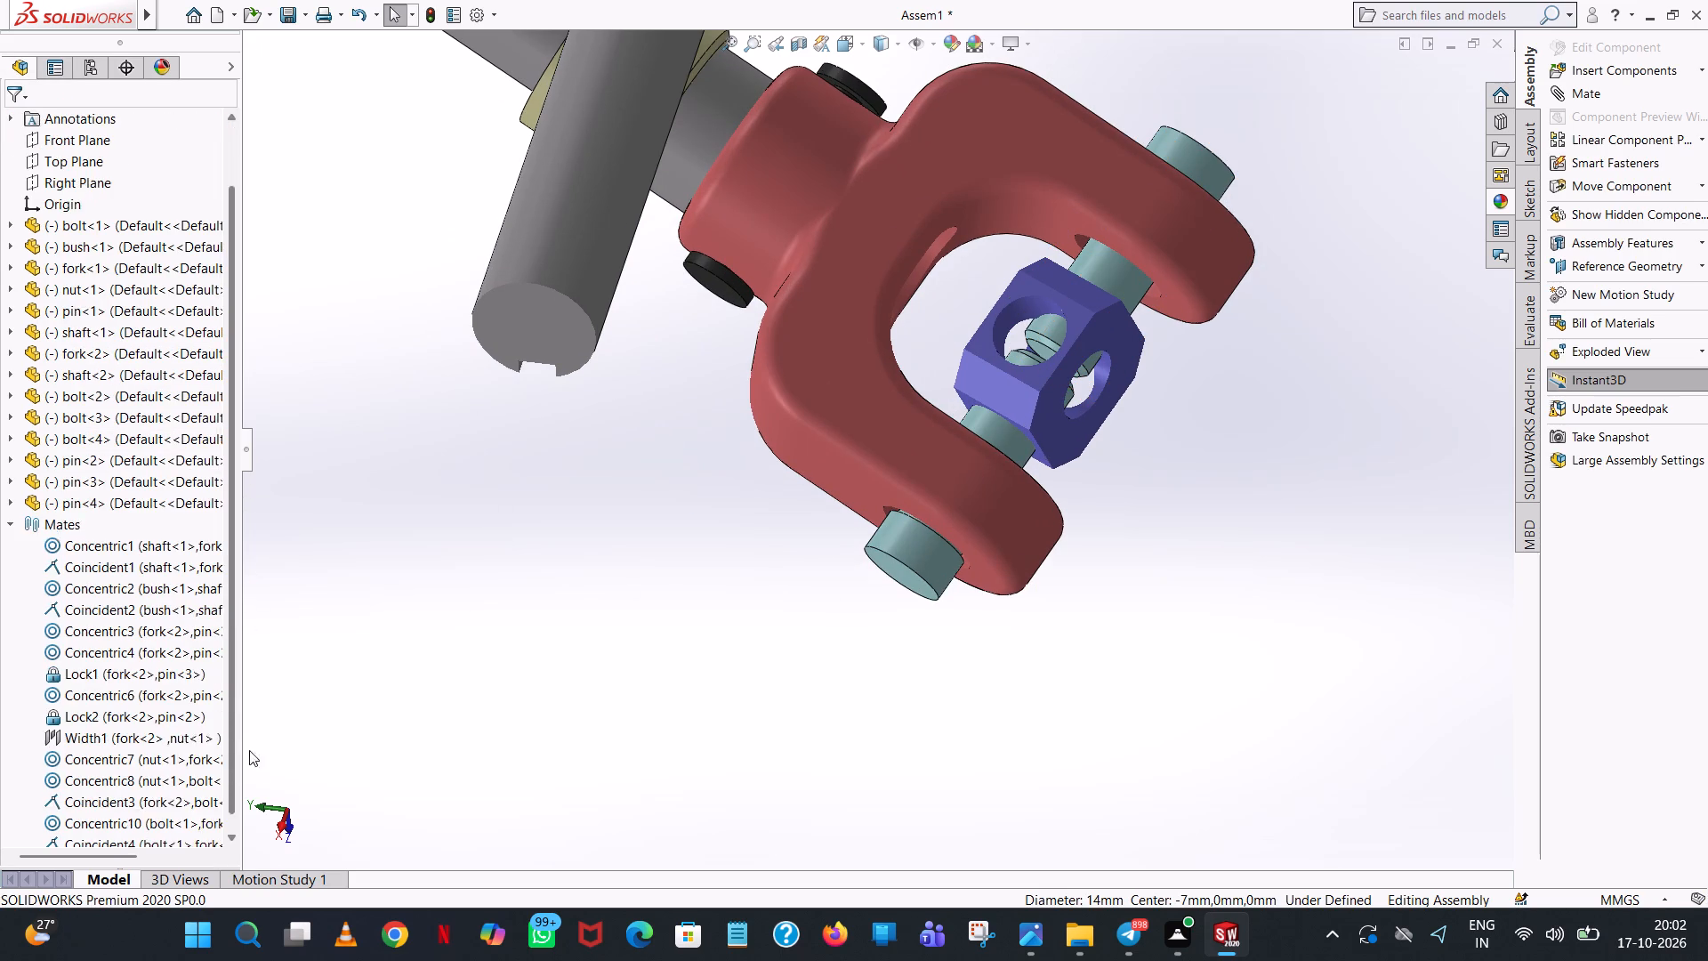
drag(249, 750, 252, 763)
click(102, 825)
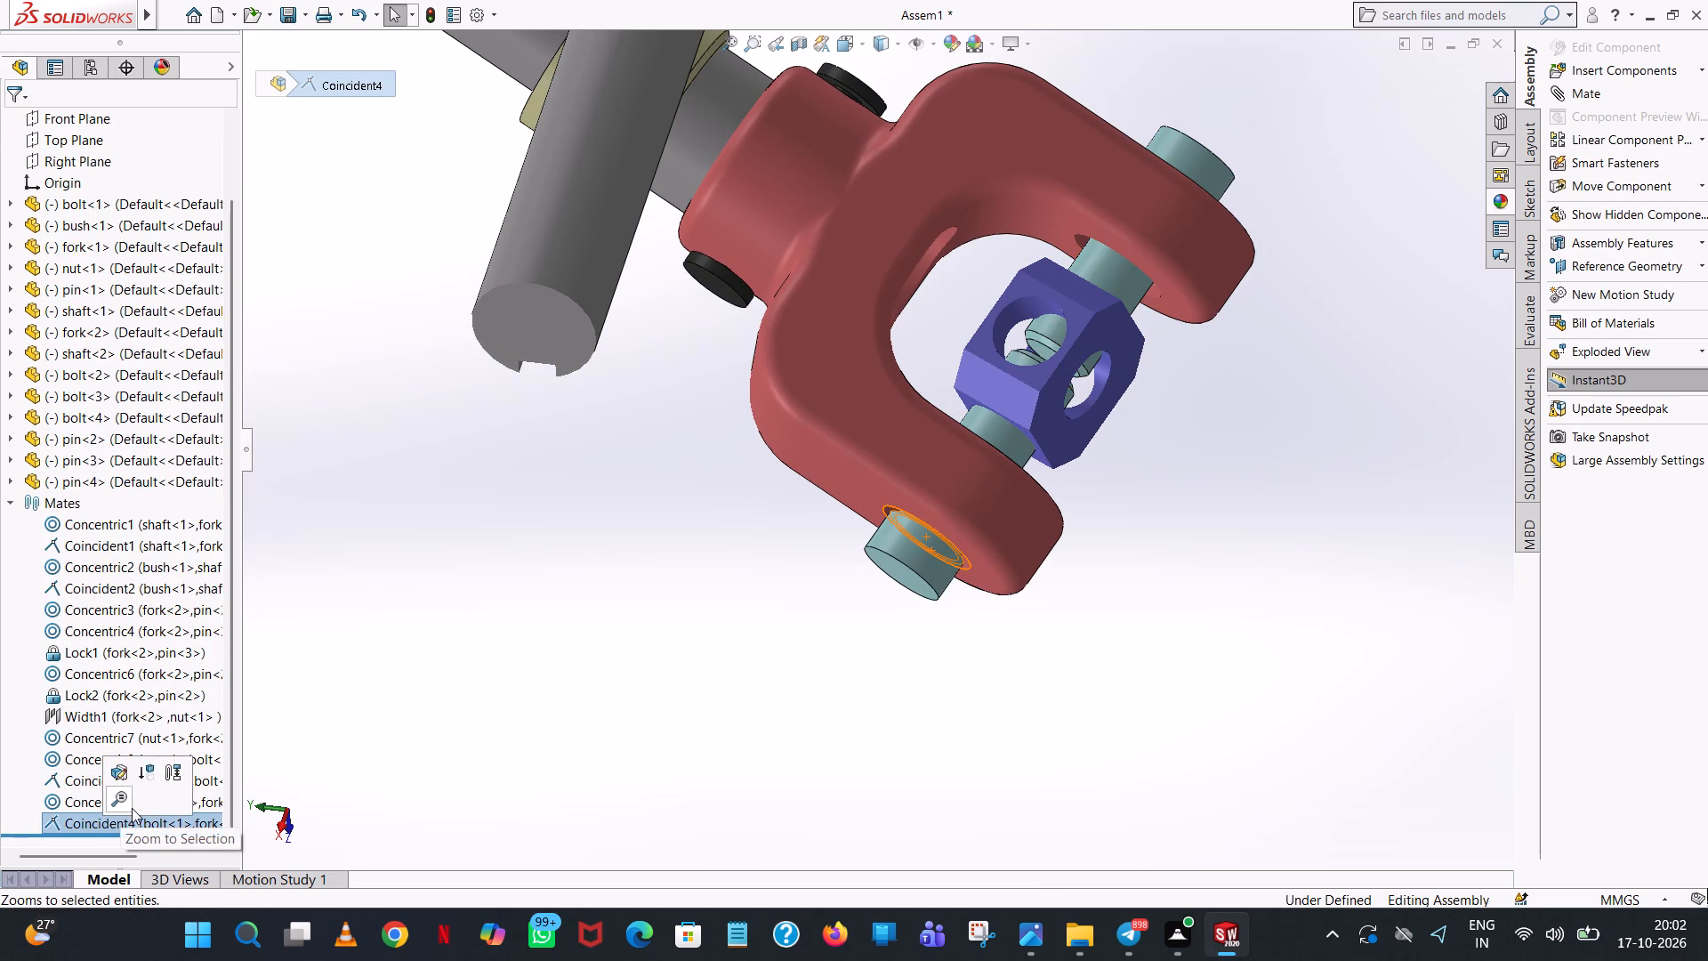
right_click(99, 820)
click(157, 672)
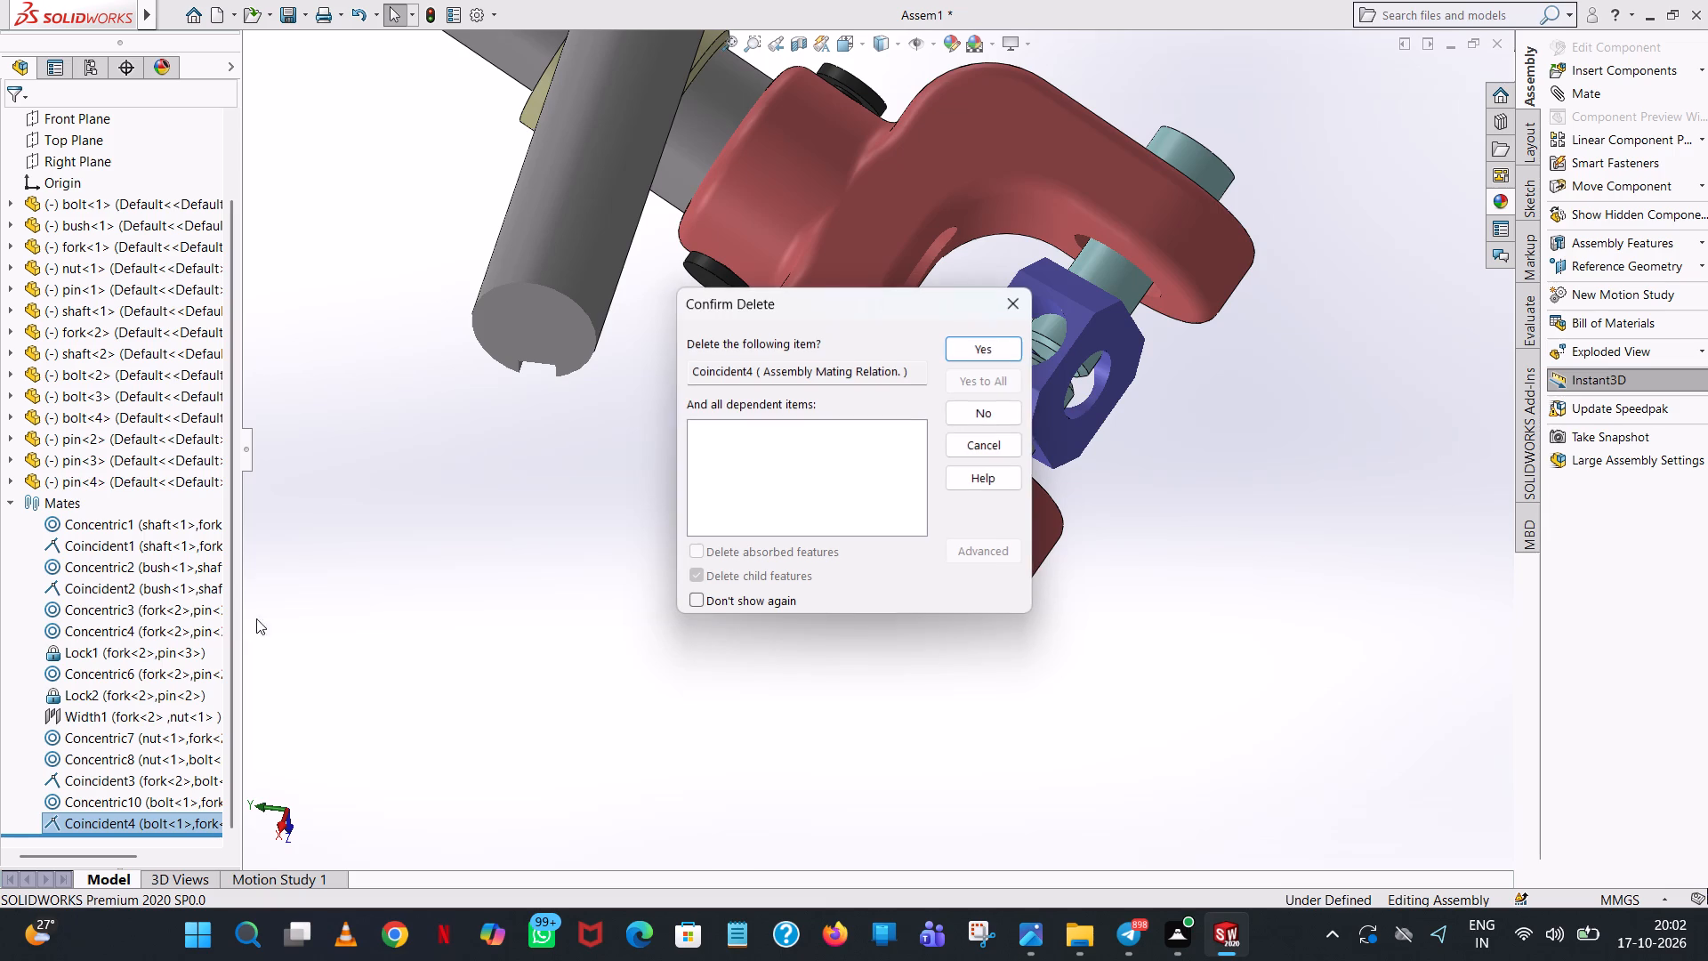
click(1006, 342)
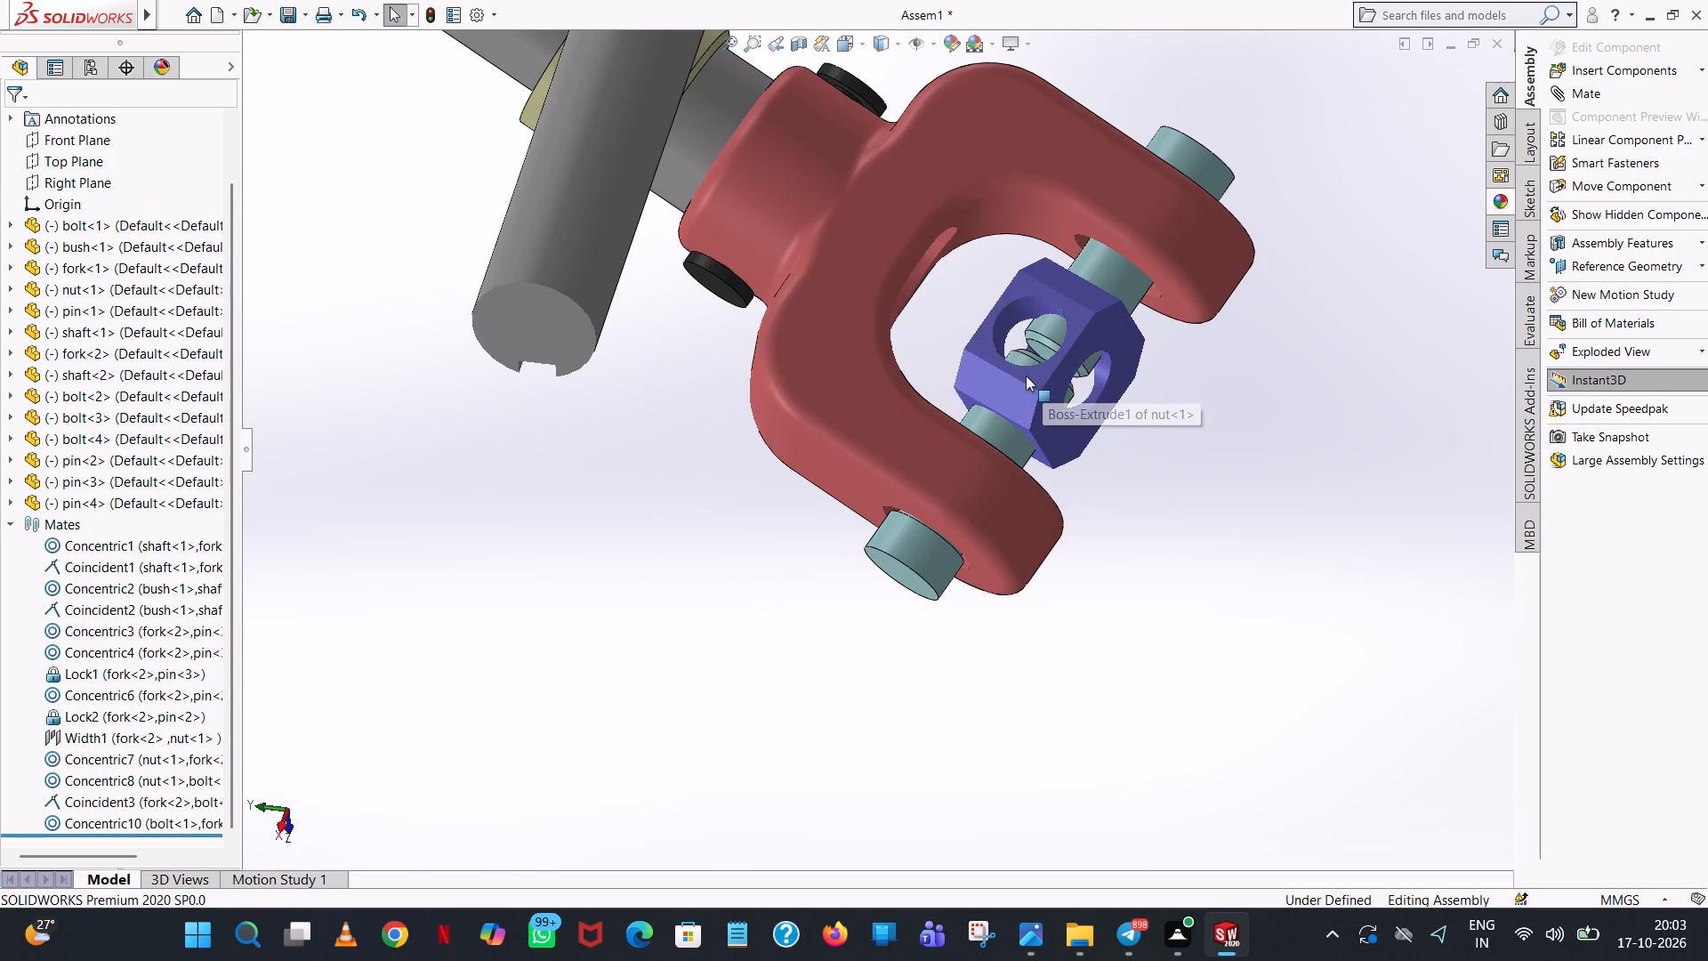
Test the nut's movement between the fork arms again by pulling it.
drag(1025, 376, 1038, 370)
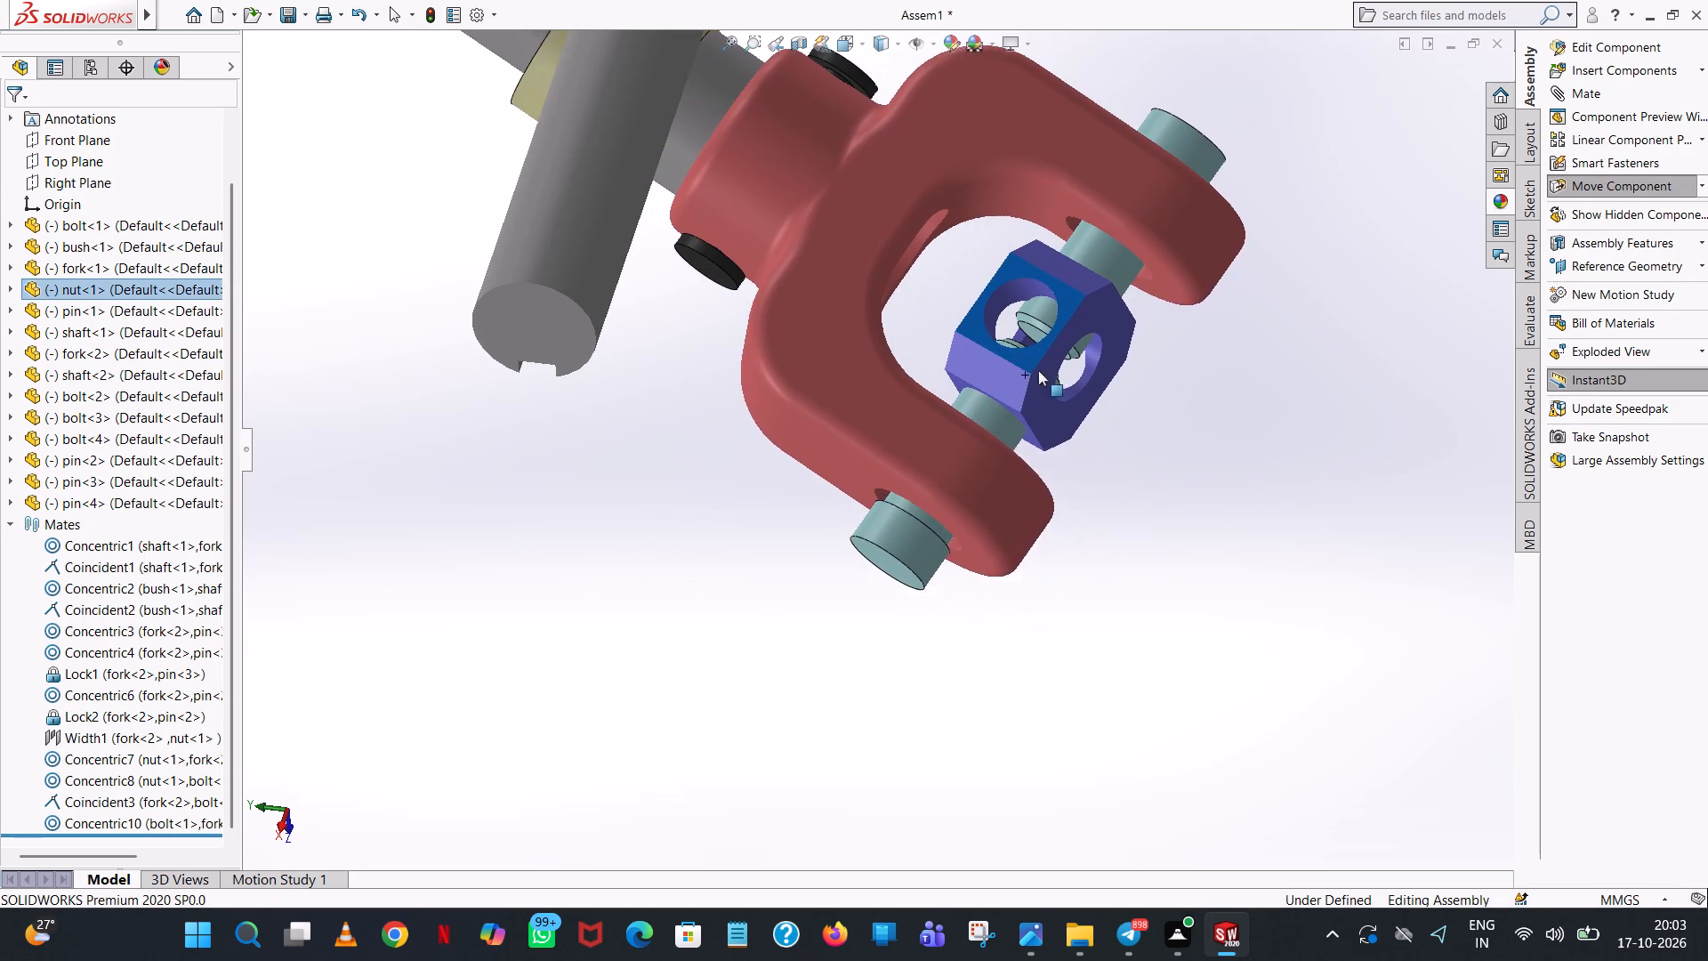
drag(1038, 370, 1034, 369)
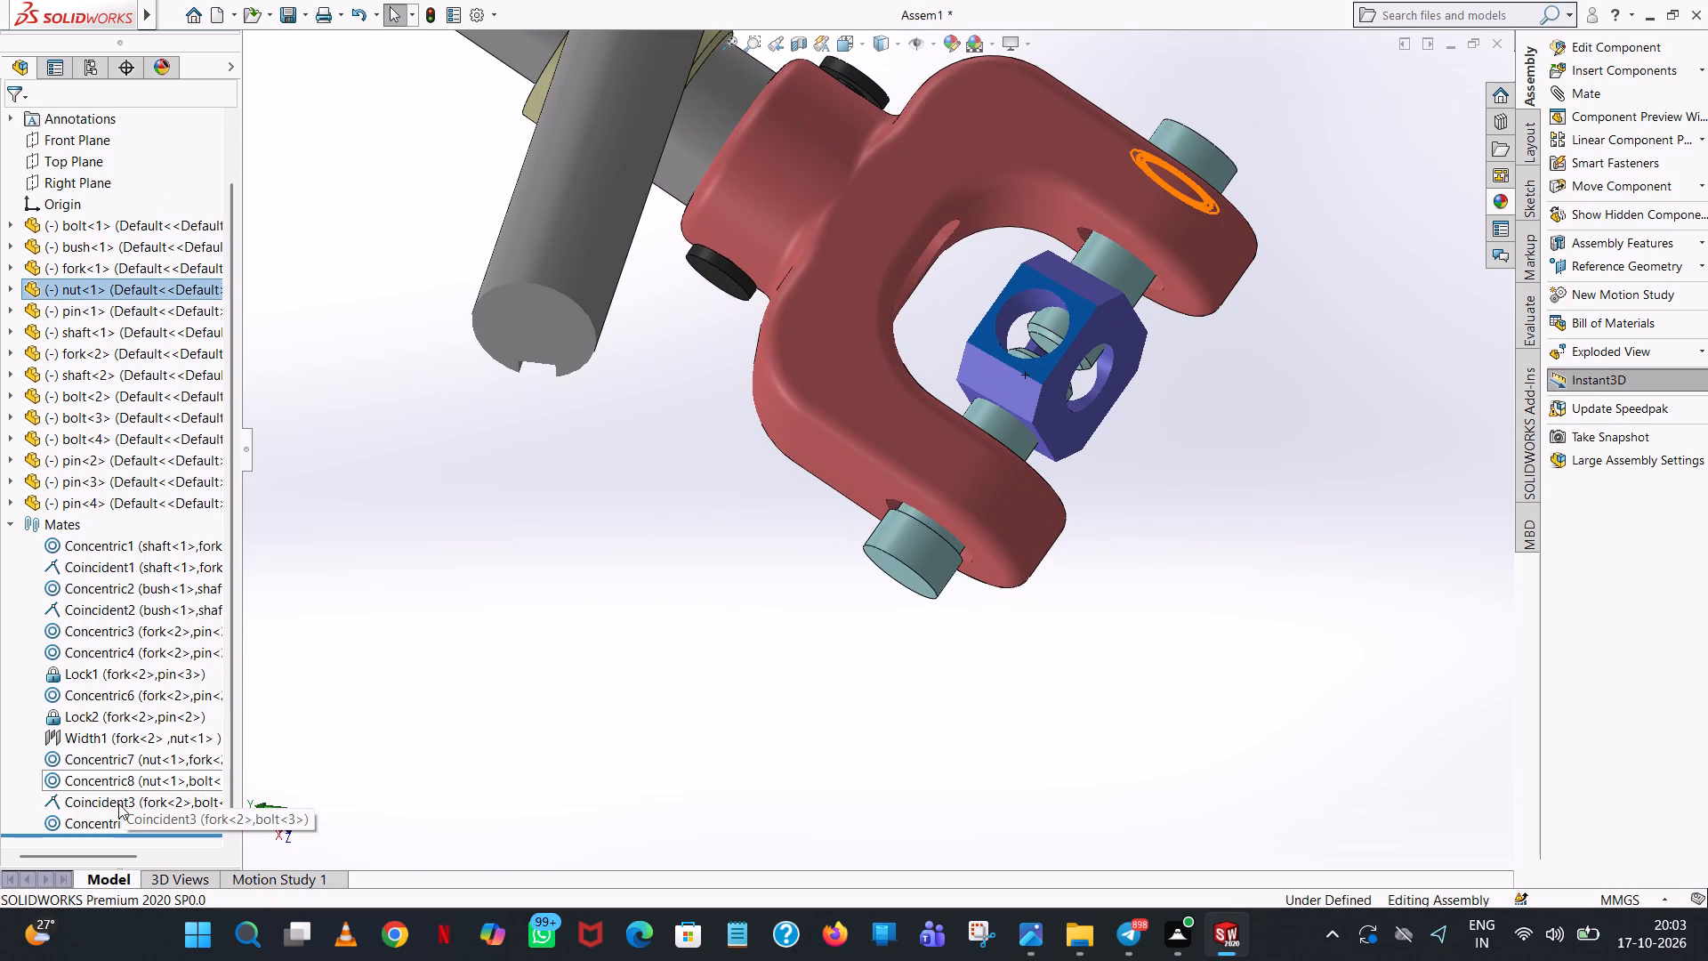
Delete the Coincident3 mate between fork-2 and bolt-3.
click(118, 804)
right_click(118, 804)
click(196, 670)
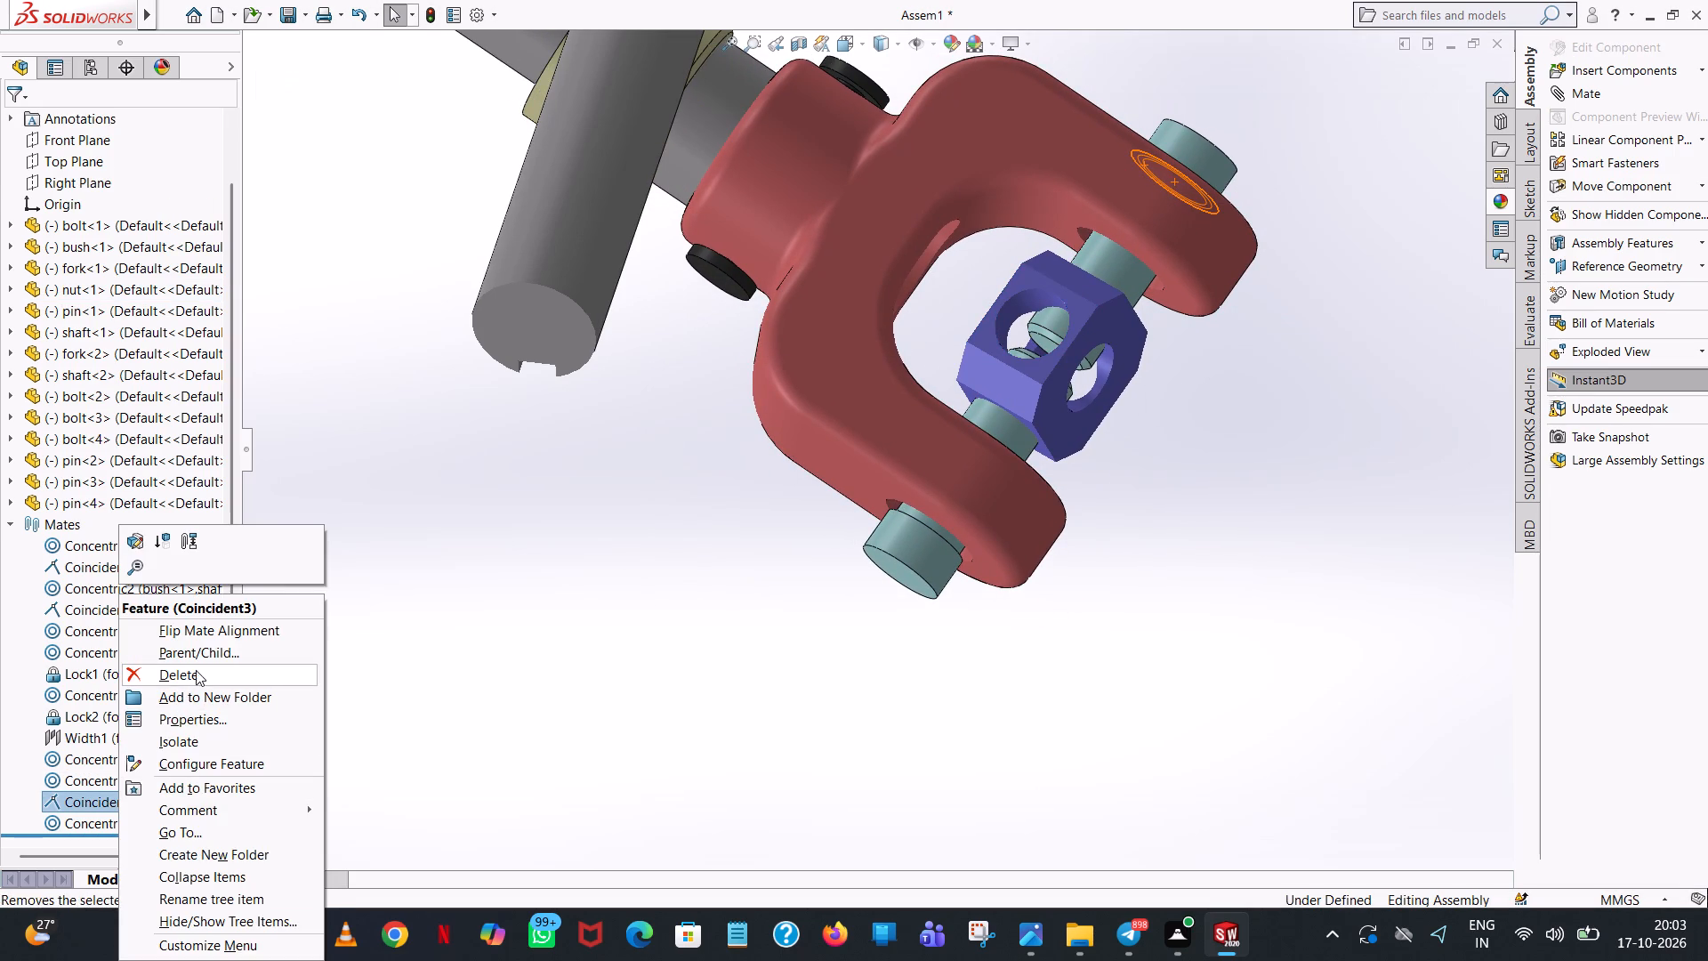
click(984, 349)
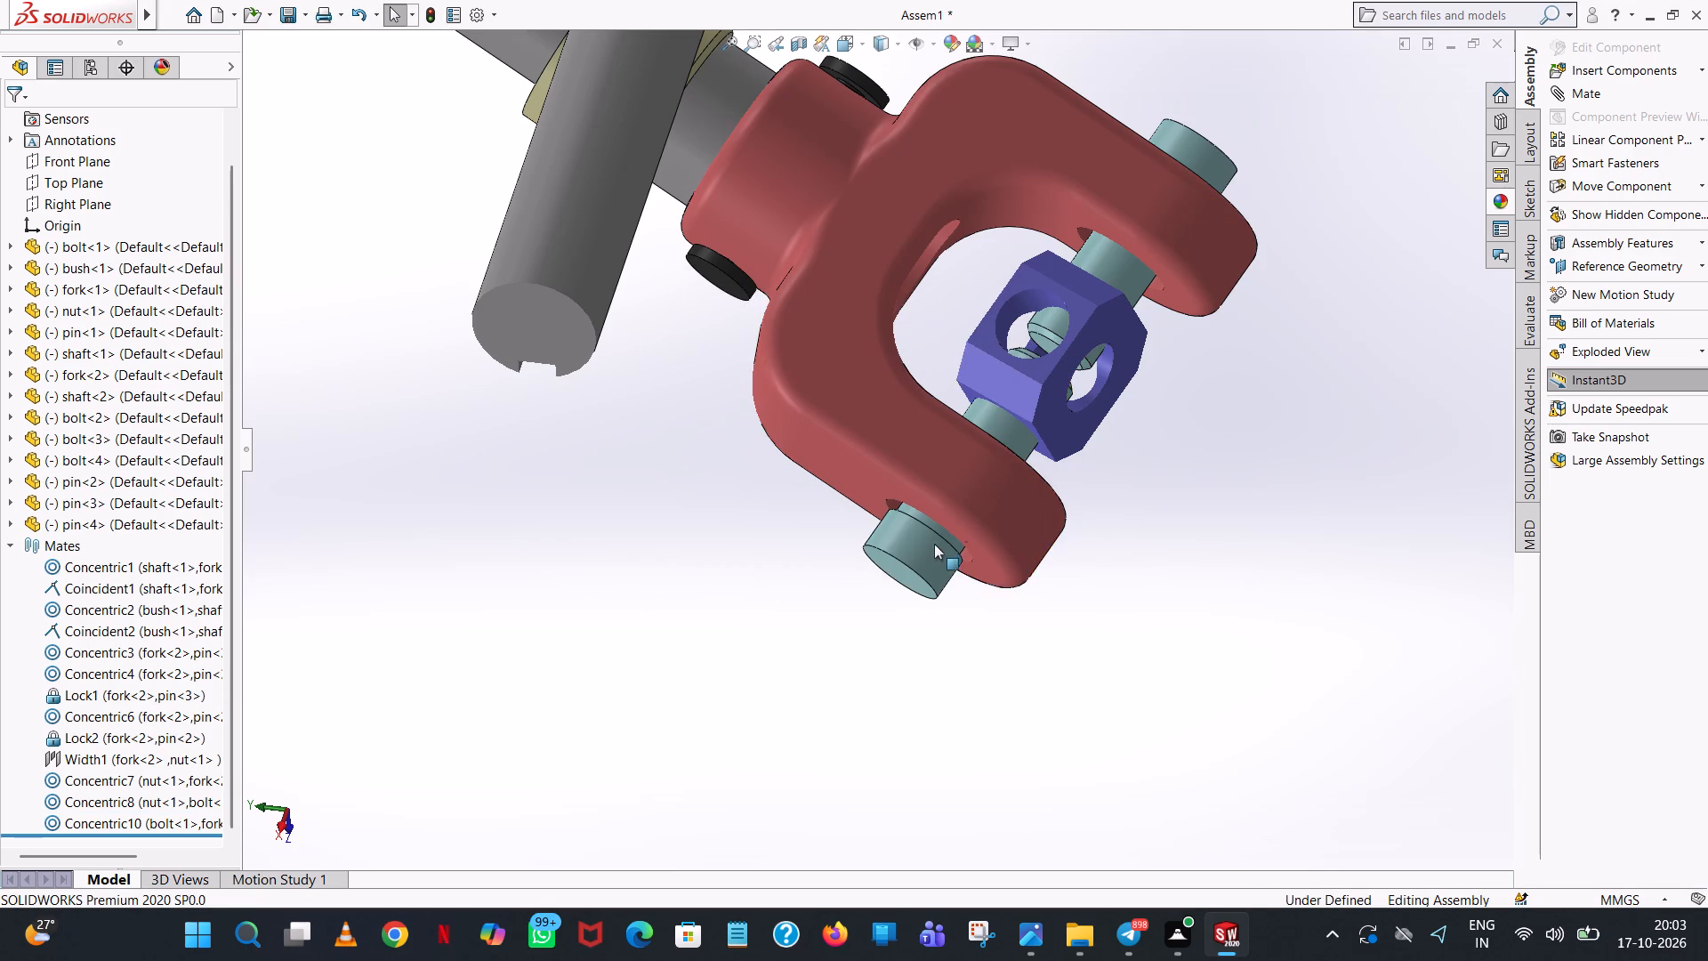
Test how bolt-1 and the nut move in the fork by pulling each of them.
drag(923, 551, 942, 566)
drag(1019, 382, 1087, 413)
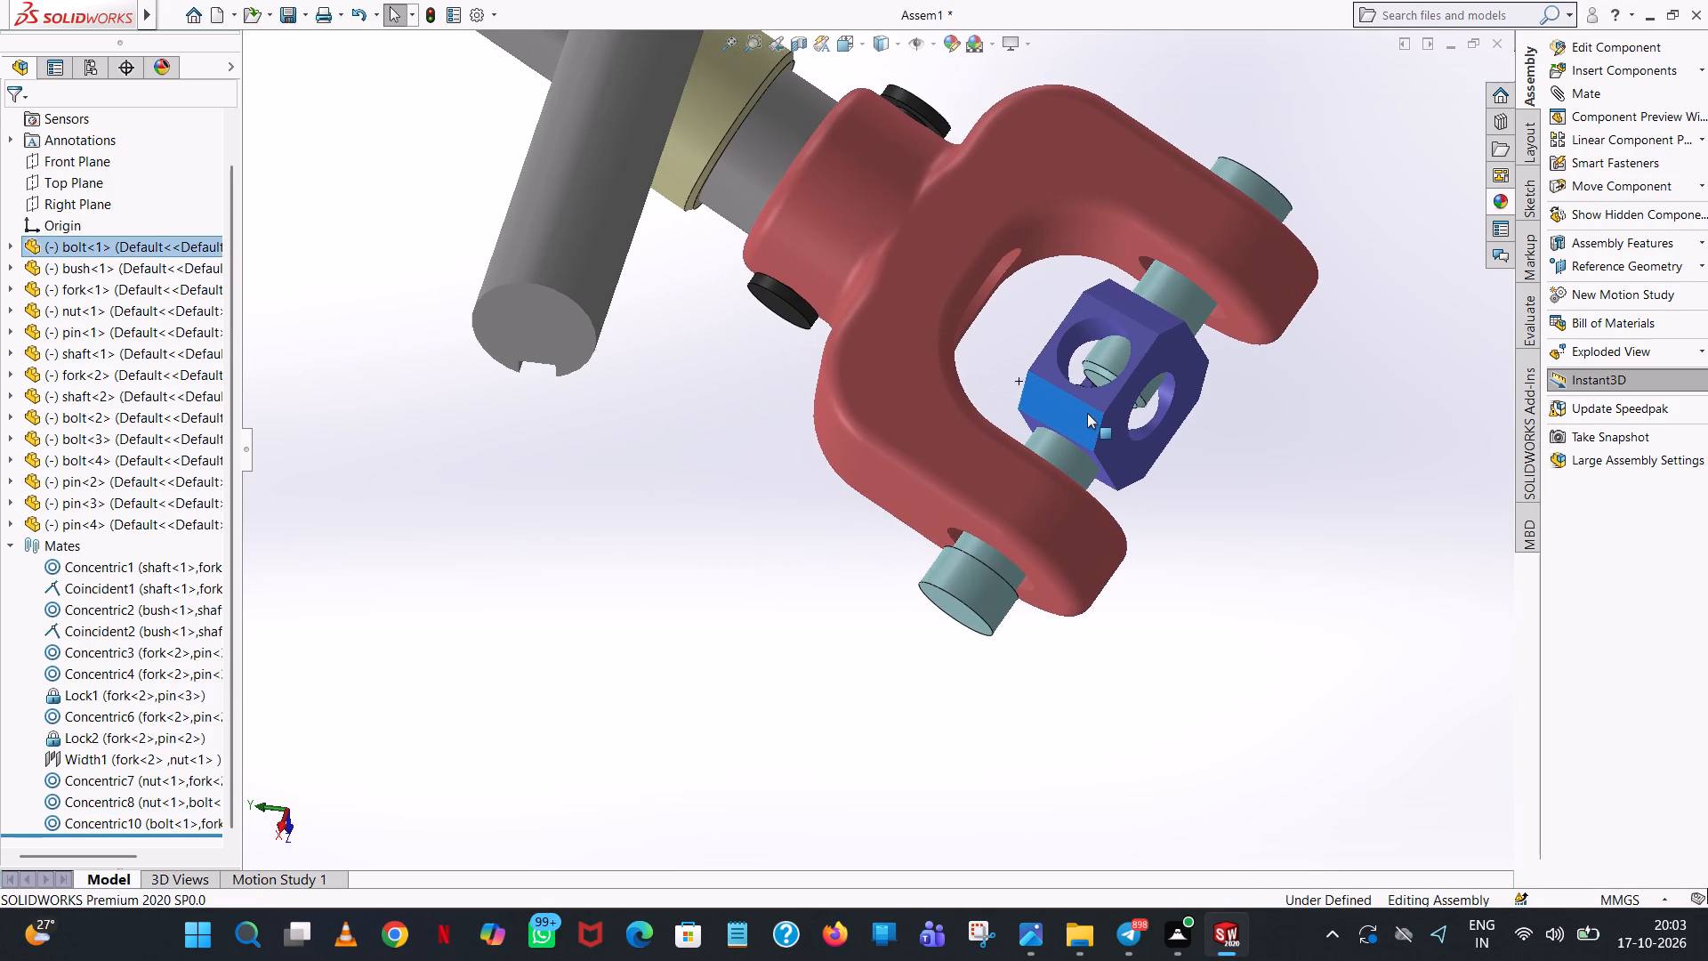
drag(1087, 413, 1050, 391)
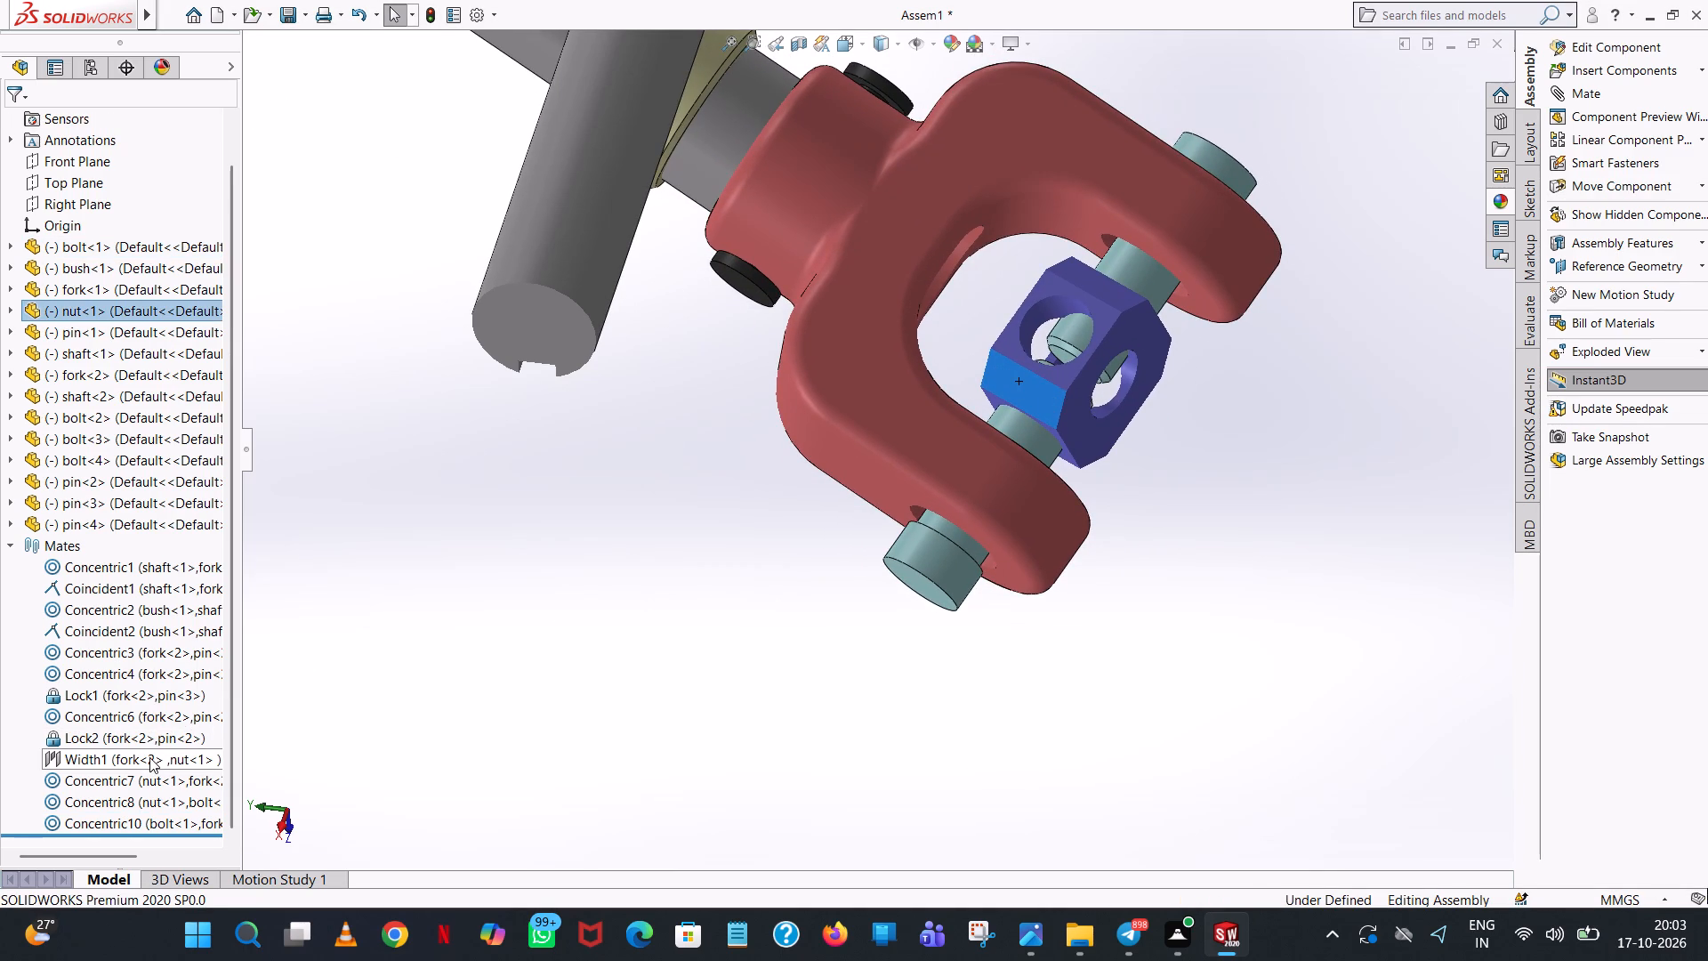
Delete the Concentric7 mate between the nut and fork-2.
click(127, 779)
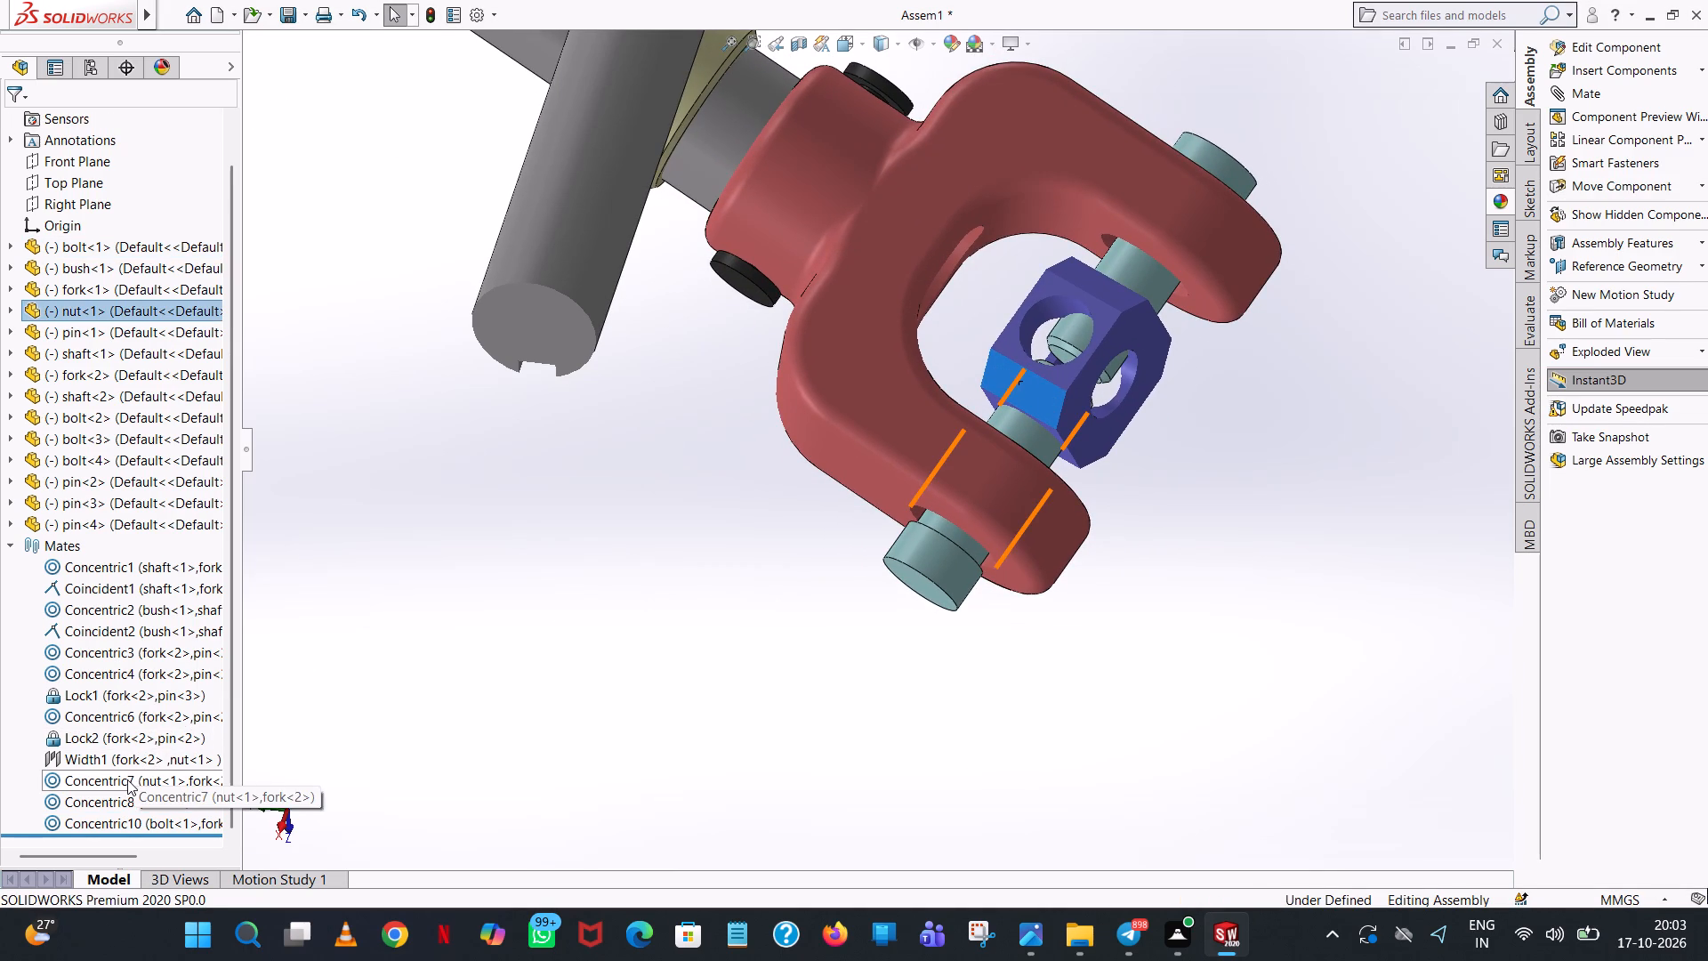
right_click(127, 779)
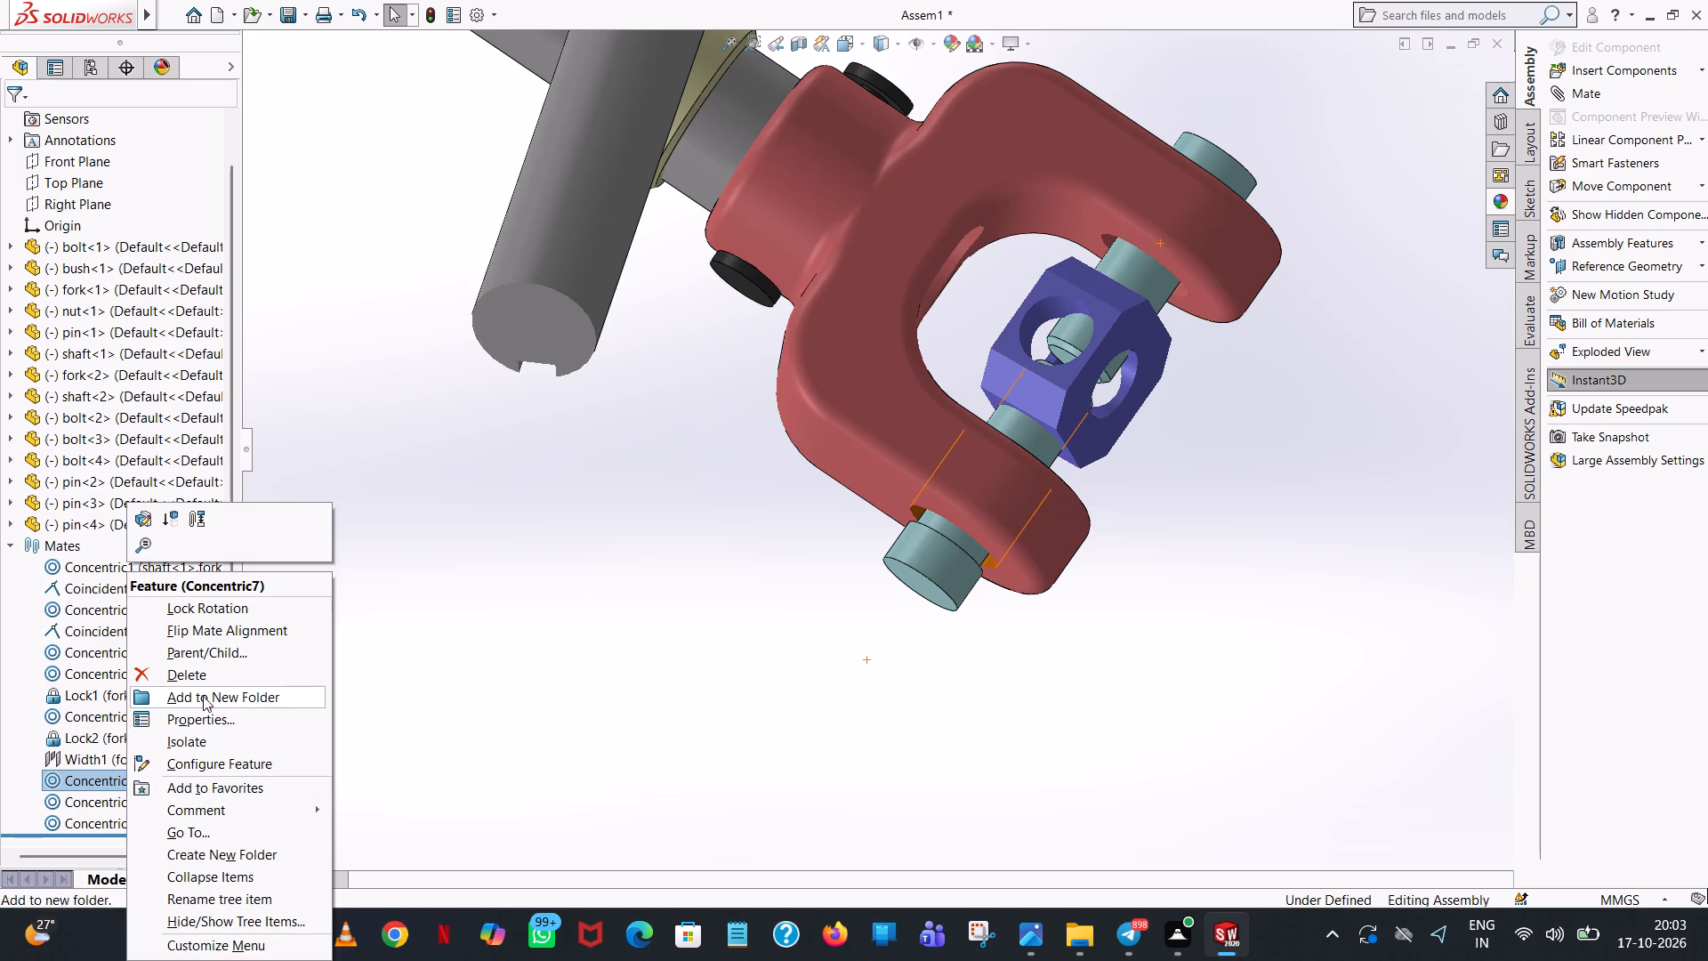
click(205, 677)
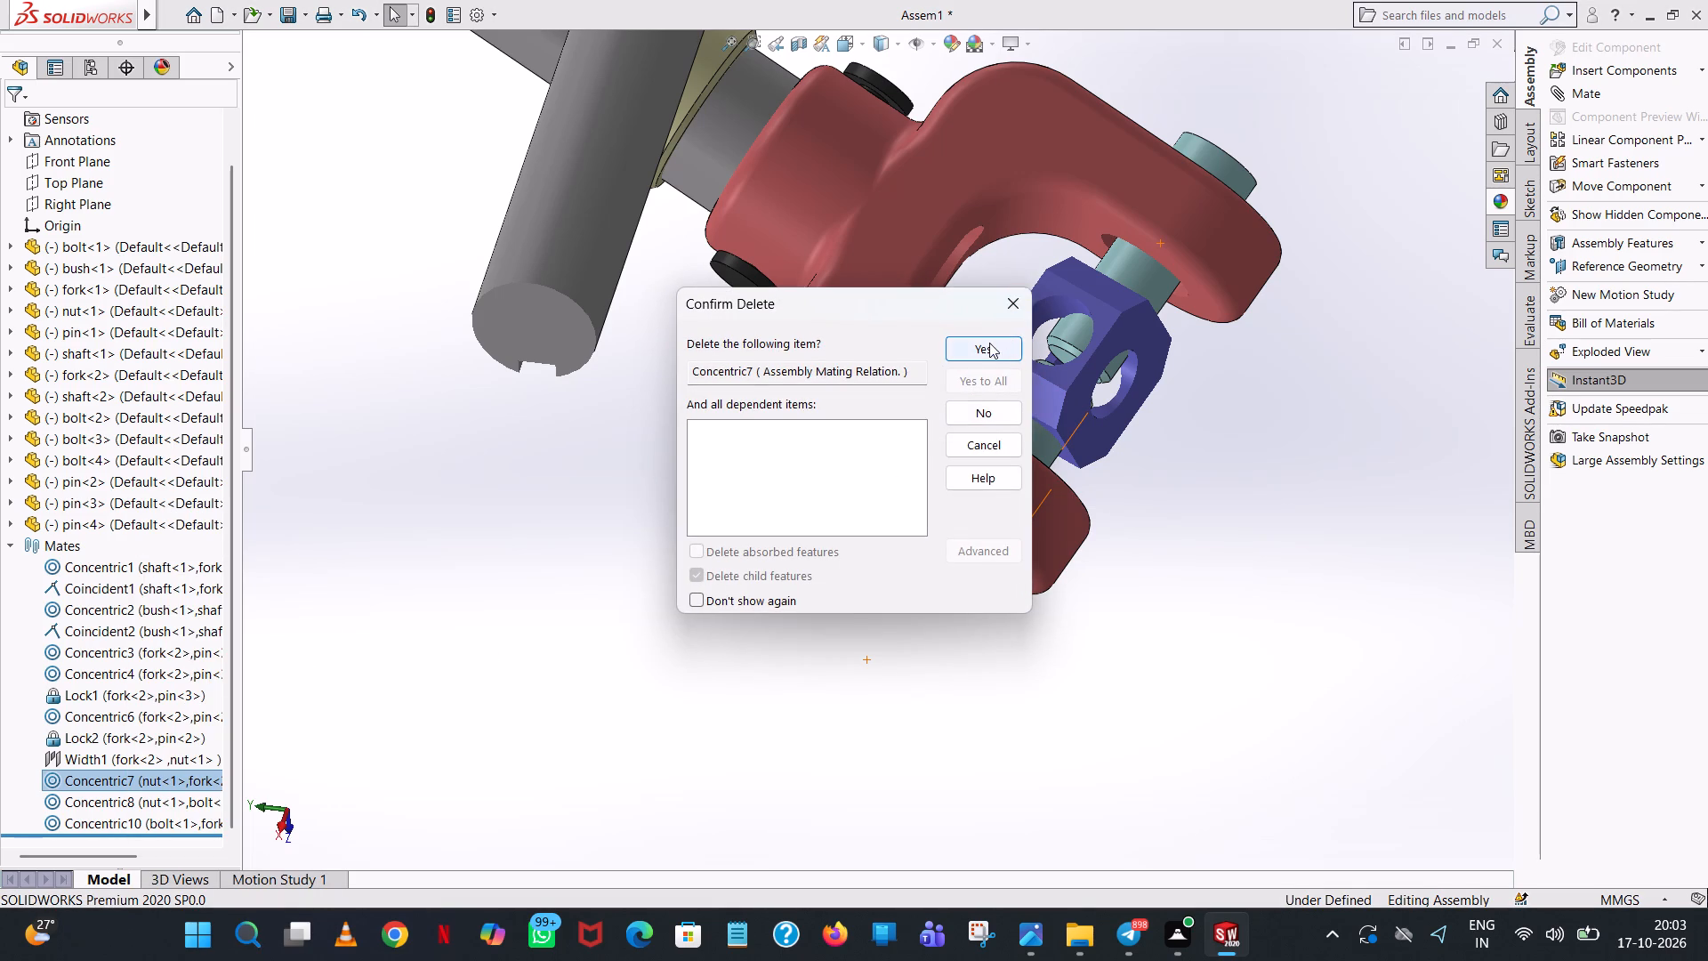
click(989, 343)
Test the nut's movement between the arms of fork-2 by pulling it from several spots.
click(1066, 382)
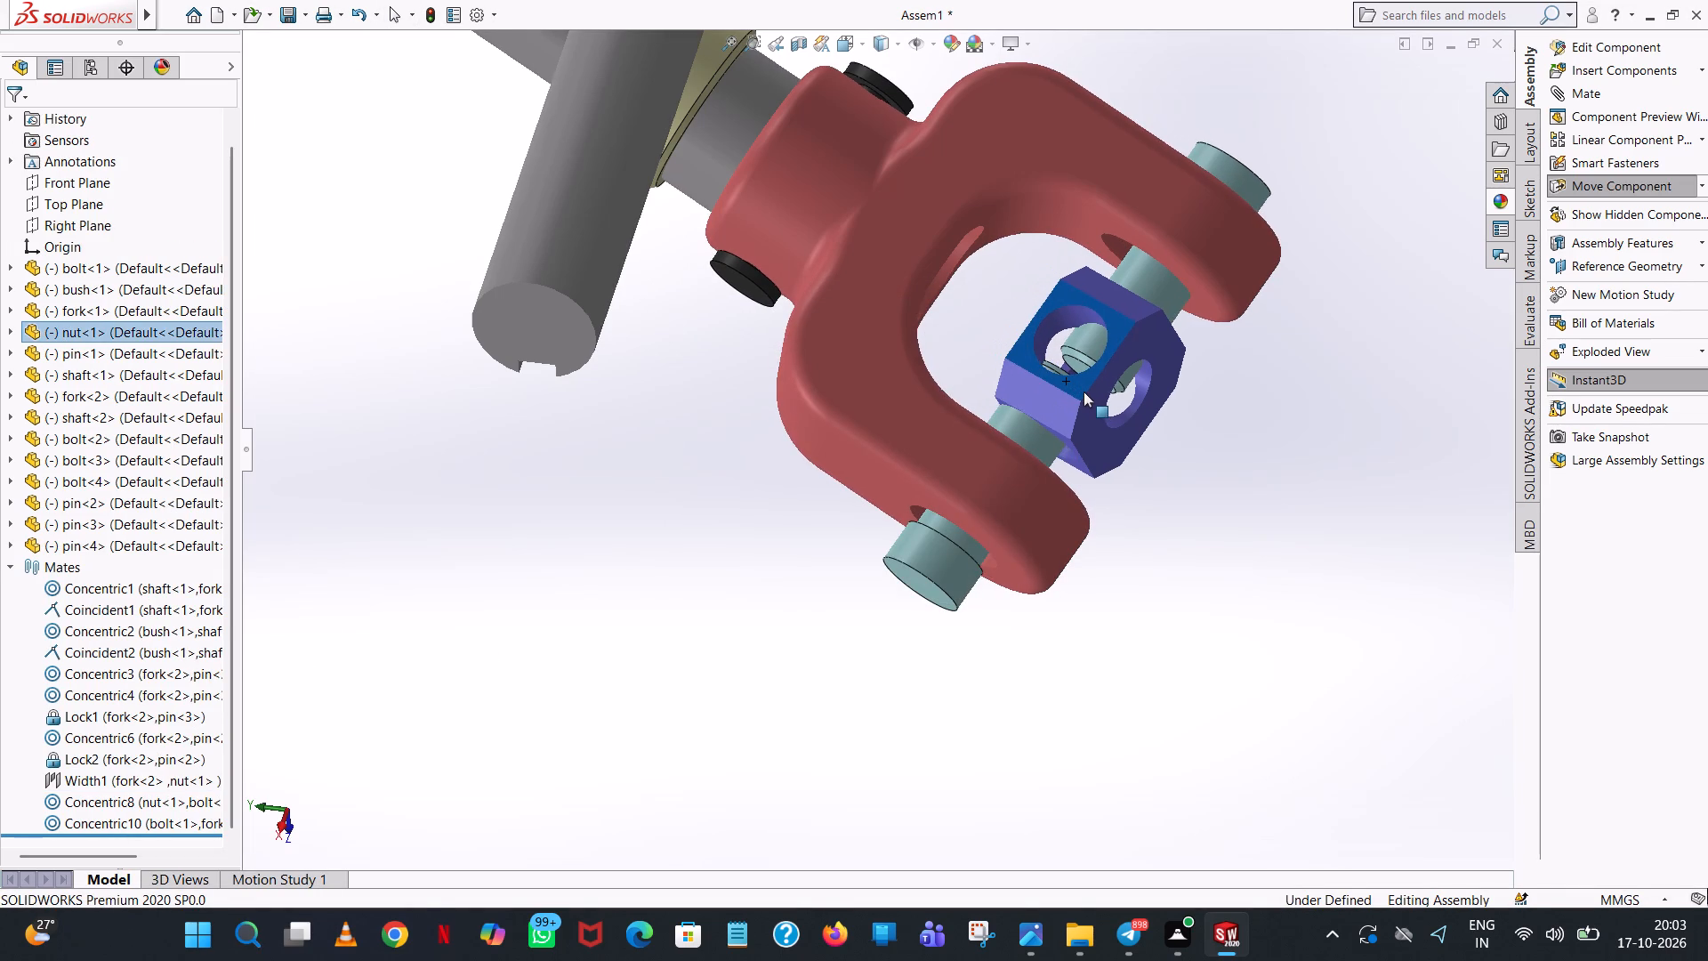
click(1119, 439)
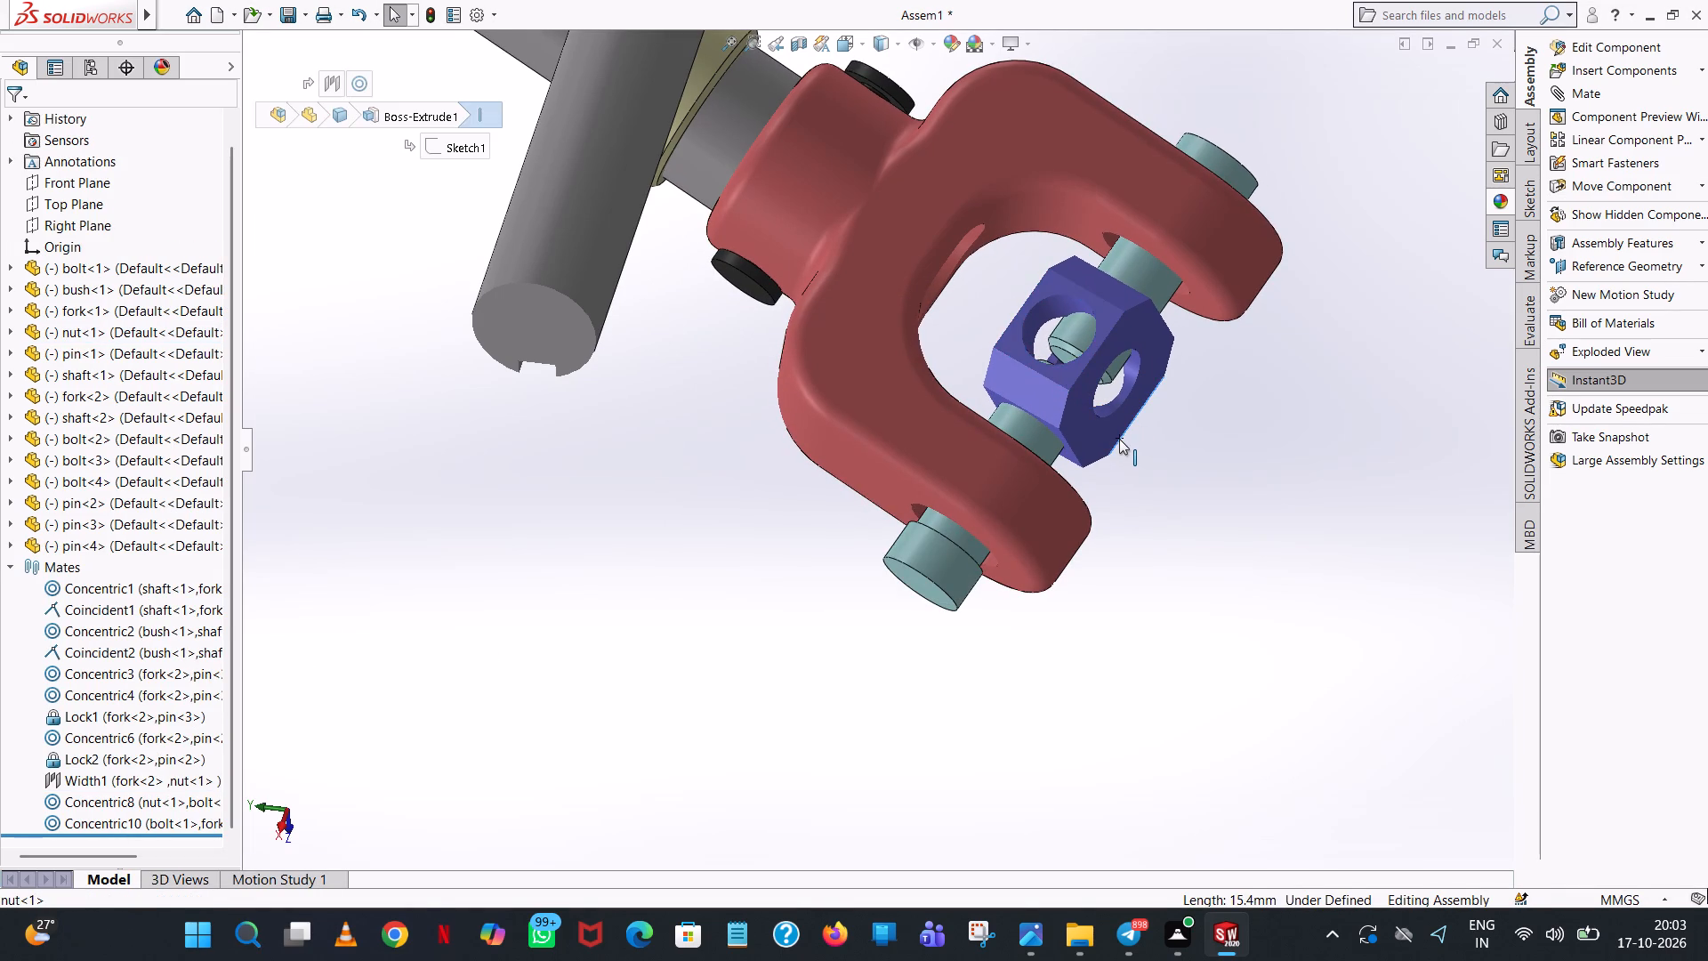
scroll(1126, 438, up, 4)
click(1013, 556)
scroll(1021, 555, up, 2)
middle_drag(1057, 312, 1082, 245)
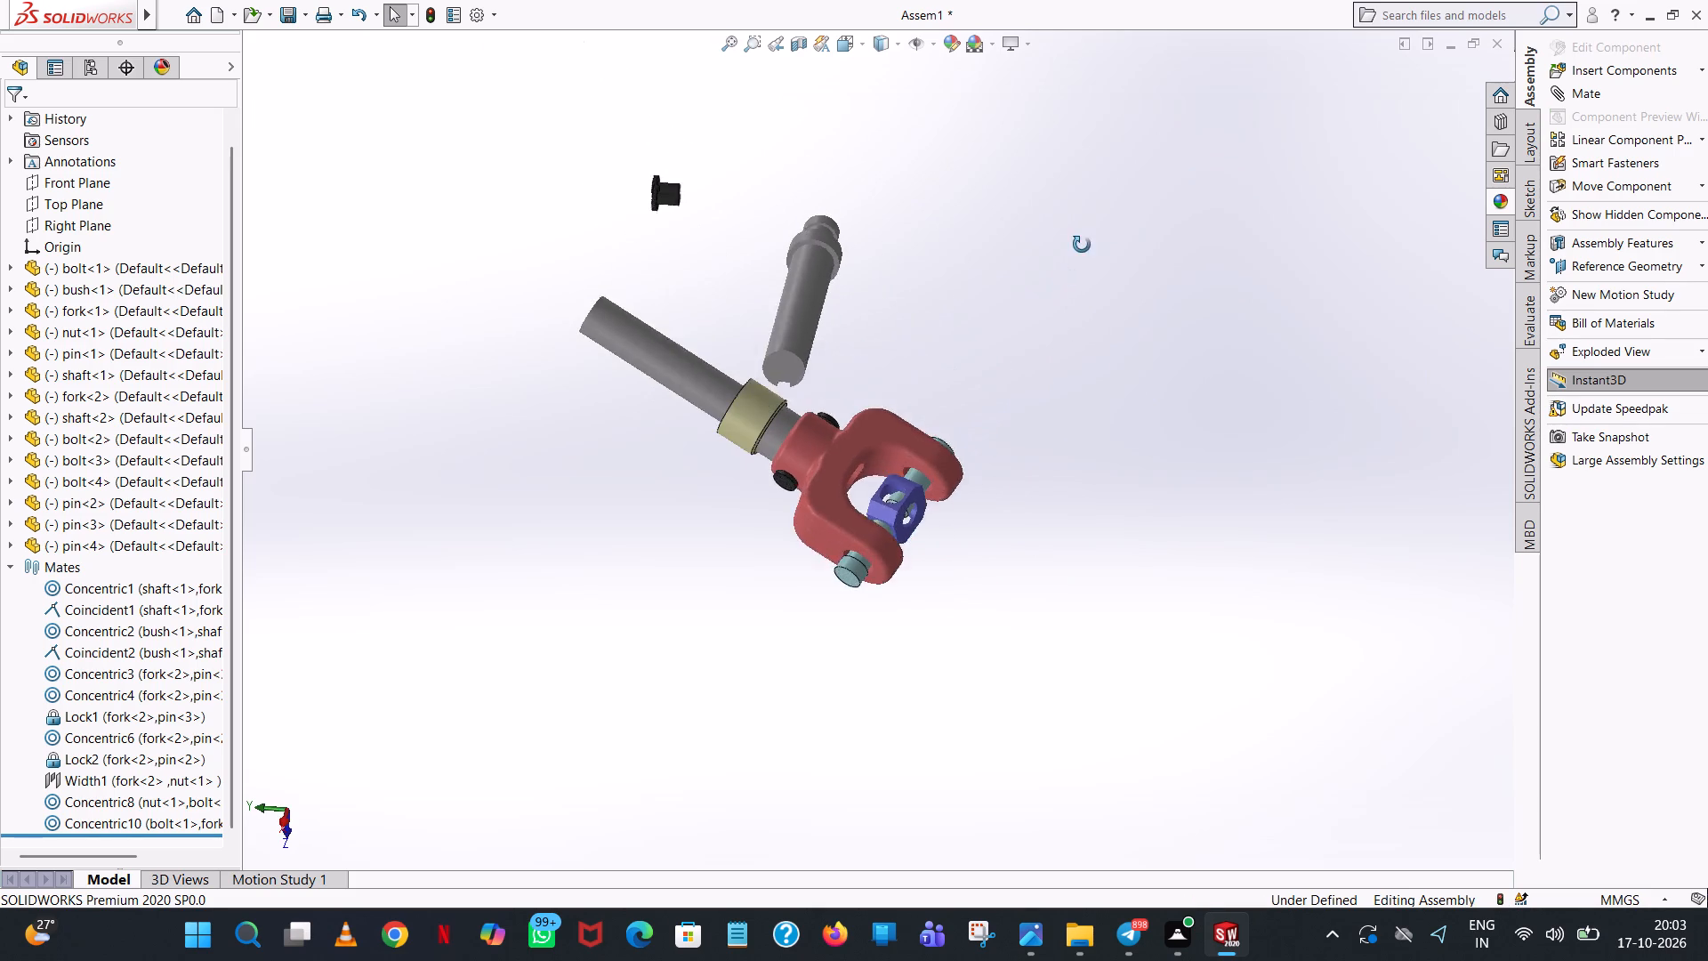
middle_drag(1082, 245, 1090, 227)
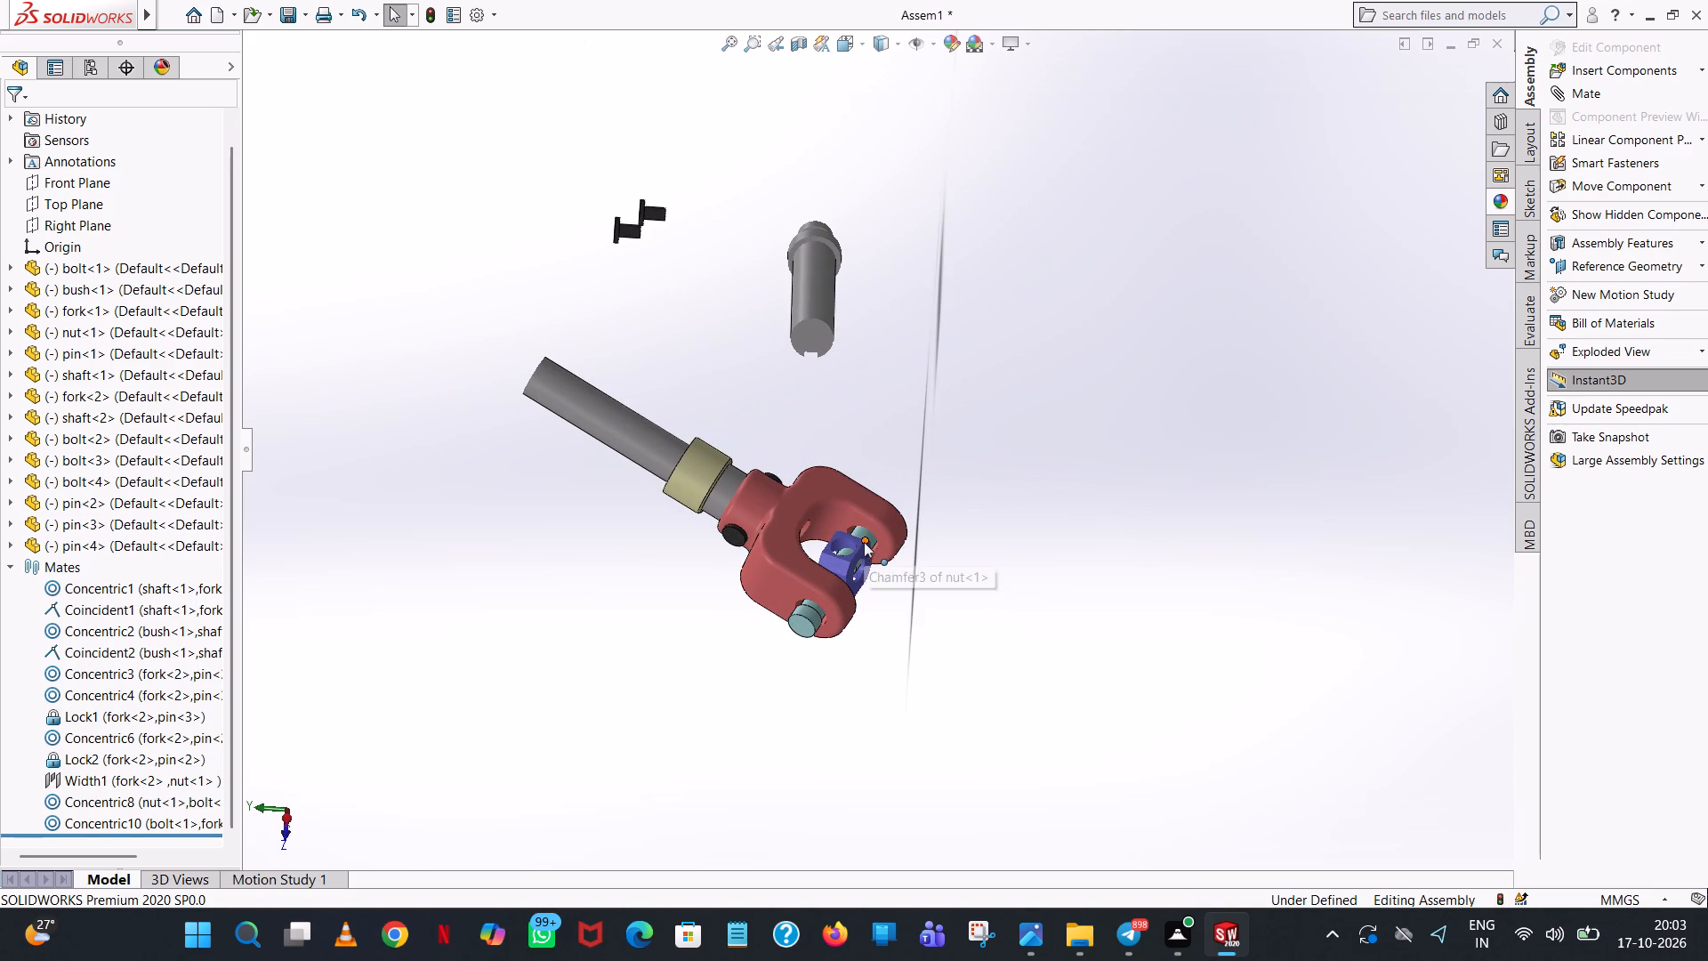
click(858, 540)
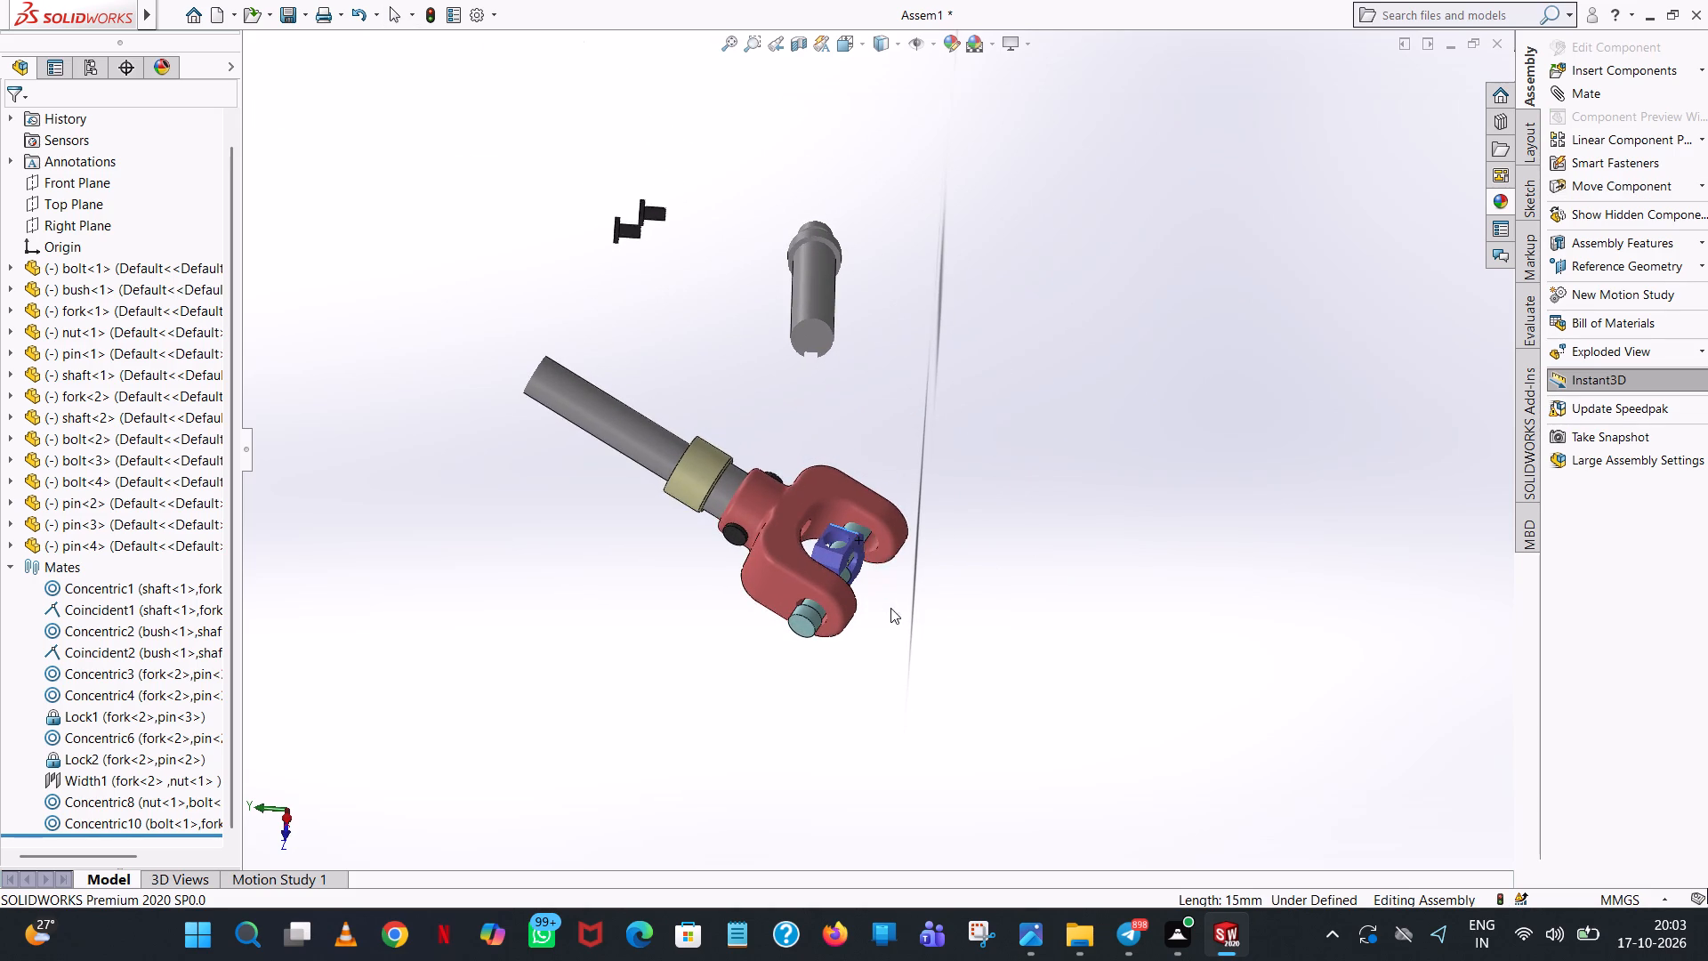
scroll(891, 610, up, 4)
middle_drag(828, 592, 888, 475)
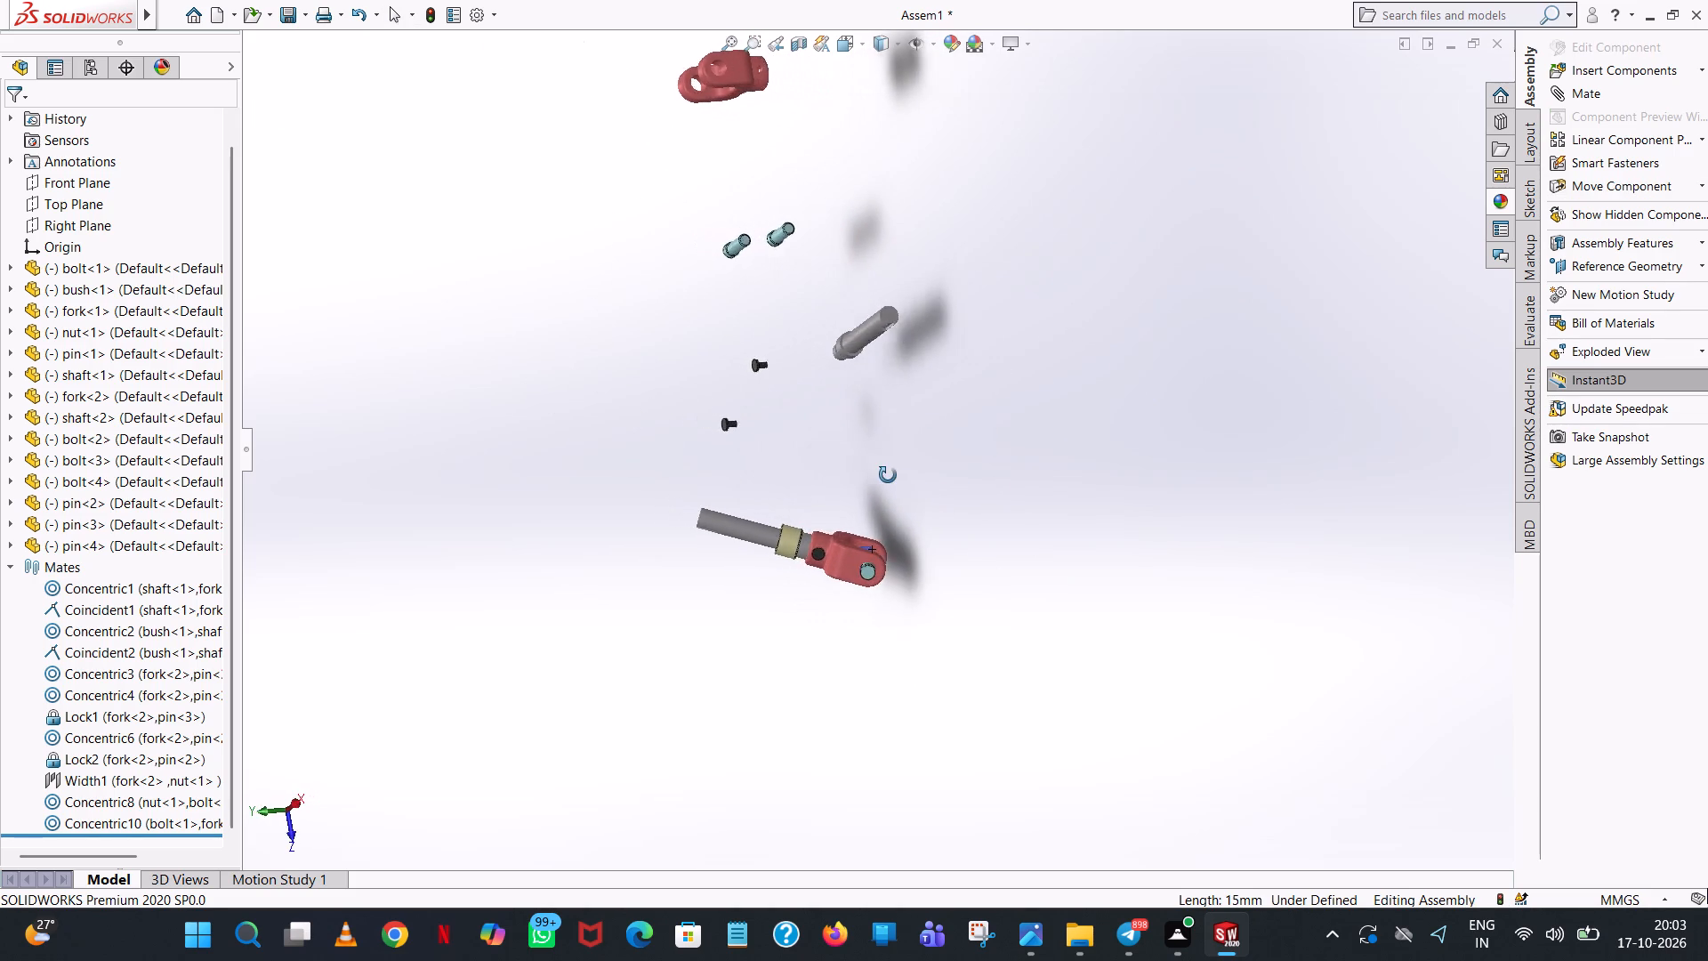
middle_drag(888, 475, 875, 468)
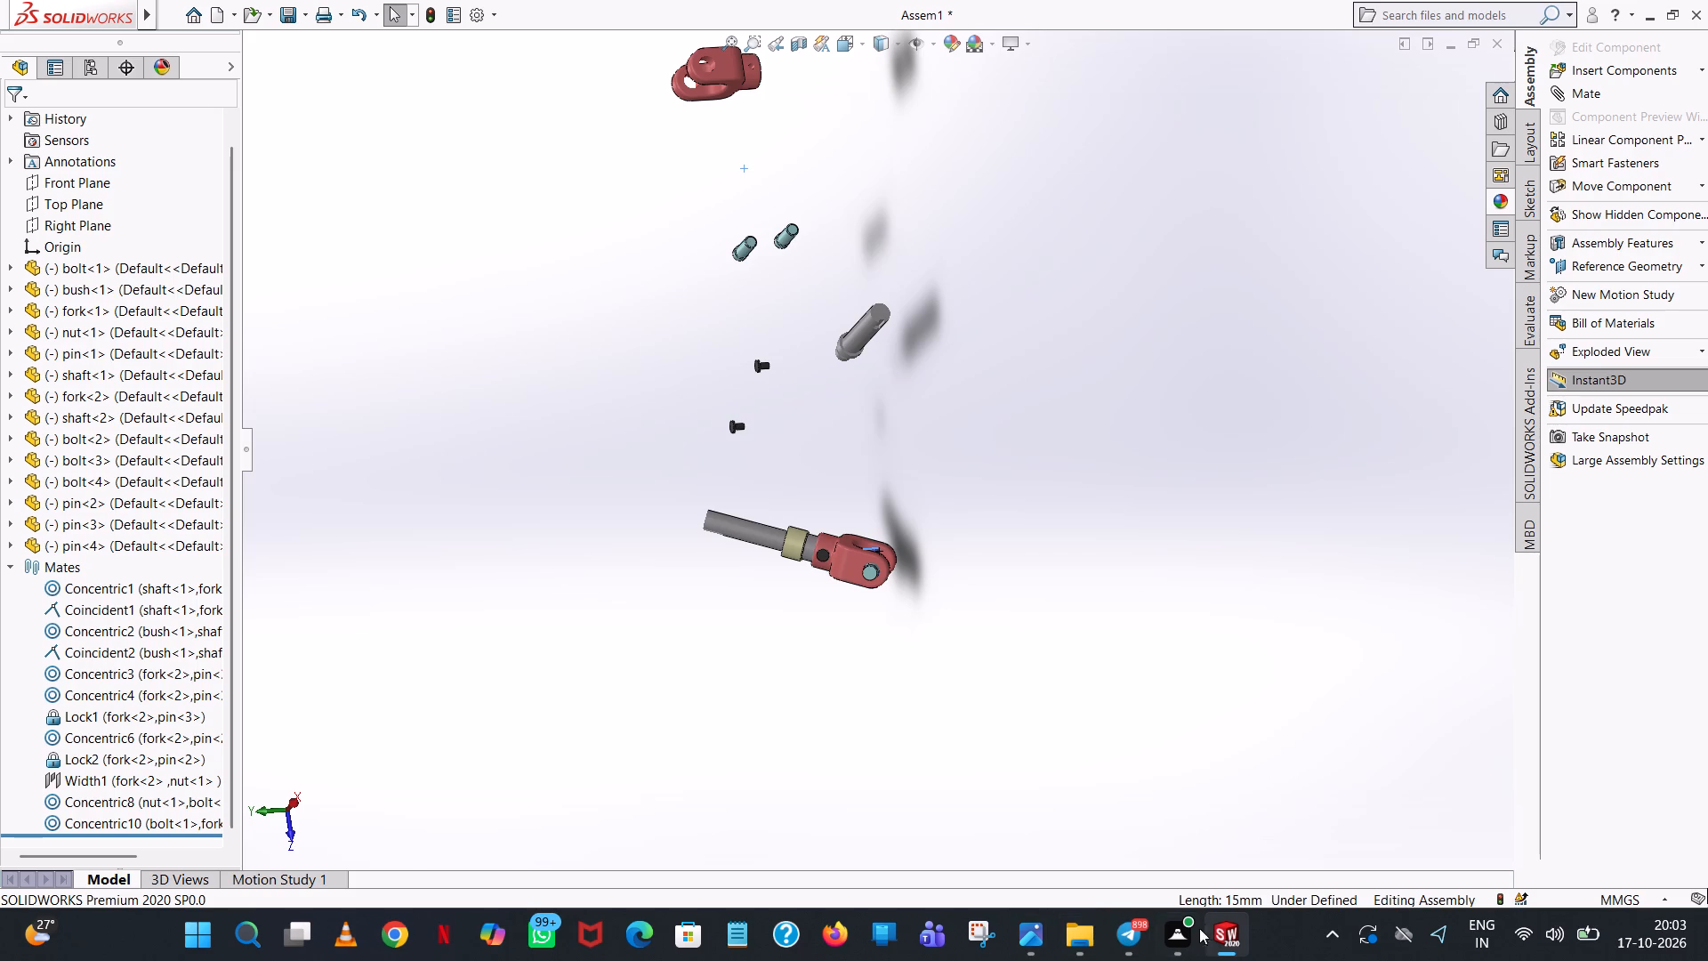
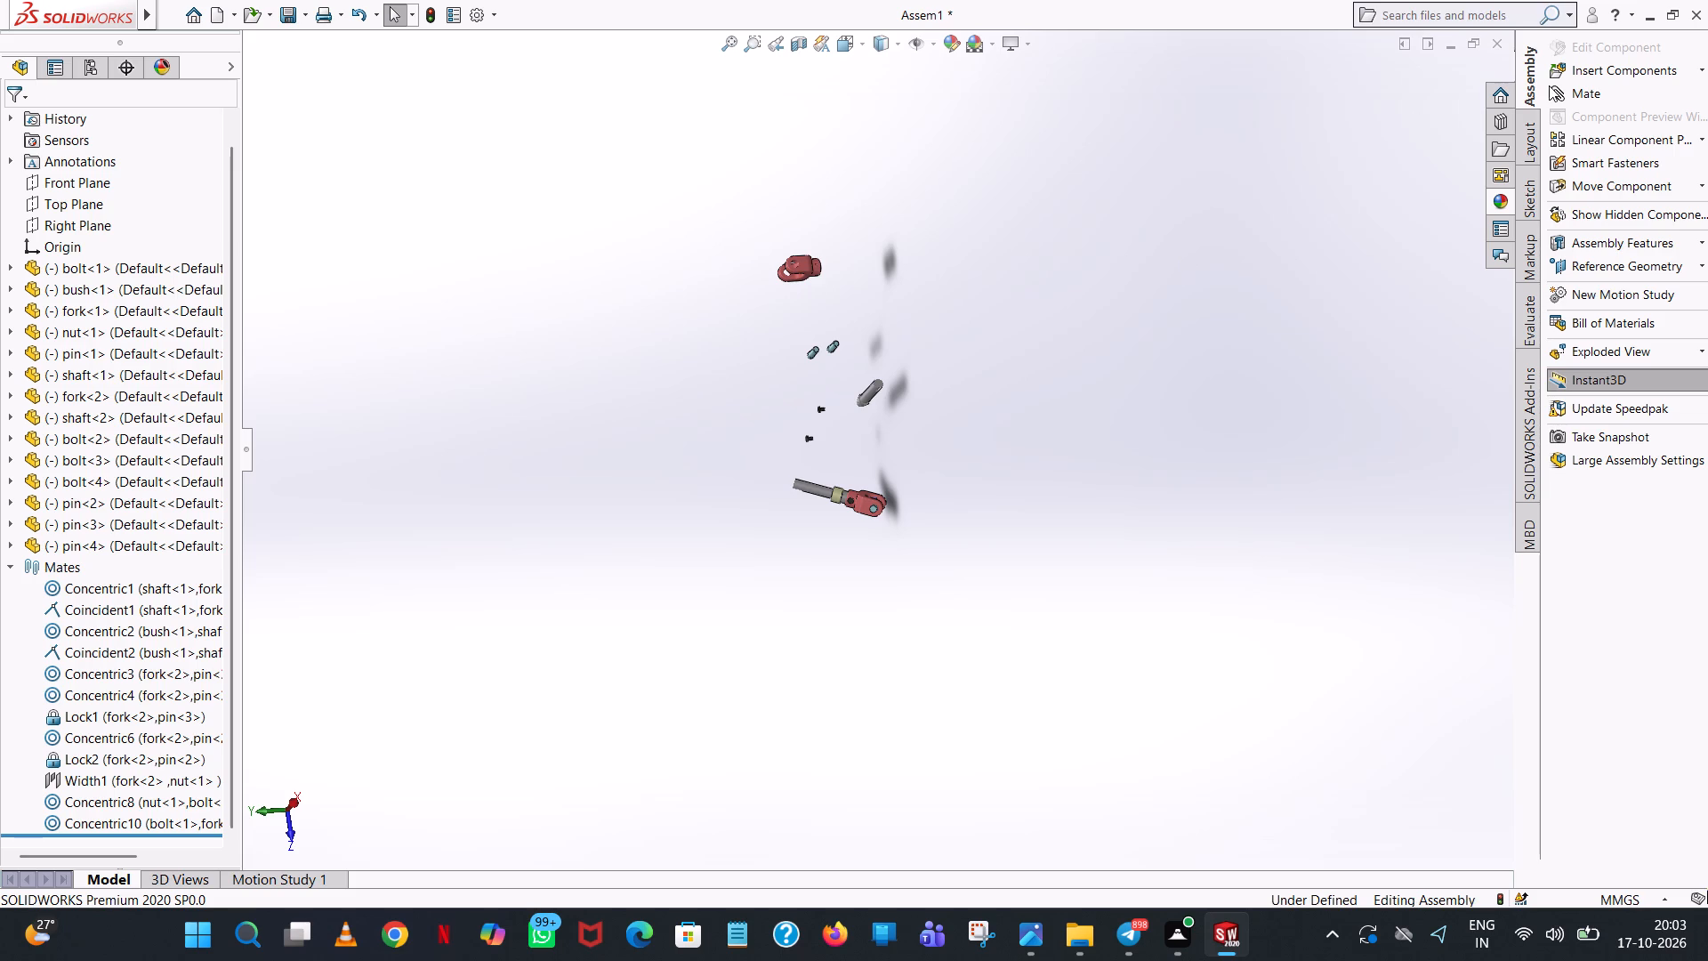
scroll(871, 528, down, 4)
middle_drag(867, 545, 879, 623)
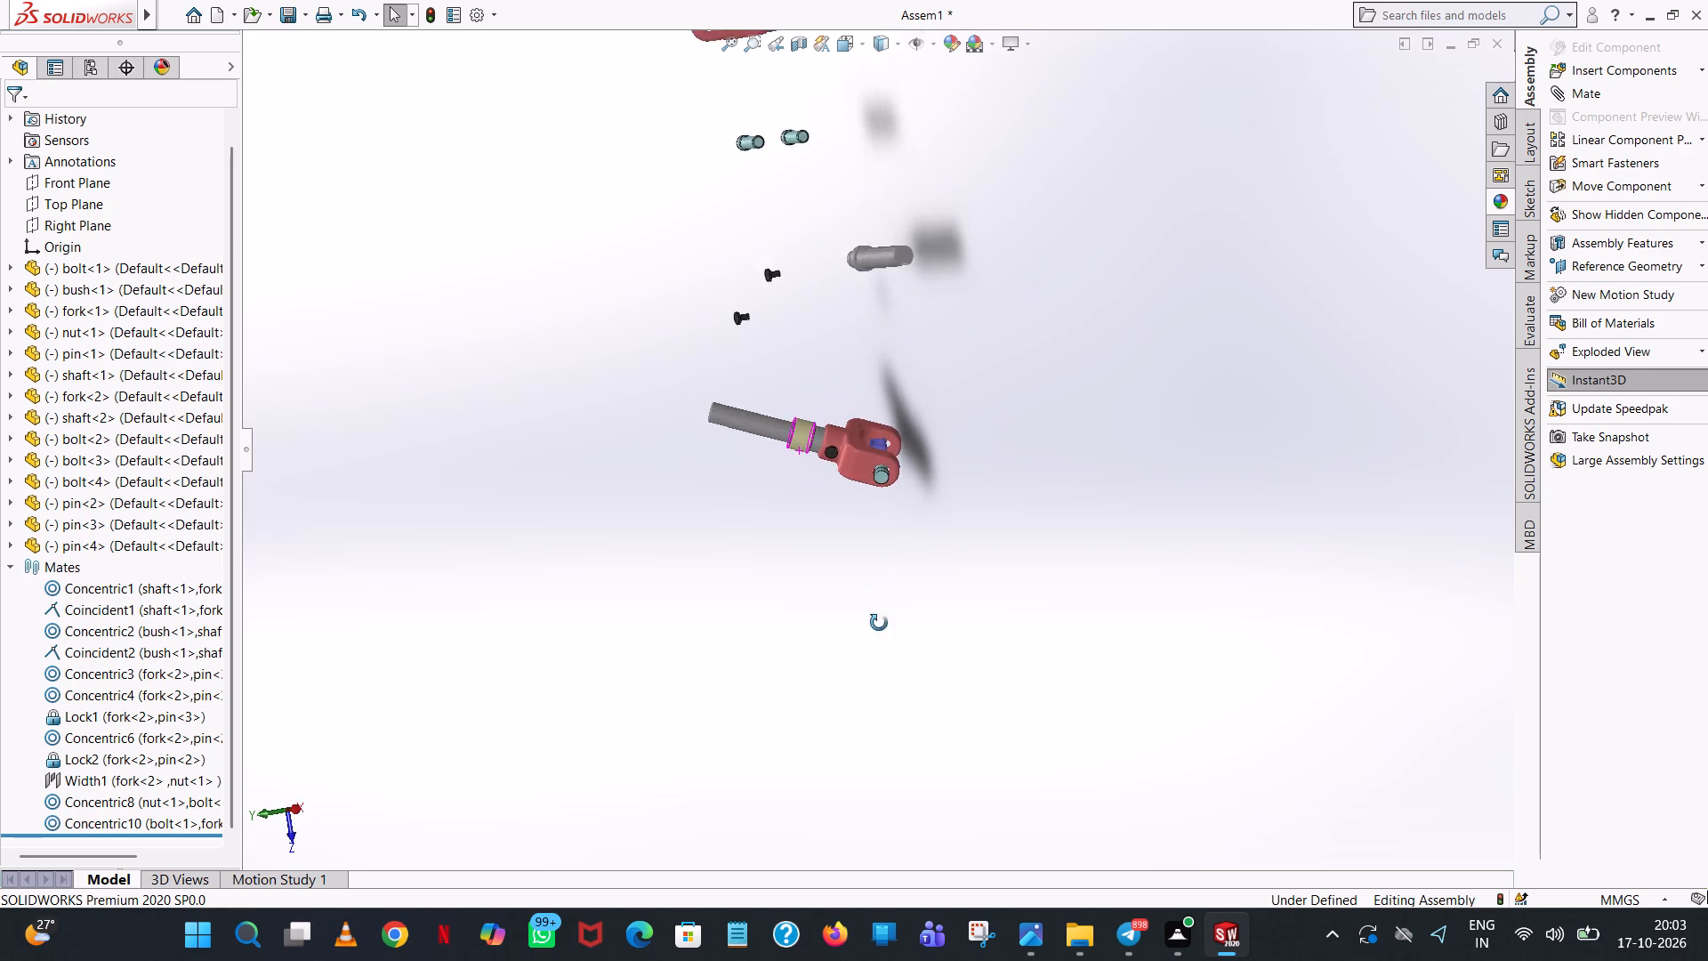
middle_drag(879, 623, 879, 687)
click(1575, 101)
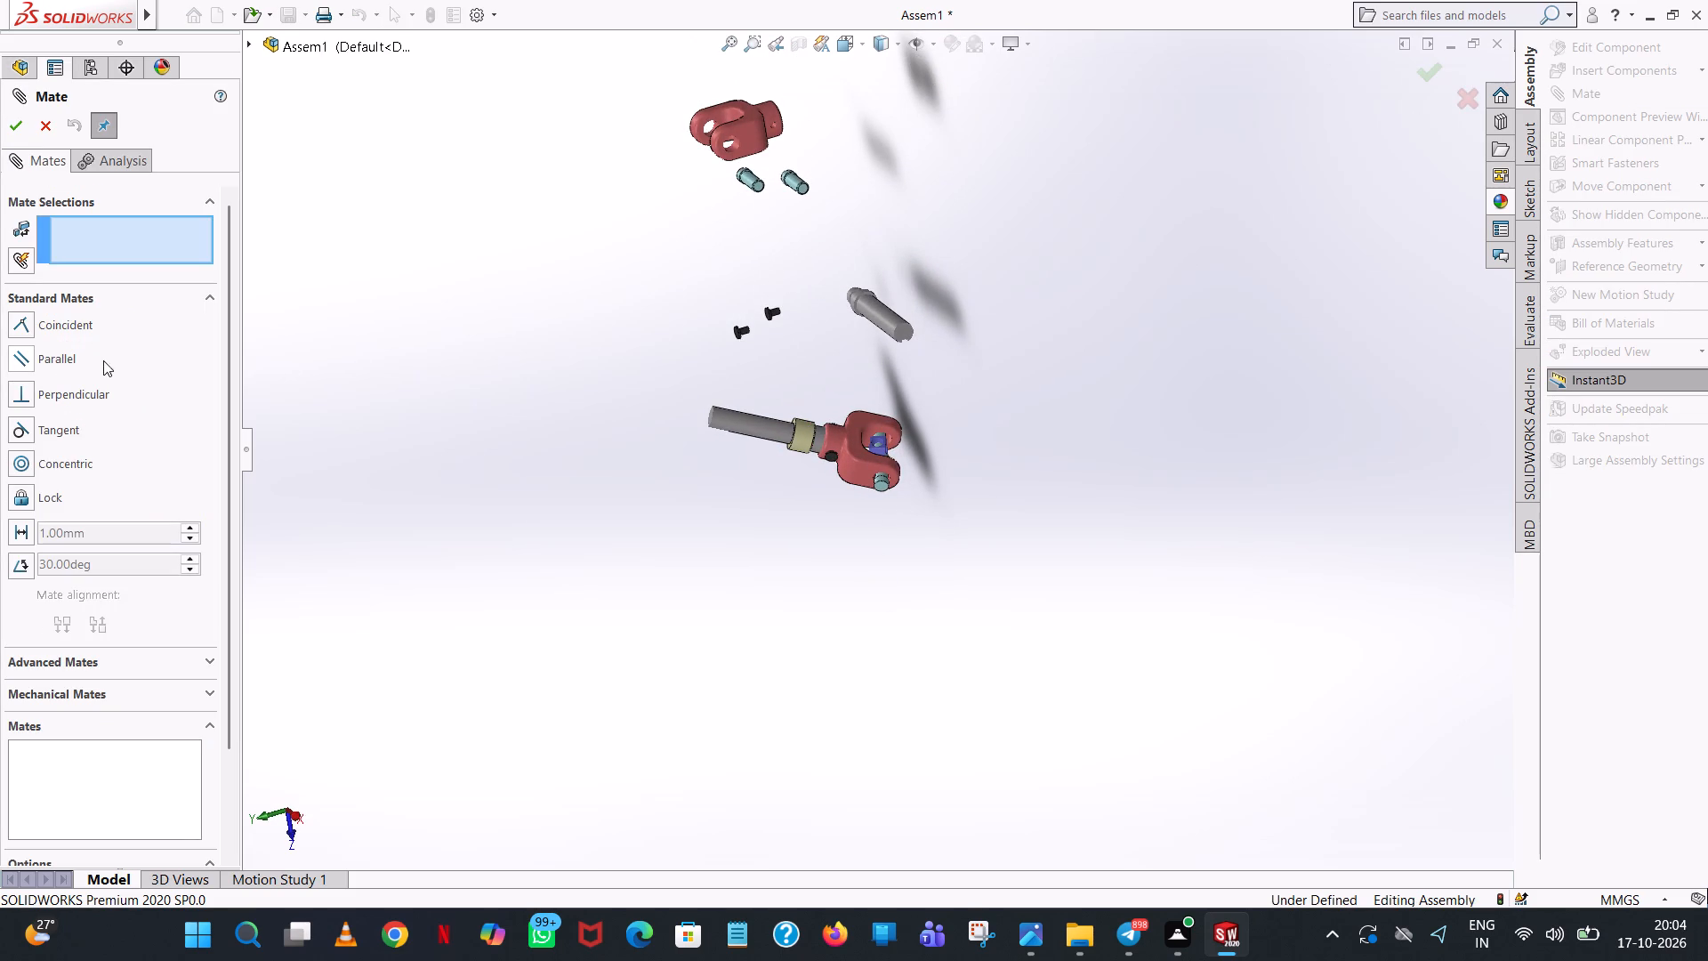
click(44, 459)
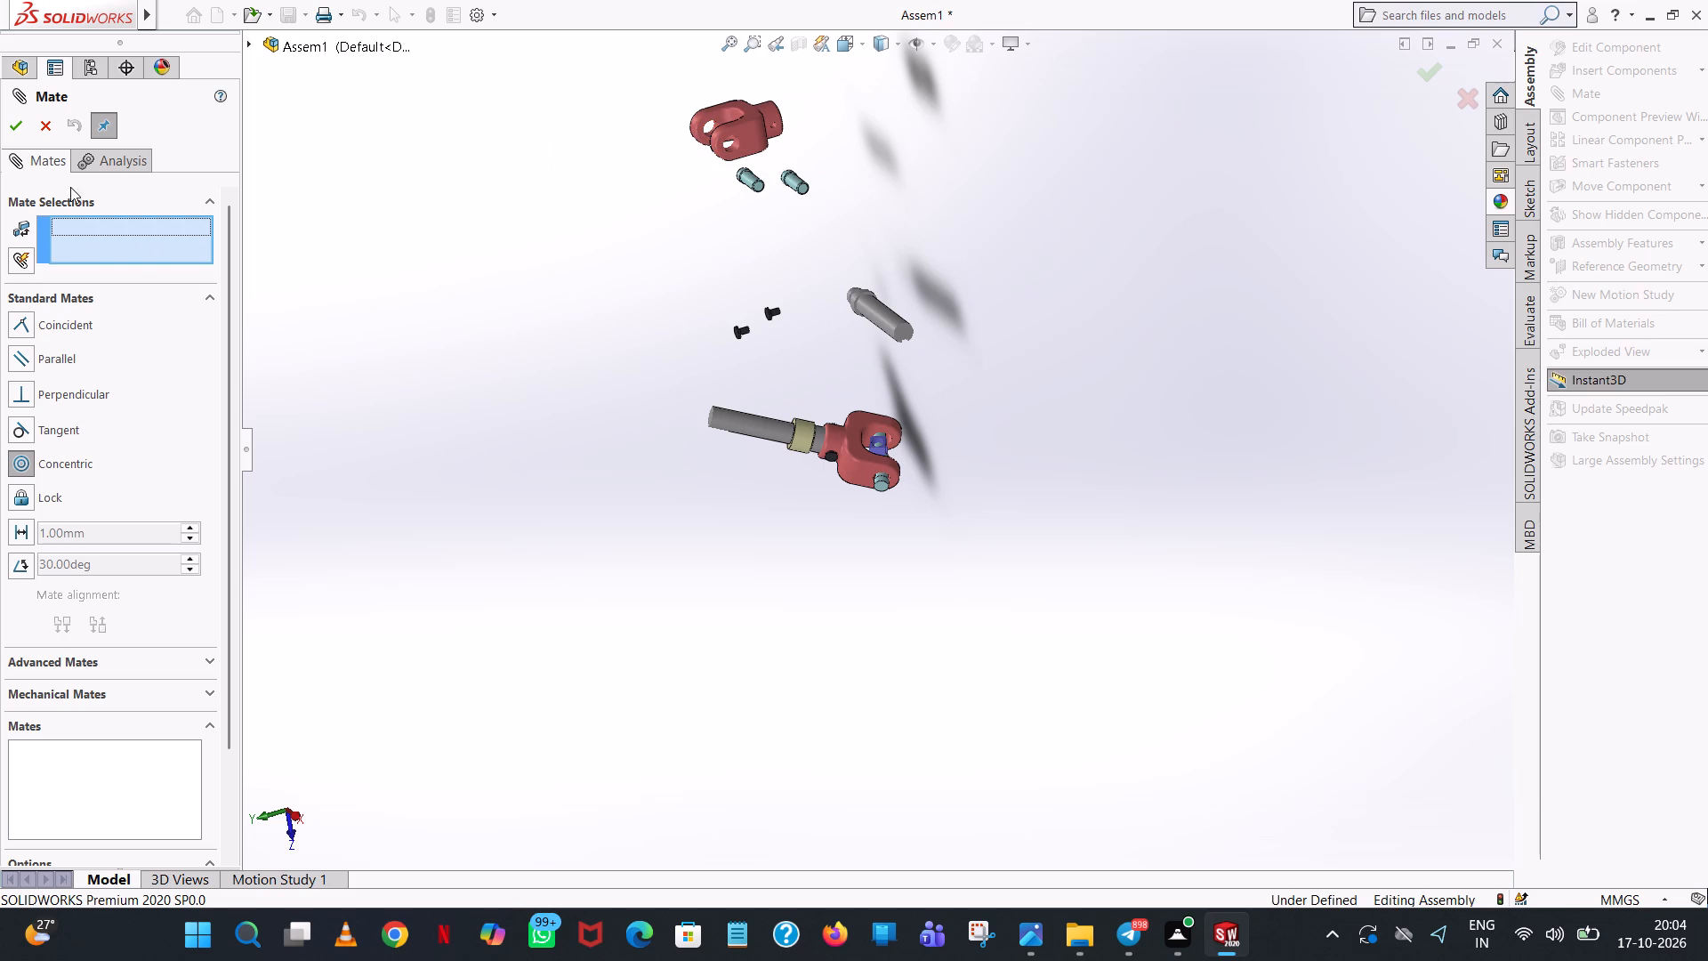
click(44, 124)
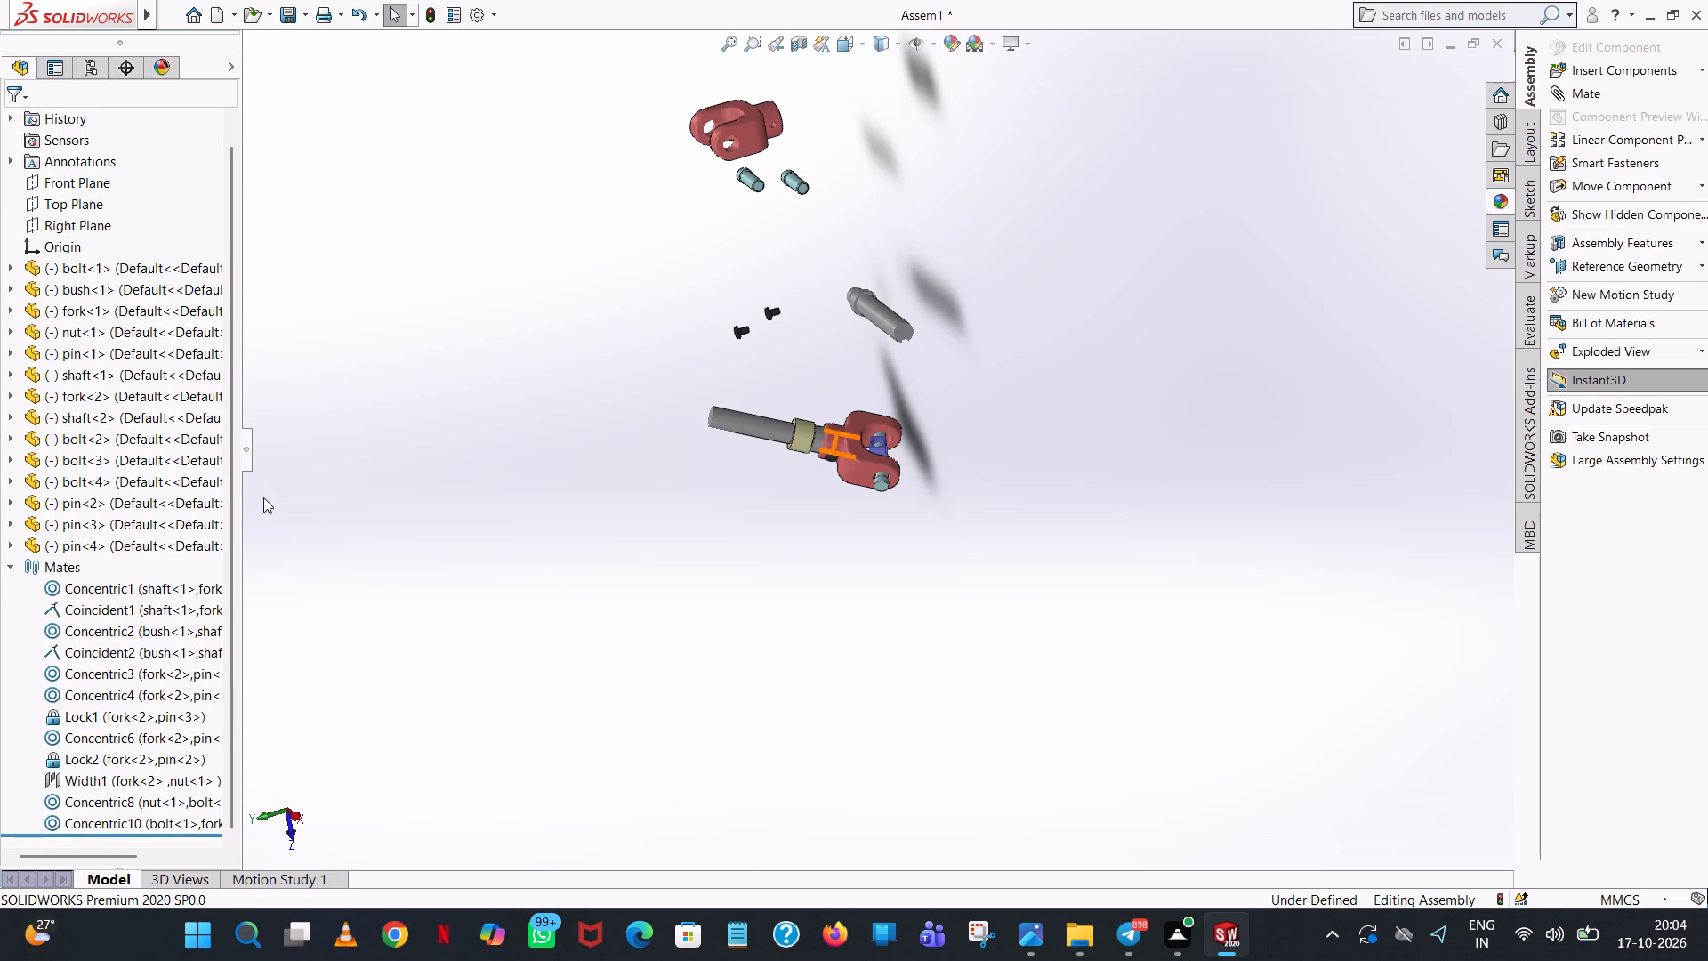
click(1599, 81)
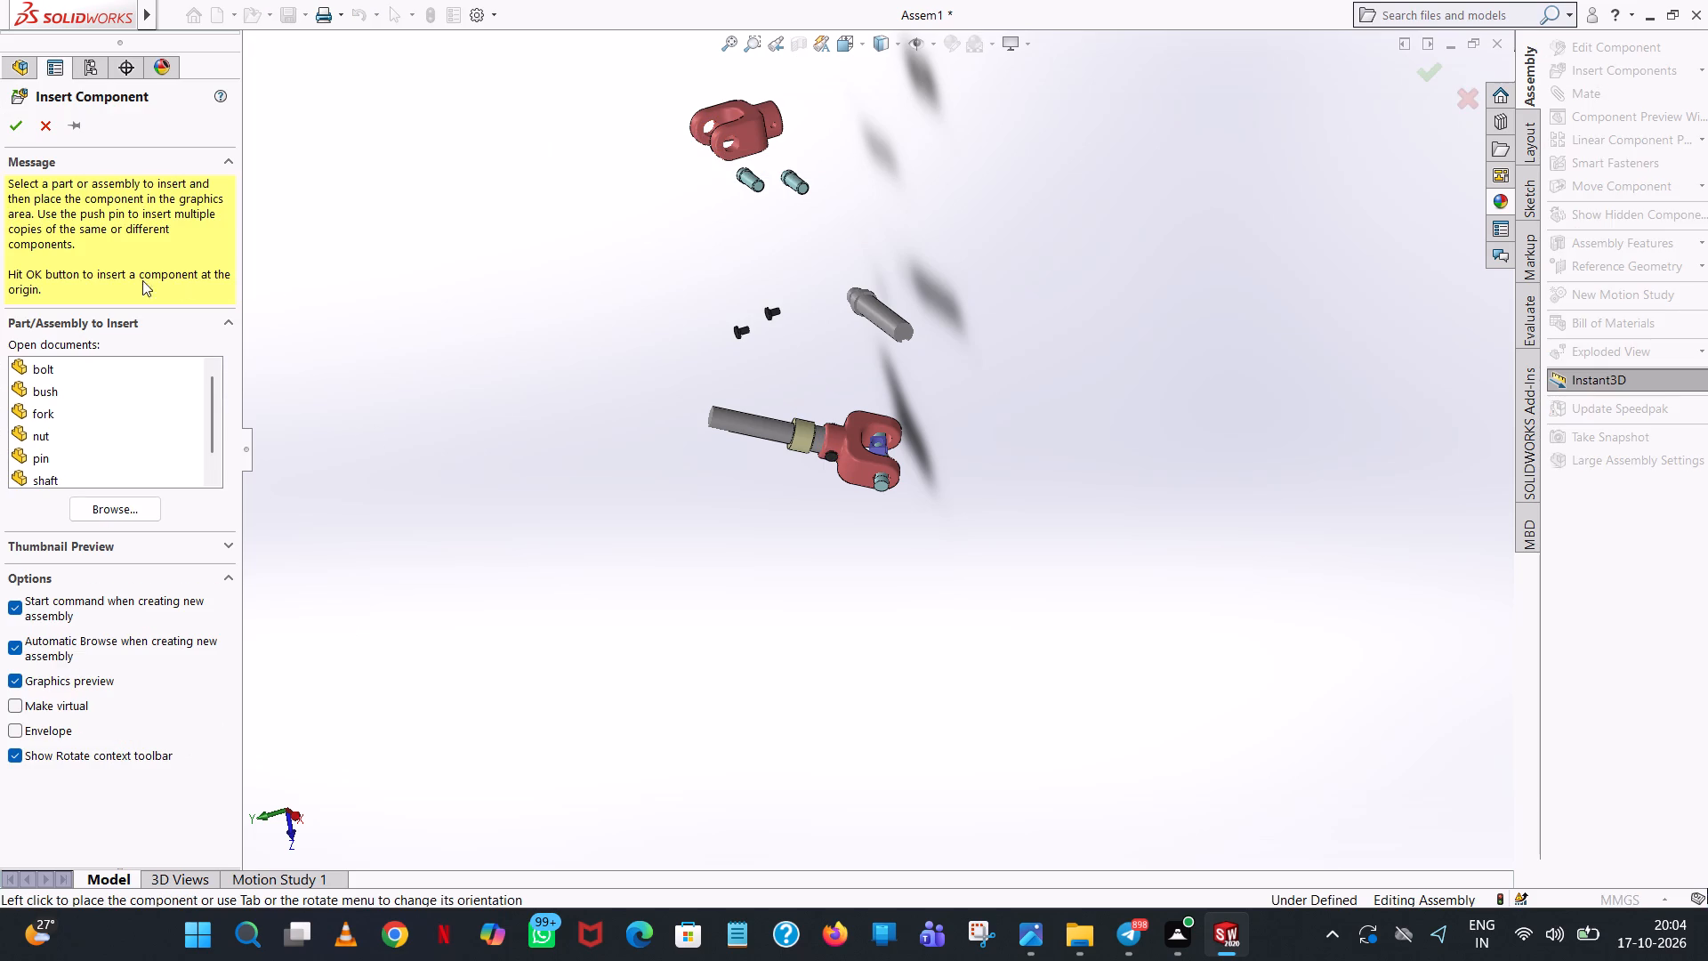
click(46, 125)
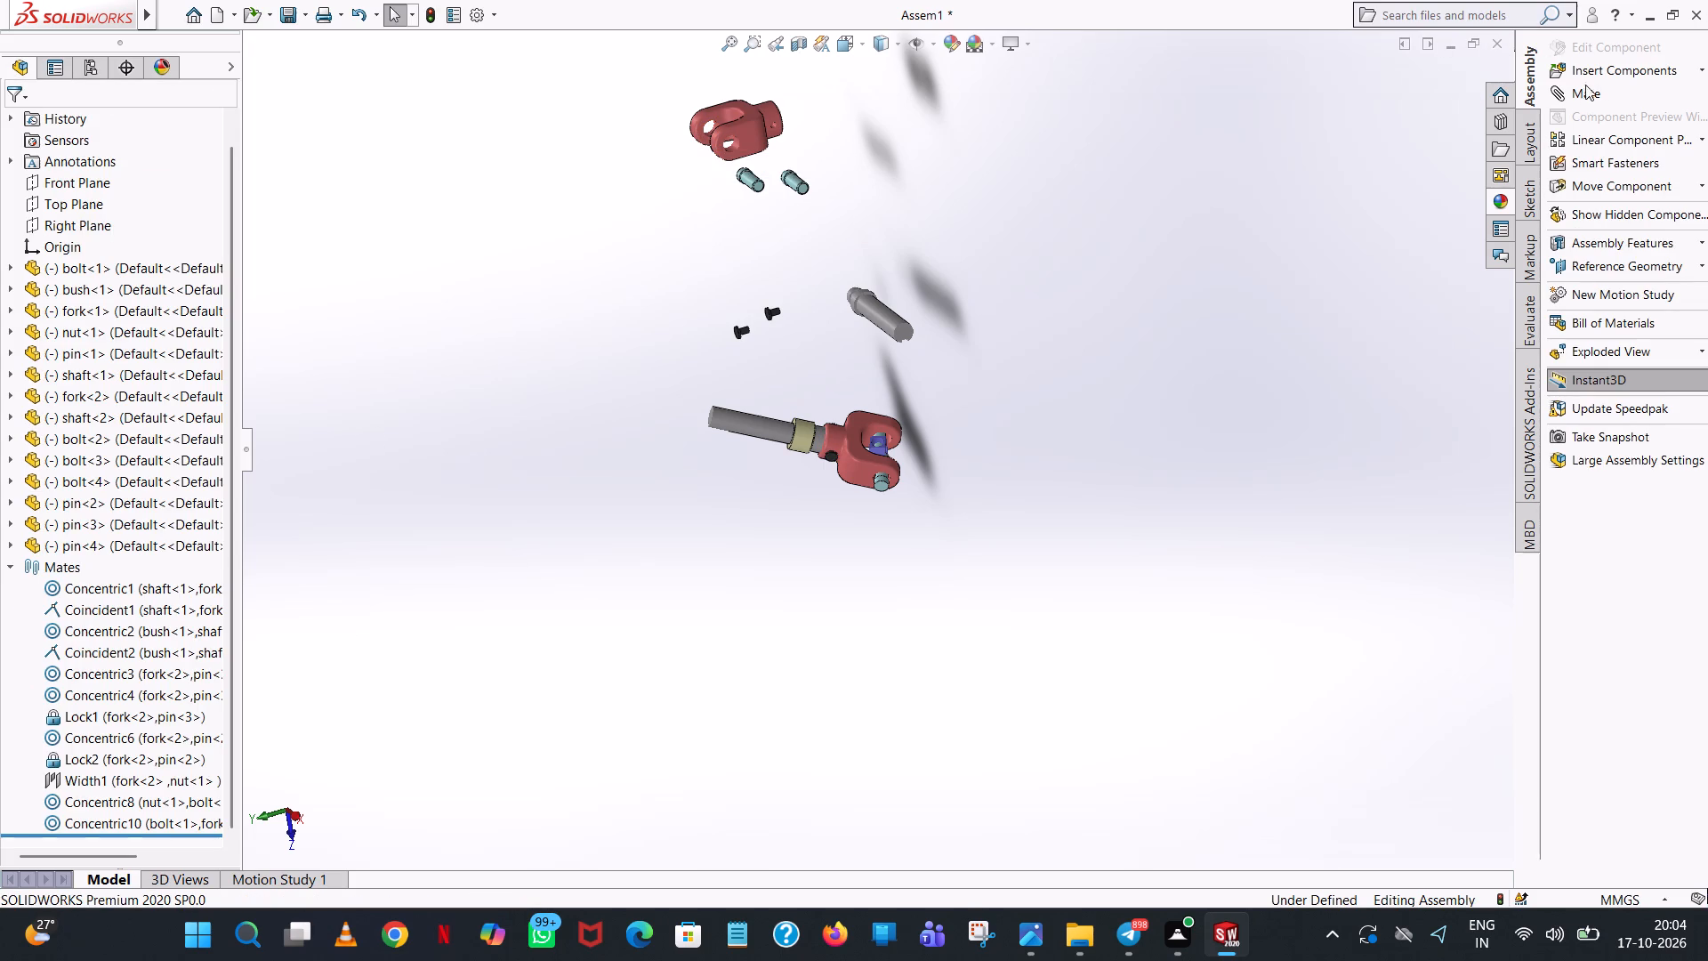
Start a centered Width mate and pick the two opposing ear faces of the loose fork<1> as width references.
click(1585, 85)
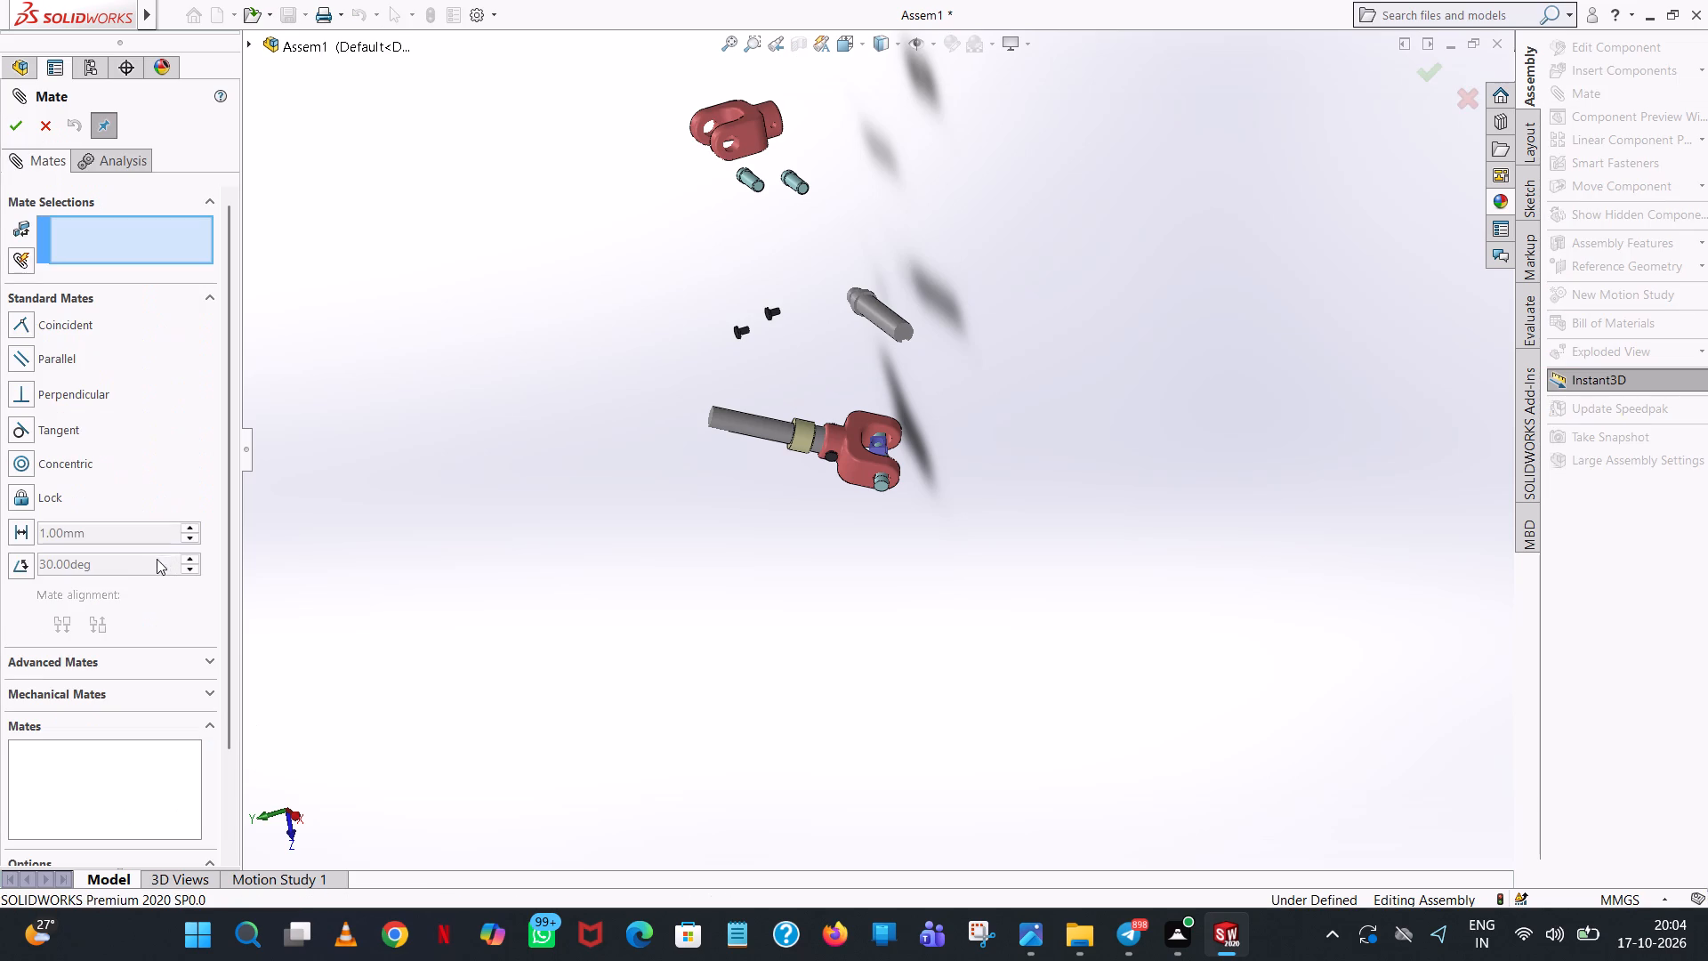
click(86, 656)
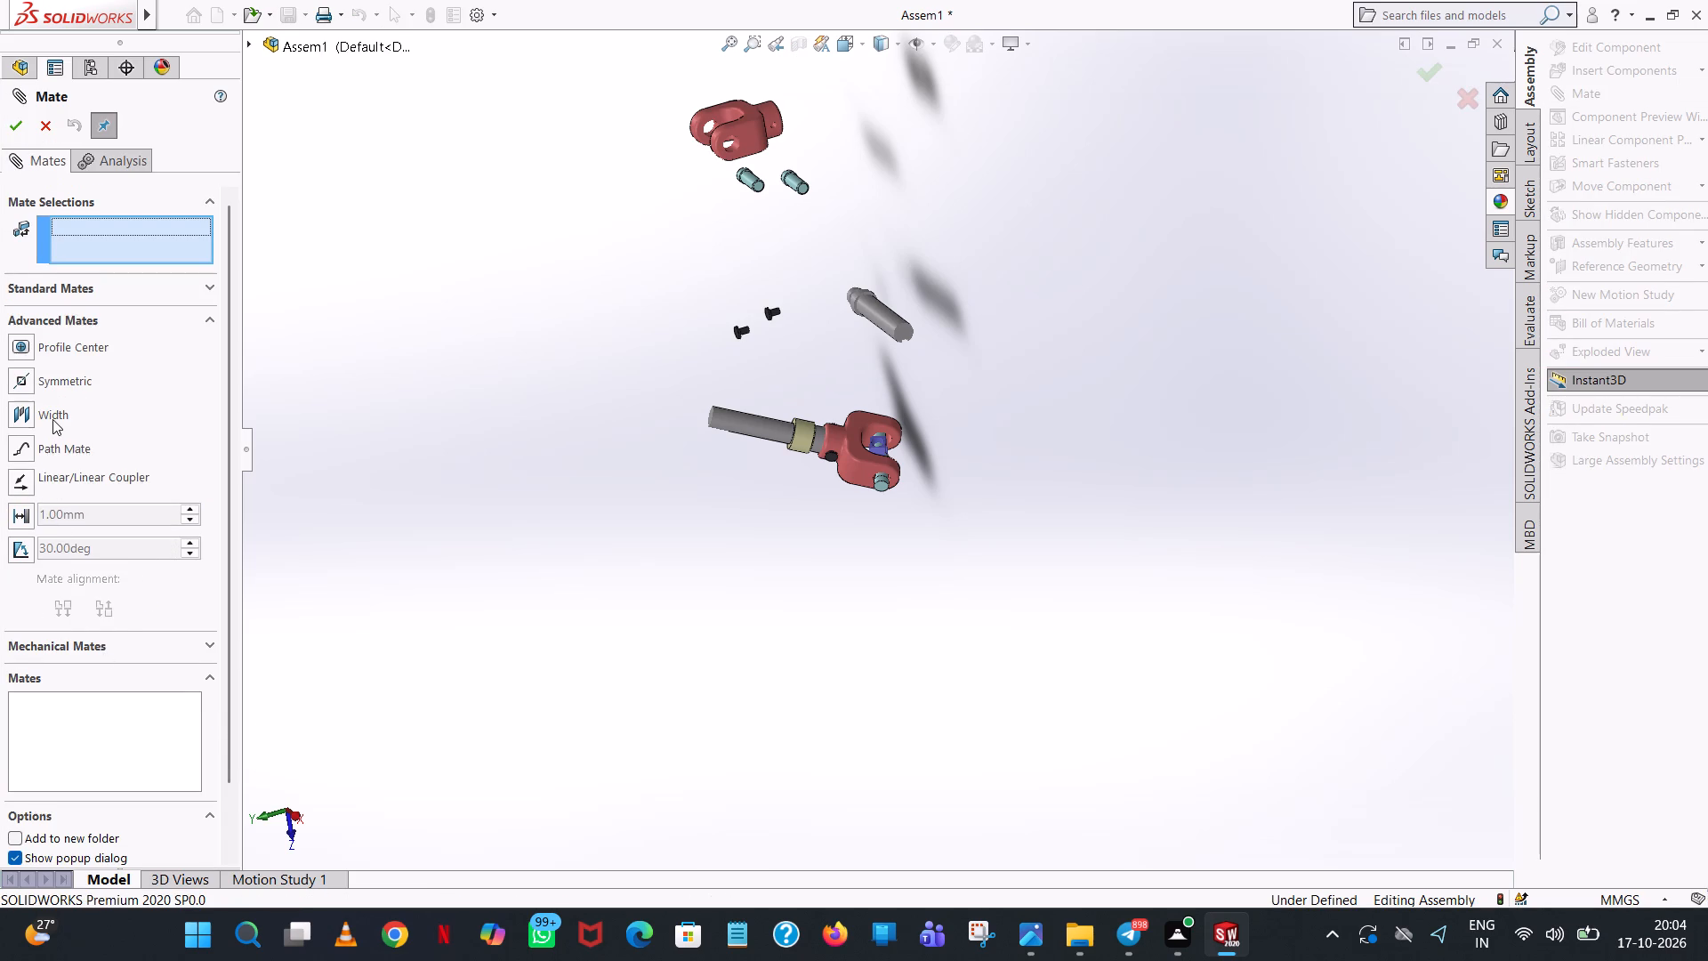
click(52, 419)
scroll(616, 112, down, 6)
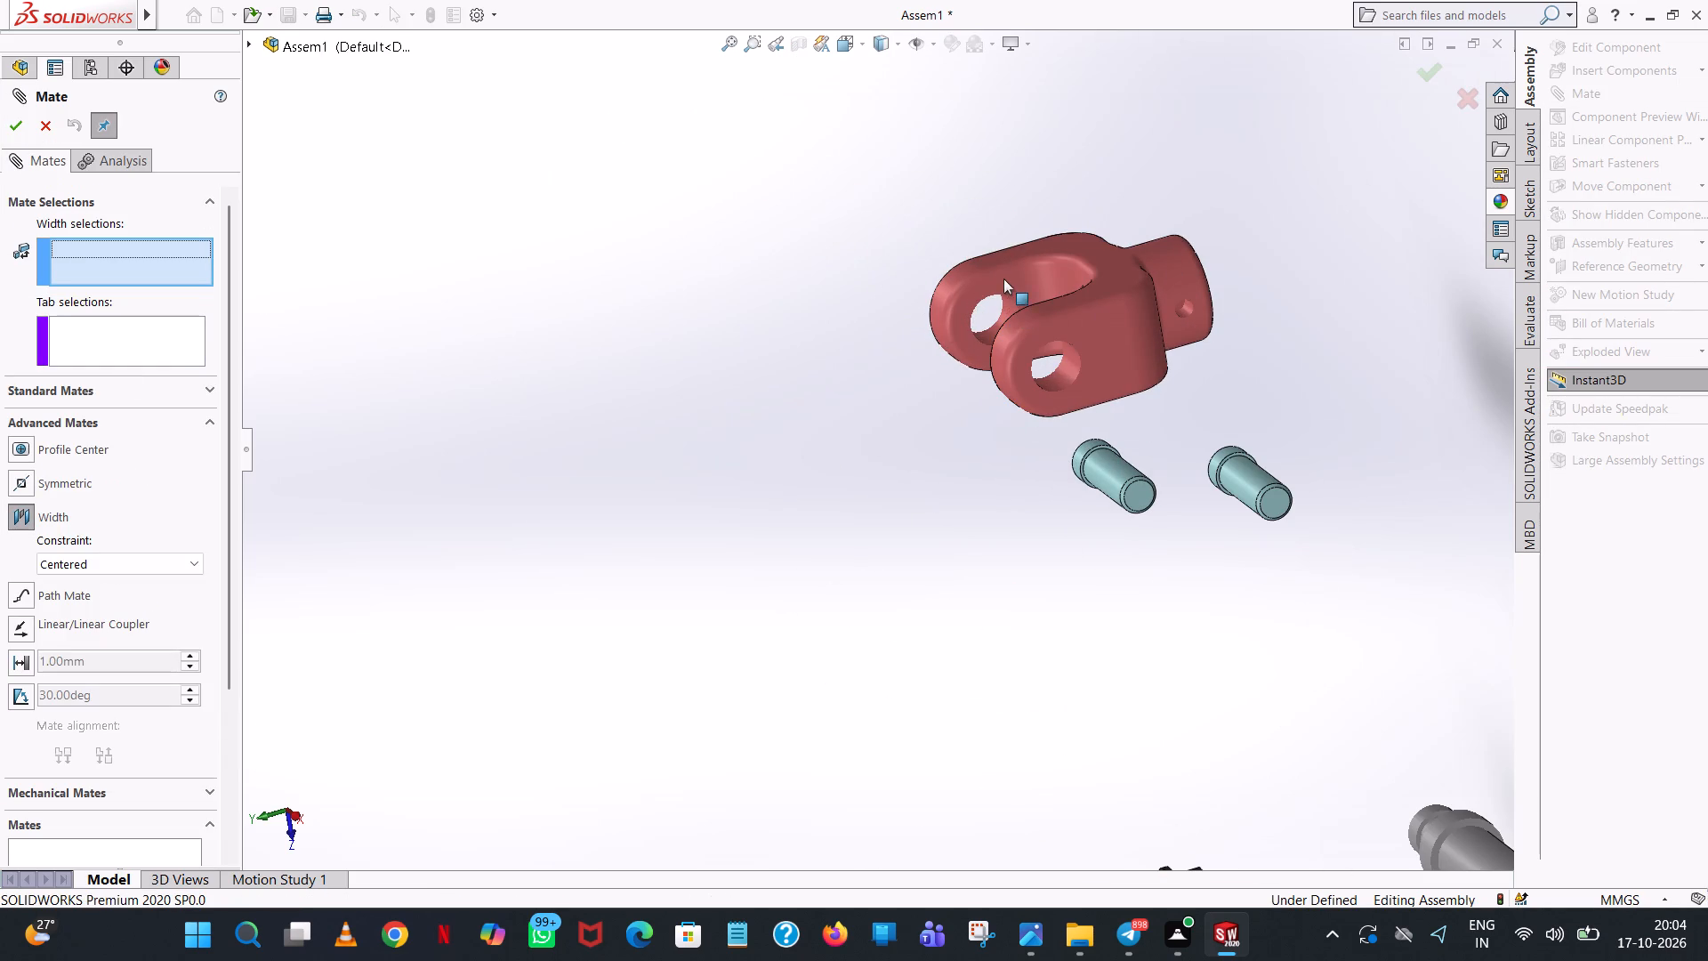
click(983, 281)
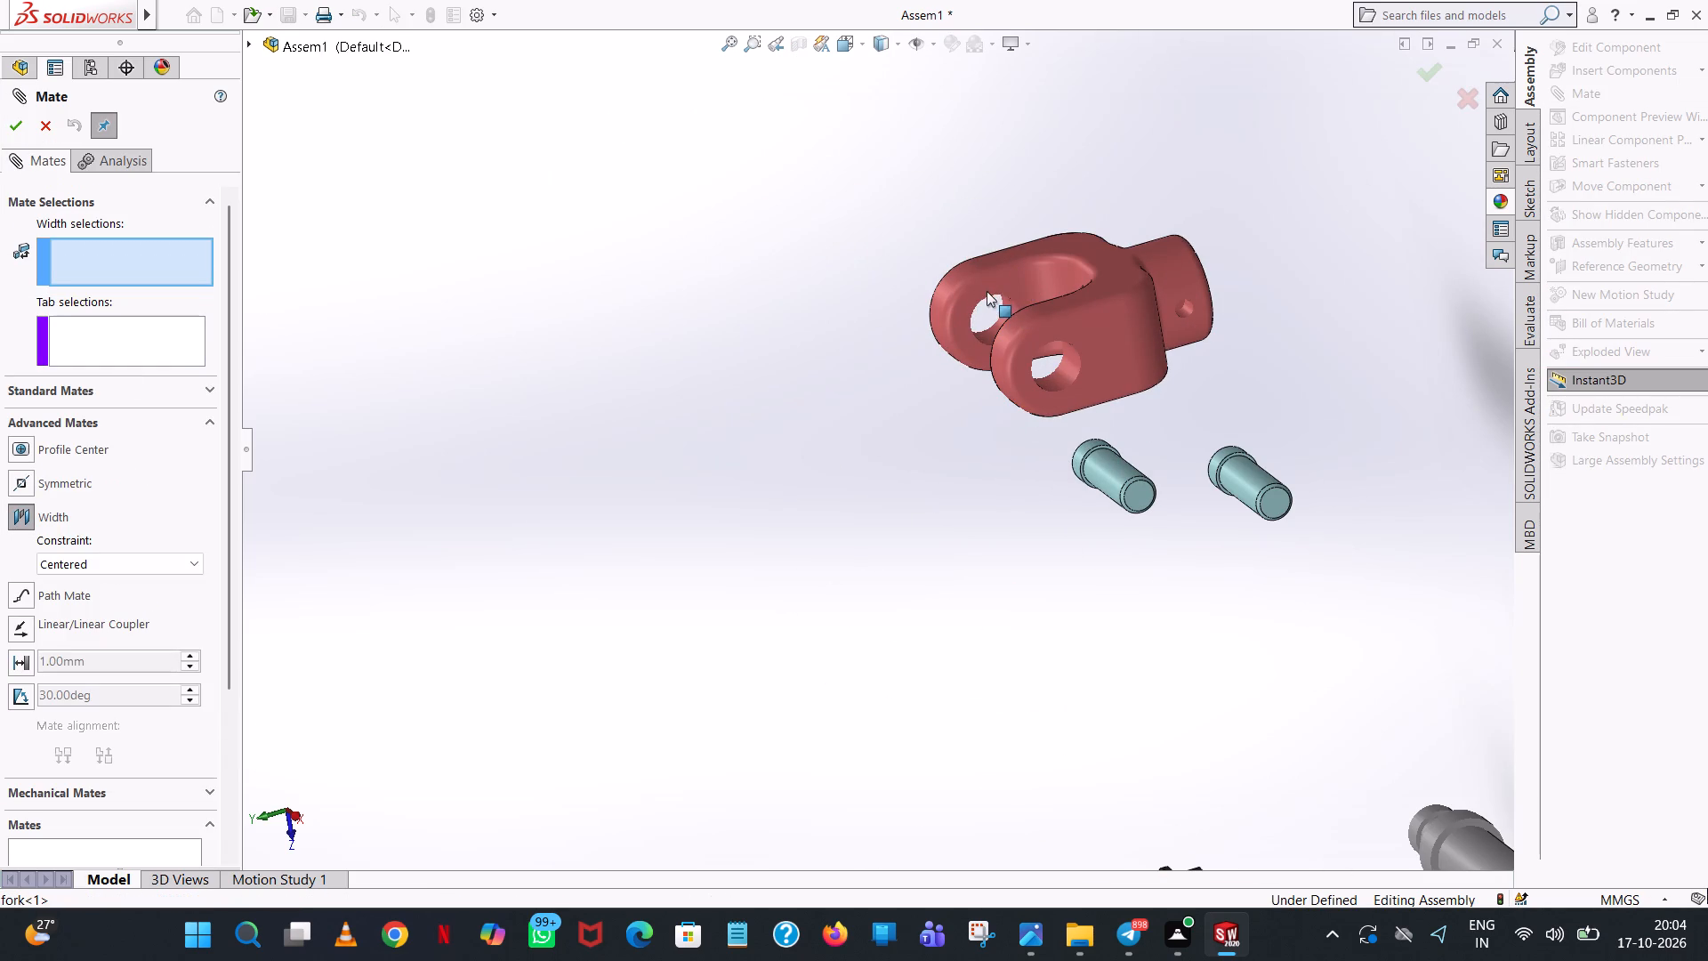
click(992, 280)
middle_drag(1013, 317, 1093, 440)
click(938, 225)
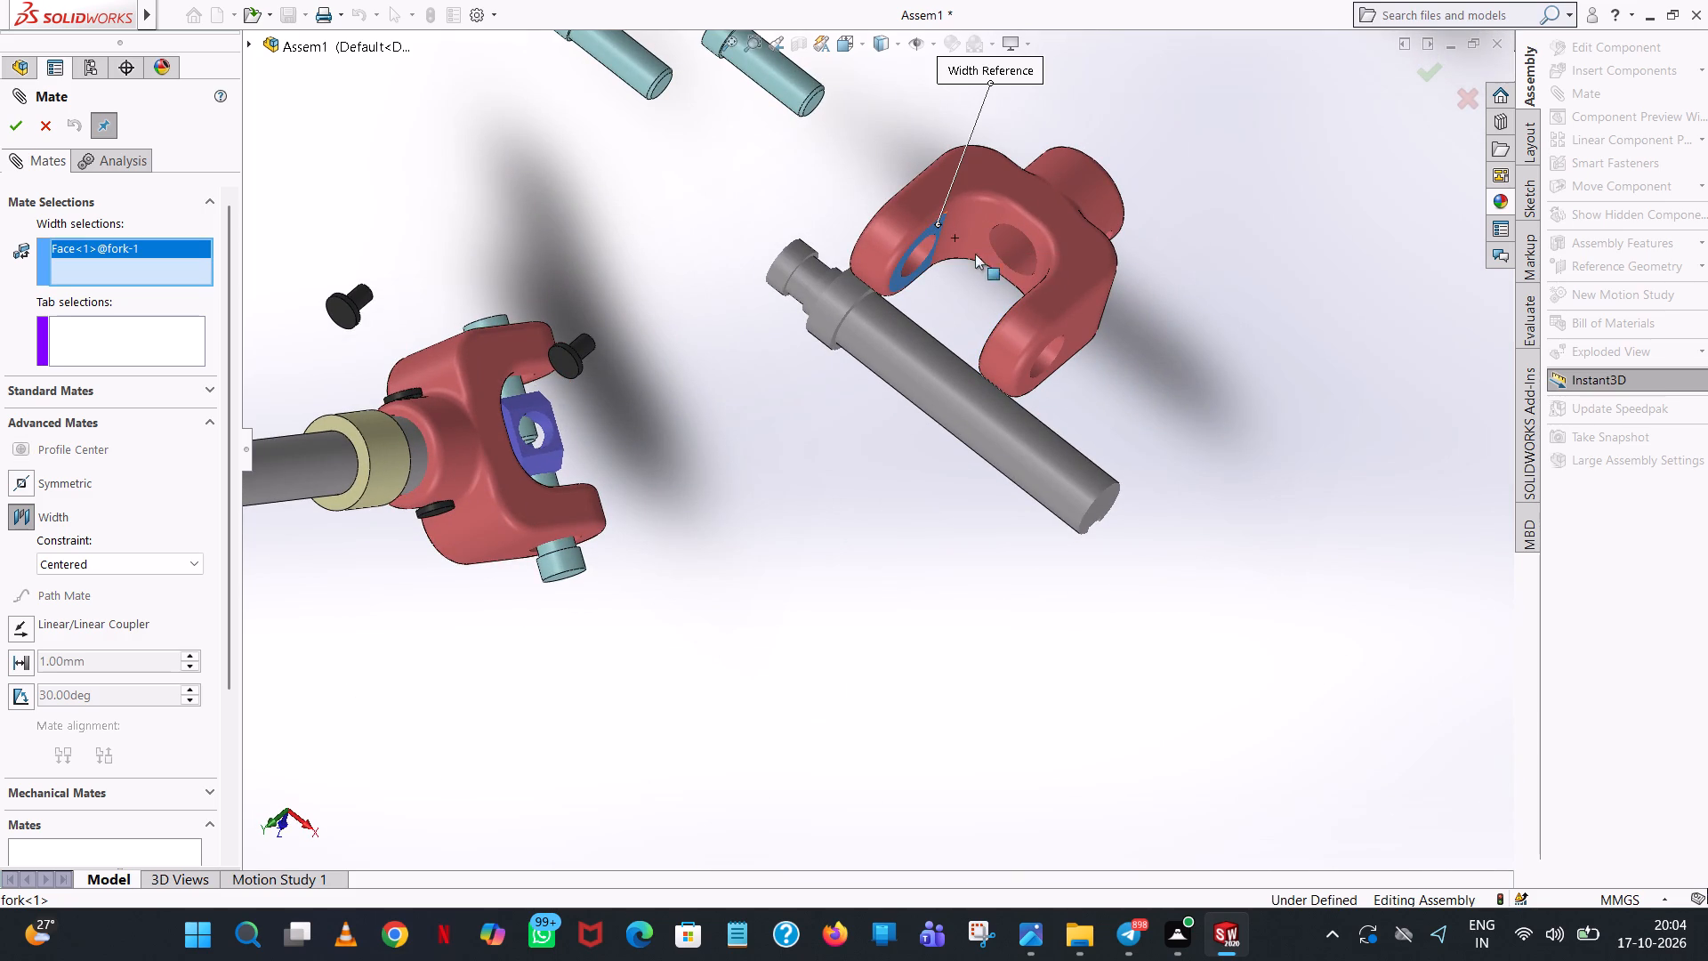
middle_drag(1022, 324, 1112, 460)
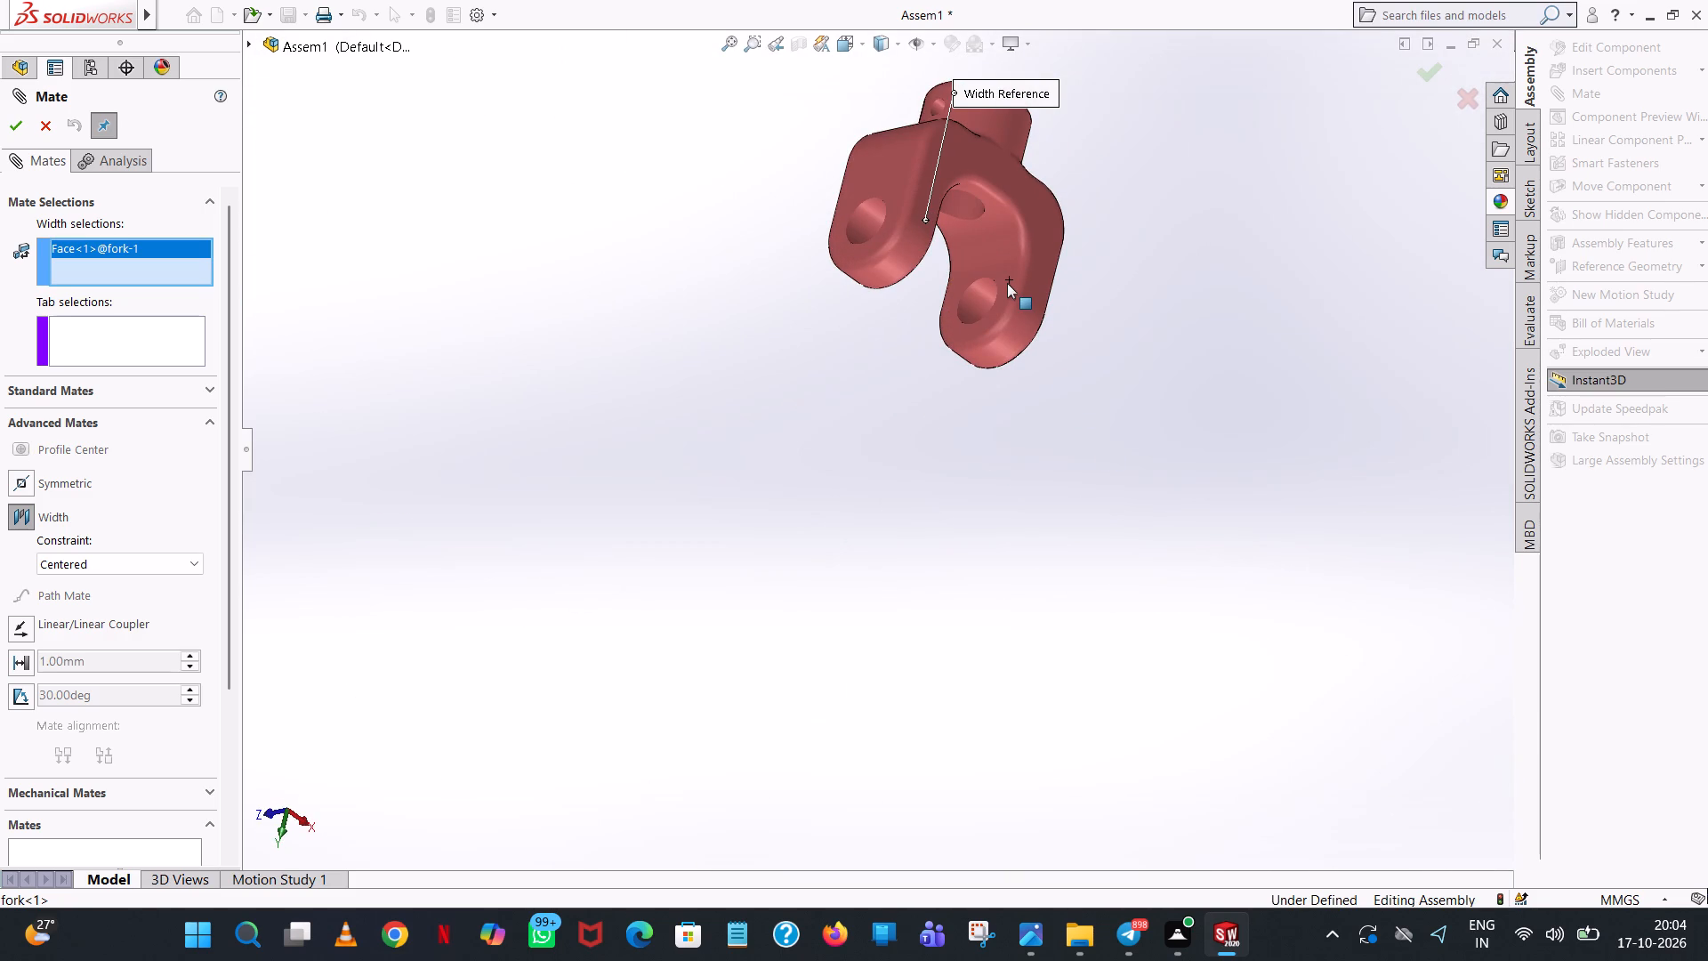
click(1007, 283)
Pick two opposite faces of nut<1> in the assembled fork as tab references and apply the Width mate.
scroll(986, 434, up, 6)
scroll(851, 583, up, 3)
scroll(826, 653, up, 5)
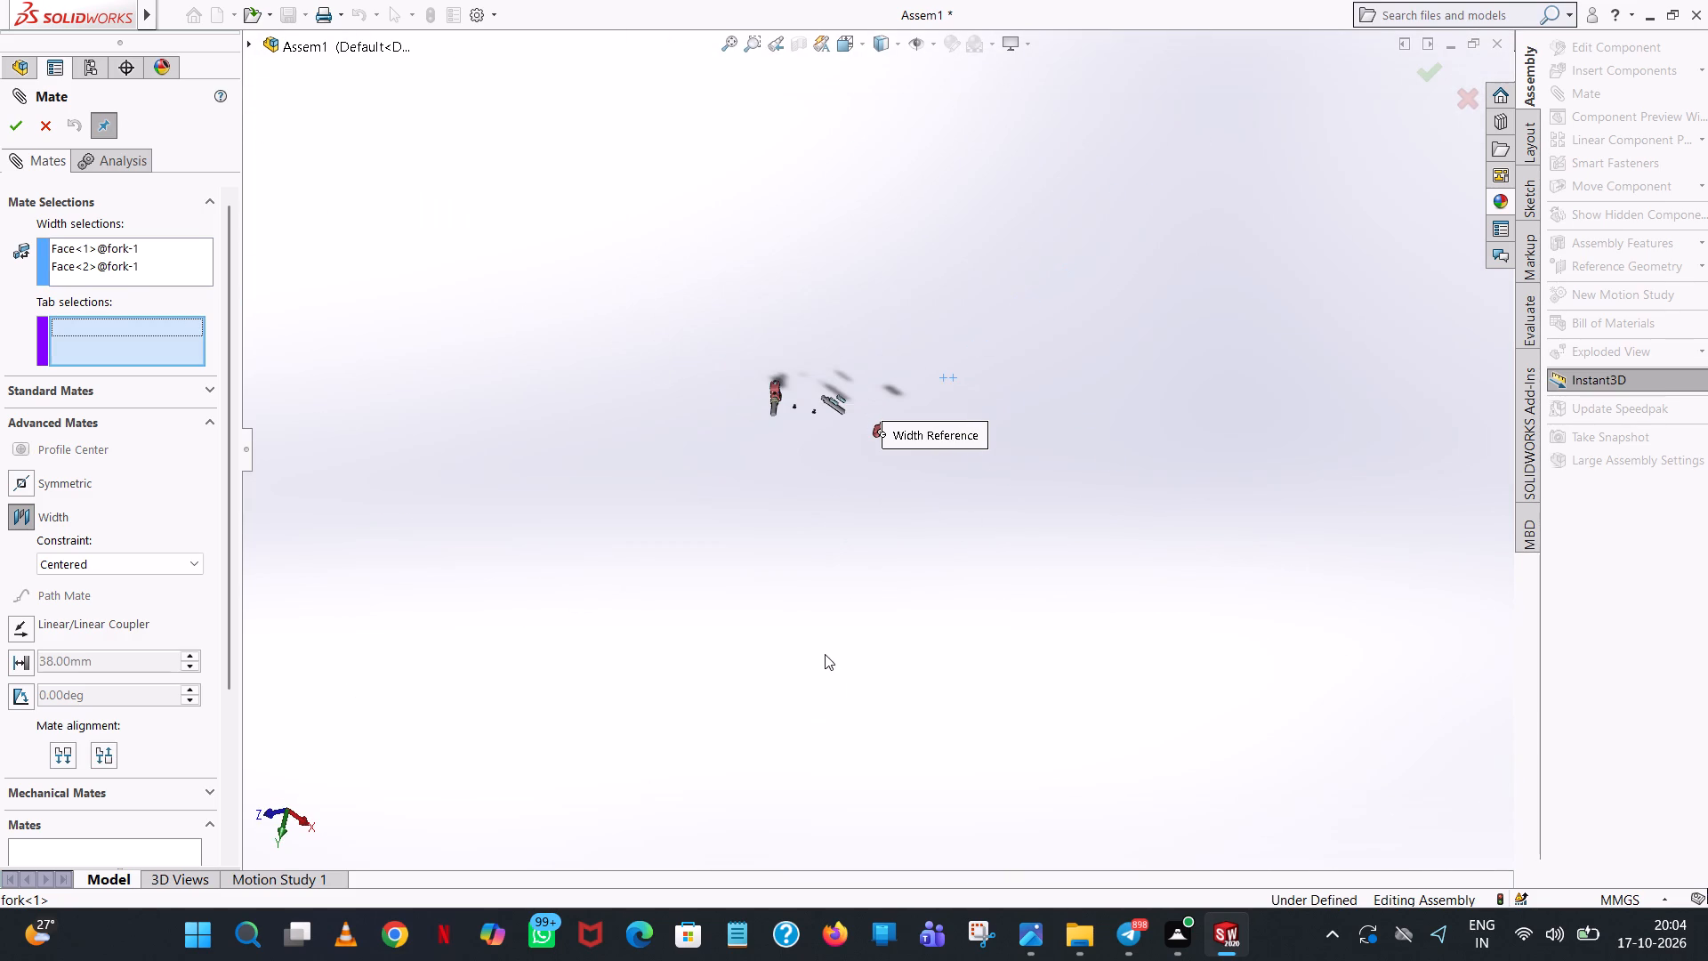
scroll(806, 305, down, 7)
scroll(832, 669, down, 3)
middle_drag(824, 675, 798, 682)
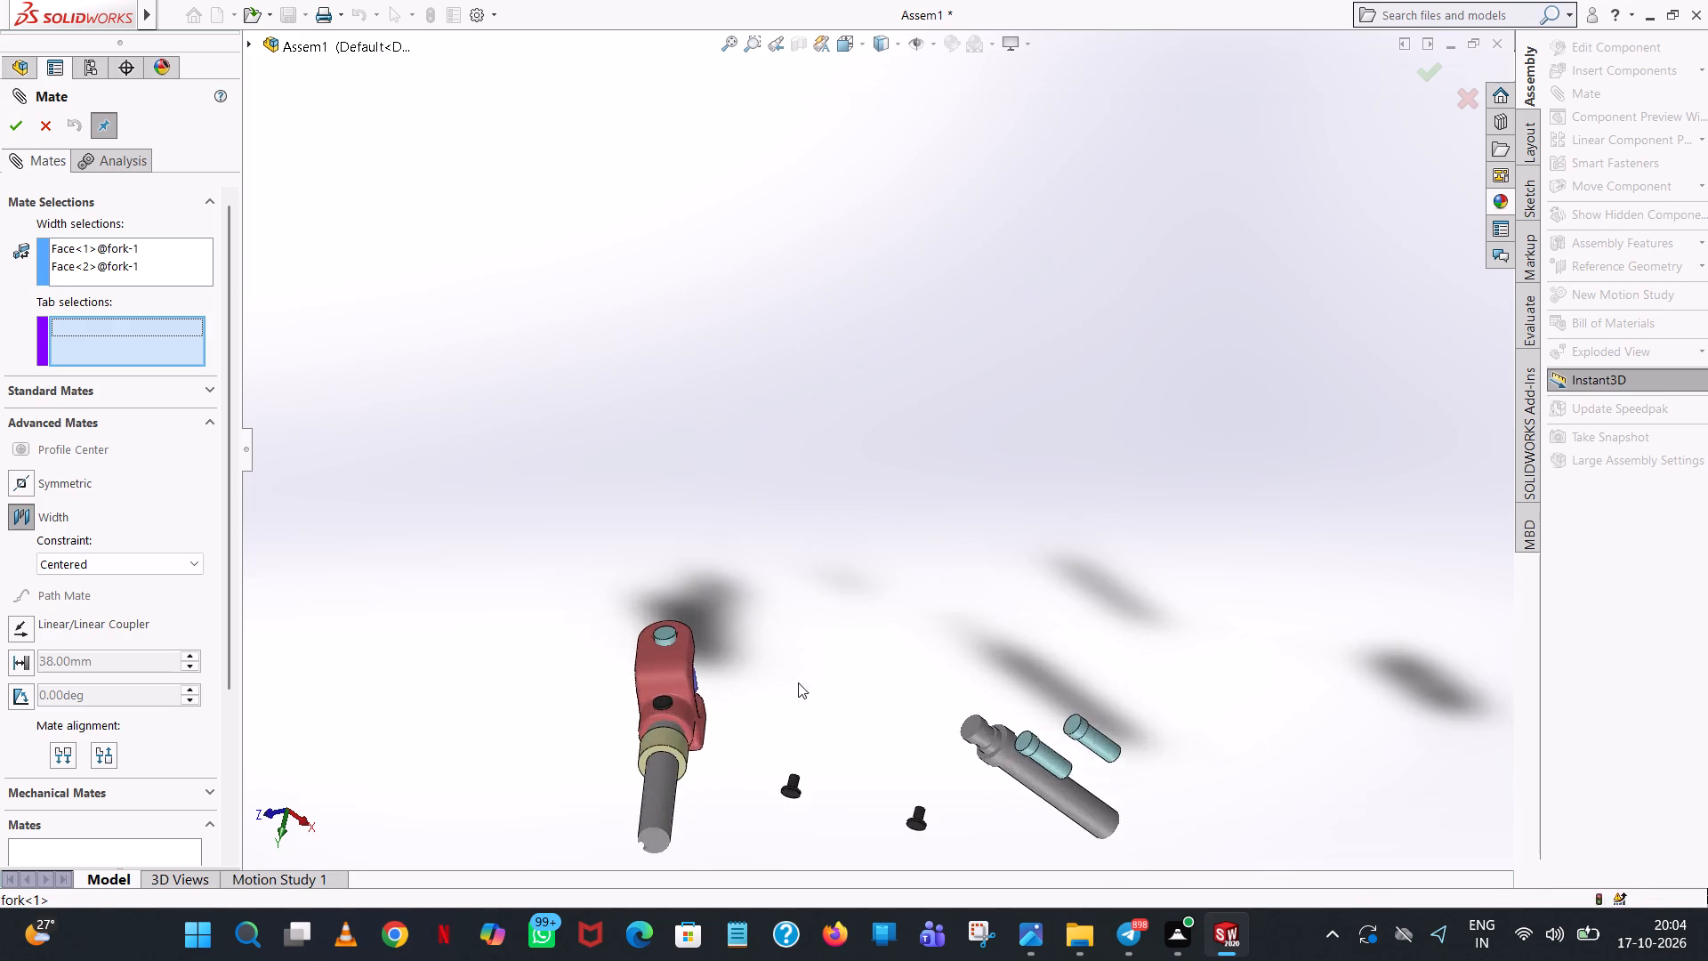
middle_drag(798, 682, 704, 607)
scroll(1072, 863, up, 5)
scroll(1025, 673, down, 1)
middle_drag(994, 661, 603, 186)
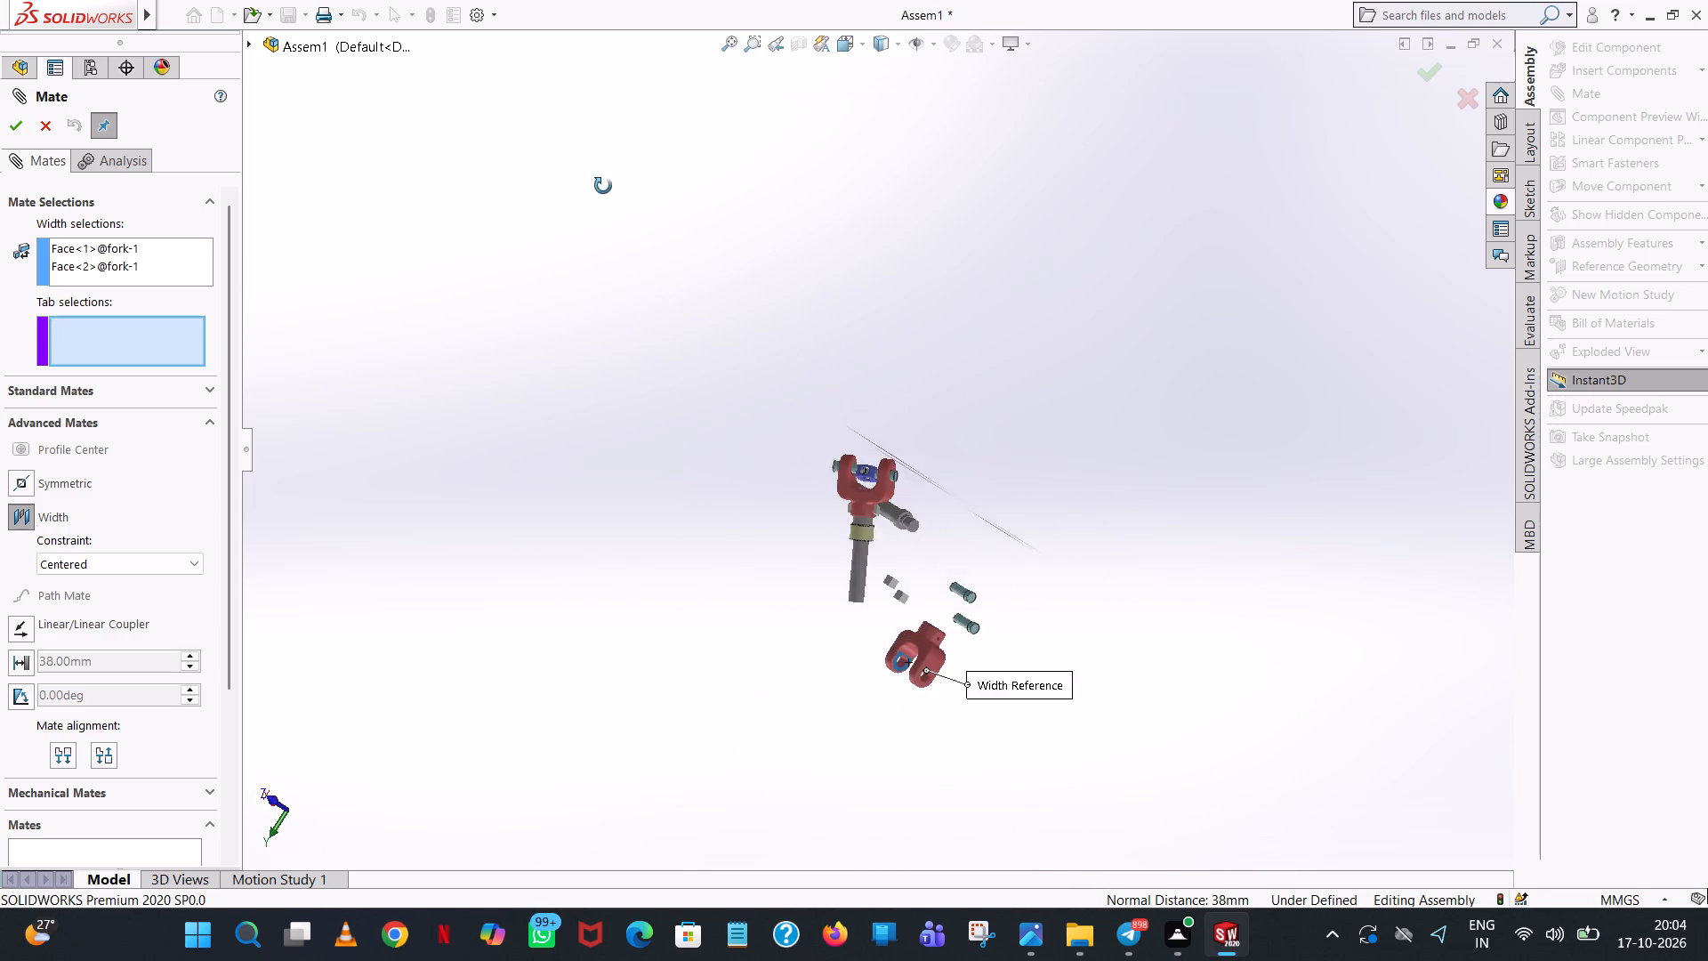
middle_drag(603, 186, 694, 302)
scroll(1129, 608, down, 6)
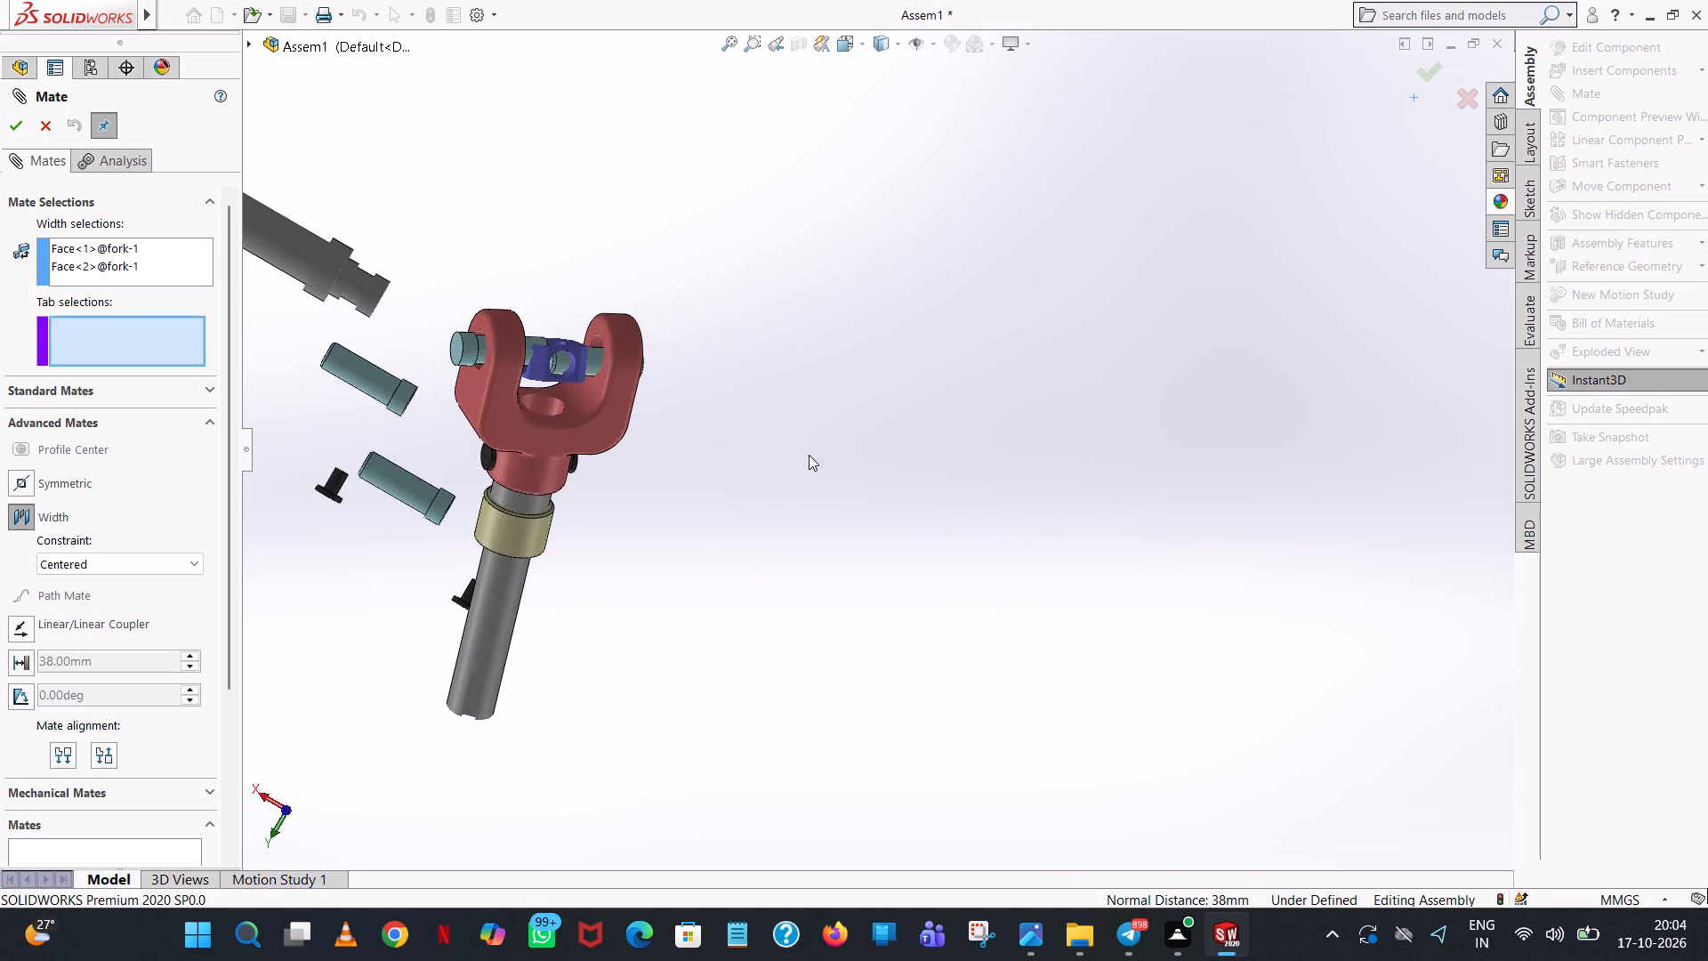
middle_drag(572, 370, 674, 696)
scroll(604, 433, down, 1)
middle_drag(645, 359, 739, 501)
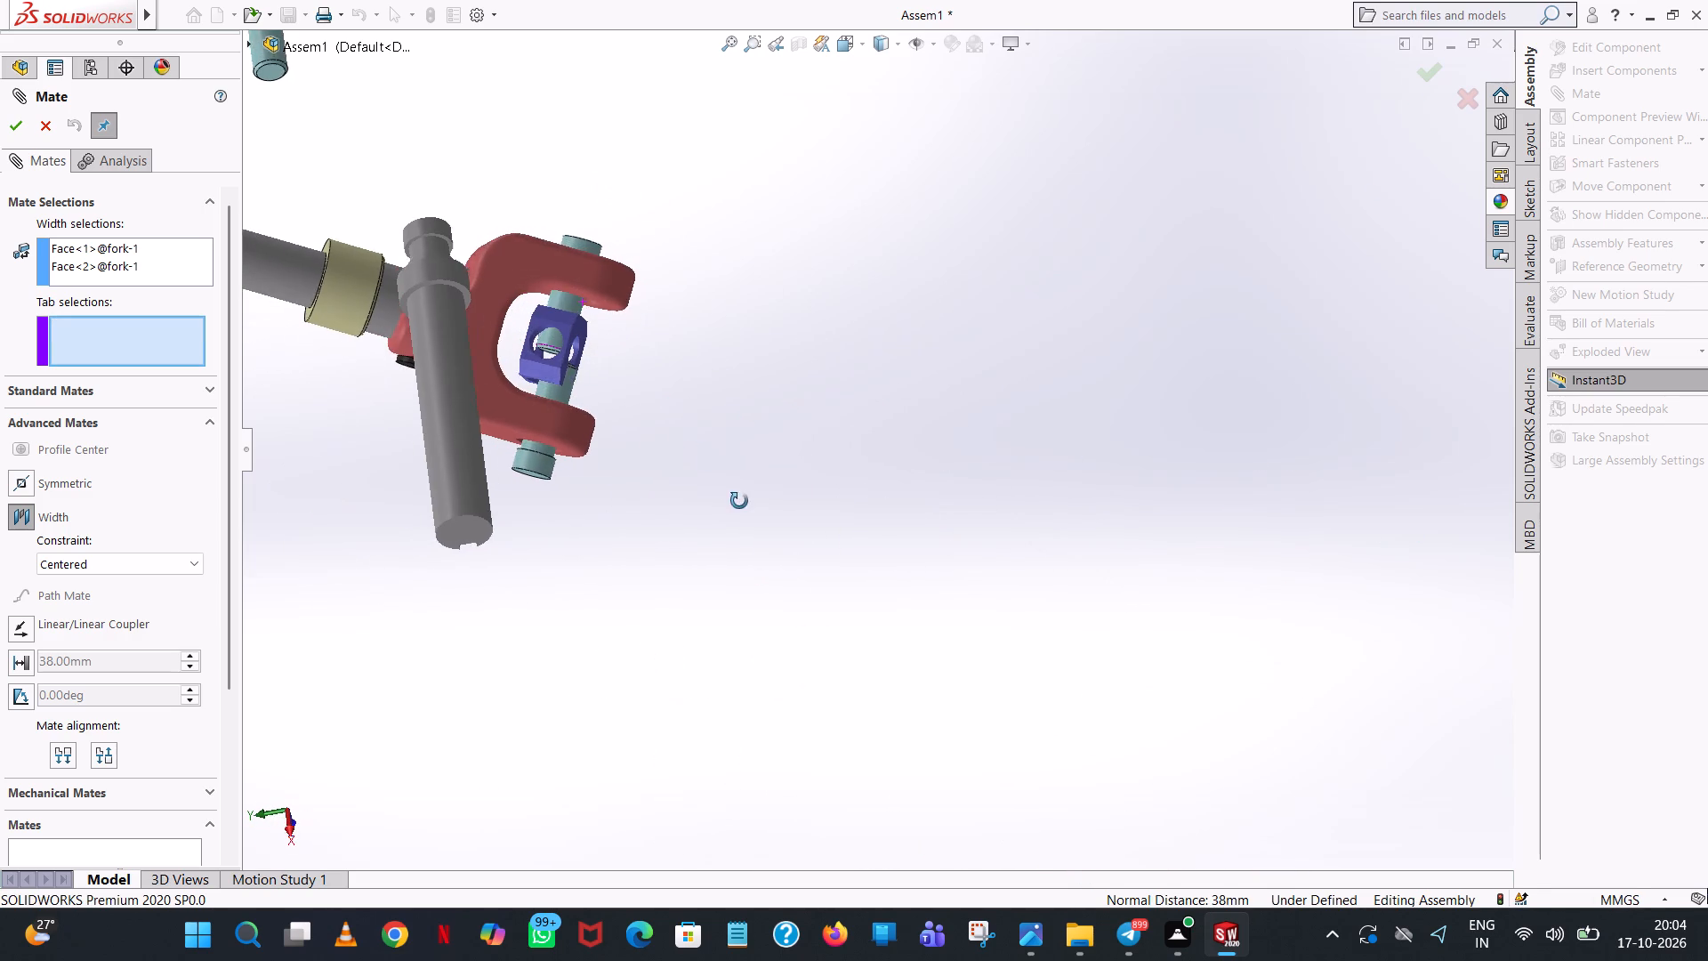
middle_drag(739, 501, 741, 501)
scroll(567, 322, down, 7)
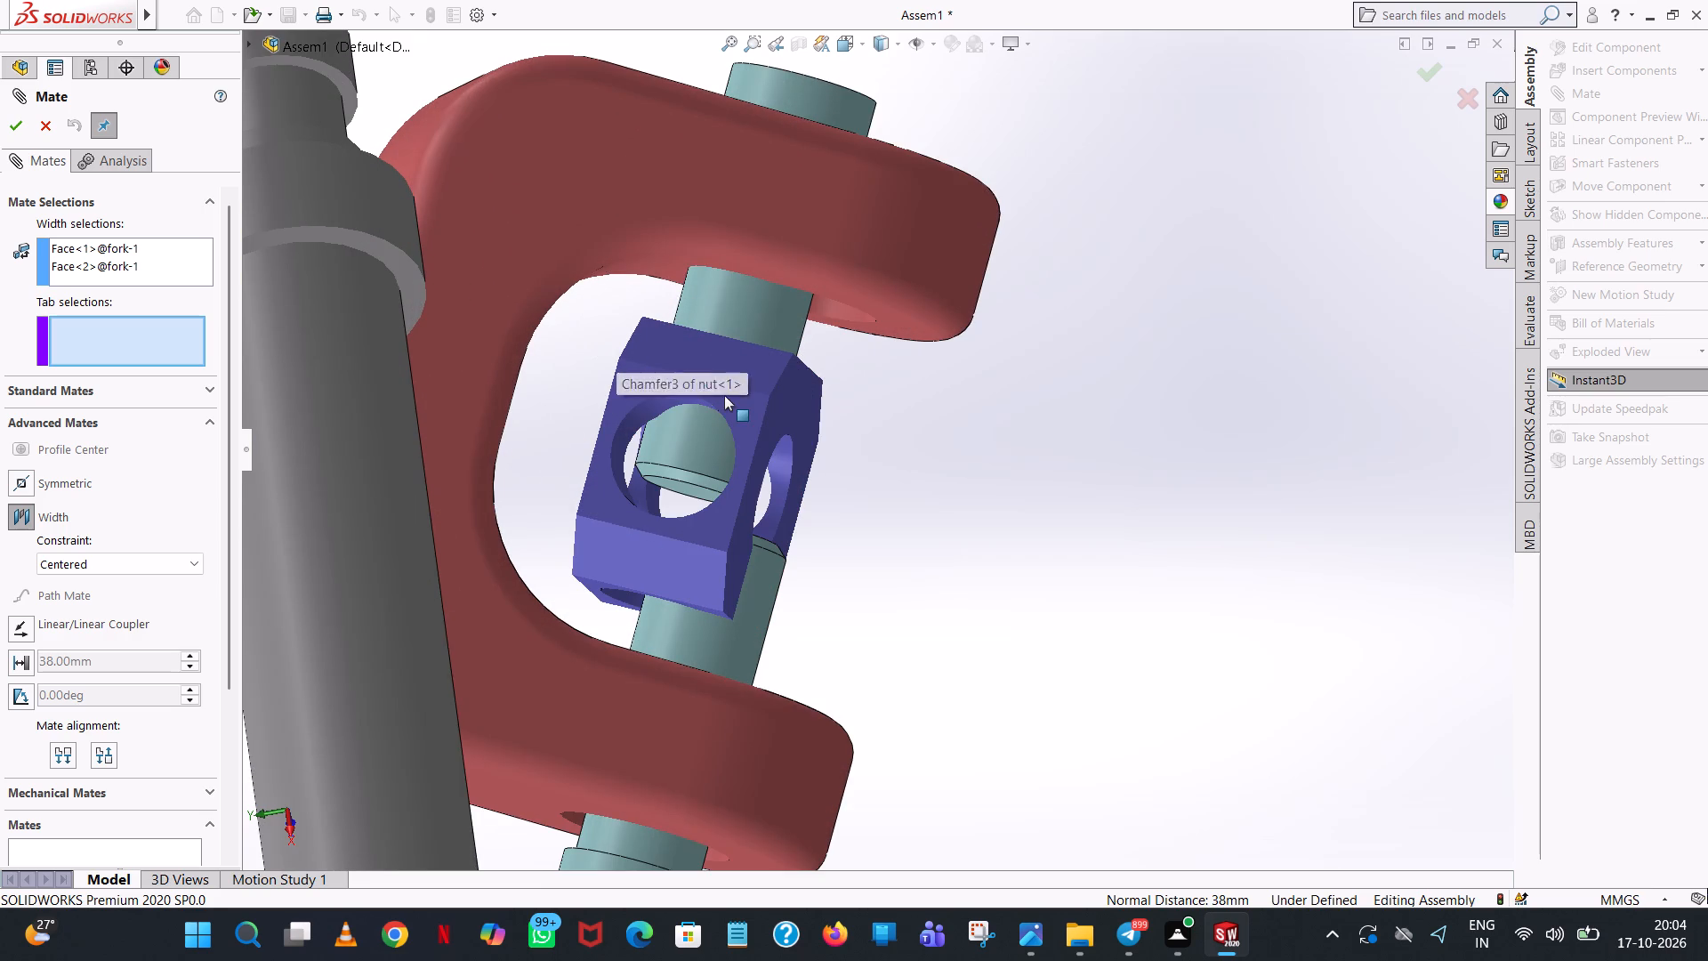
click(726, 396)
middle_drag(989, 554, 794, 448)
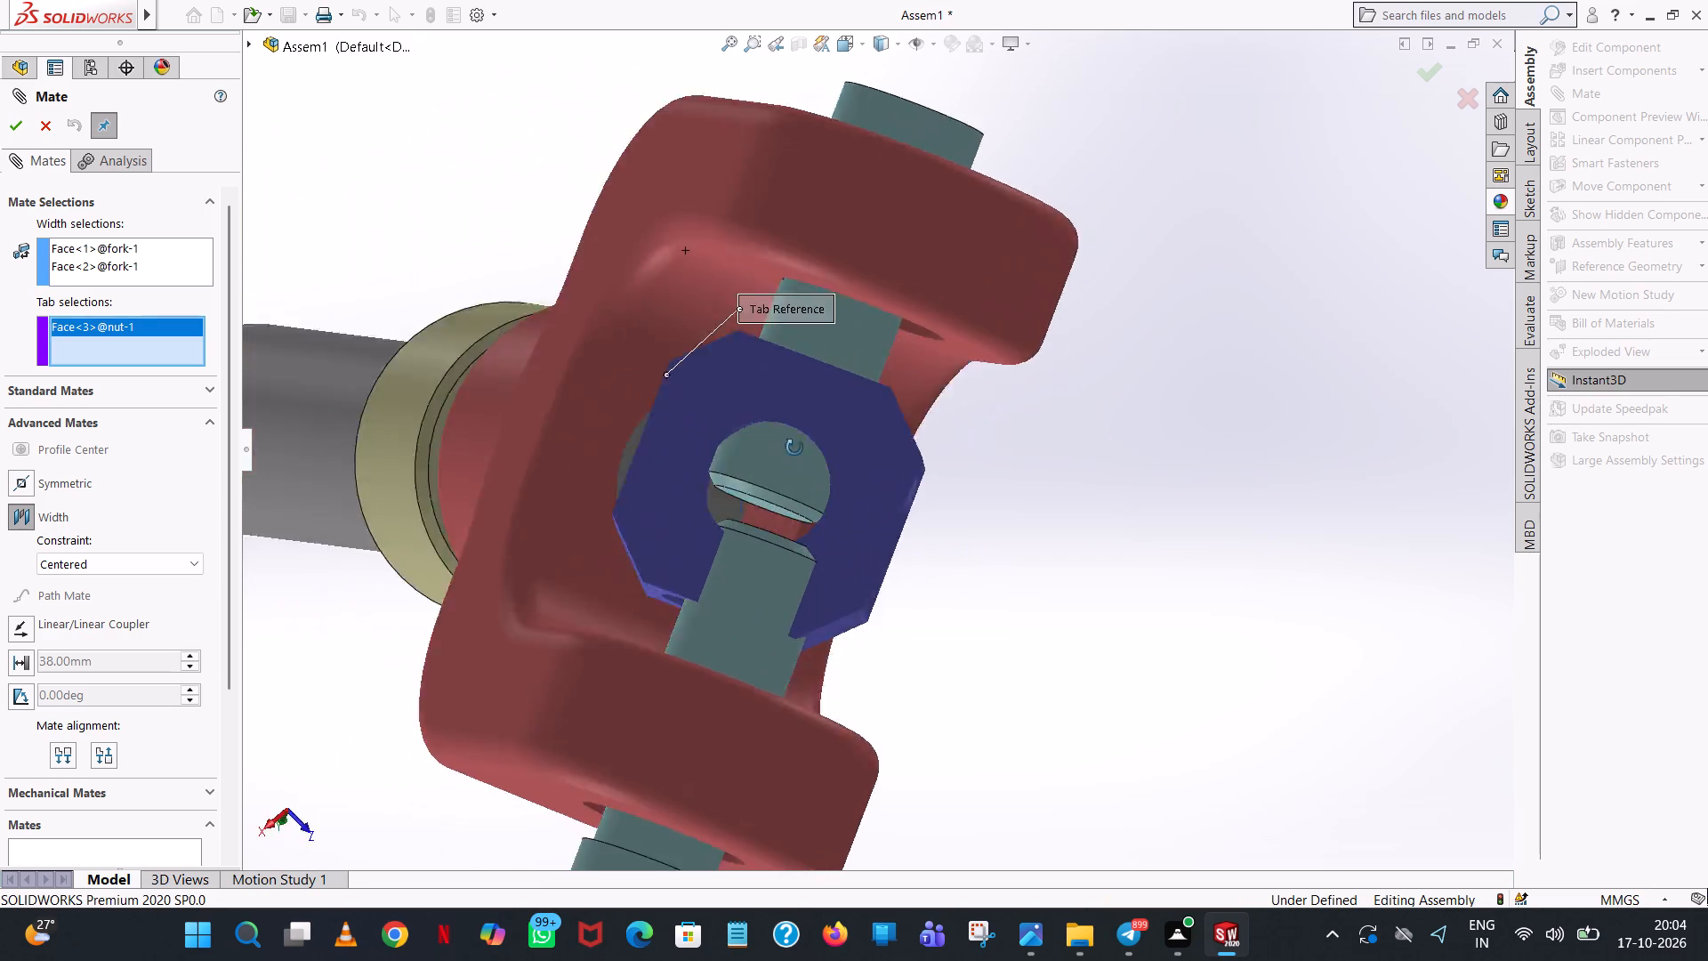
middle_drag(794, 448, 707, 389)
click(774, 410)
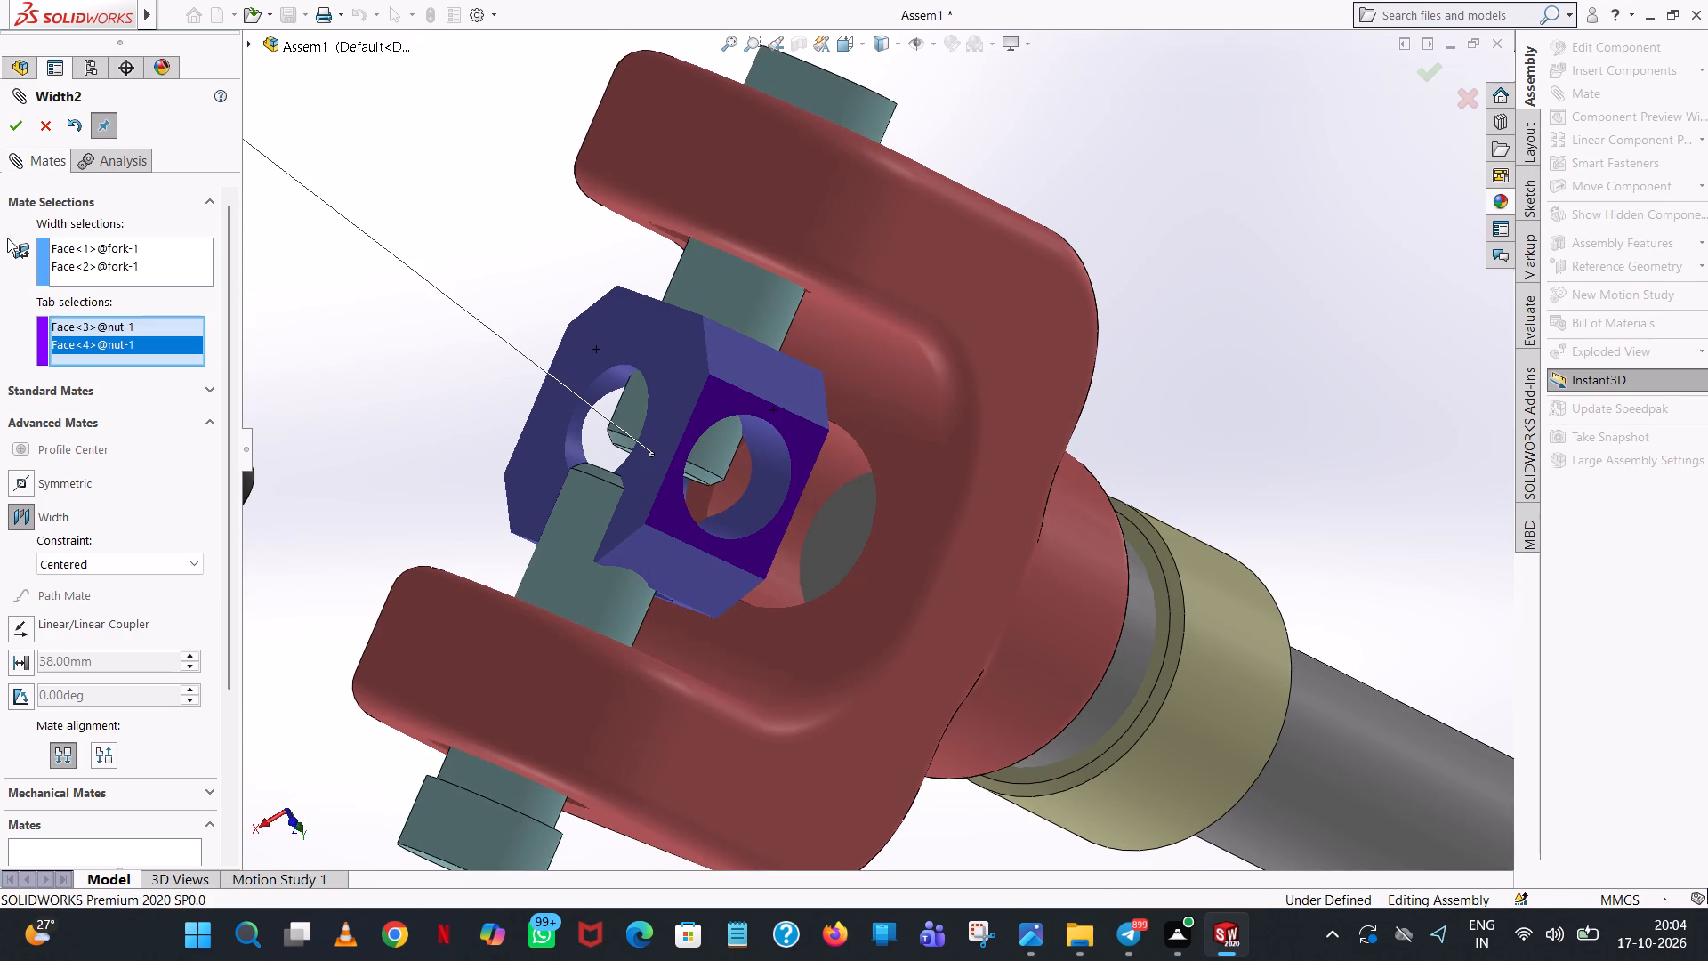
click(12, 124)
Move the loose fork<1> around the assembled joint to see how the nut follows, bring it beside the joint's open end, and exit mating.
scroll(458, 394, up, 7)
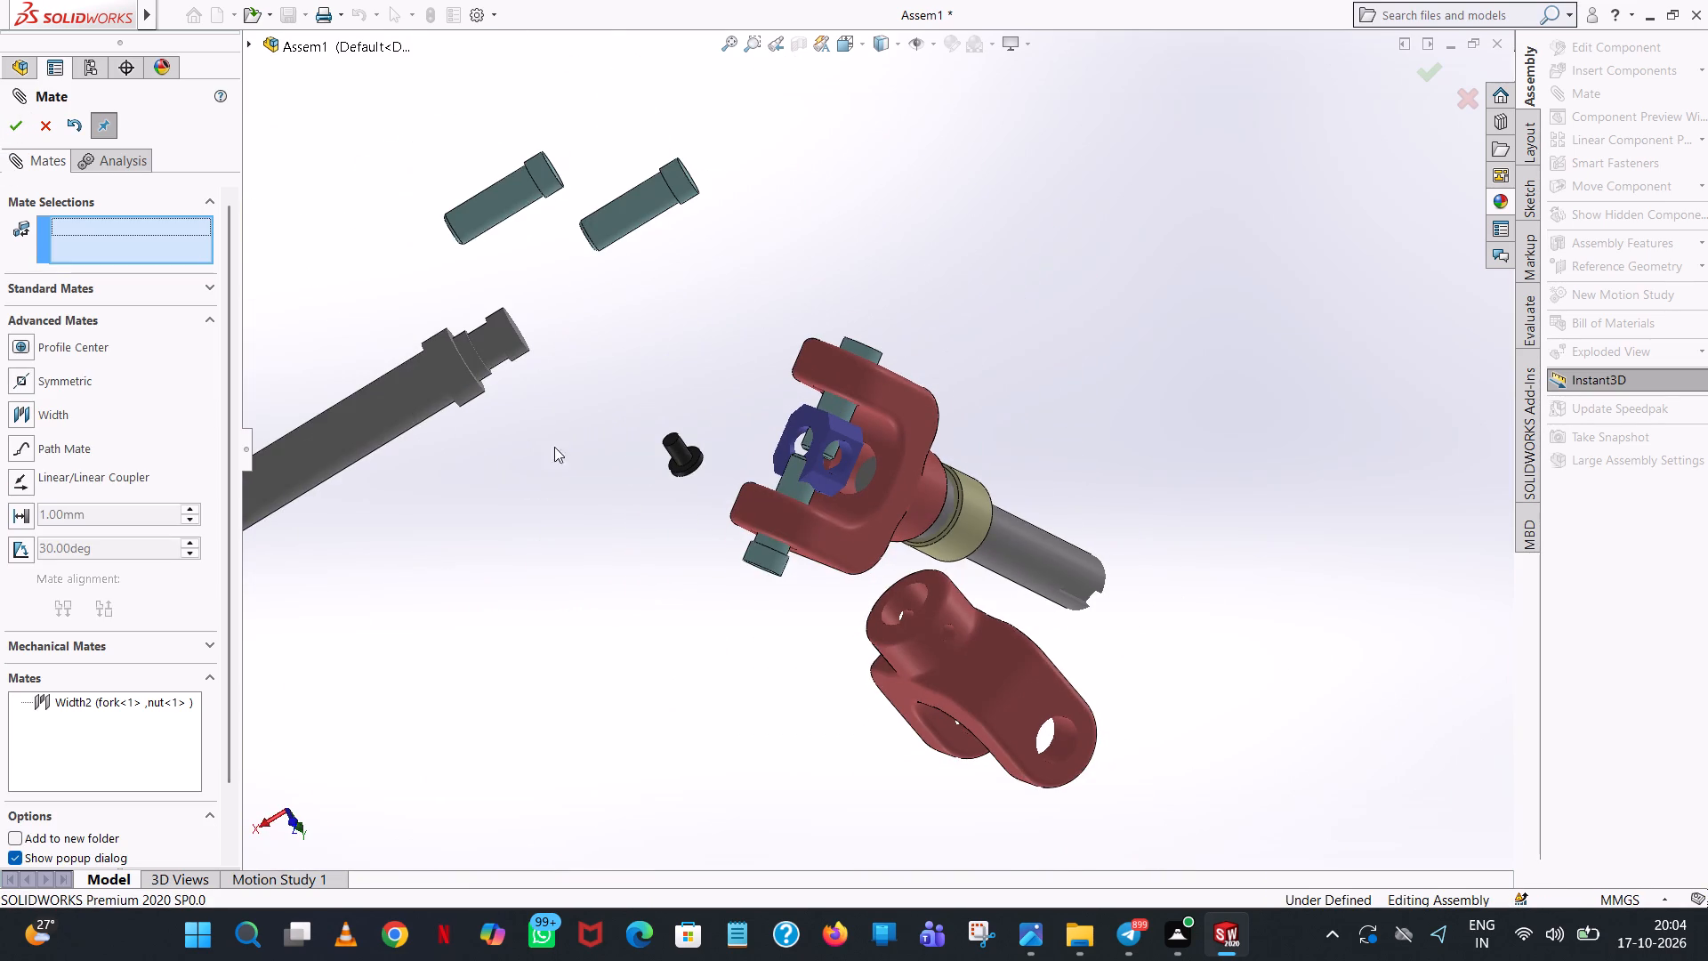
drag(958, 659, 787, 528)
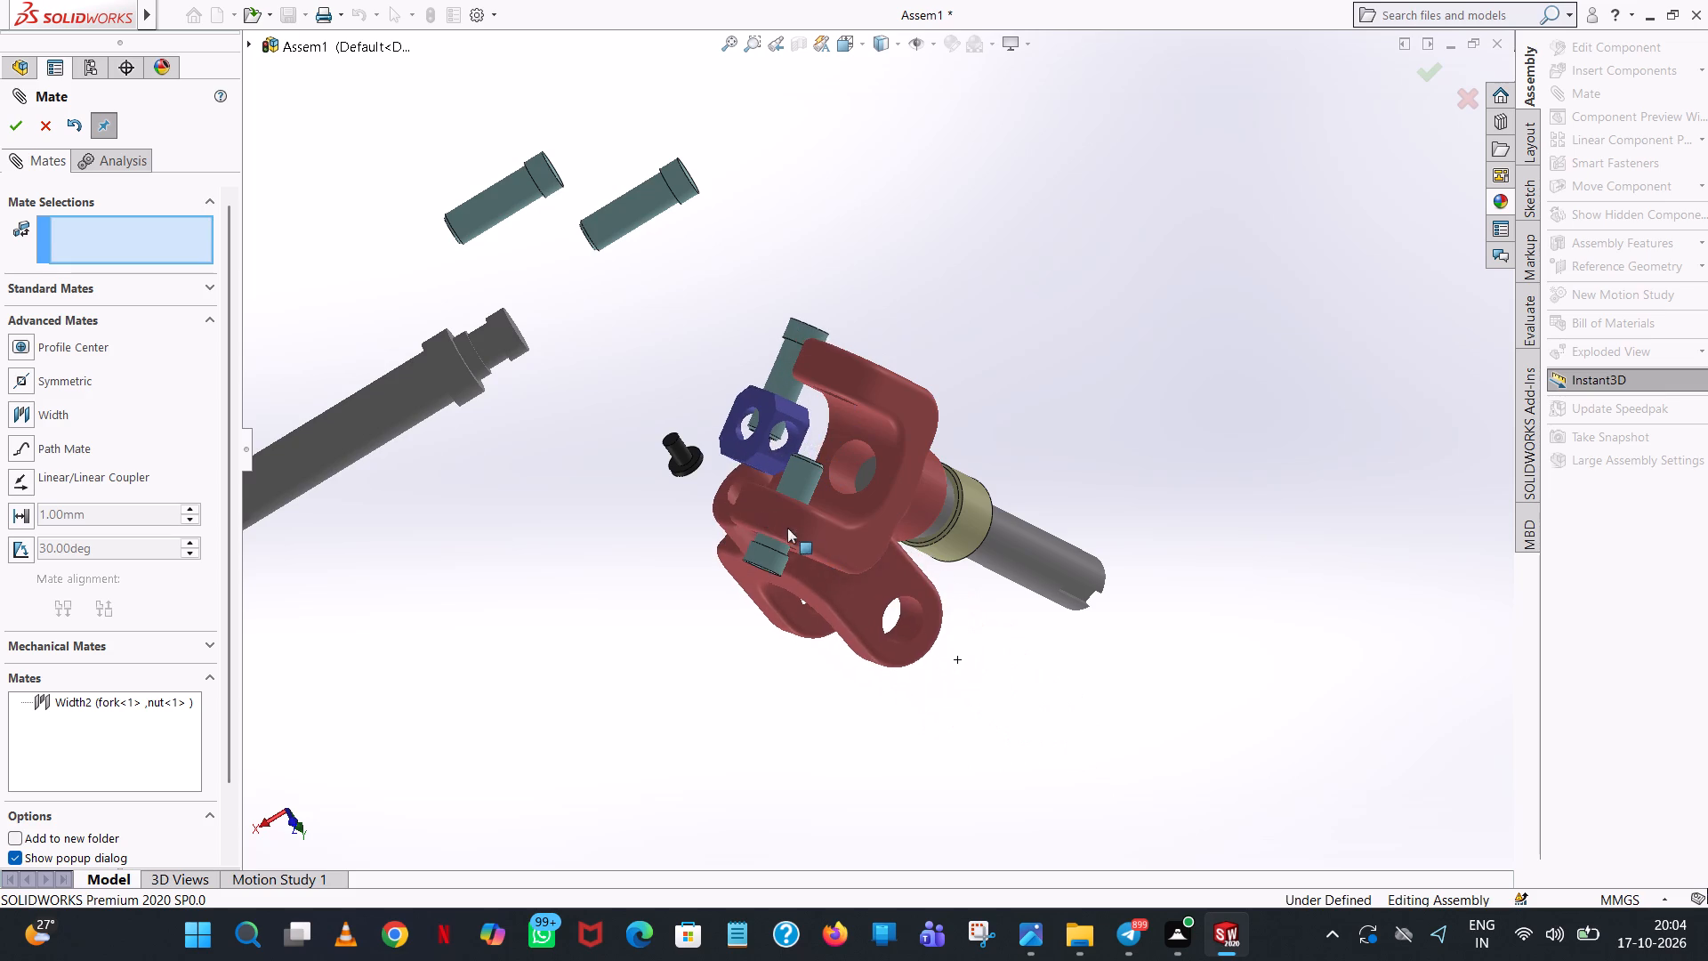
drag(787, 528, 850, 751)
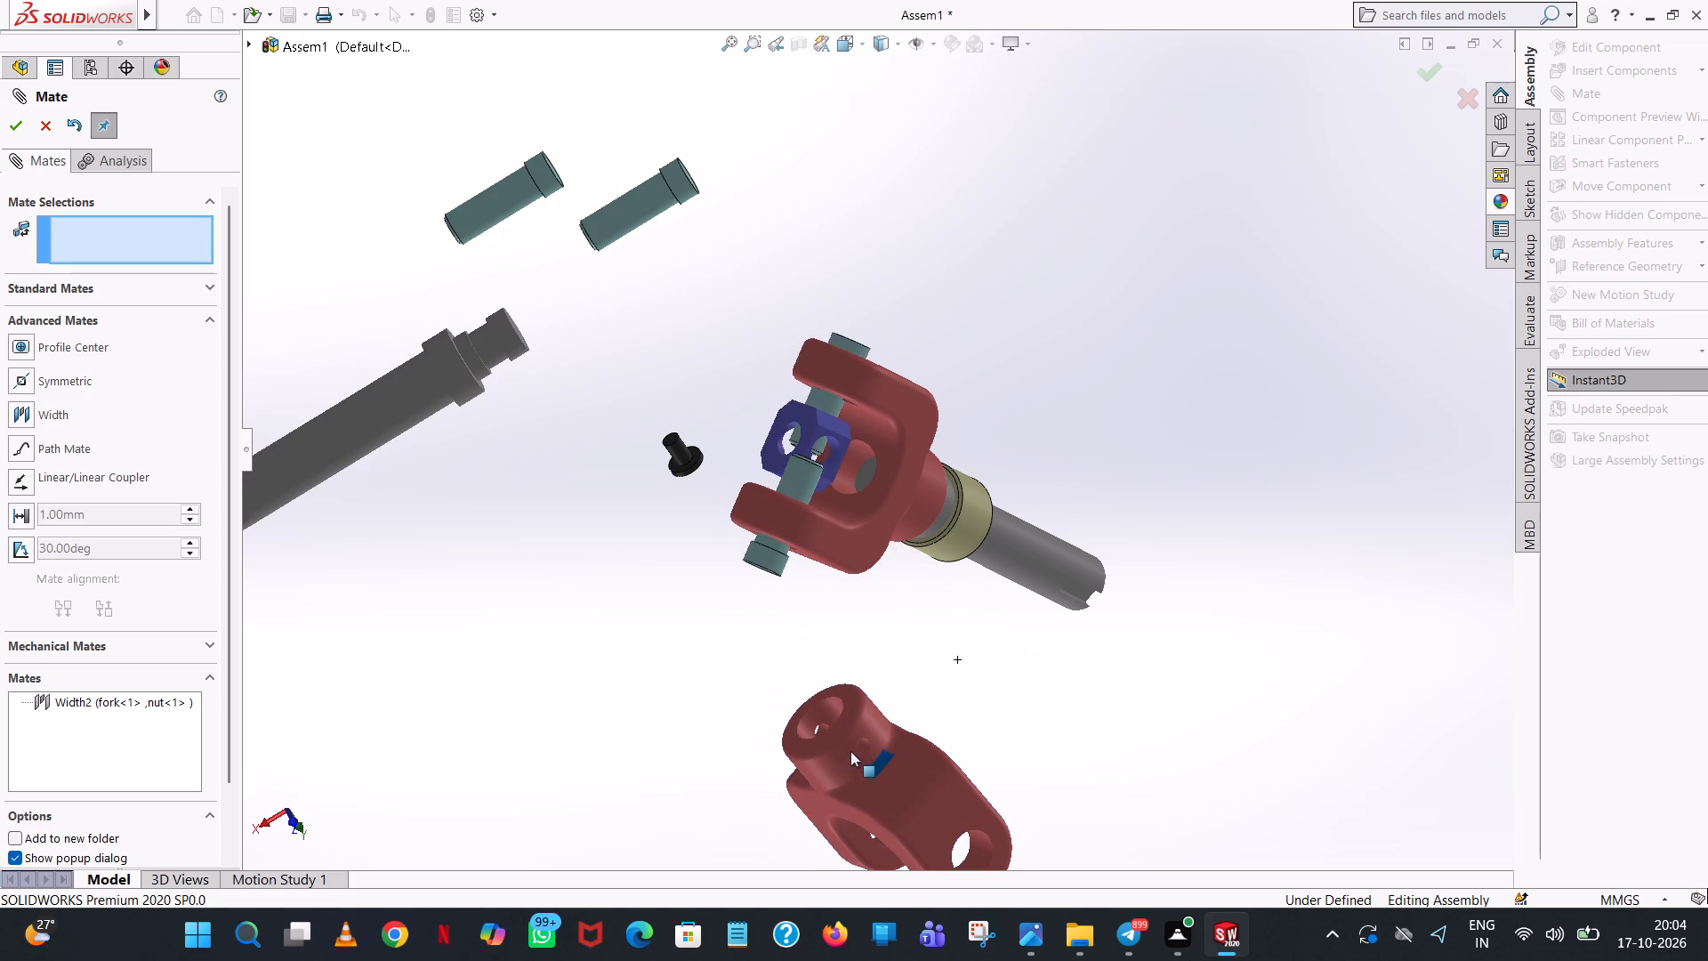
drag(850, 751, 880, 761)
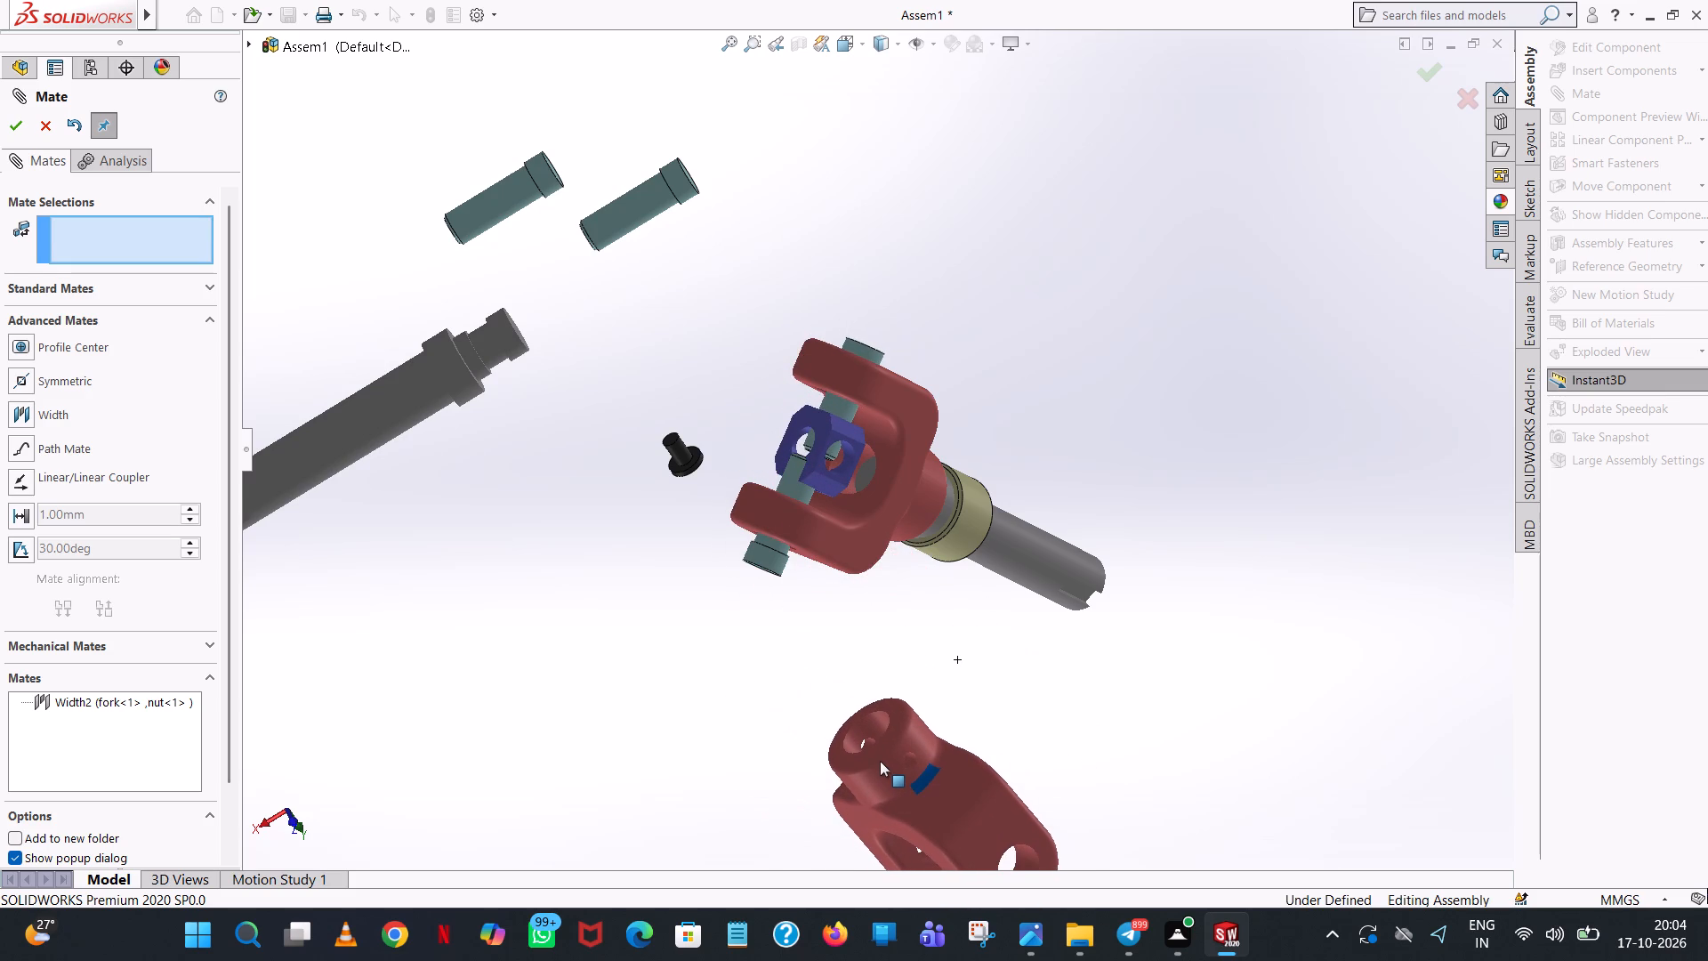
scroll(1065, 715, up, 2)
middle_drag(1026, 642, 1261, 566)
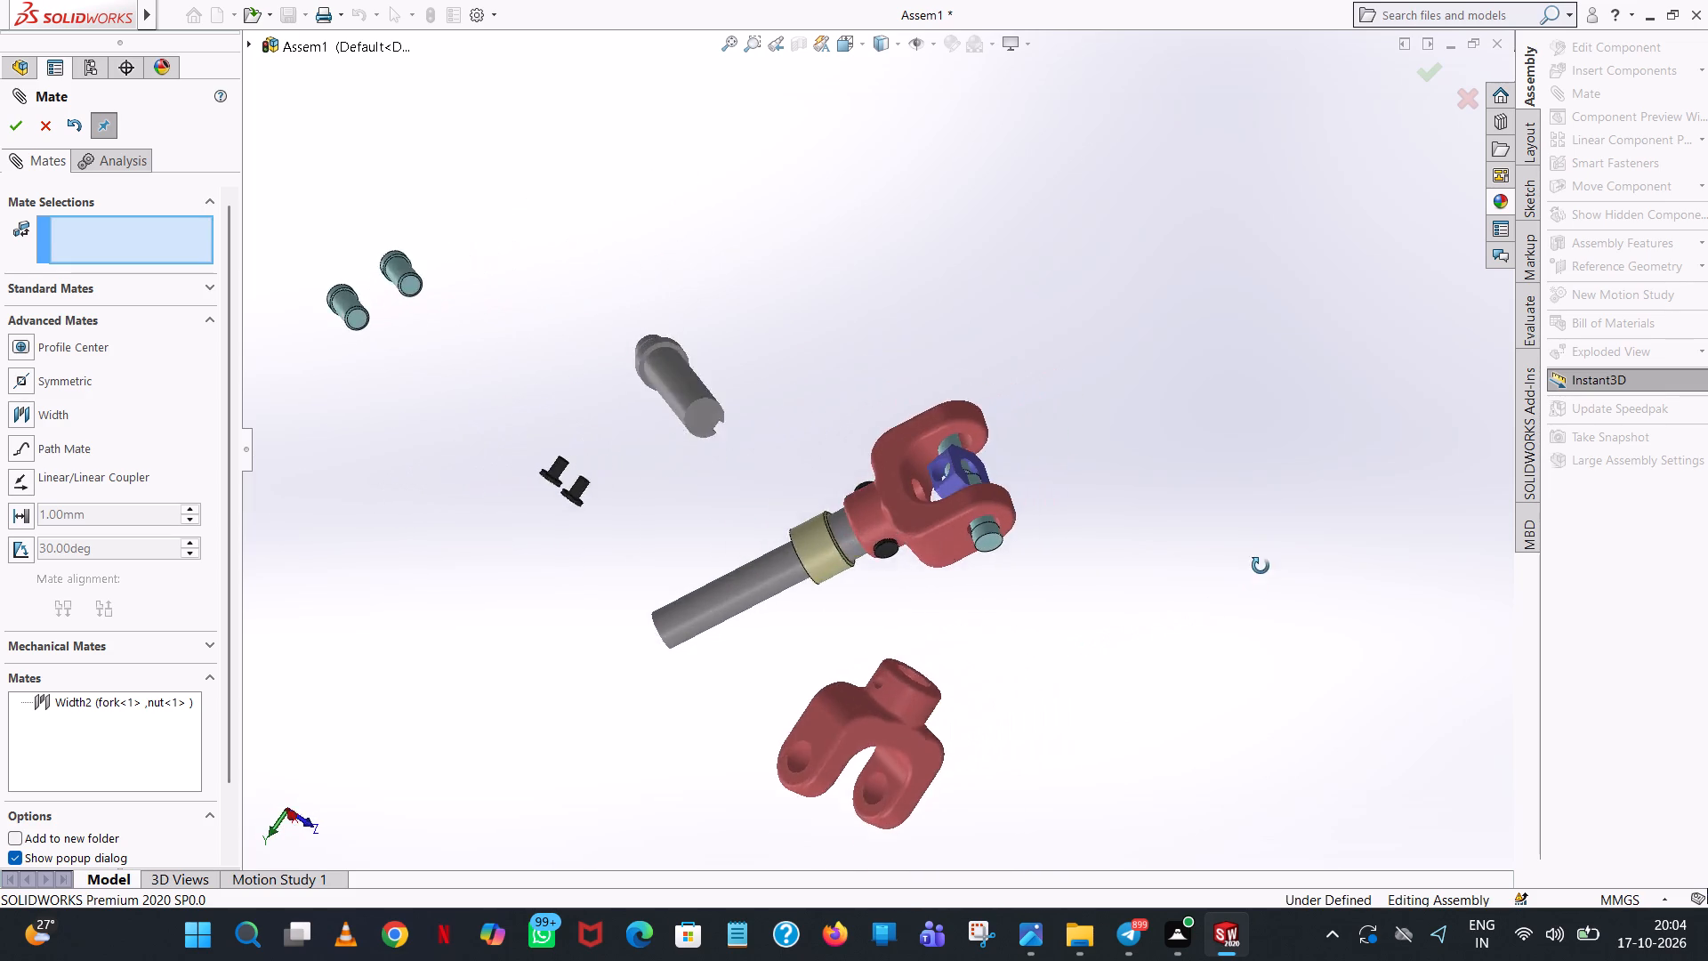
middle_drag(1261, 566, 1290, 413)
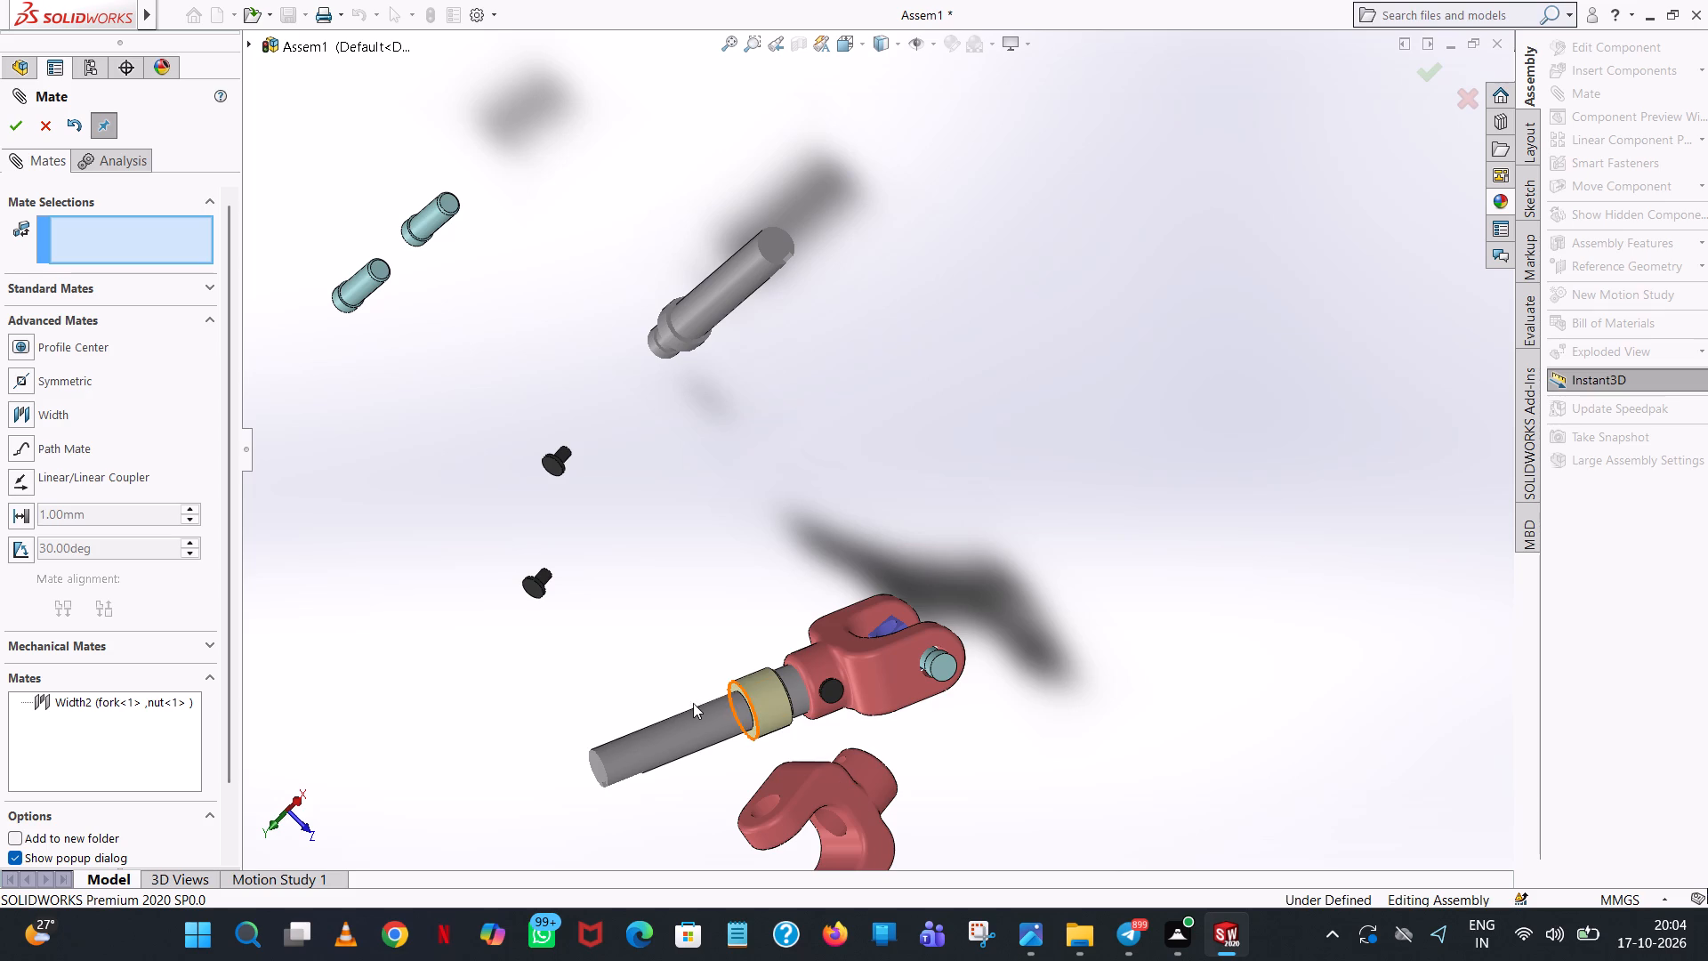
drag(706, 743, 711, 732)
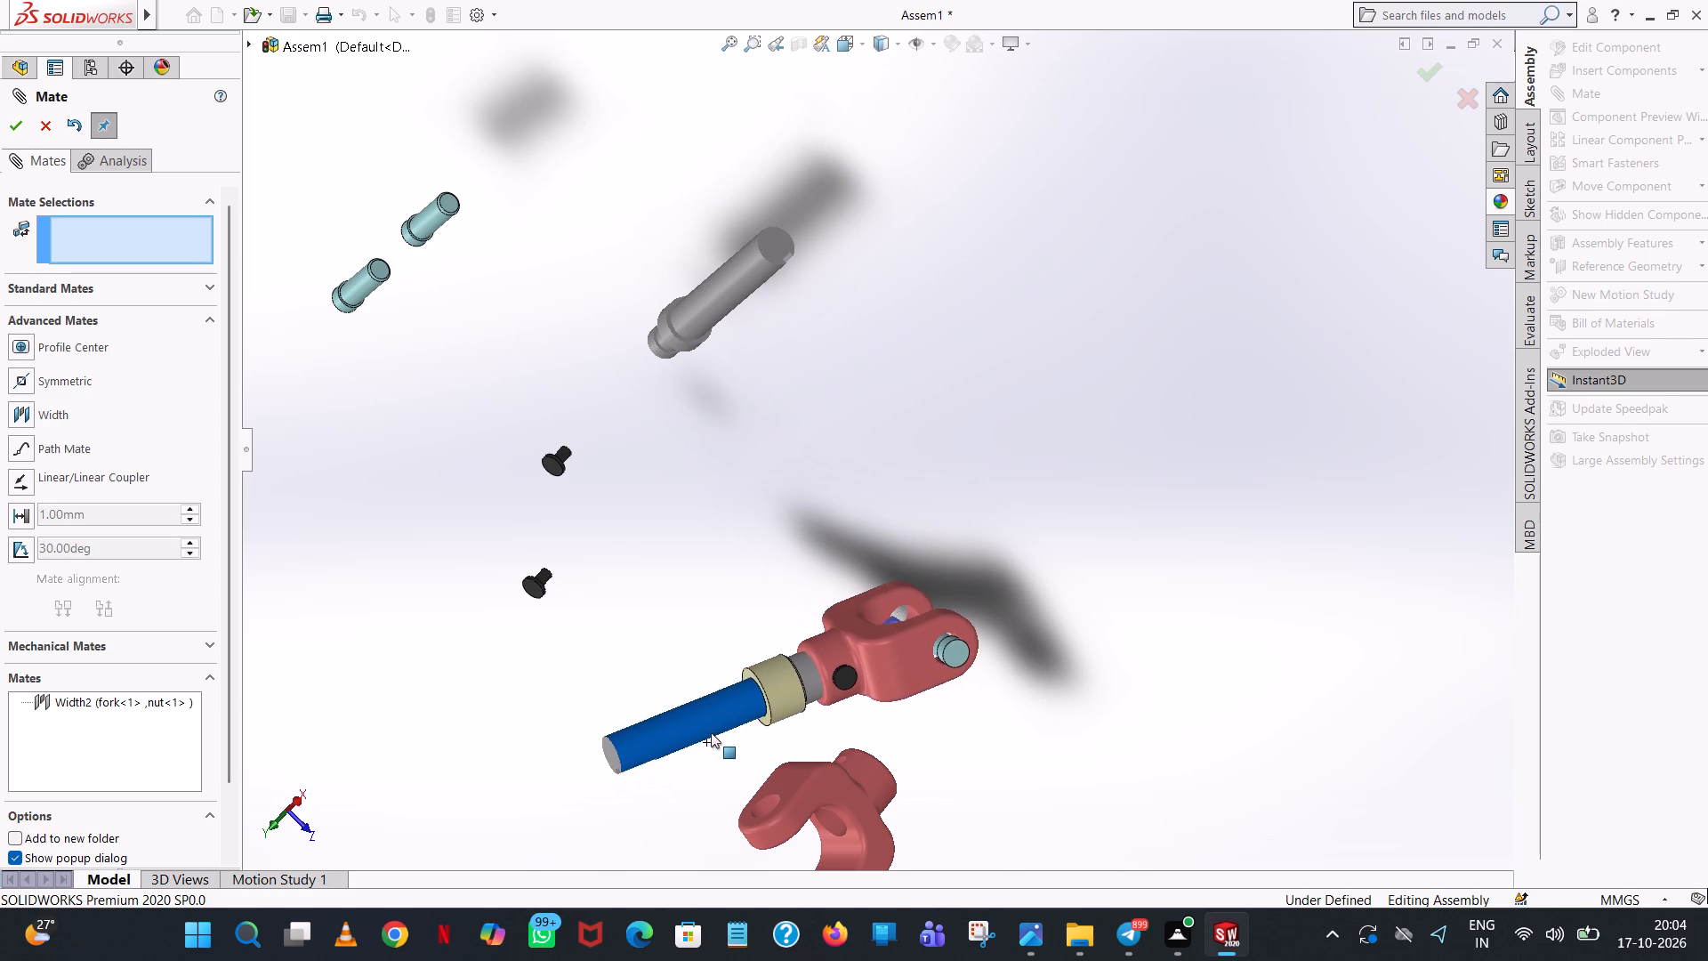
drag(711, 732, 705, 735)
drag(853, 805, 1100, 539)
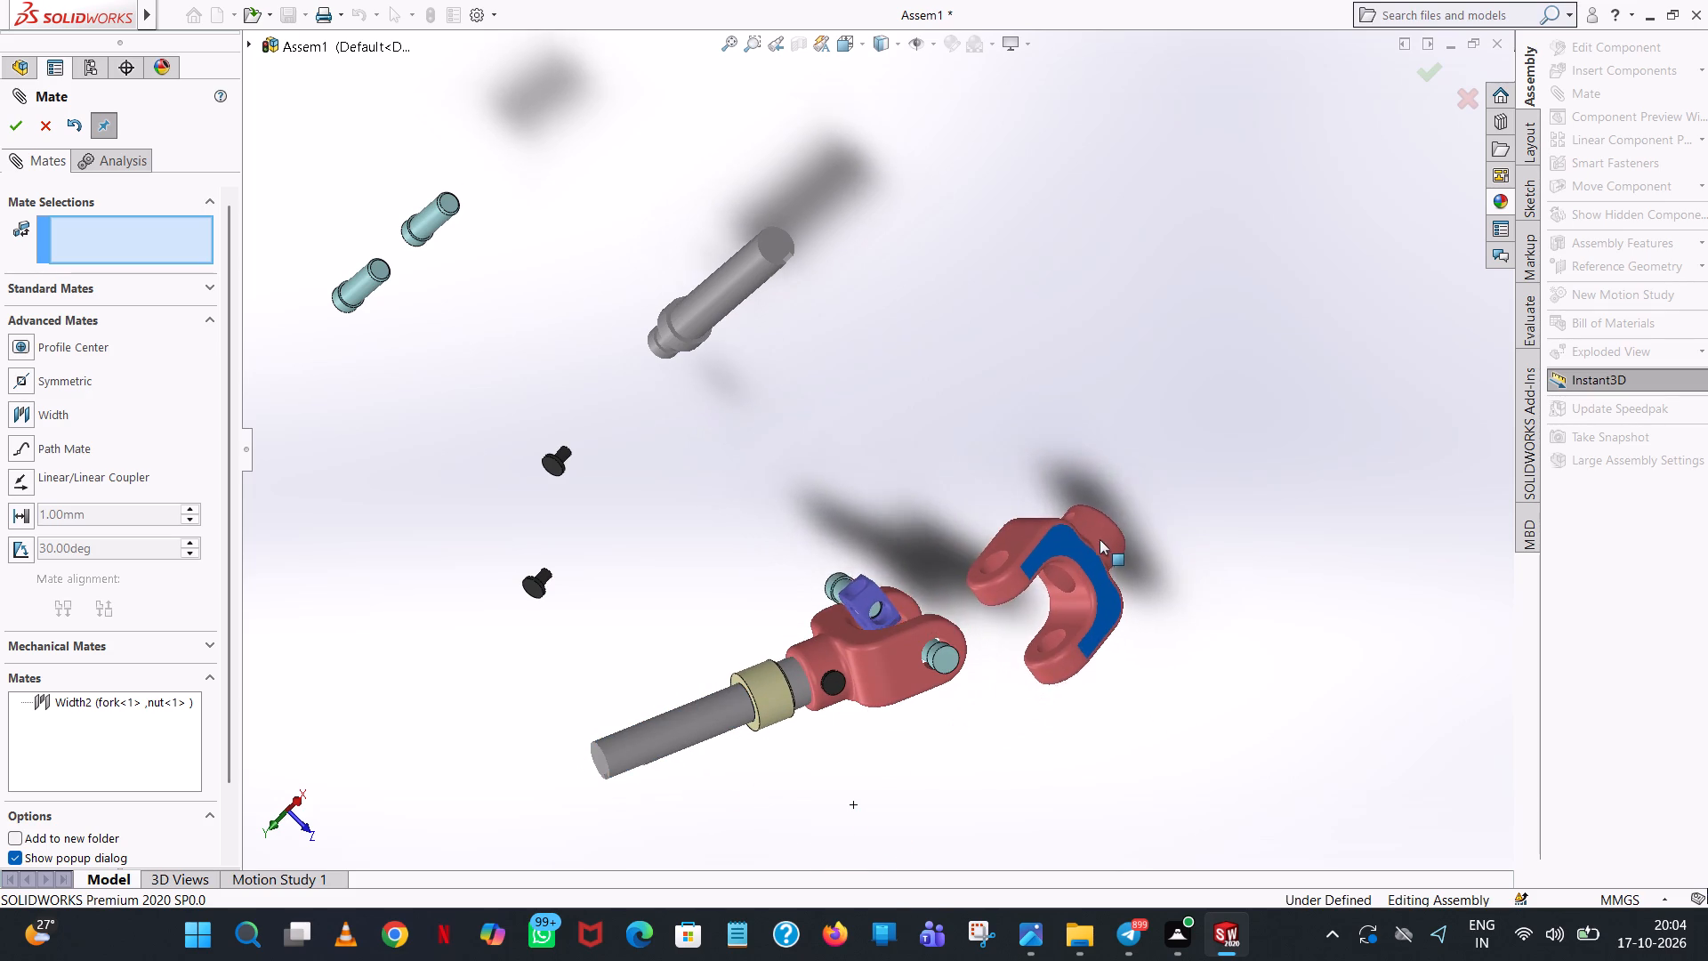
drag(1100, 539, 1056, 554)
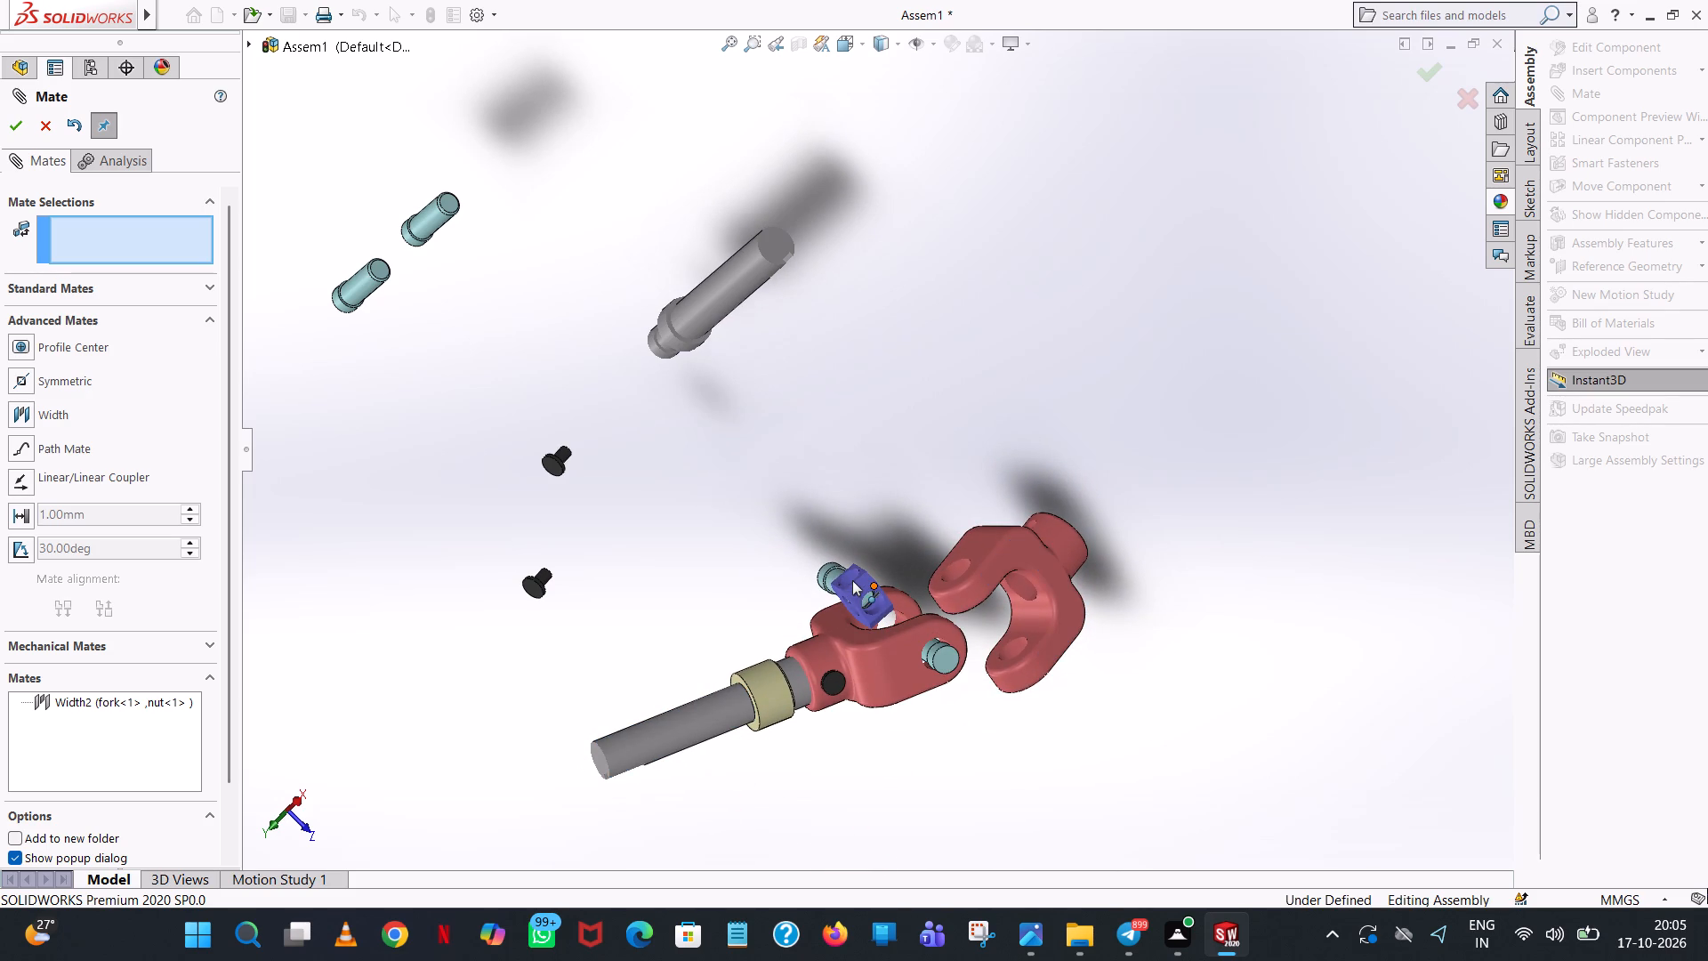
drag(852, 580, 862, 606)
click(904, 424)
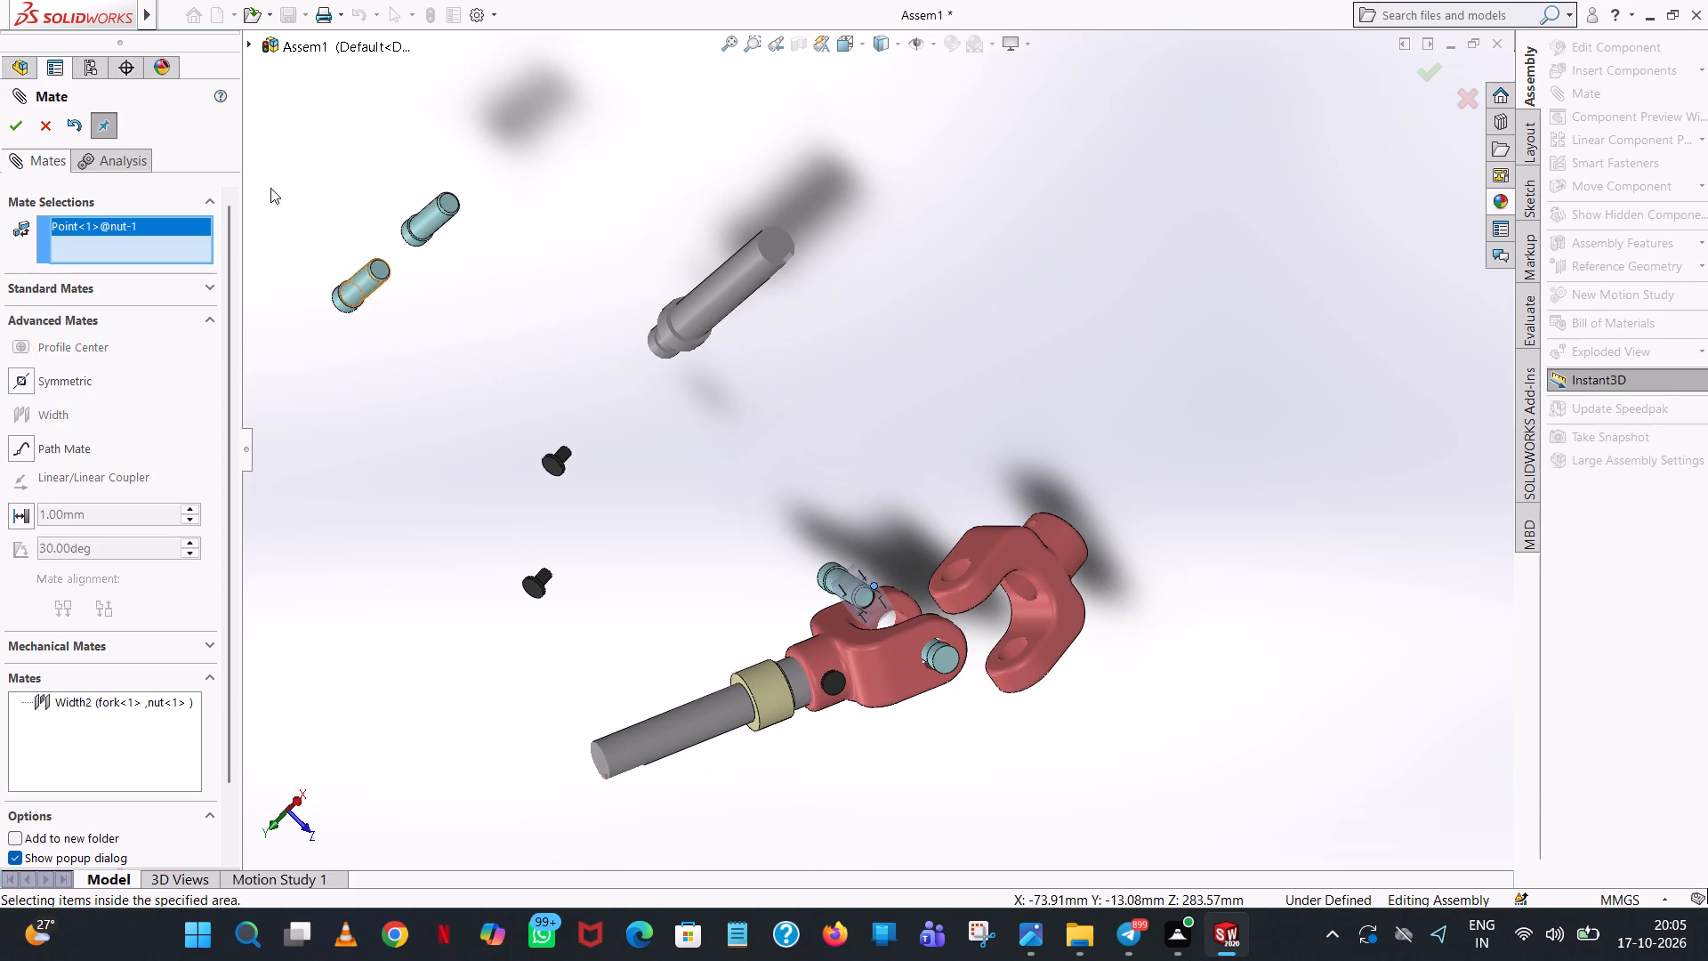
click(41, 118)
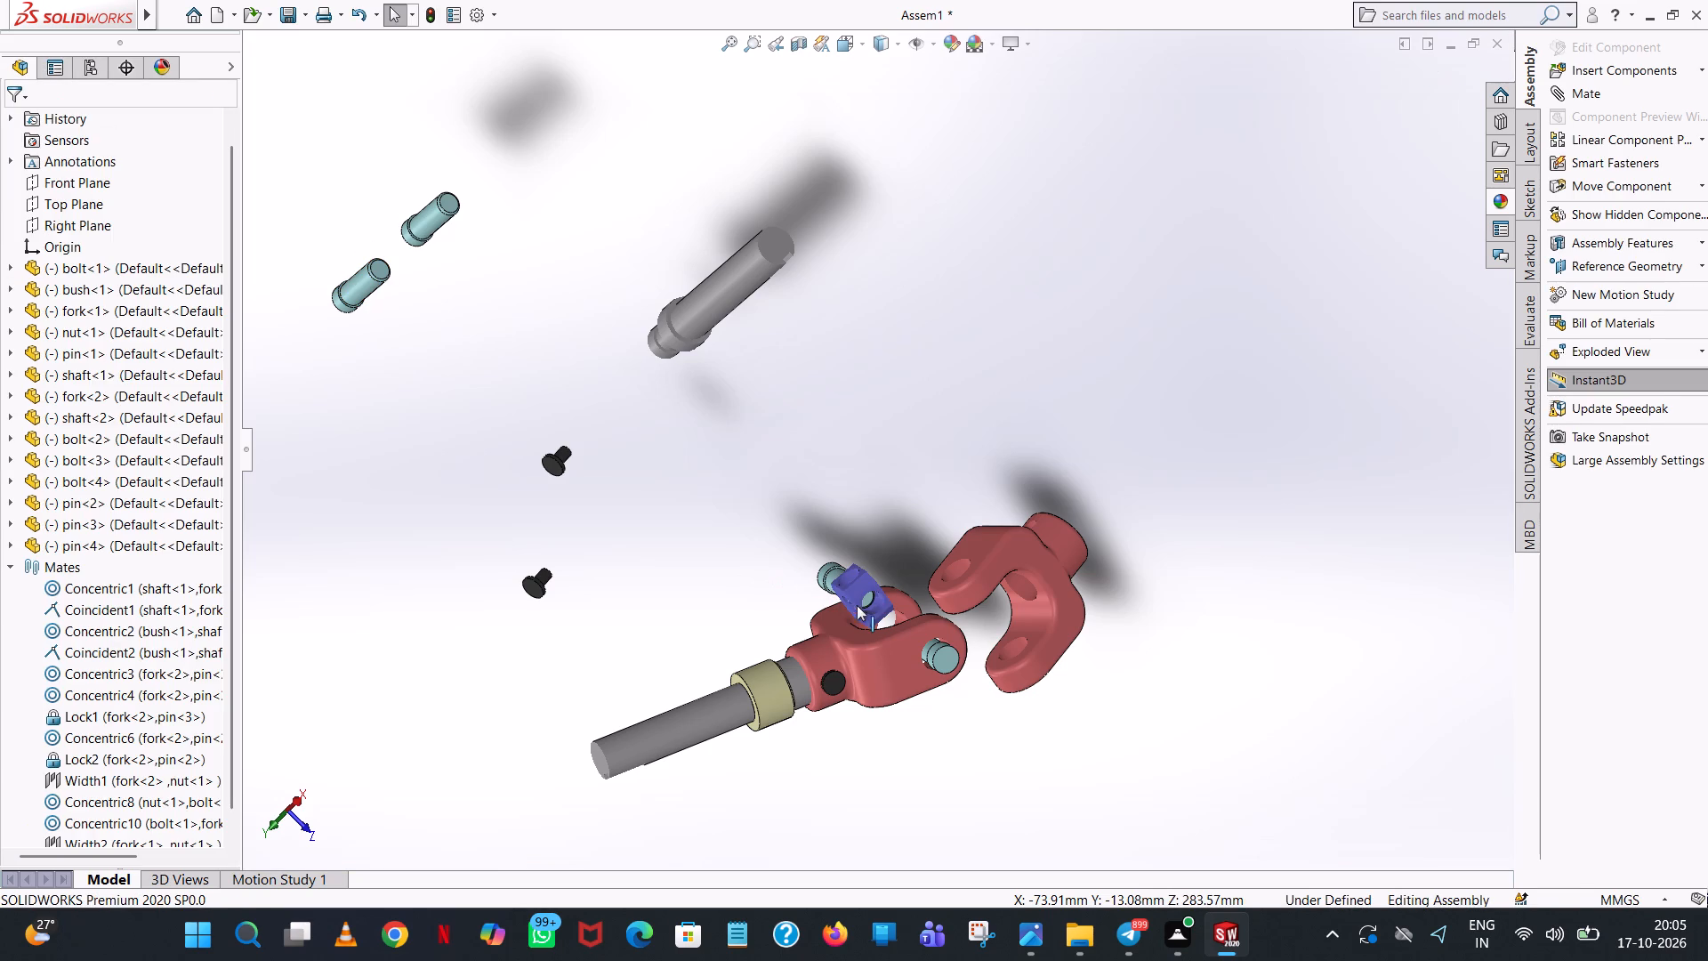
Shift shaft<1> with its fork slightly away, and move the loose fork<1> clear above the joint.
drag(720, 724, 687, 690)
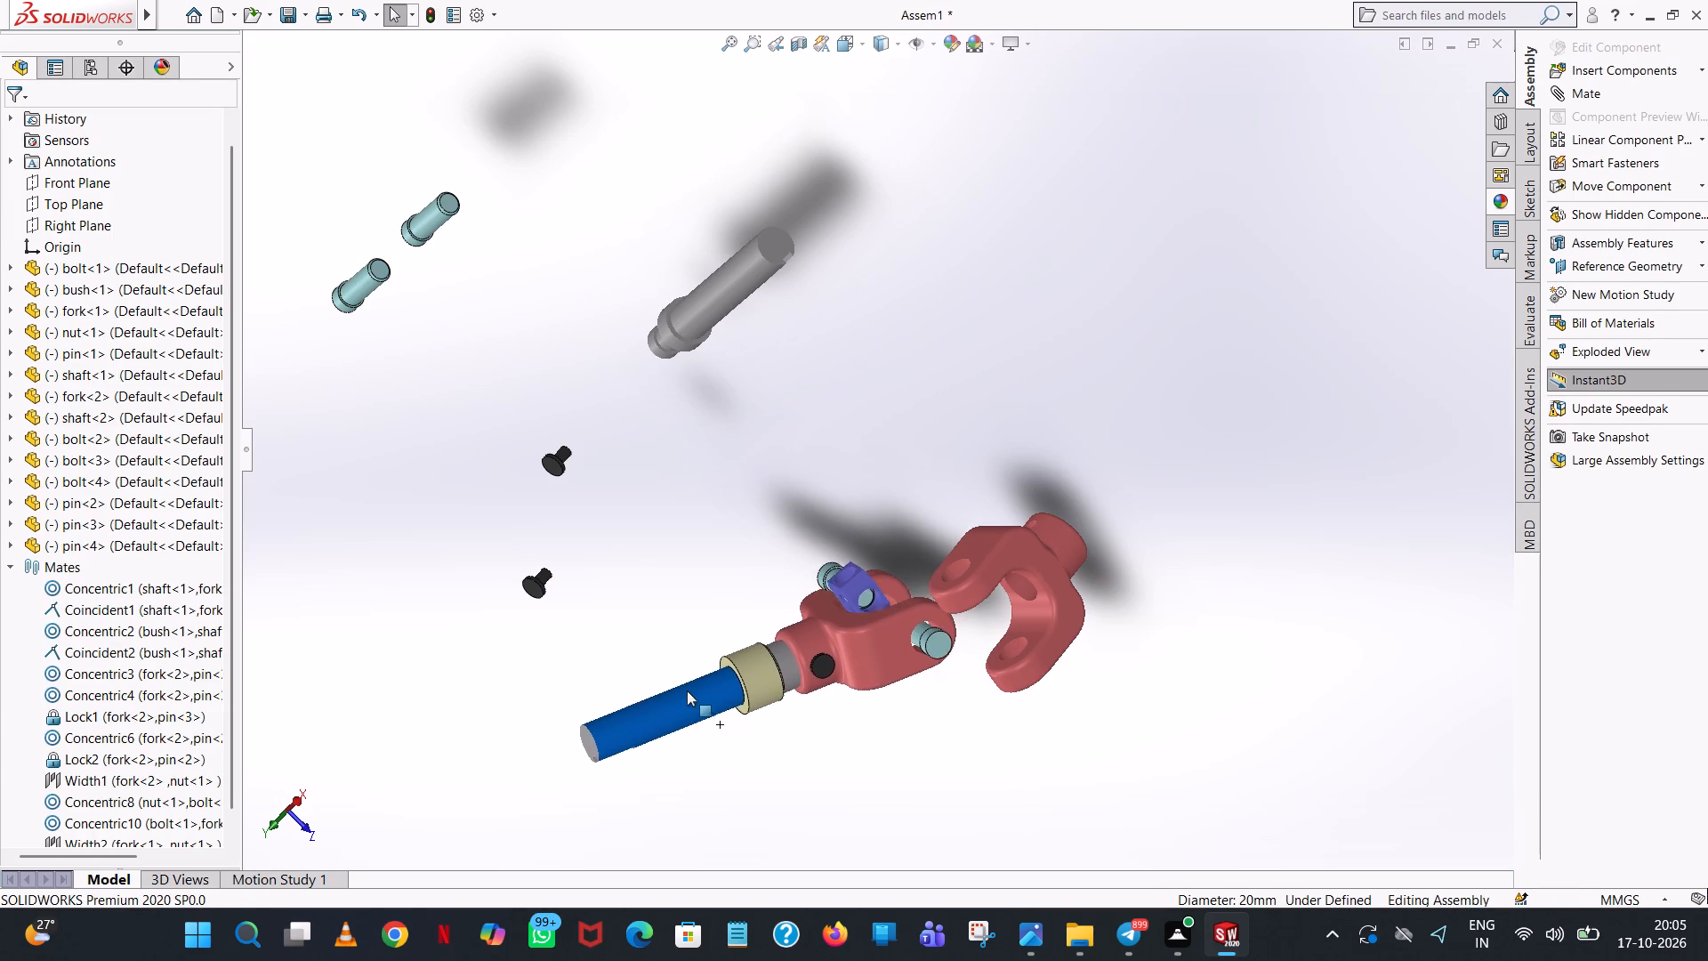
drag(687, 690, 653, 673)
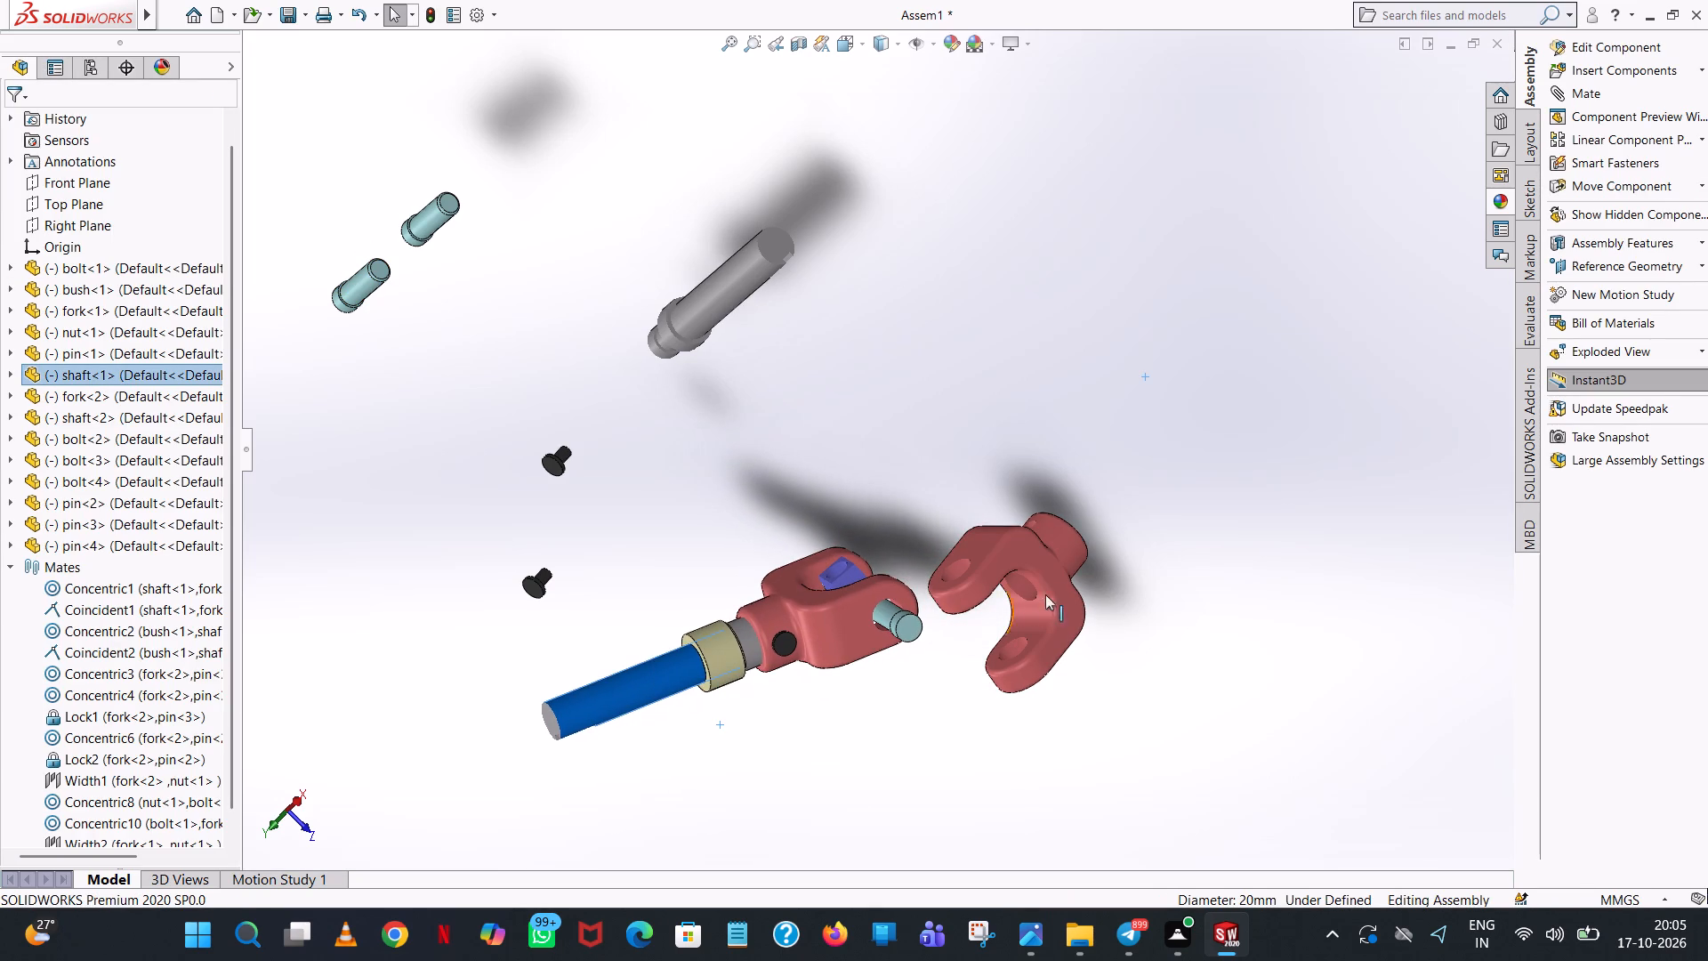
drag(1062, 582, 973, 453)
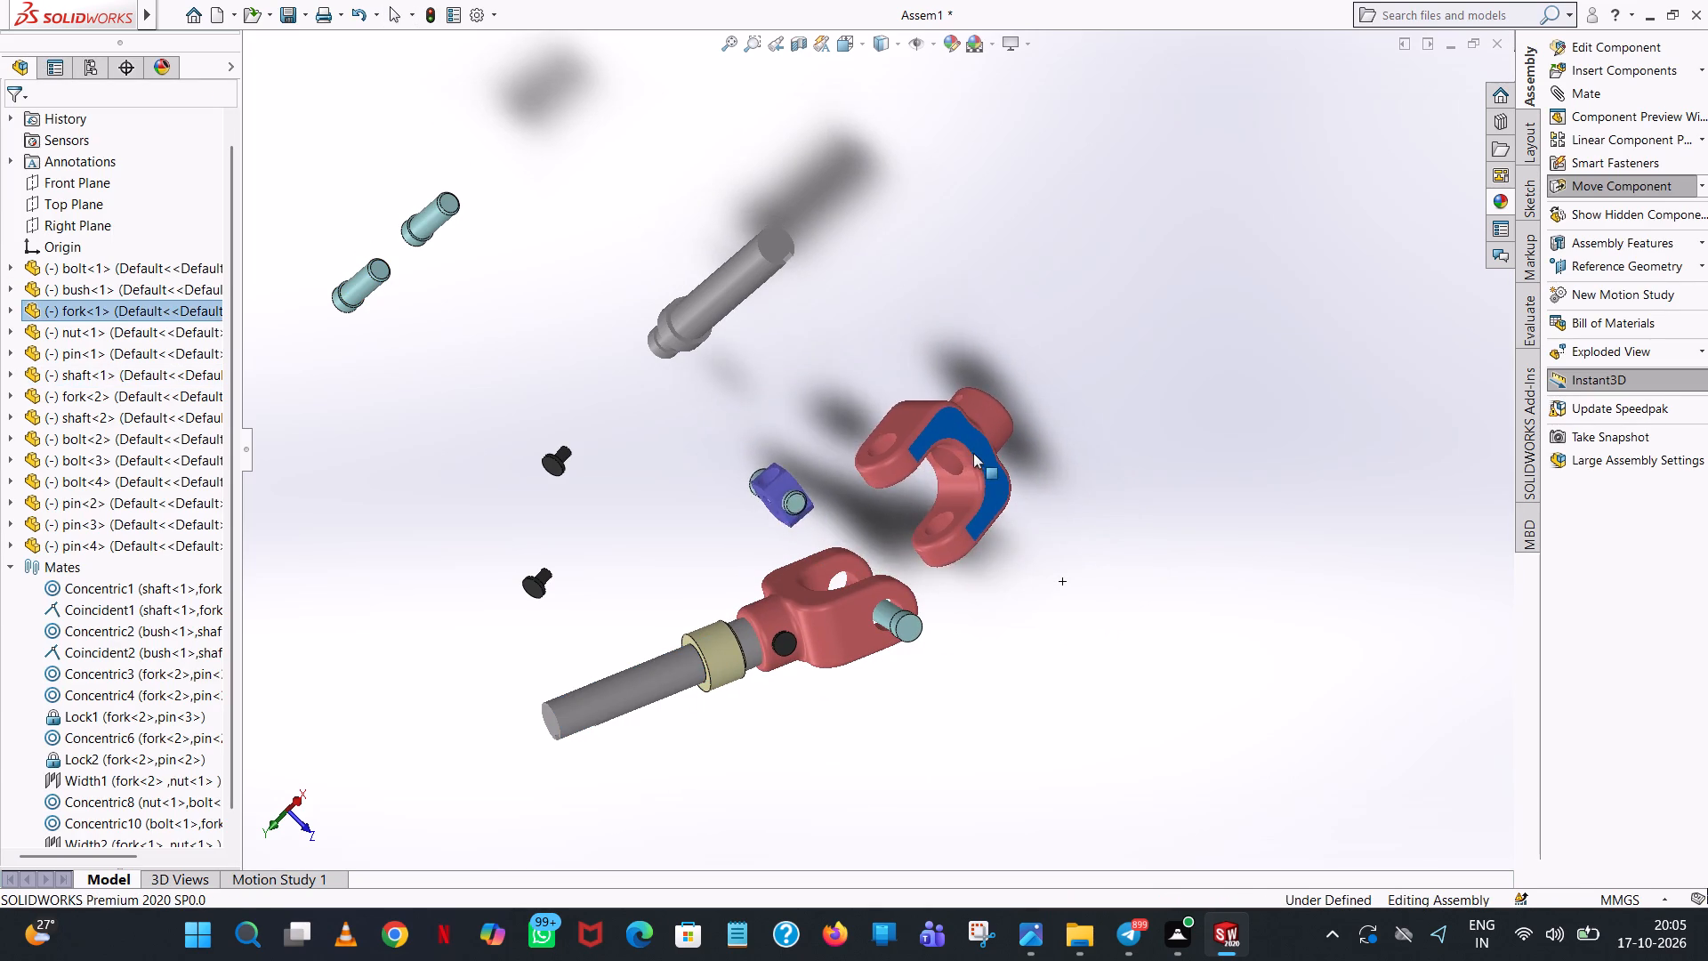
drag(973, 453, 1015, 376)
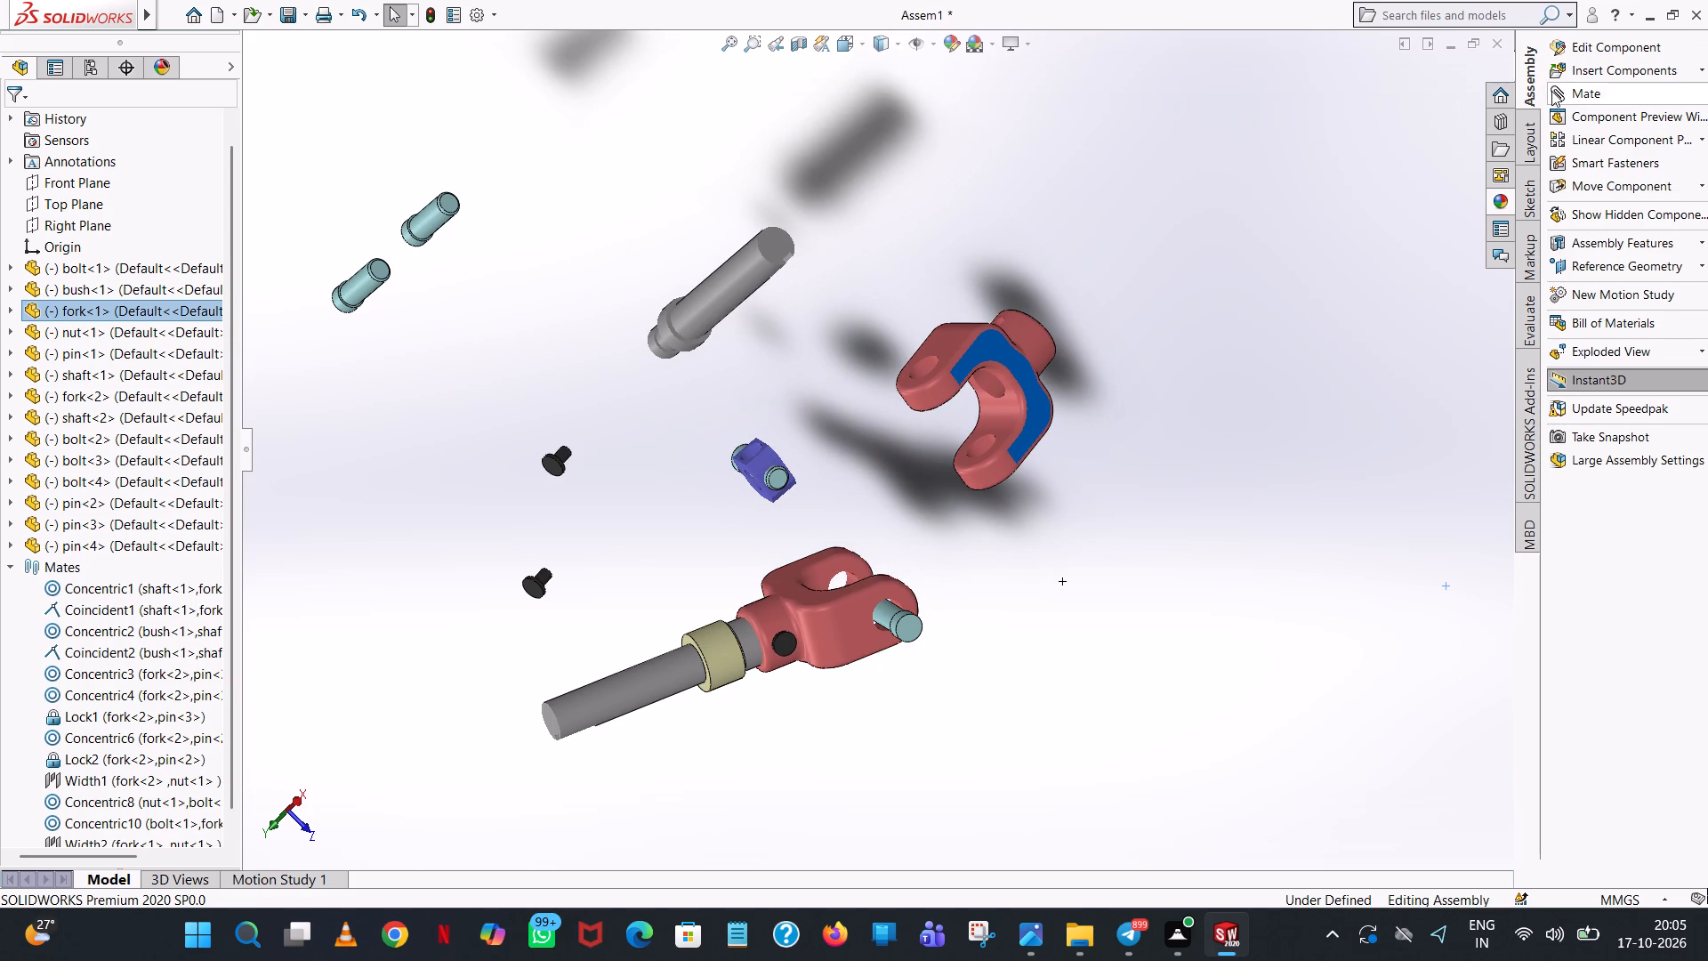
Apply a Concentric mate between a hole in nut<1> and the ear hole of the loose fork<1>.
click(1582, 87)
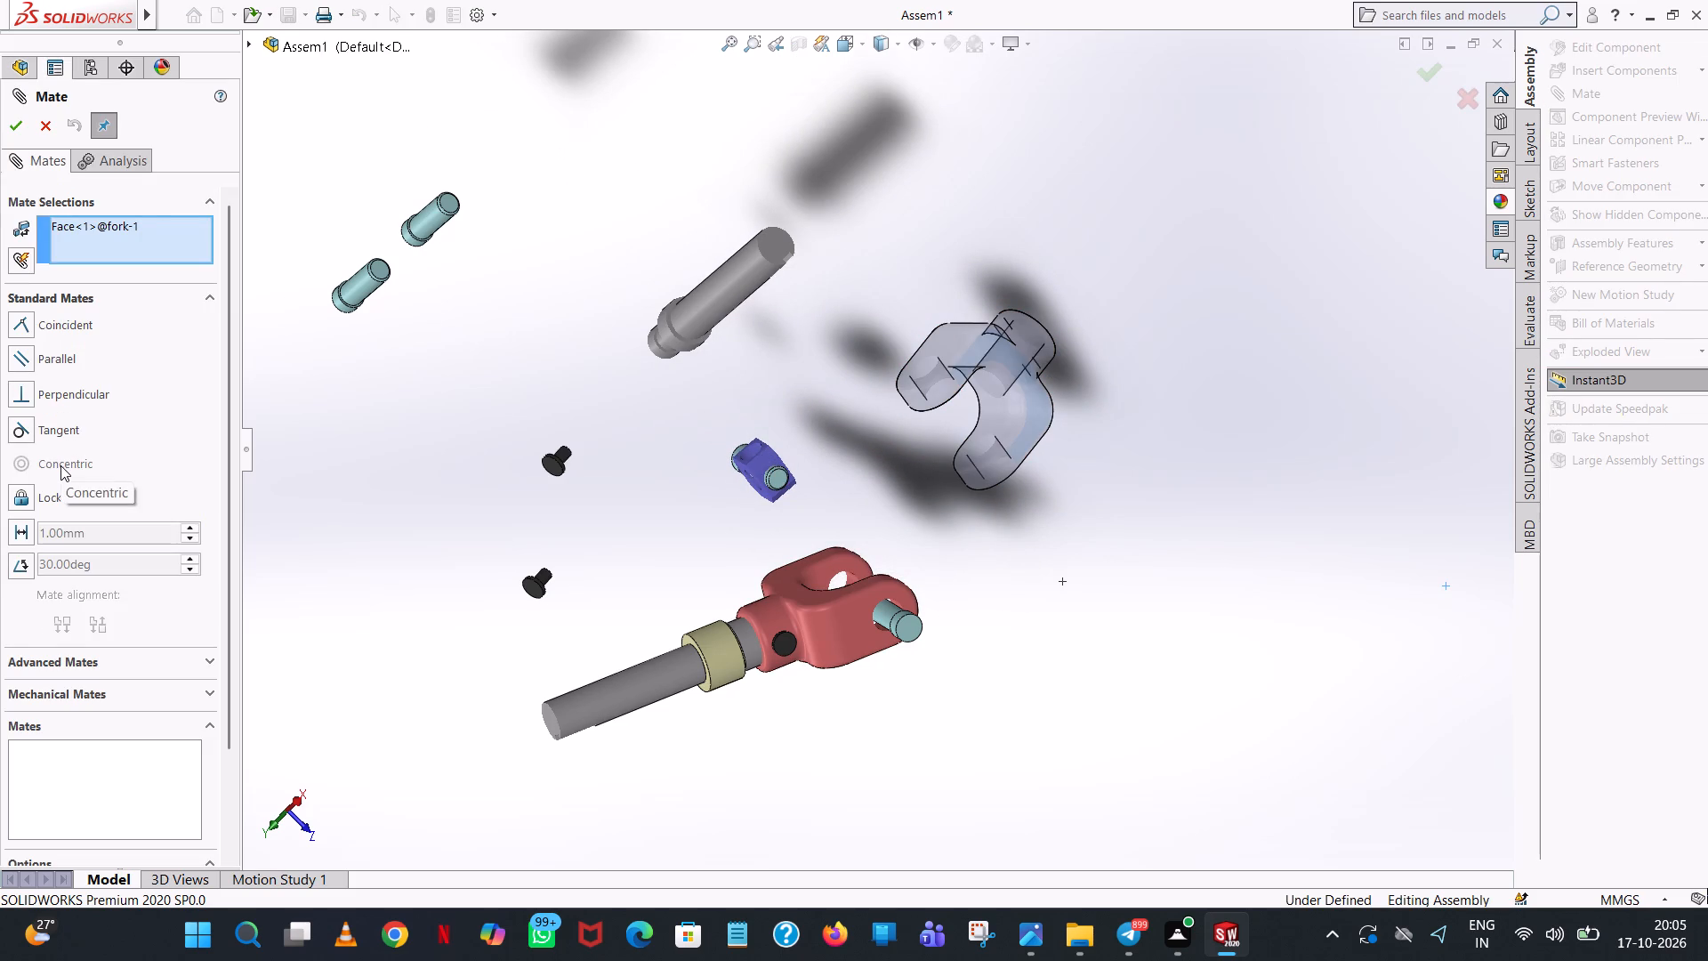
click(37, 125)
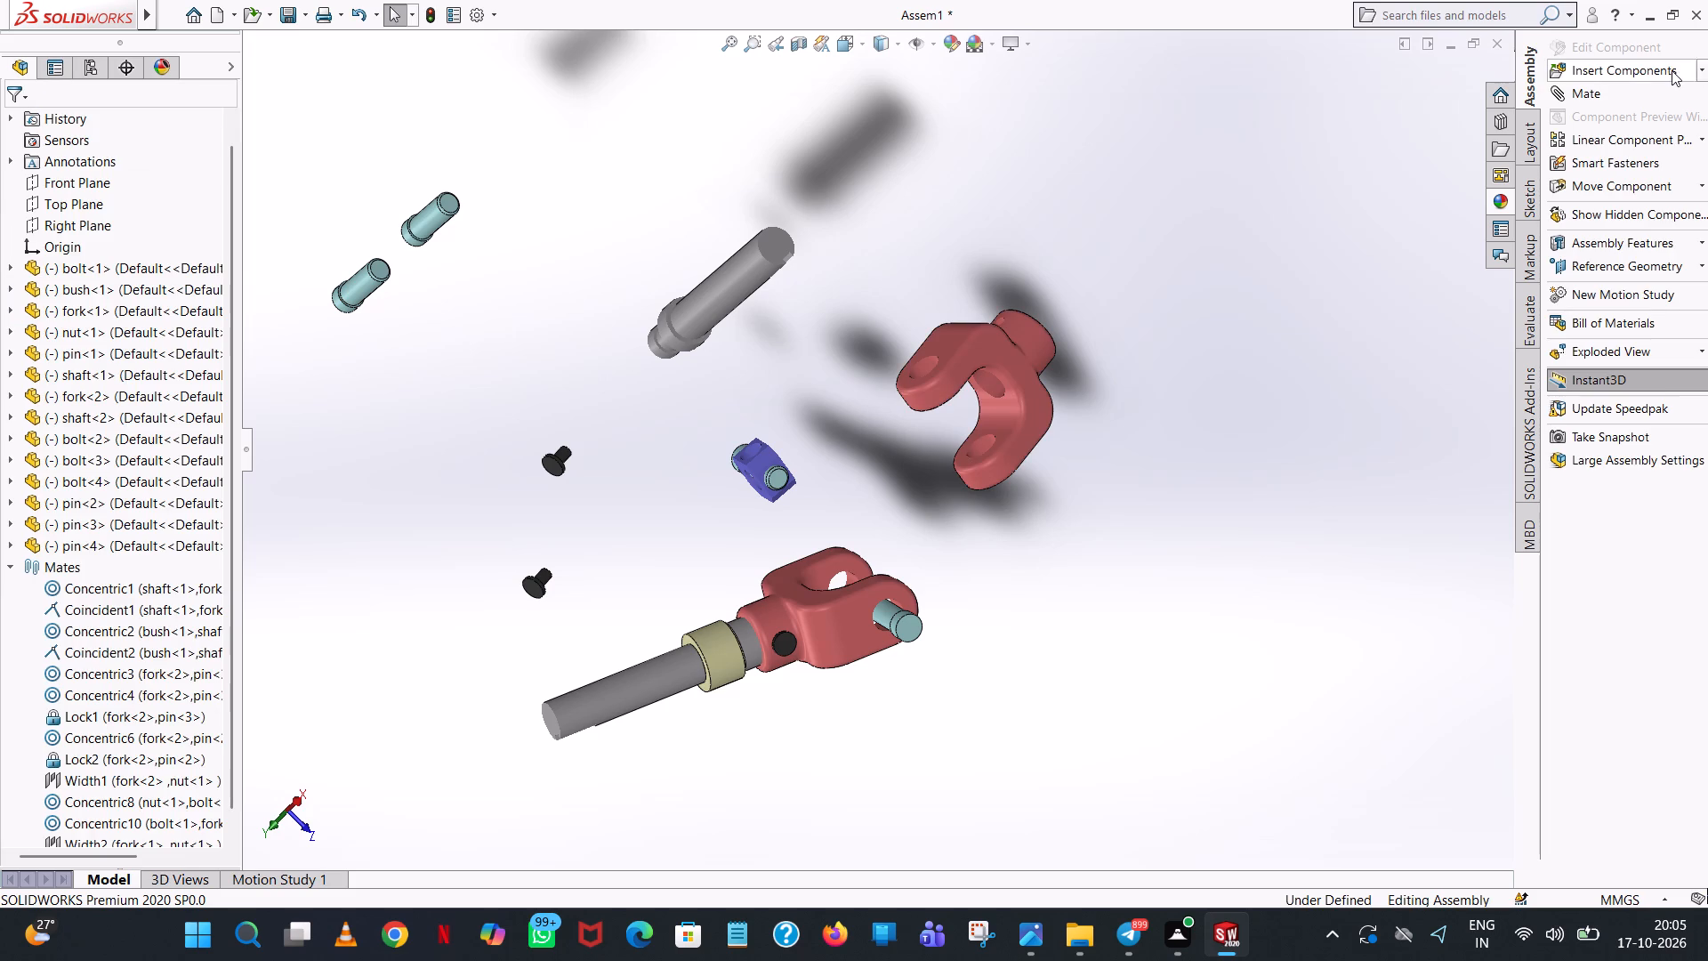
click(1609, 100)
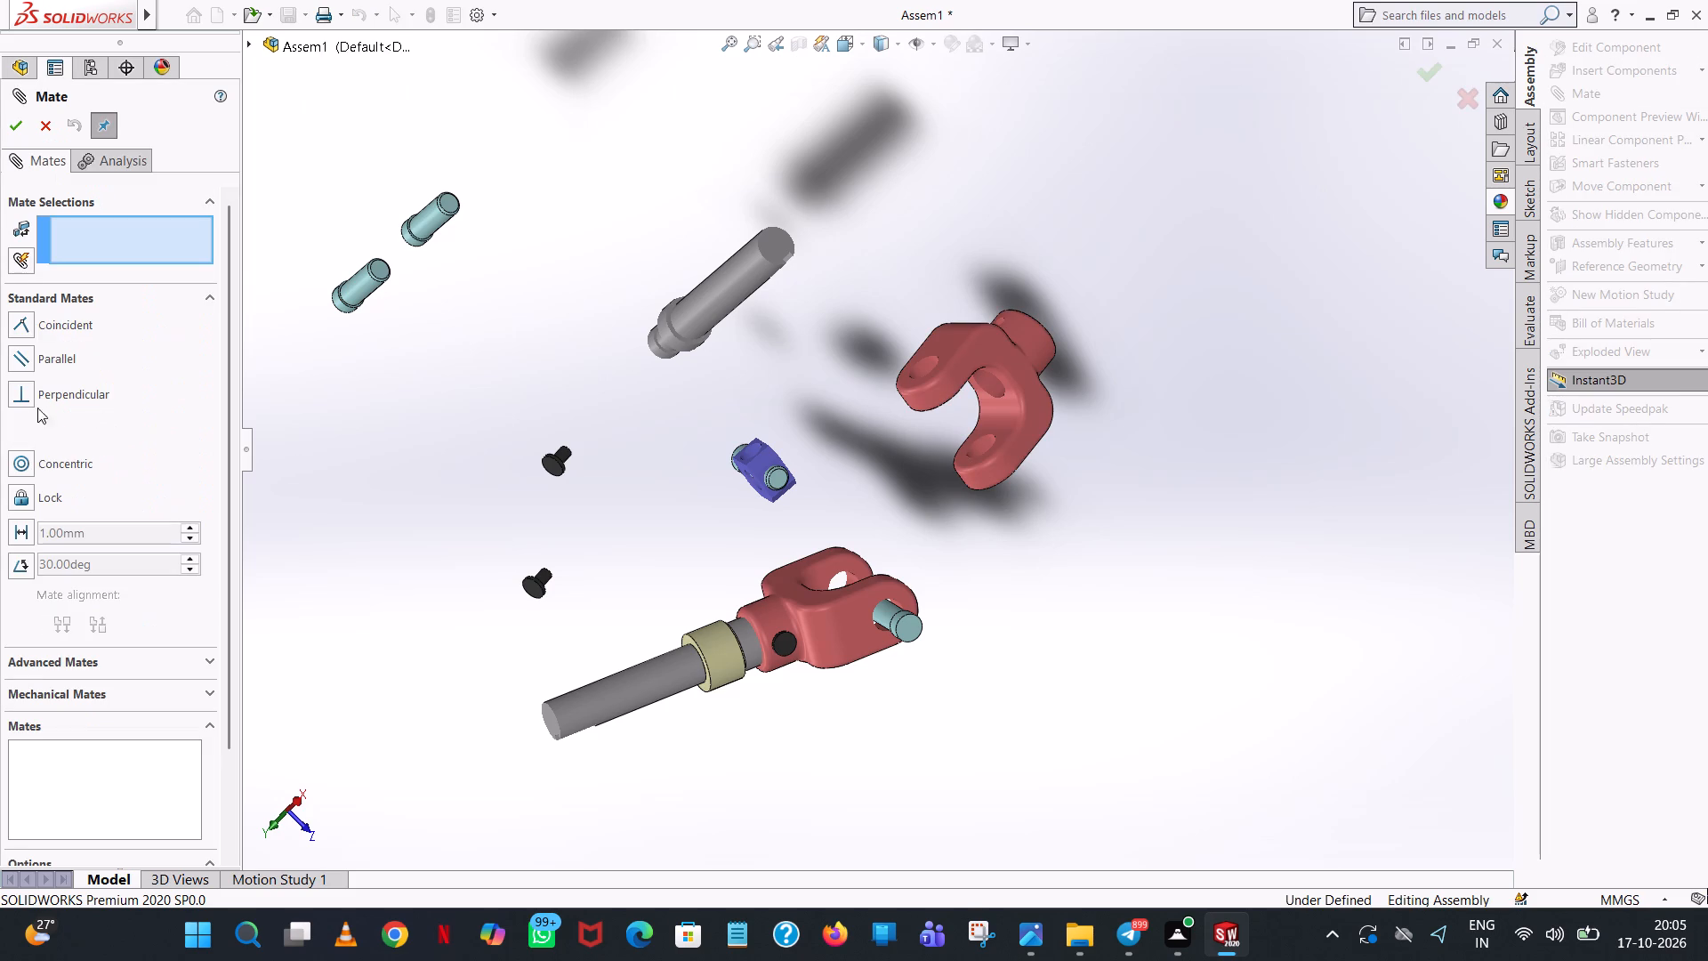
click(34, 456)
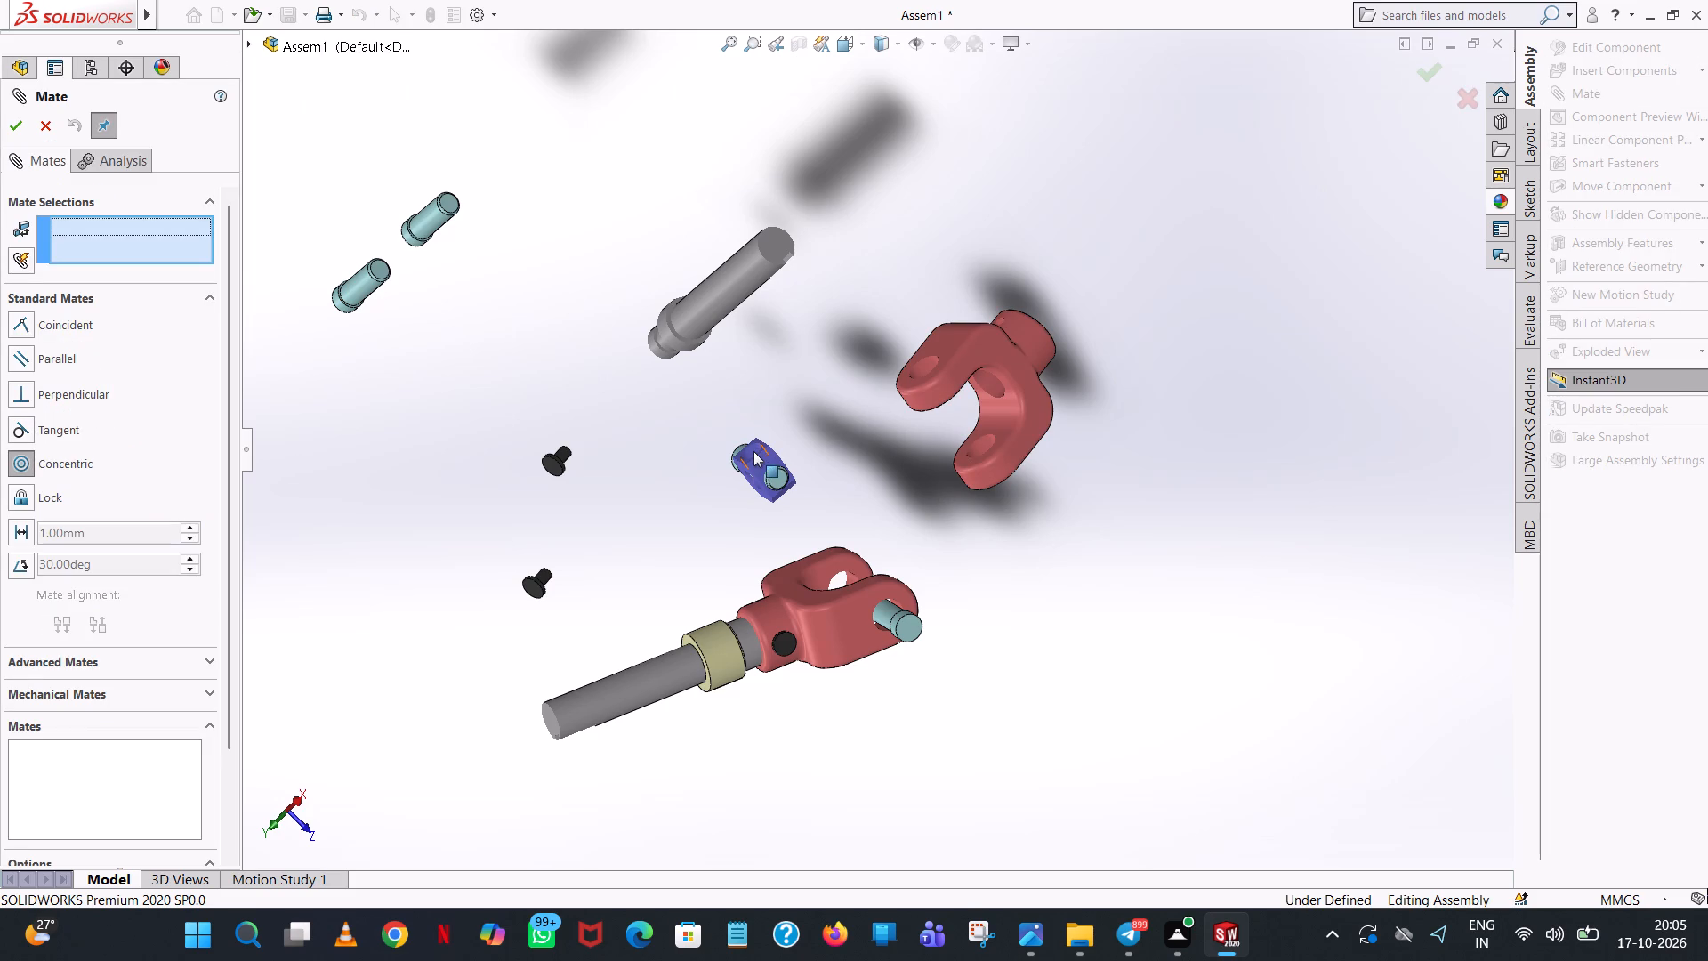
click(753, 451)
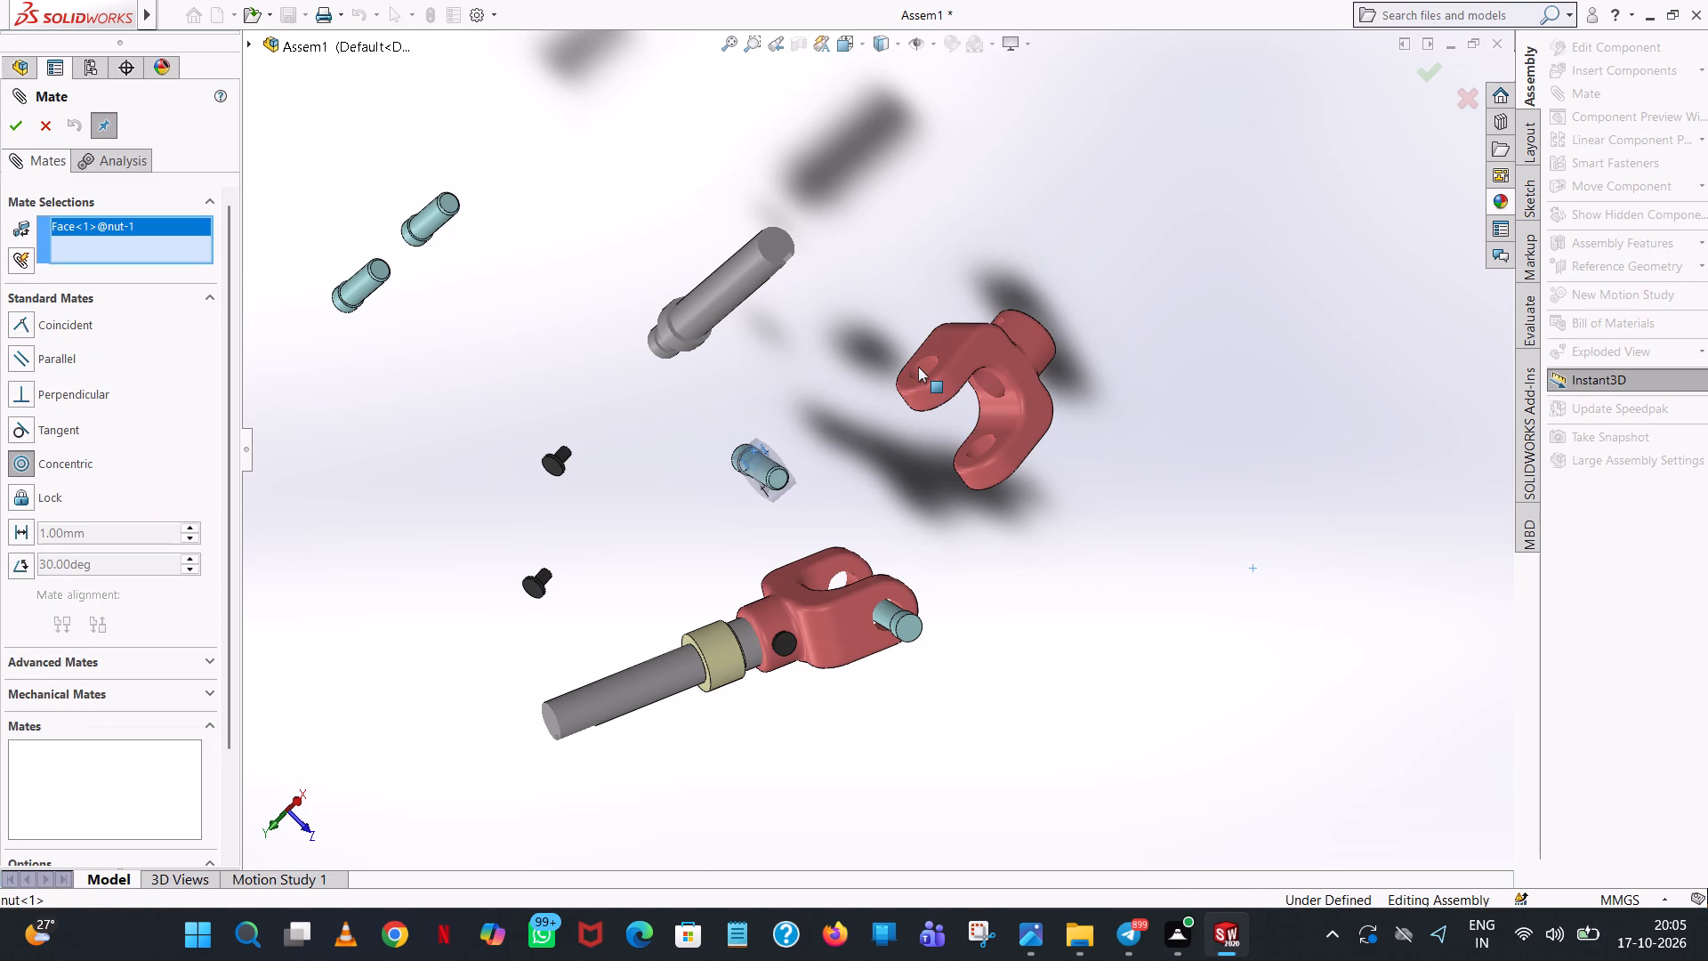
click(918, 367)
click(1189, 318)
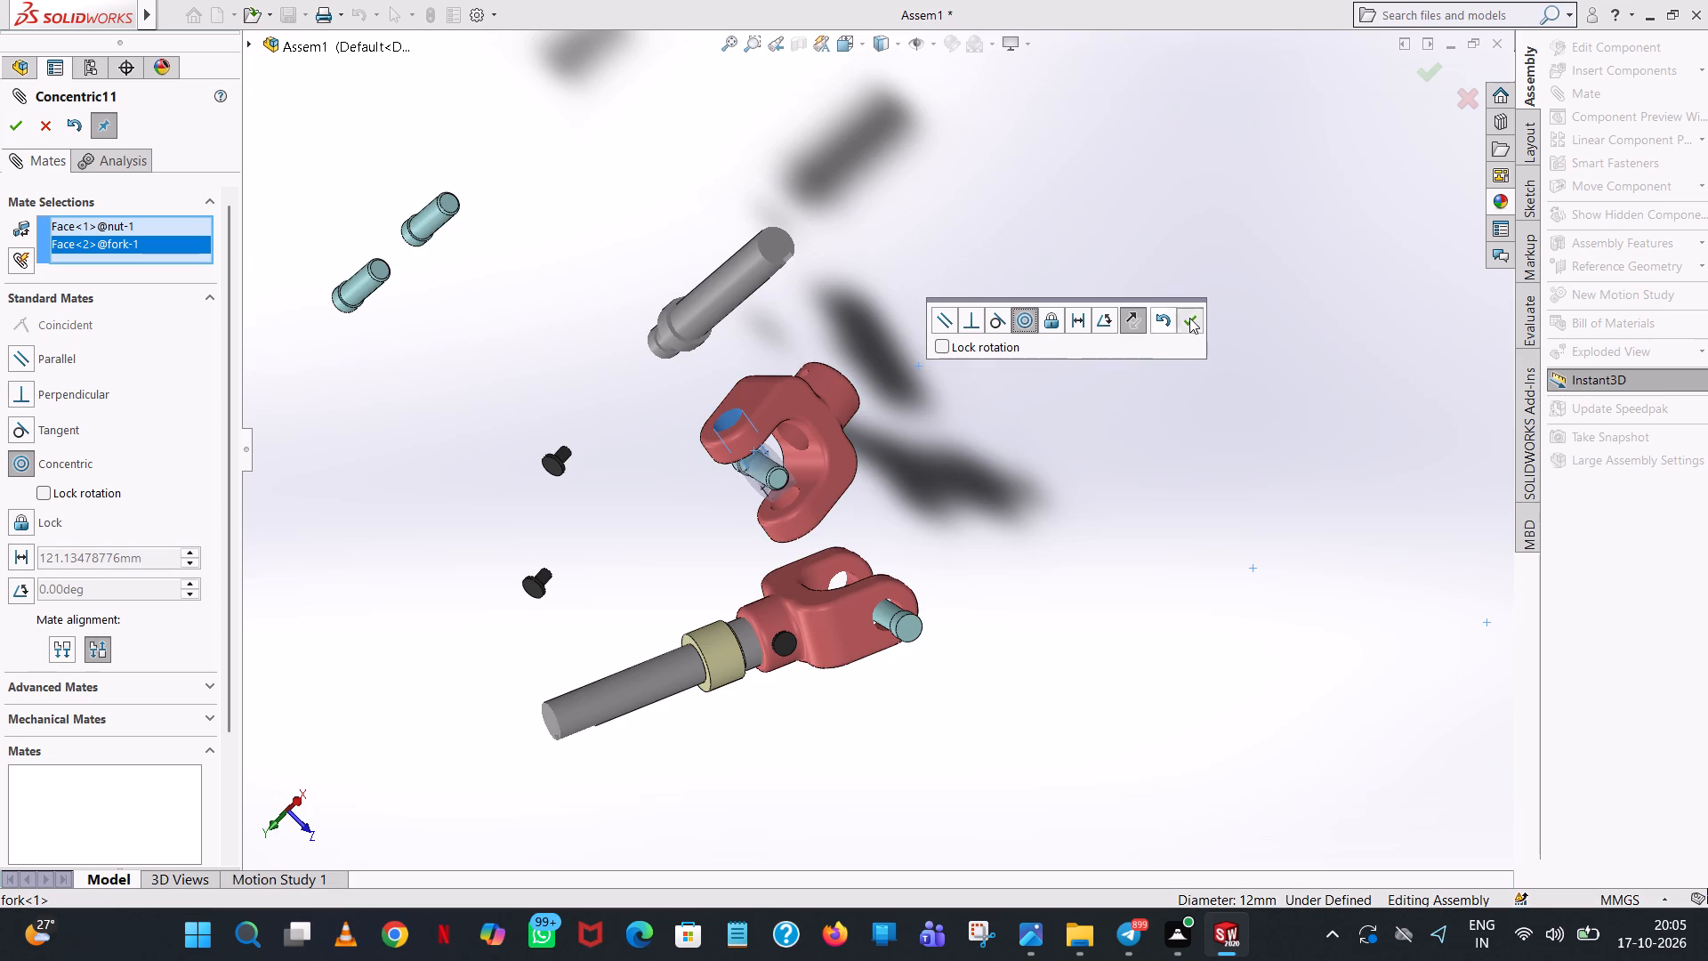
Move the fork<2> and shaft<1> subassembly up to the nut, and position the nut with fork<1> beside fork<2>'s open end.
drag(846, 636, 810, 582)
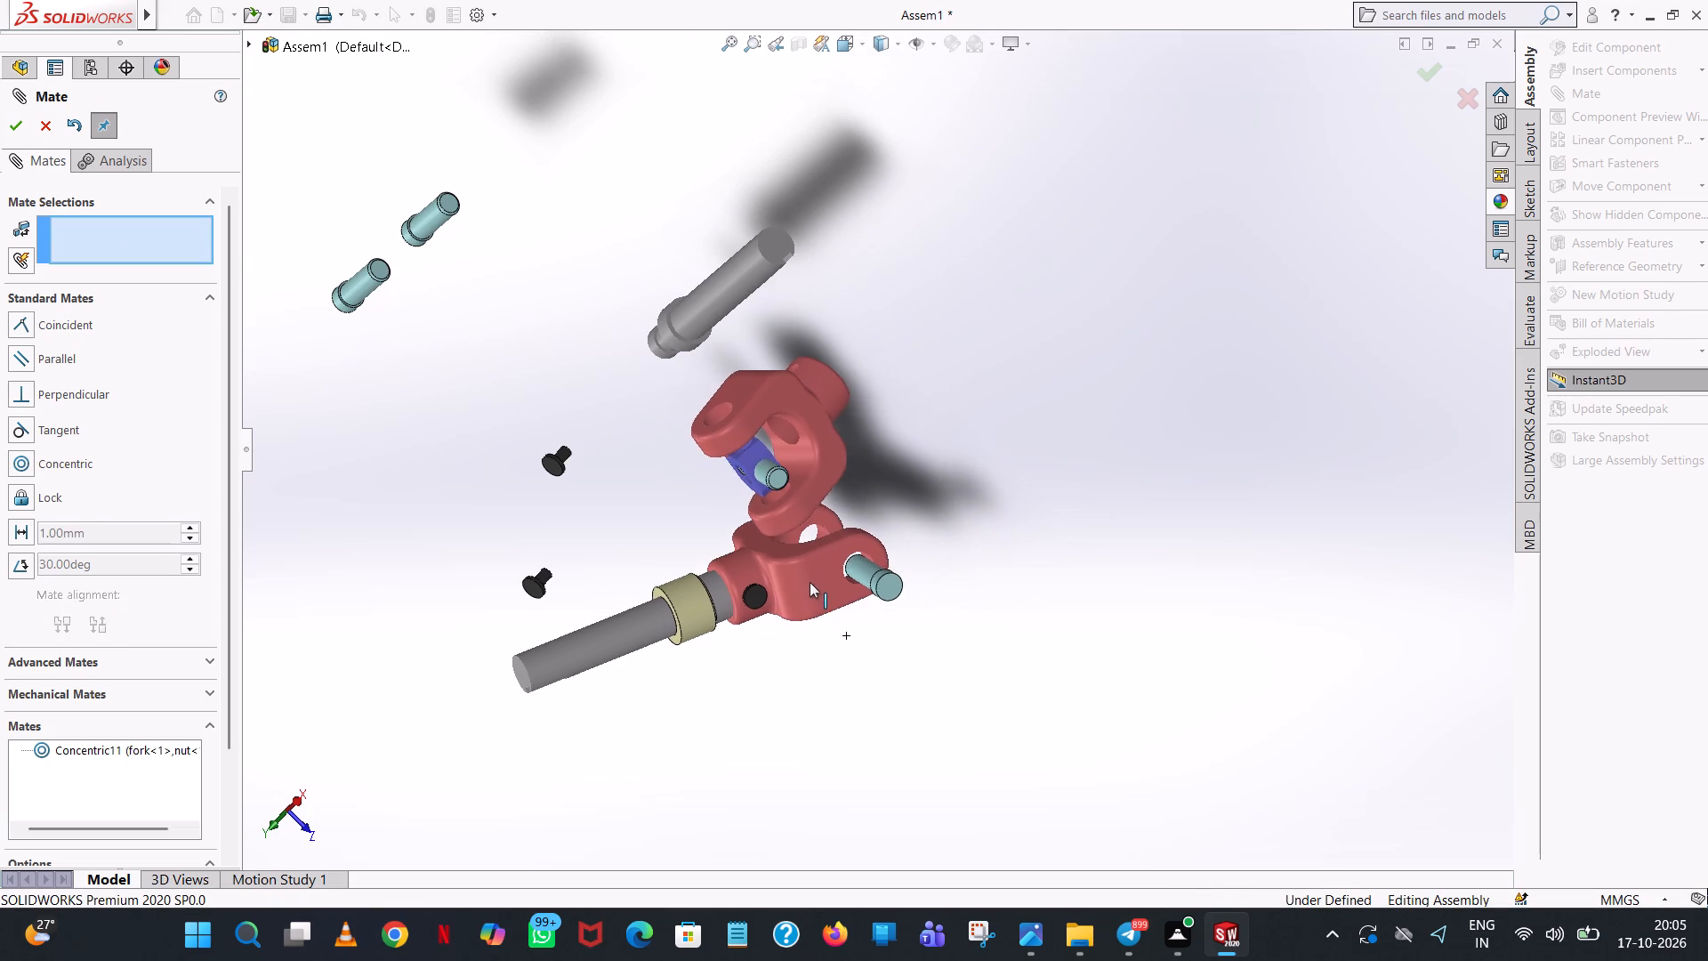
drag(810, 582, 765, 504)
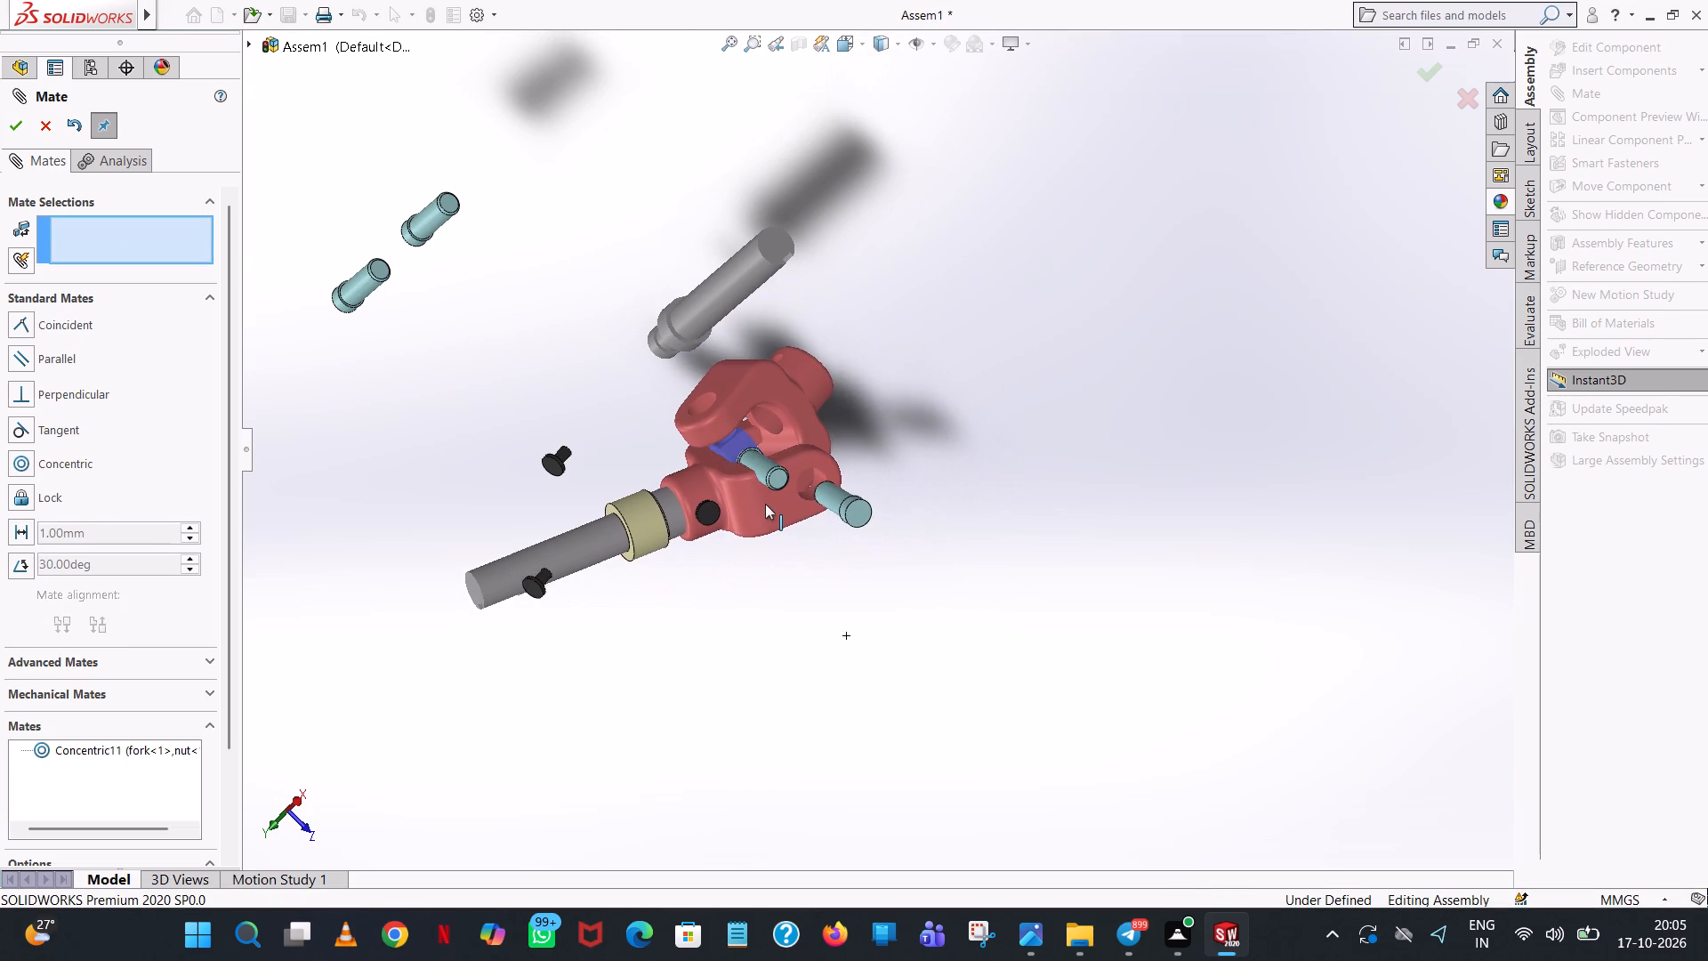
drag(765, 504, 765, 566)
drag(755, 463, 862, 478)
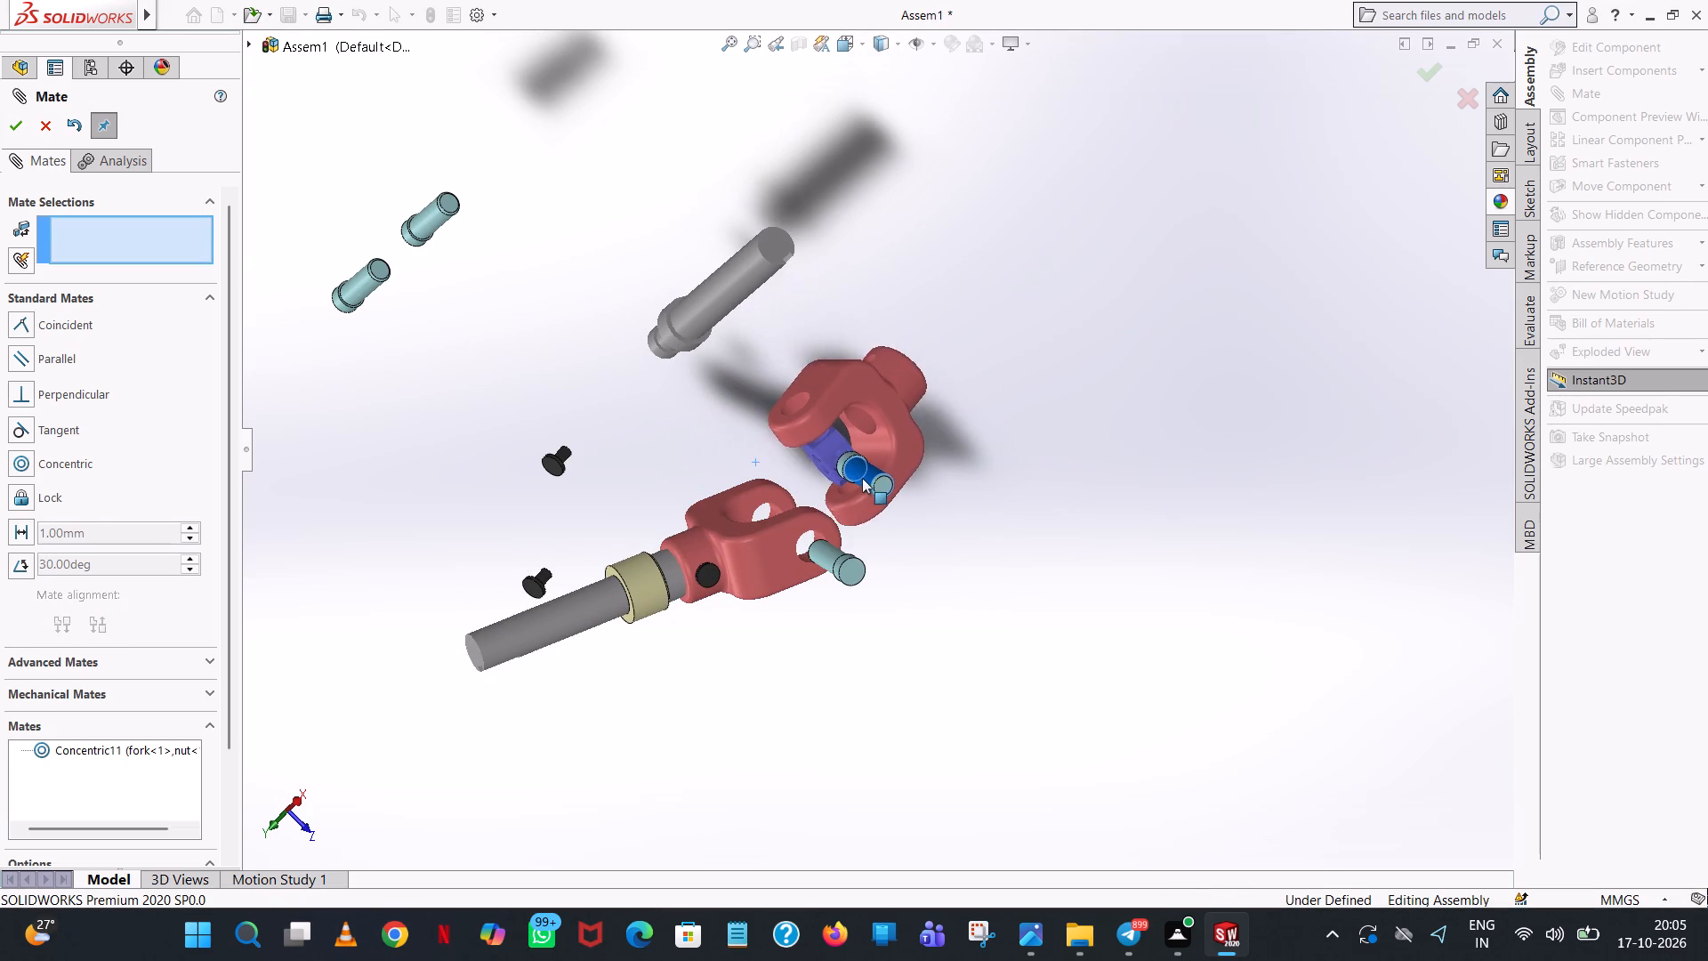
drag(862, 478, 846, 503)
Pull the pins clear of the nut, and apply a Concentric mate between nut<1>'s cross hole and the ear hole of fork<2>.
middle_drag(860, 686, 993, 646)
middle_drag(690, 614, 616, 620)
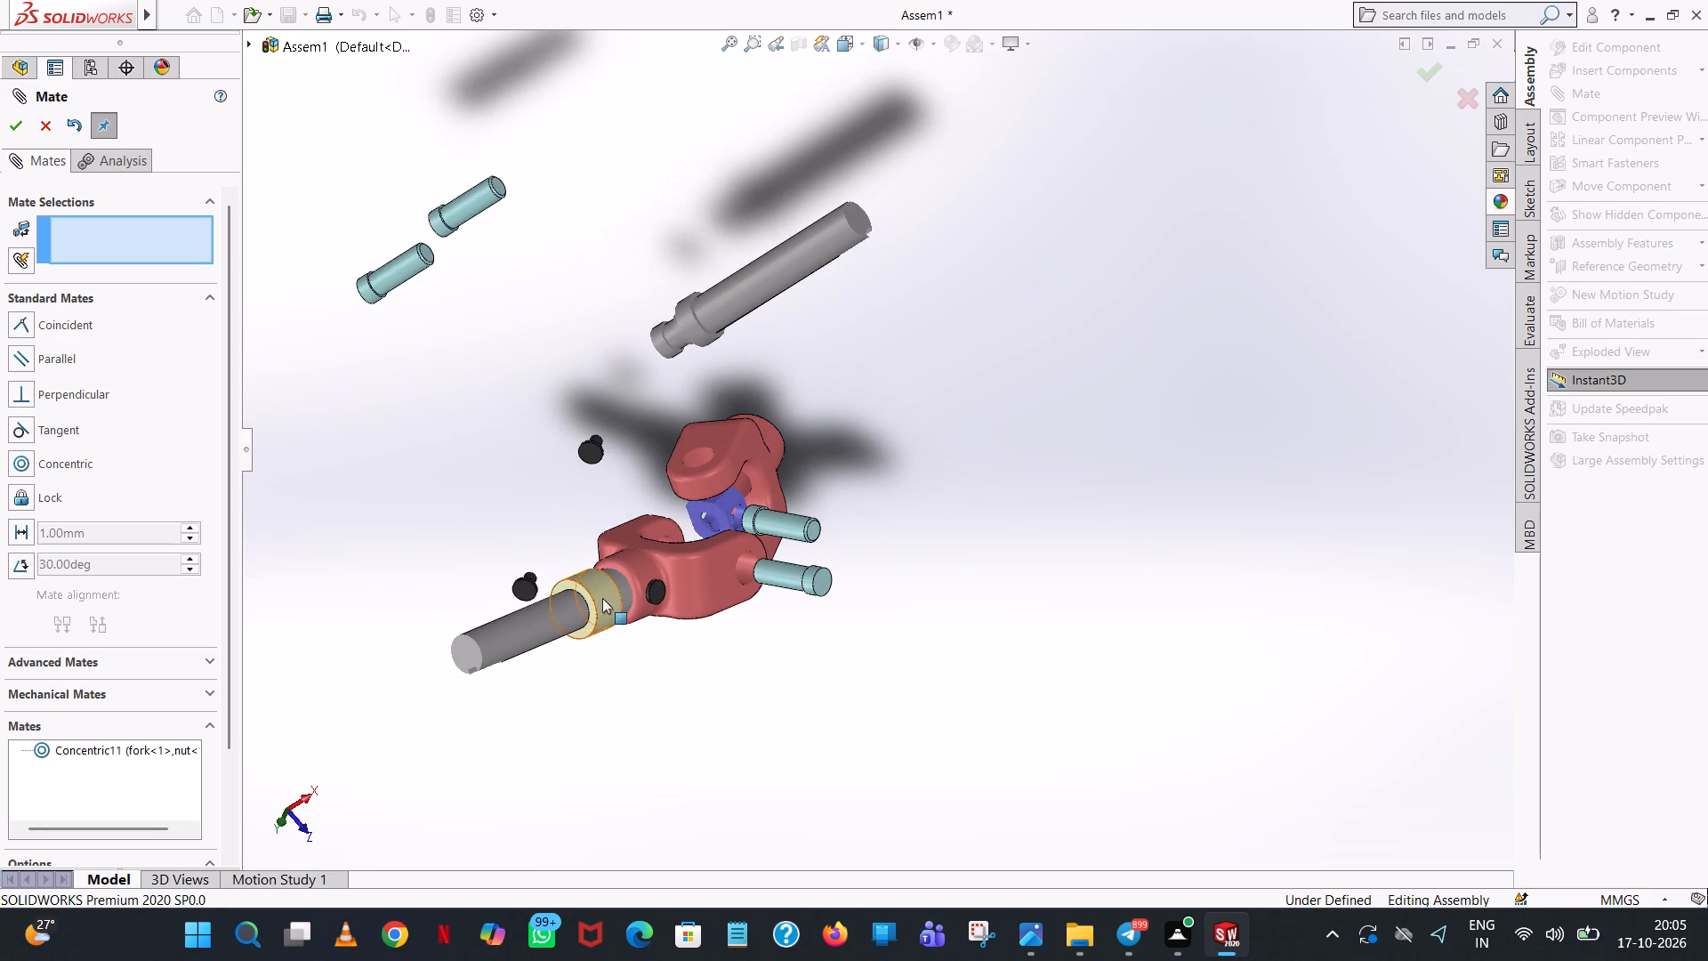
click(842, 469)
click(67, 463)
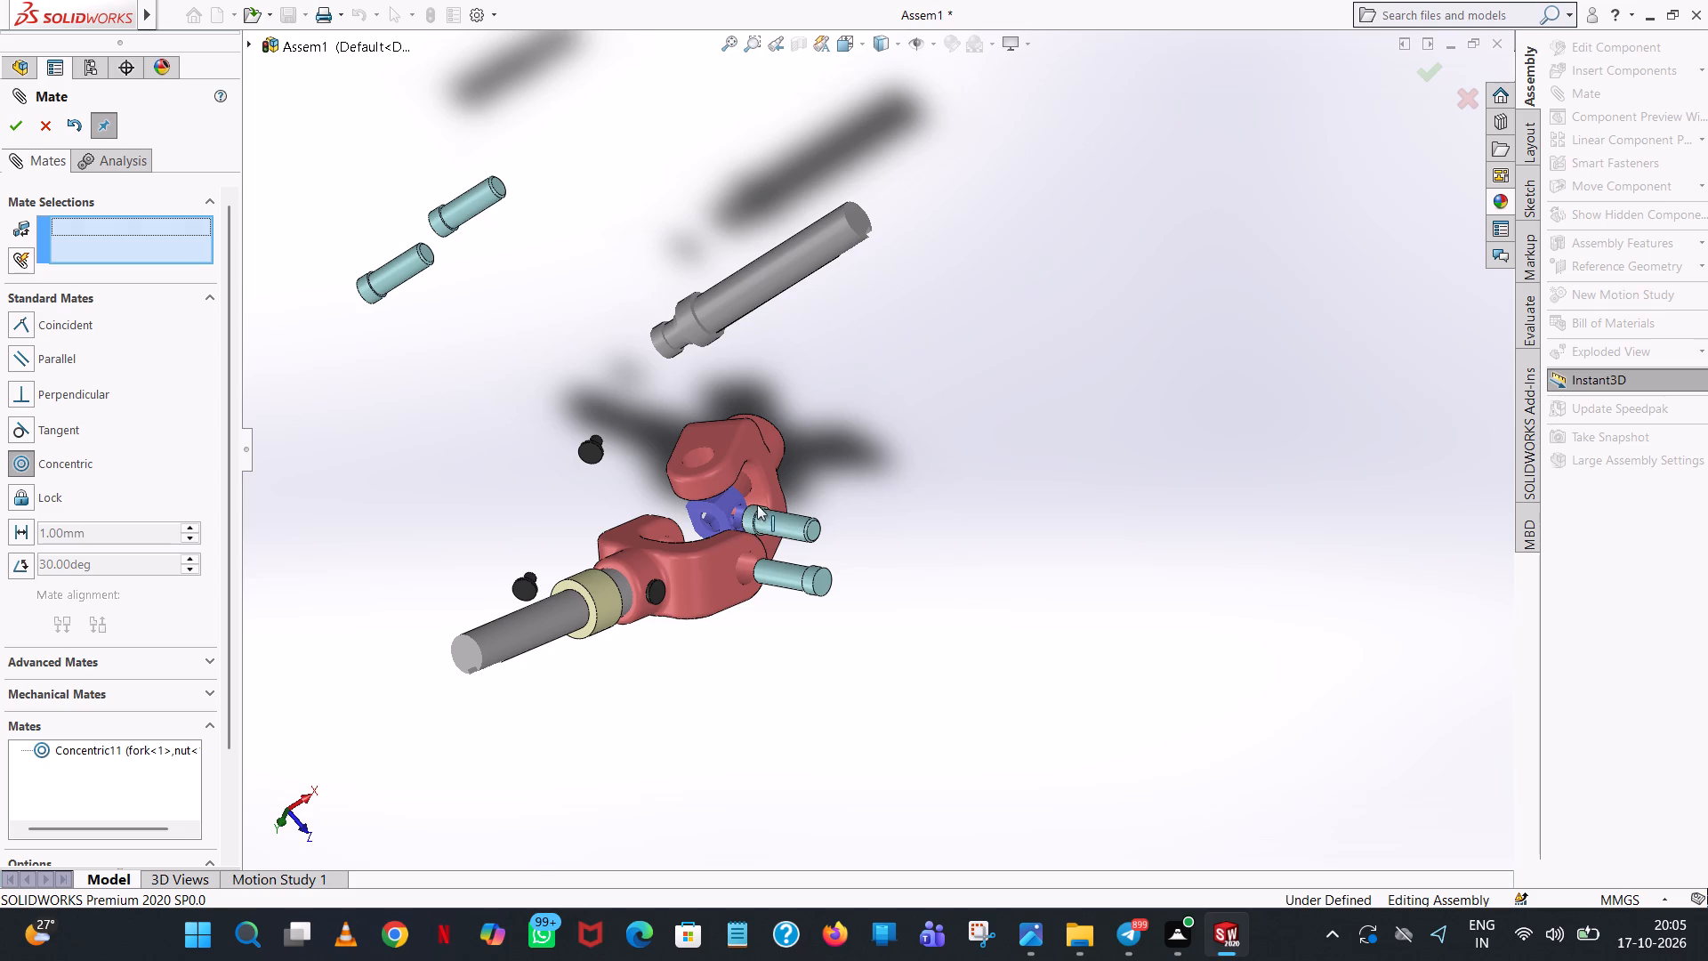
drag(799, 524, 987, 535)
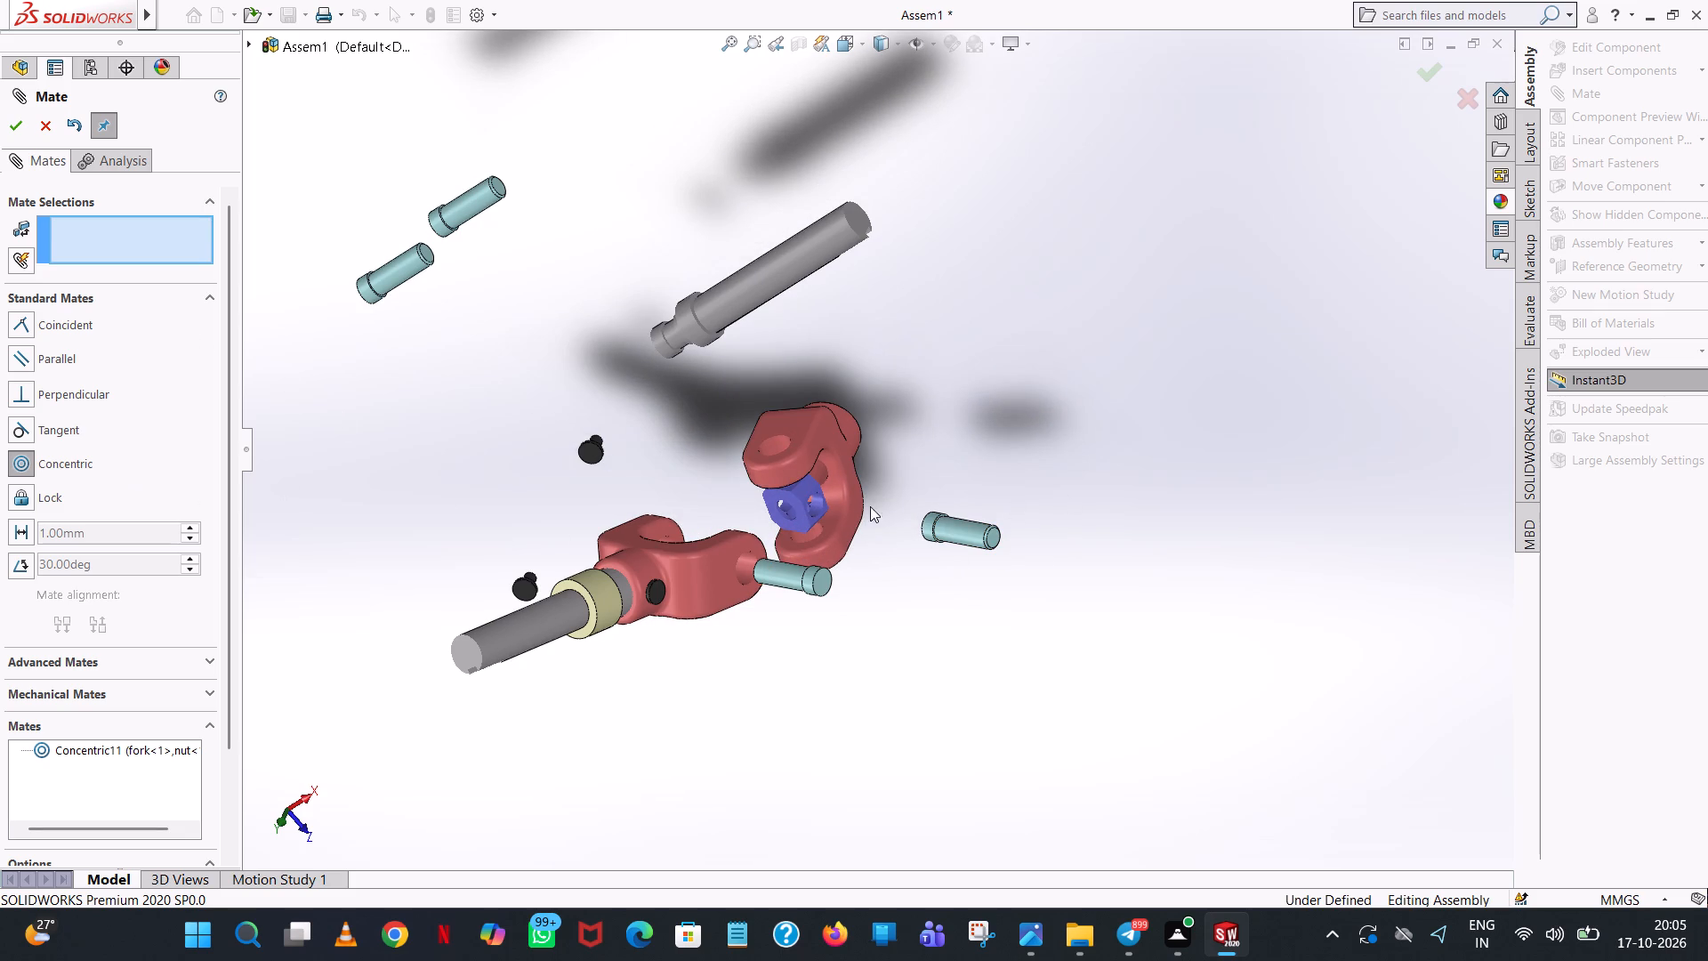
click(818, 502)
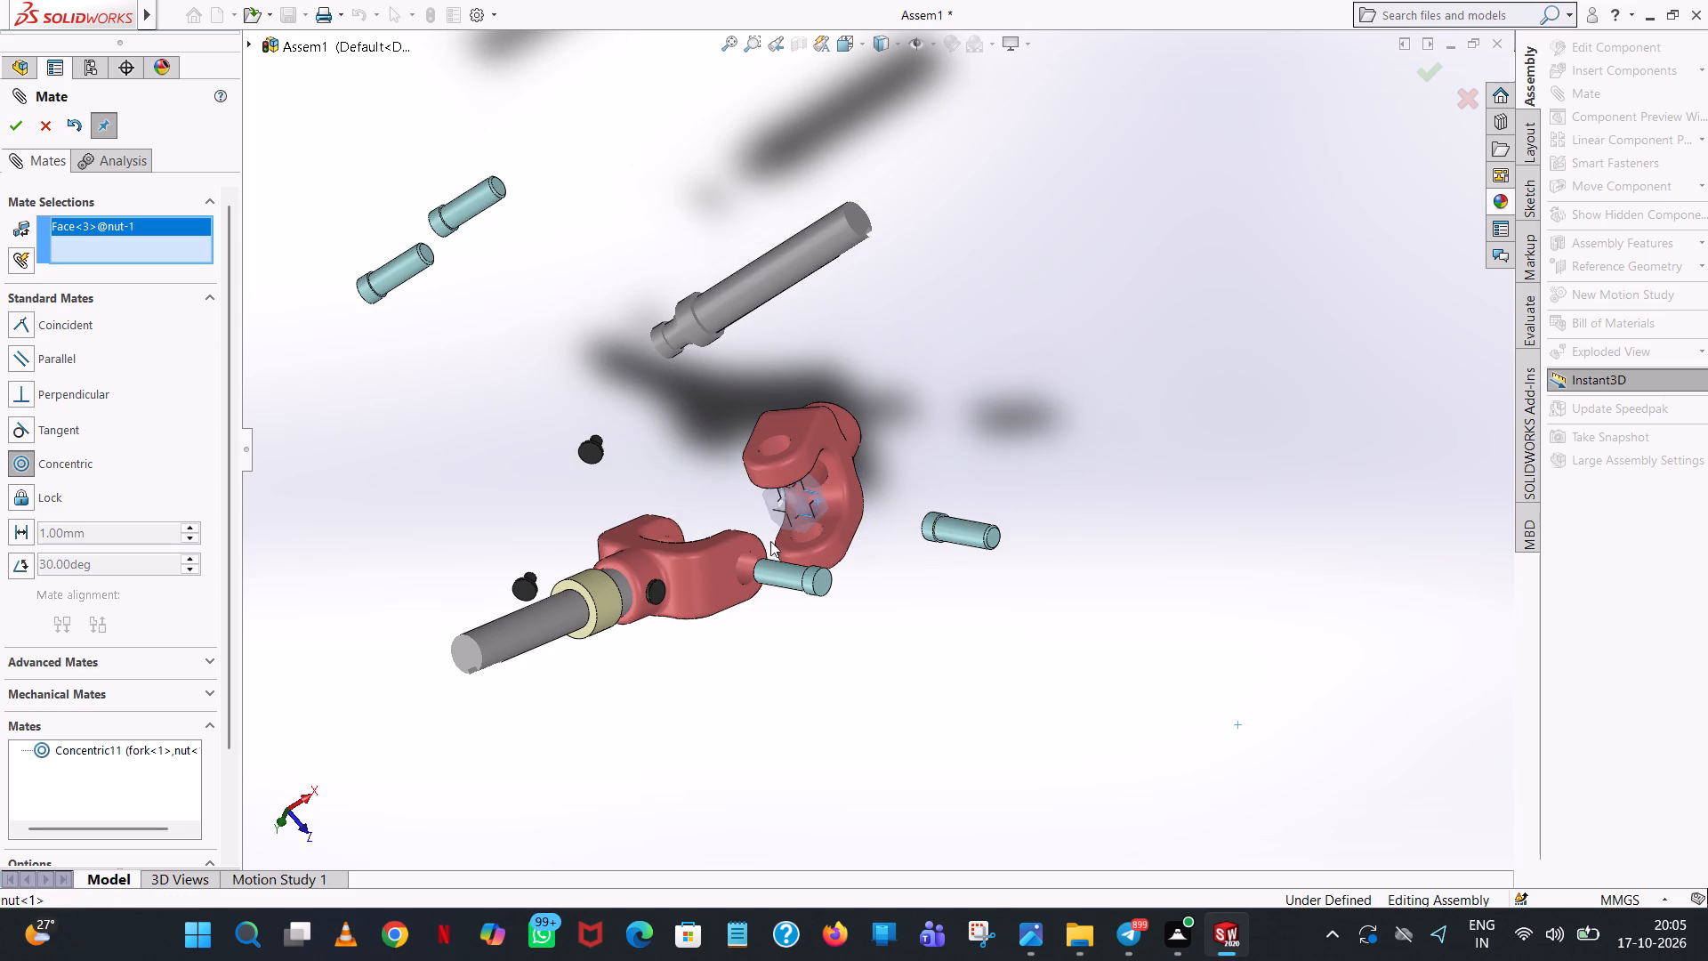
click(750, 557)
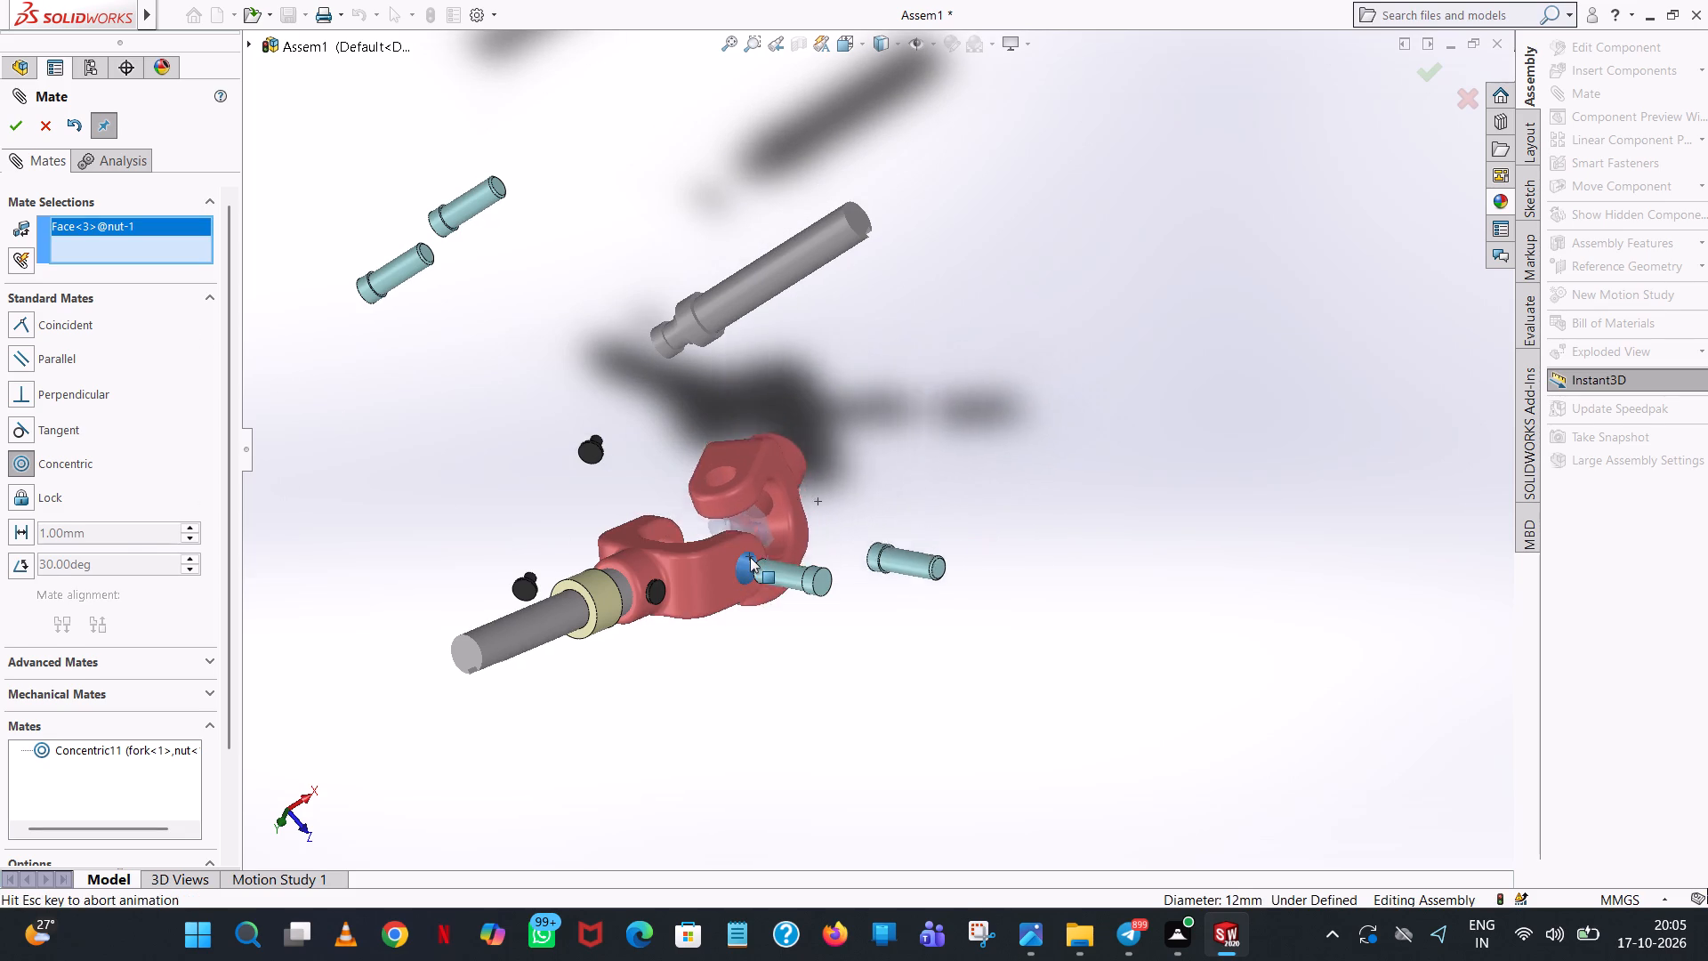
click(728, 579)
Swing fork<1> slightly about the nut and examine from several sides how both forks and the nut line up.
middle_drag(960, 468, 963, 470)
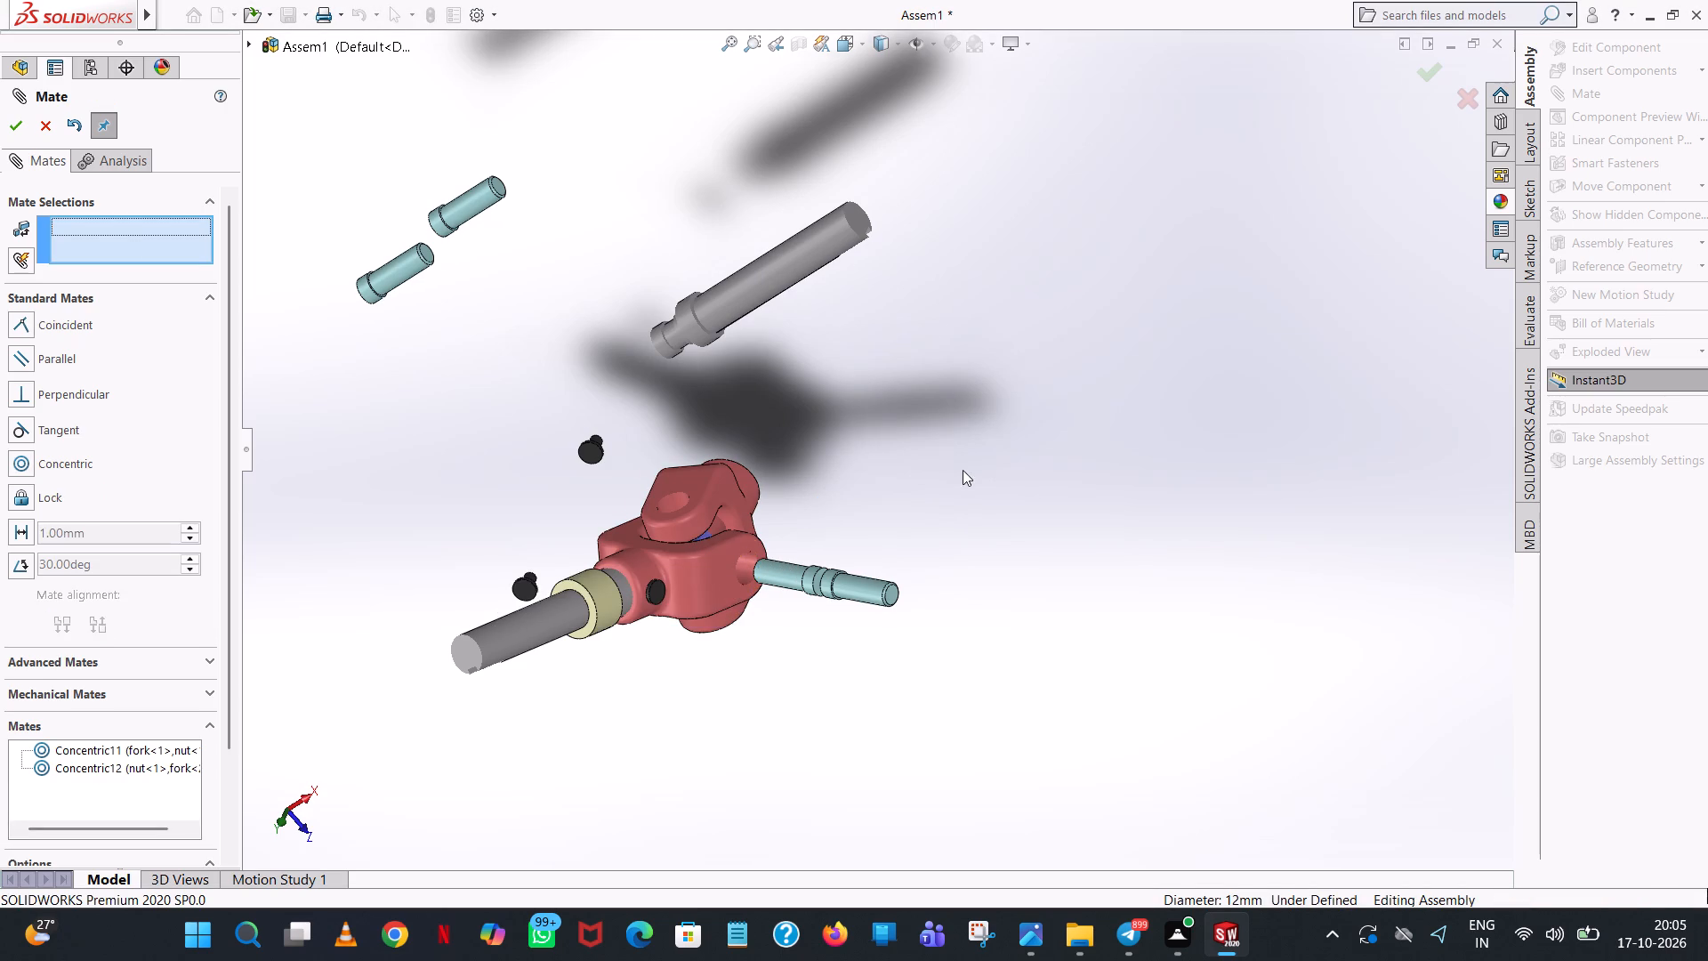
middle_drag(963, 470, 1351, 787)
scroll(1372, 773, up, 1)
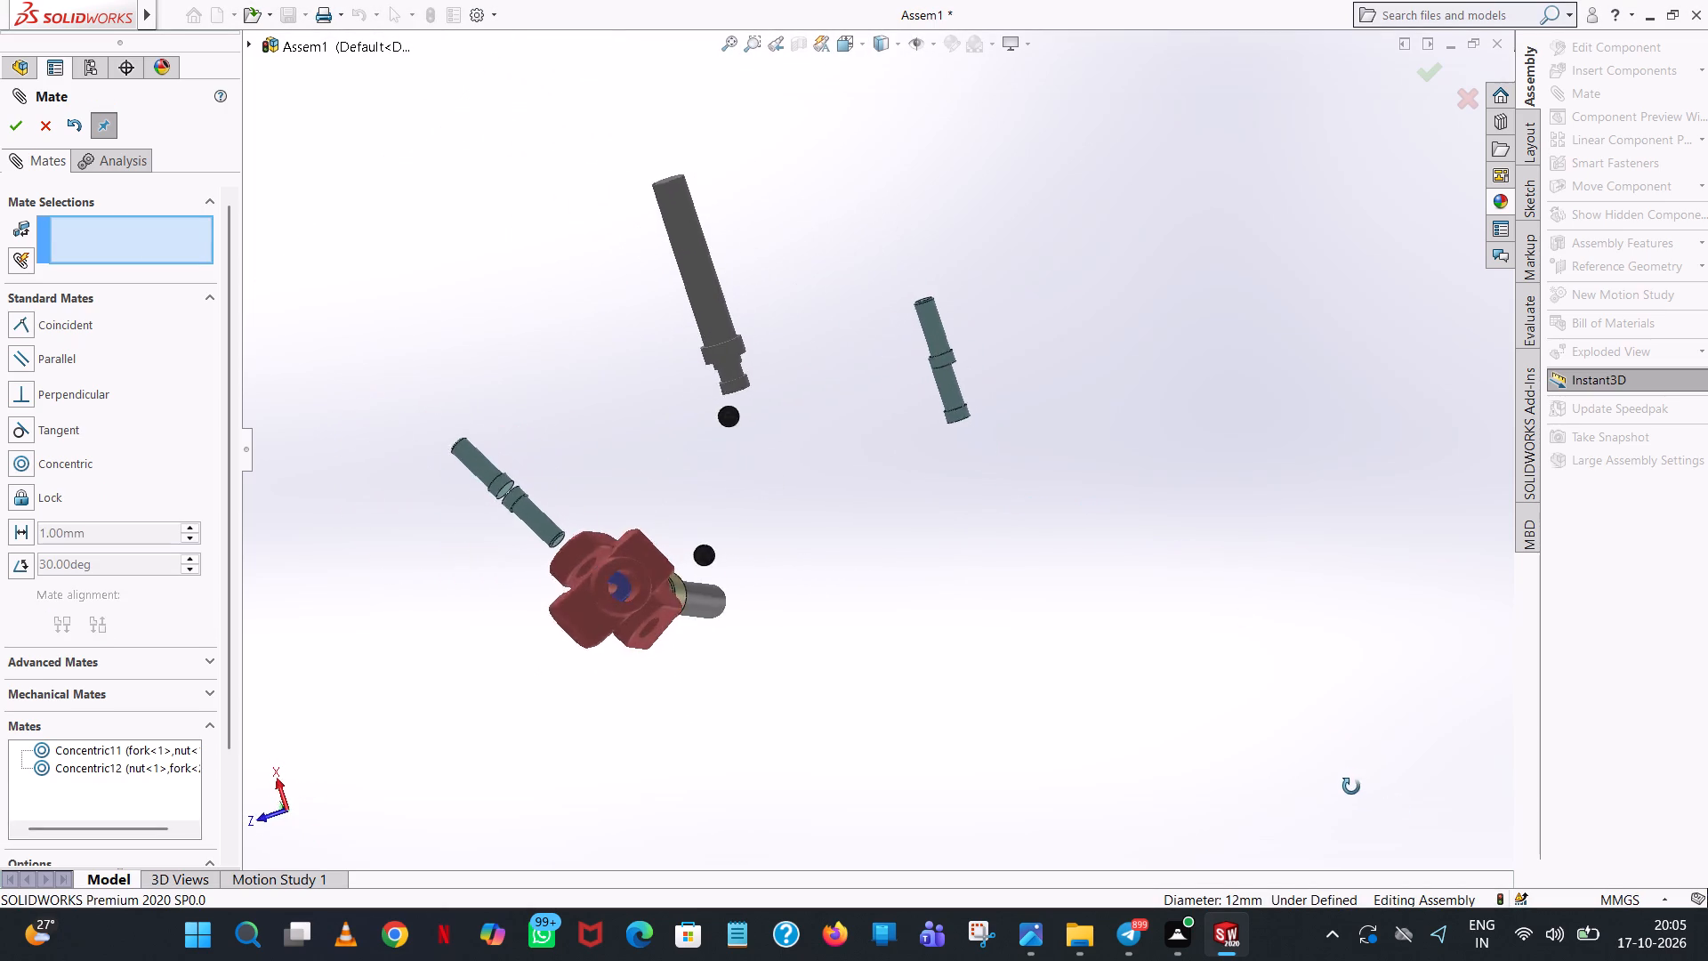
middle_drag(1351, 787, 1428, 806)
drag(715, 645, 705, 641)
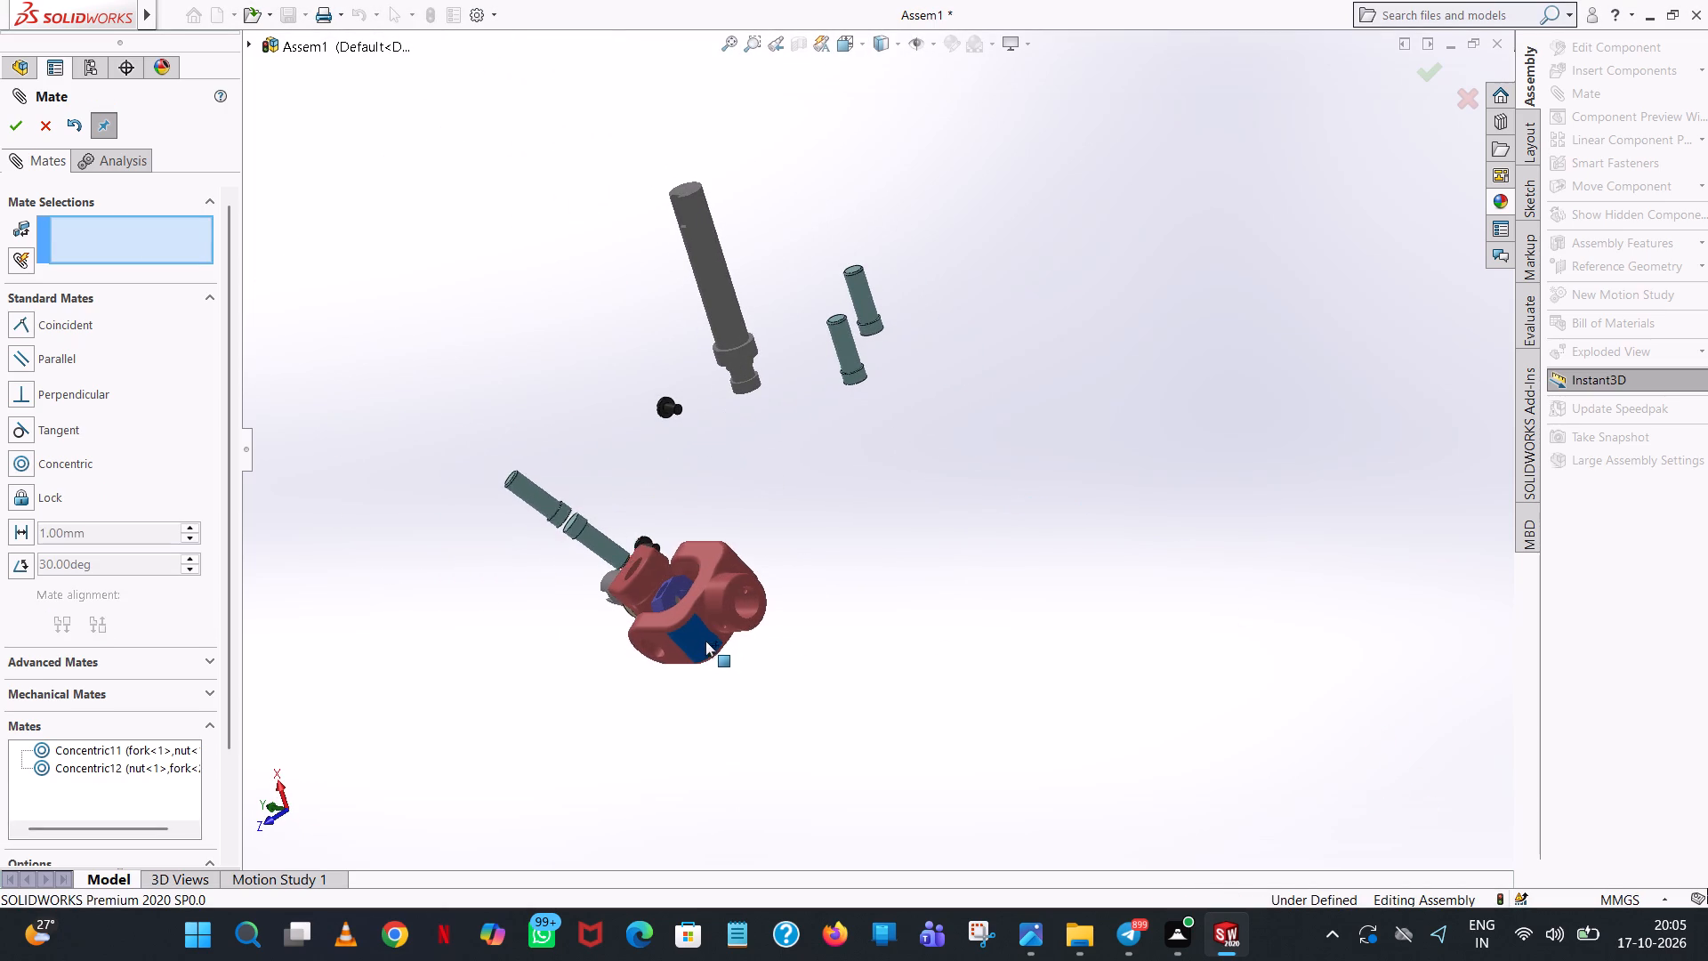
drag(705, 641, 742, 654)
scroll(742, 657, down, 2)
middle_drag(680, 668, 710, 717)
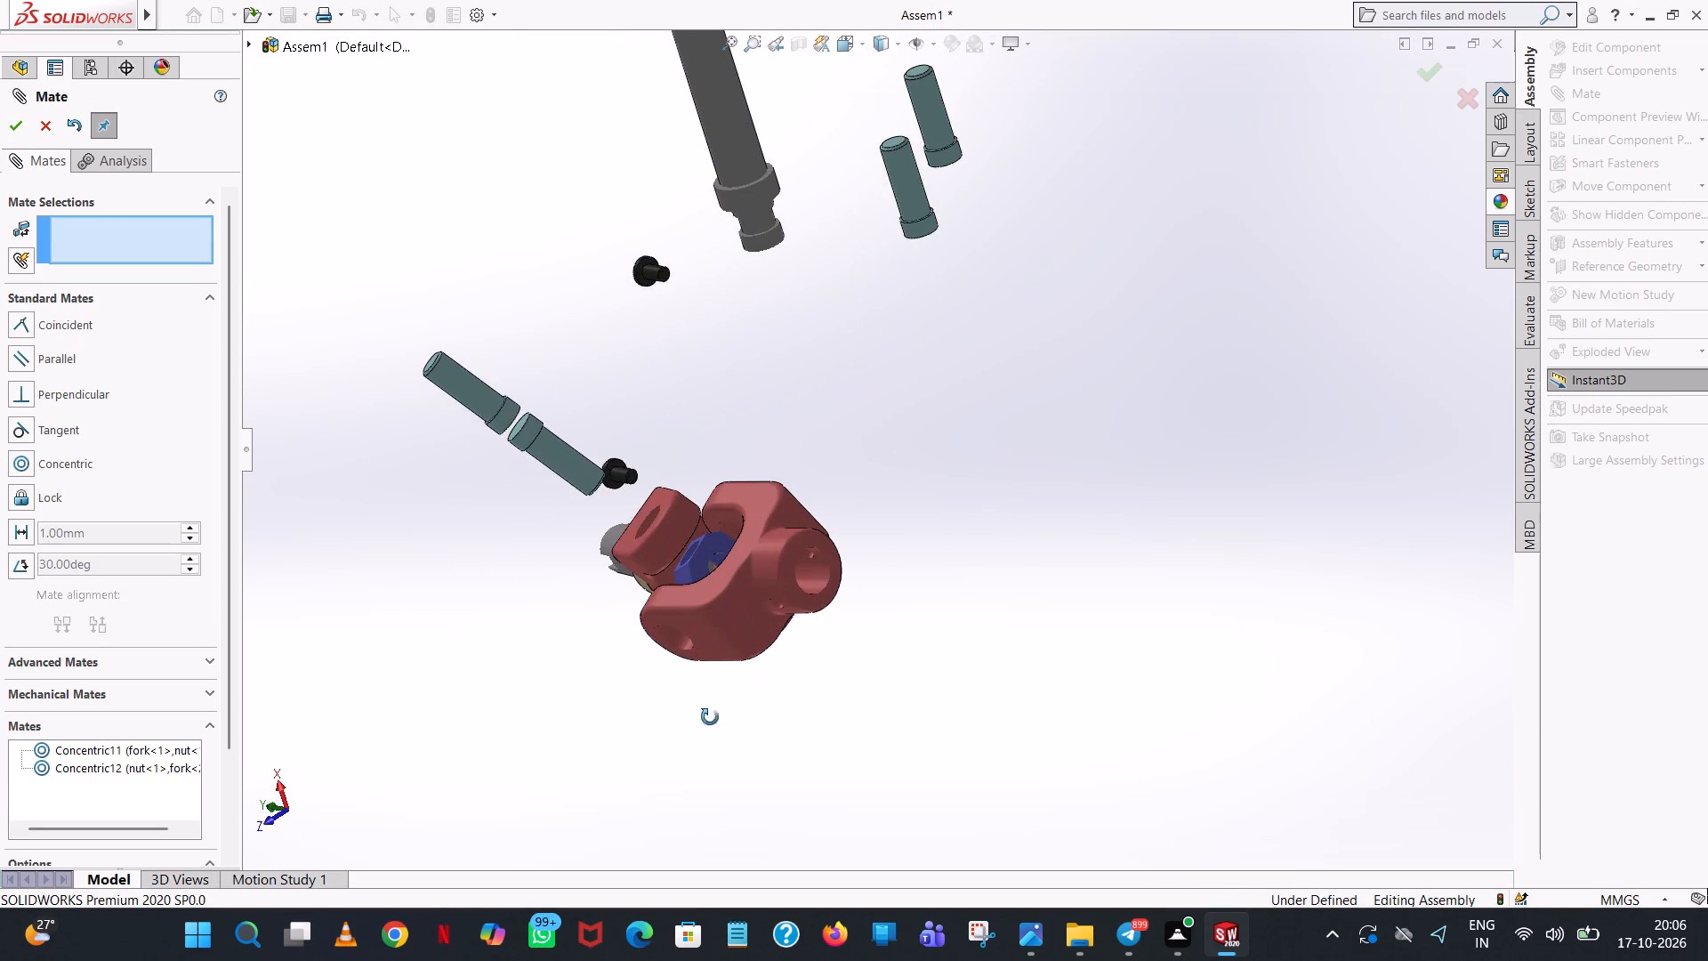
middle_drag(710, 717, 895, 945)
middle_drag(912, 772, 880, 905)
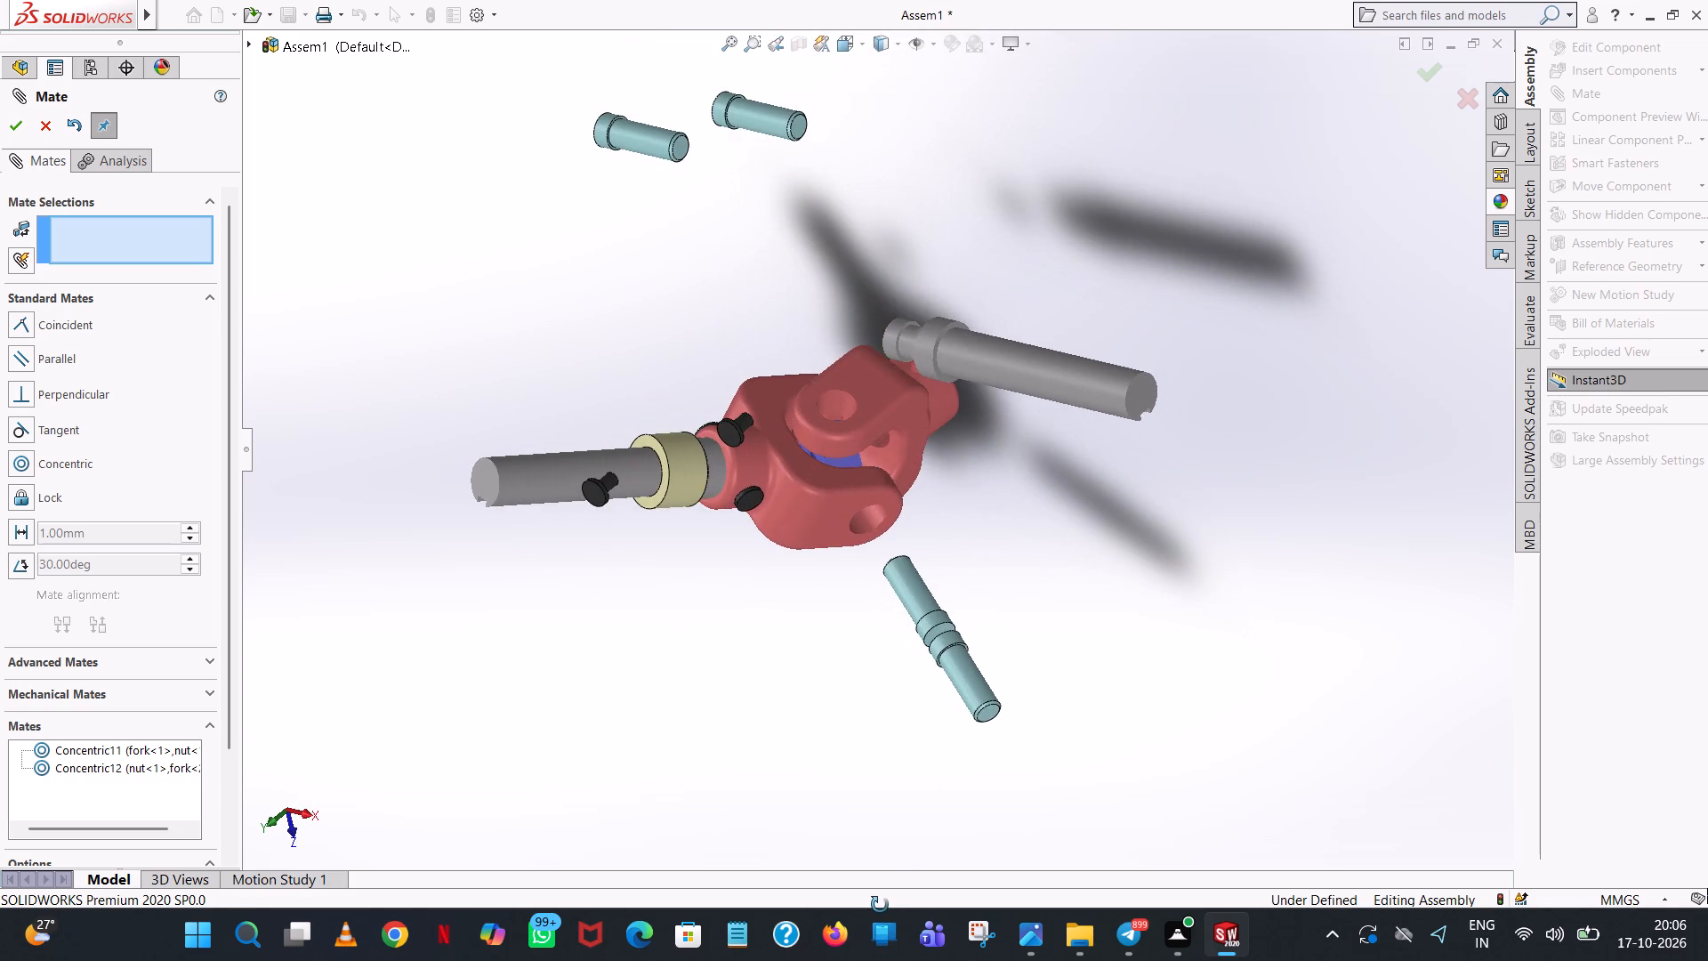
middle_drag(880, 905, 888, 673)
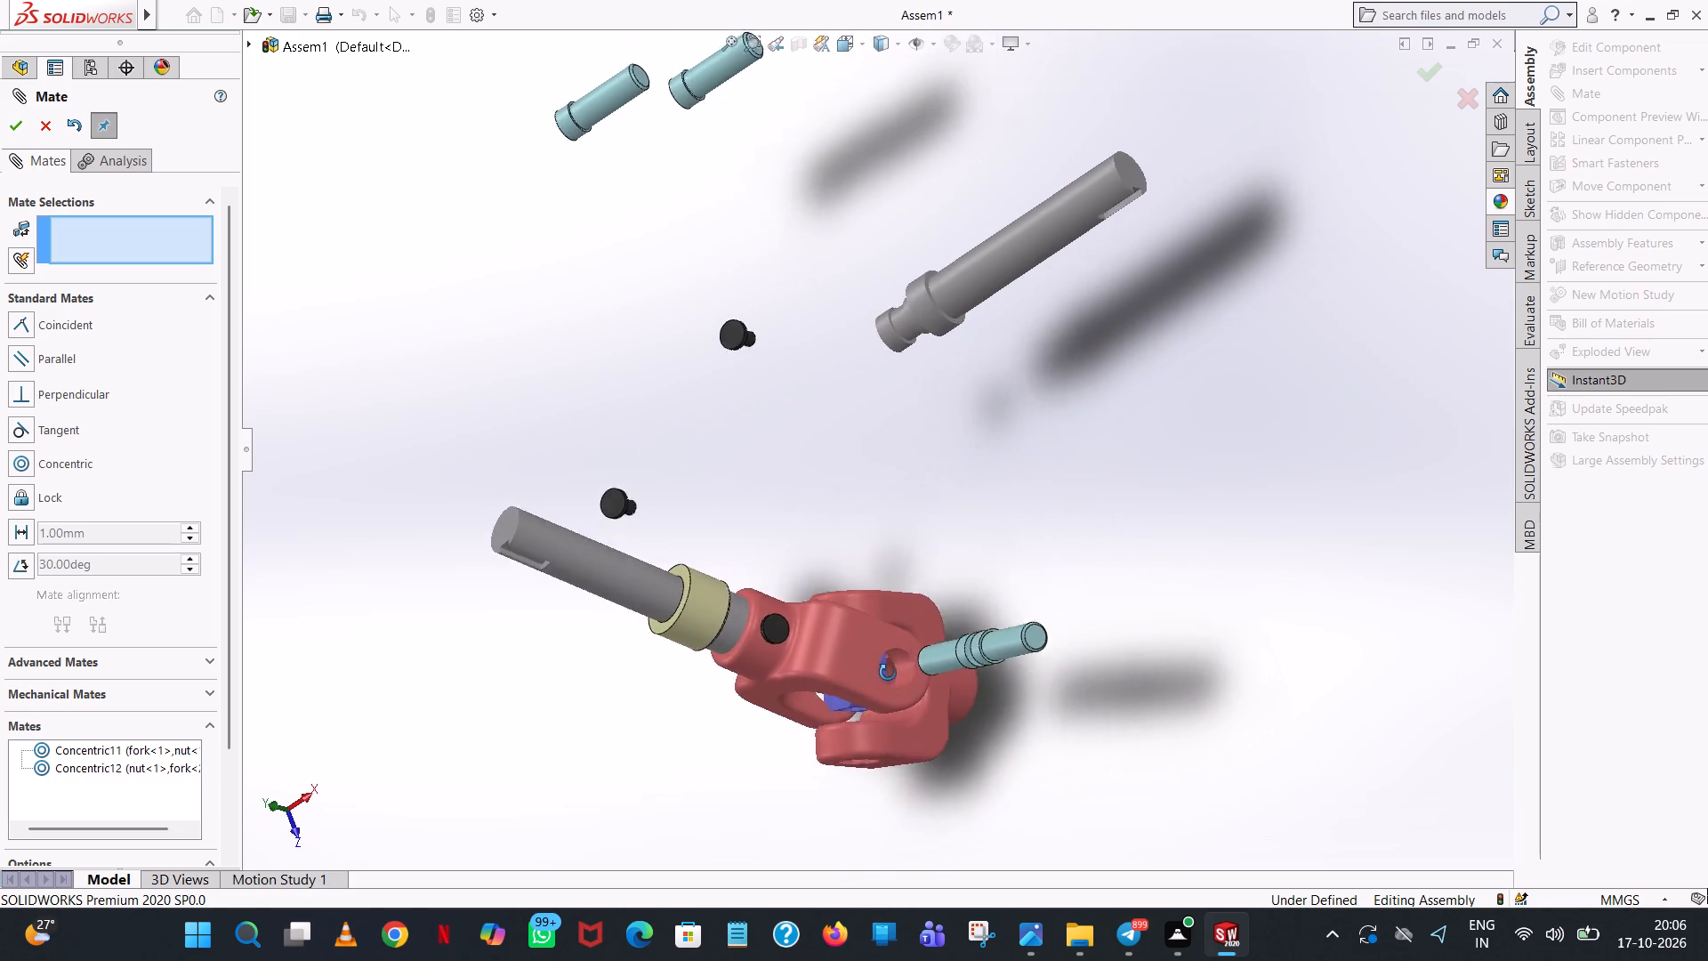
middle_drag(888, 673, 965, 543)
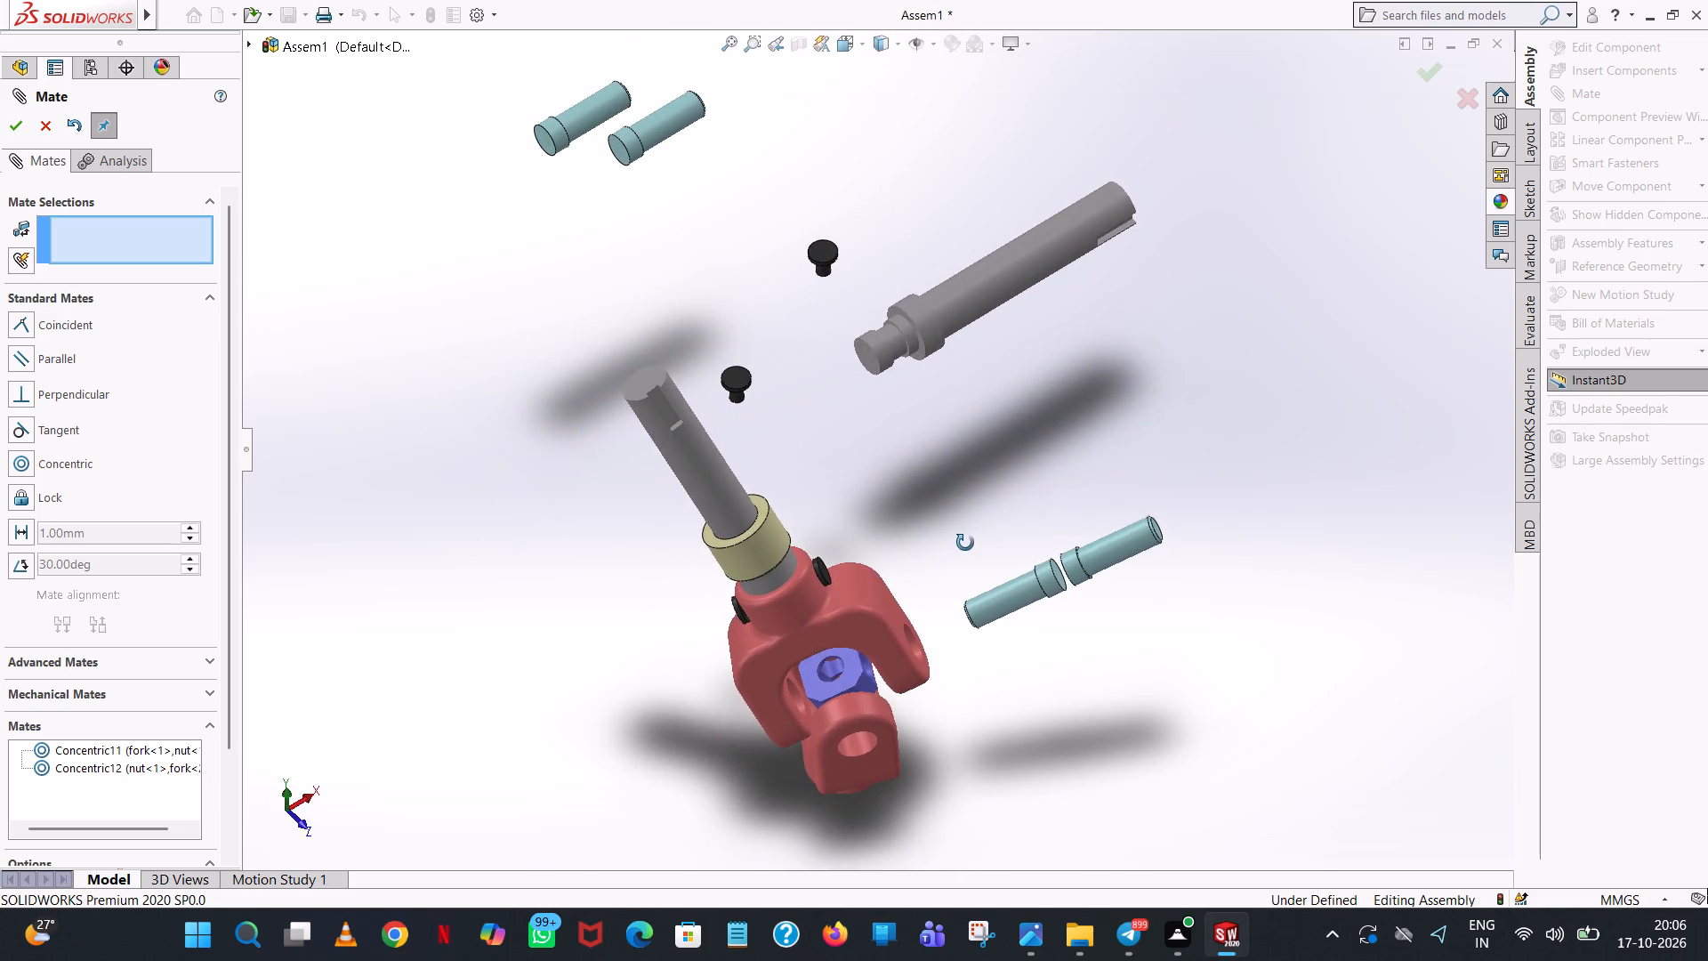
middle_drag(965, 543, 1260, 446)
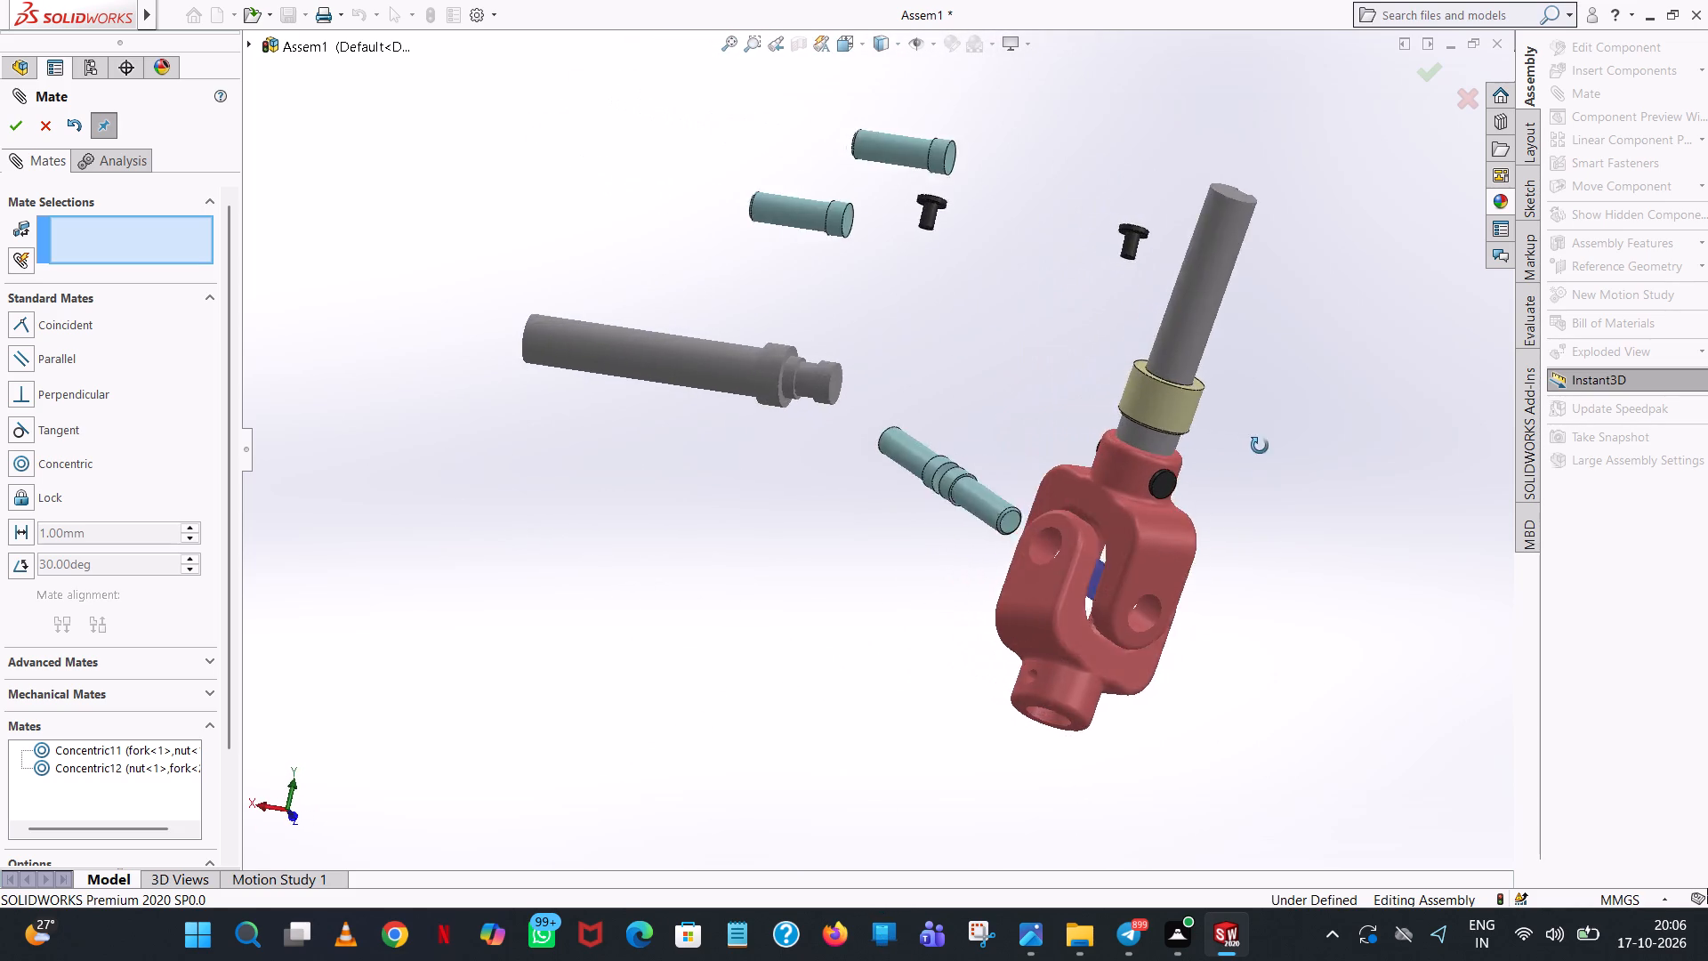
middle_drag(1260, 446, 1381, 148)
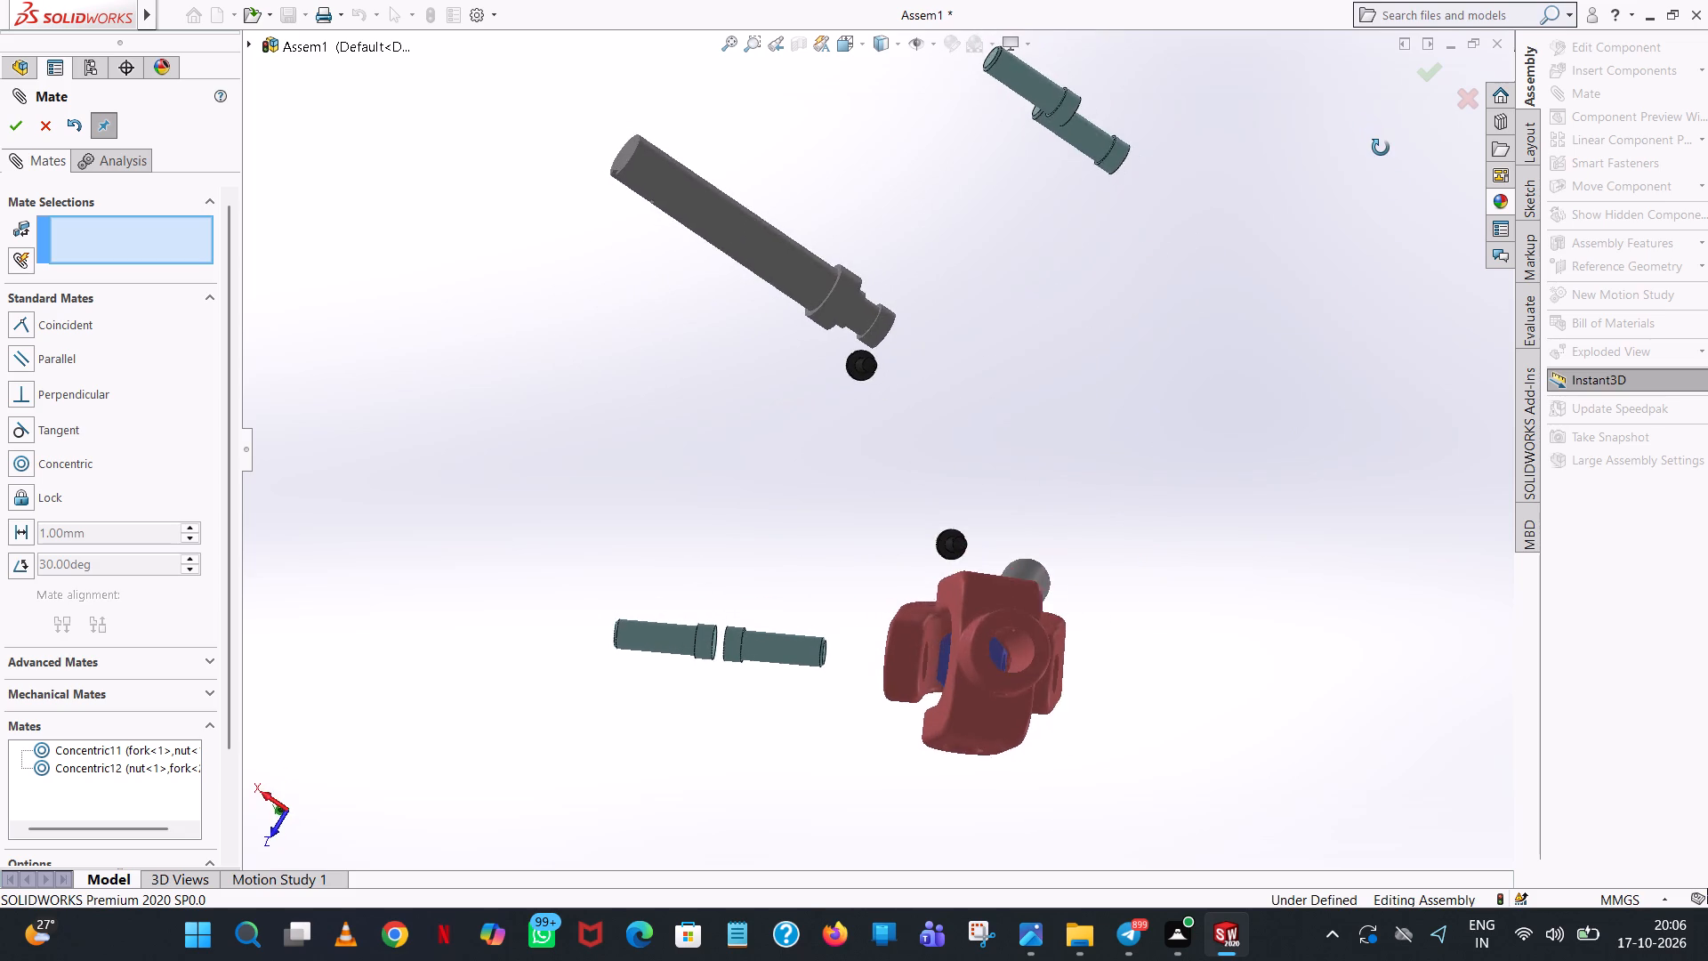
middle_drag(1381, 148, 1349, 171)
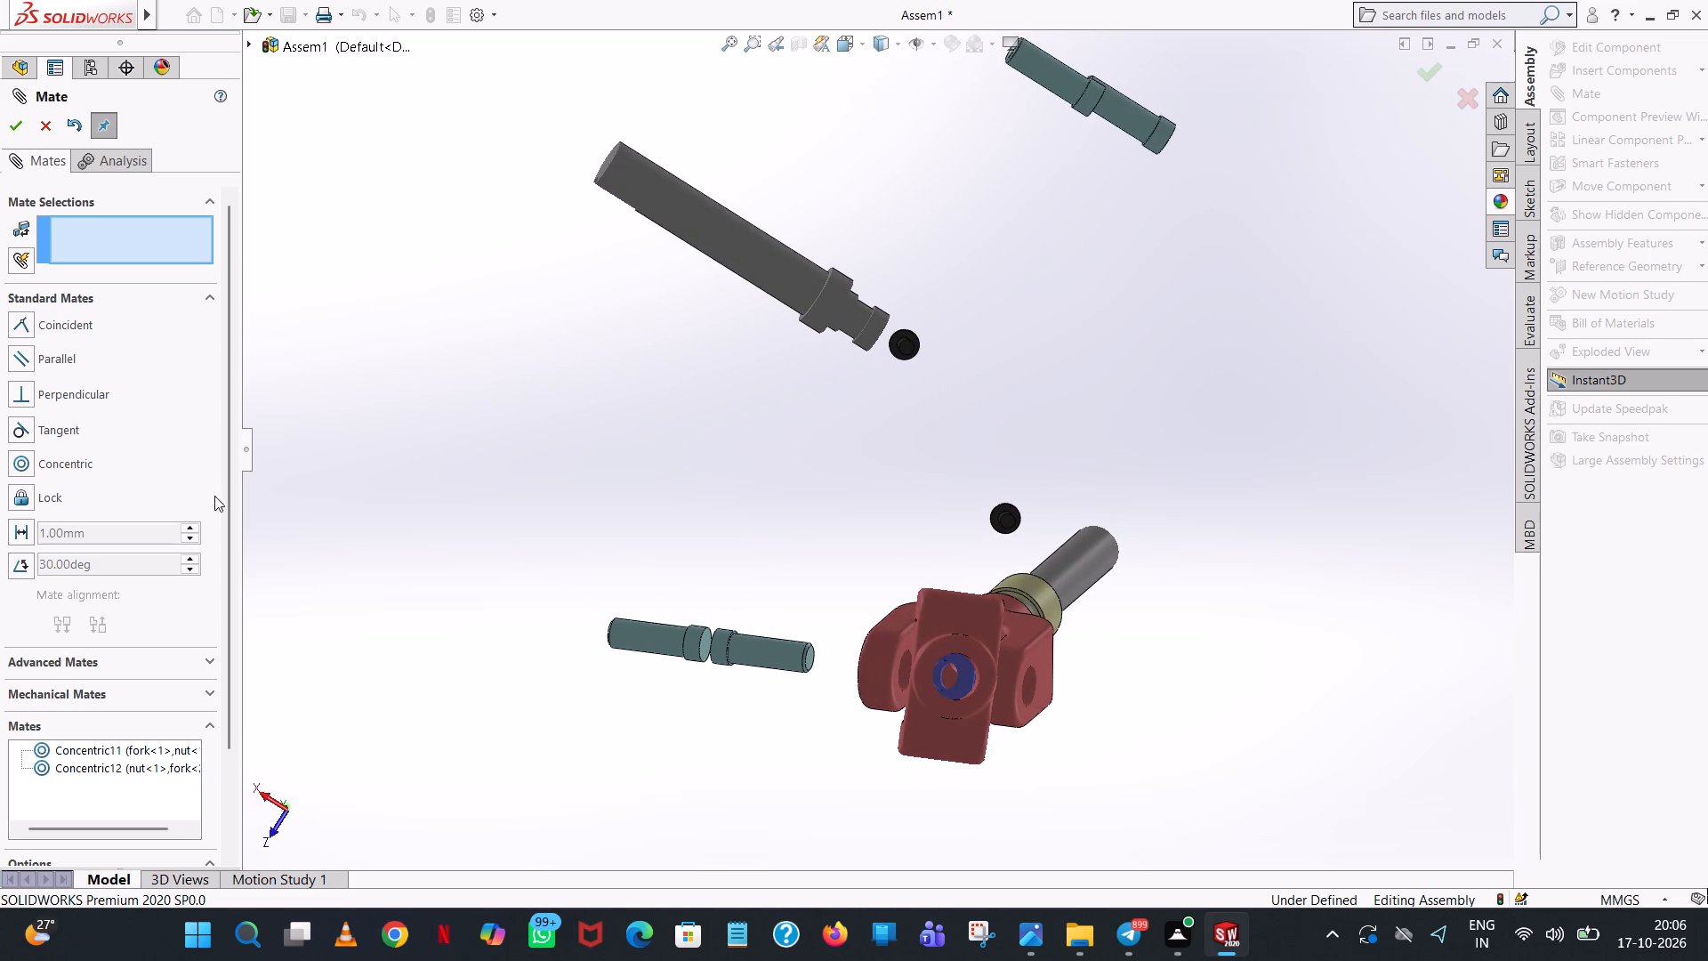
Apply a Concentric mate between the nut<1> hole facing fork<1>'s base and the shaft bore of fork<1>.
click(80, 464)
middle_drag(955, 676, 1067, 680)
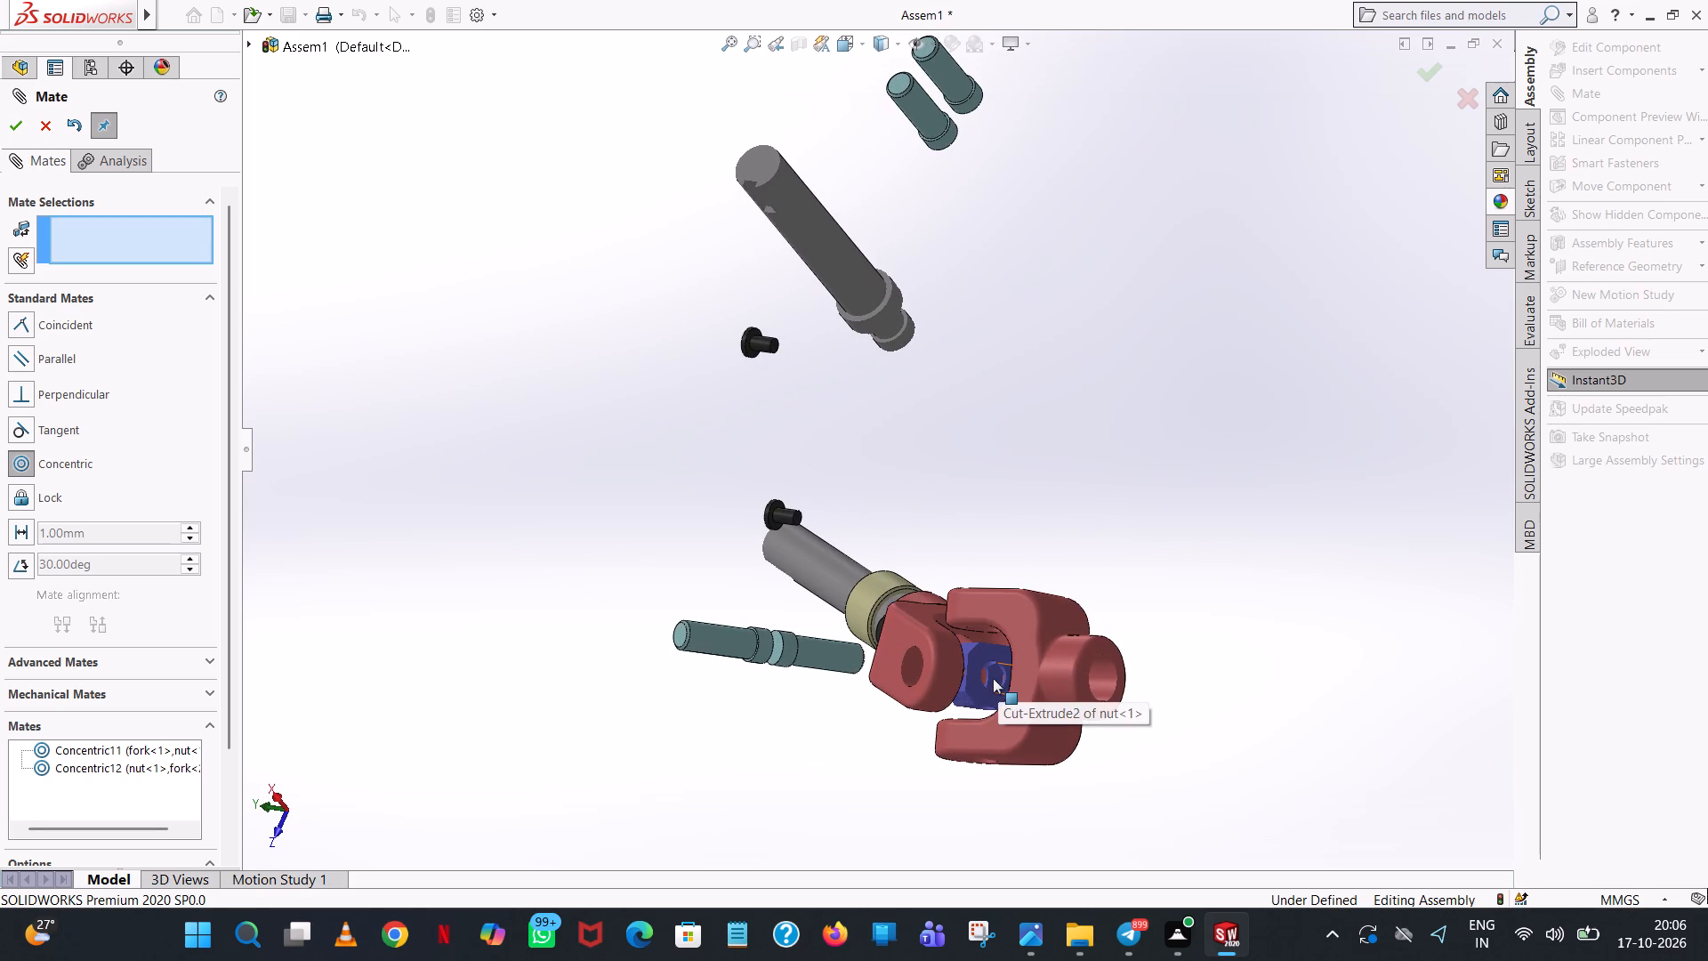
scroll(989, 693, down, 6)
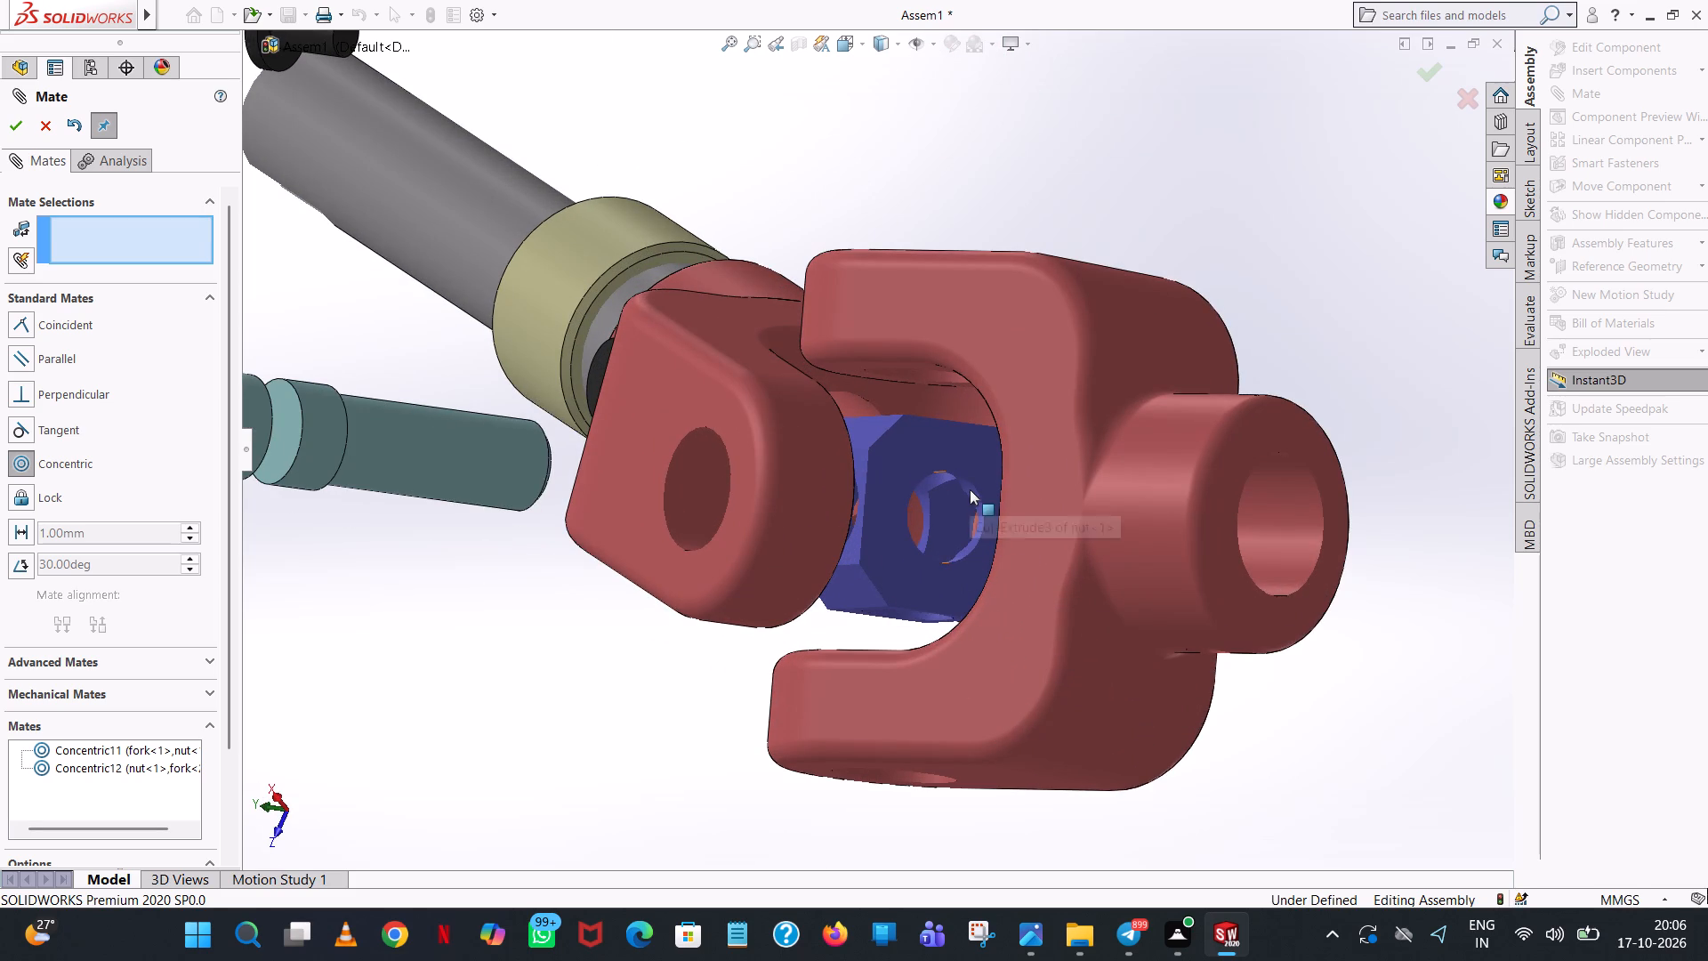
click(970, 489)
click(1259, 529)
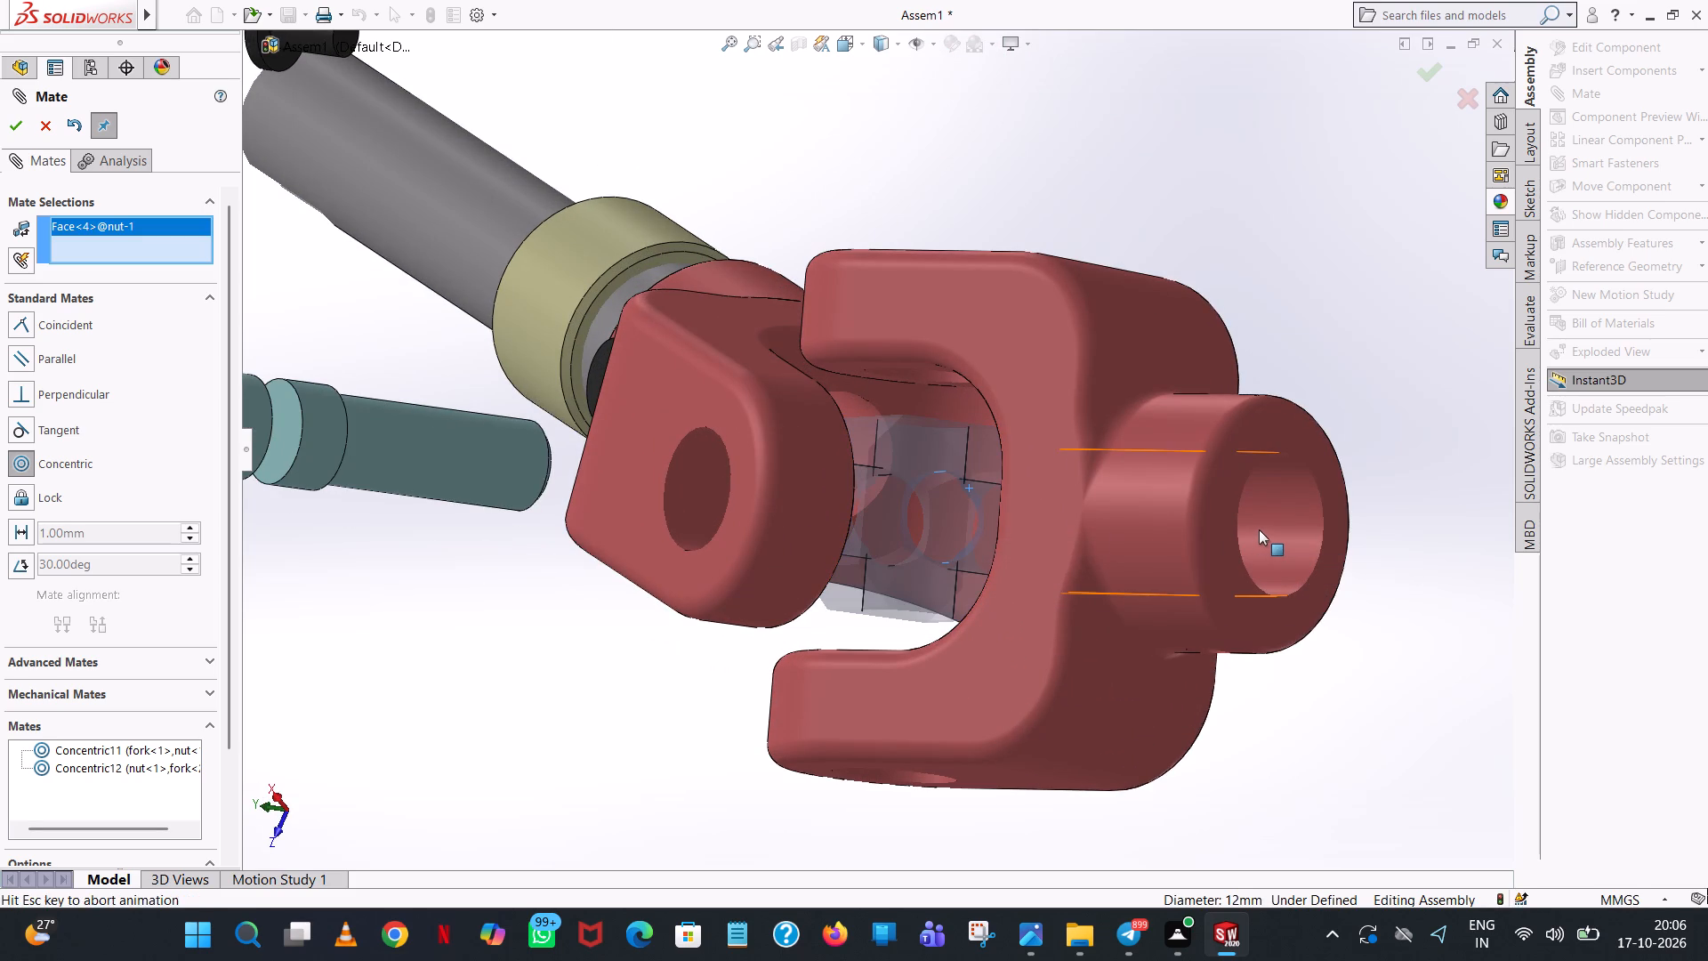
click(1486, 566)
Apply a Concentric mate between the circular hole edge of nut<1> facing fork<2>'s base and the shaft bore of fork<2>.
scroll(1222, 655, up, 4)
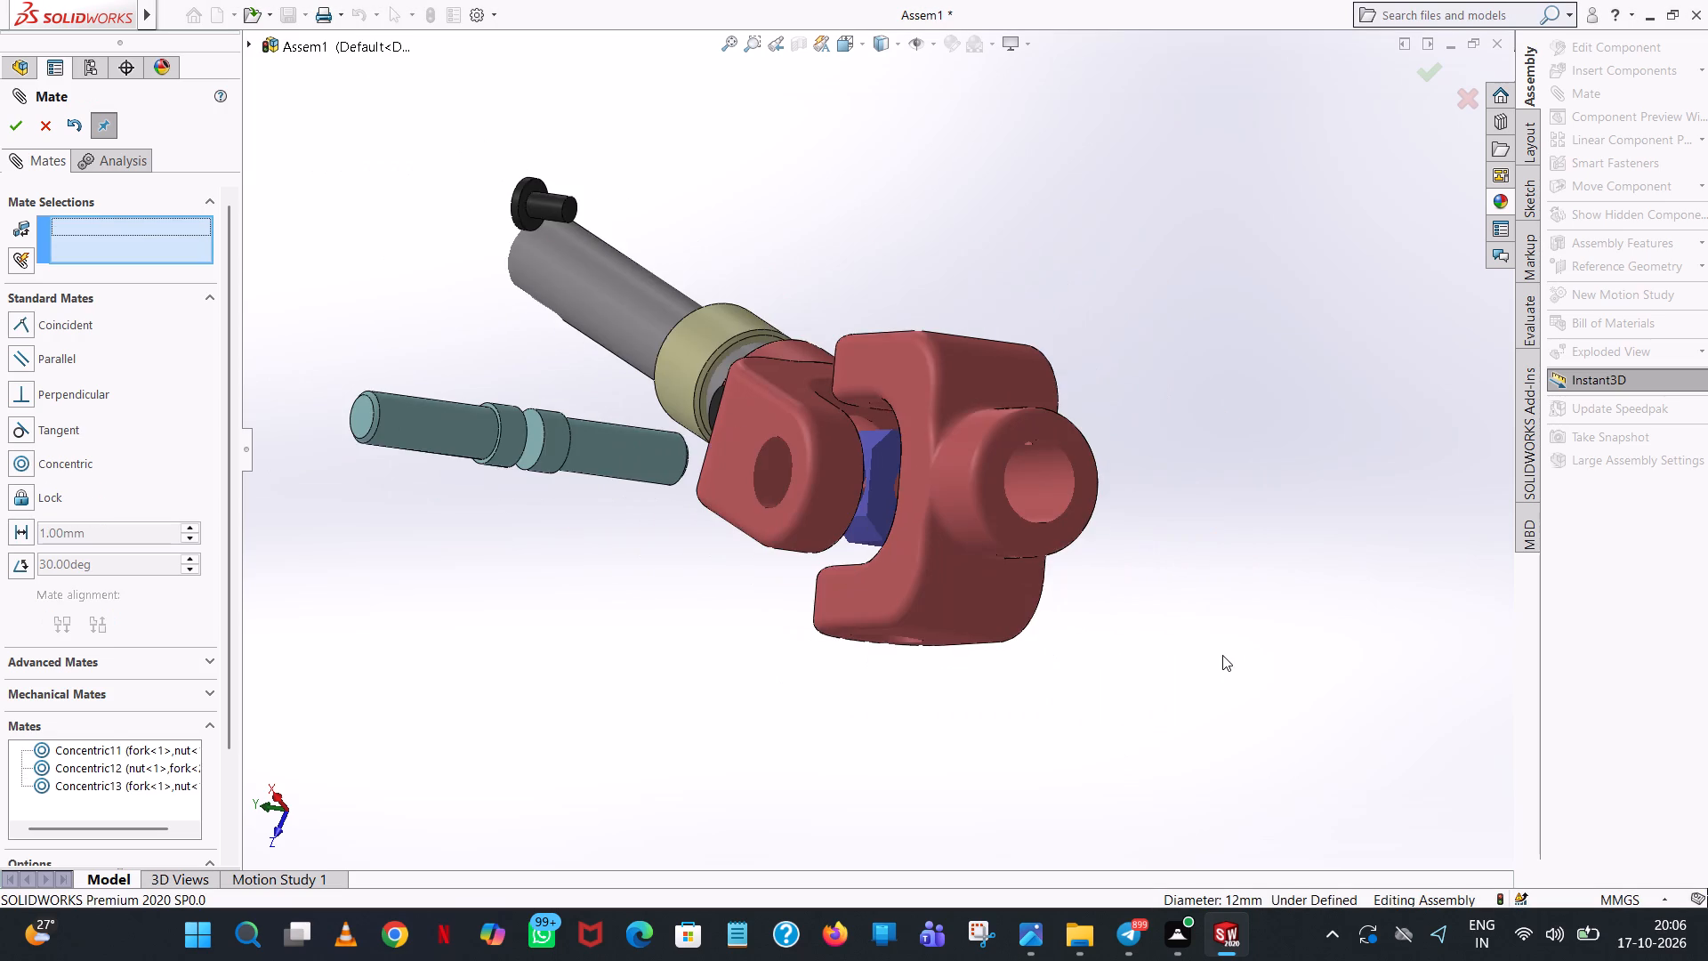
middle_drag(1003, 717, 1228, 558)
scroll(1137, 674, up, 1)
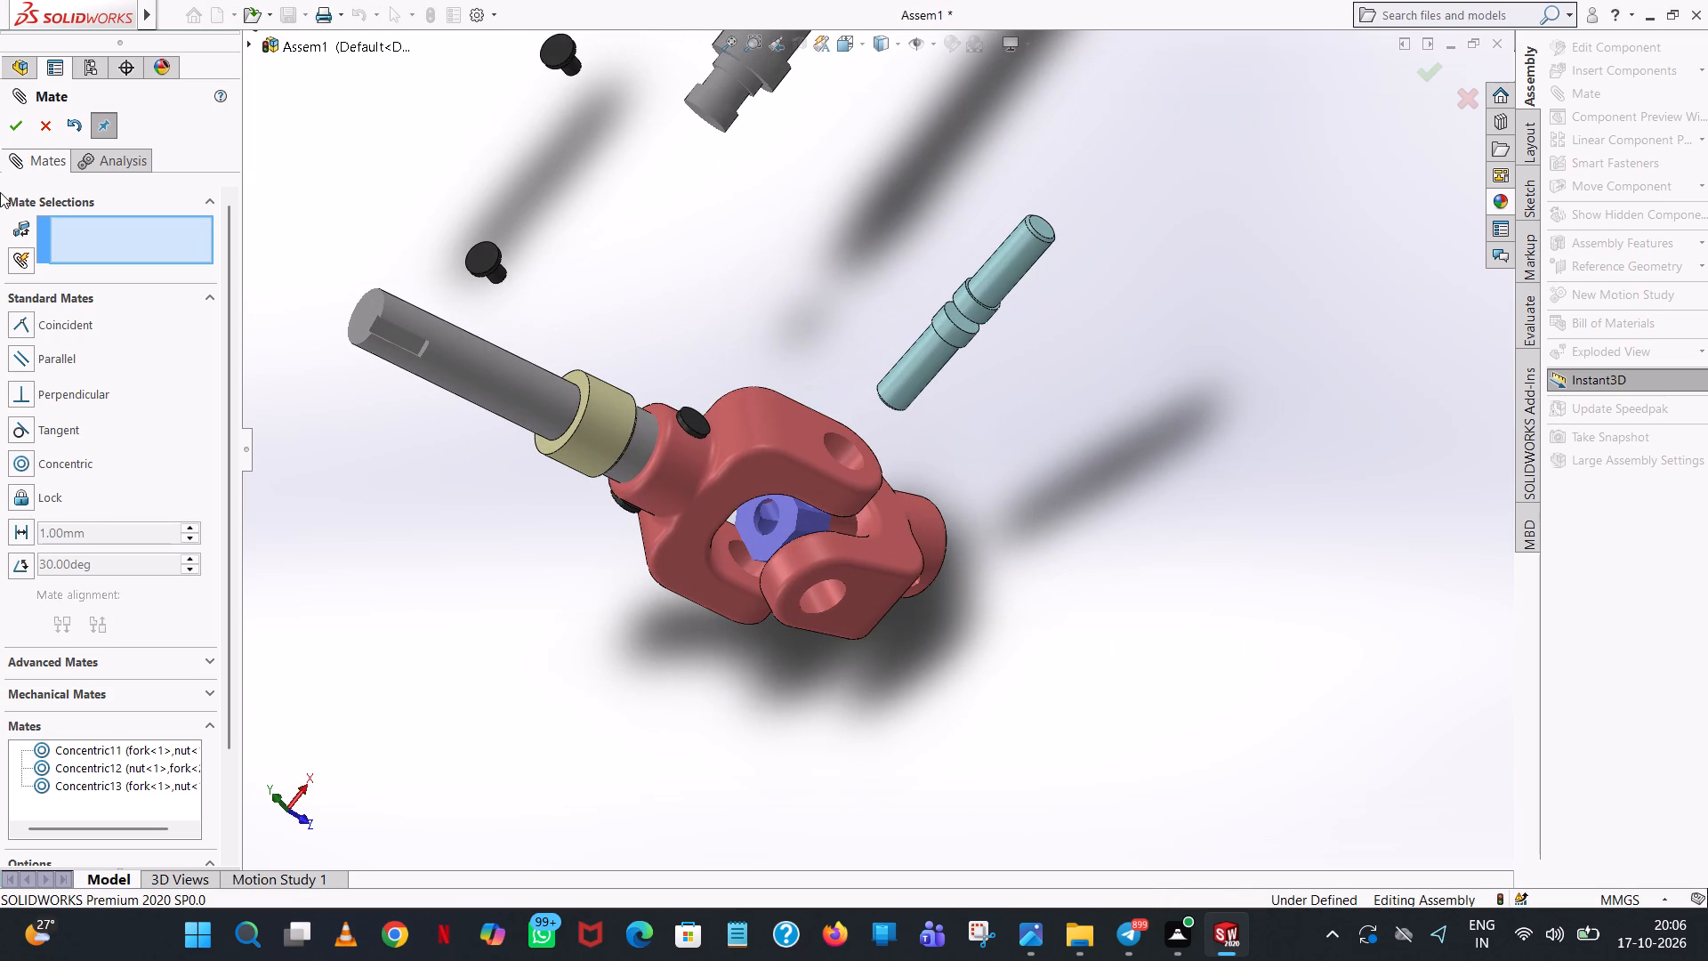
click(57, 466)
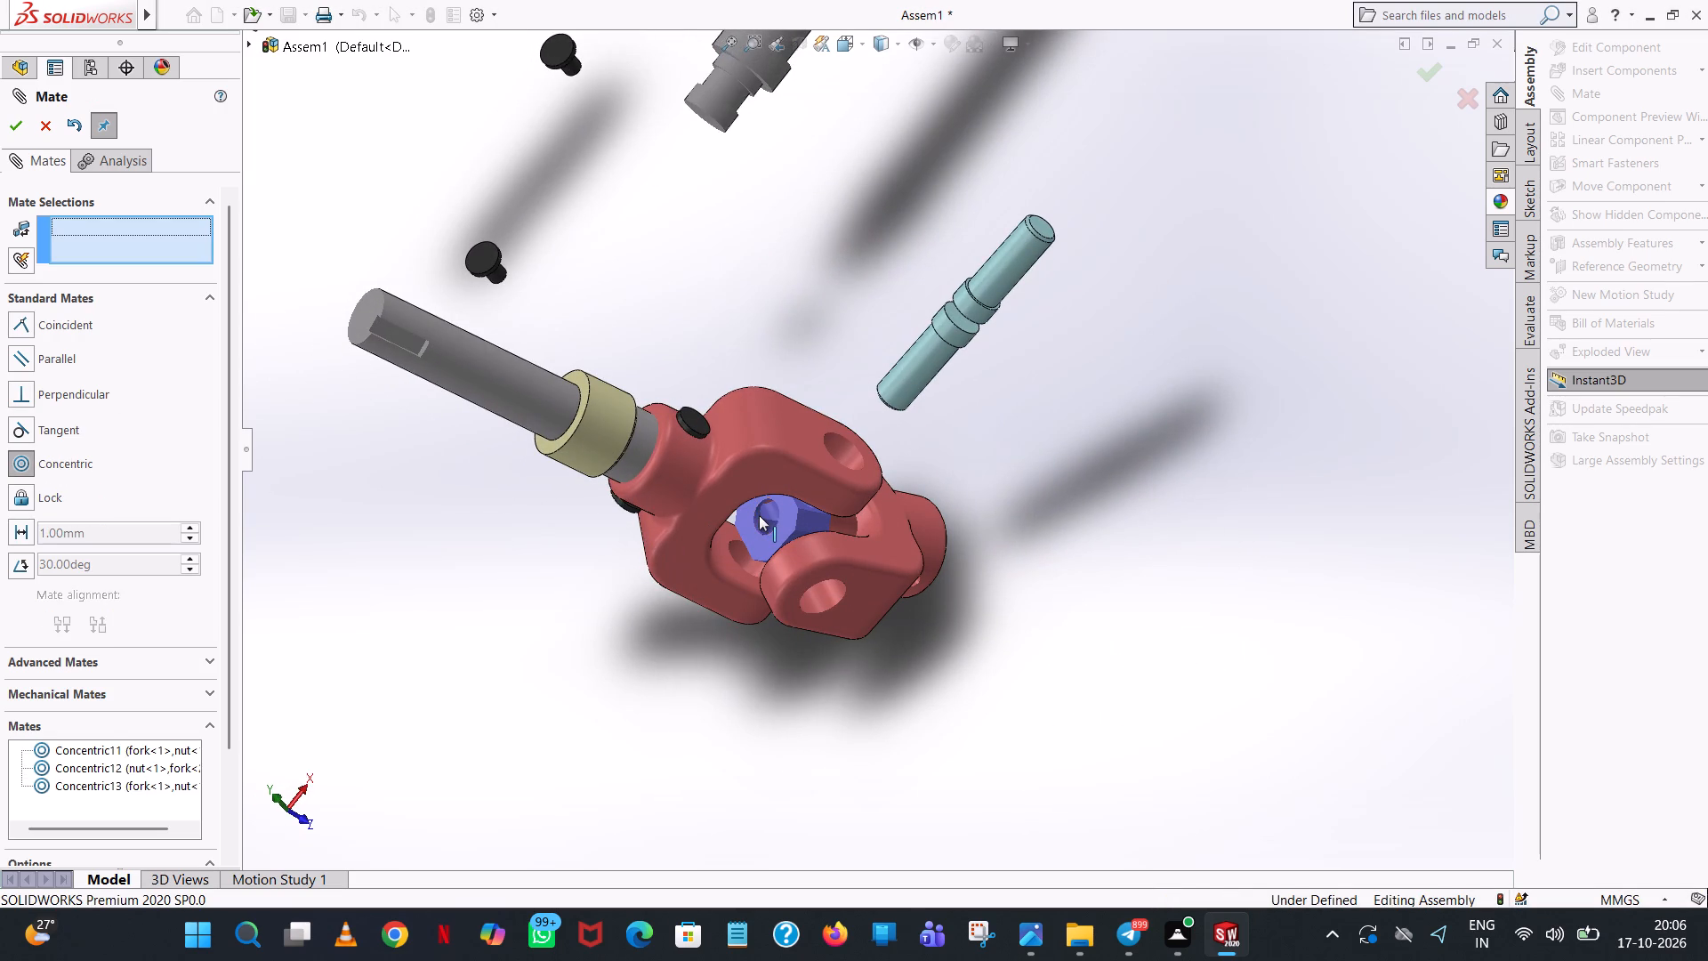
click(756, 520)
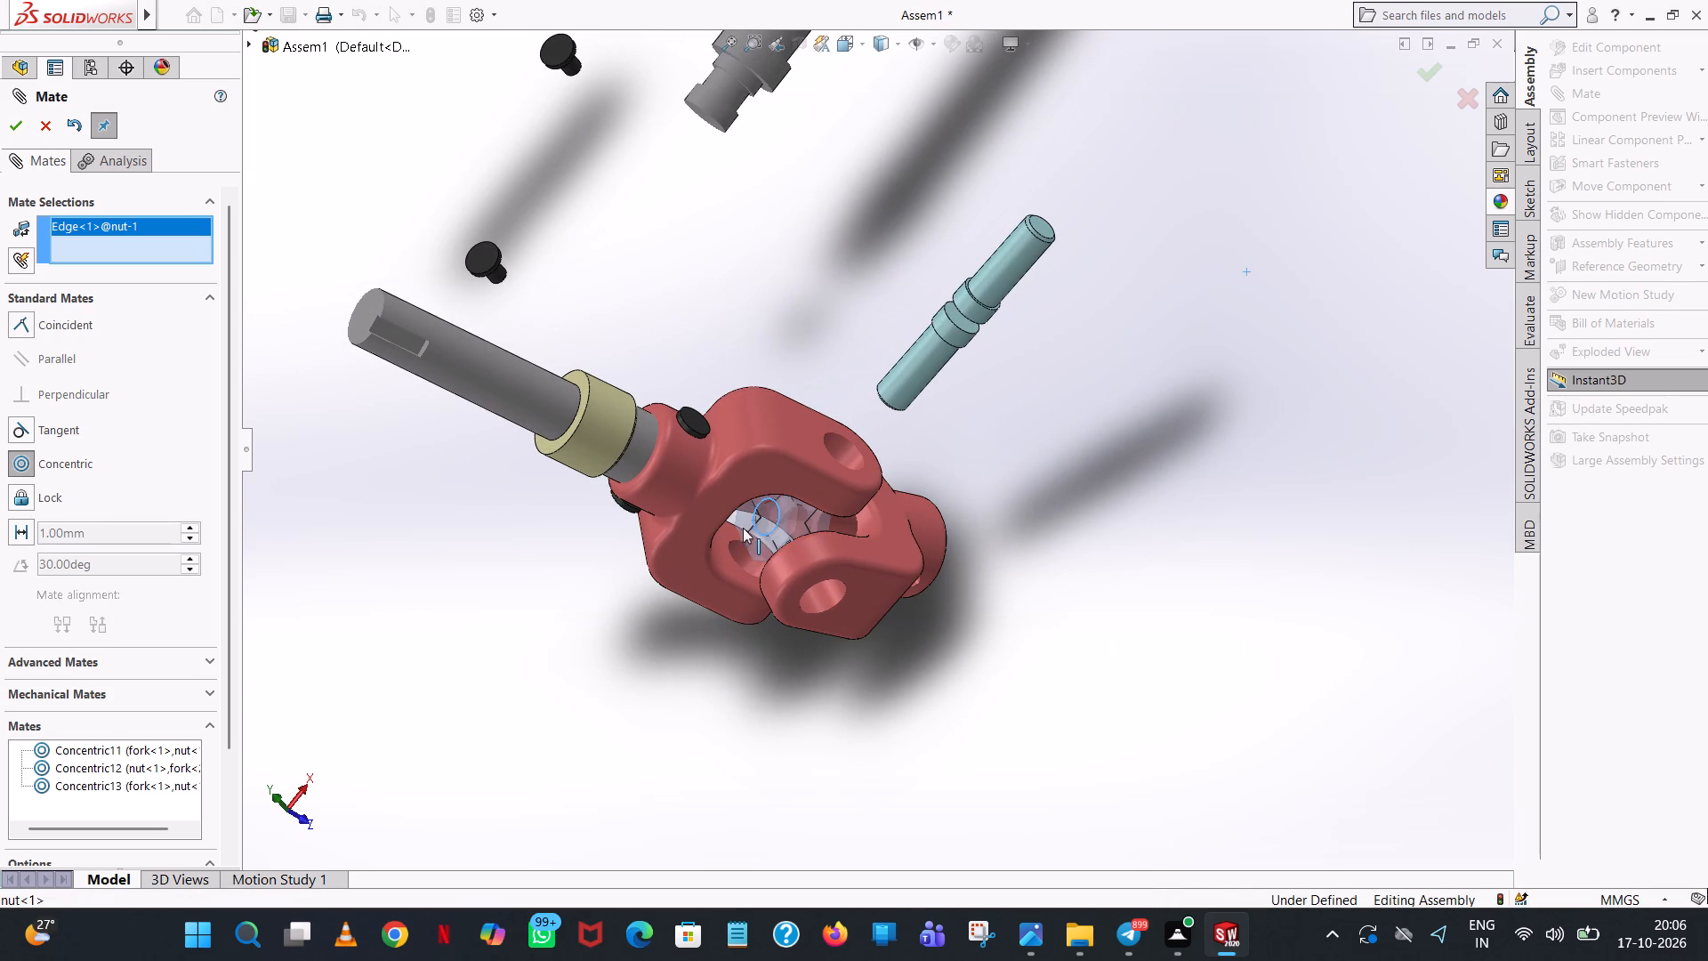
middle_drag(740, 530, 618, 466)
click(652, 481)
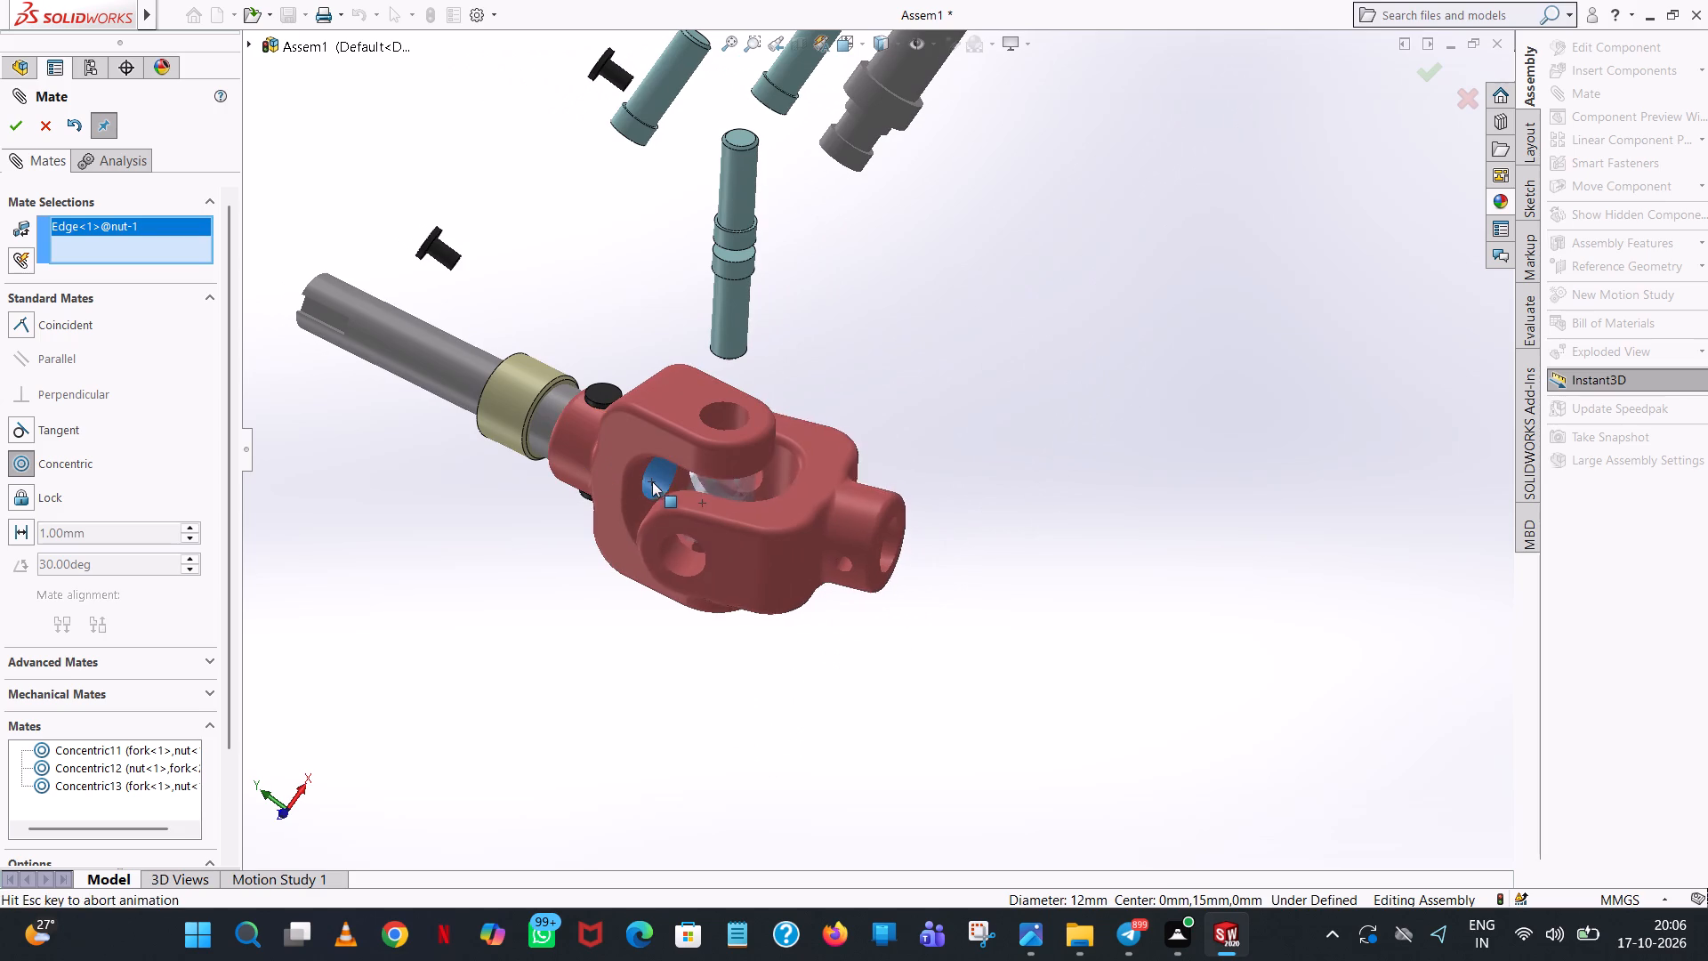
click(620, 518)
middle_drag(478, 562, 546, 697)
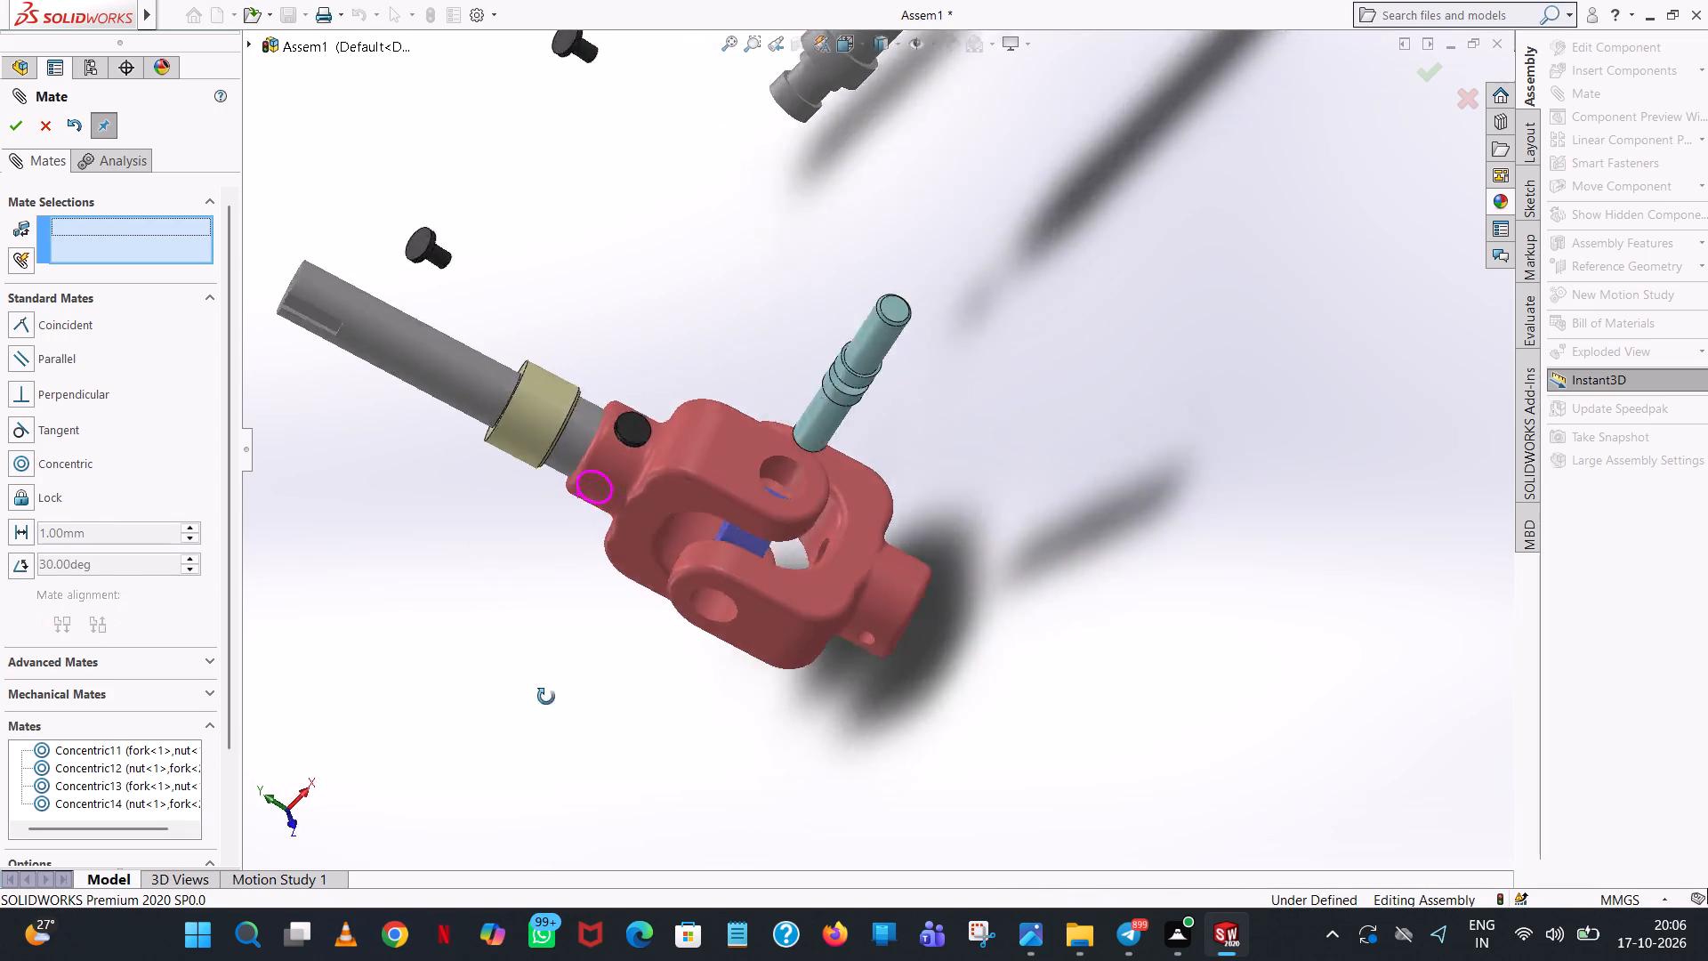
Apply a Concentric mate between the cylindrical shank of bolt<1> and the nearby ear hole of fork<2>.
middle_drag(546, 697, 587, 886)
scroll(587, 887, up, 1)
middle_drag(705, 633, 674, 692)
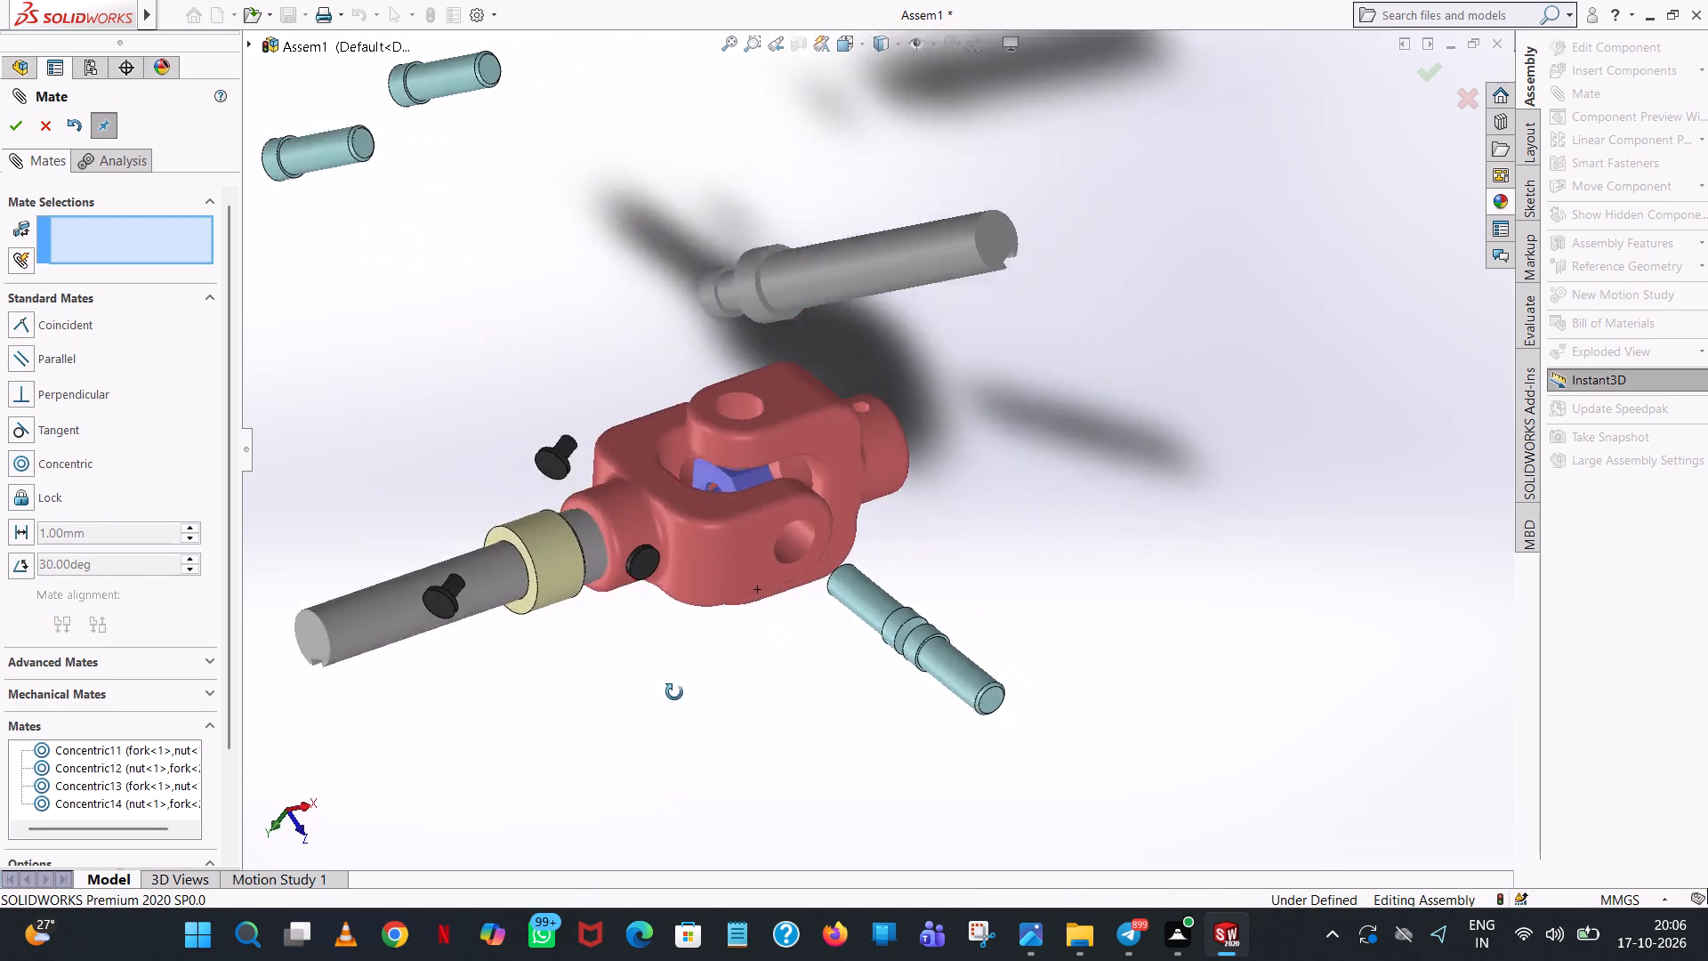
middle_drag(674, 692, 576, 960)
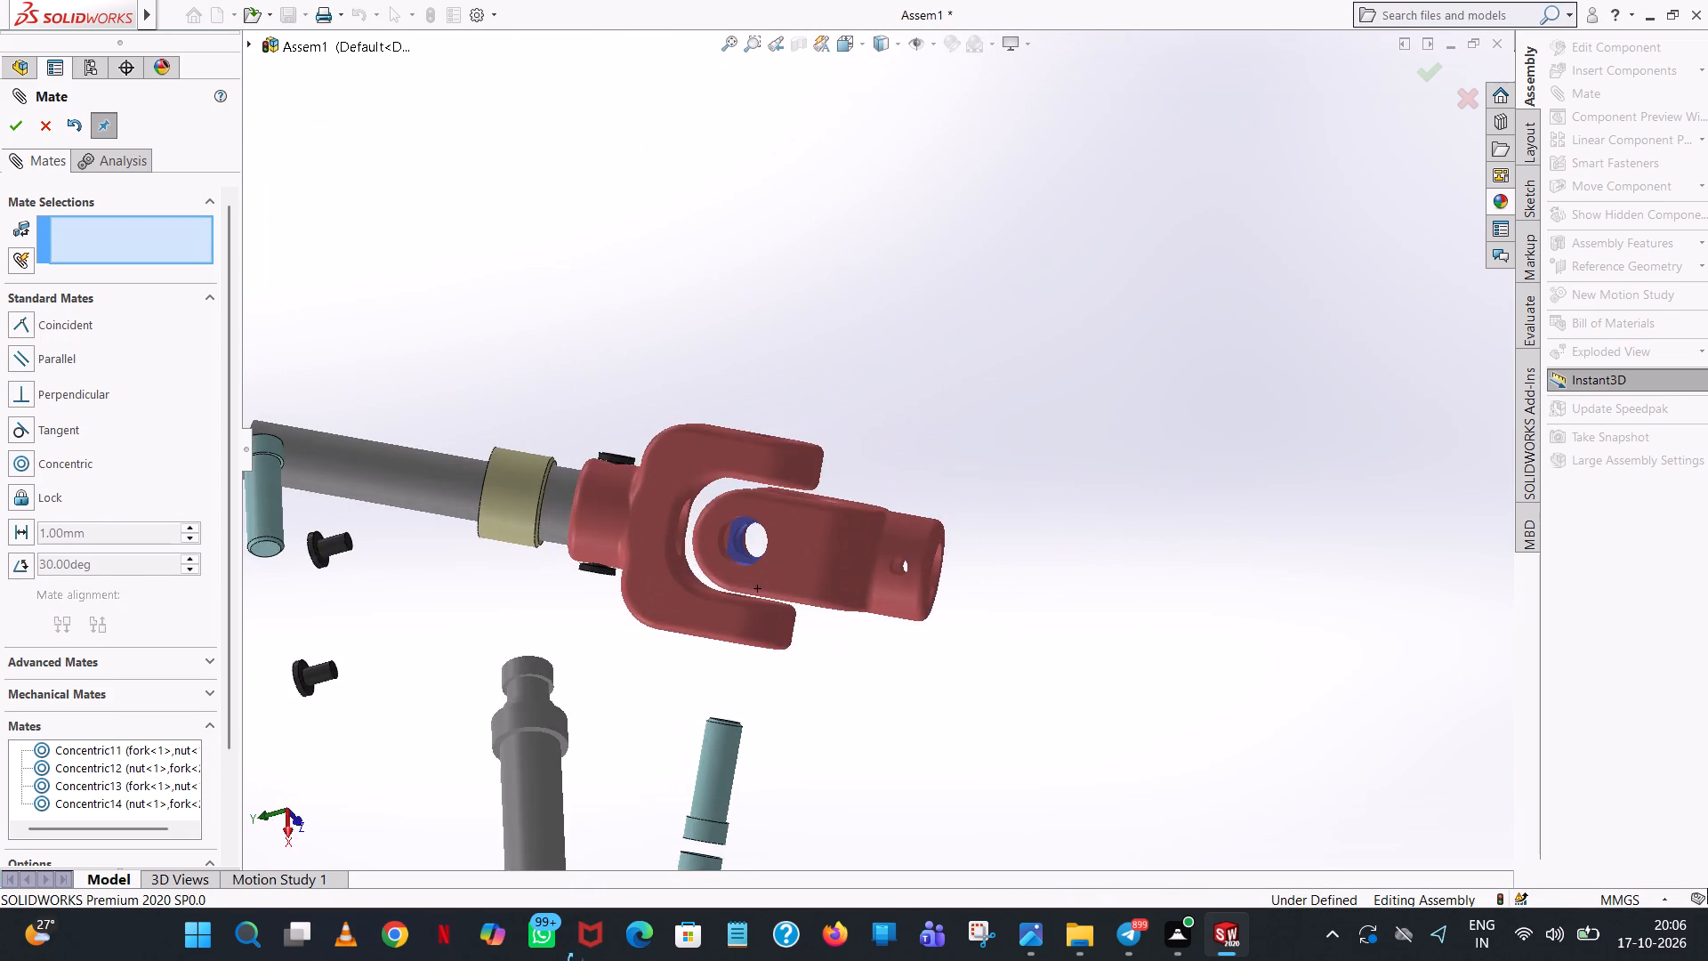
middle_drag(576, 960, 673, 612)
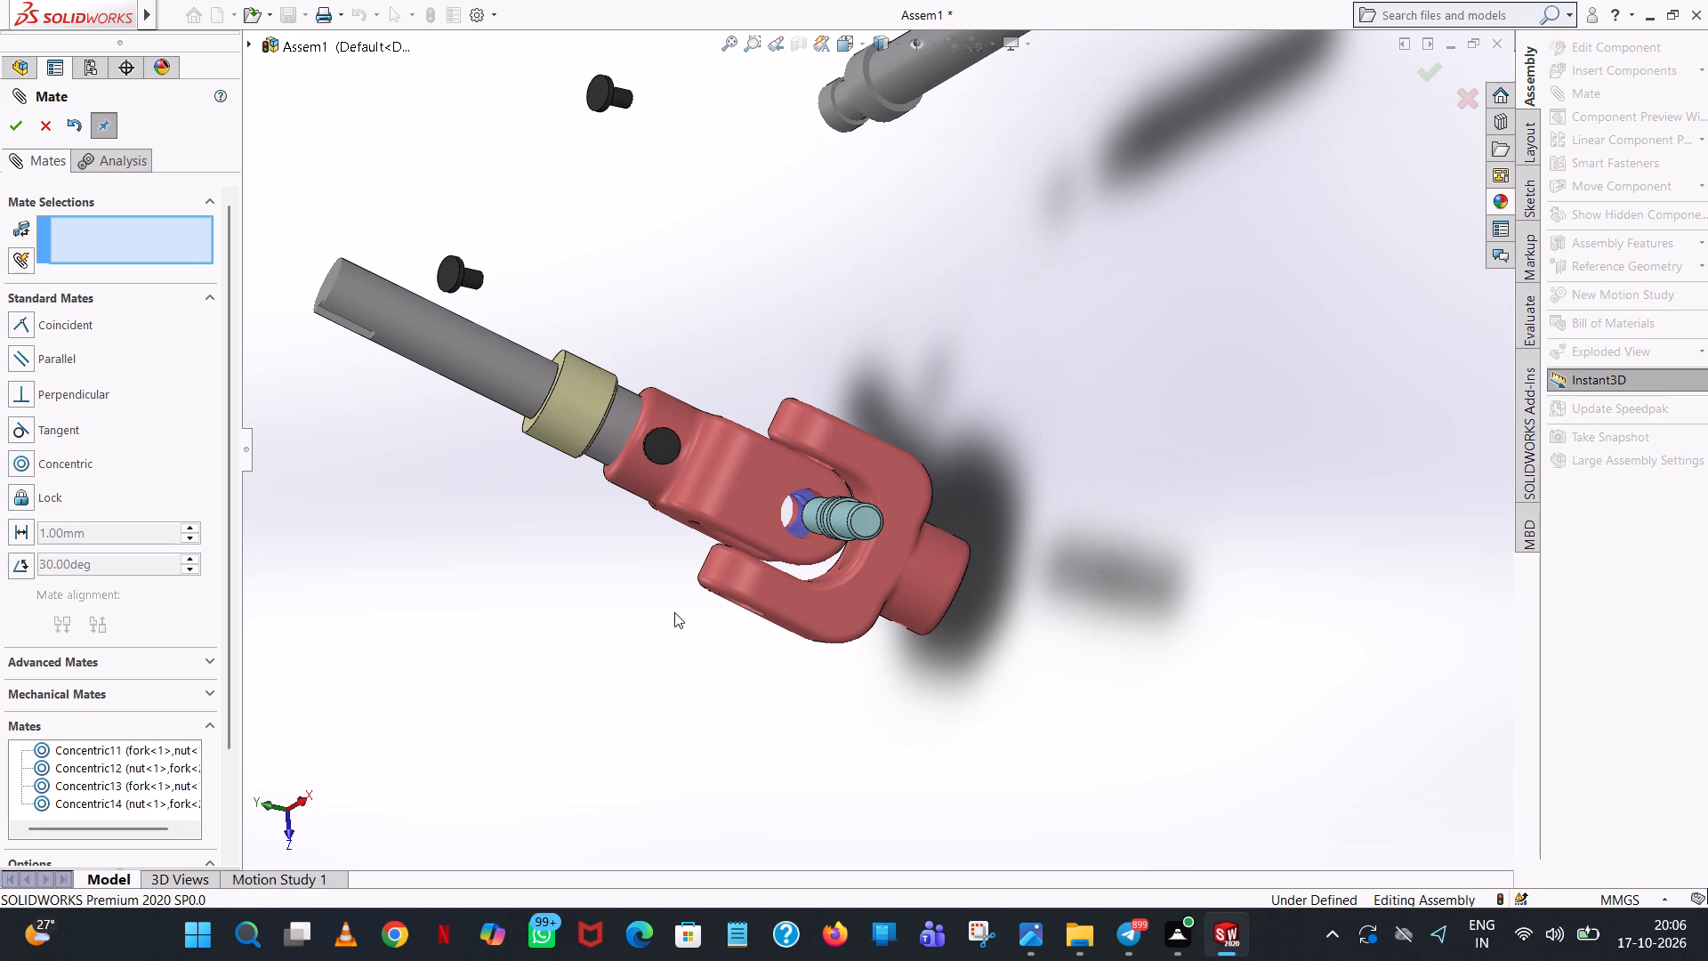
scroll(757, 640, up, 1)
middle_drag(759, 671, 798, 854)
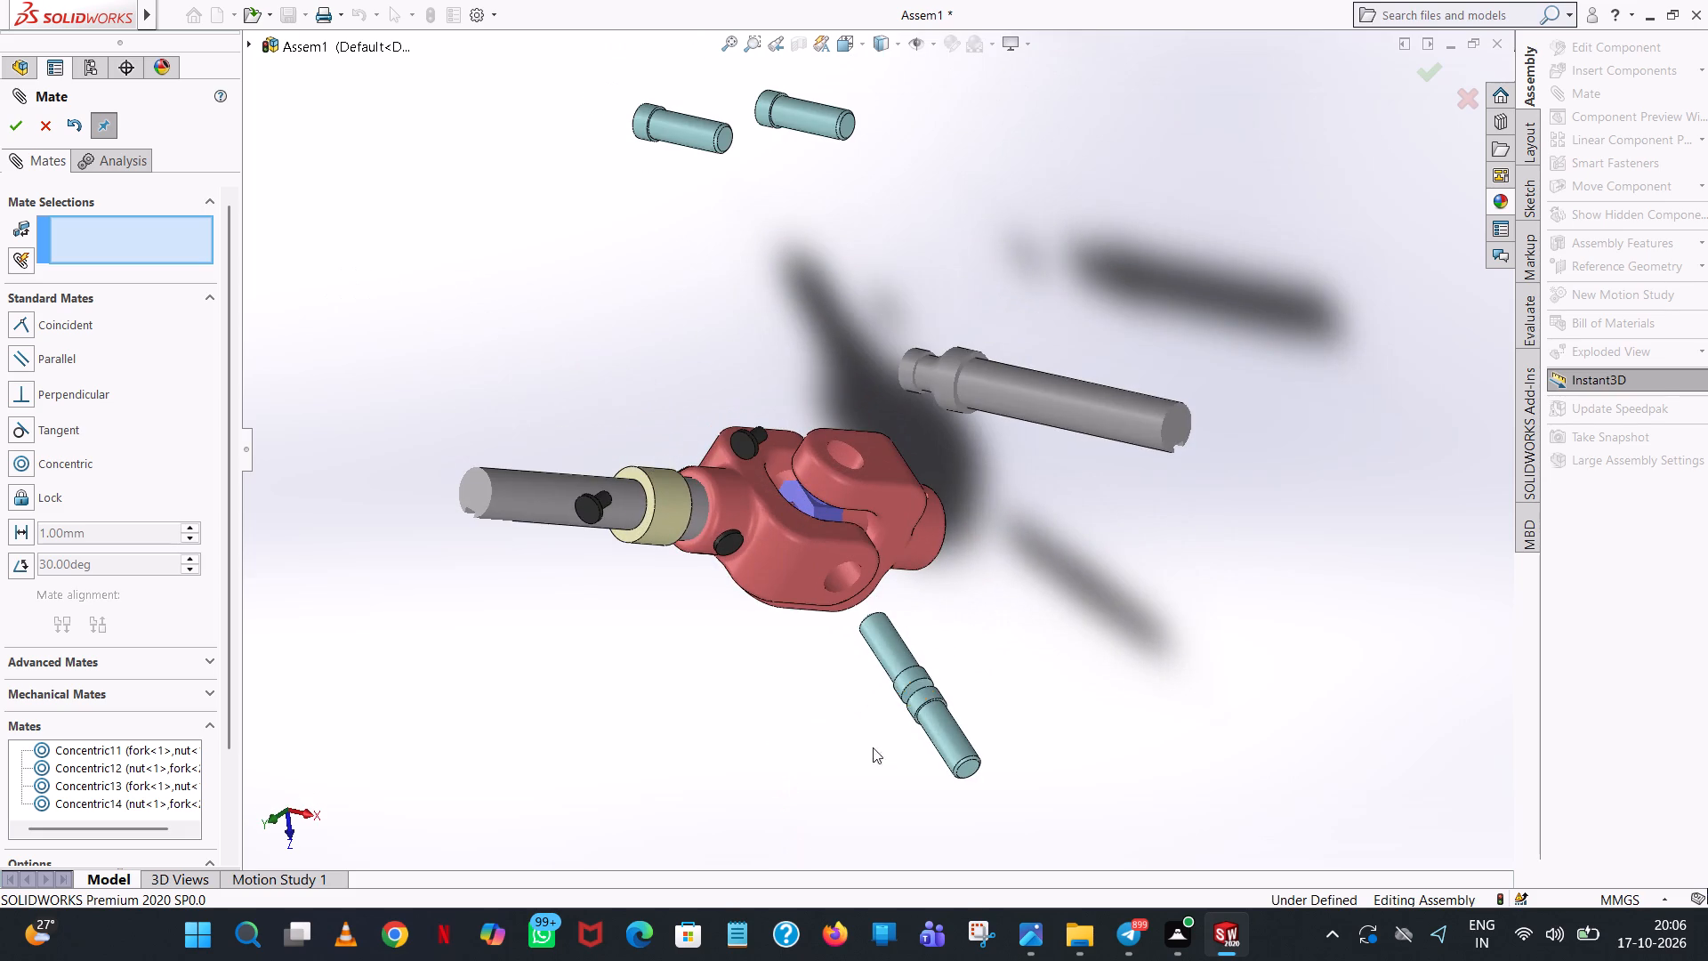
click(55, 459)
click(879, 636)
click(851, 579)
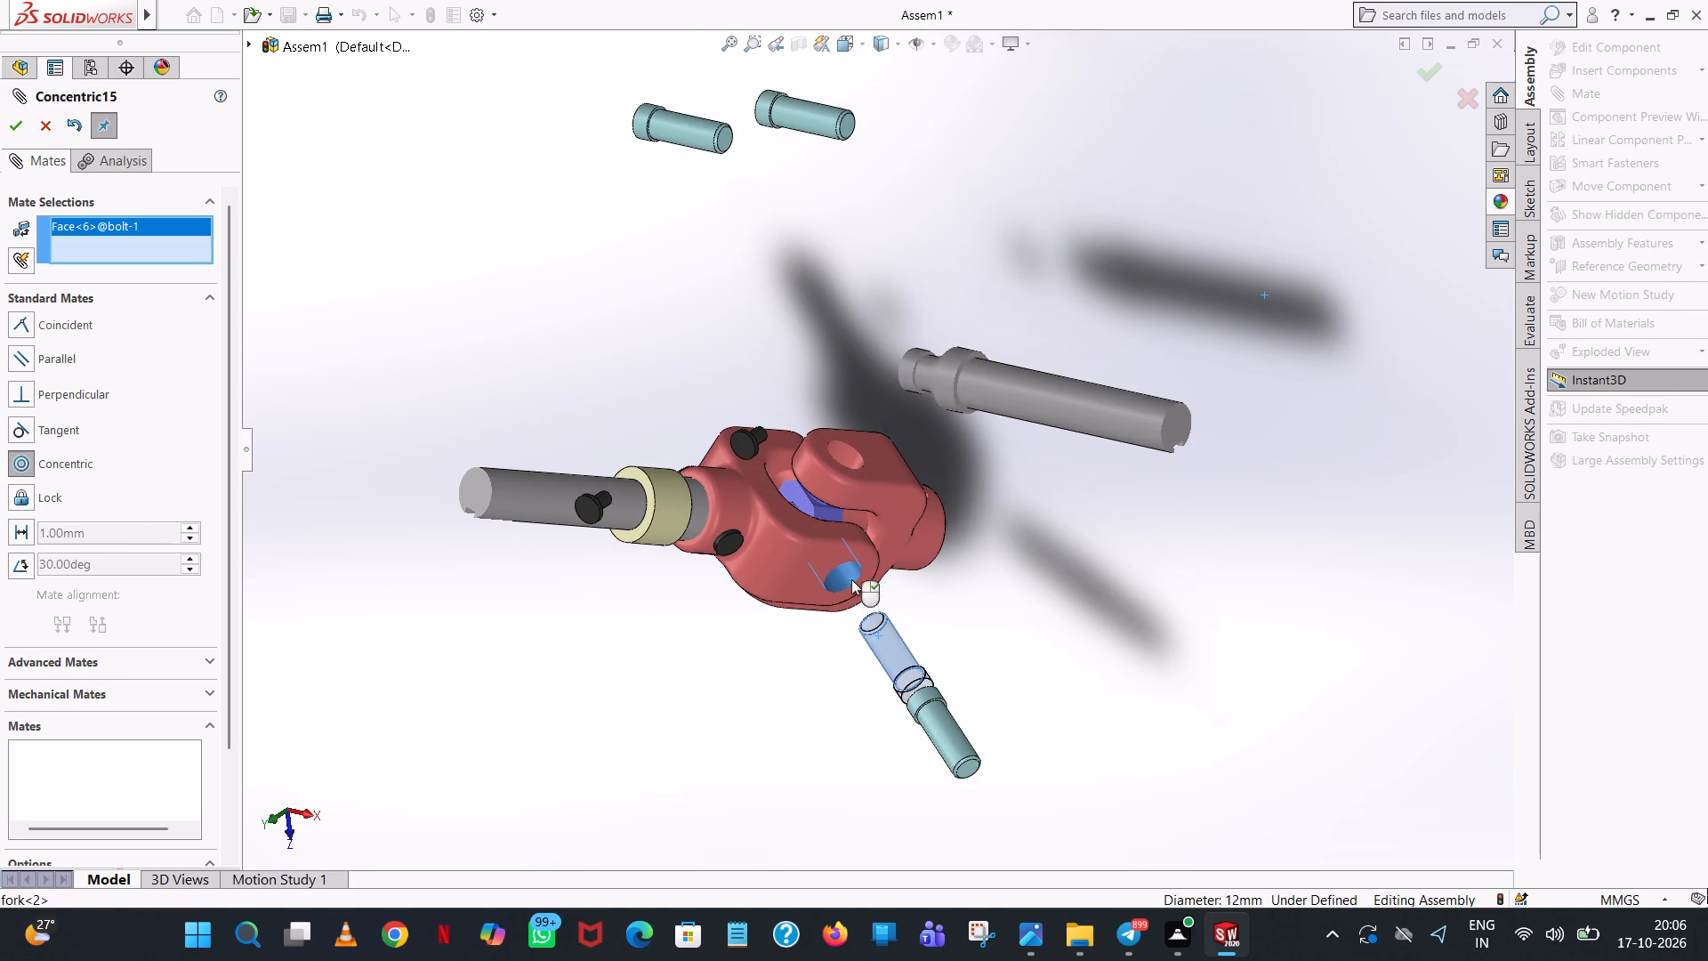
click(1116, 613)
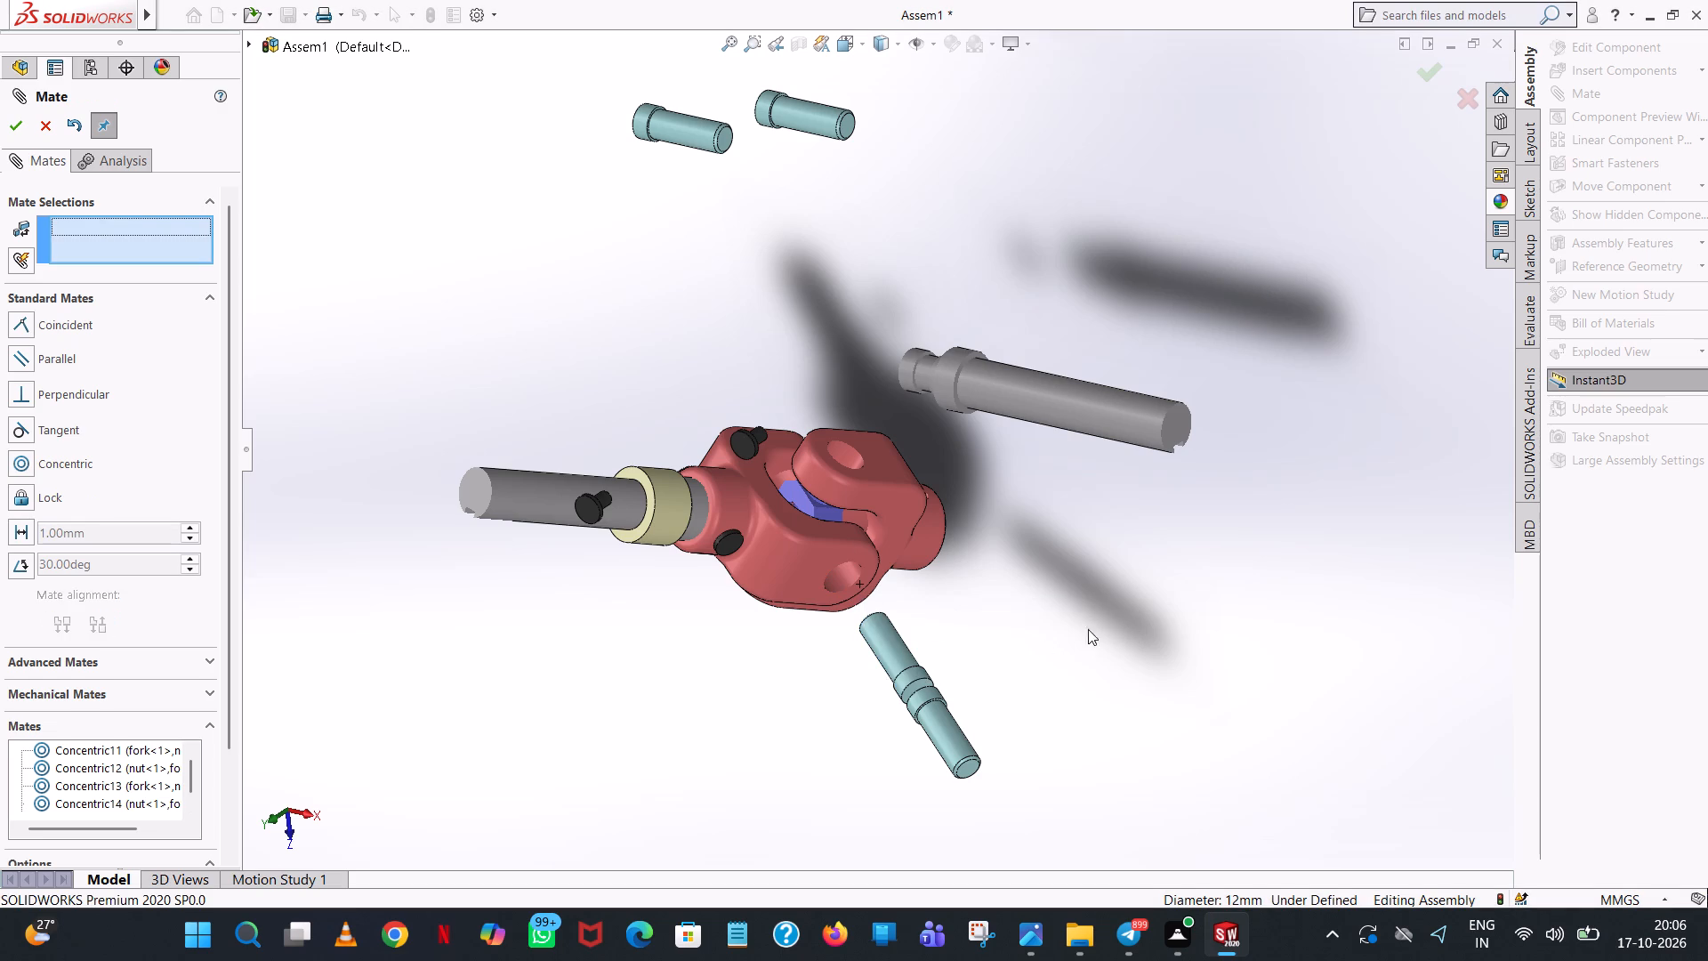
Slide bolt<1> into fork<2>'s ear and apply a Coincident mate between the ear's outer hole edge and the shoulder face under the bolt head.
drag(888, 663, 832, 547)
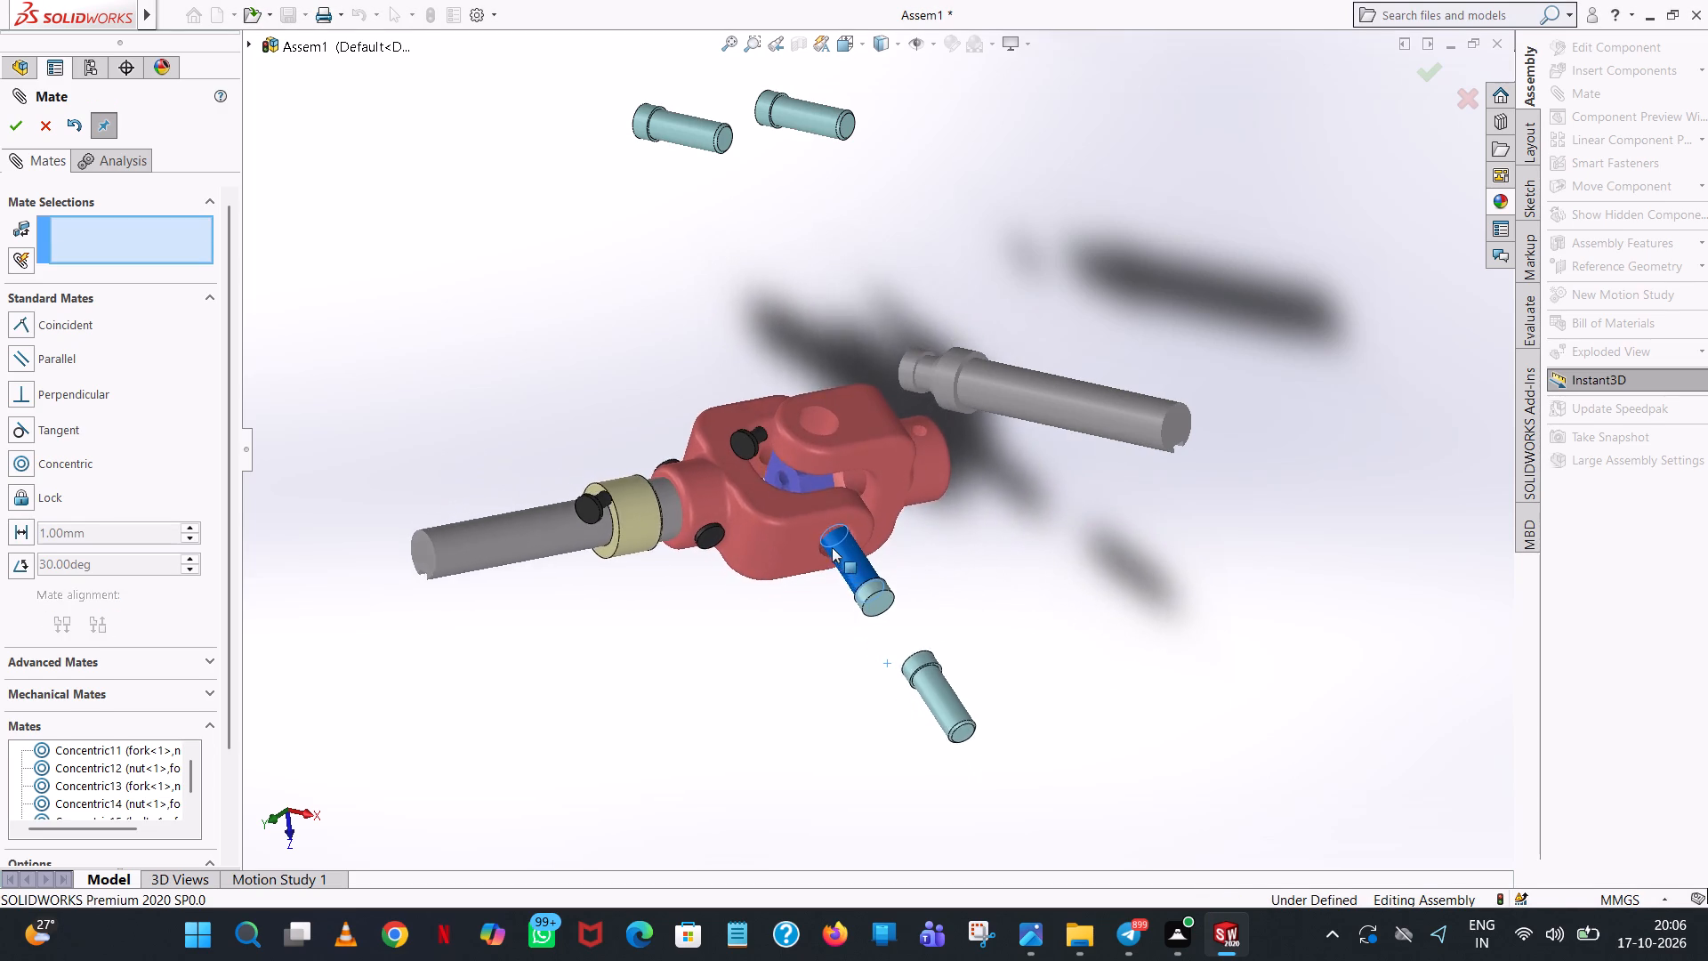
drag(832, 547, 827, 513)
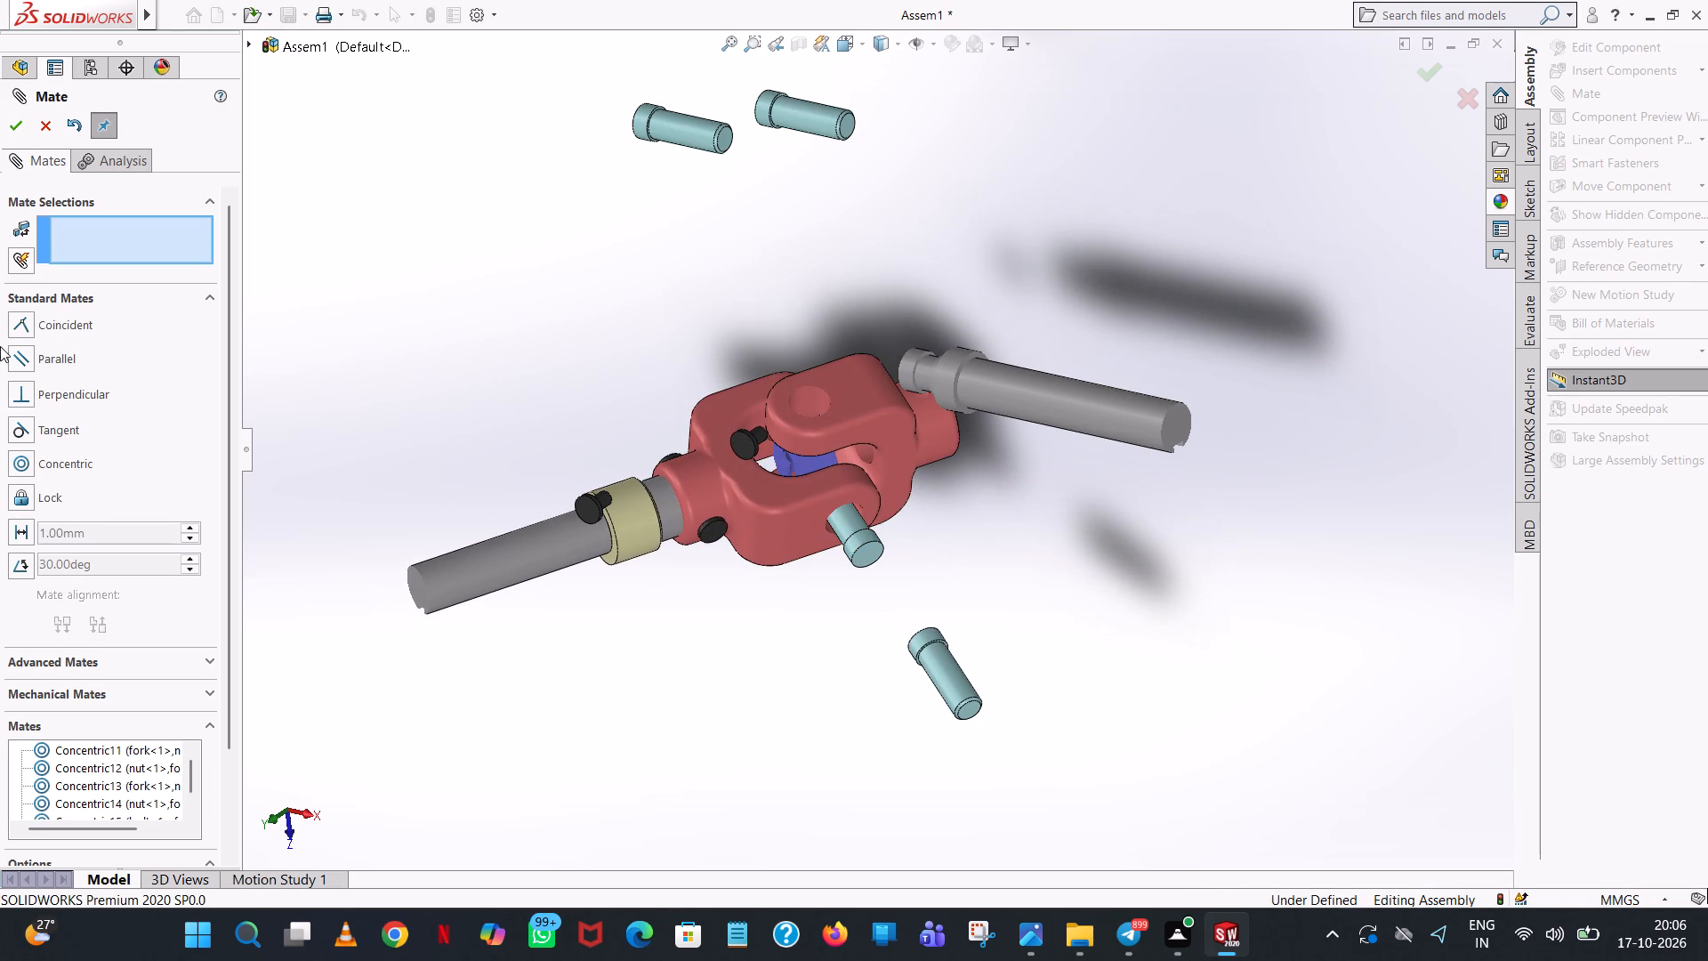
click(76, 321)
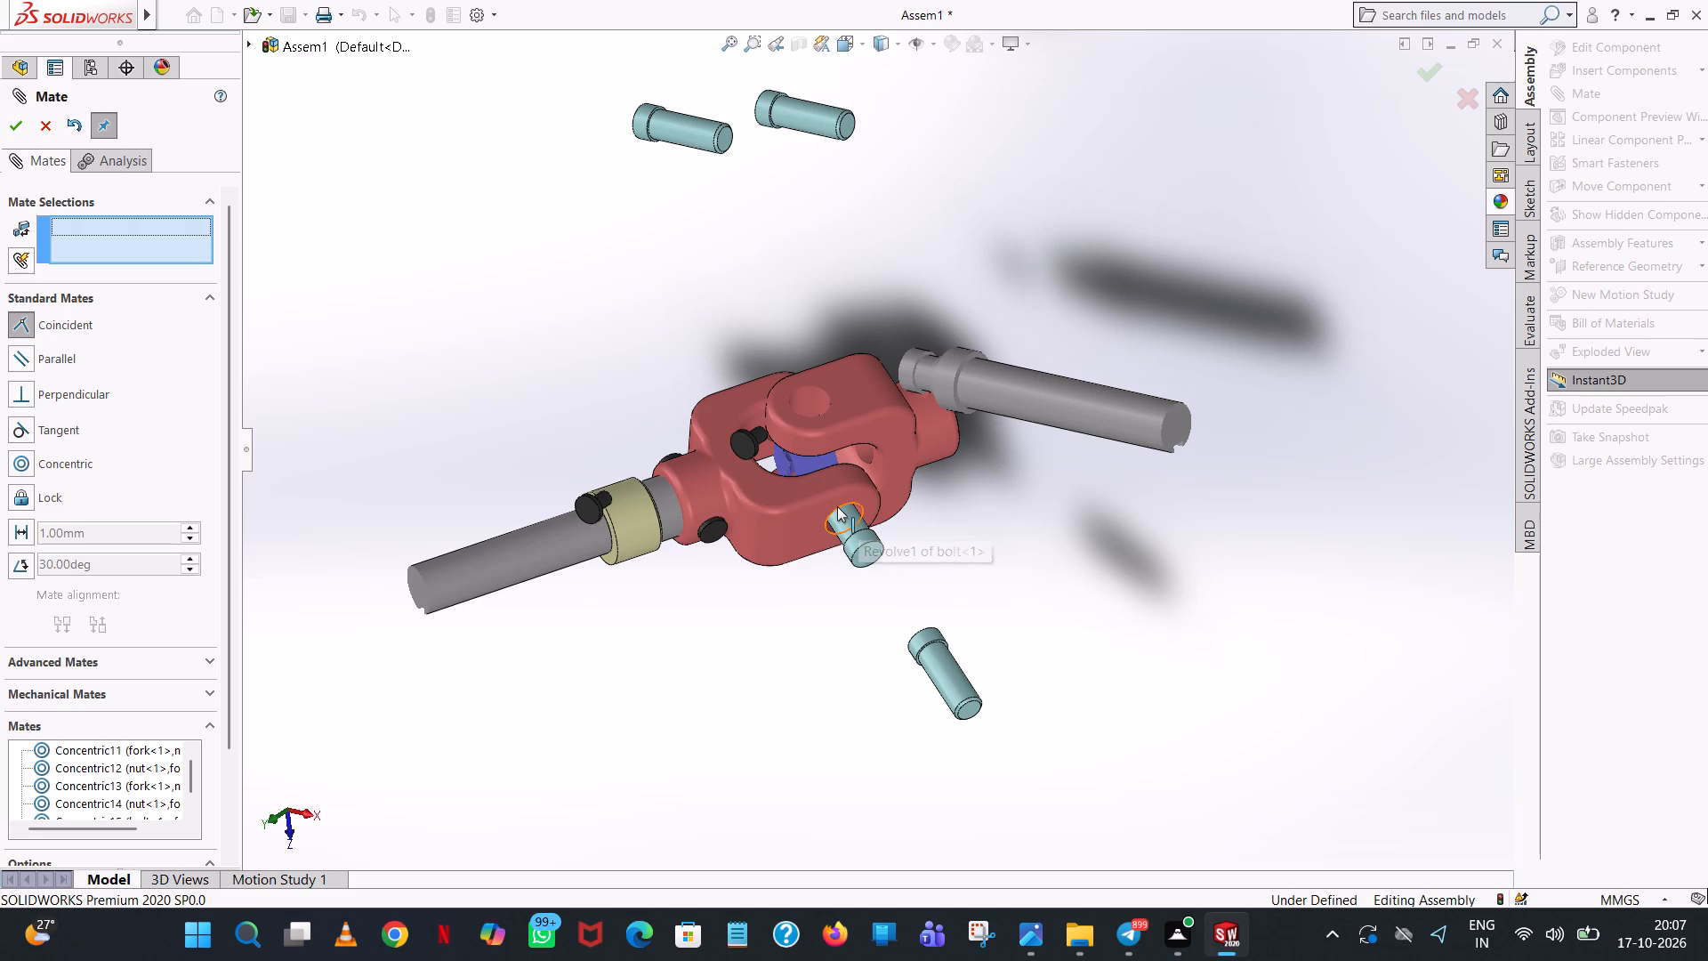
click(837, 506)
middle_drag(764, 589, 831, 687)
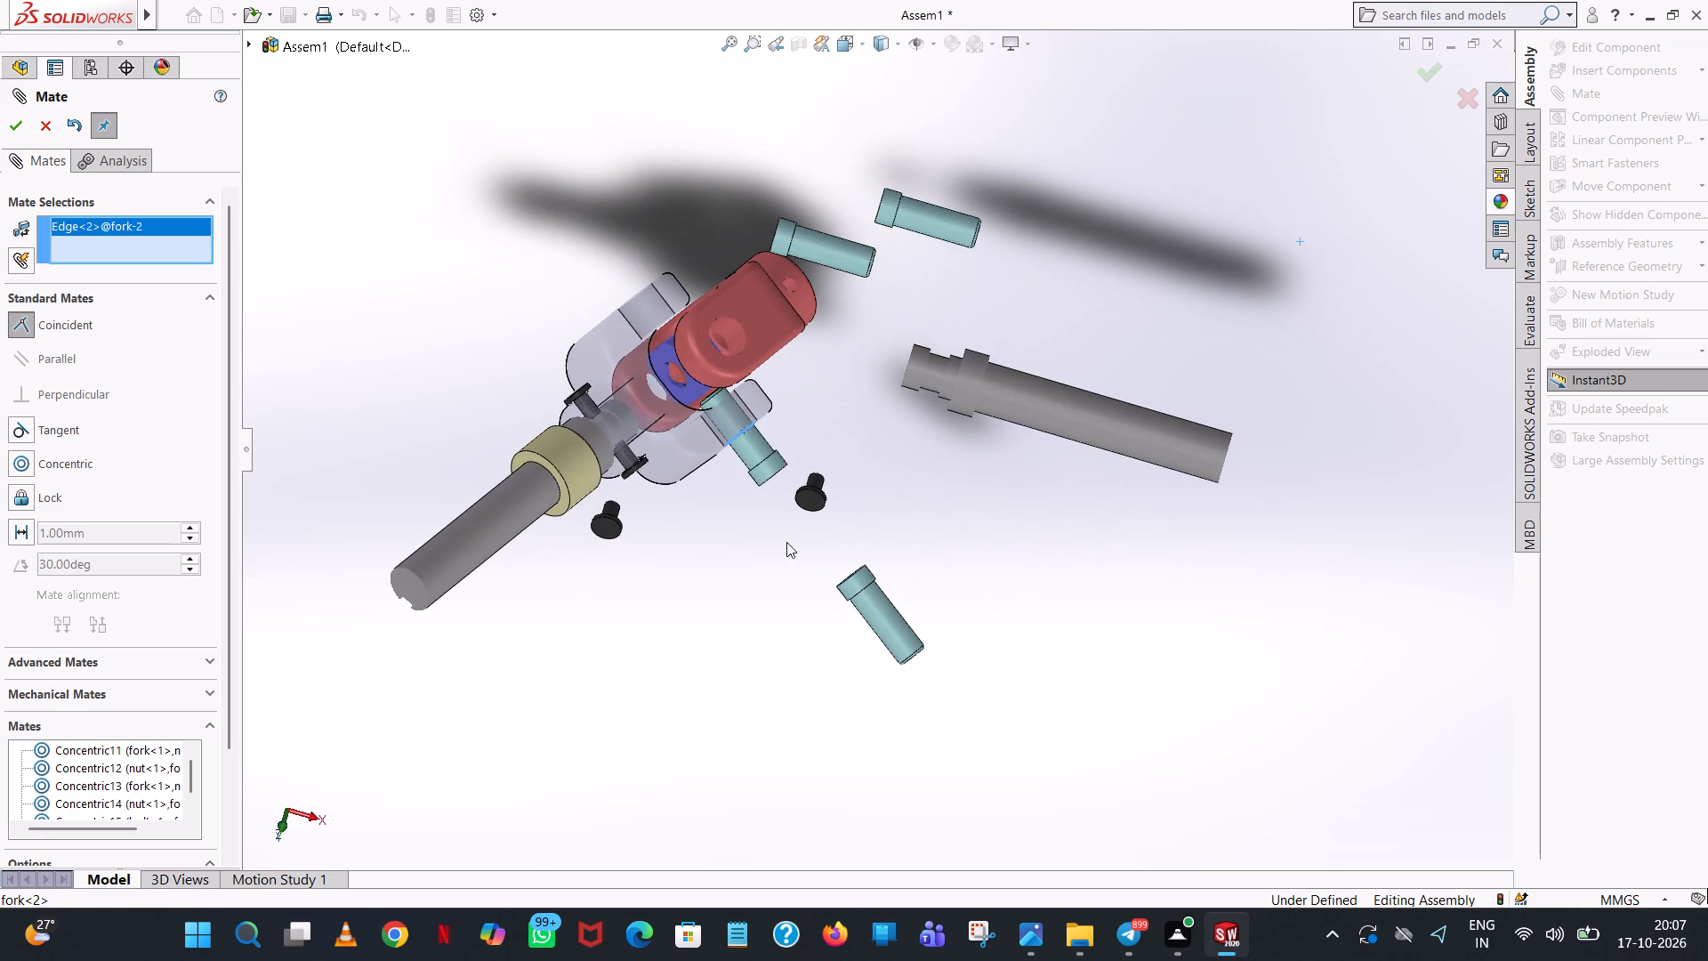
middle_drag(763, 522, 836, 698)
scroll(704, 358, down, 3)
middle_drag(705, 372, 671, 359)
scroll(681, 366, up, 1)
scroll(695, 375, down, 3)
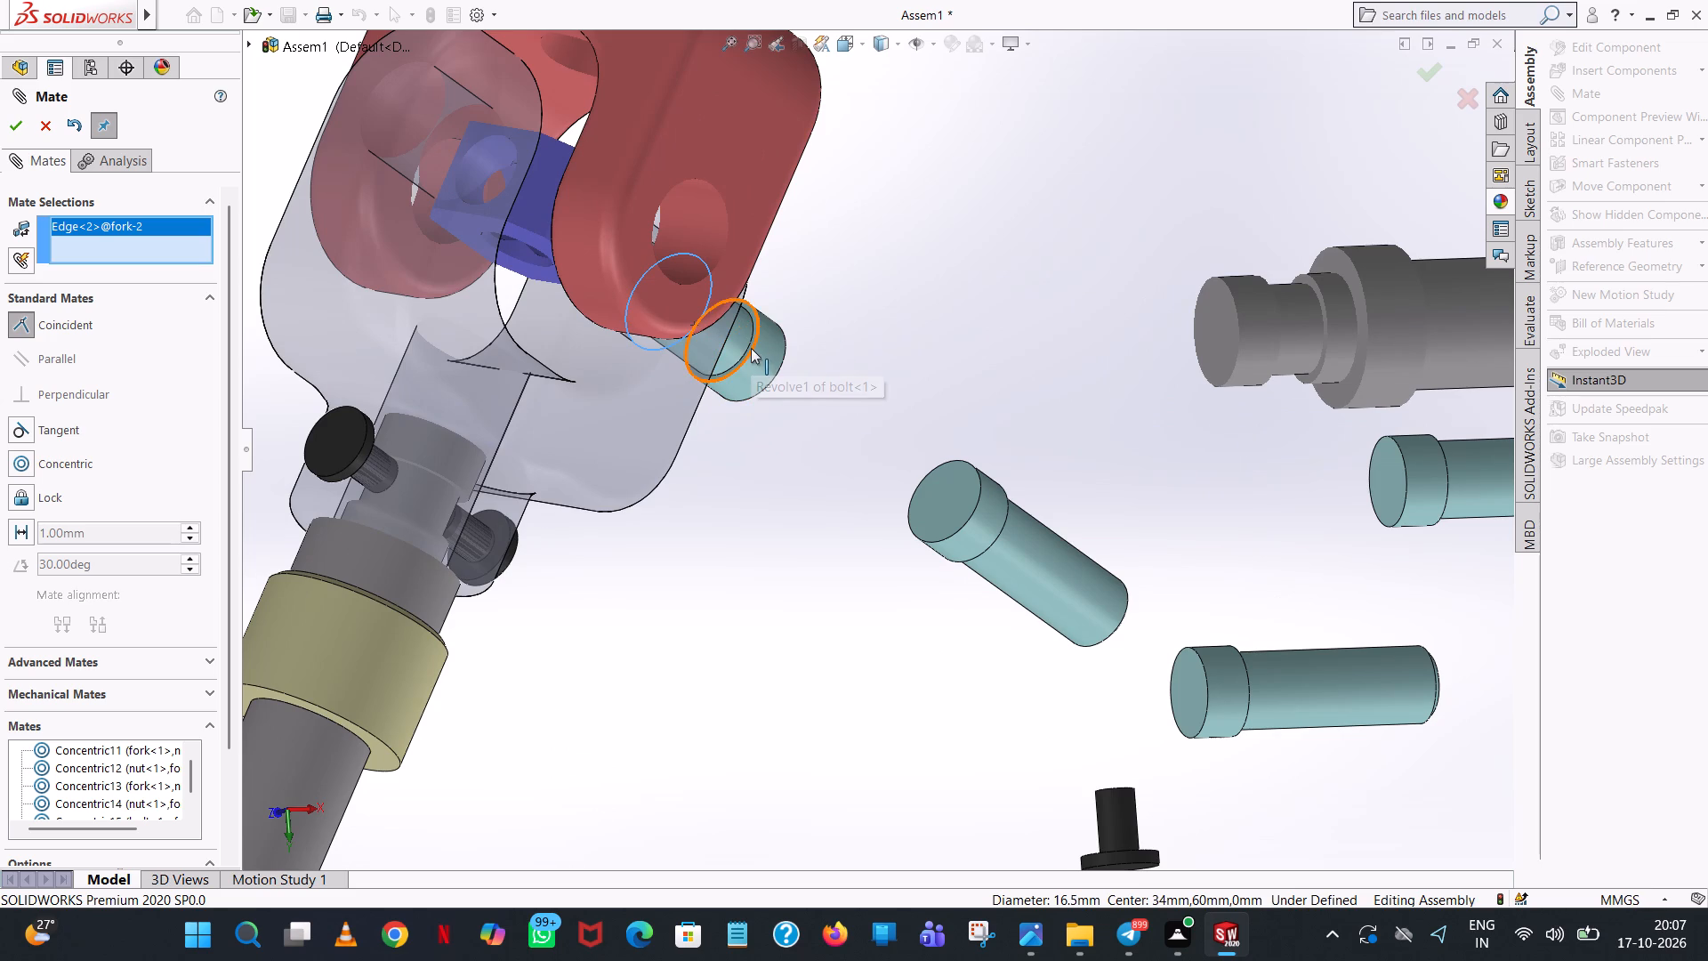
scroll(752, 344, down, 7)
click(837, 331)
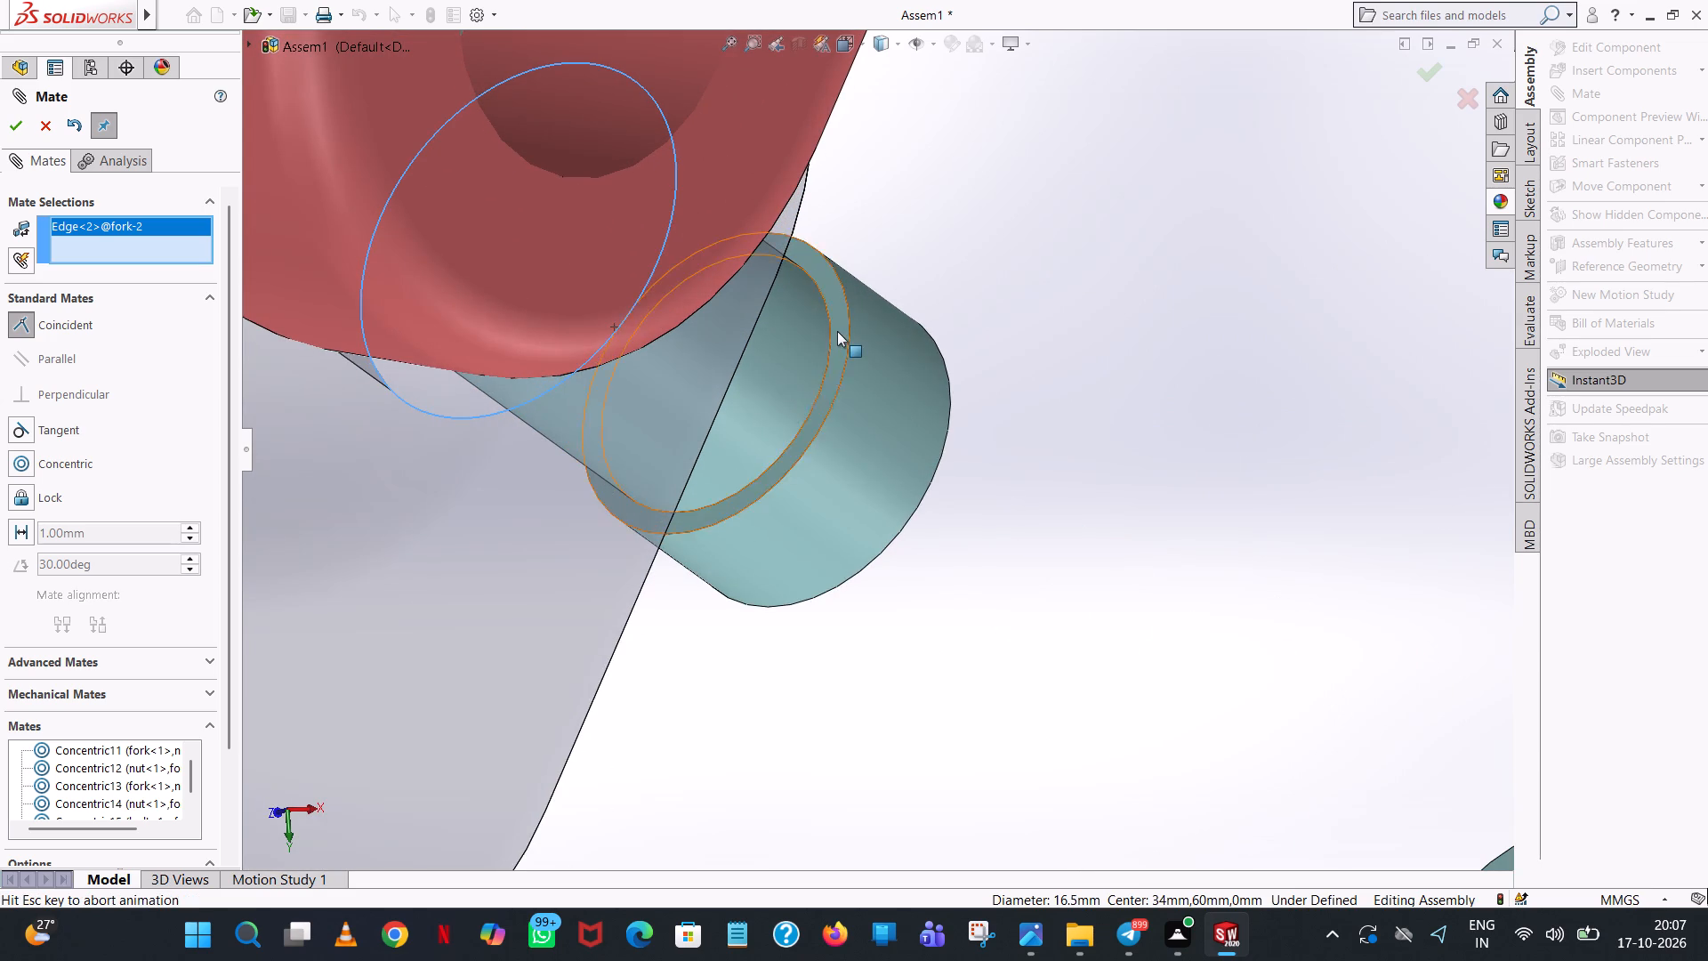
click(983, 281)
Slide bolt<3> along its axis to the outer side of fork<2>'s opposite ear, with its head facing outward.
scroll(1002, 314, up, 6)
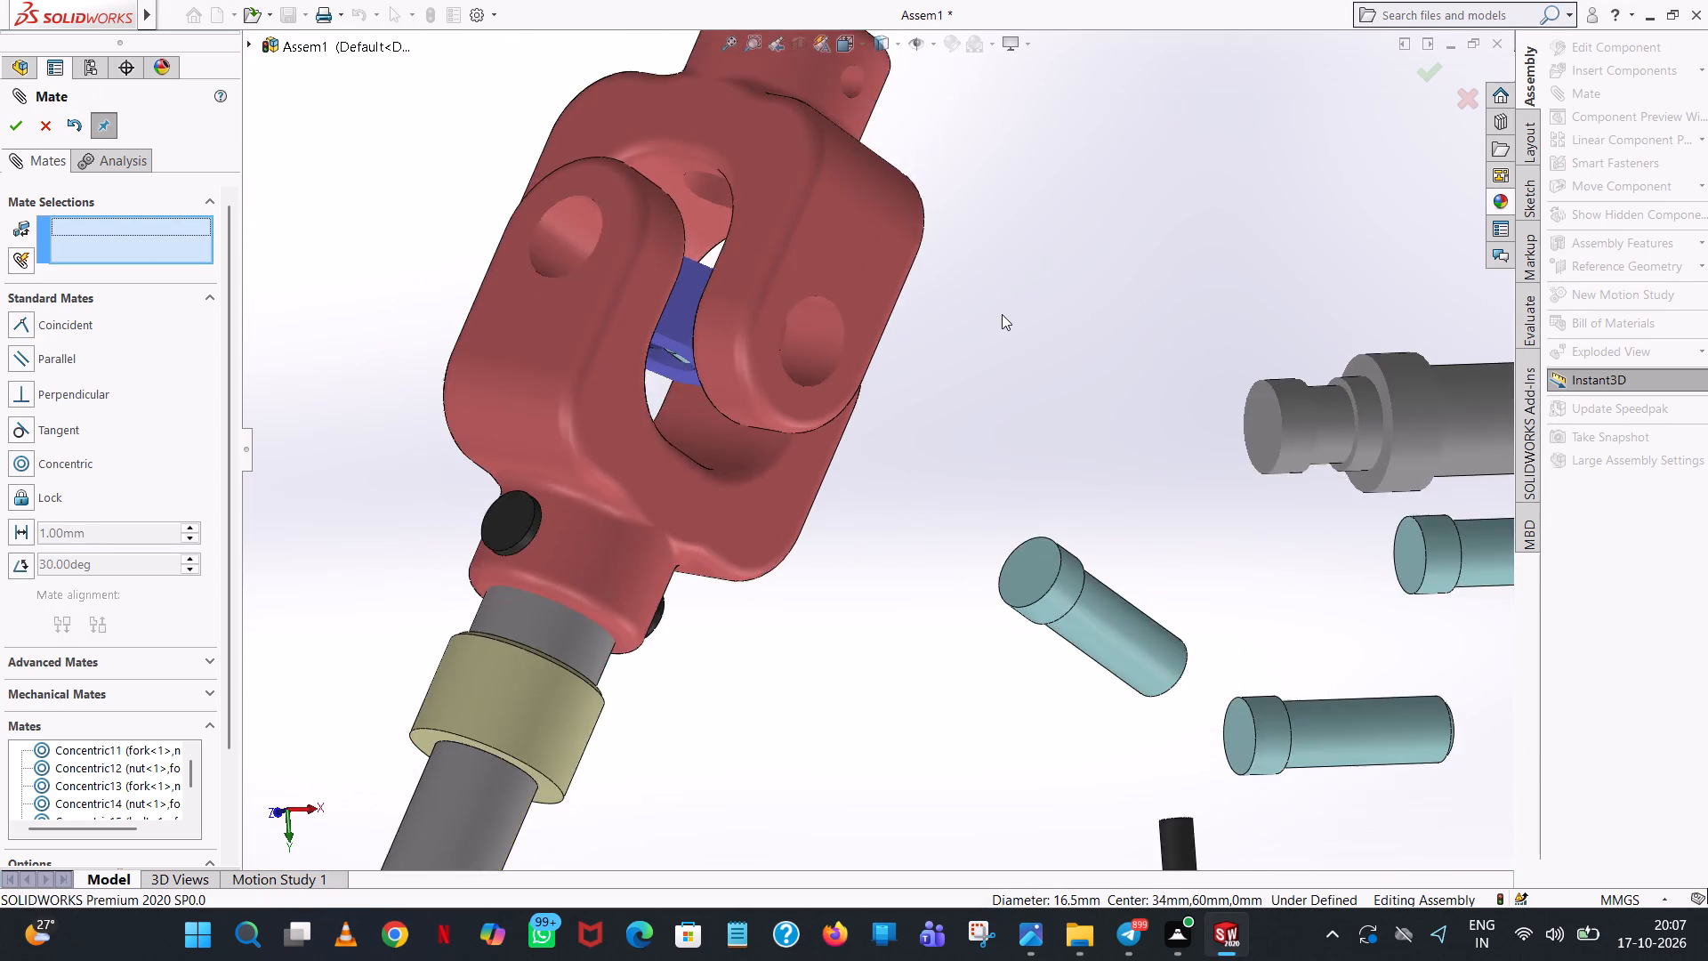
scroll(1002, 314, up, 5)
middle_drag(823, 607, 753, 424)
scroll(818, 606, up, 1)
drag(1145, 754, 1140, 754)
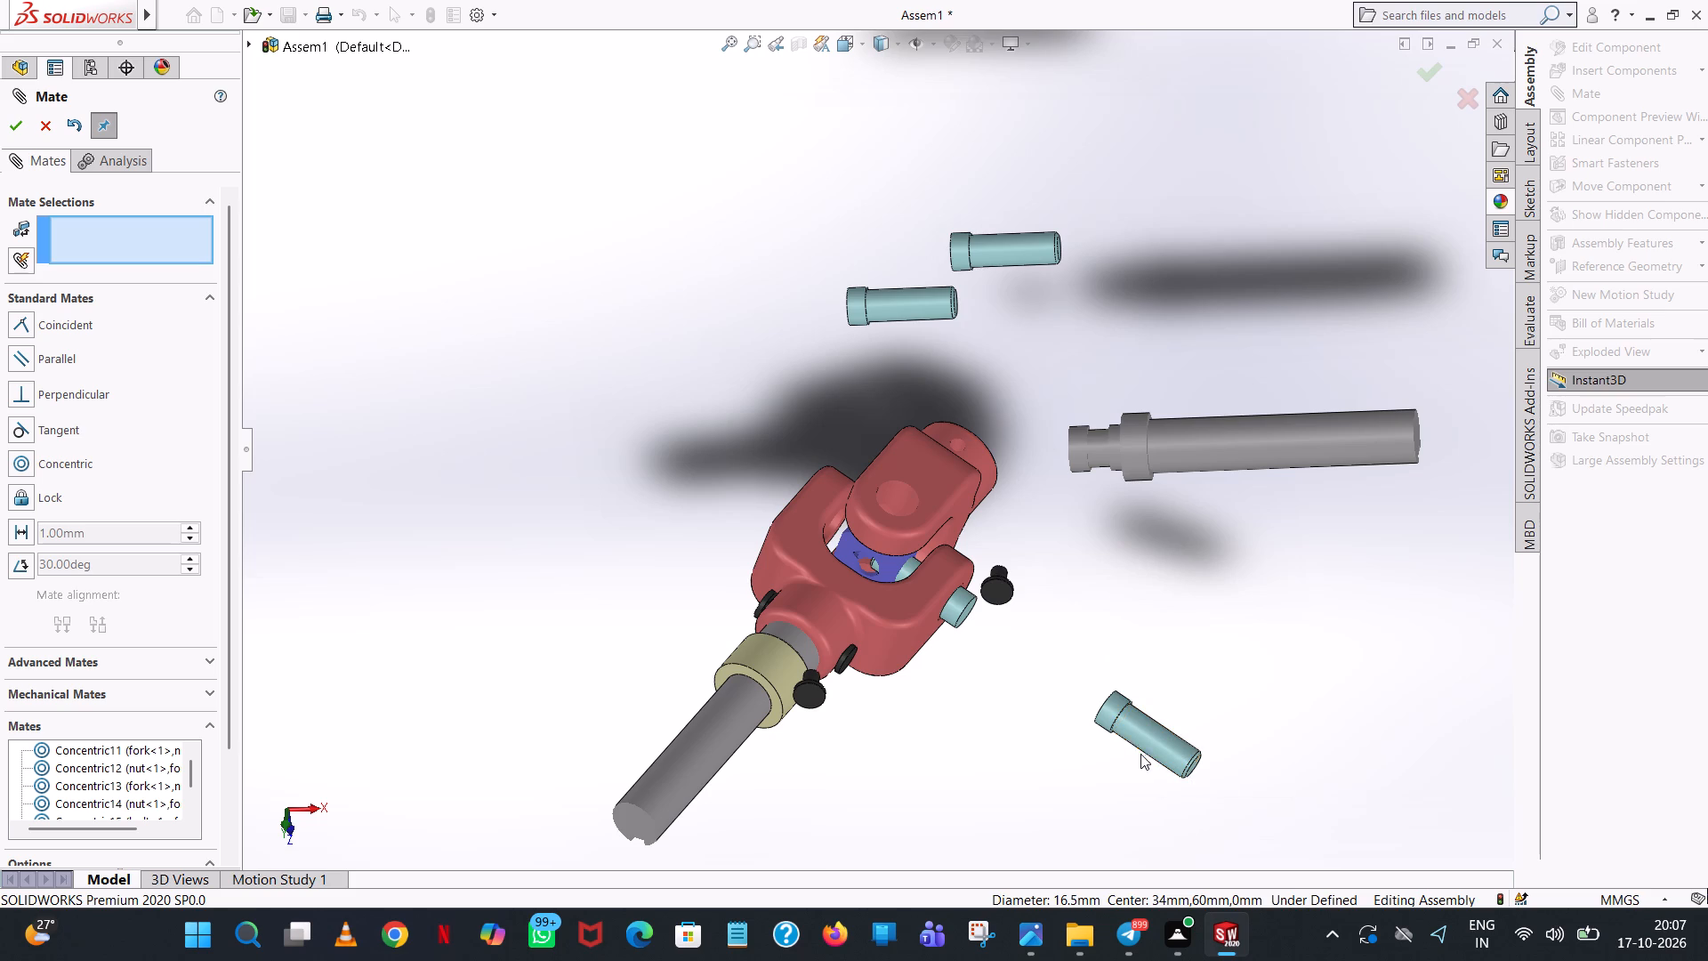
drag(1140, 754, 1005, 666)
click(1213, 667)
drag(1136, 740, 1135, 738)
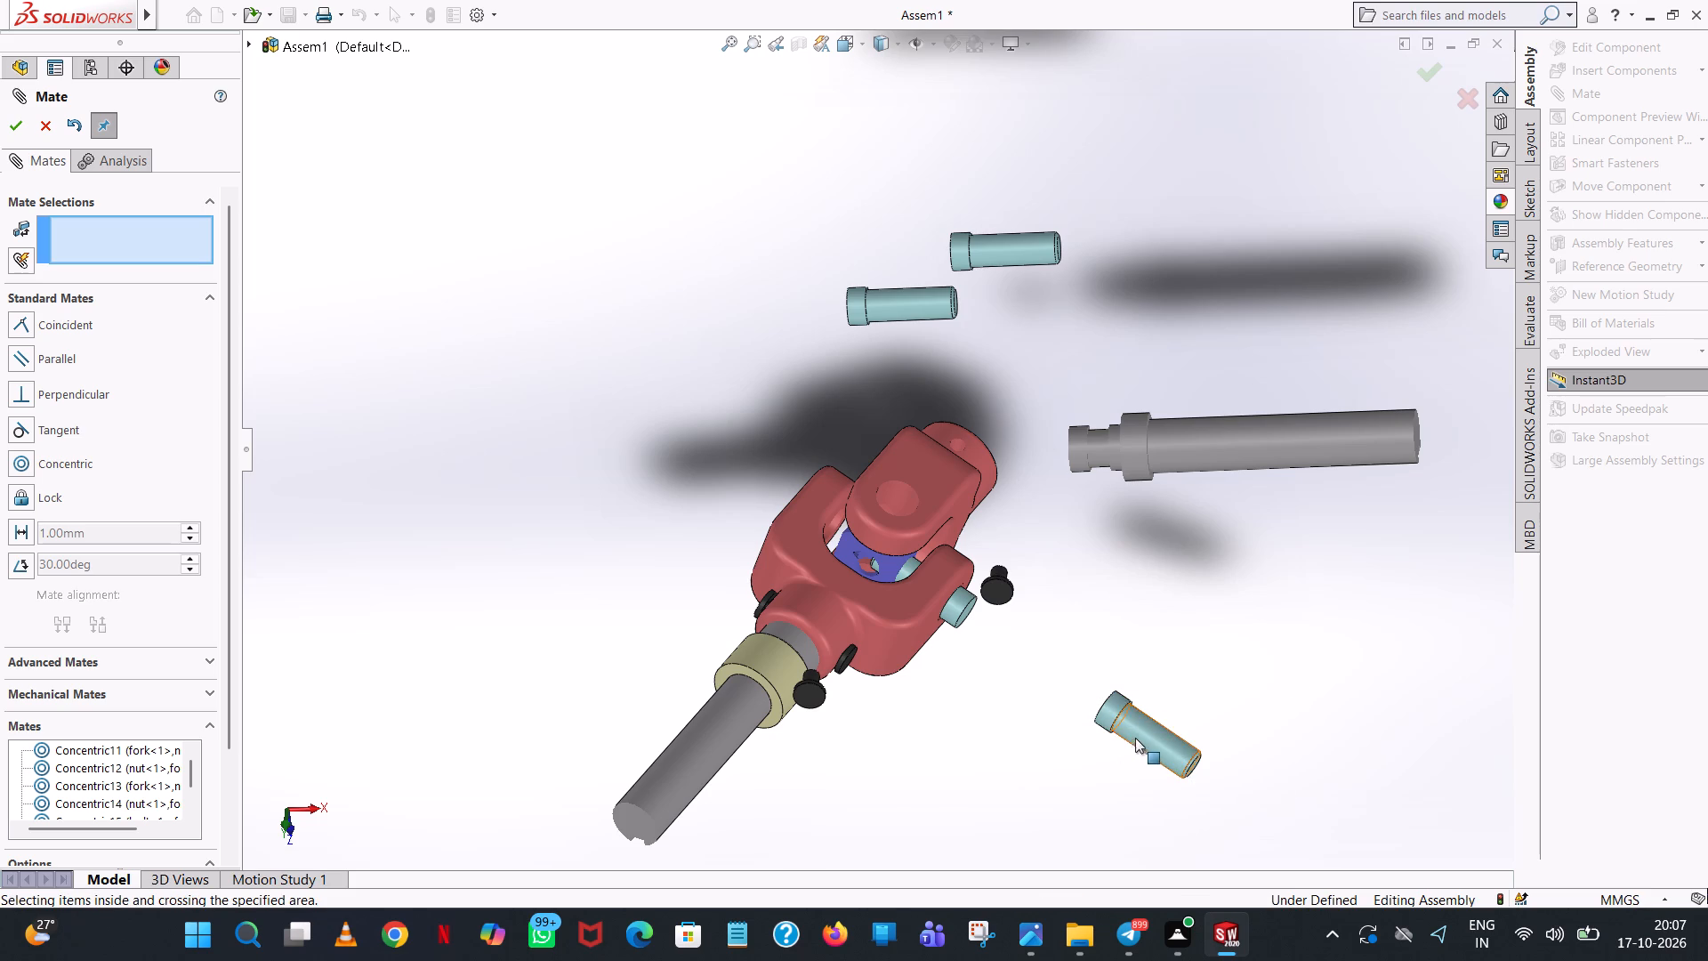
drag(1135, 738, 677, 497)
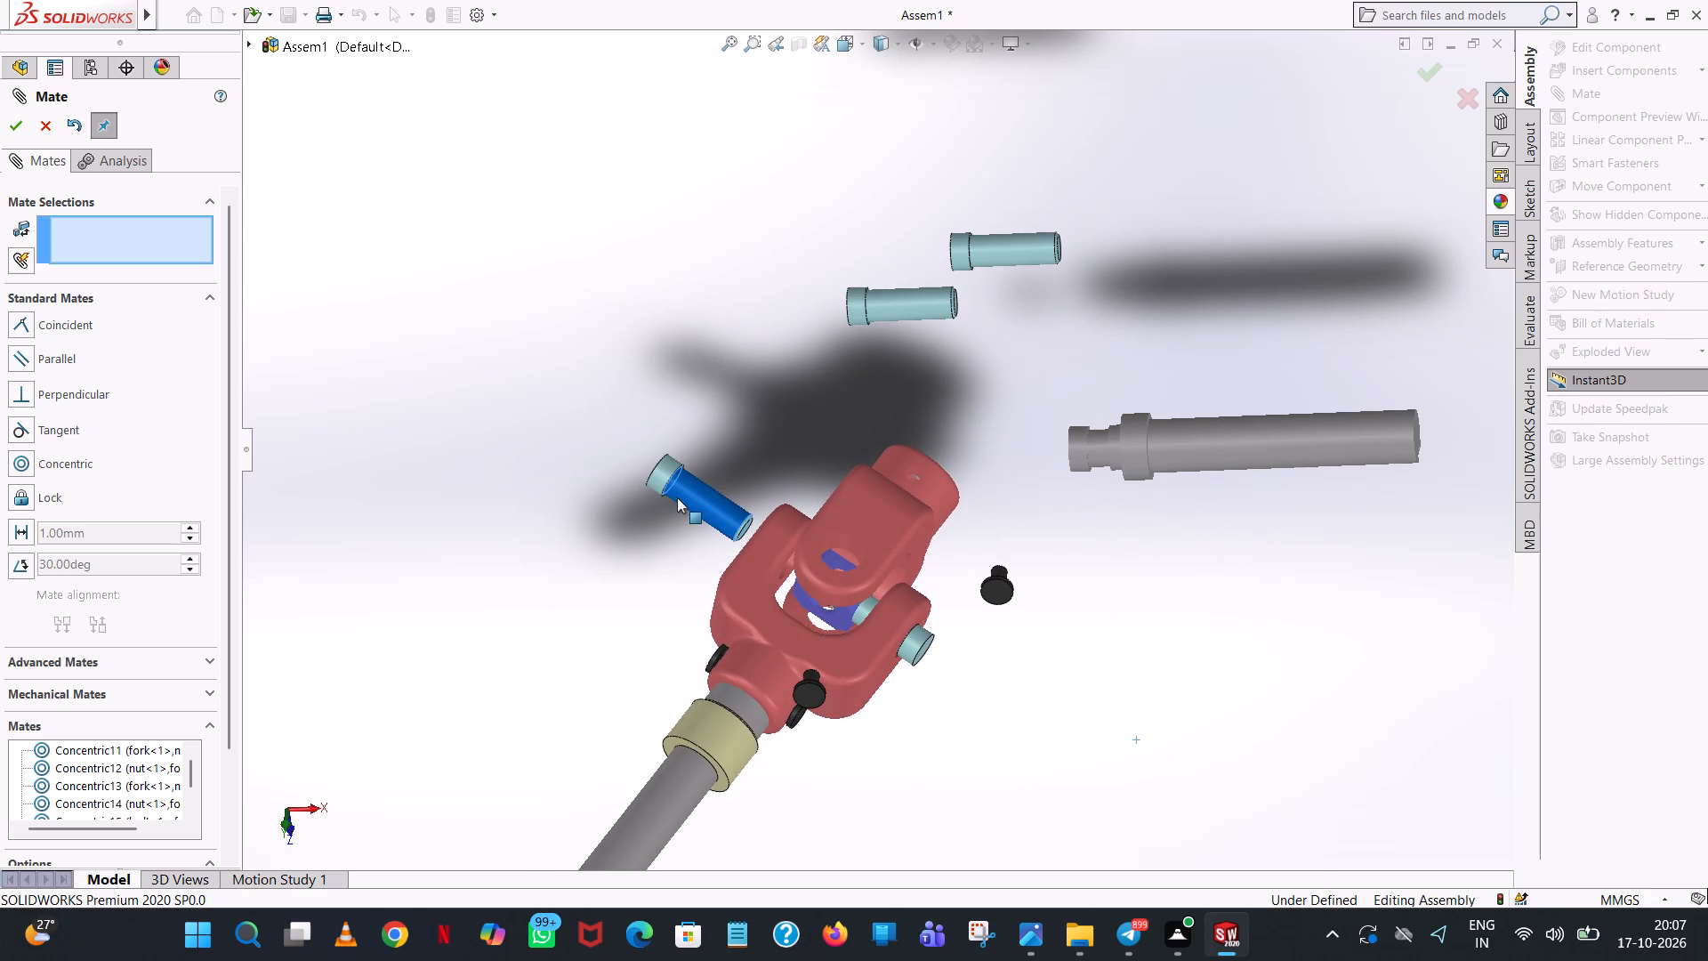
drag(677, 497, 681, 503)
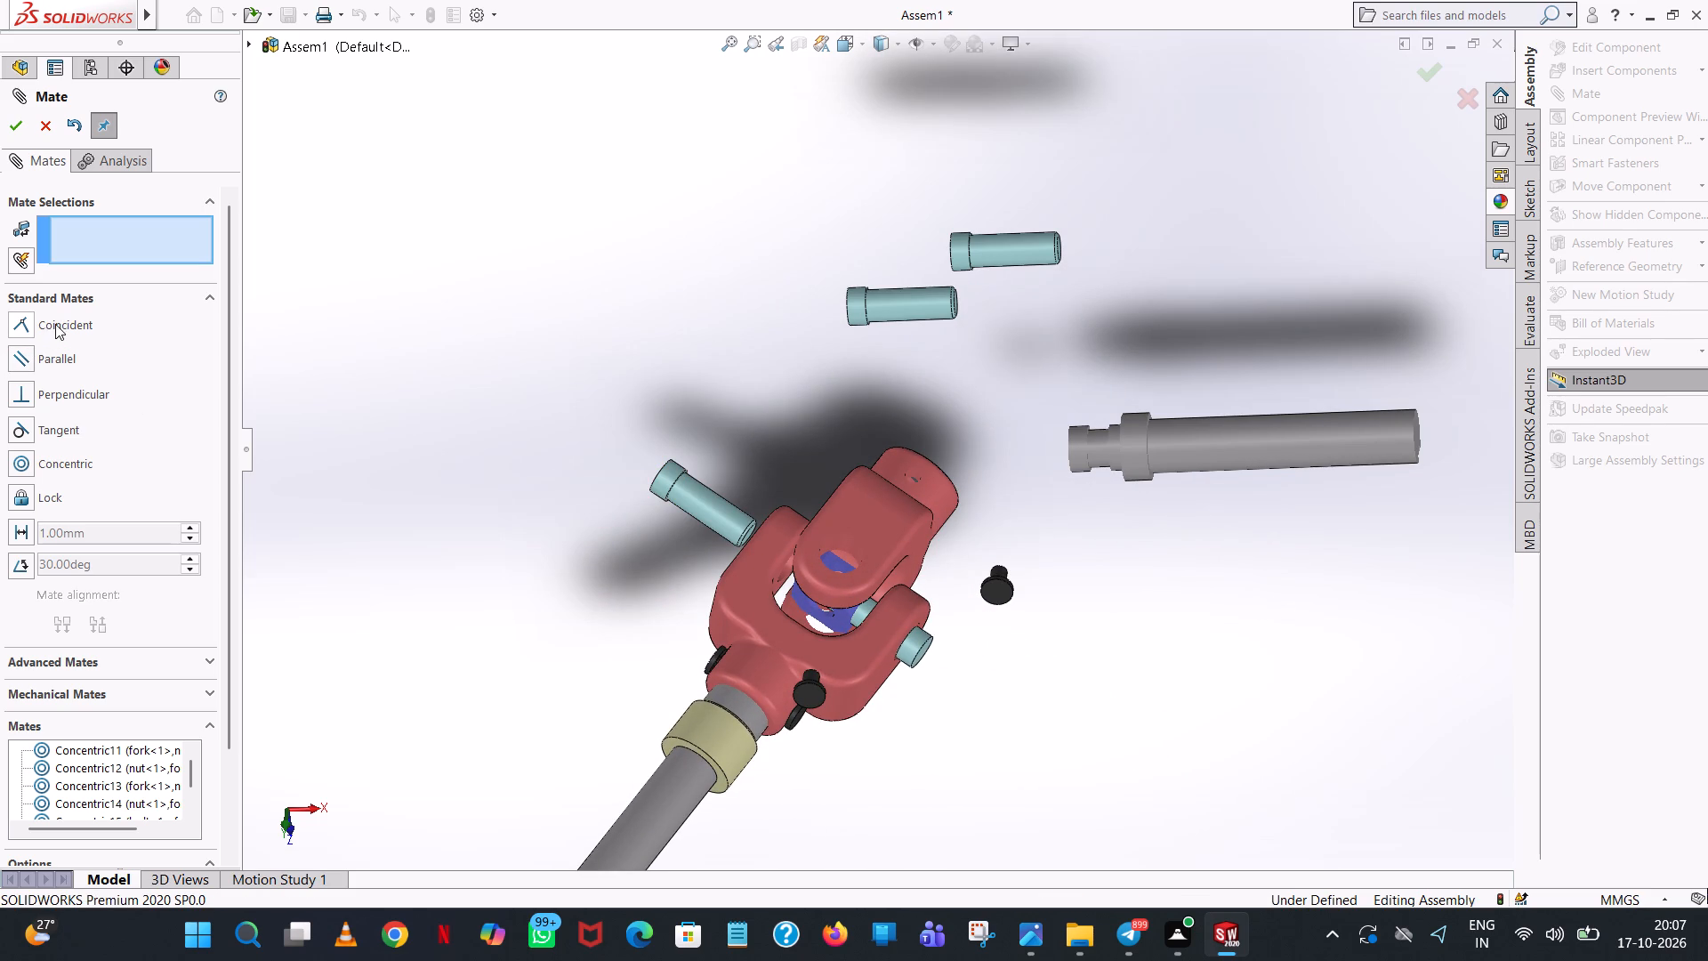
Apply a Coincident mate between the outer hole edge of fork<2>'s opposite ear and the shoulder face under bolt<3>'s head.
click(55, 322)
scroll(720, 501, down, 5)
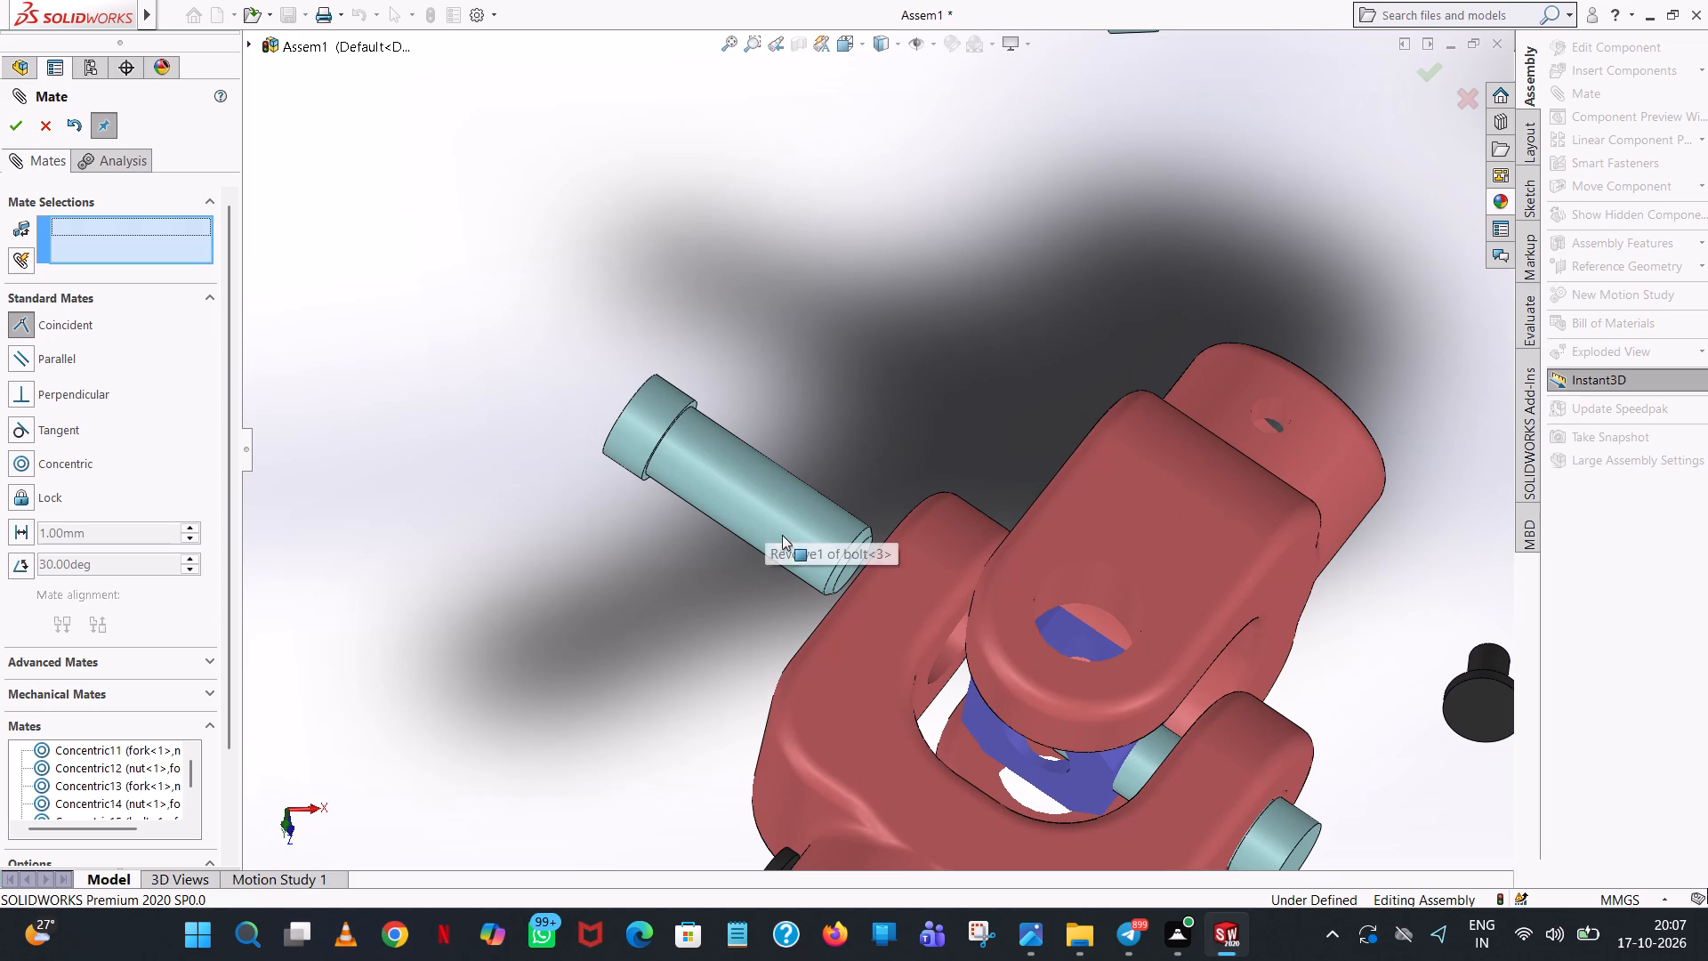
scroll(837, 587, down, 2)
middle_drag(849, 597, 962, 701)
click(797, 436)
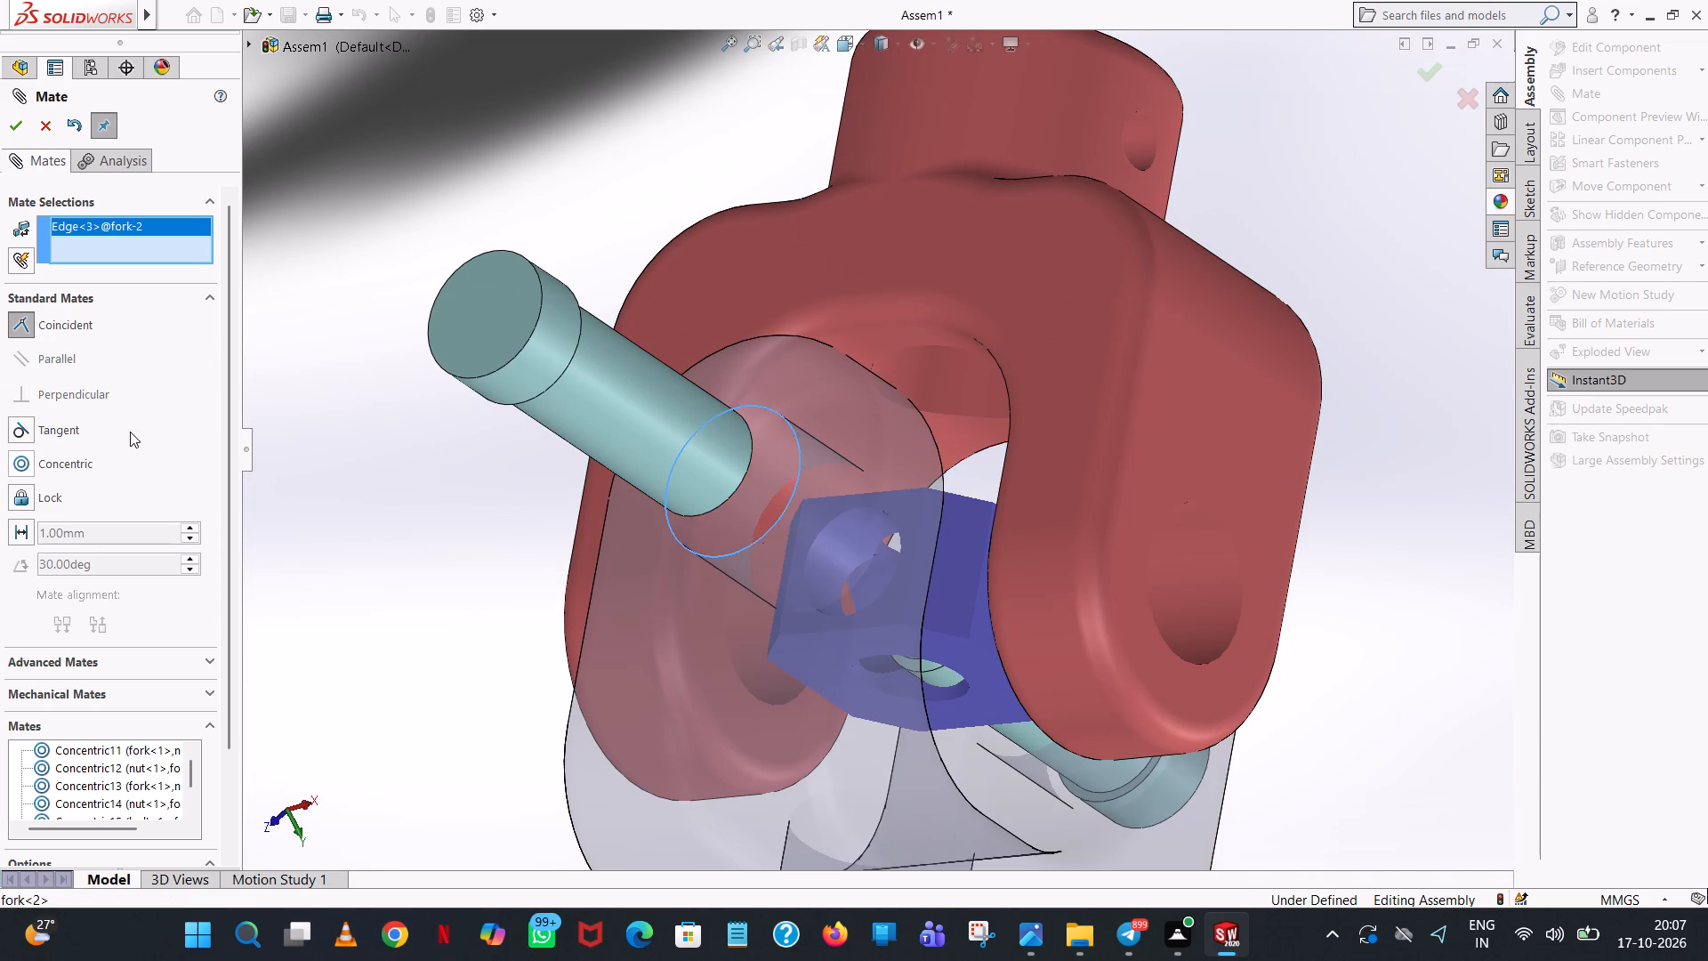
middle_drag(632, 388, 445, 359)
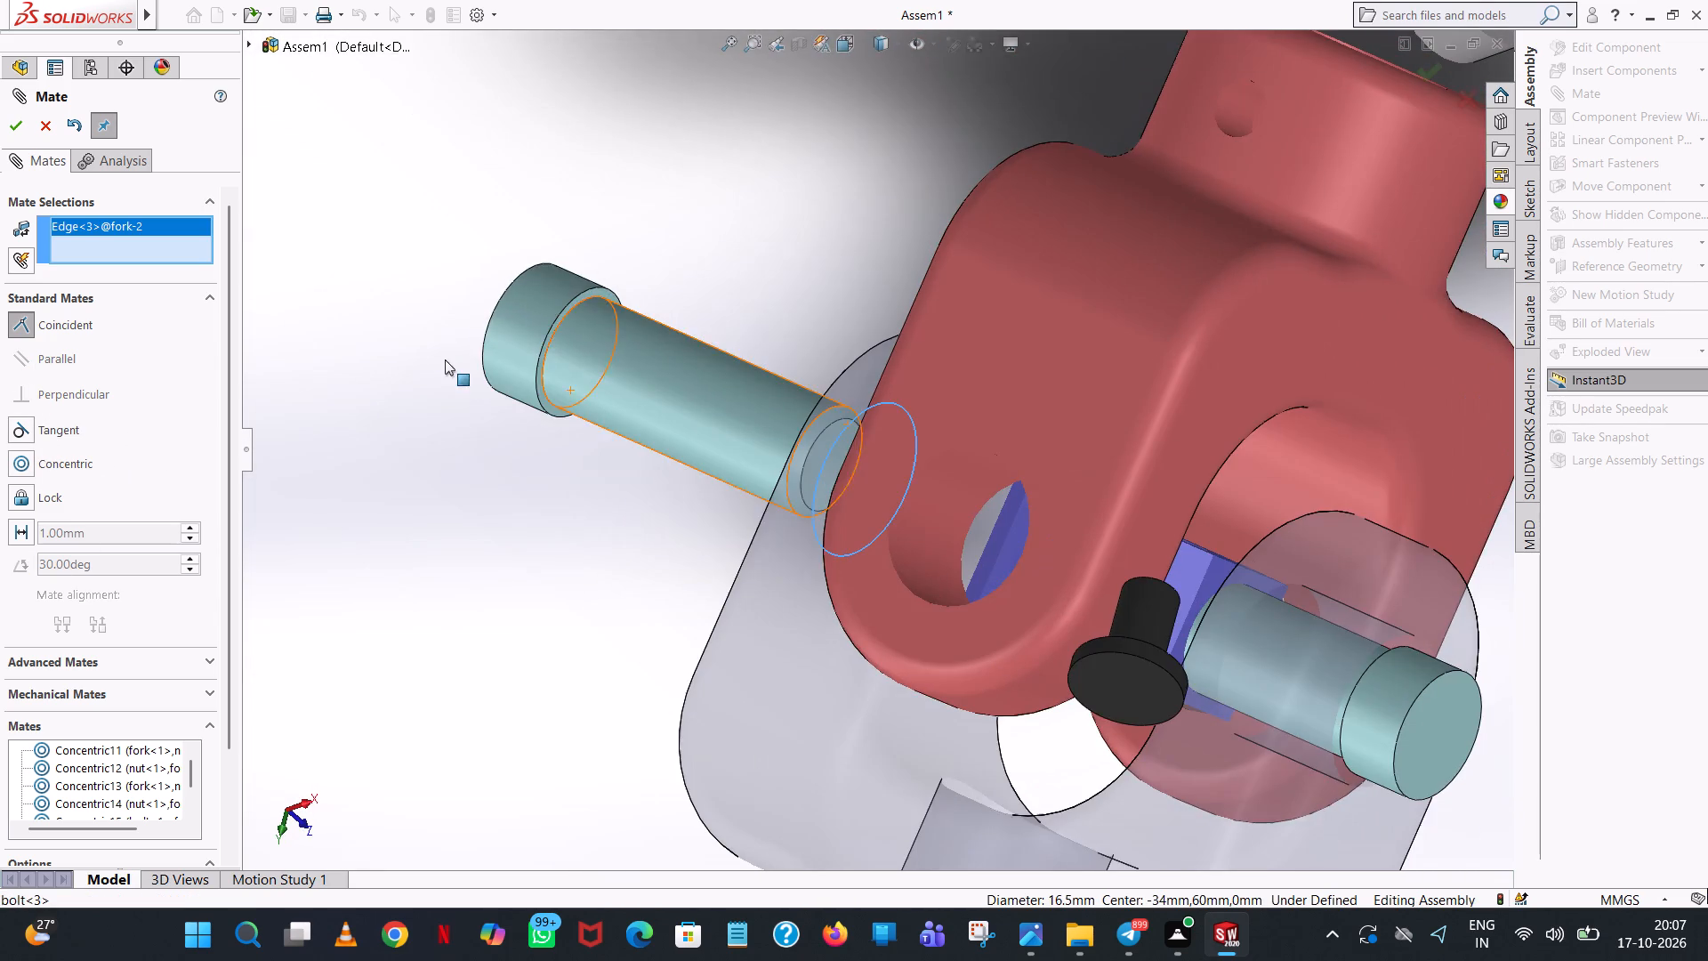
scroll(542, 288, down, 7)
click(898, 414)
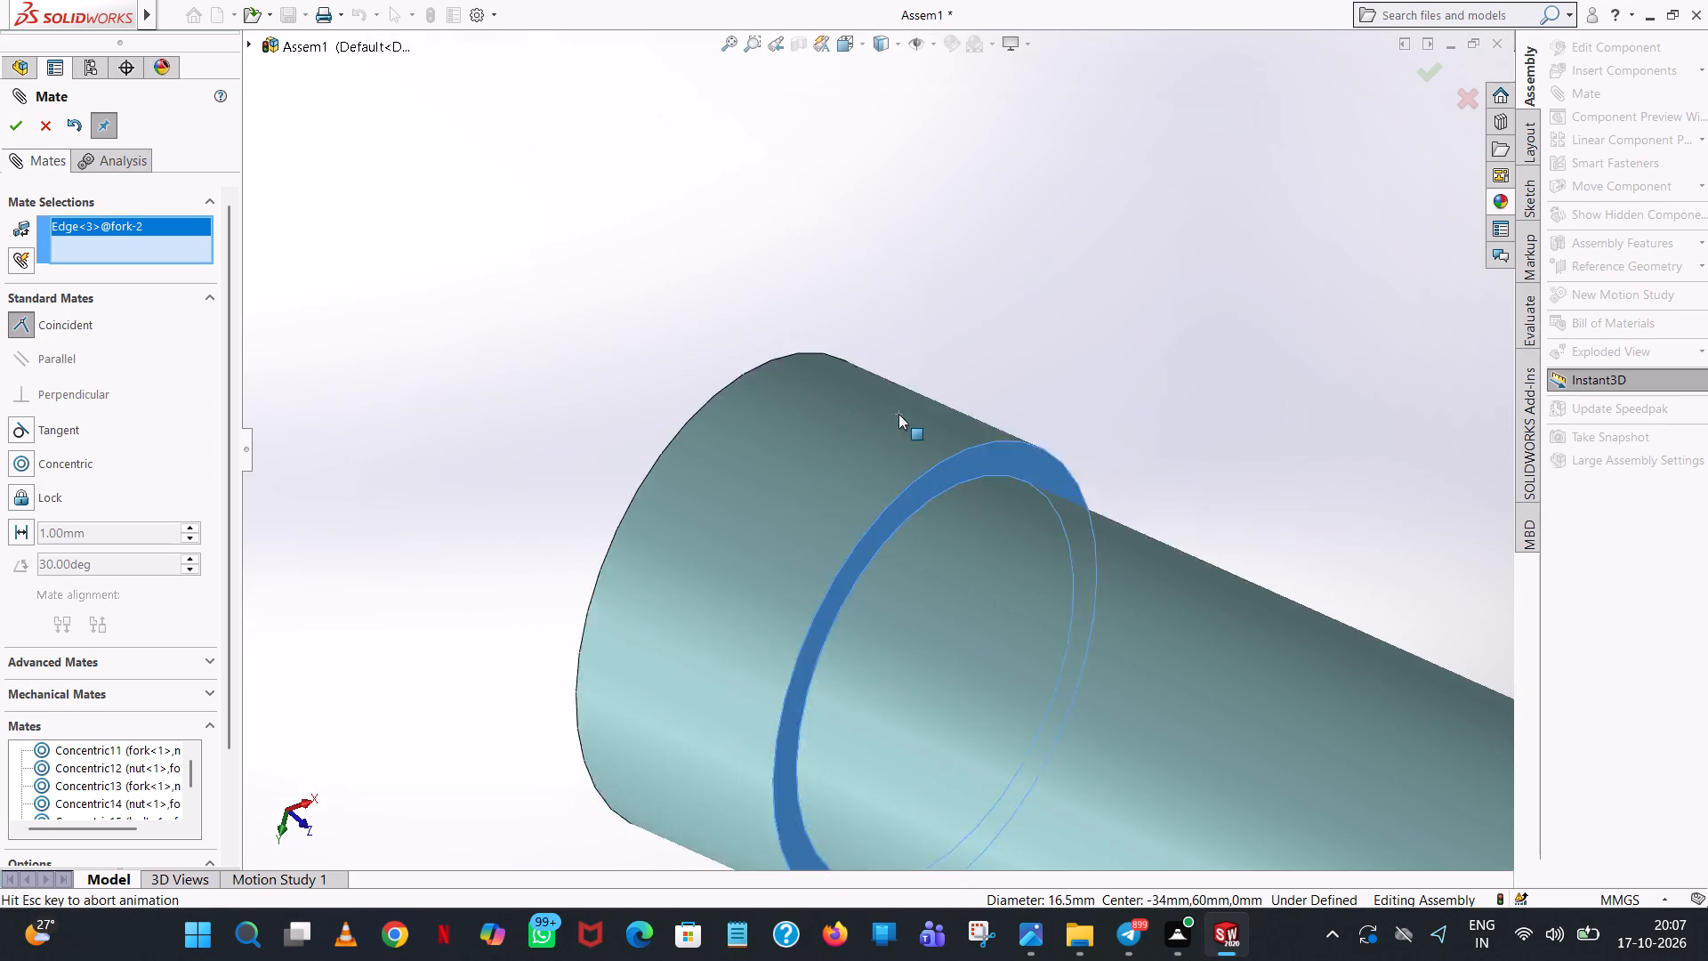
click(18, 126)
Apply a Concentric mate between the cylindrical shank of bolt<4> and the ear hole of fork<1>.
scroll(683, 584, up, 4)
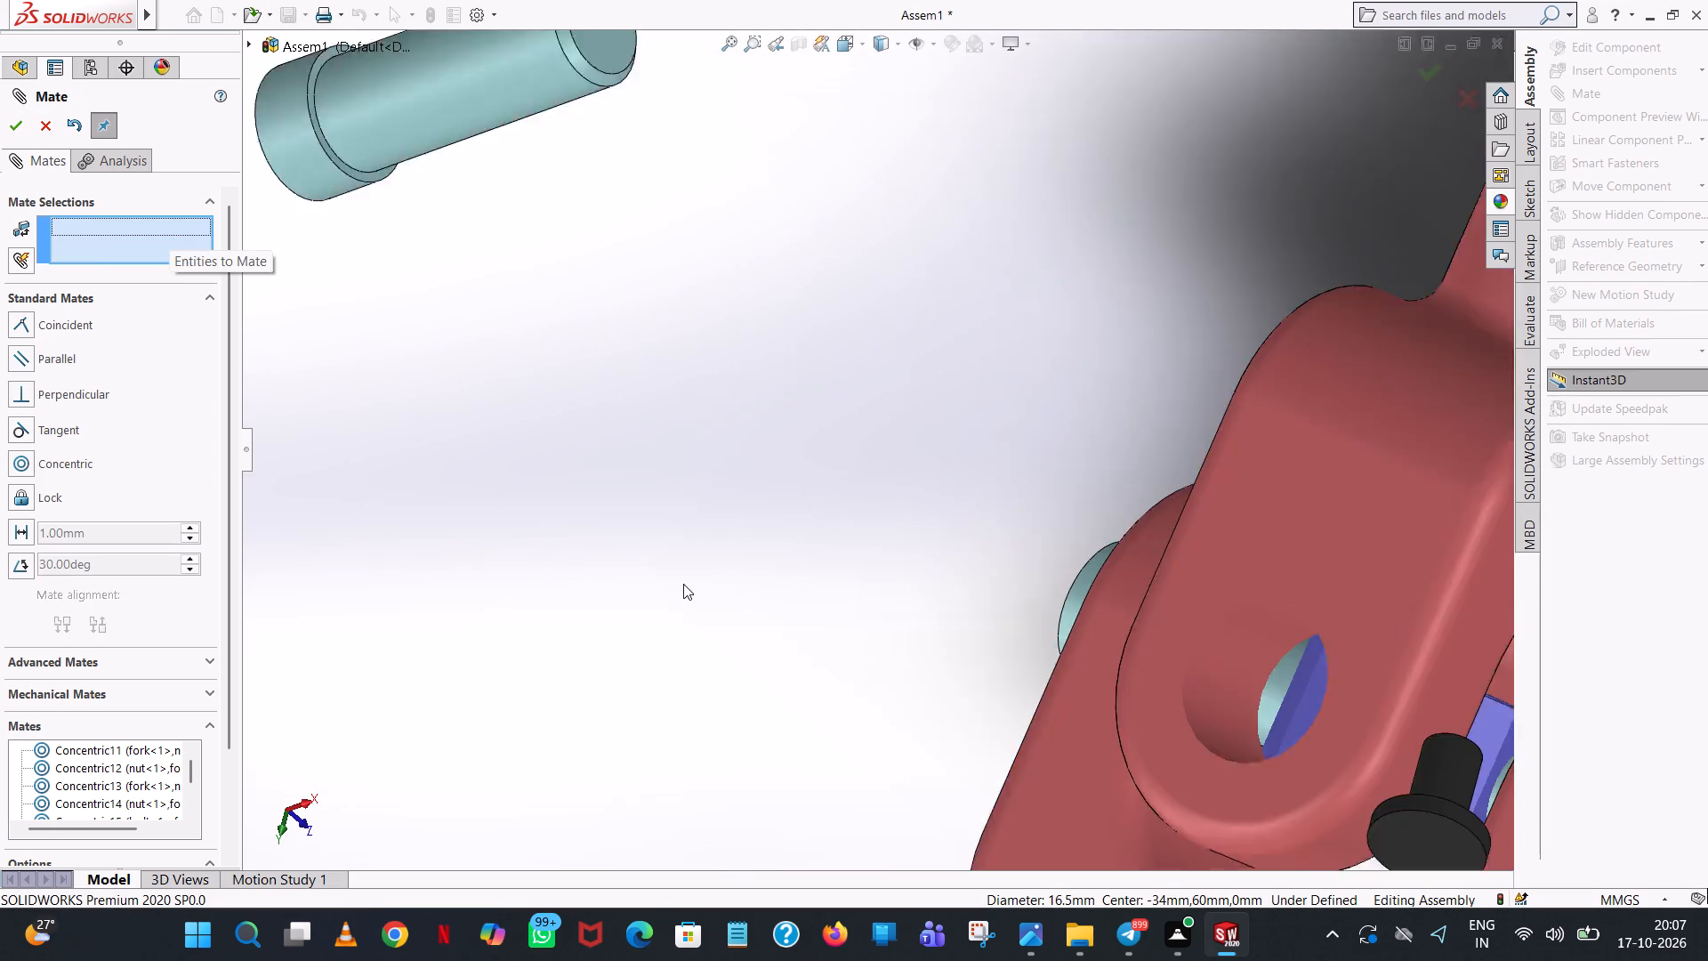
scroll(683, 584, up, 10)
middle_drag(1173, 692, 1217, 741)
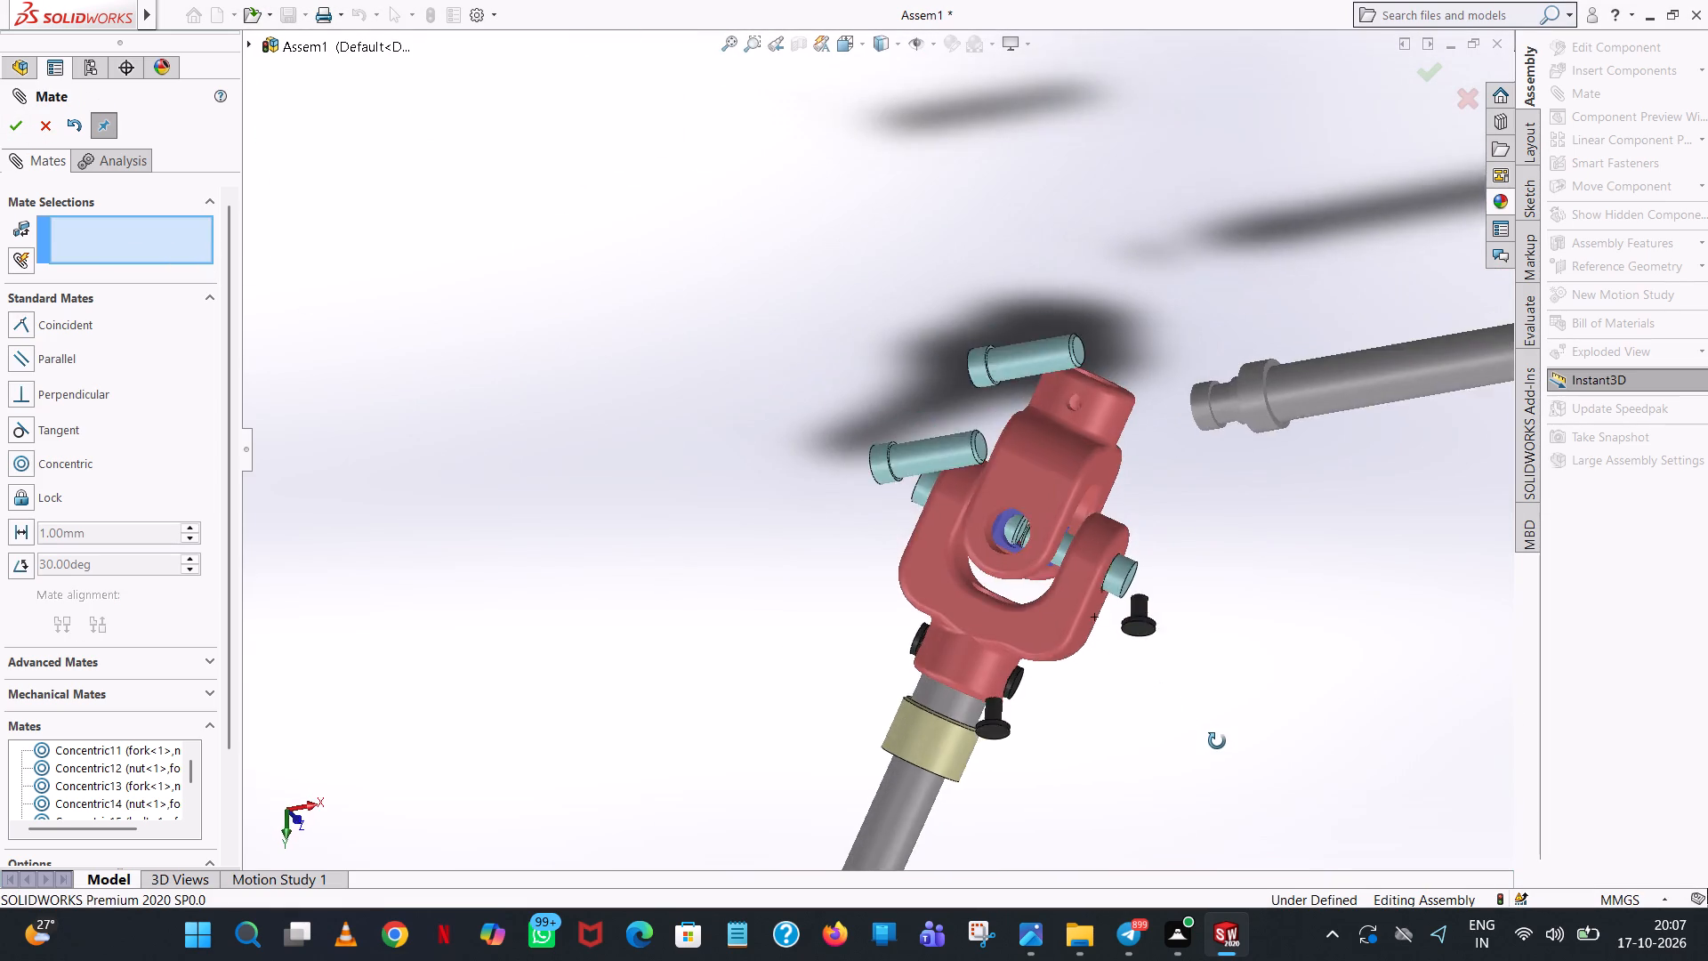
middle_drag(1217, 741, 1244, 737)
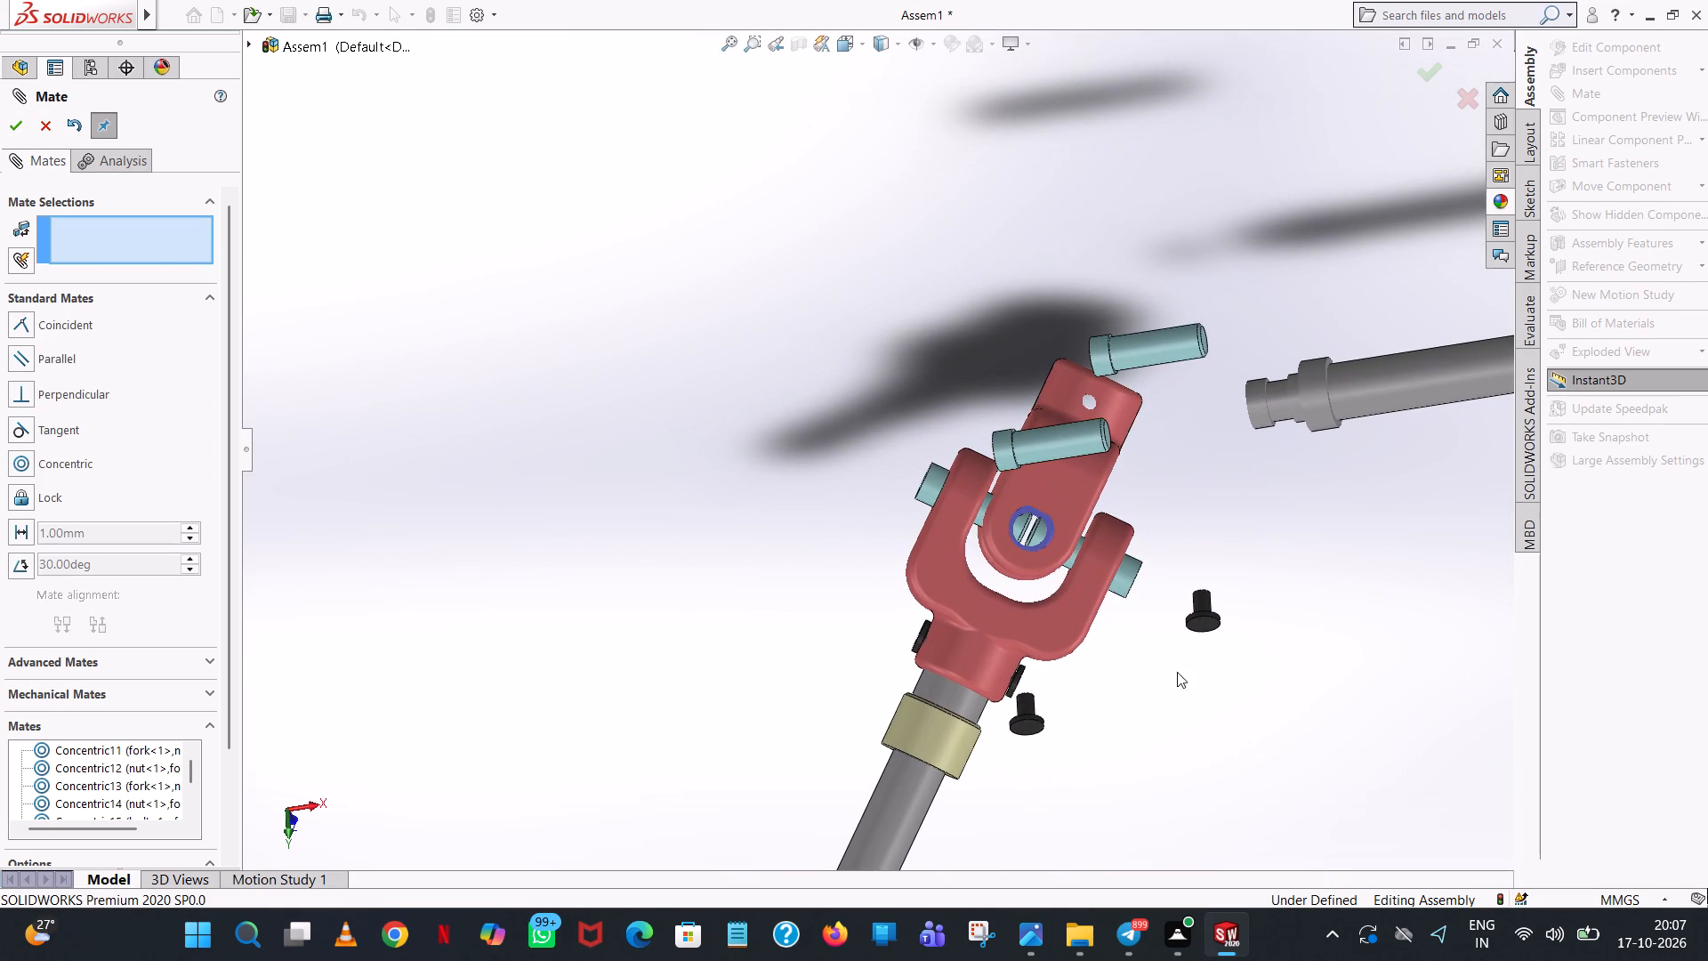
click(50, 464)
click(1074, 445)
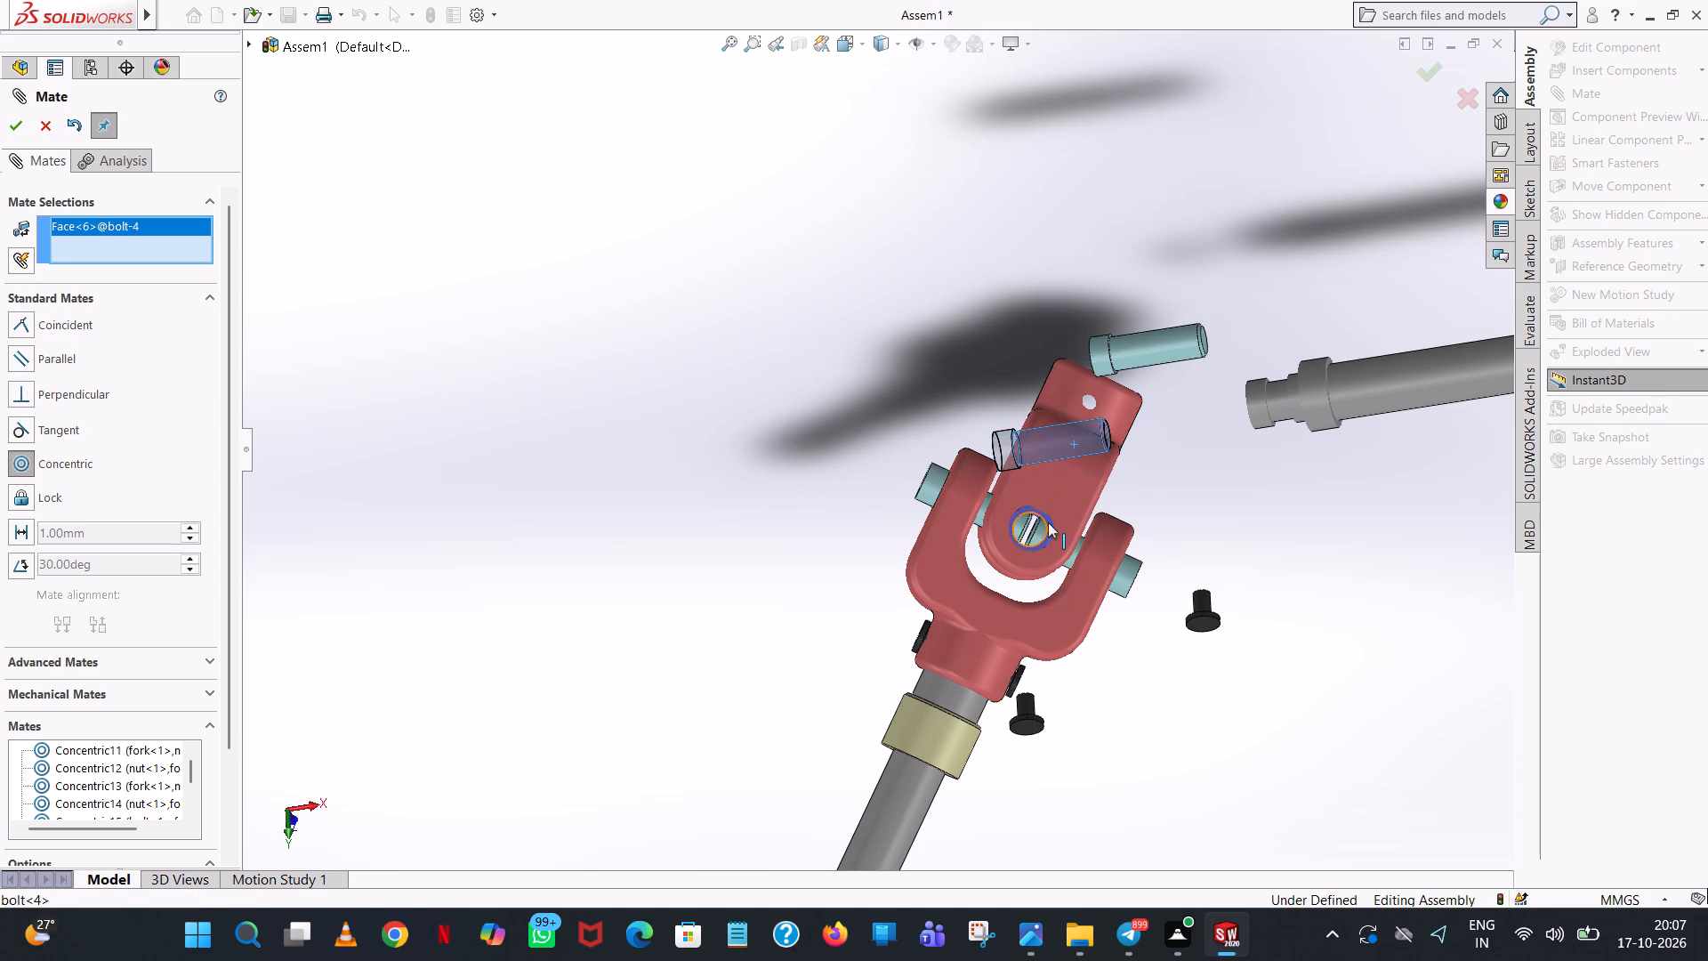
middle_drag(1058, 539, 1112, 526)
scroll(1111, 526, down, 4)
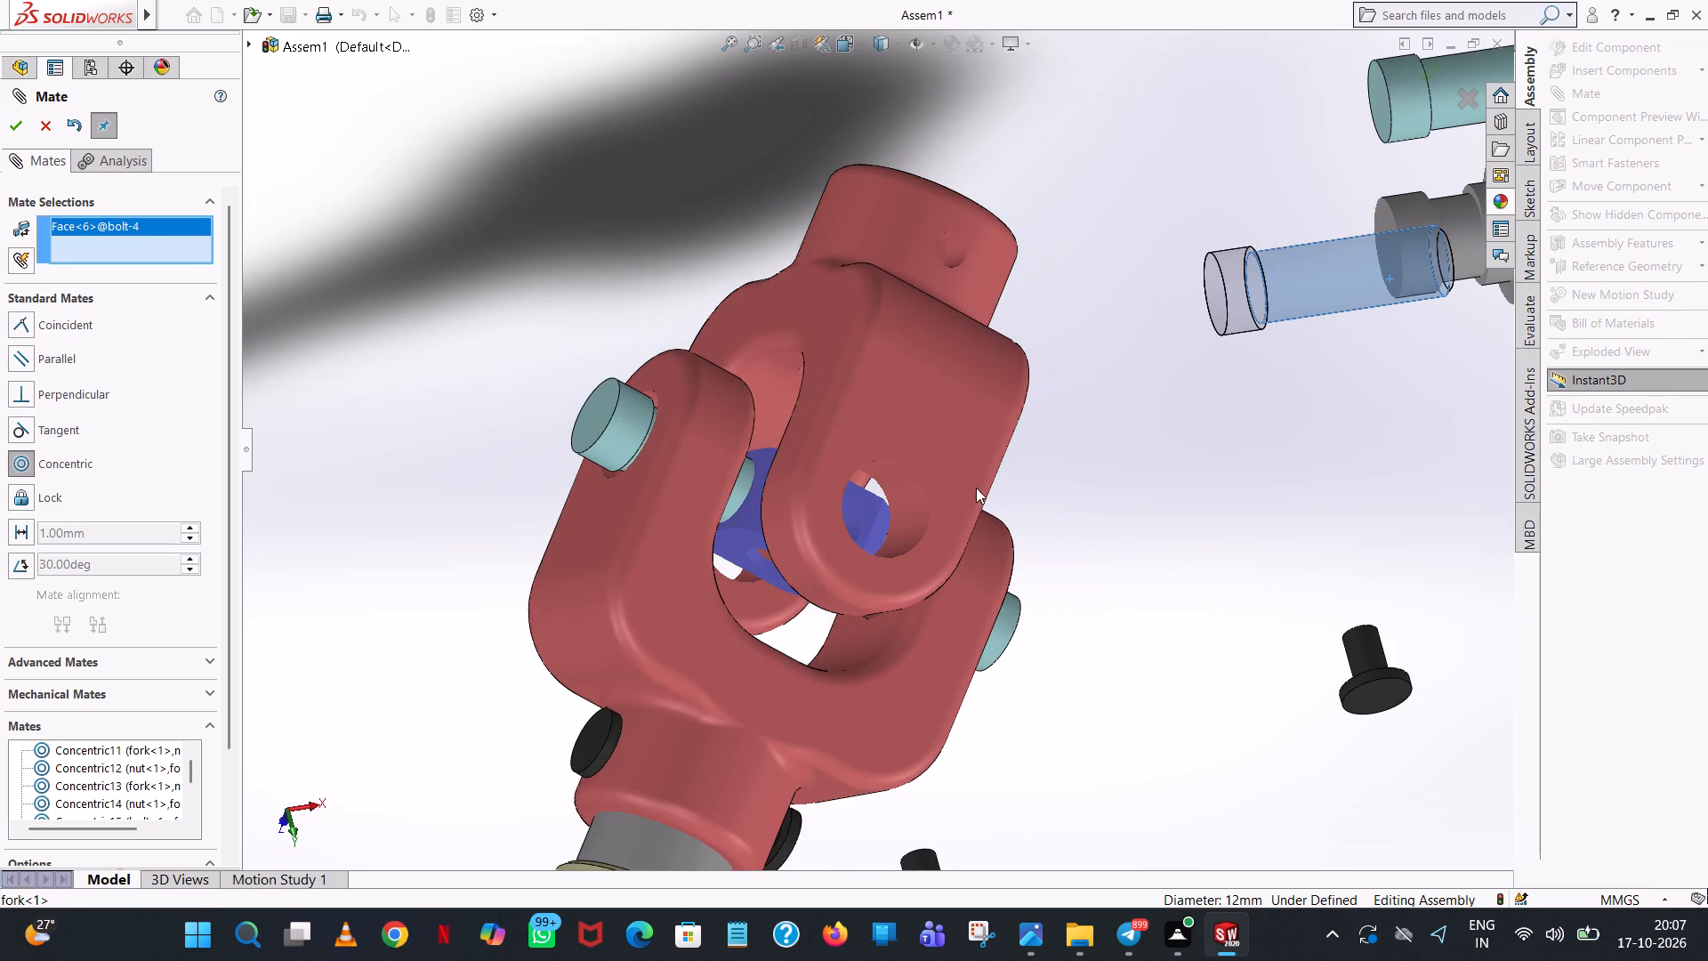
click(898, 484)
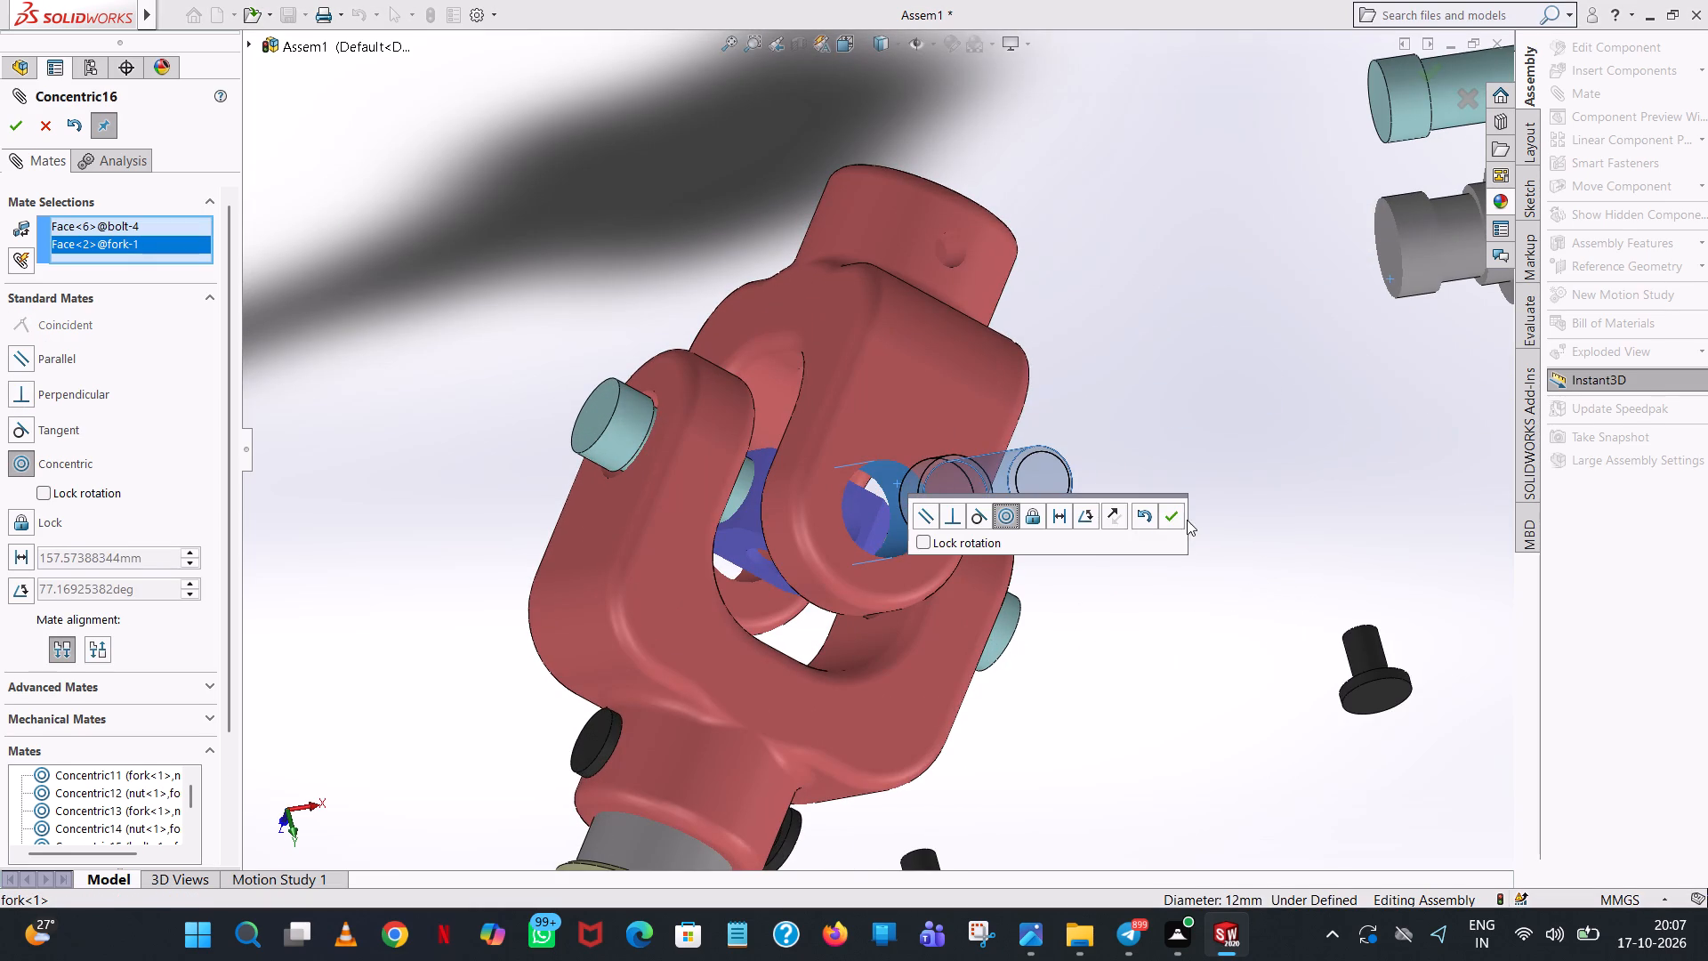
click(1165, 512)
Slide bolt<4> along its axis through to fork<1>'s opposite ear so that its head faces outward.
drag(968, 481, 1172, 479)
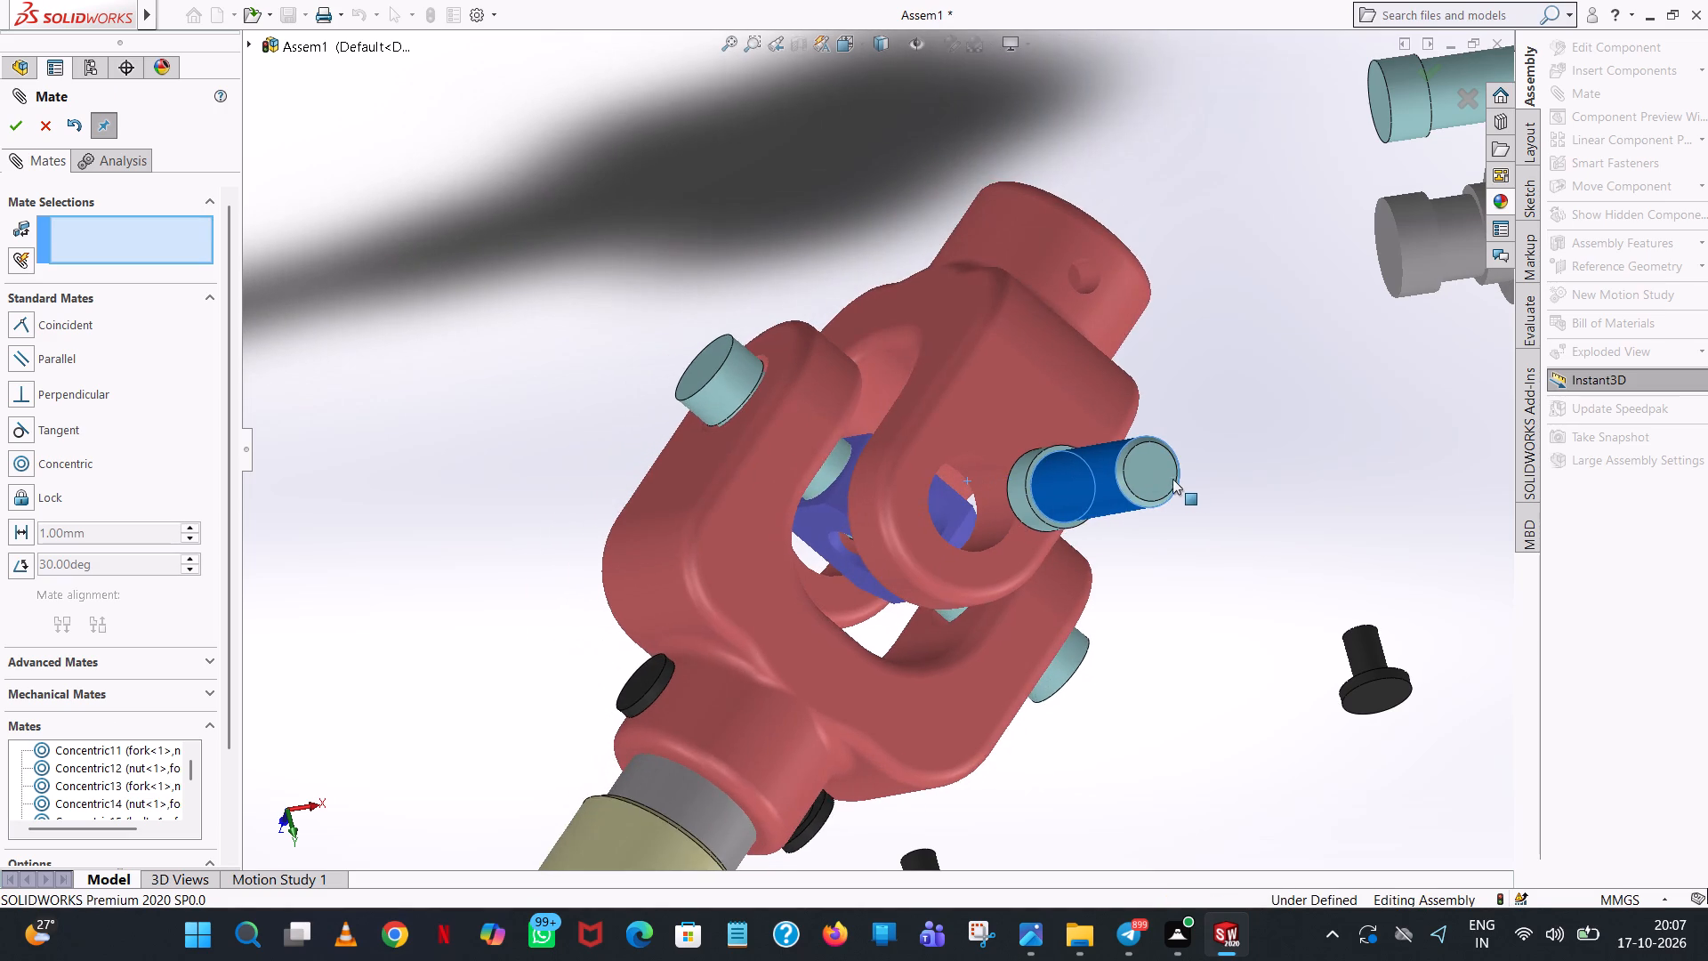
drag(1172, 479, 1053, 522)
drag(915, 541, 909, 542)
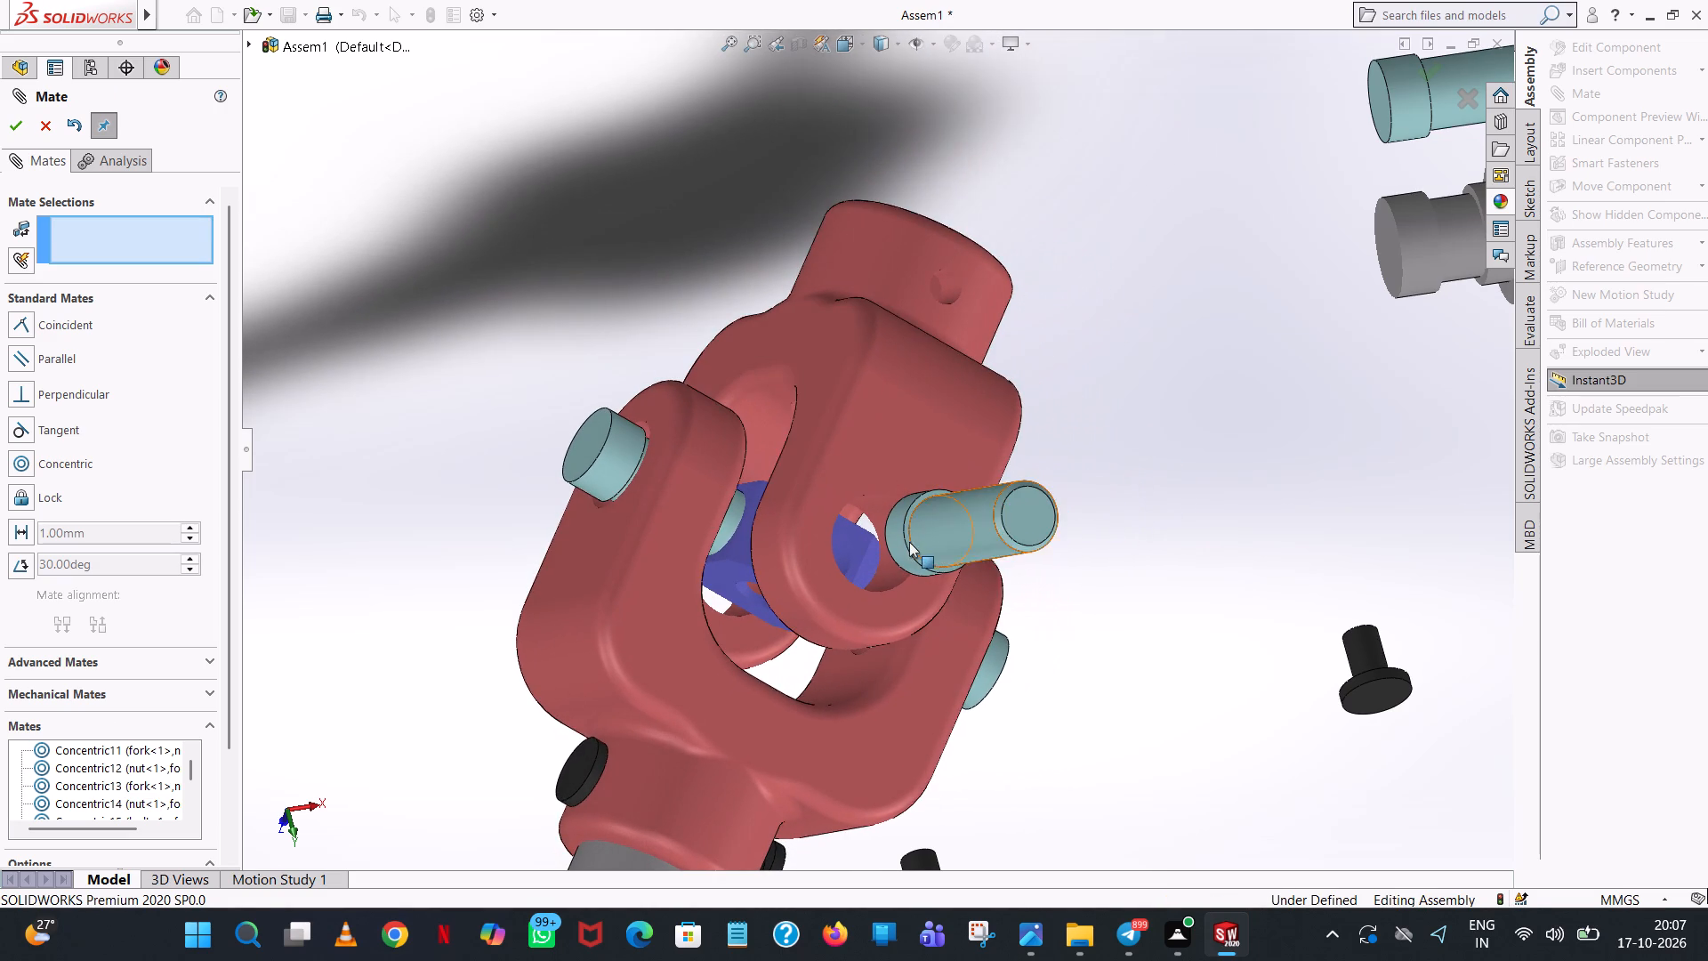
drag(909, 542, 766, 577)
drag(773, 577, 1336, 370)
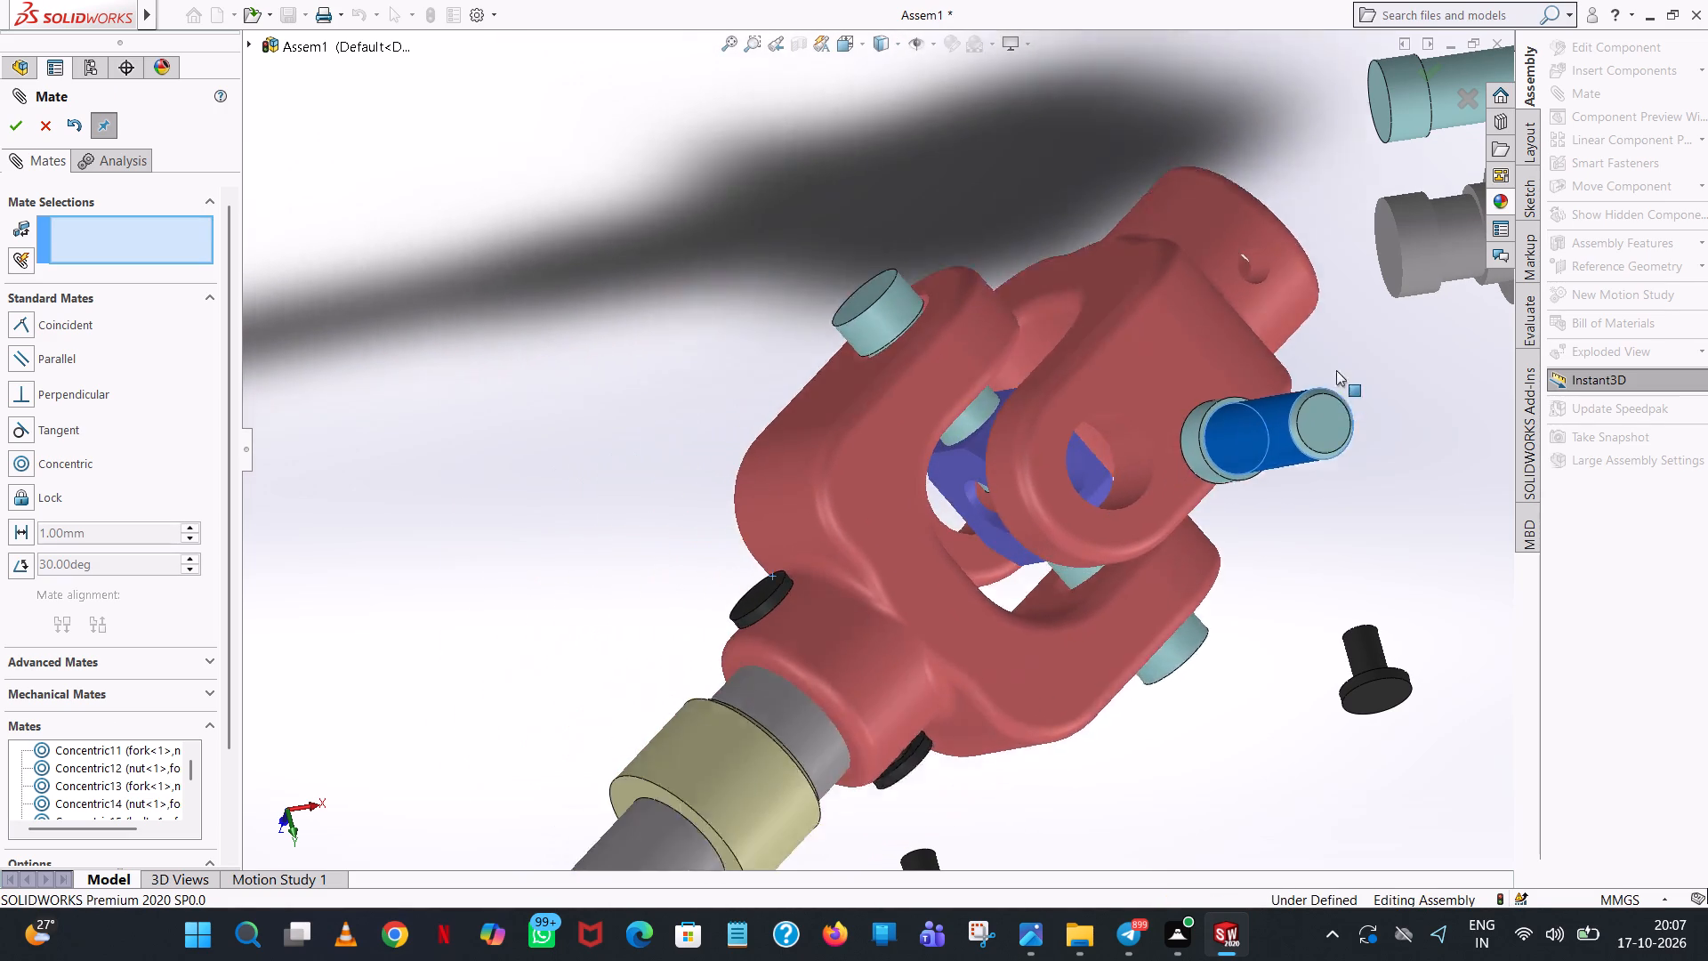
drag(1336, 370, 1135, 359)
scroll(1131, 394, up, 5)
middle_drag(1131, 394, 1172, 97)
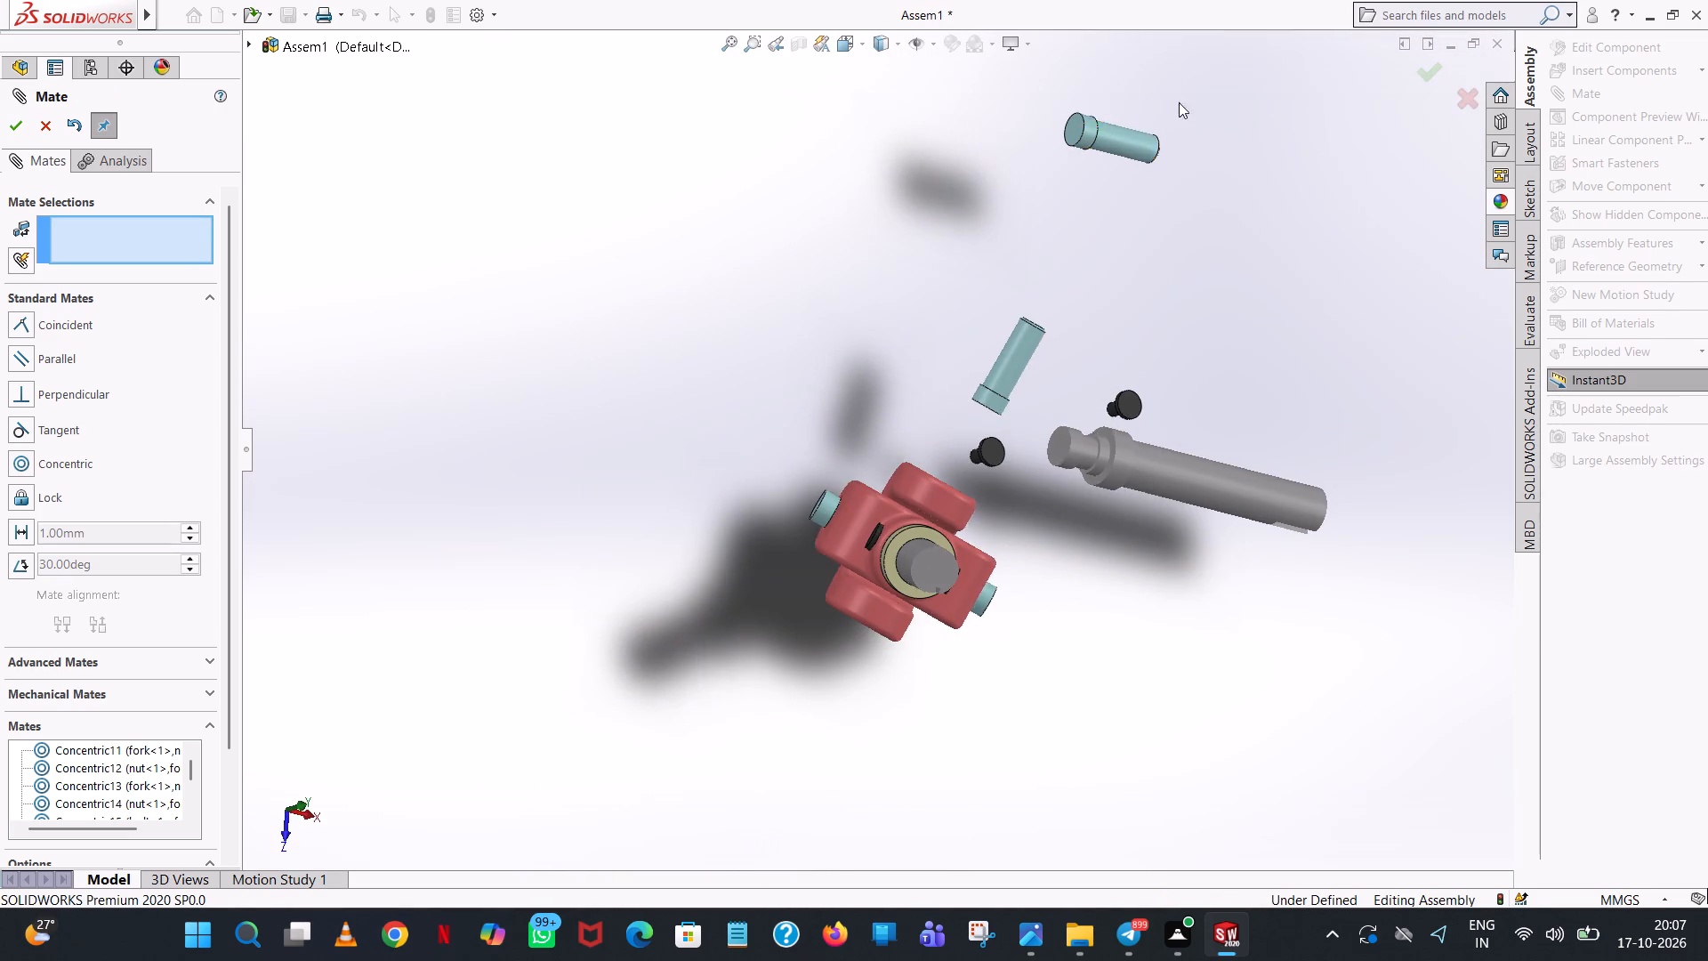
drag(1059, 307, 1084, 256)
drag(1028, 339, 1047, 315)
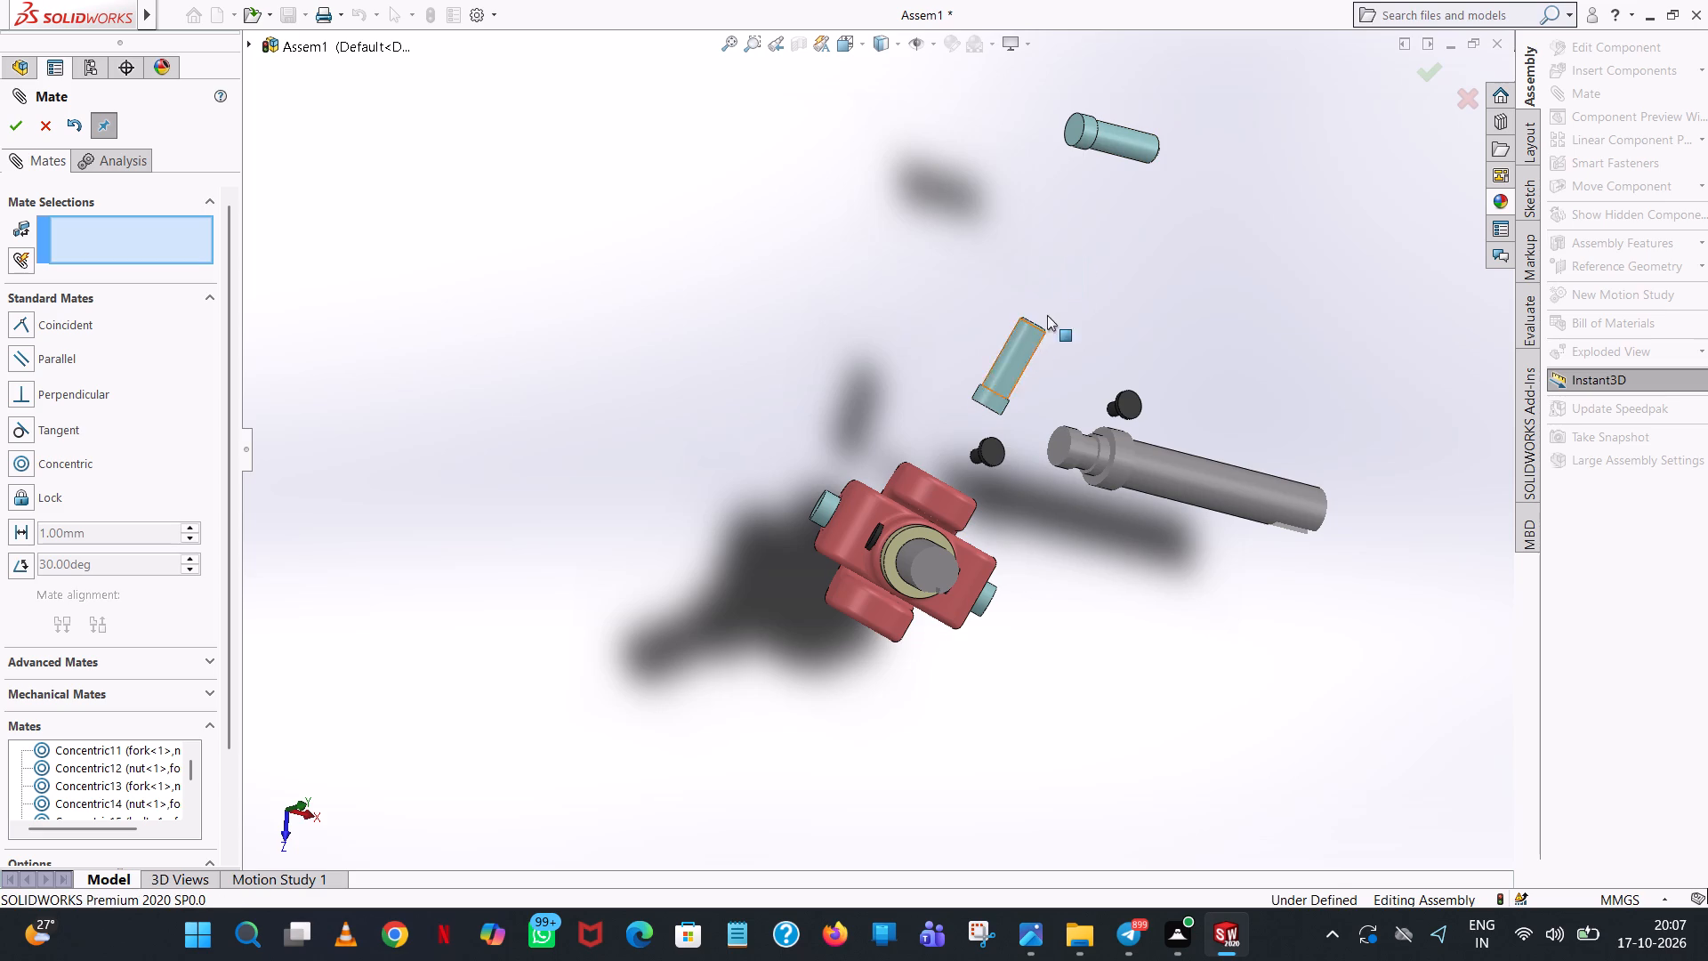
drag(1047, 315, 775, 619)
scroll(784, 622, up, 1)
middle_drag(787, 620, 892, 497)
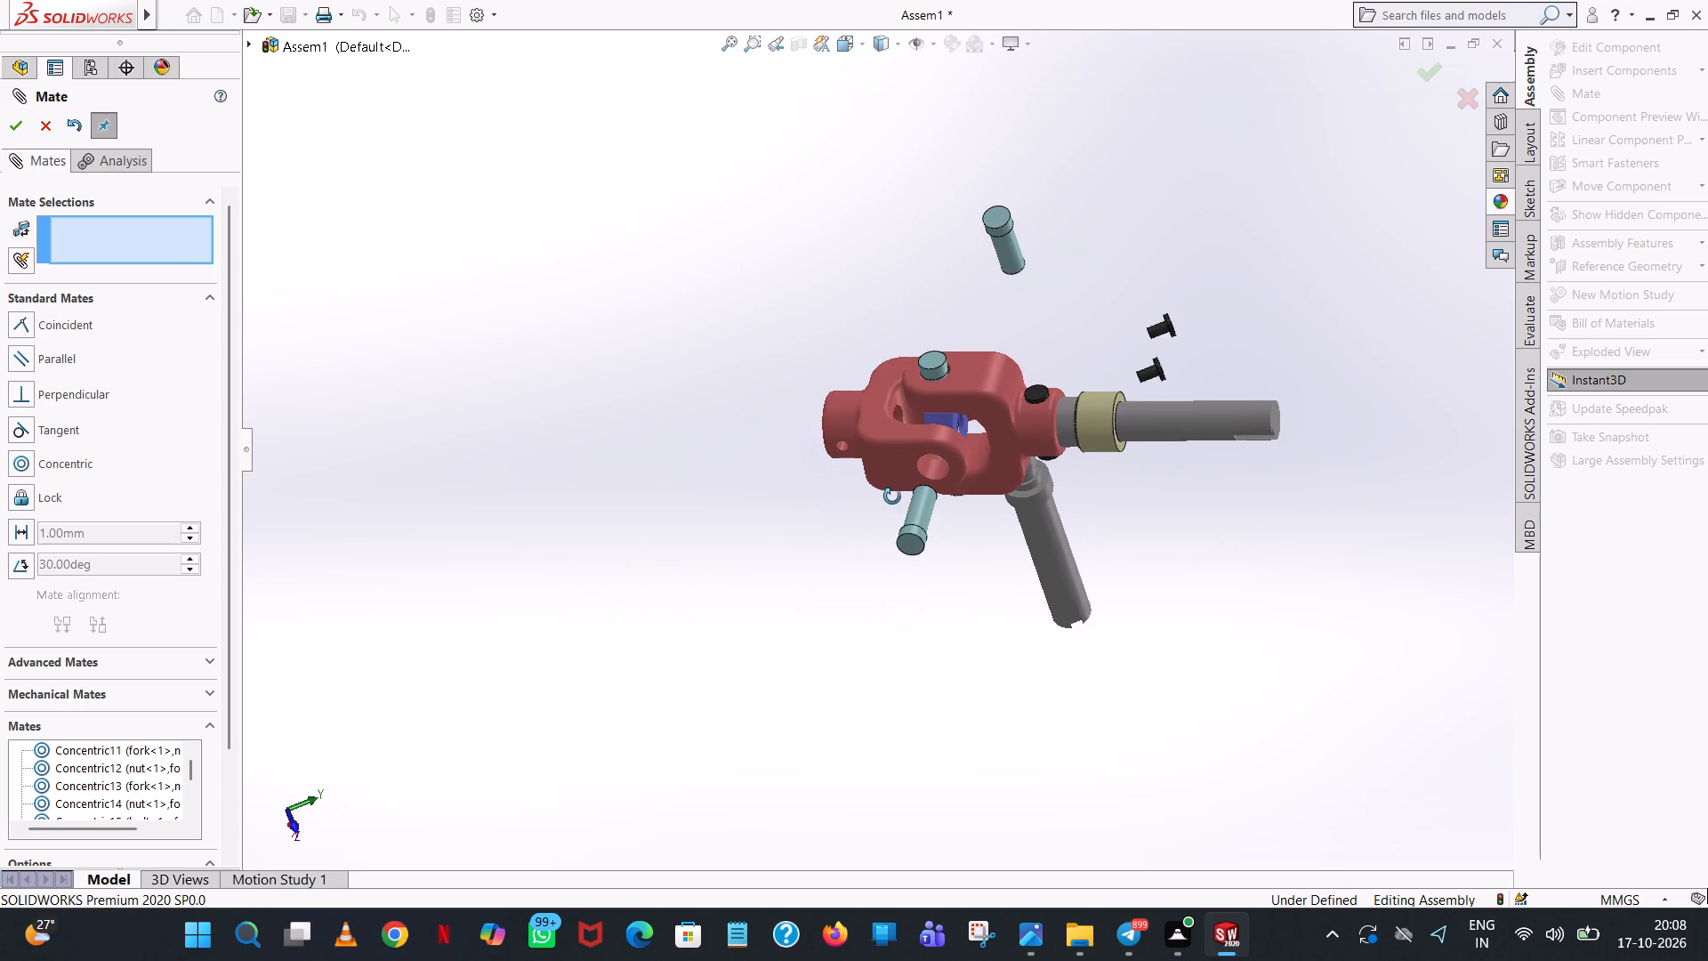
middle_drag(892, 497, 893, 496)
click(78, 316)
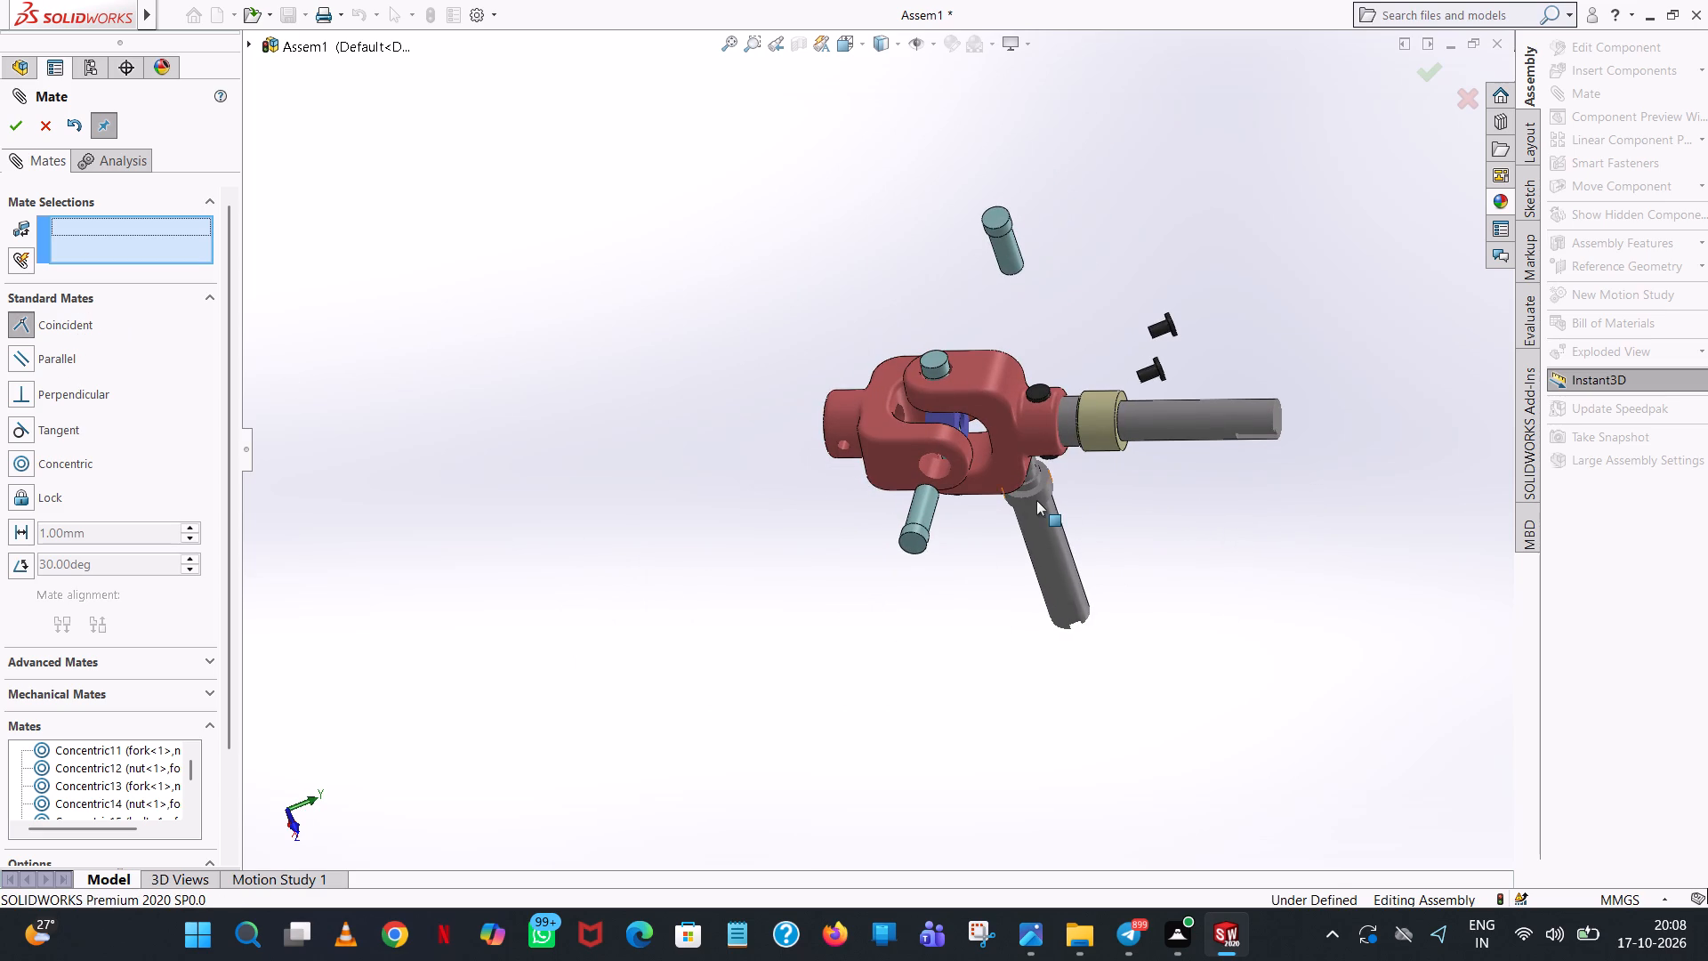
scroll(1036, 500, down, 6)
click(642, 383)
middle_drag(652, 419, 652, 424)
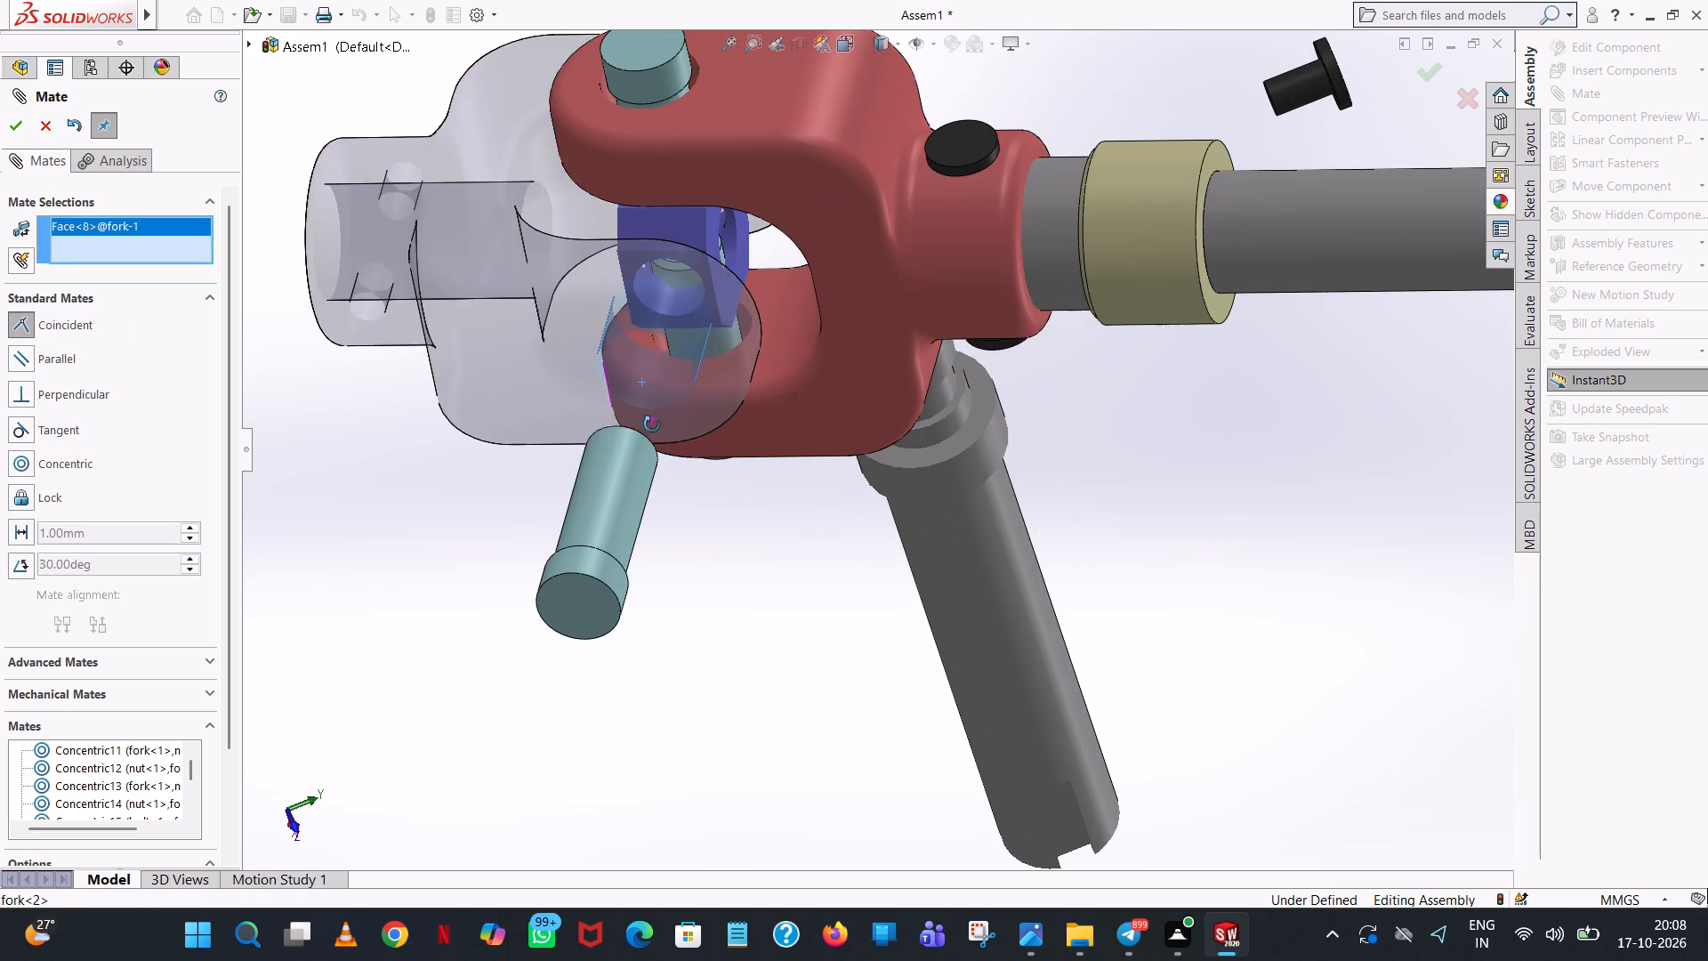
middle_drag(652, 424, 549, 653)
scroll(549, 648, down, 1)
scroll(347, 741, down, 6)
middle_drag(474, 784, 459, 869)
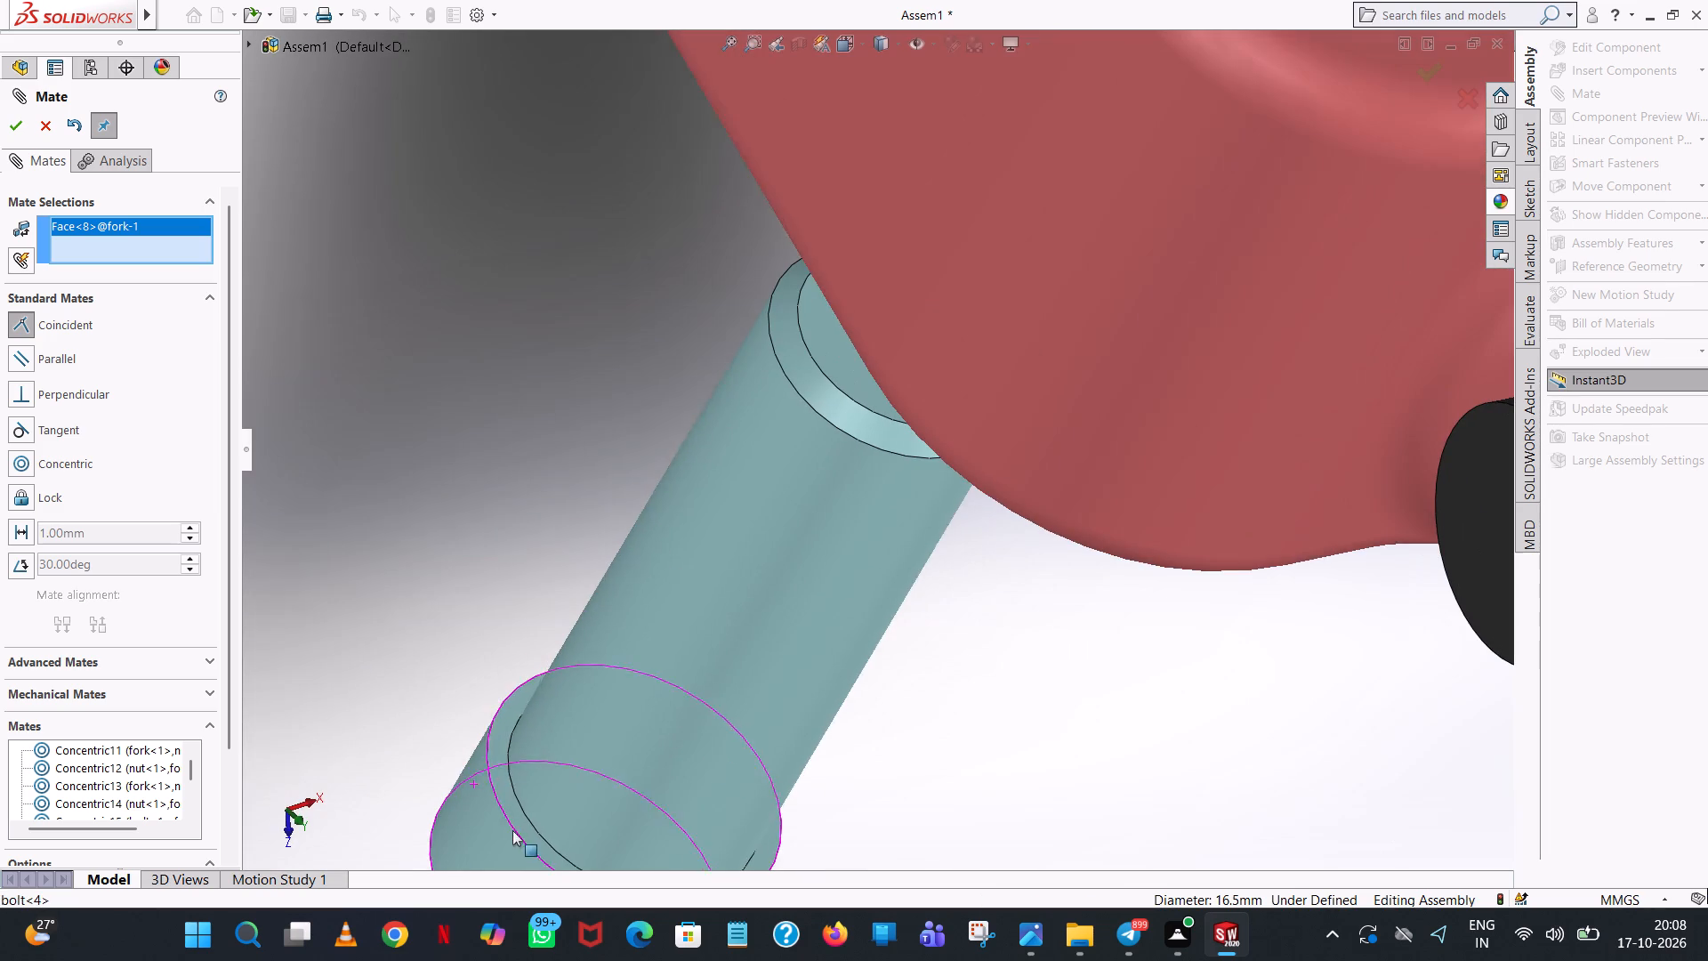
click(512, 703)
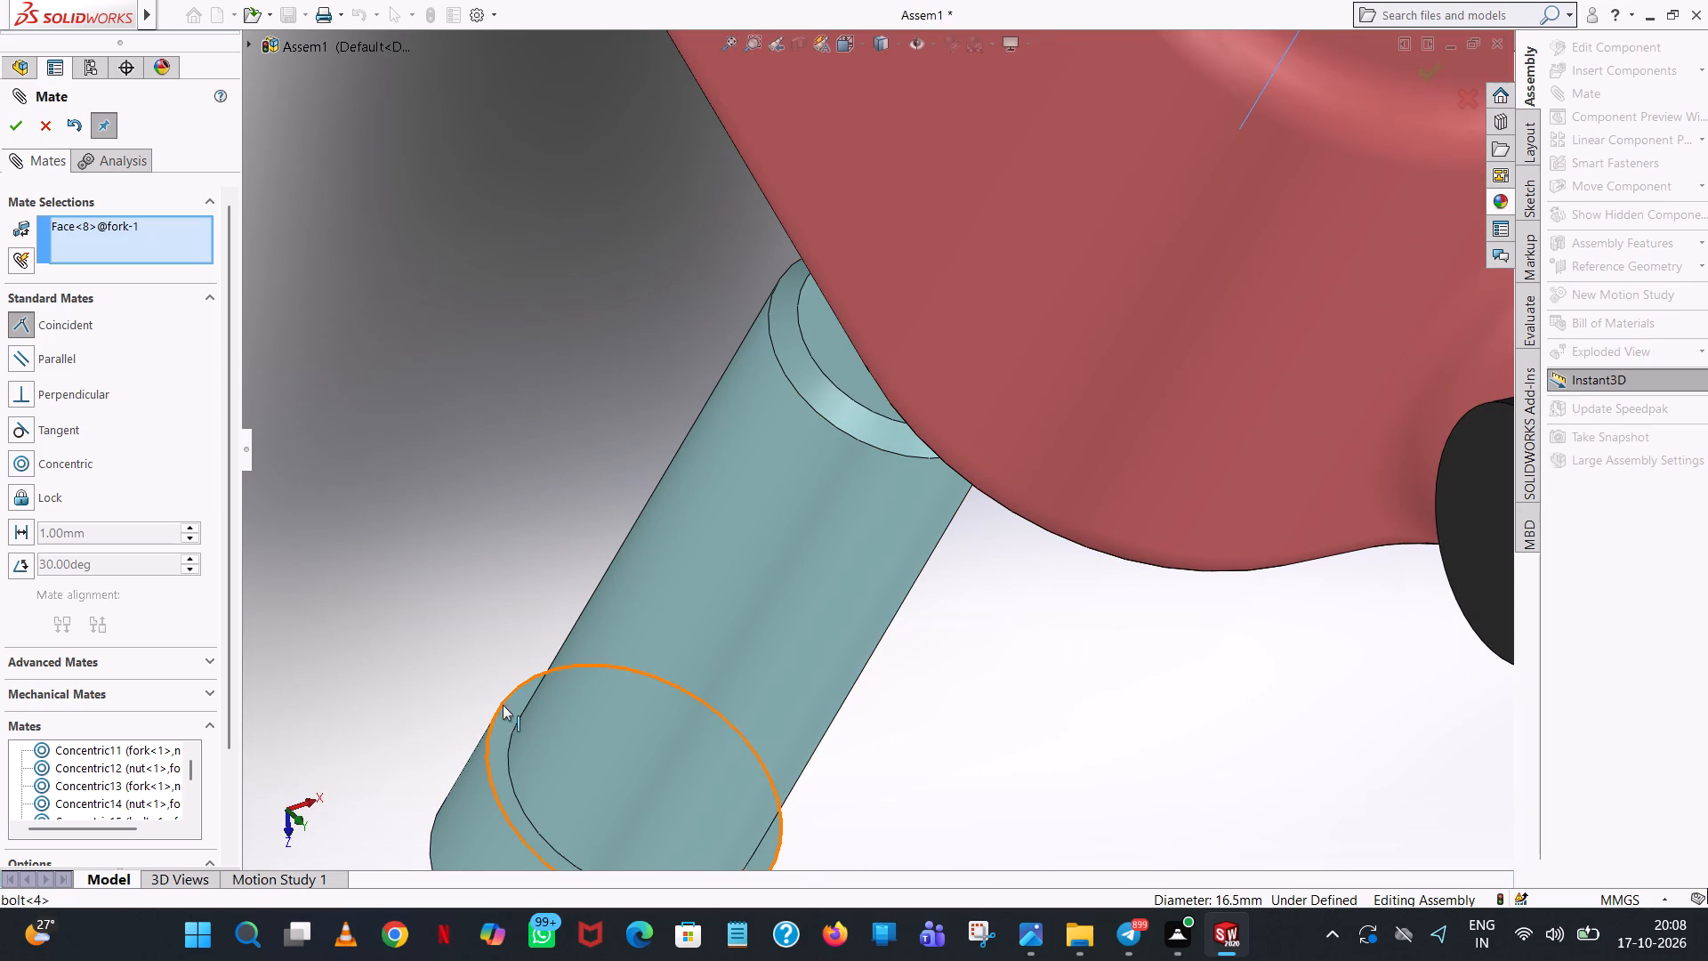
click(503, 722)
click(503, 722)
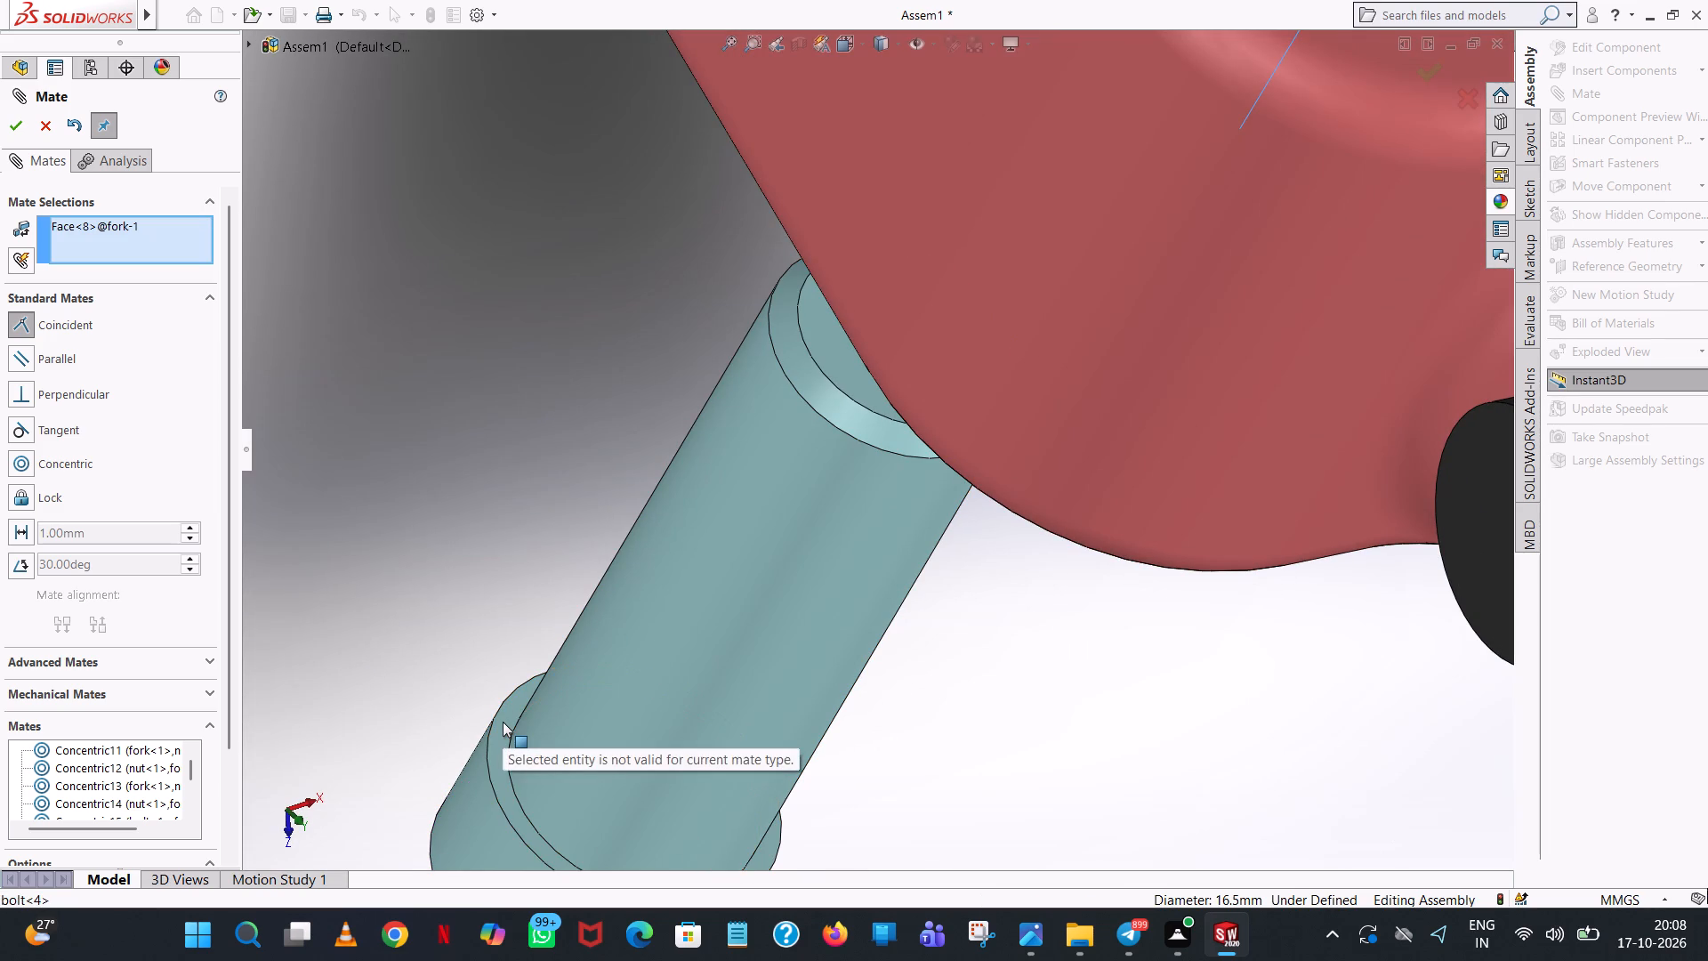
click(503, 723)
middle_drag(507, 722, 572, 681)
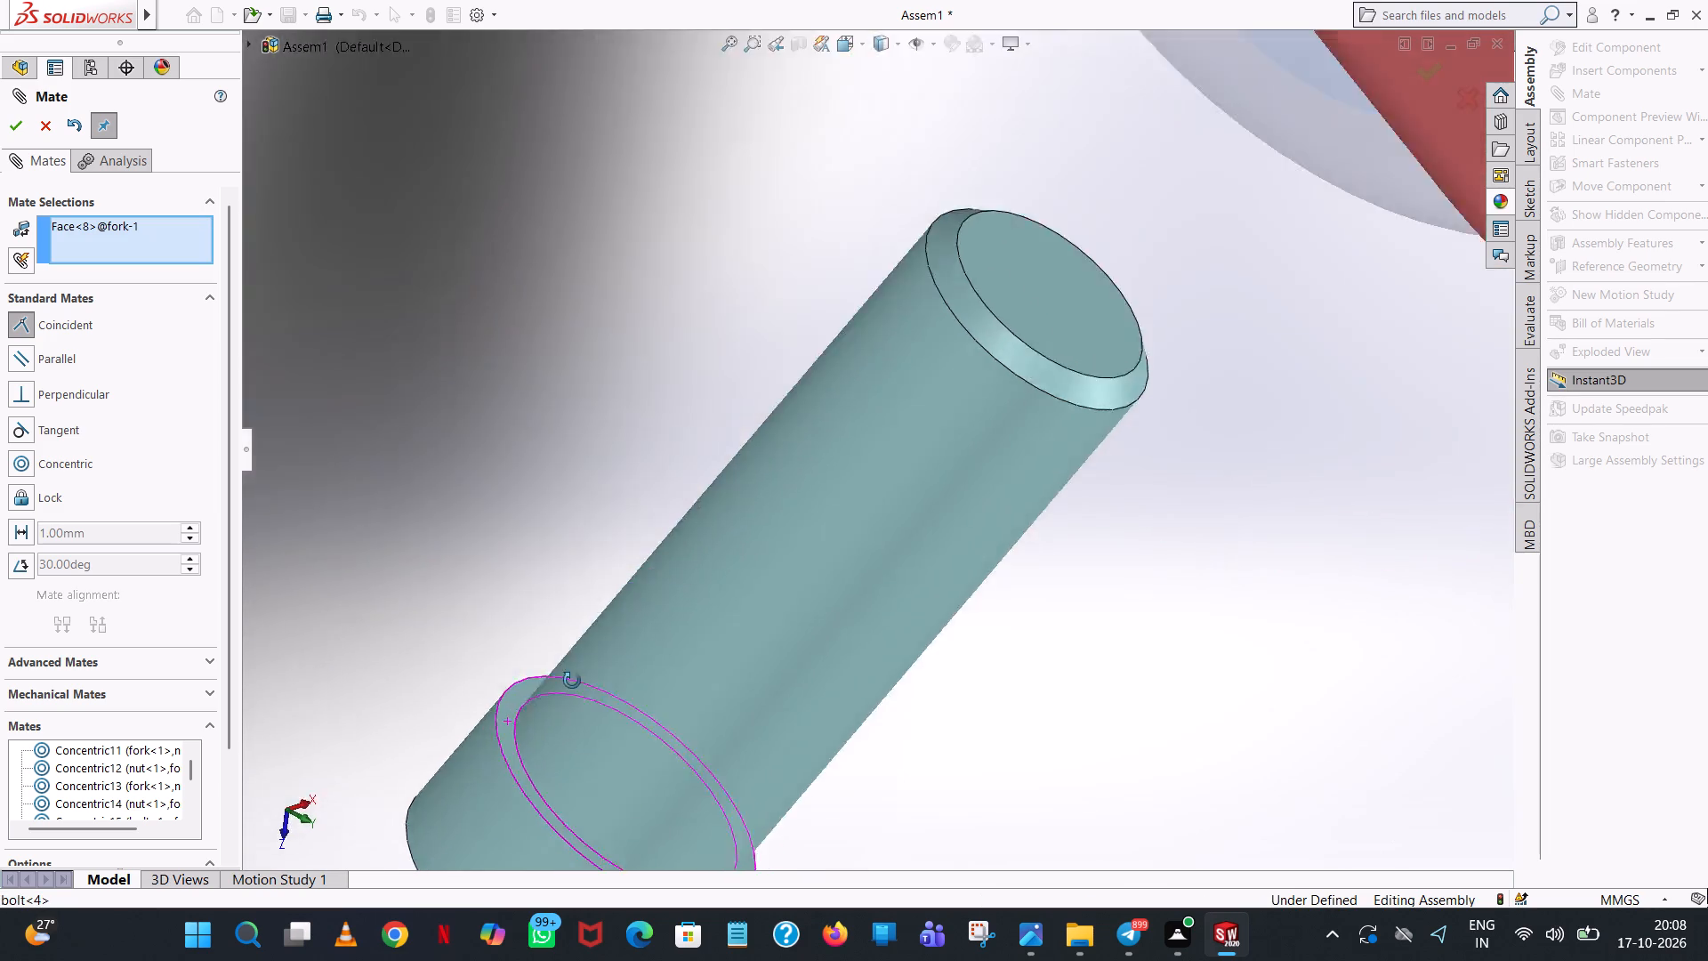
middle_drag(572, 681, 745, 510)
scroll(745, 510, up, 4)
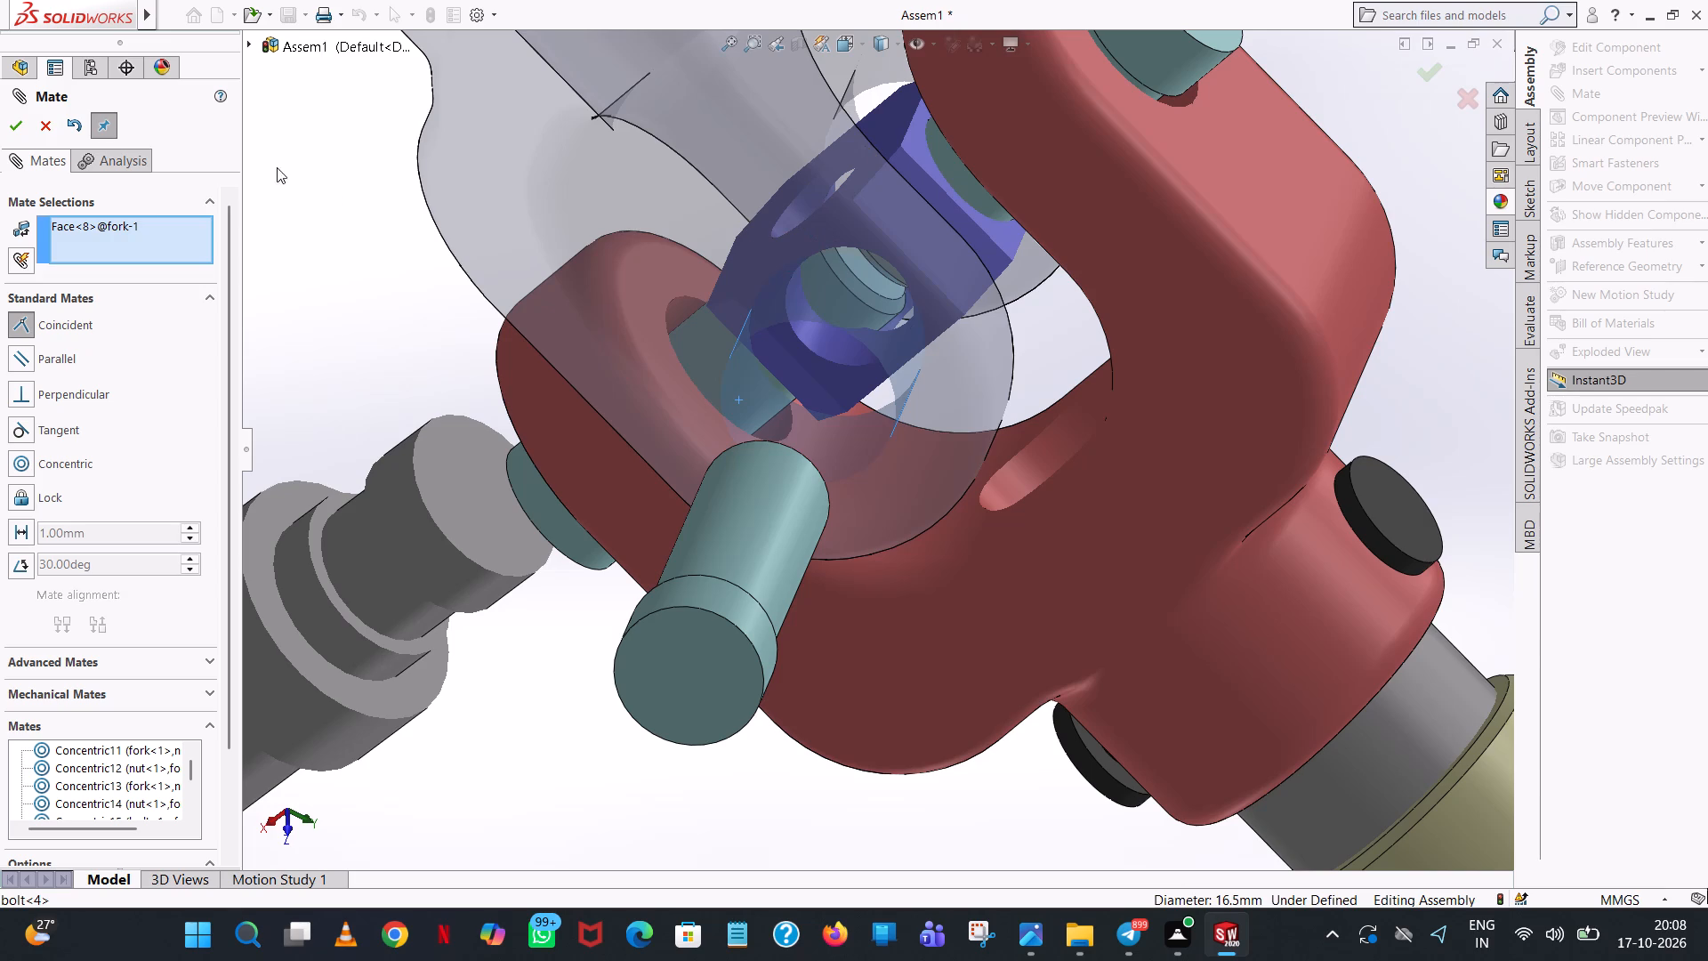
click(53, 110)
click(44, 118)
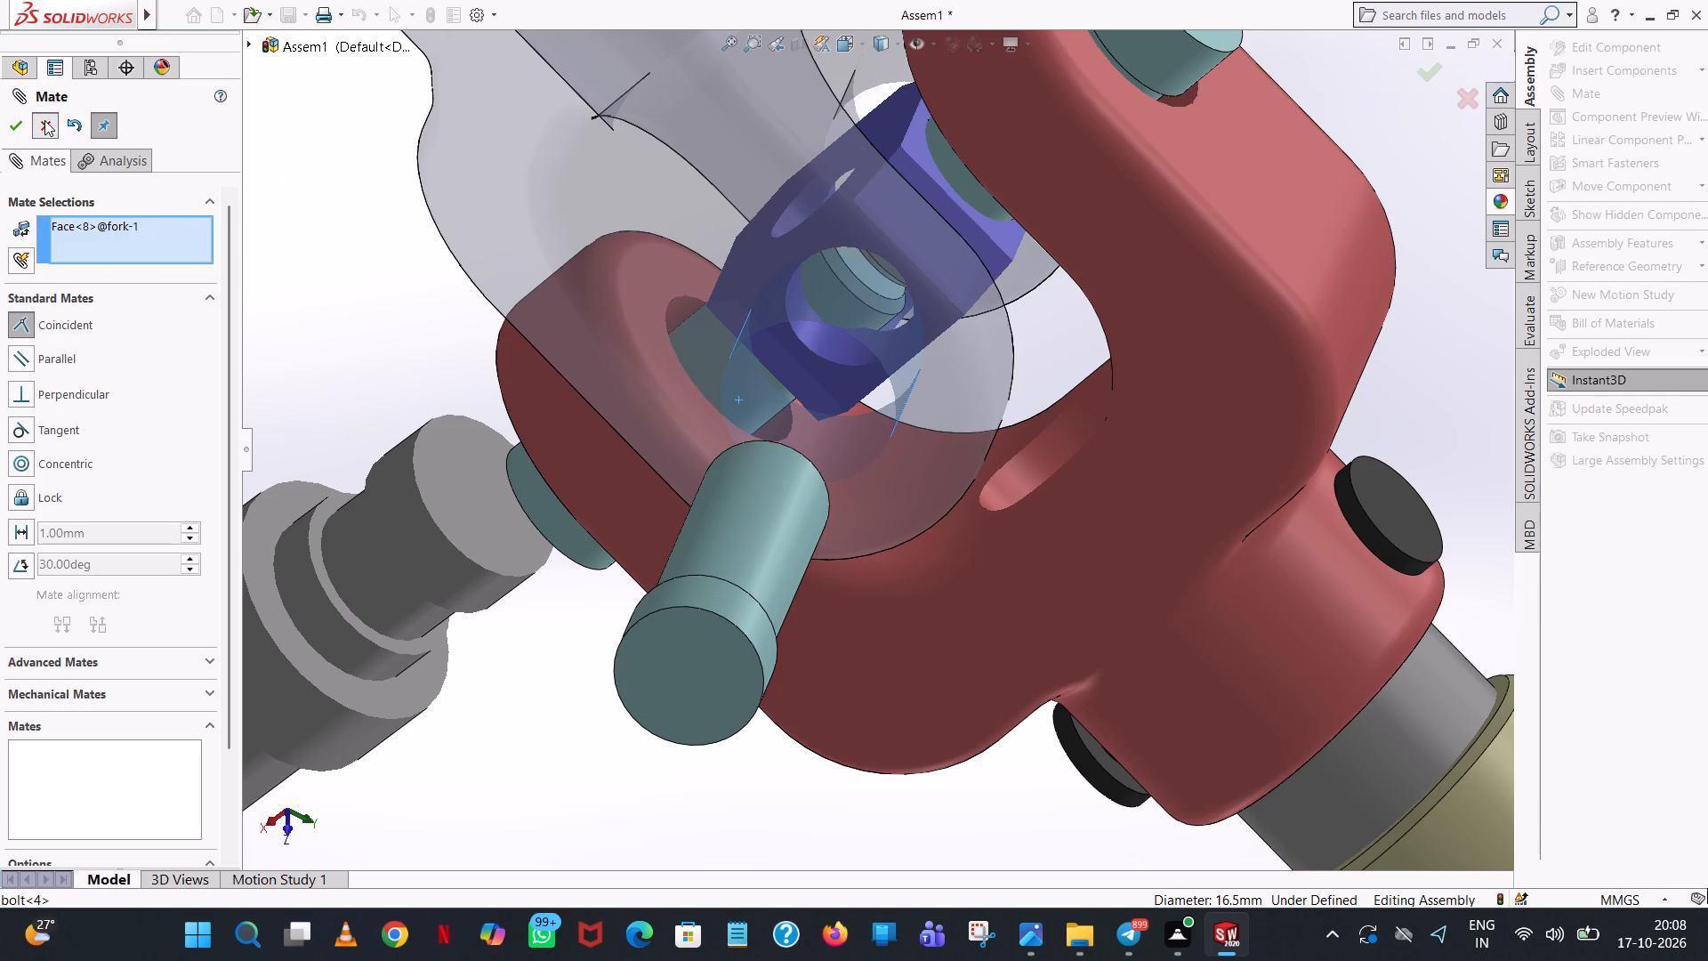
Apply a Coincident mate between the outer hole edge of fork<1>'s ear and the shoulder face under bolt<4>'s head.
click(1593, 90)
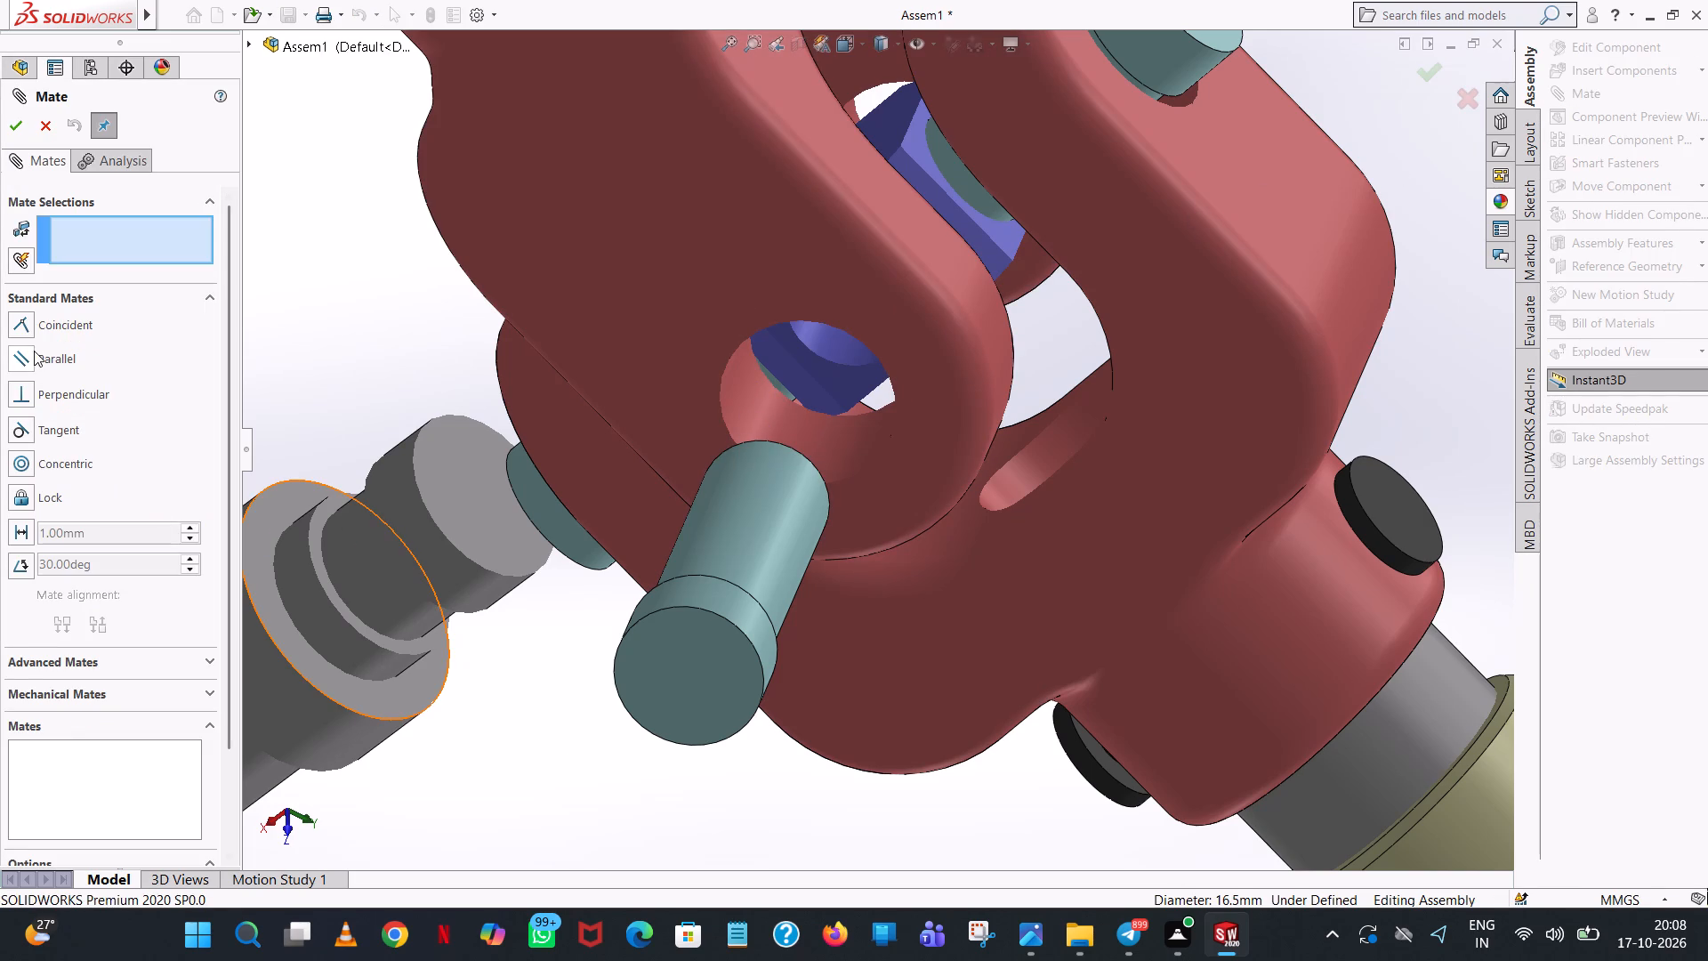
click(44, 330)
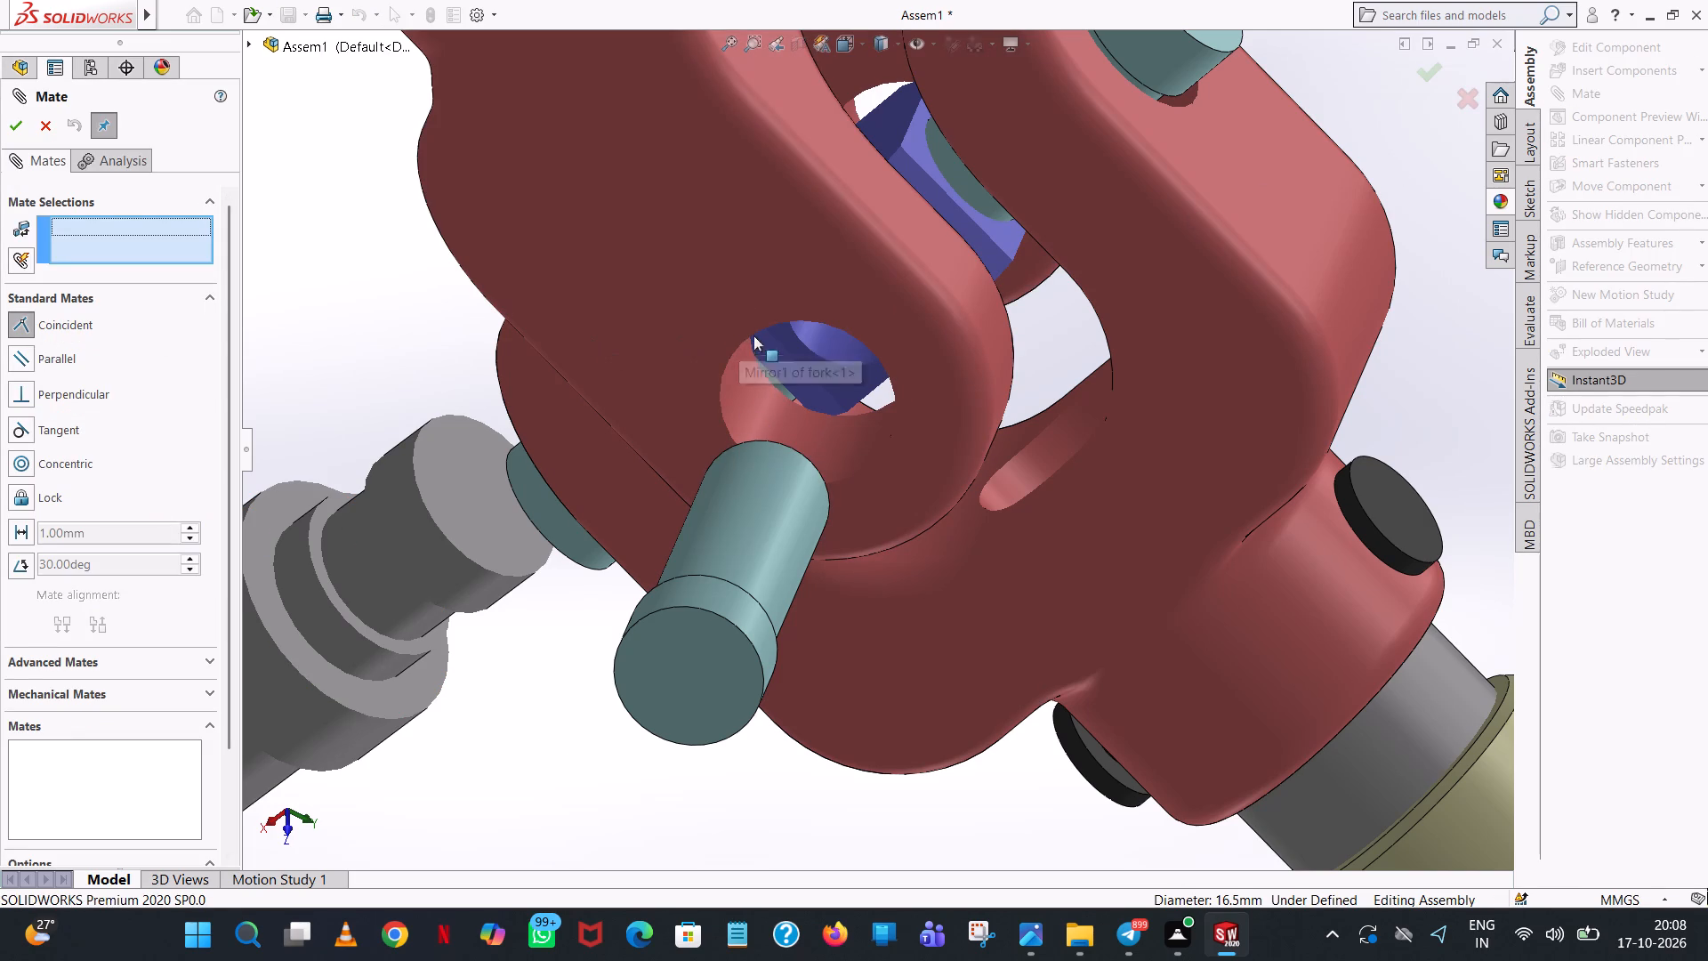
click(751, 332)
middle_drag(751, 339, 584, 472)
scroll(590, 472, down, 4)
scroll(319, 610, up, 6)
middle_drag(374, 670, 316, 710)
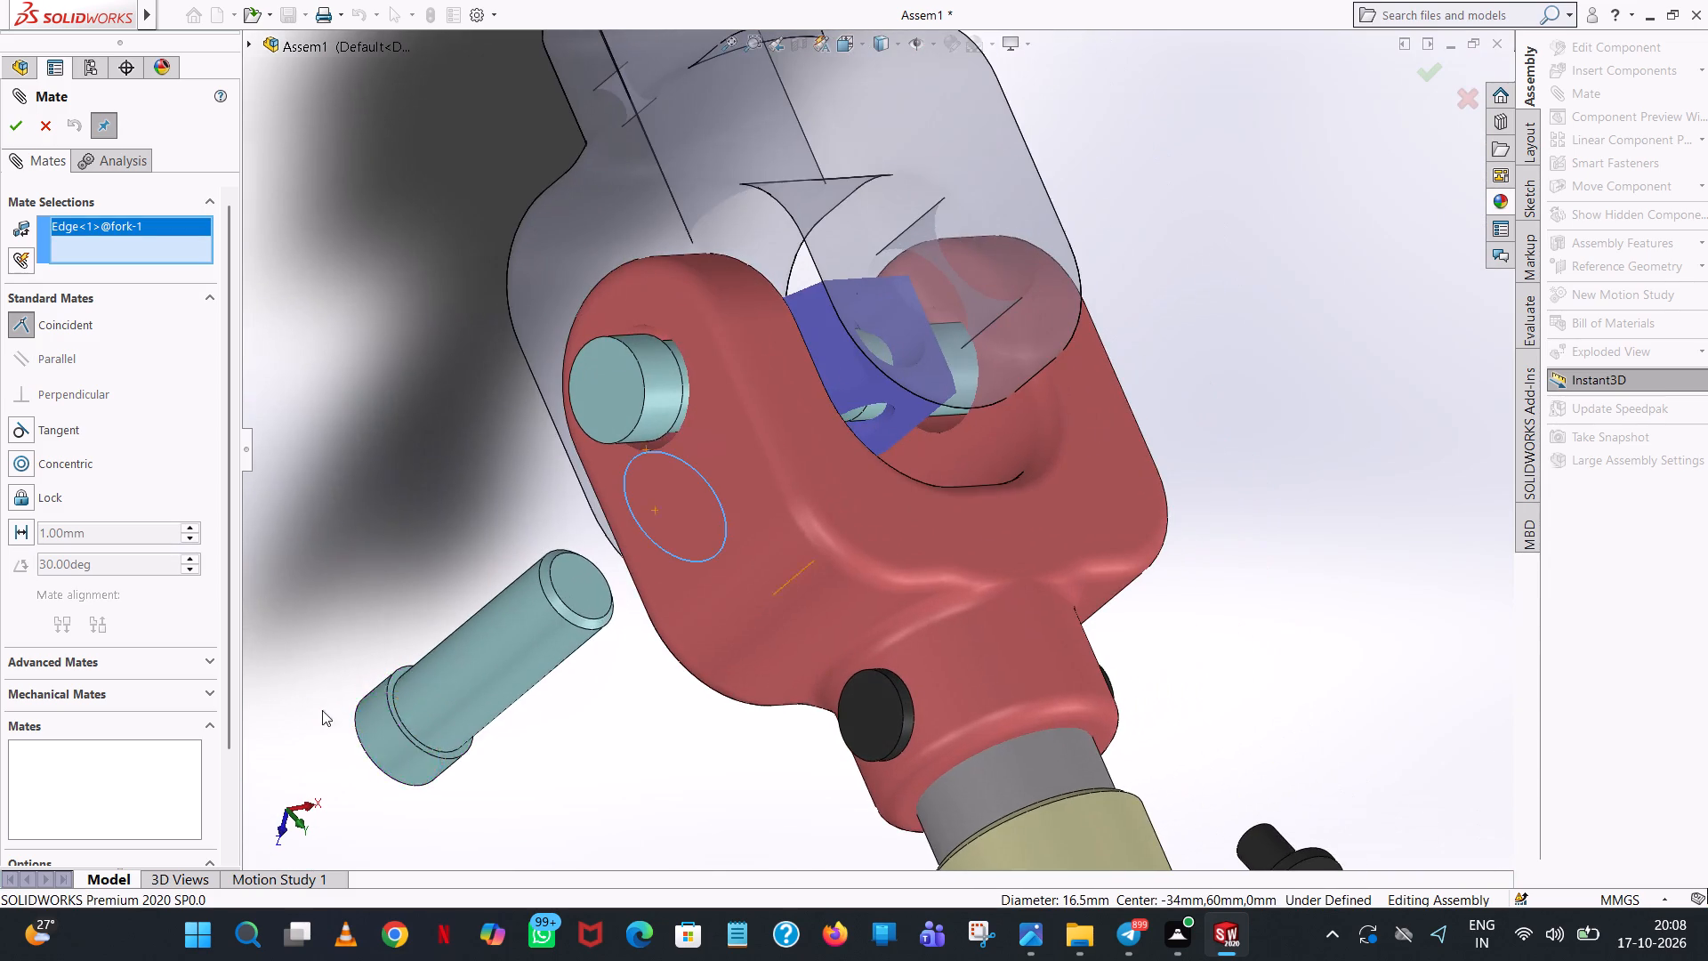
scroll(407, 710, down, 6)
click(600, 478)
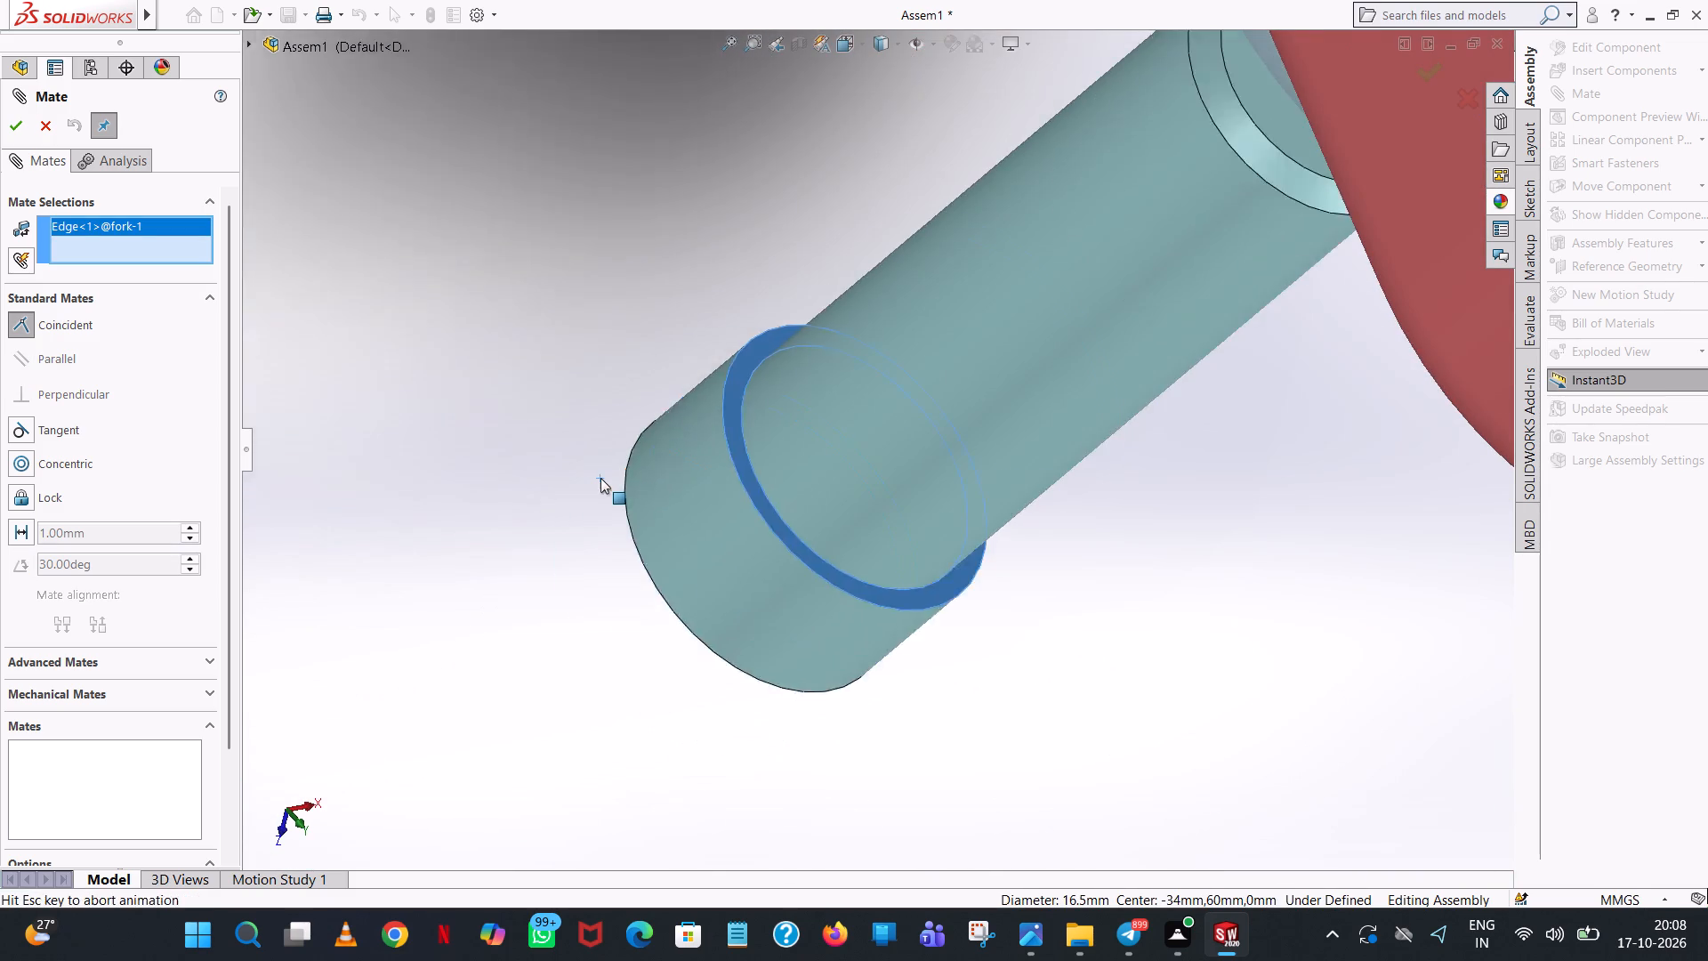
click(580, 502)
Move the loose bolt<2> a short distance sideways, clear of the fork ears and the unmated shaft.
scroll(608, 504, up, 13)
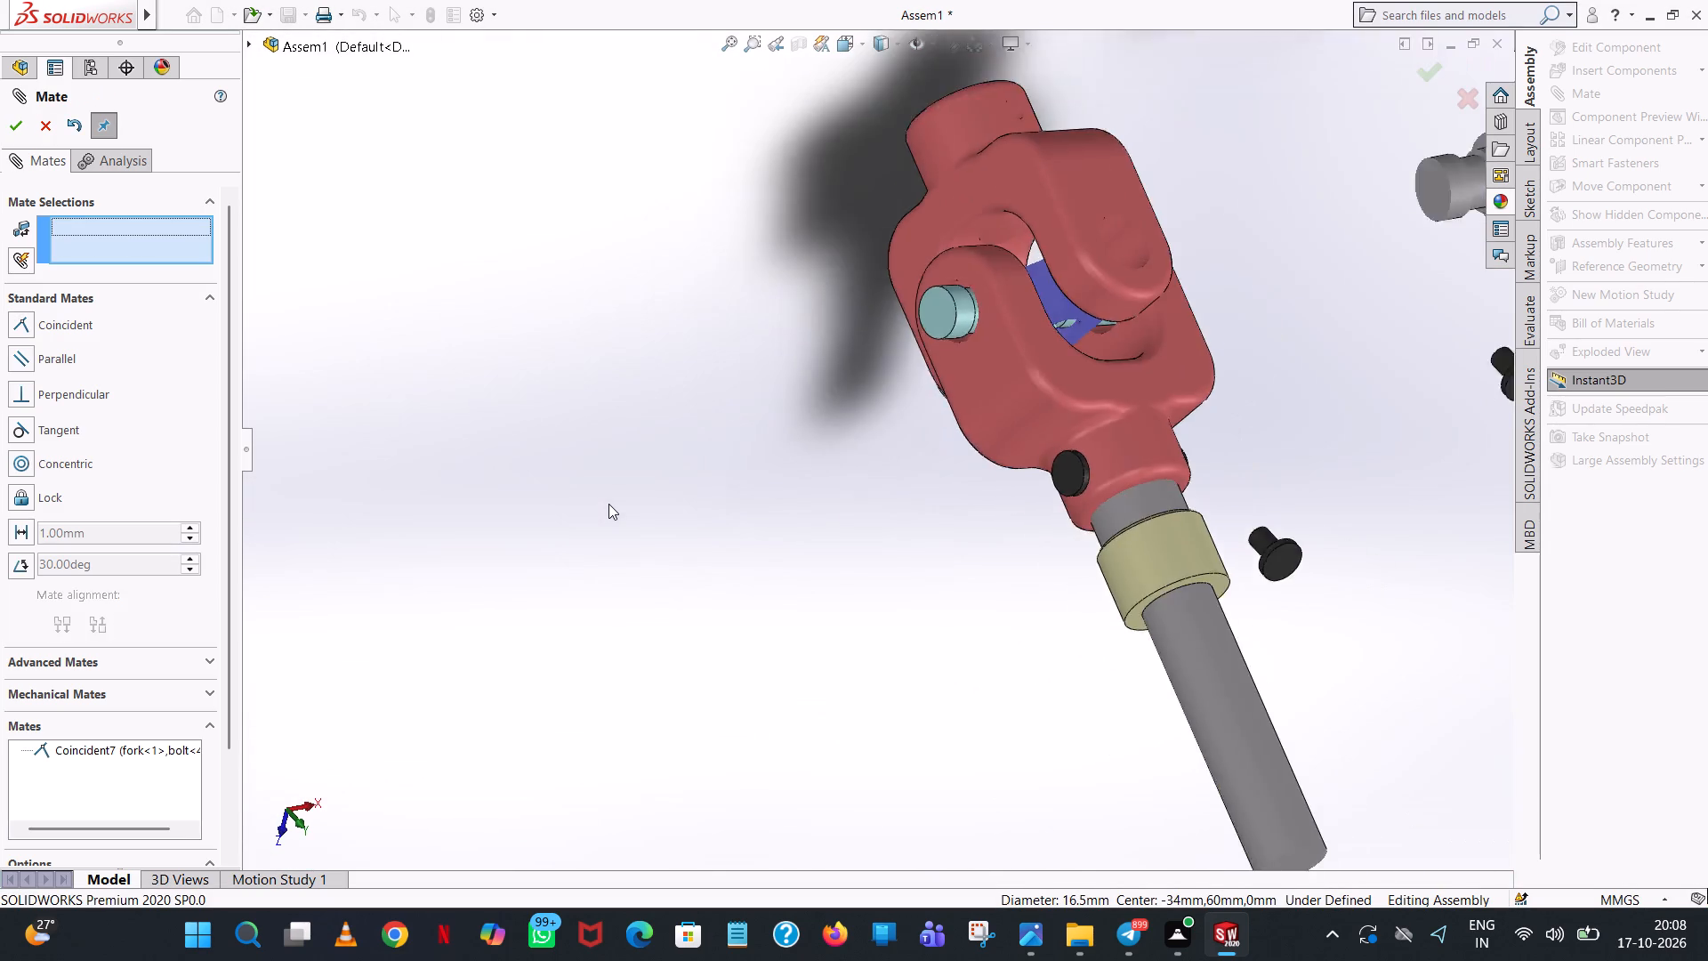
scroll(608, 504, up, 2)
middle_drag(779, 491, 1156, 388)
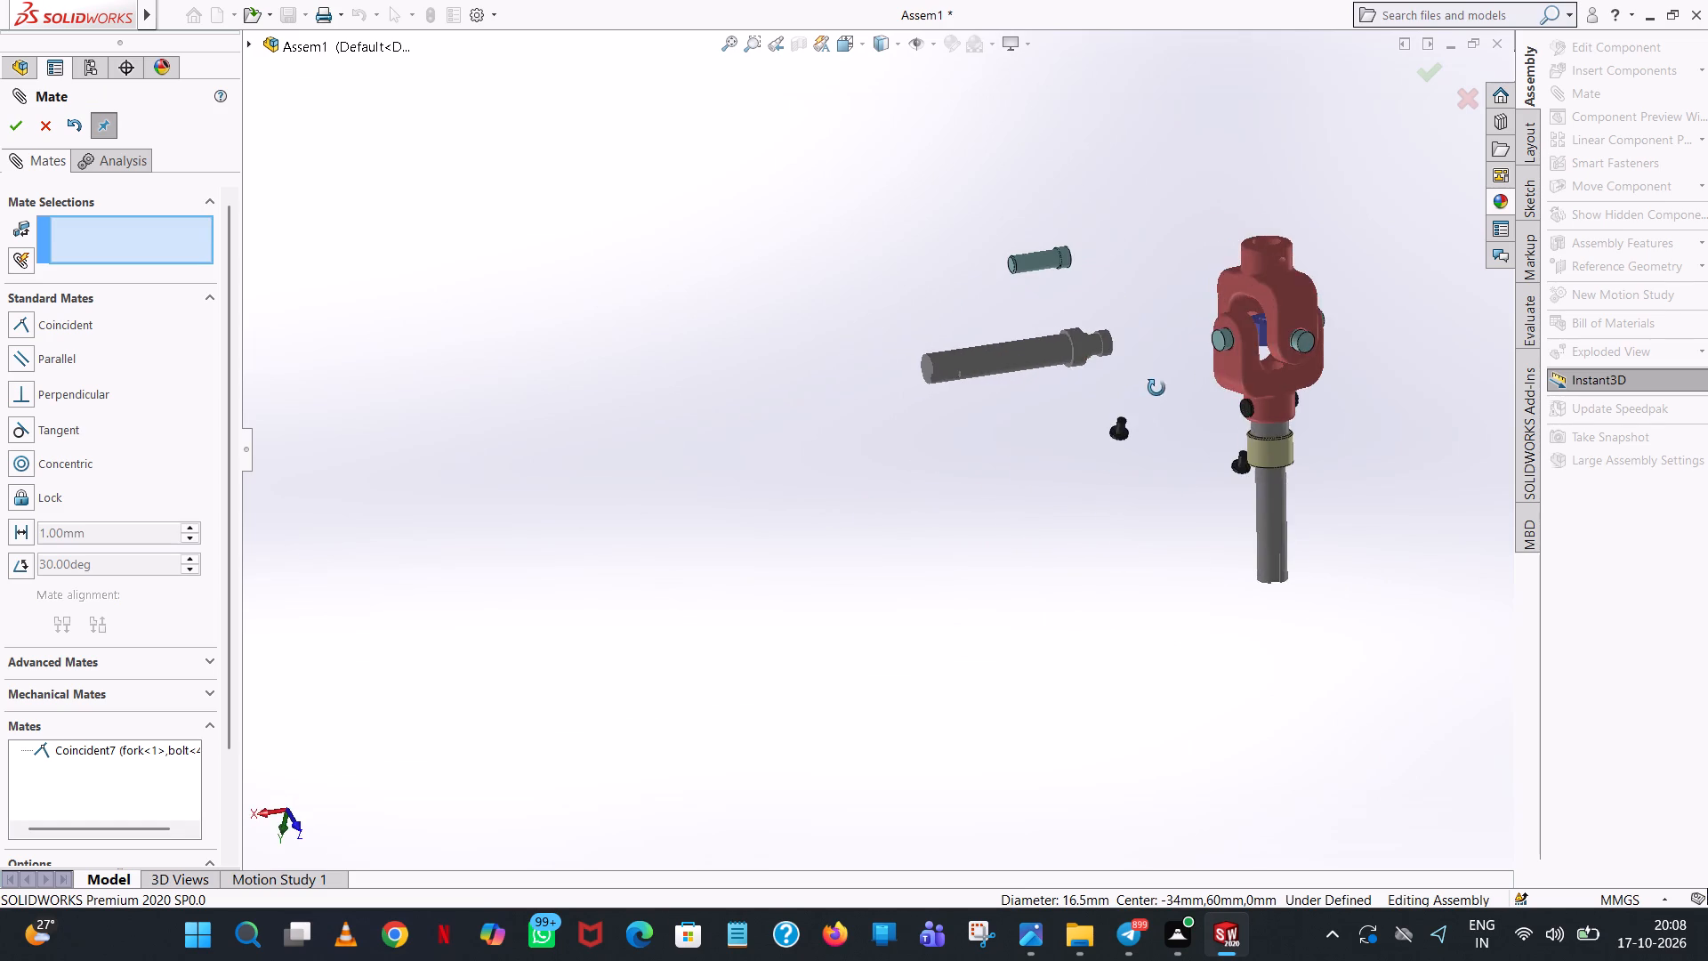
middle_drag(1156, 388, 838, 792)
scroll(838, 781, up, 1)
middle_drag(1040, 567, 1054, 643)
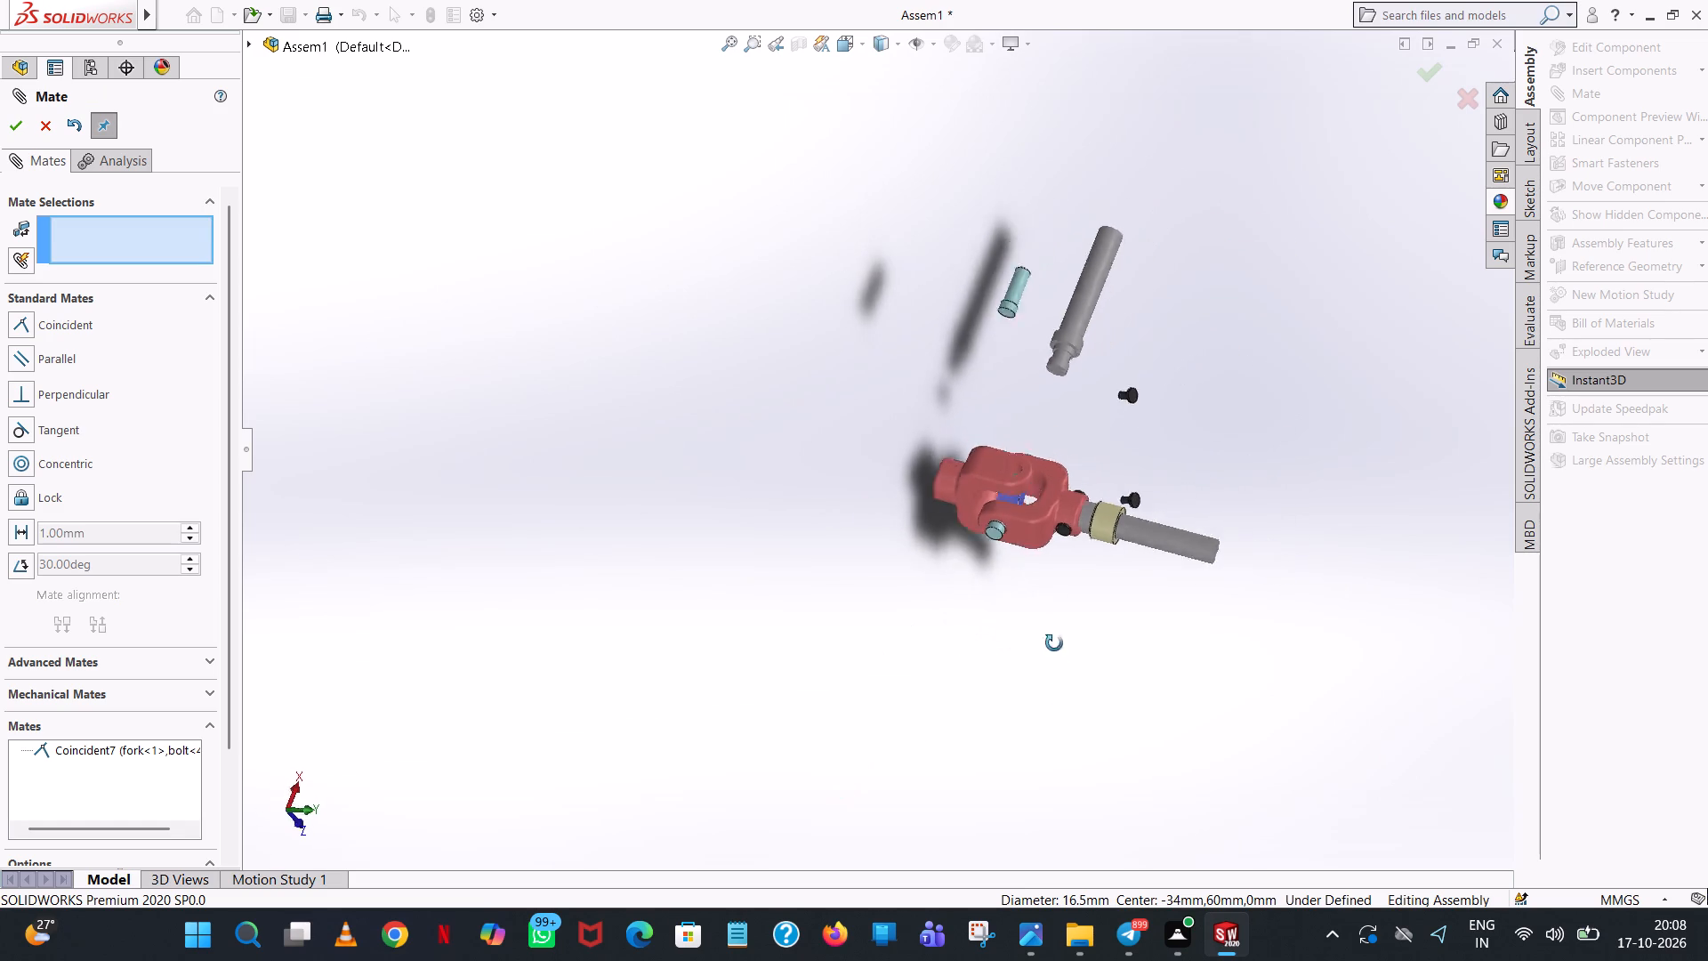
middle_drag(1054, 643, 1064, 747)
scroll(1109, 367, down, 3)
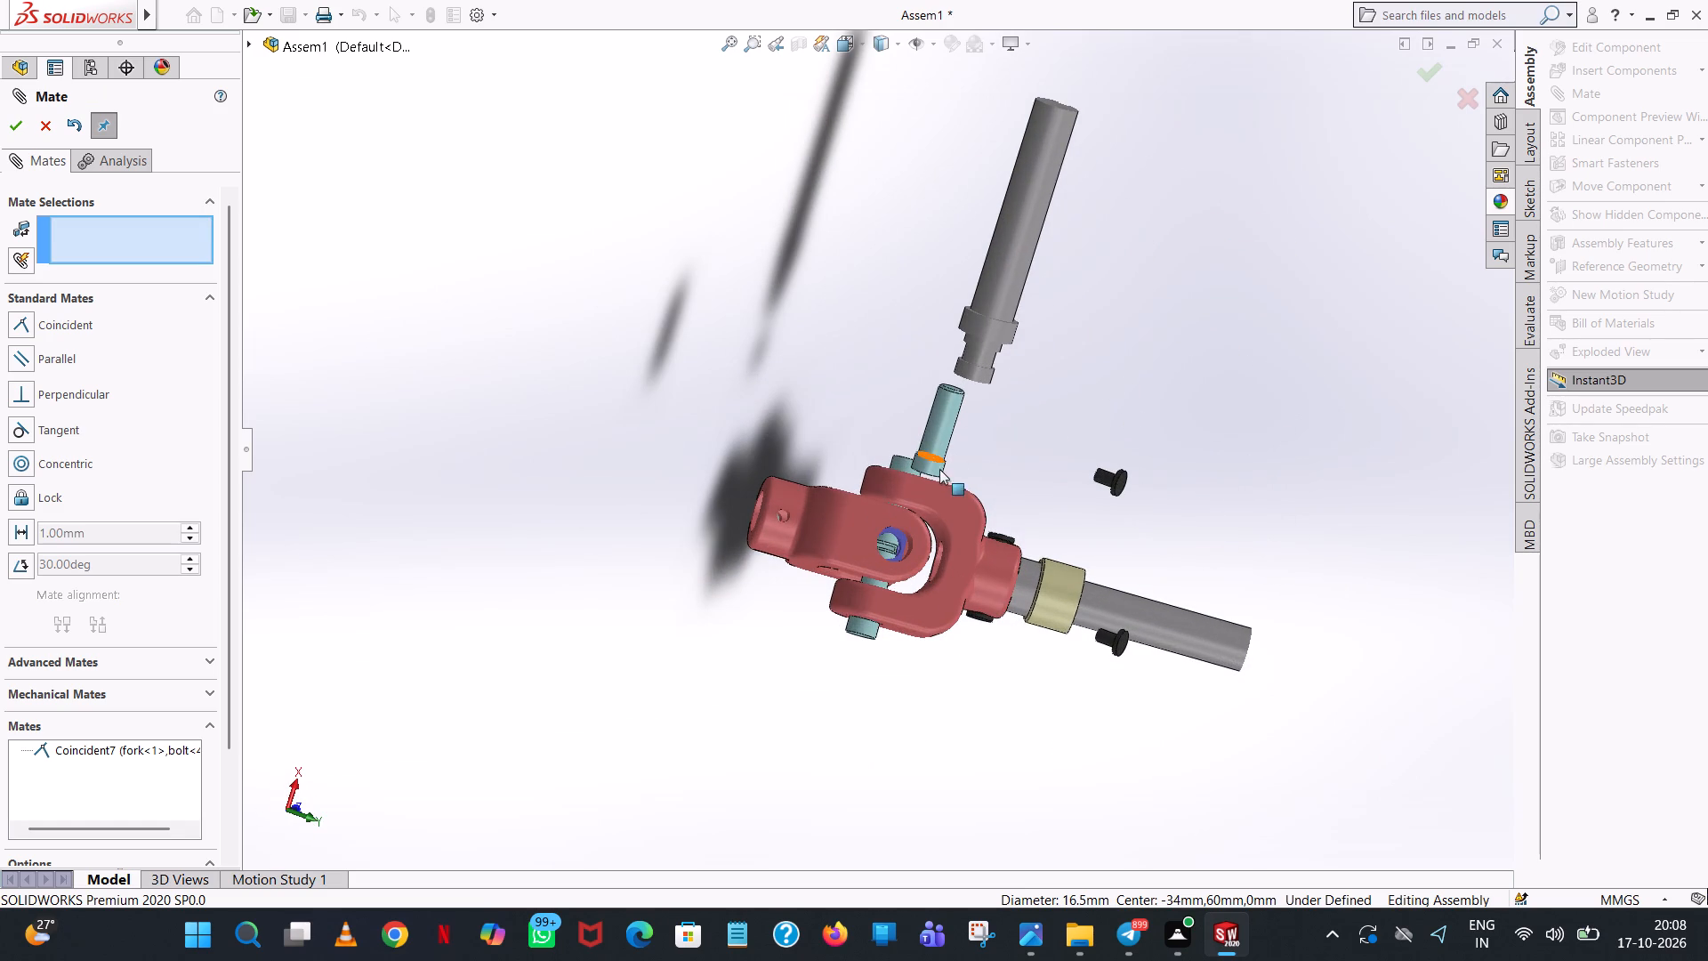
drag(939, 471, 847, 458)
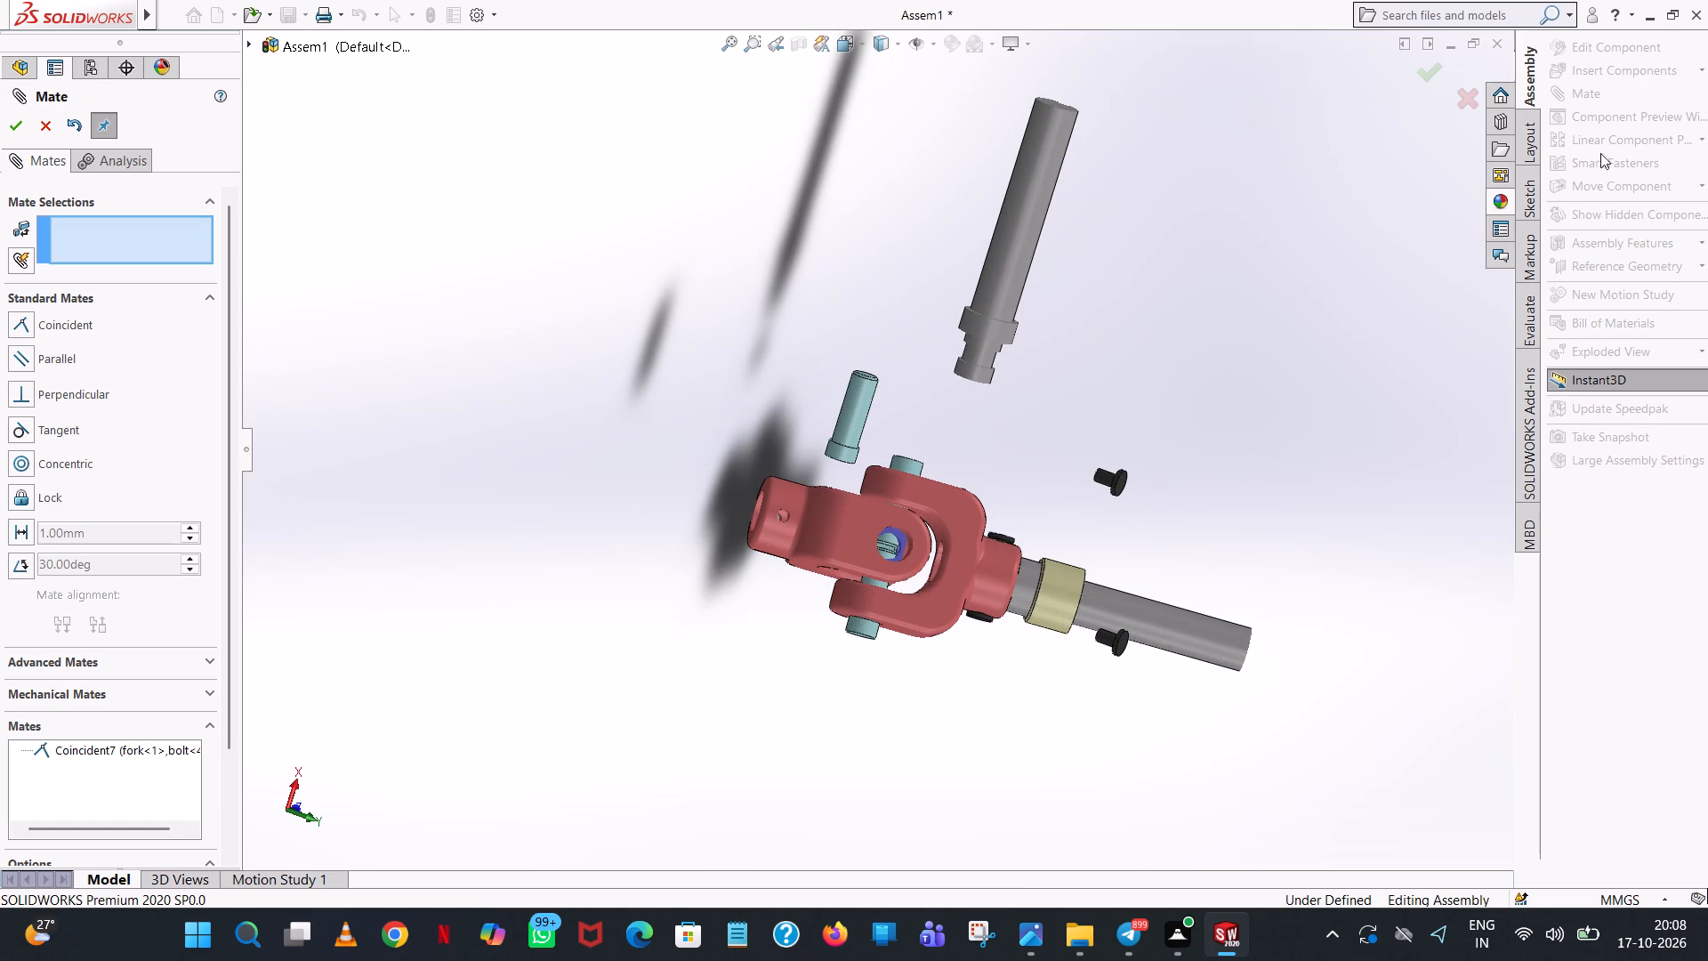
click(12, 129)
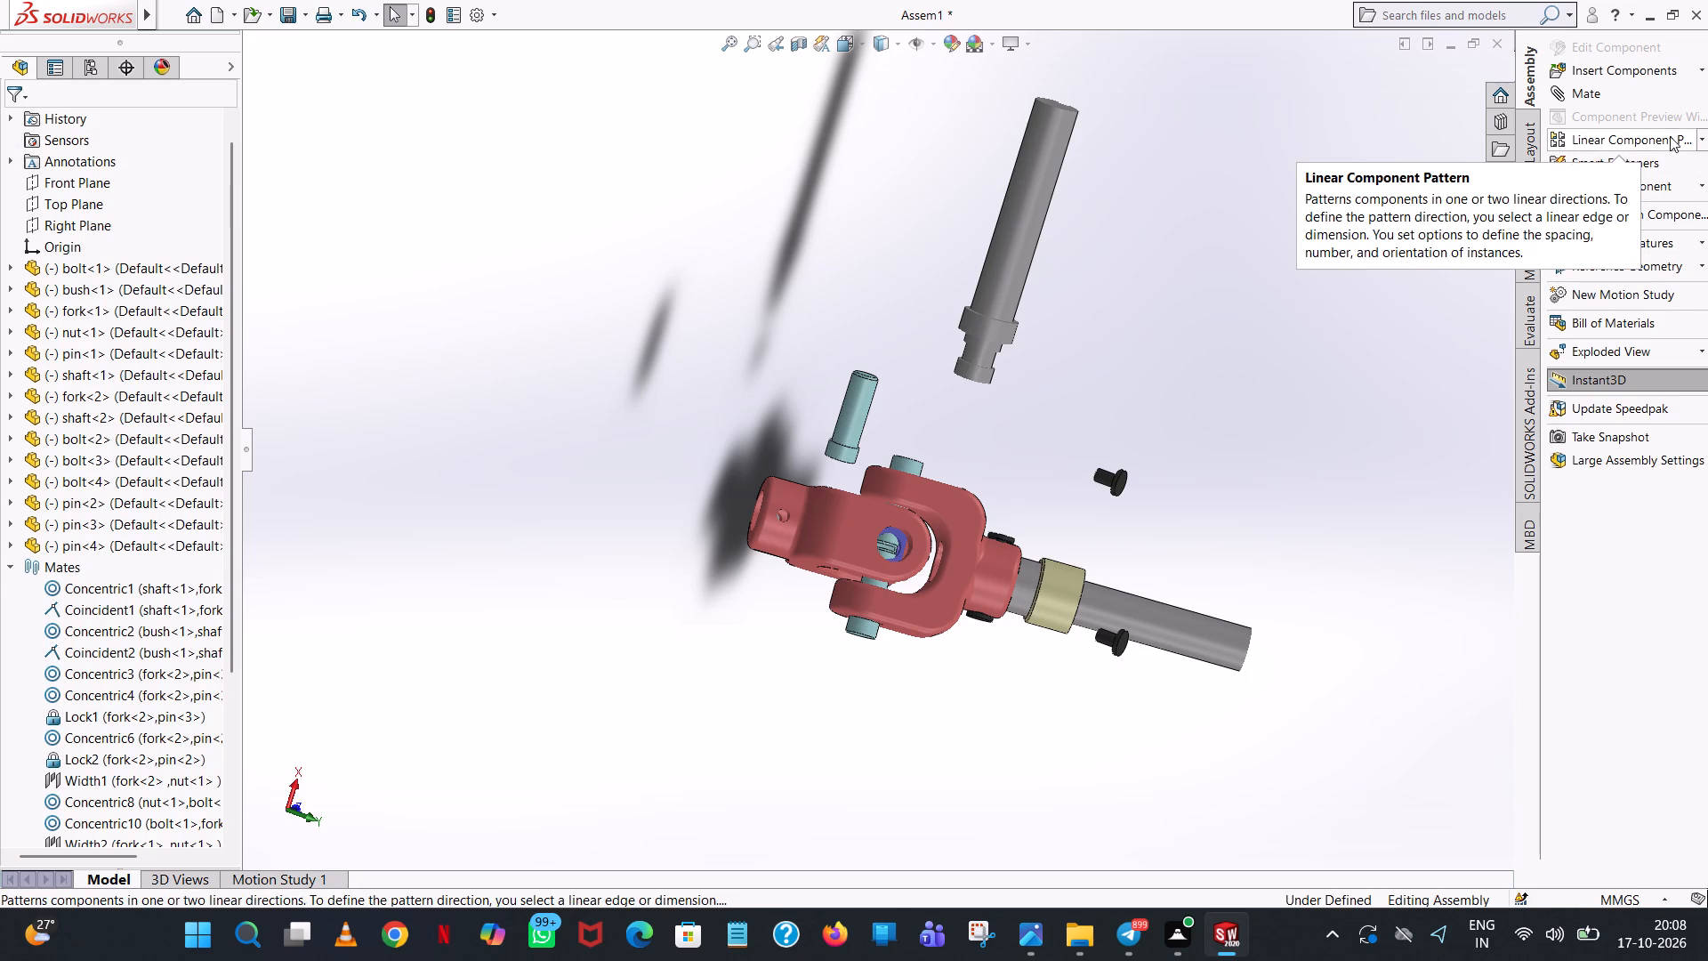
Rotate bolt<2> freely until its head faces away from the forks and its shank points towards fork<1>'s open ear hole.
click(1704, 183)
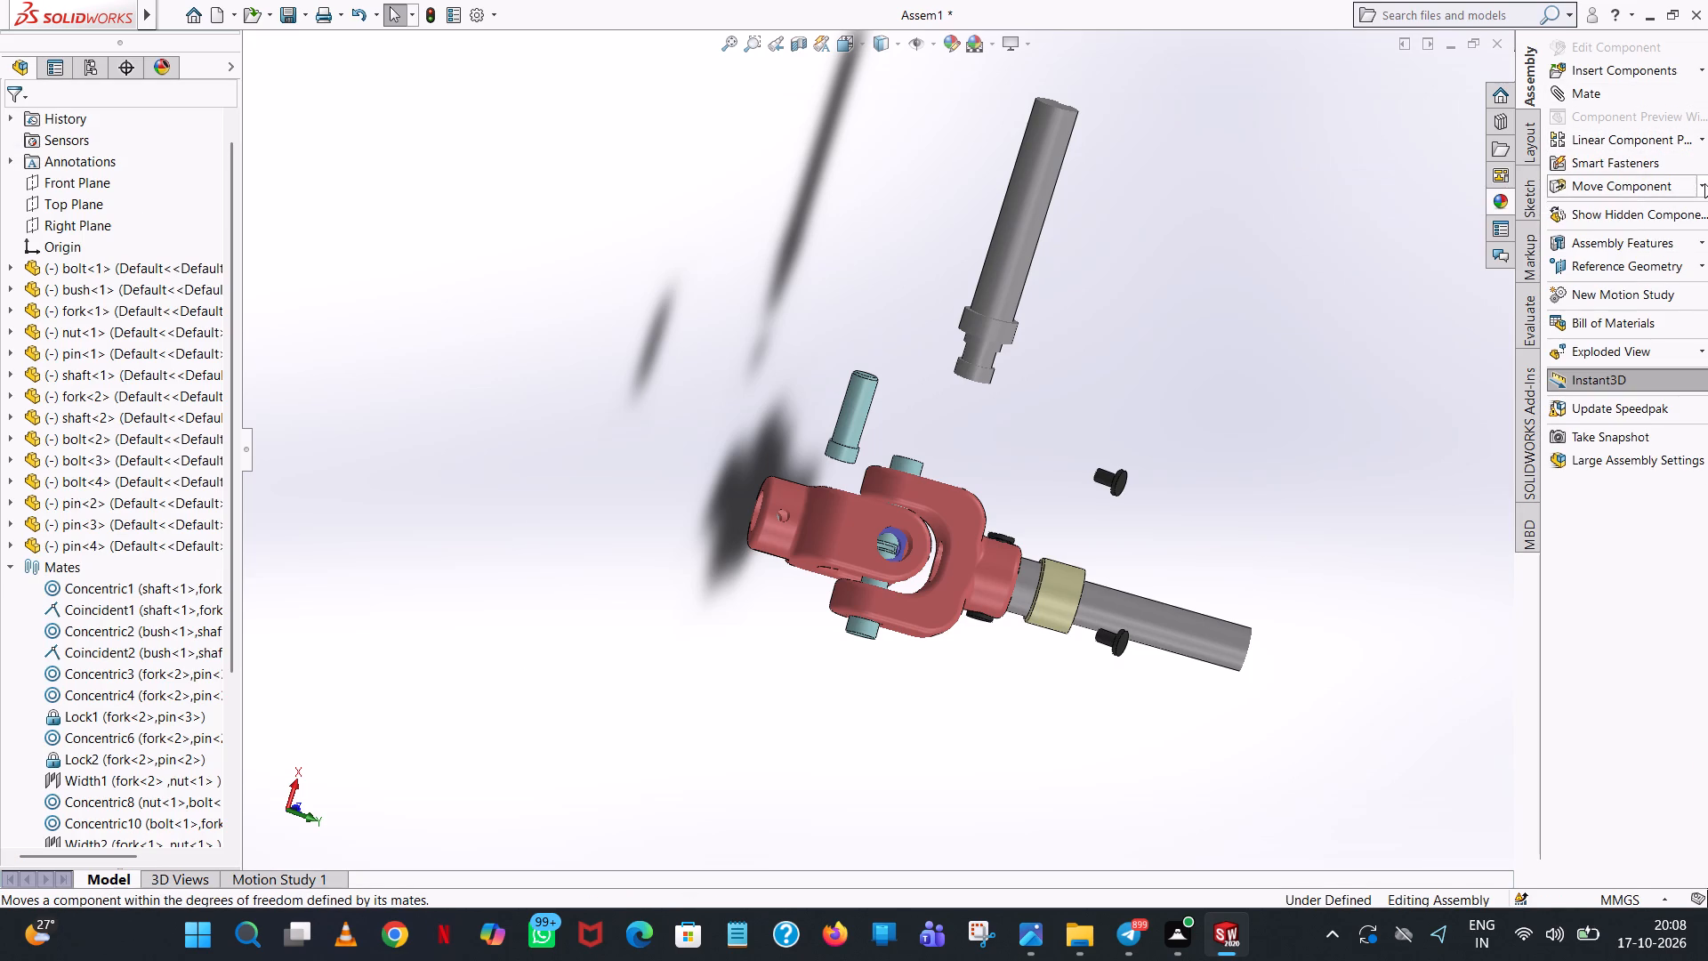
click(1634, 220)
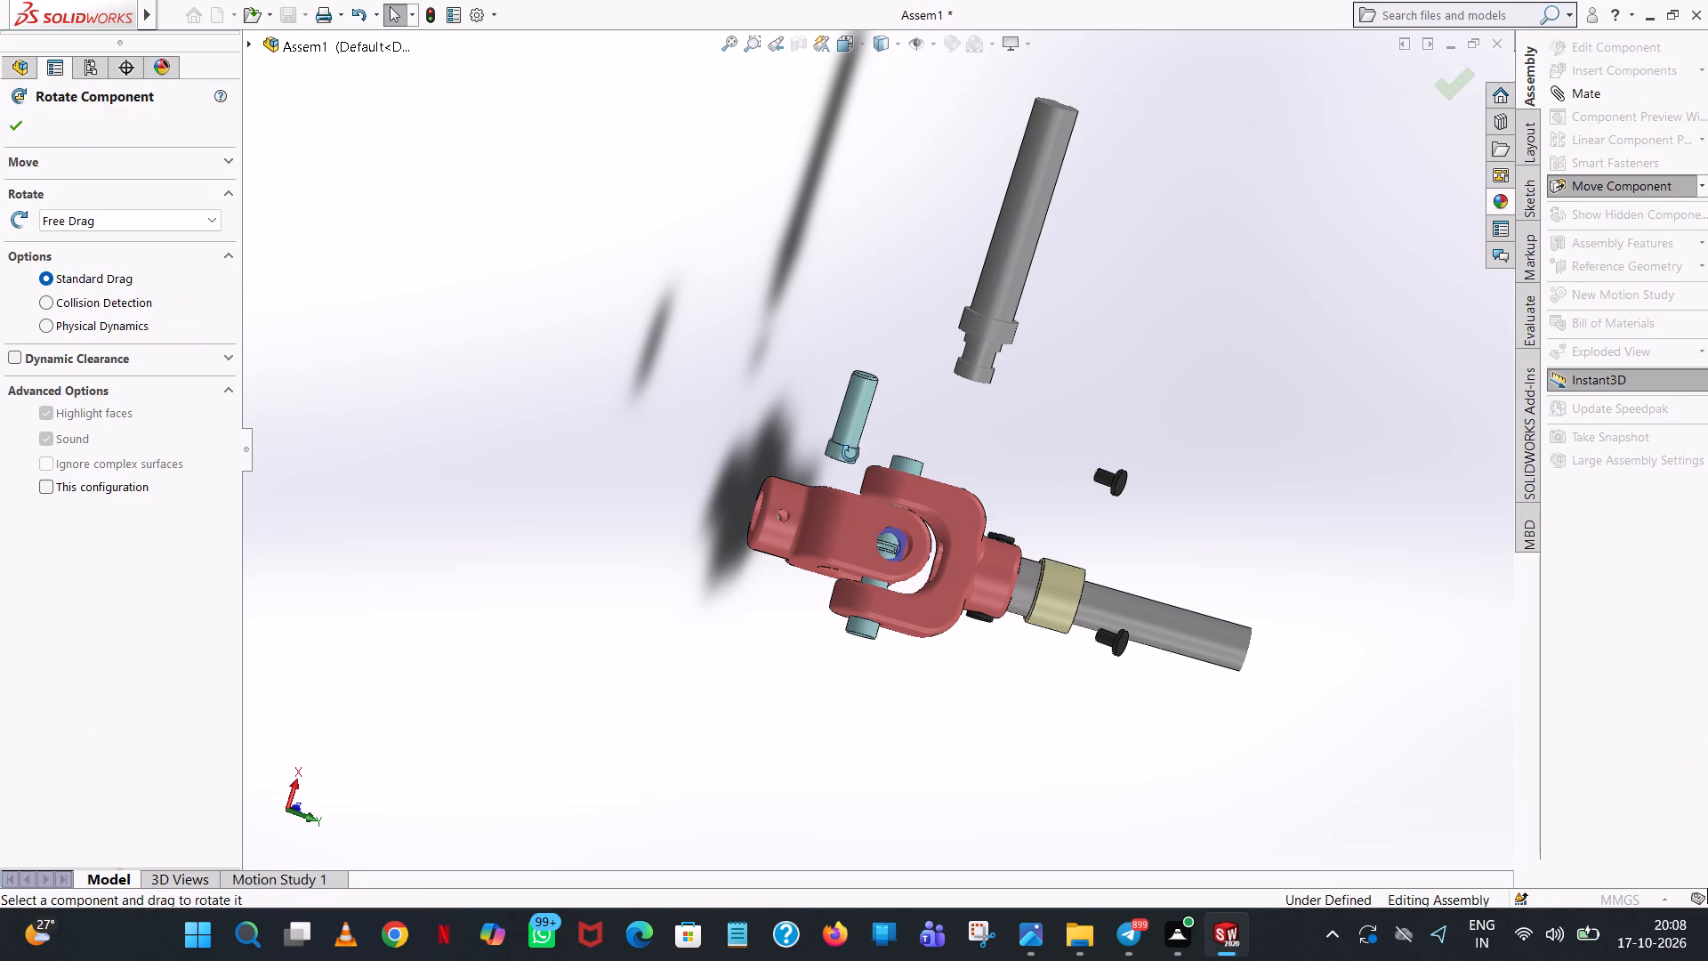
drag(850, 454, 338, 174)
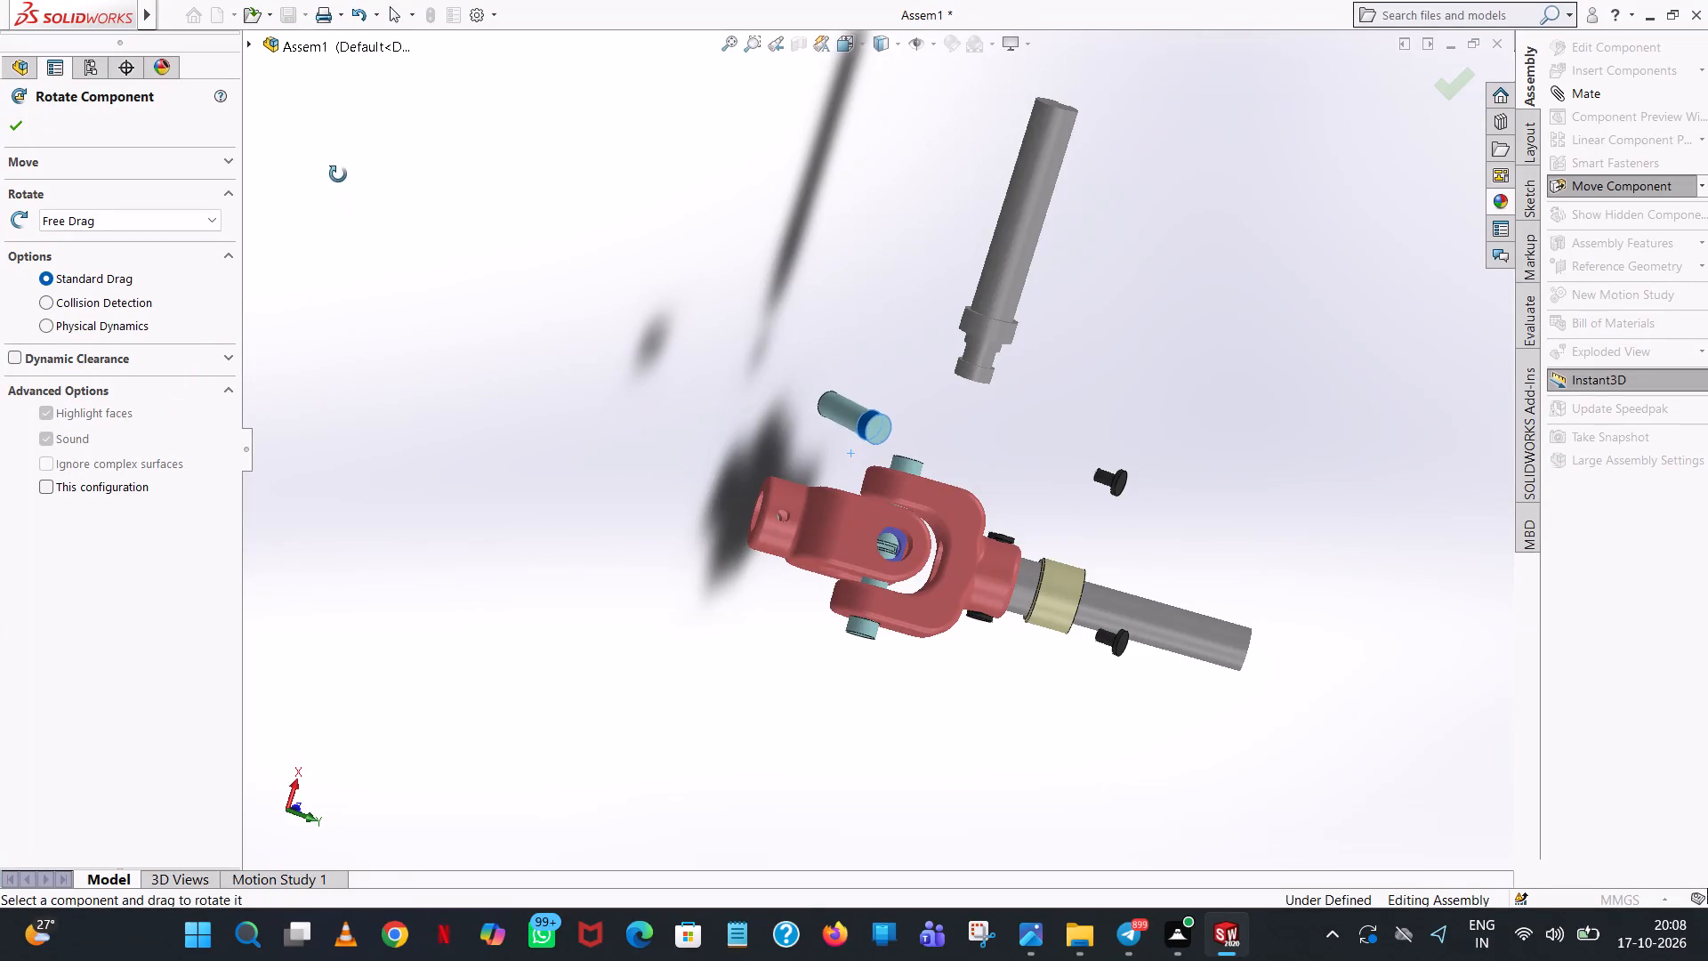
drag(338, 174, 333, 156)
drag(935, 462, 881, 339)
middle_drag(854, 411, 864, 256)
scroll(852, 410, up, 1)
scroll(862, 257, up, 1)
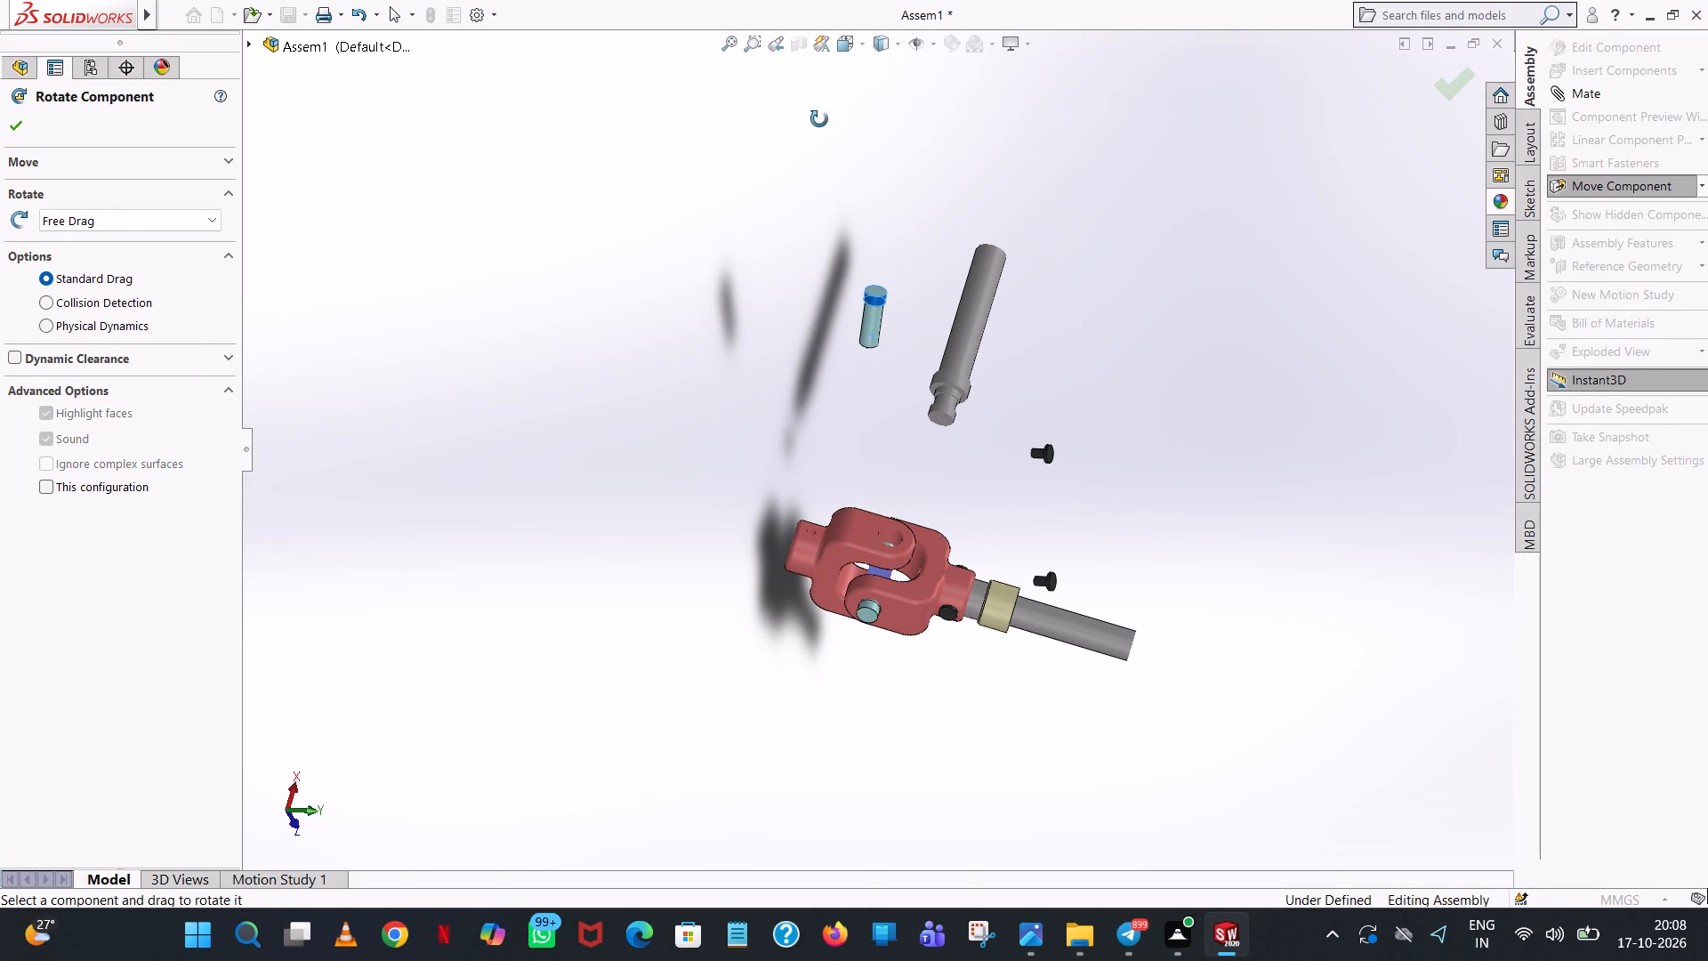
click(17, 134)
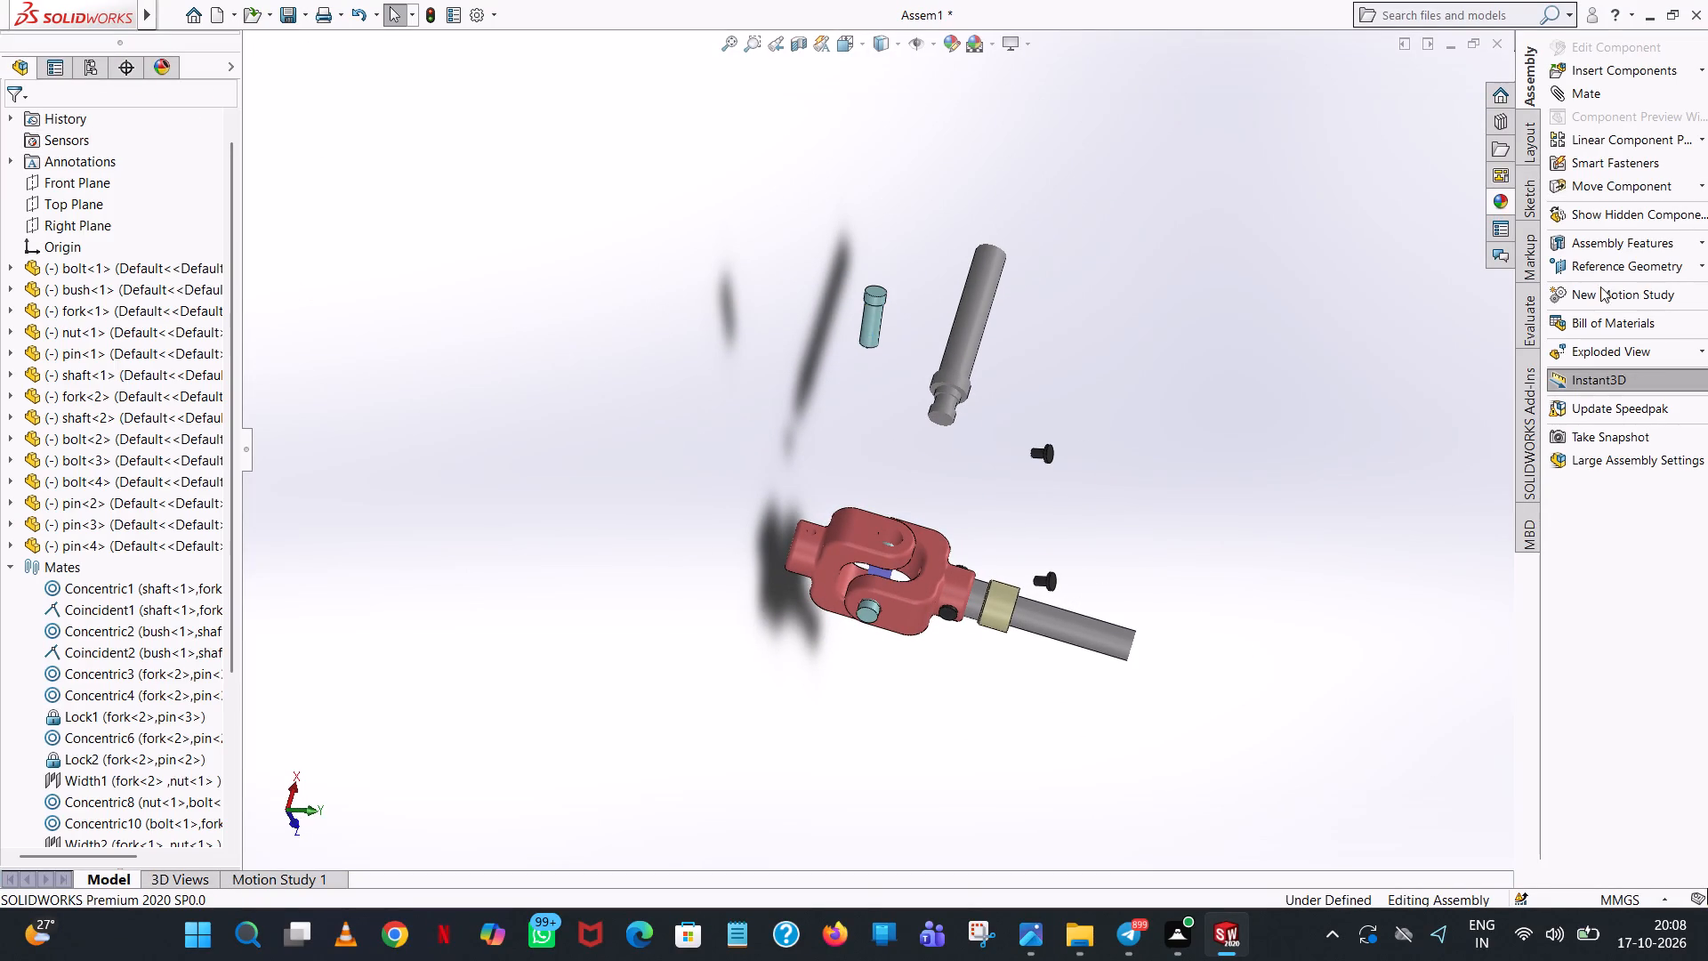
Apply a Concentric mate between the cylindrical shank of bolt<2> and the empty ear hole of fork<1>.
click(1590, 91)
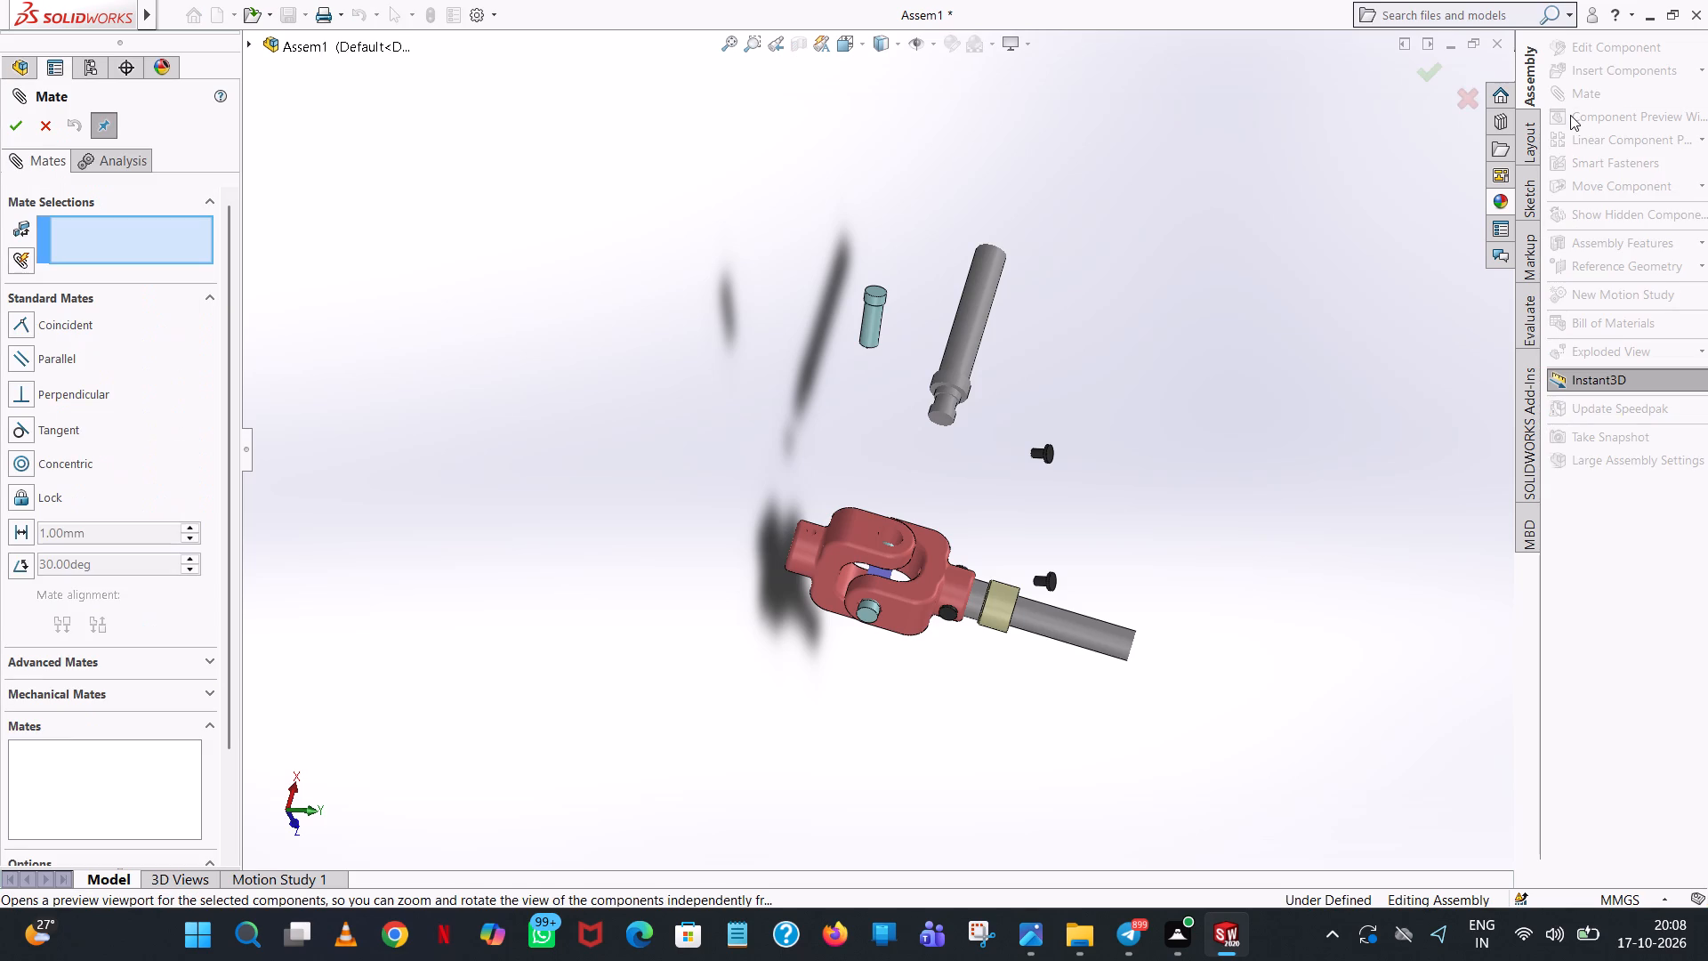
click(1707, 0)
drag(1707, 0, 1707, 21)
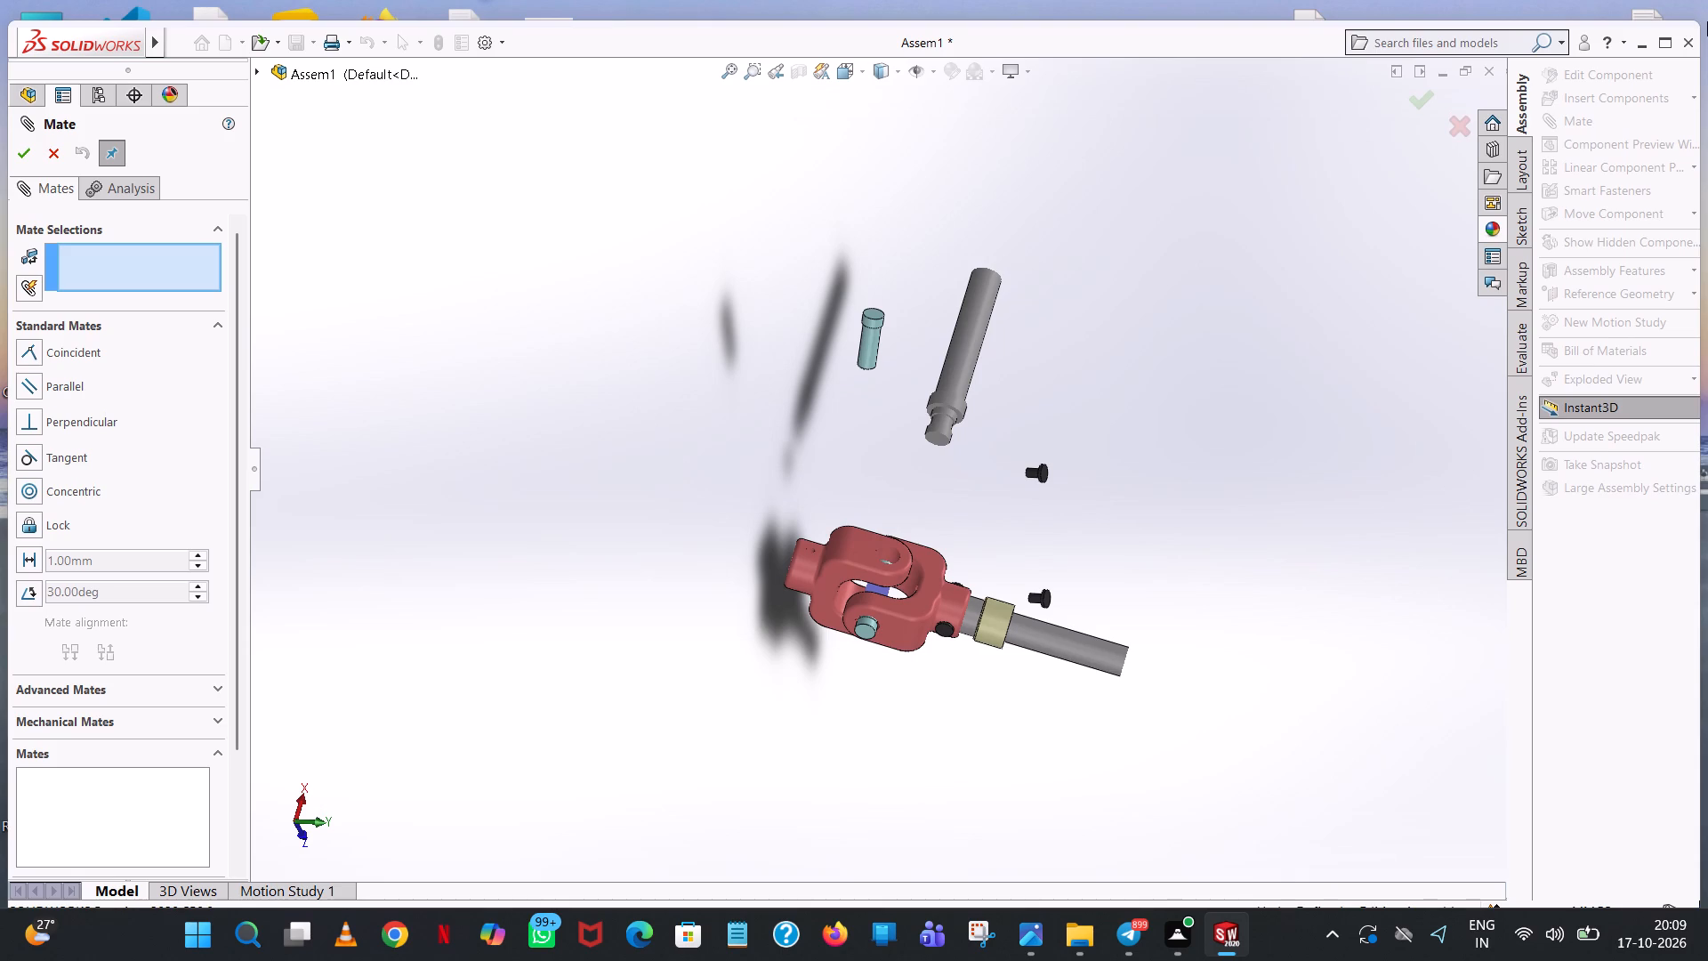
drag(1707, 21, 1707, 28)
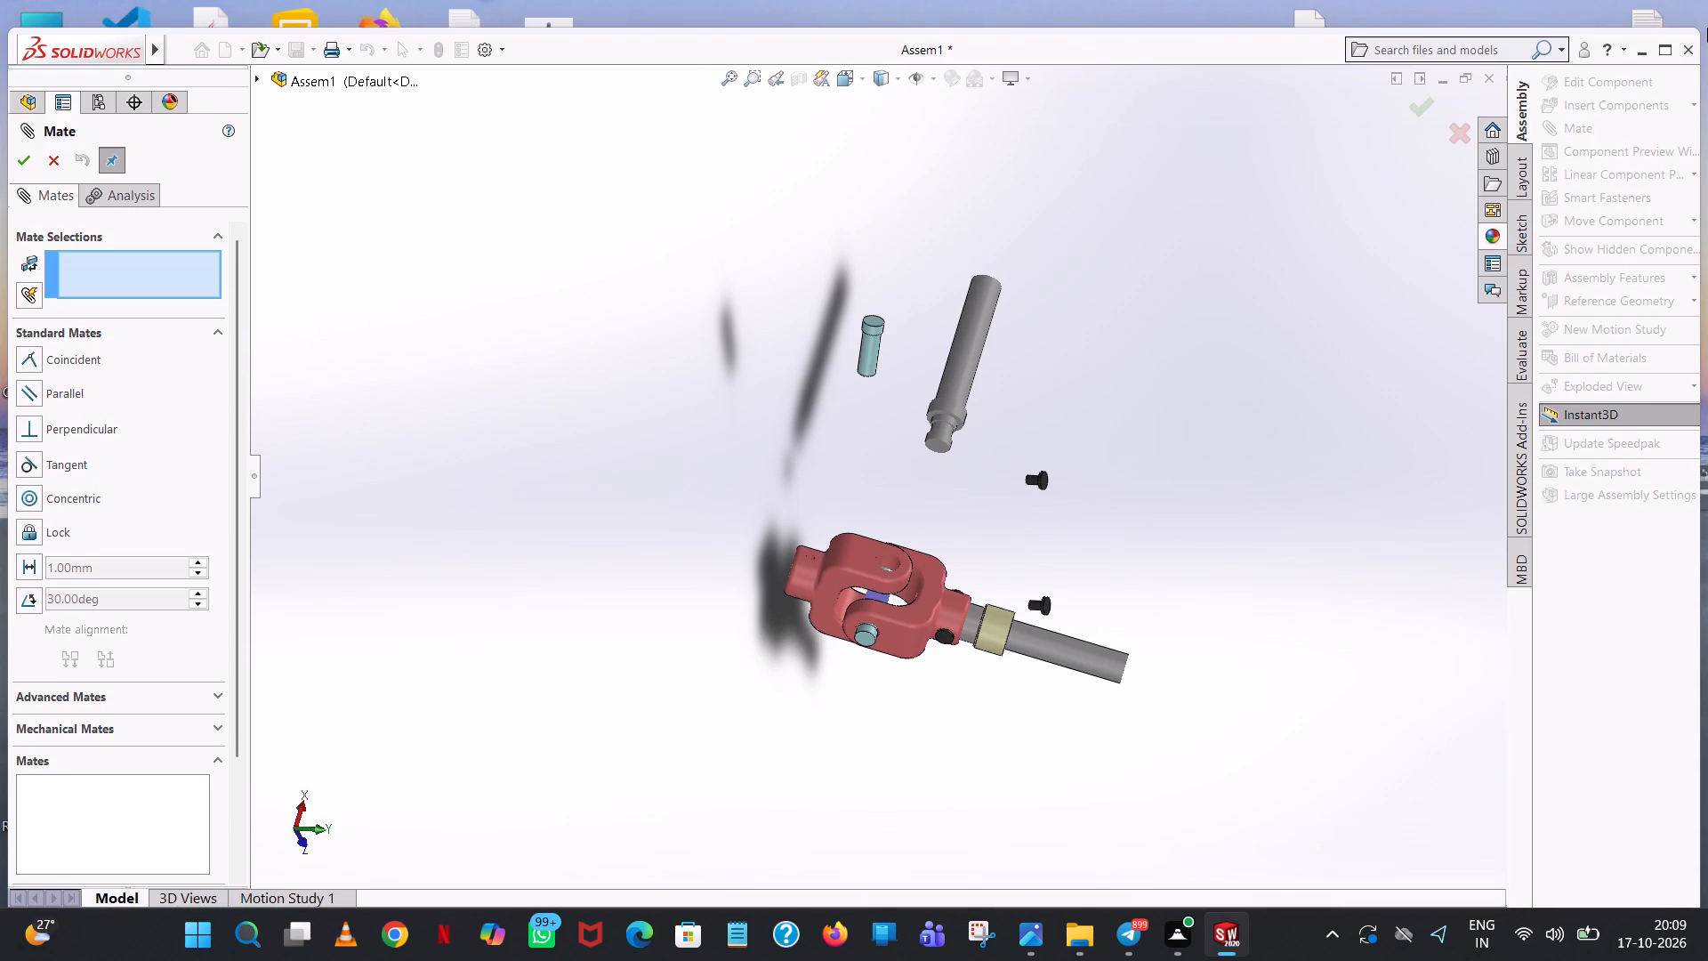
drag(1707, 28, 1707, 29)
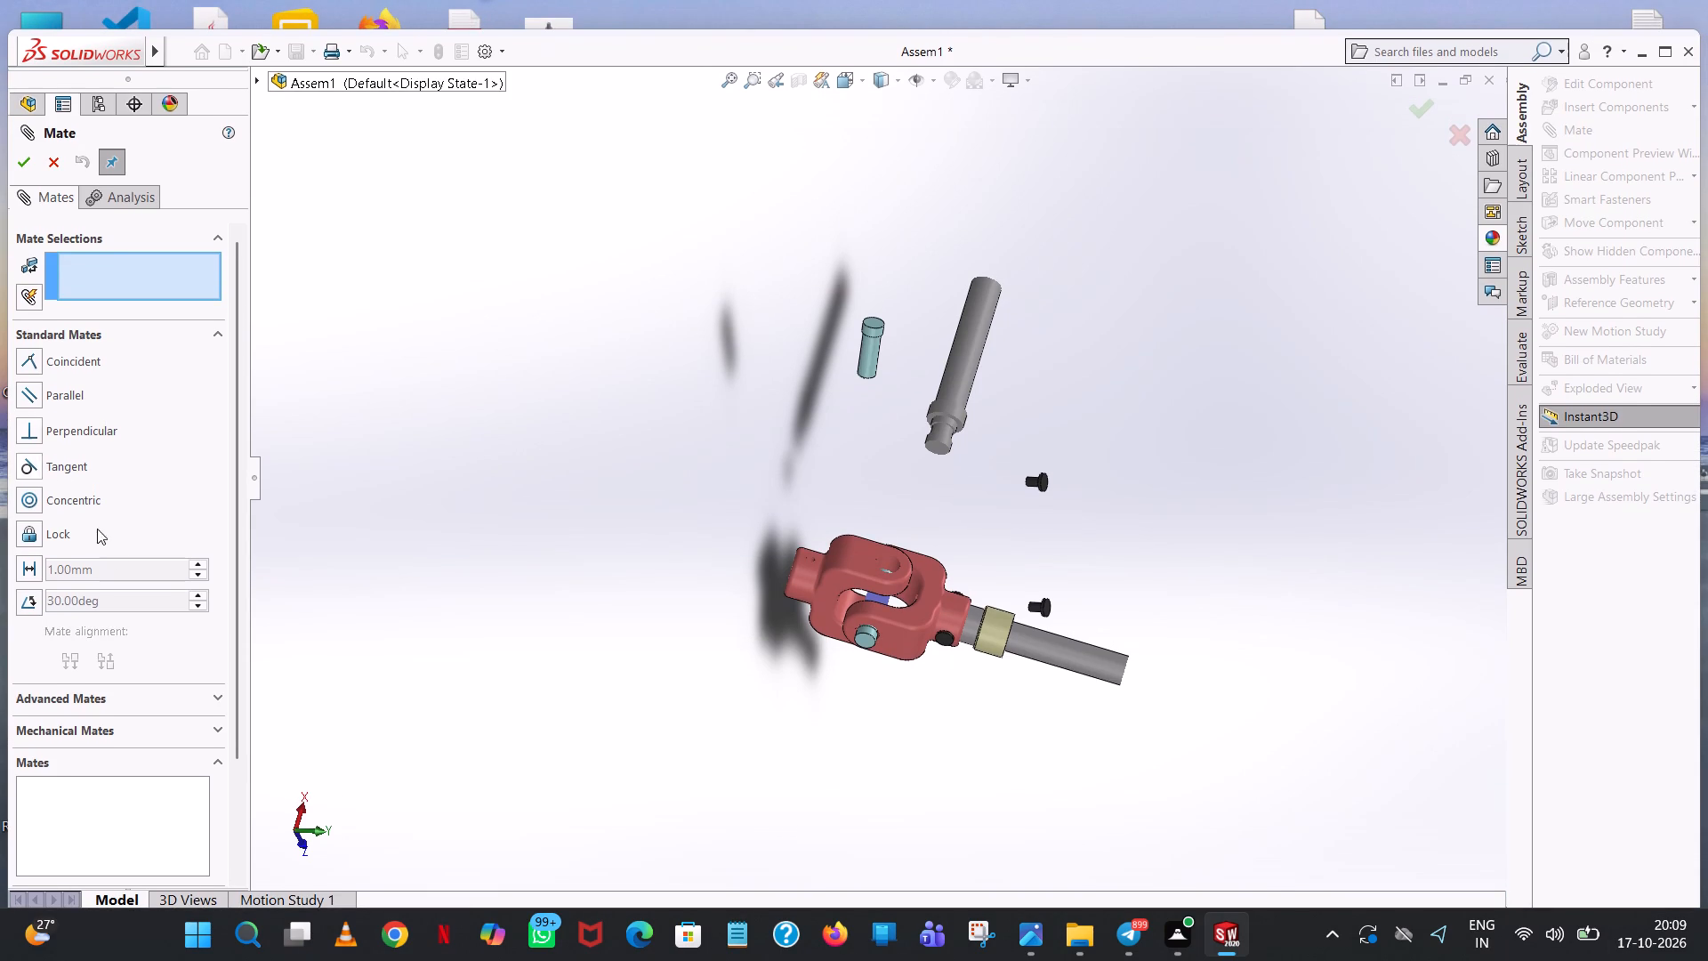
click(68, 499)
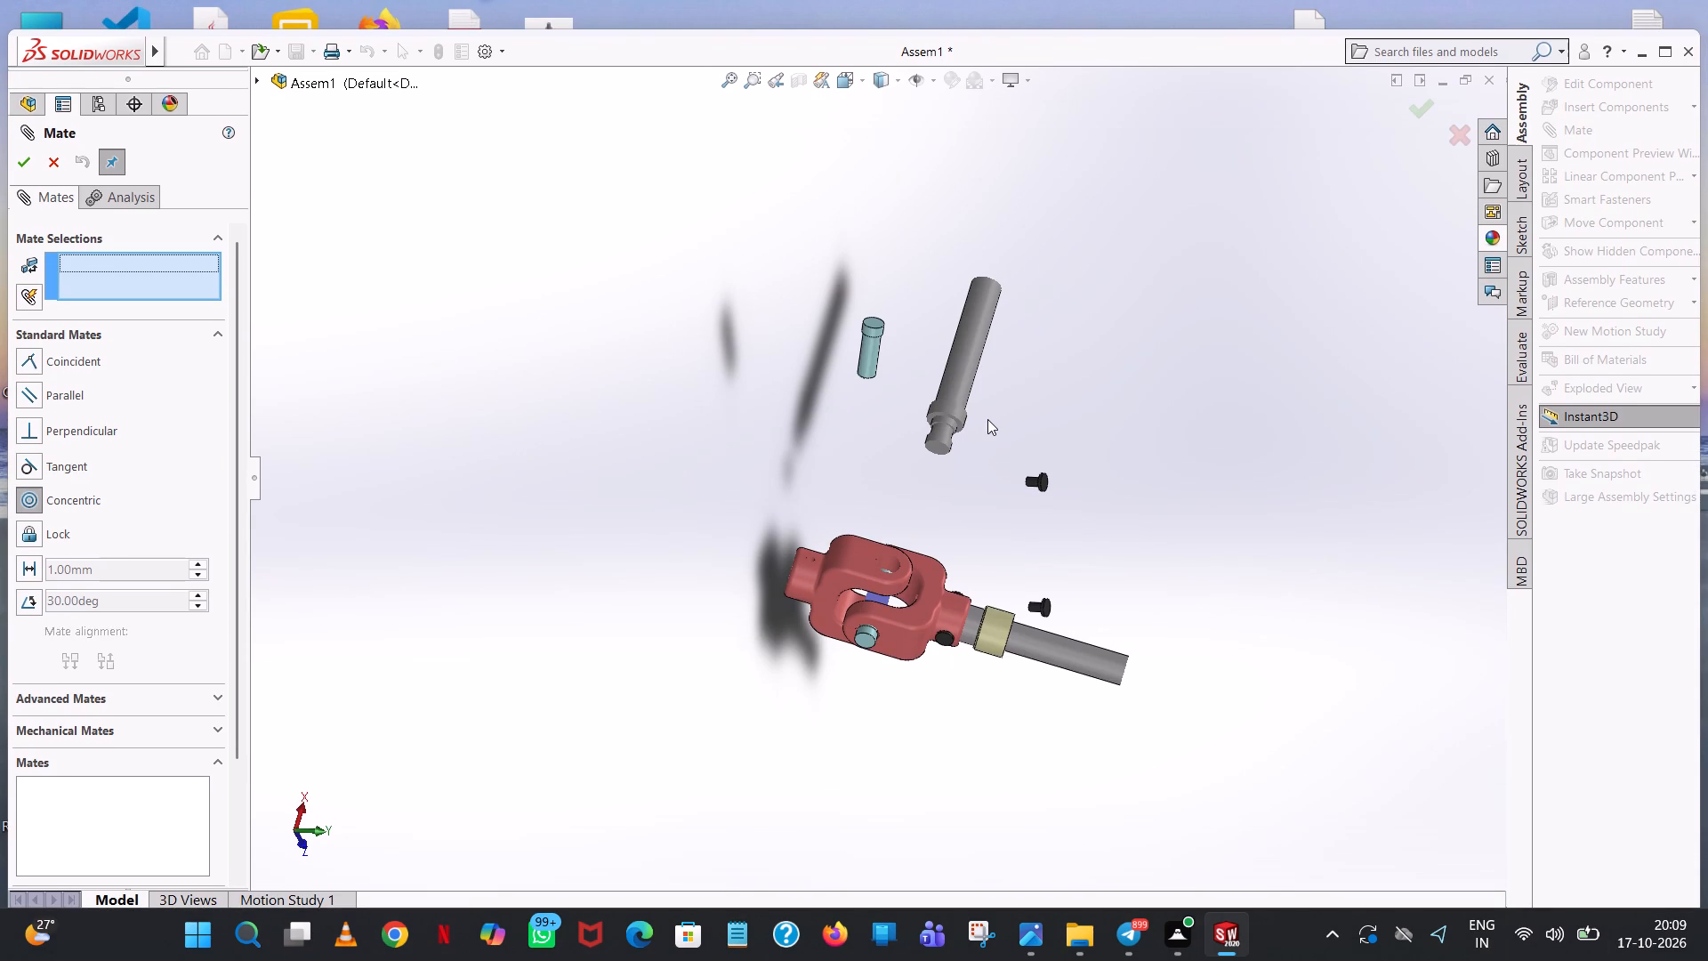
scroll(987, 419, down, 3)
click(758, 337)
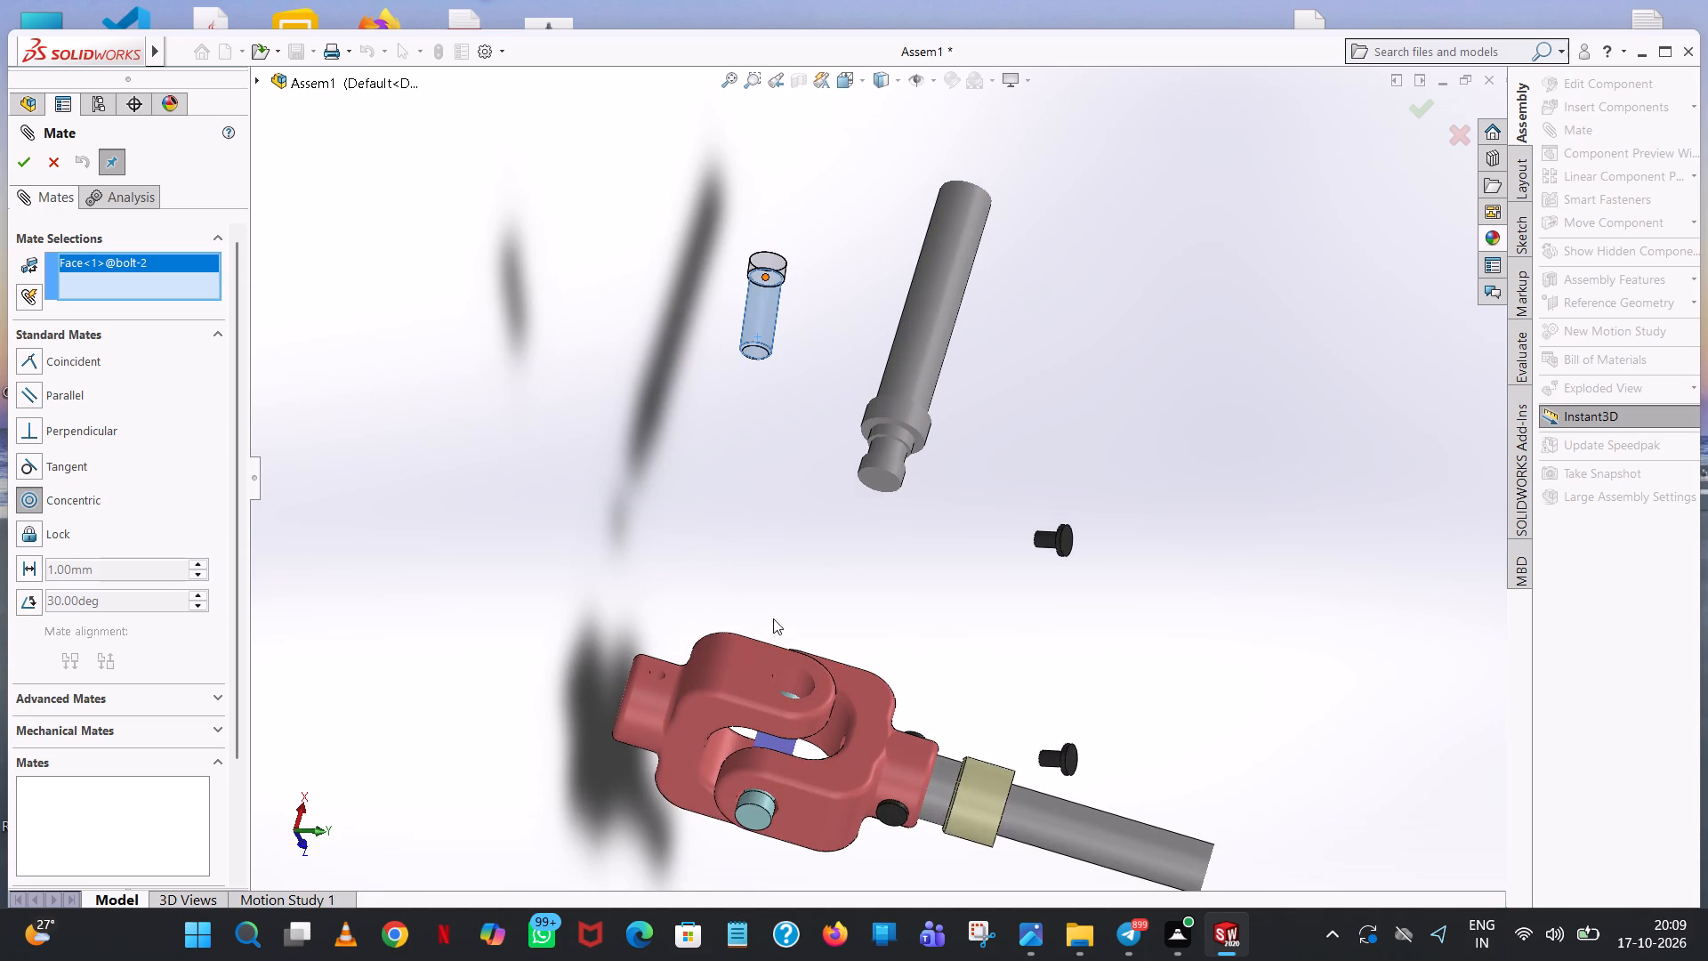
click(798, 674)
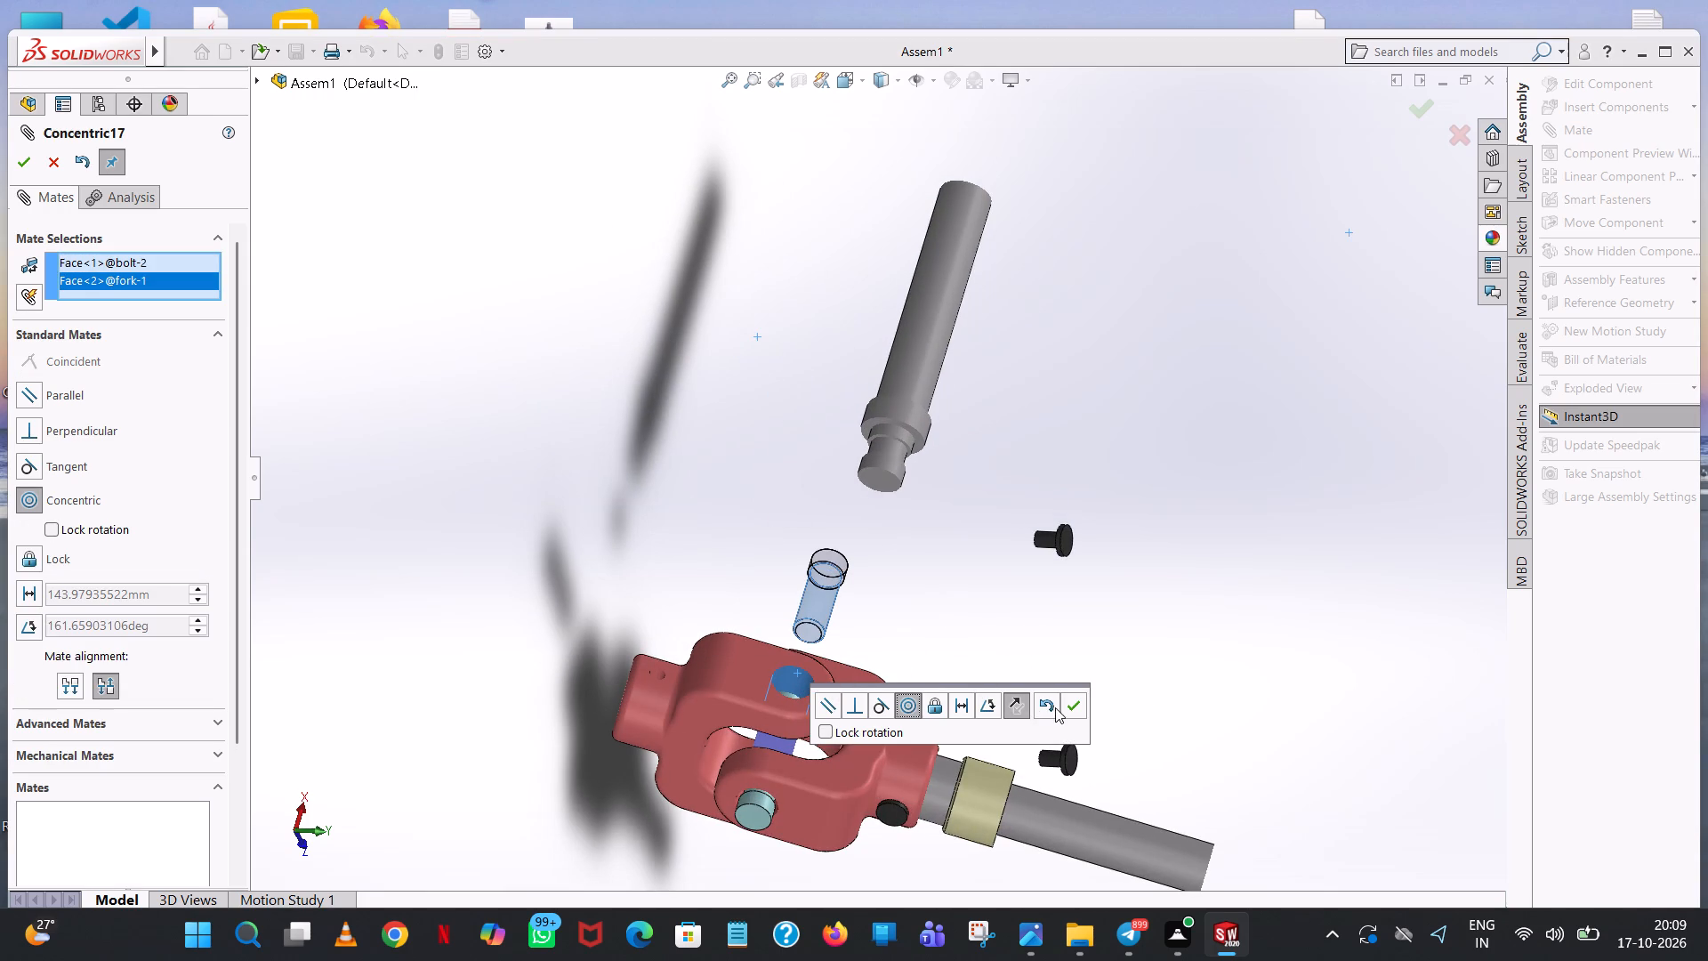
click(1073, 707)
Apply a Coincident mate between the outer hole edge of fork<1>'s ear and the shoulder face under bolt<2>'s head.
middle_drag(1074, 686, 1099, 498)
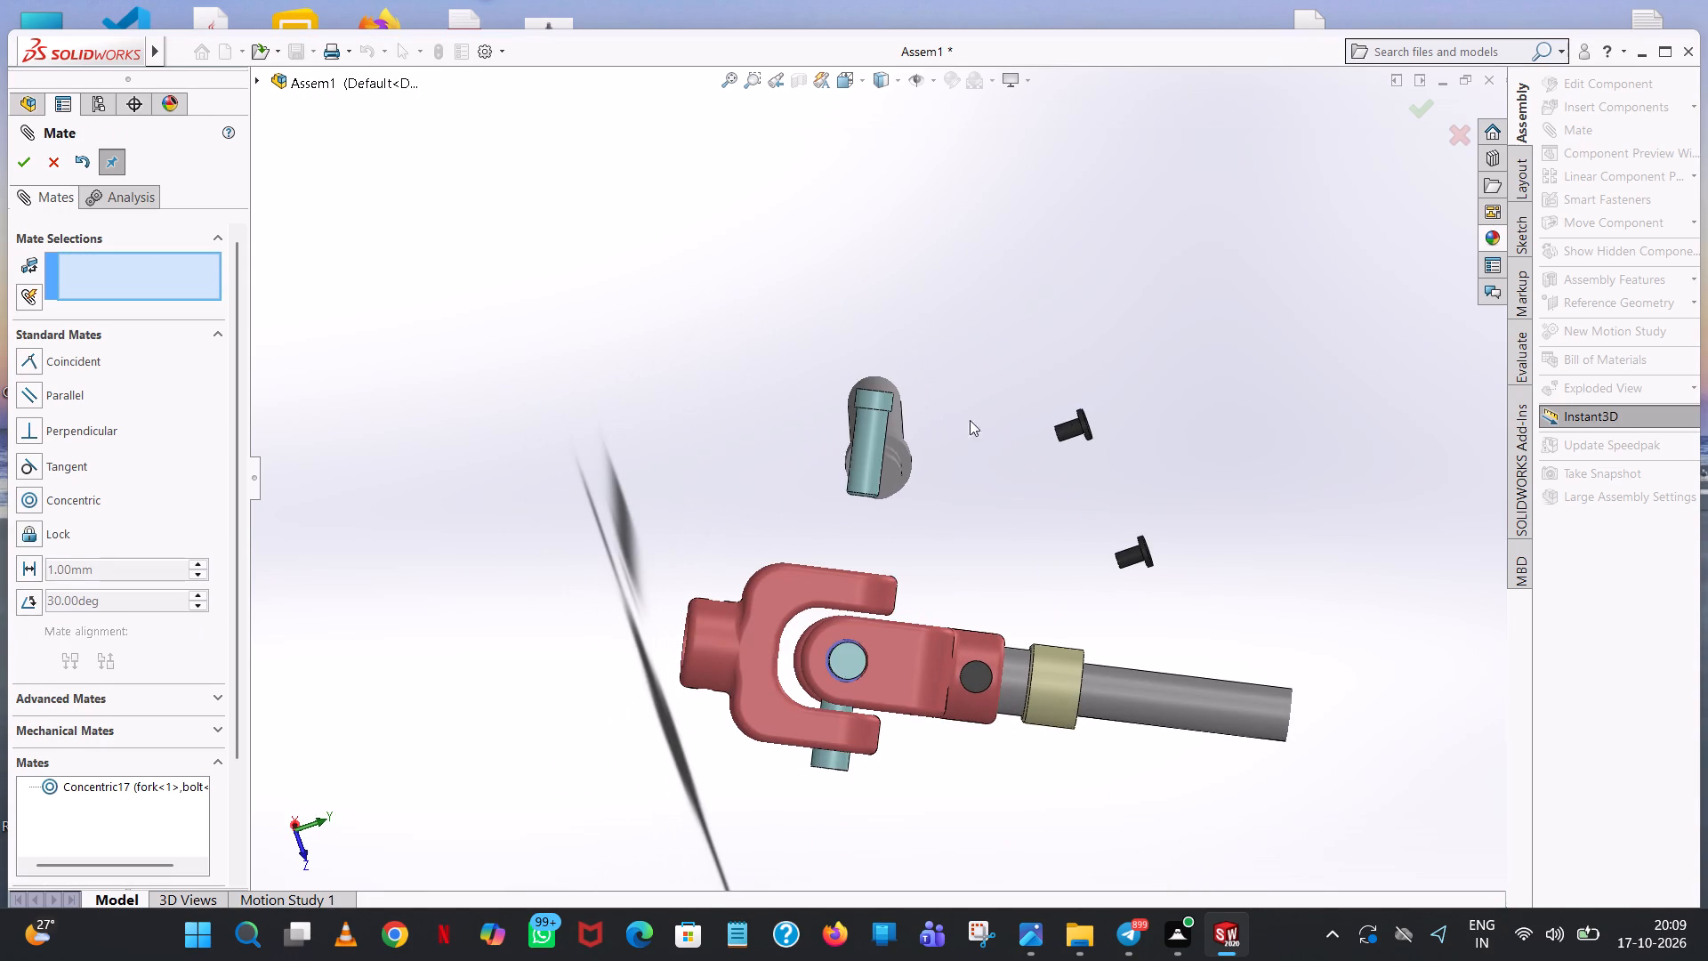
click(69, 358)
middle_drag(881, 577, 873, 857)
scroll(868, 812, down, 2)
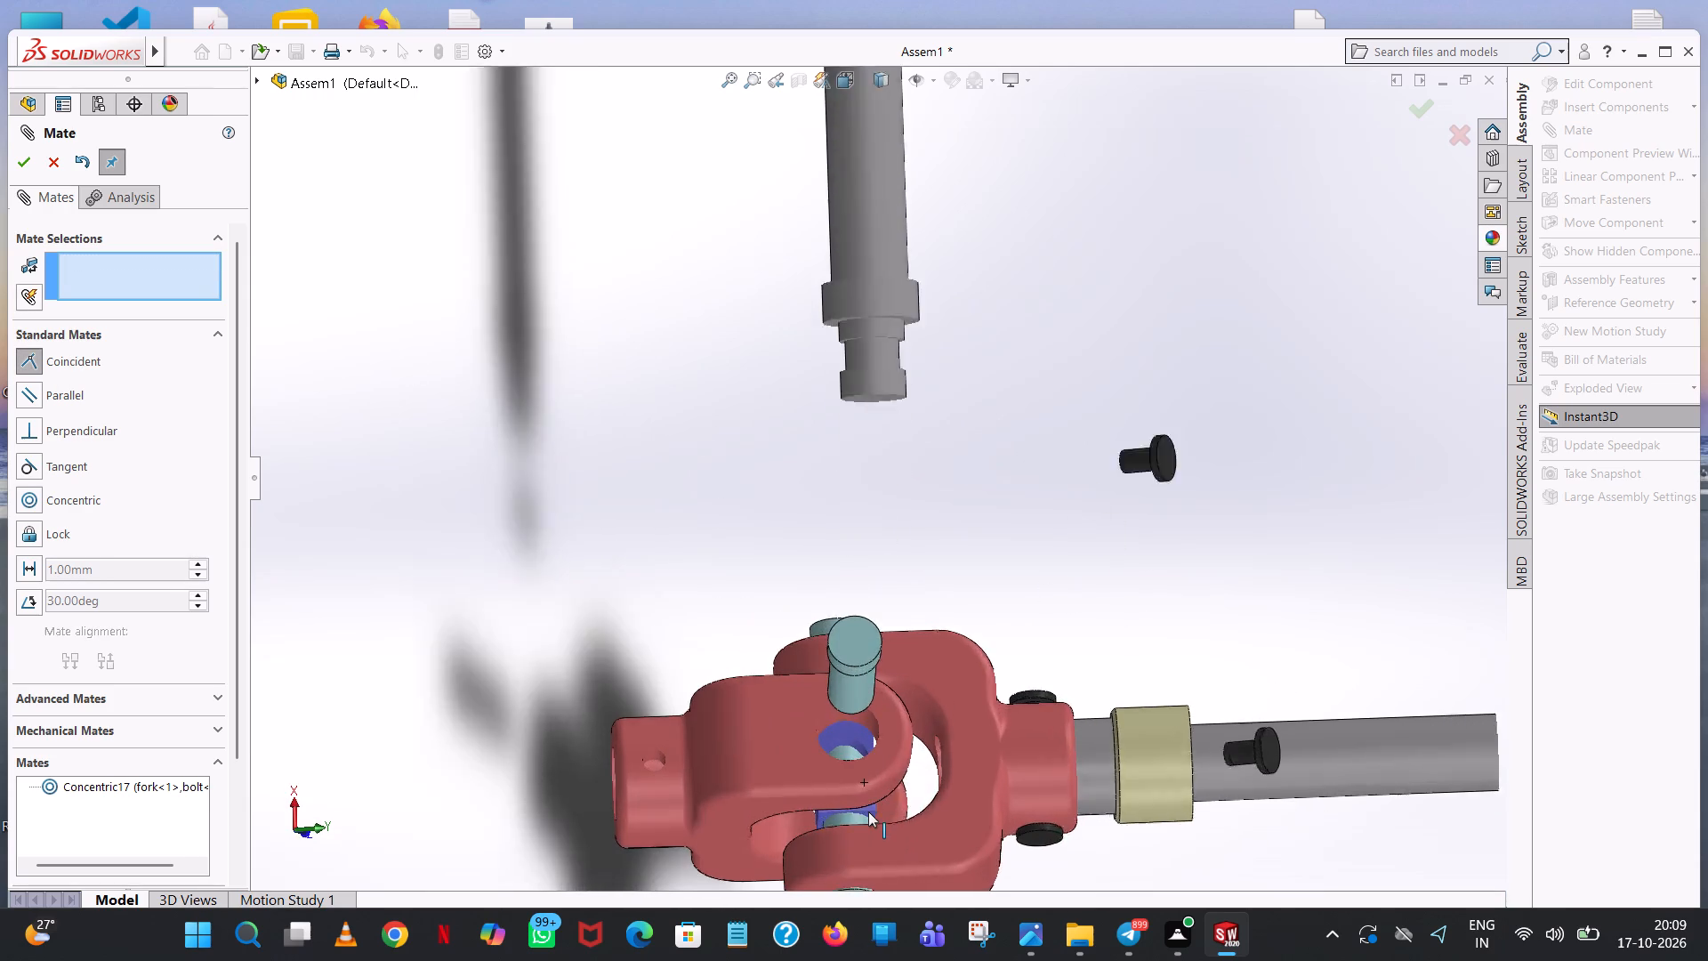
scroll(868, 812, down, 3)
click(783, 585)
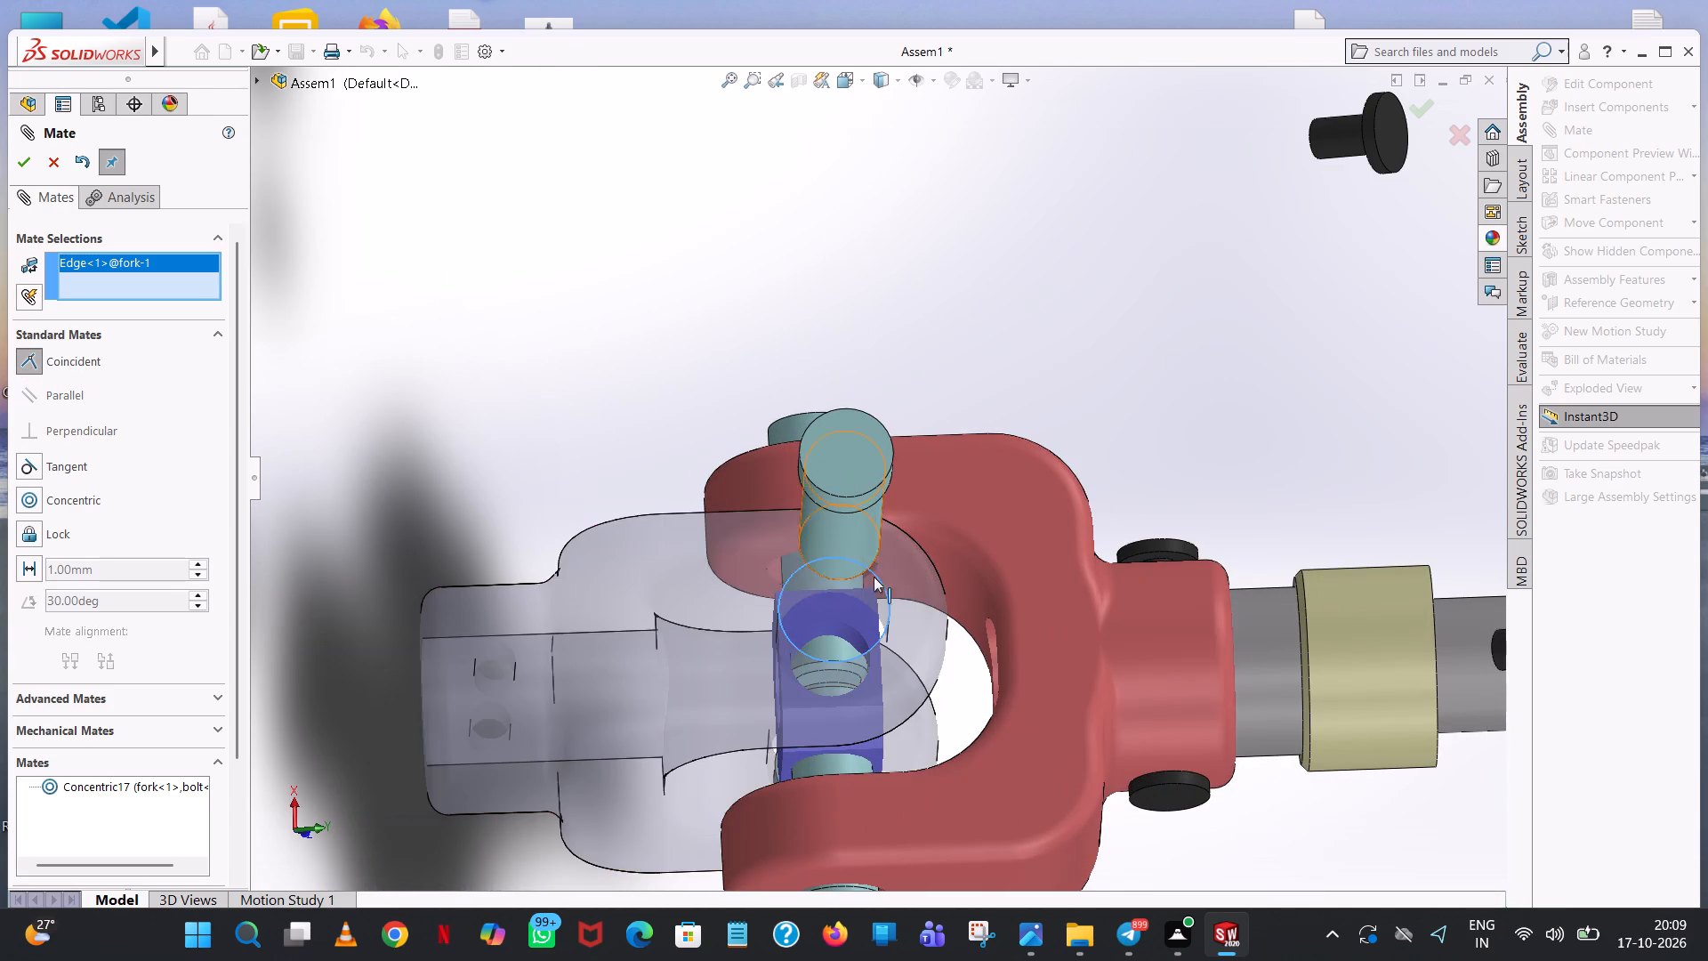
middle_drag(909, 584, 909, 412)
scroll(897, 445, down, 1)
scroll(844, 256, up, 5)
middle_drag(854, 250, 855, 250)
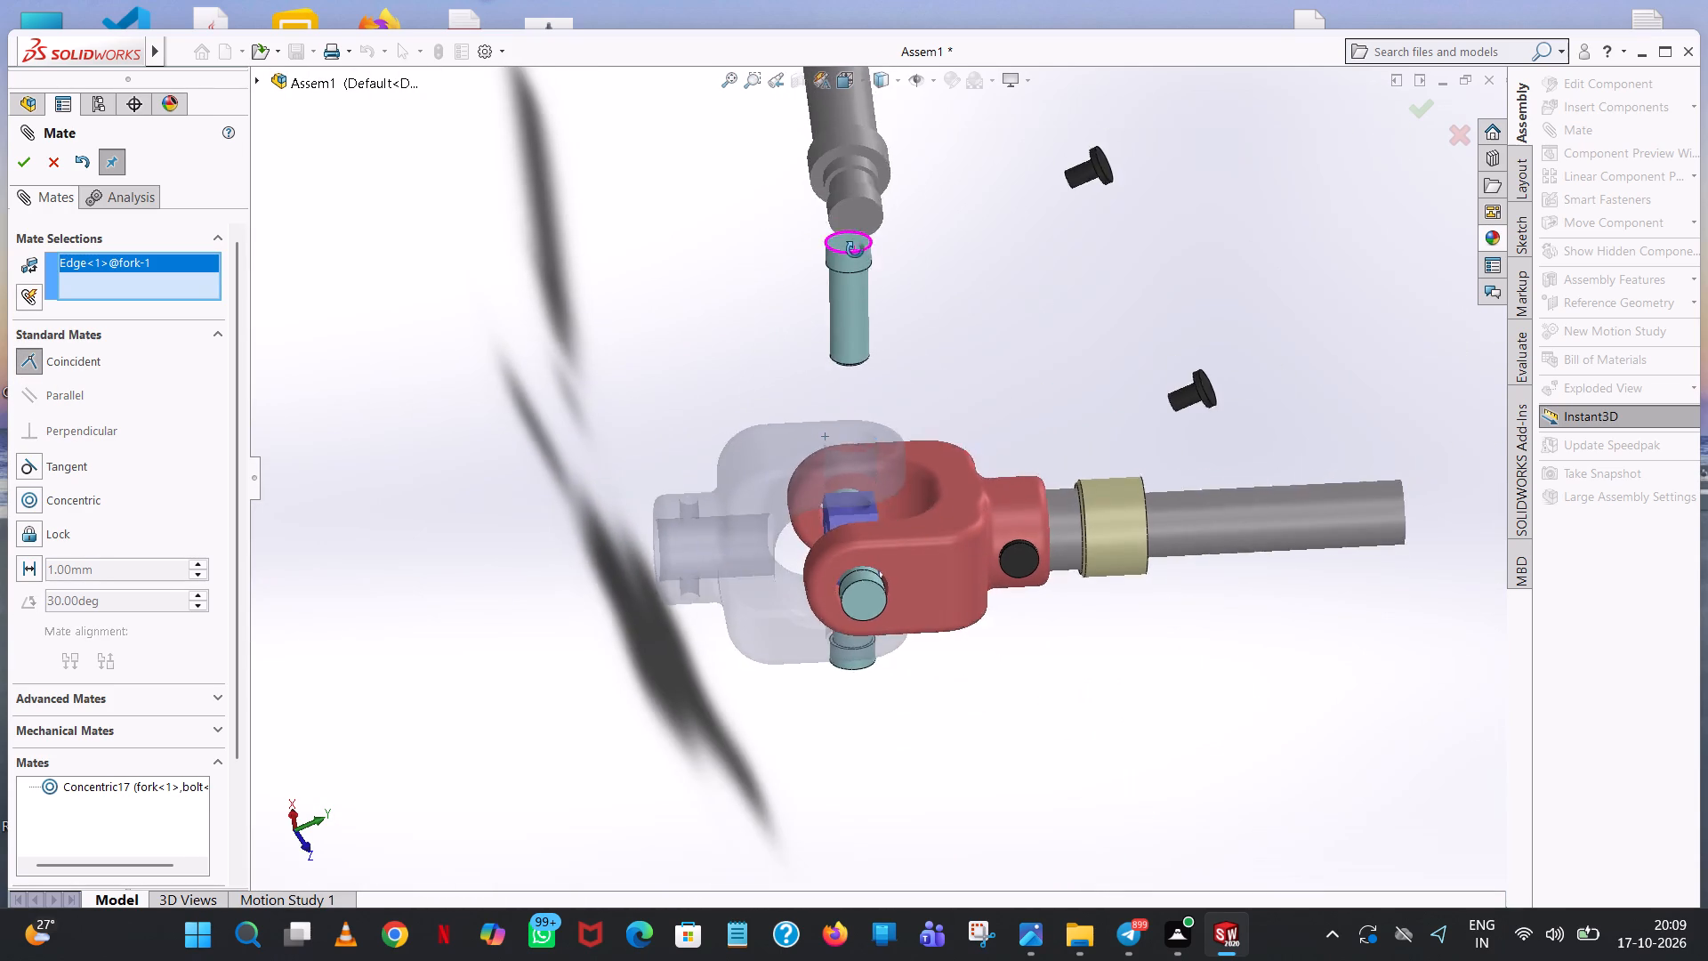
middle_drag(855, 250, 914, 47)
scroll(846, 237, down, 7)
scroll(850, 406, down, 4)
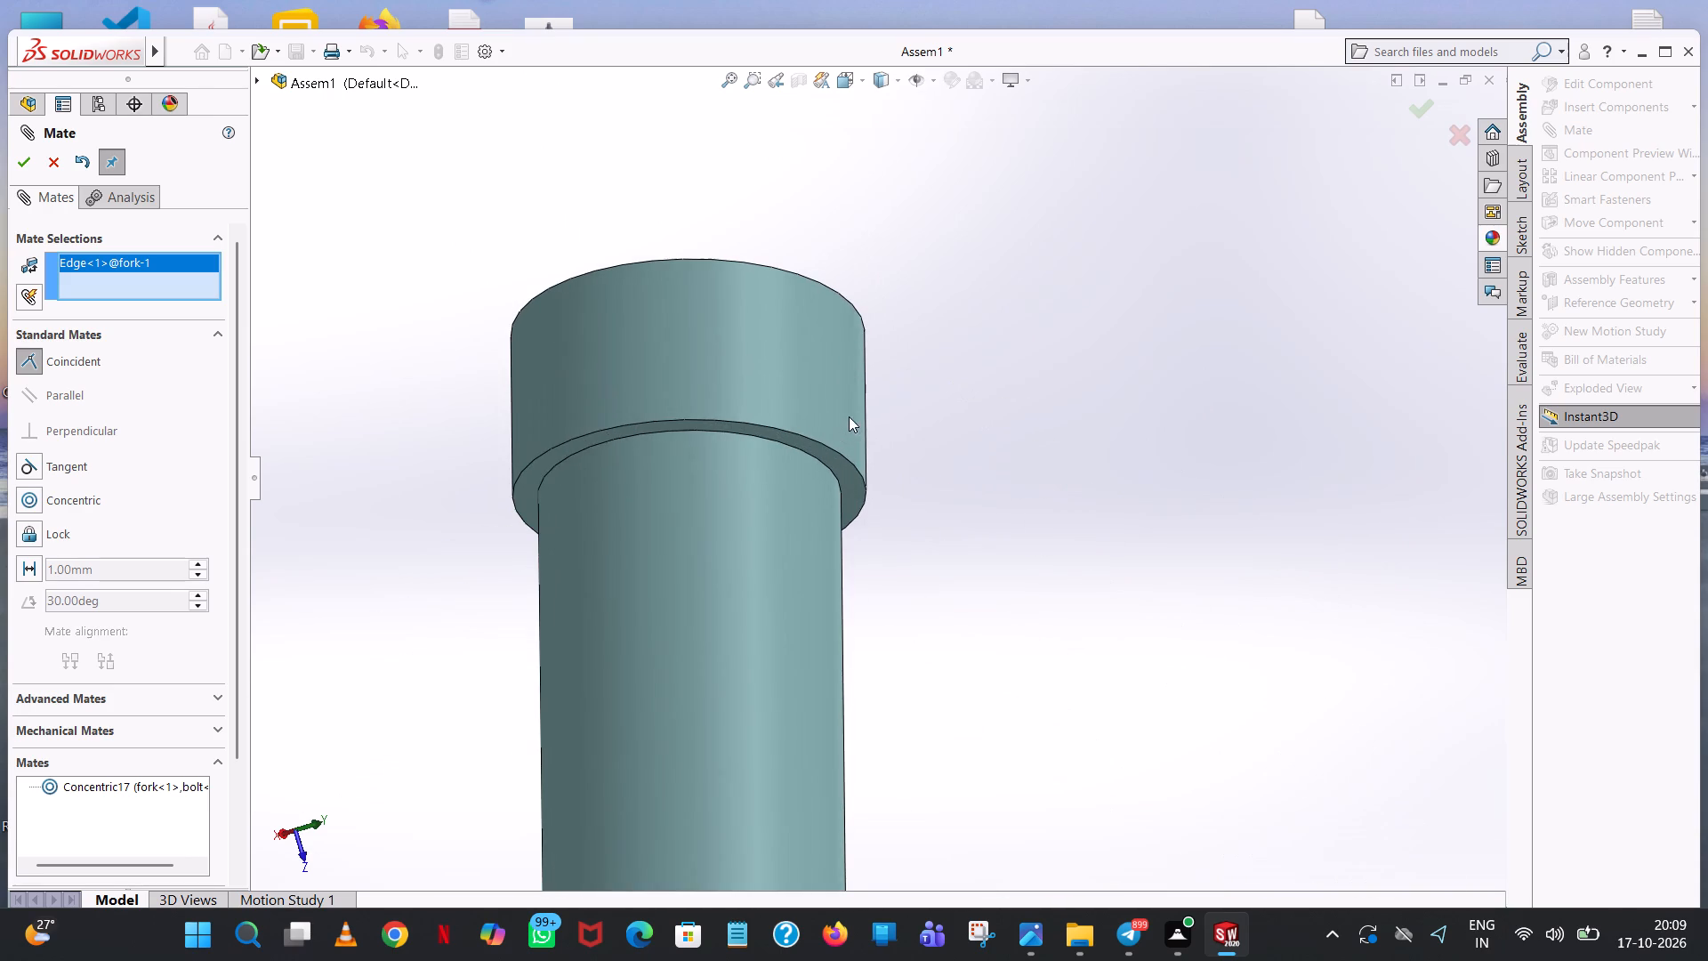
click(835, 463)
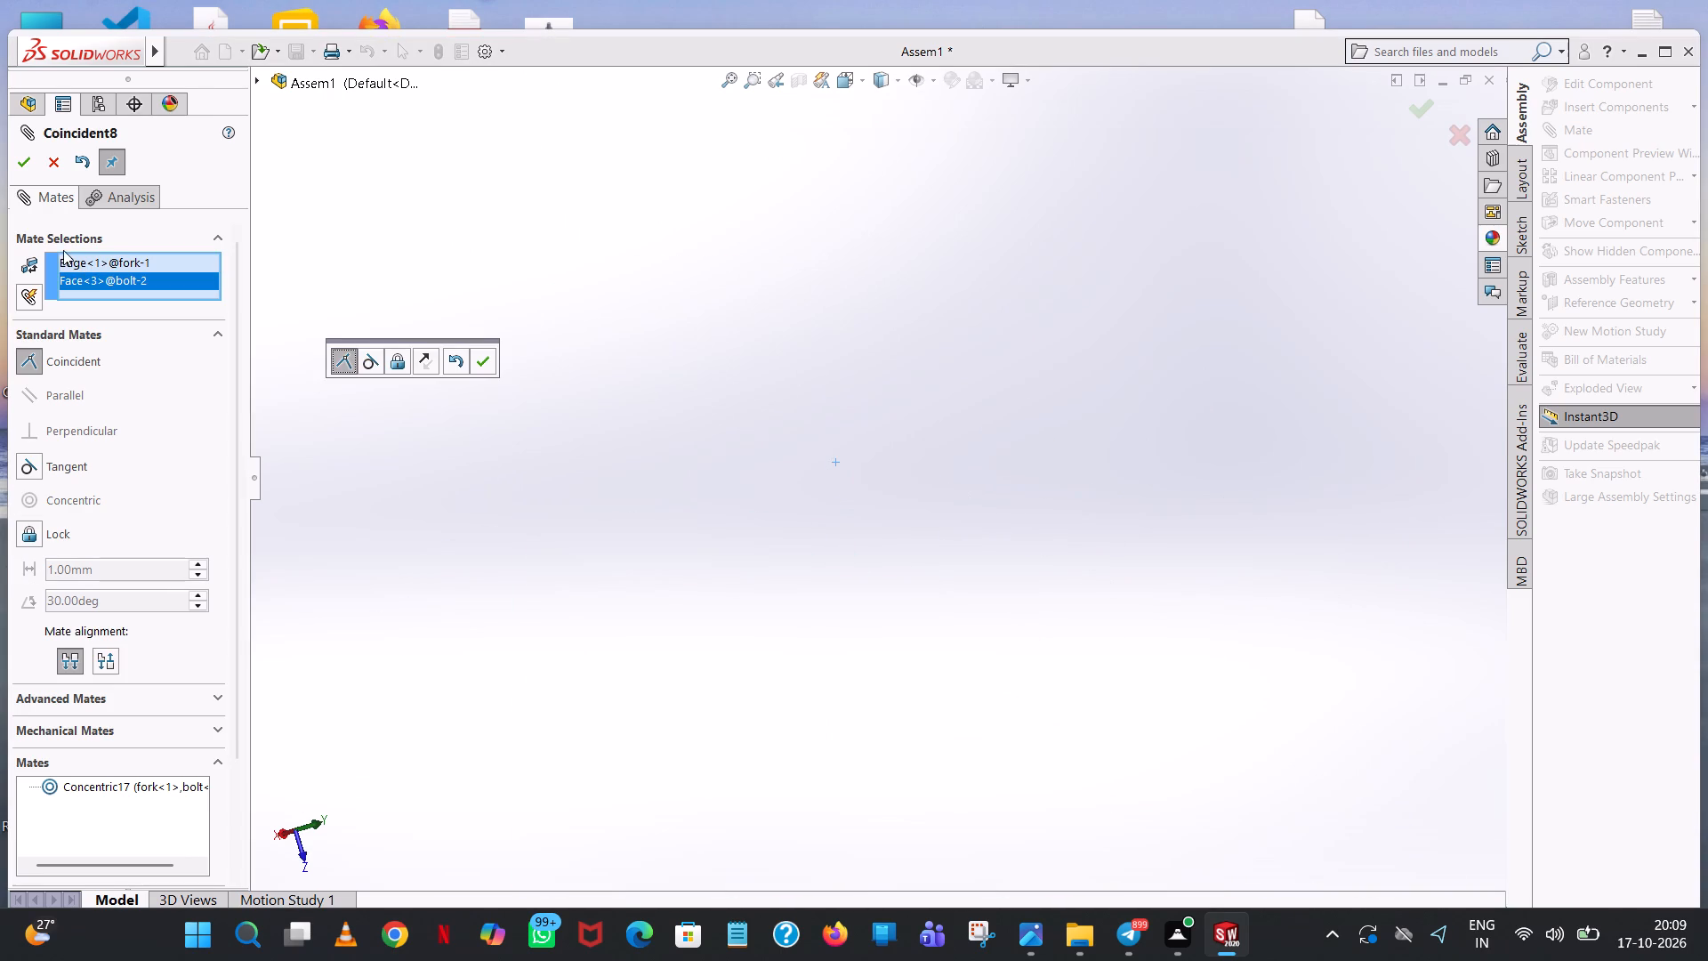
click(20, 164)
scroll(466, 337, up, 7)
scroll(556, 453, up, 7)
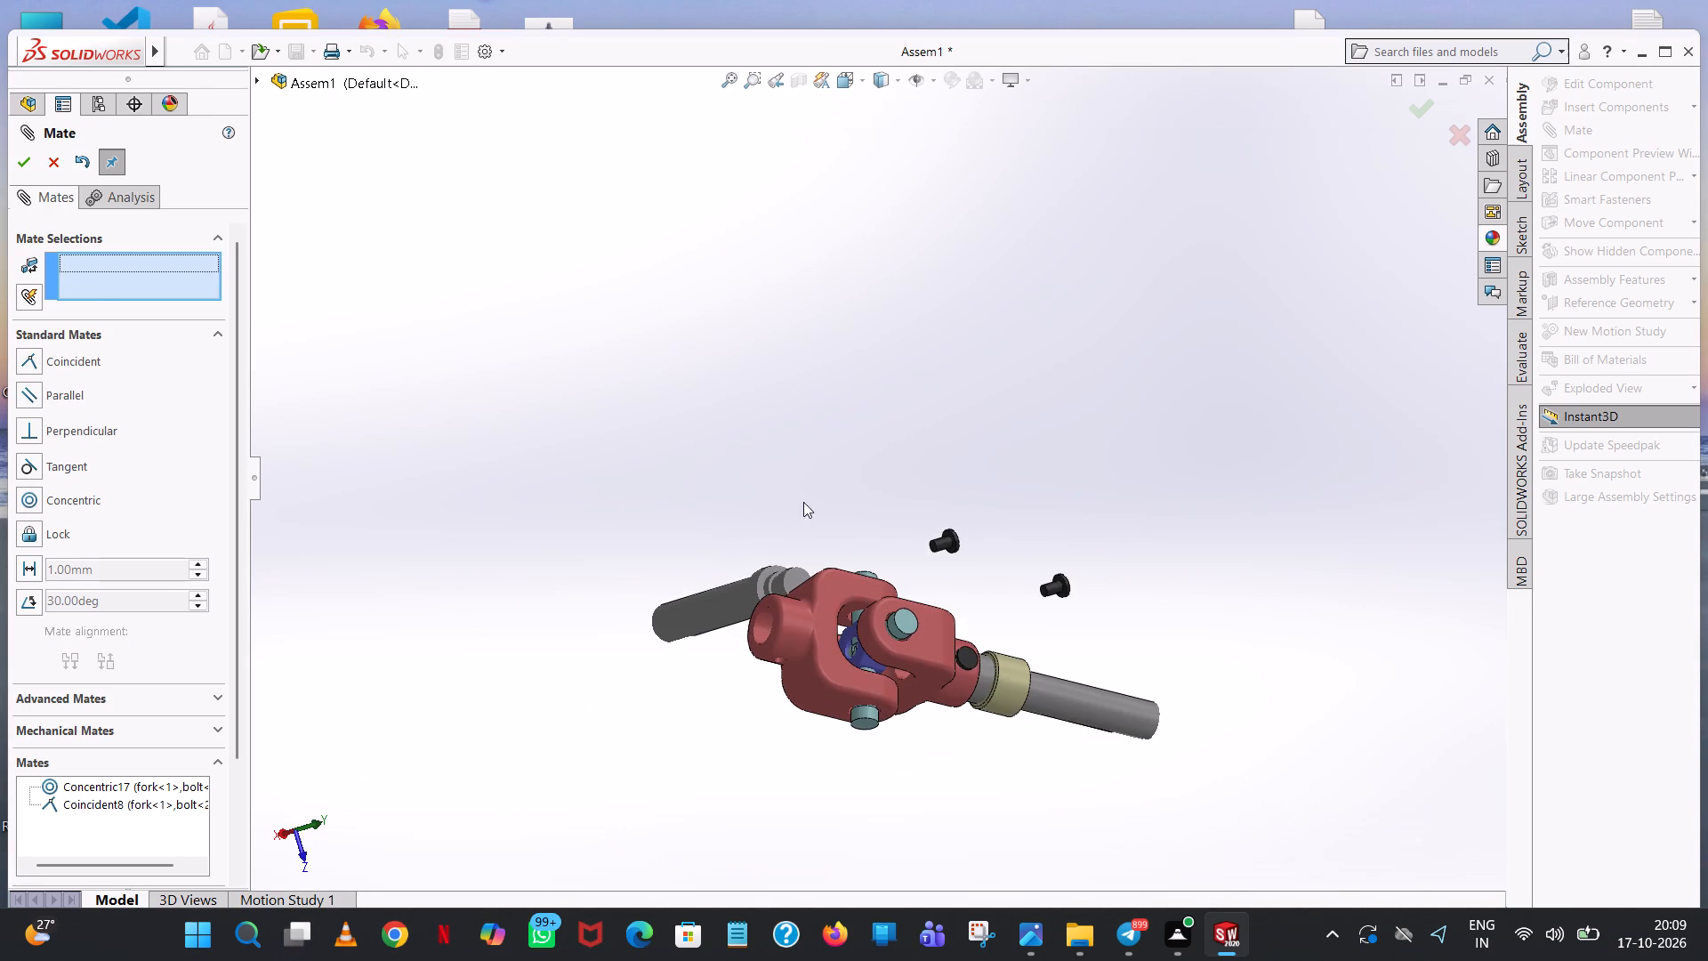
middle_drag(849, 458, 845, 668)
scroll(898, 709, up, 4)
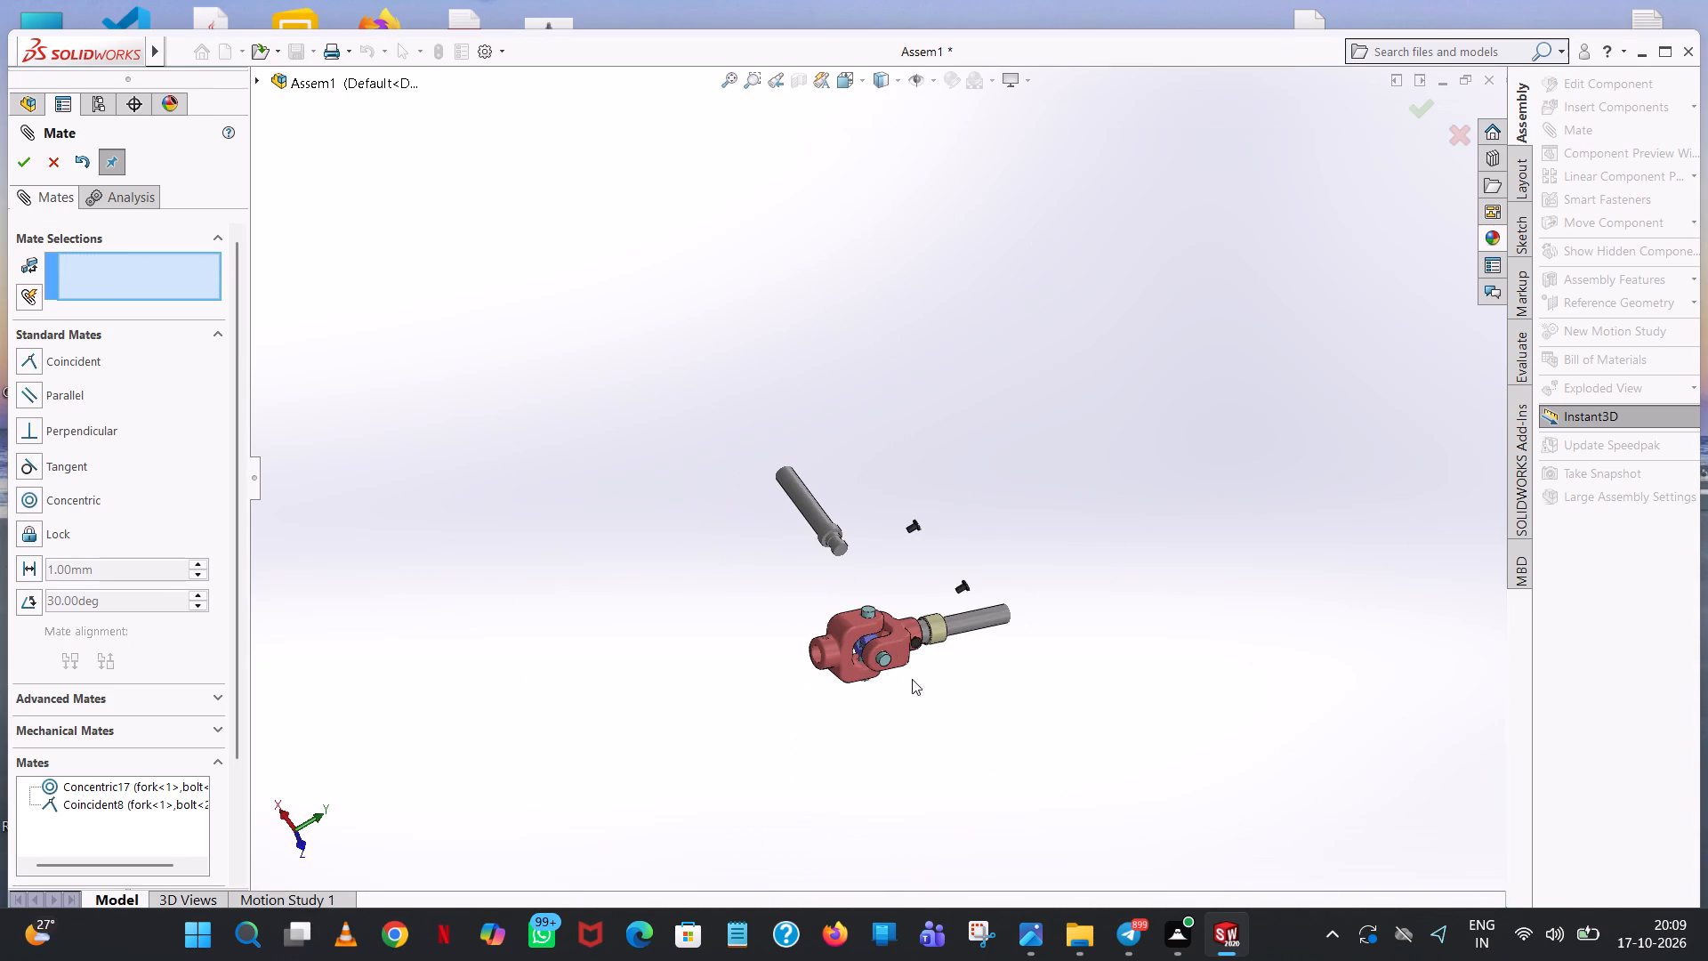
middle_drag(628, 573, 812, 660)
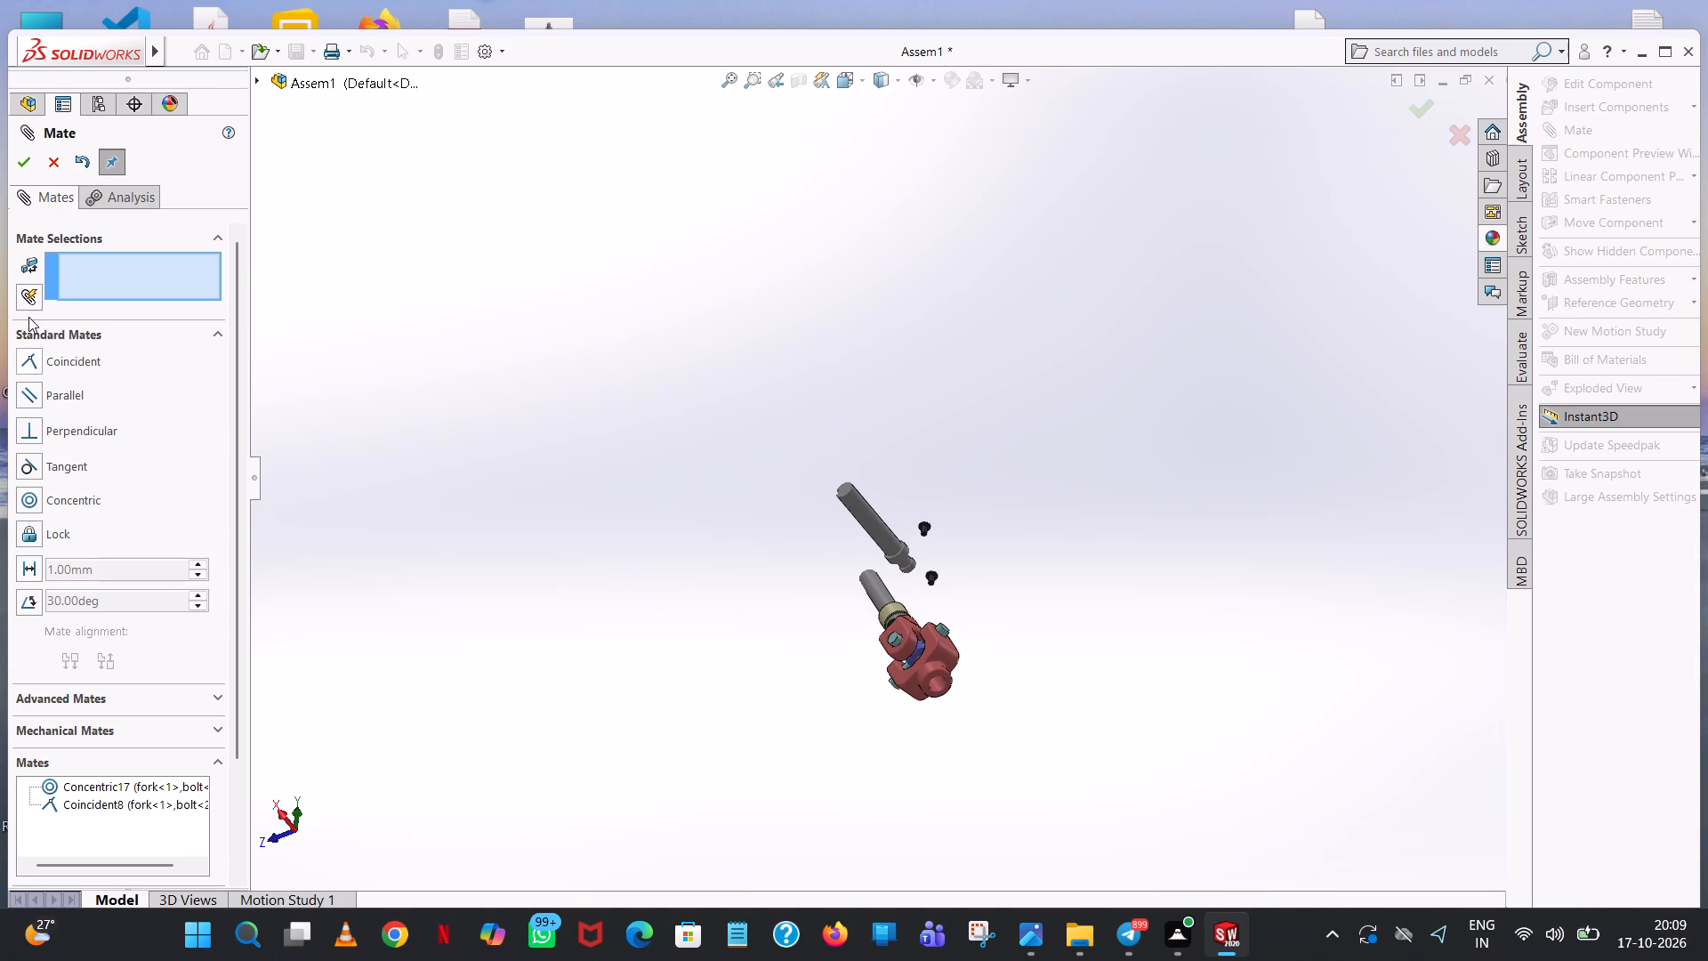
click(20, 169)
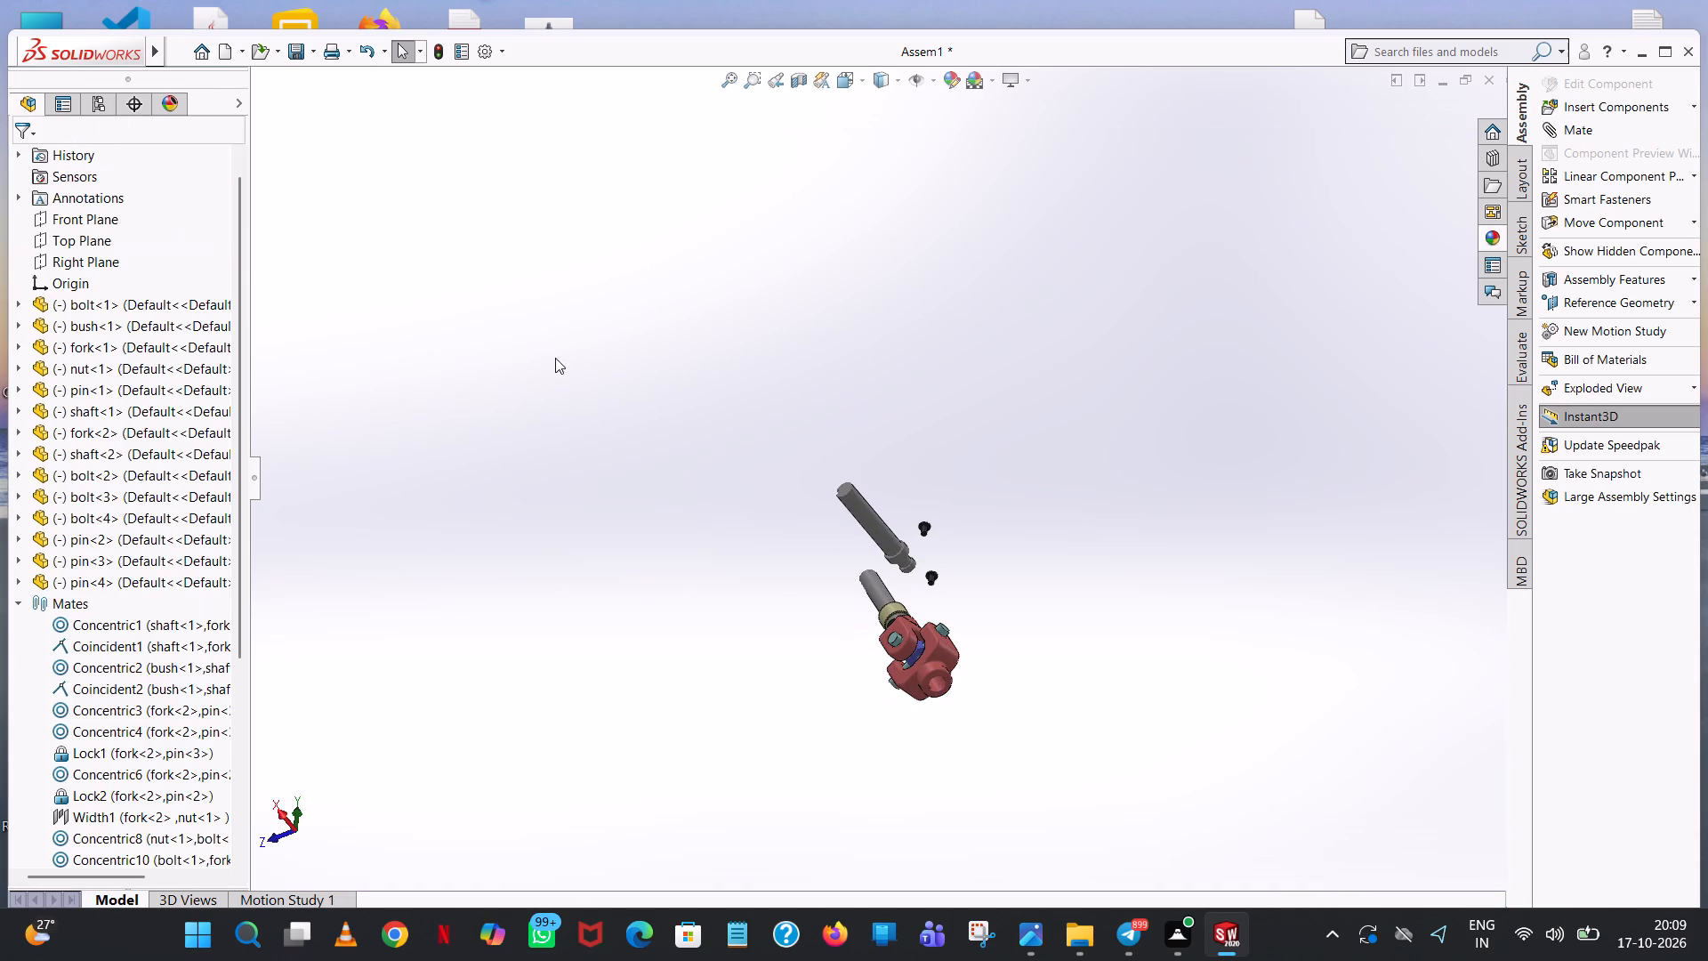
Move the loose shaft<2> to the open side of fork<1>, clear of the joint and the loose pins.
middle_drag(1076, 650, 882, 584)
scroll(1054, 650, up, 1)
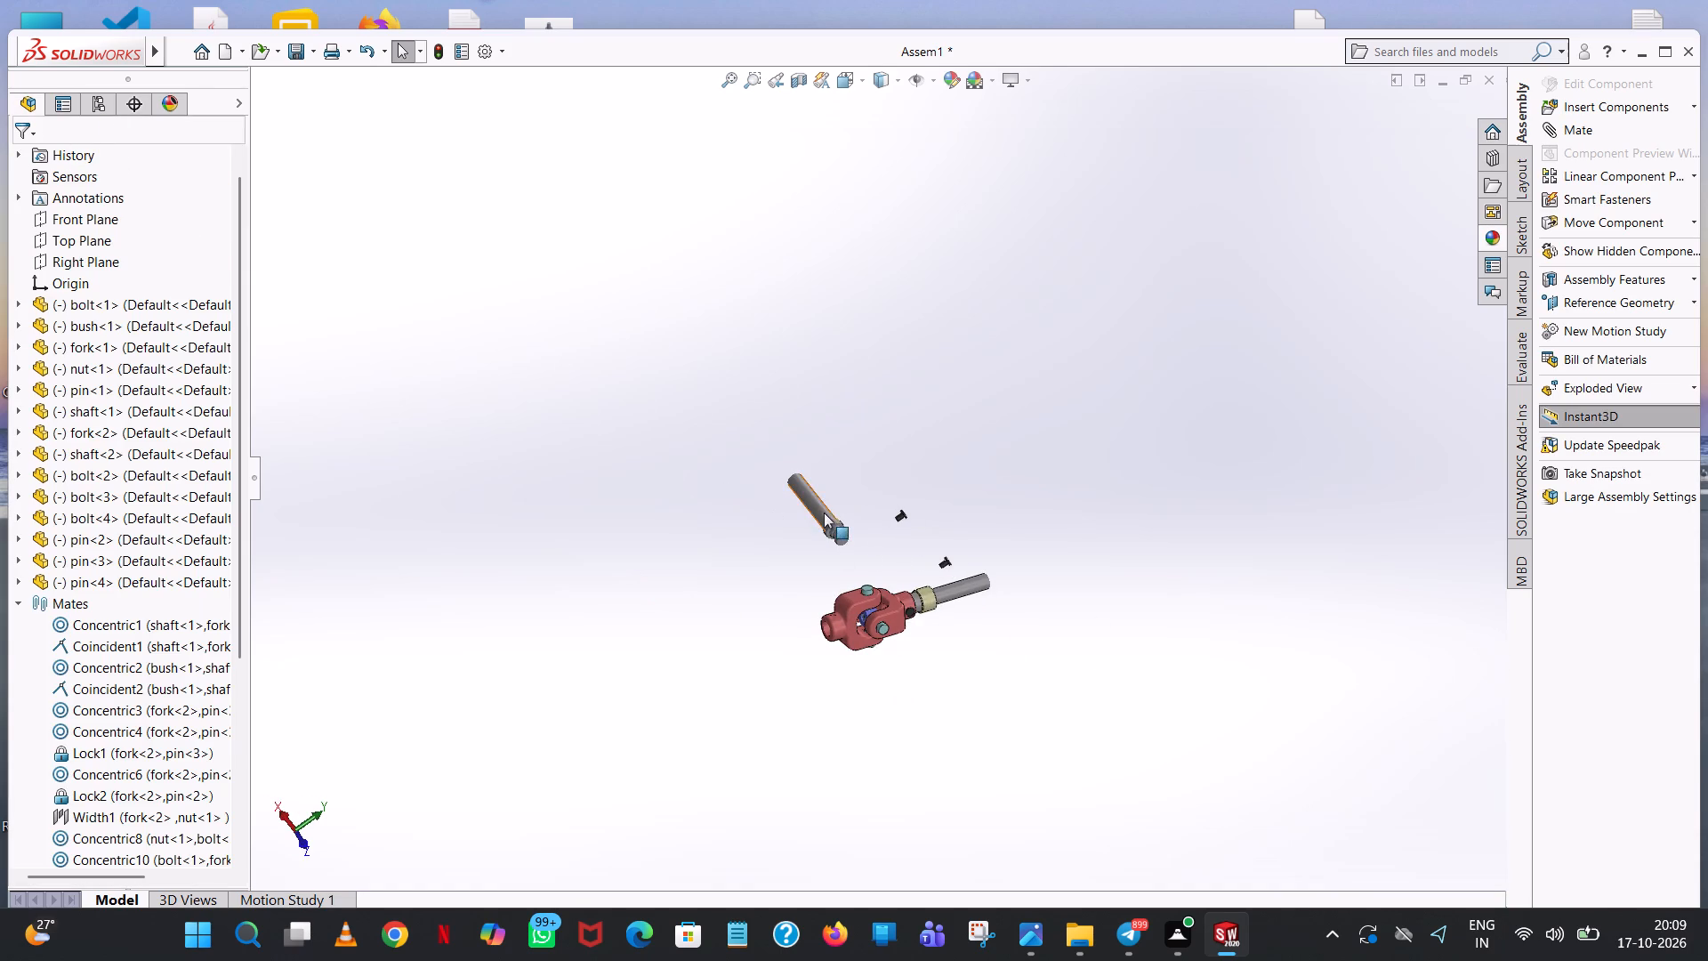
drag(824, 511, 709, 666)
click(622, 502)
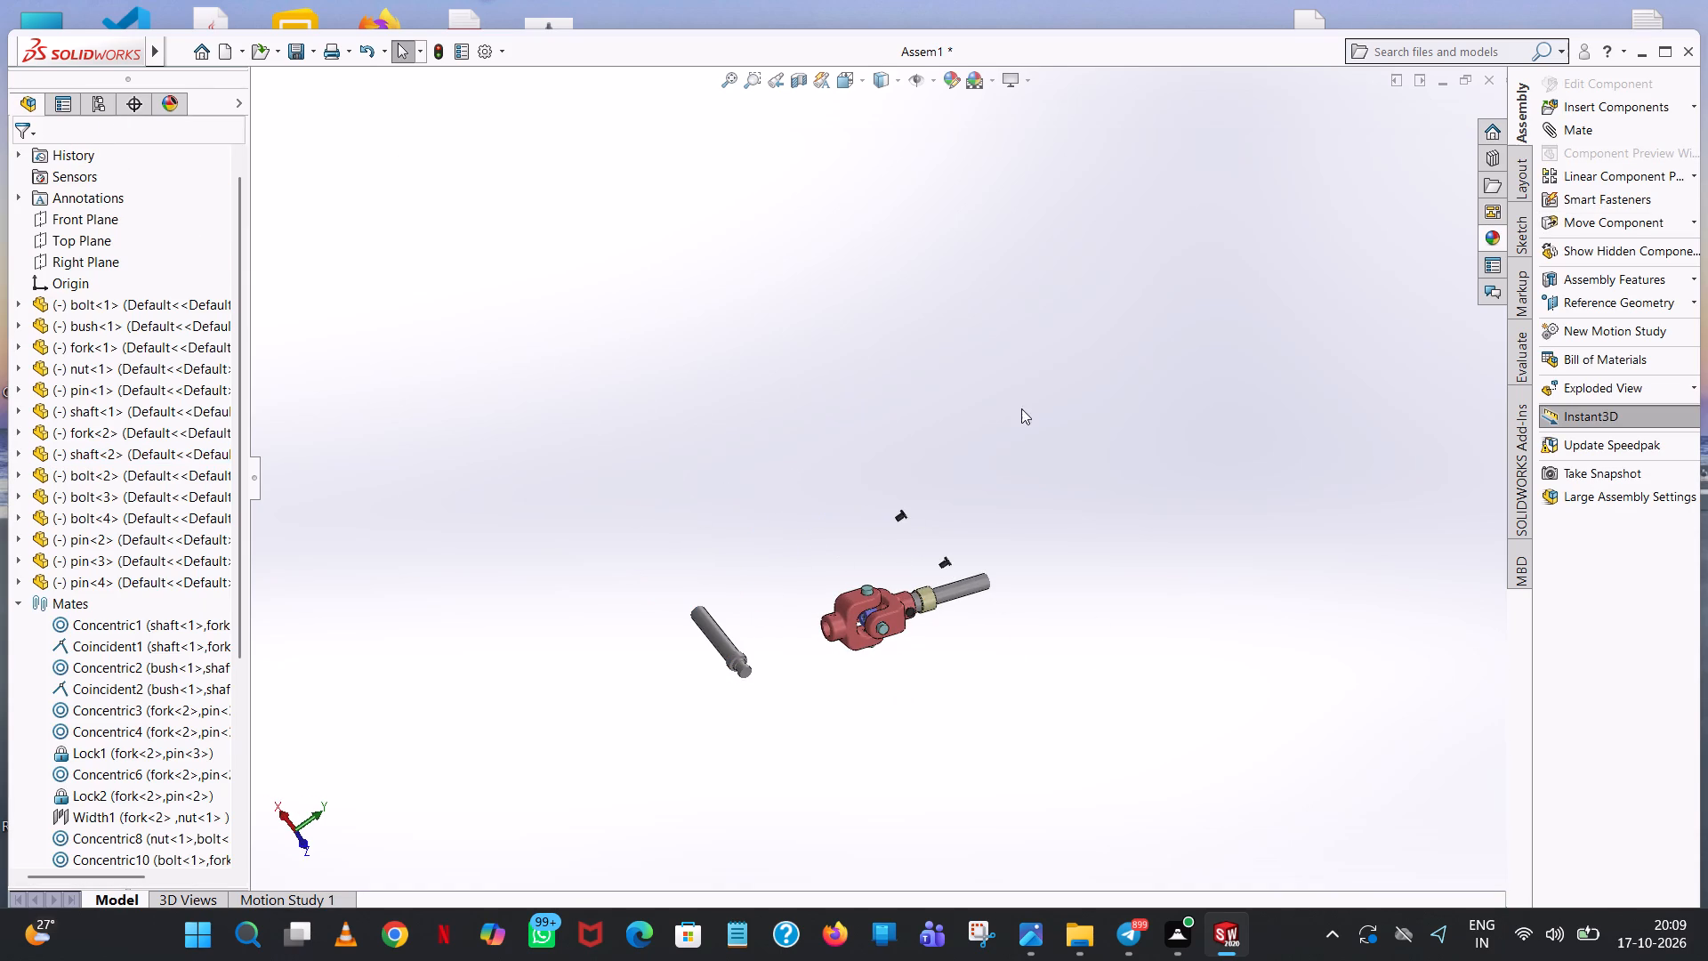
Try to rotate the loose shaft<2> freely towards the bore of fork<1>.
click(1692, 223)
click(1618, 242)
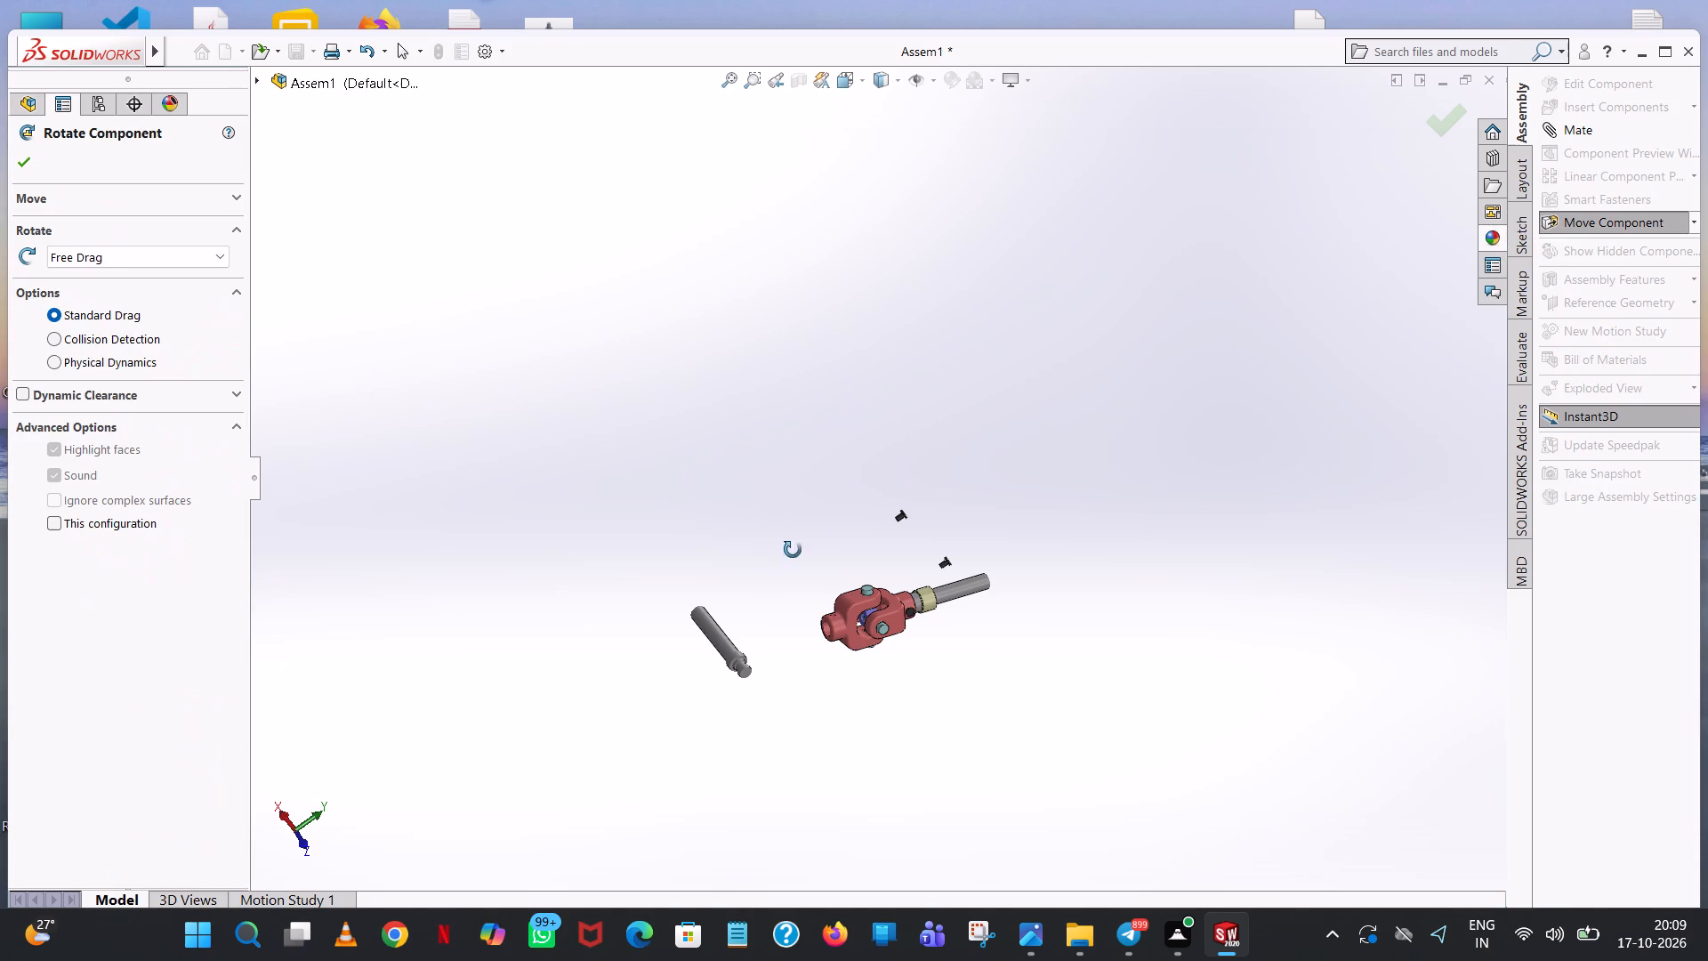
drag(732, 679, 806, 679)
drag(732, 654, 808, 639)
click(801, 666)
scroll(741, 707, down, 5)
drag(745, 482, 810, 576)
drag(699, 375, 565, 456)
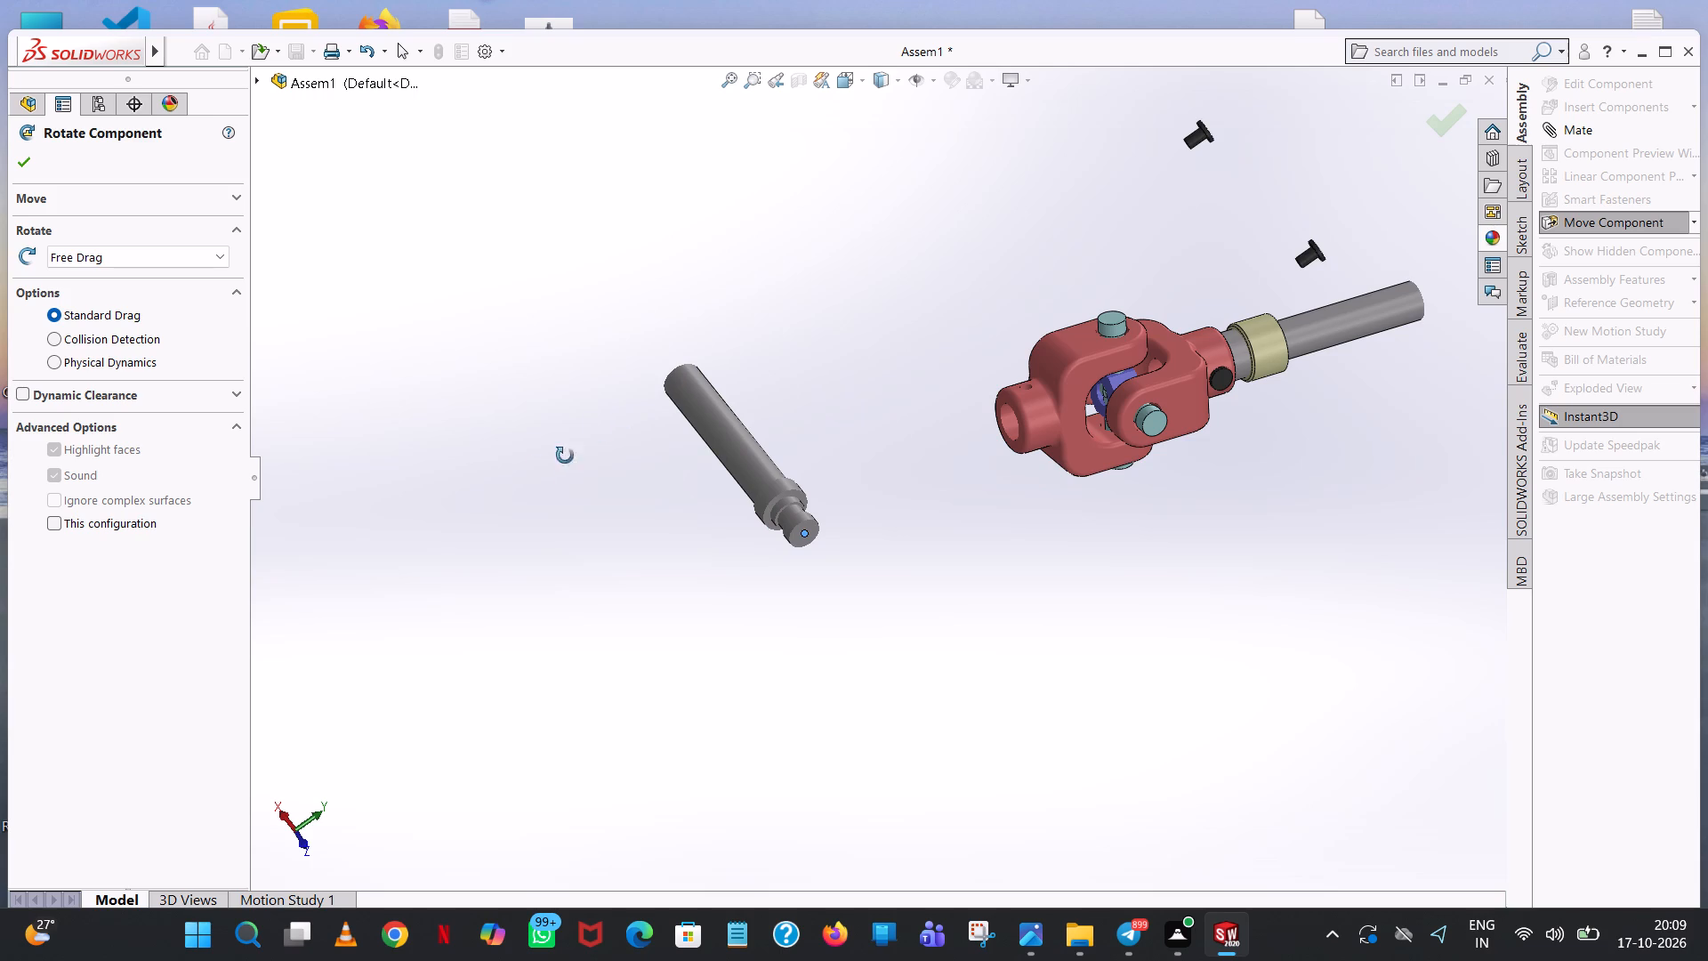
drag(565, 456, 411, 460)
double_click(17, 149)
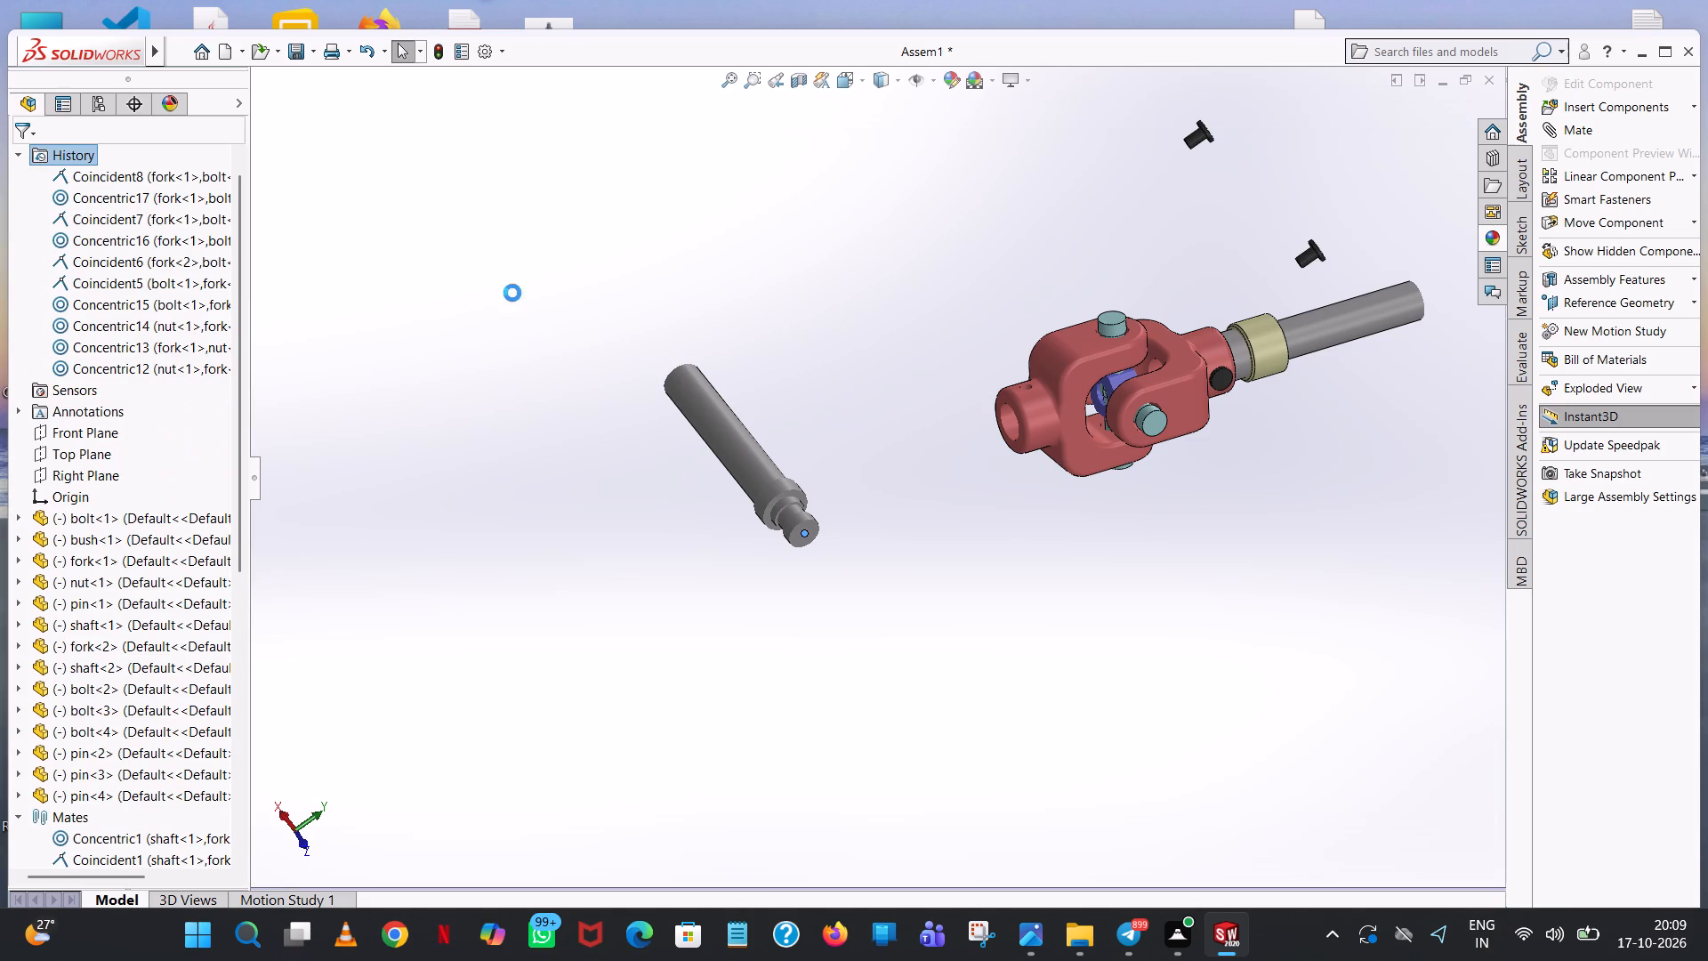
Move shaft<2> farther from fork<1> and rotate it freely until its stepped end points towards the fork's bore.
drag(749, 447, 640, 433)
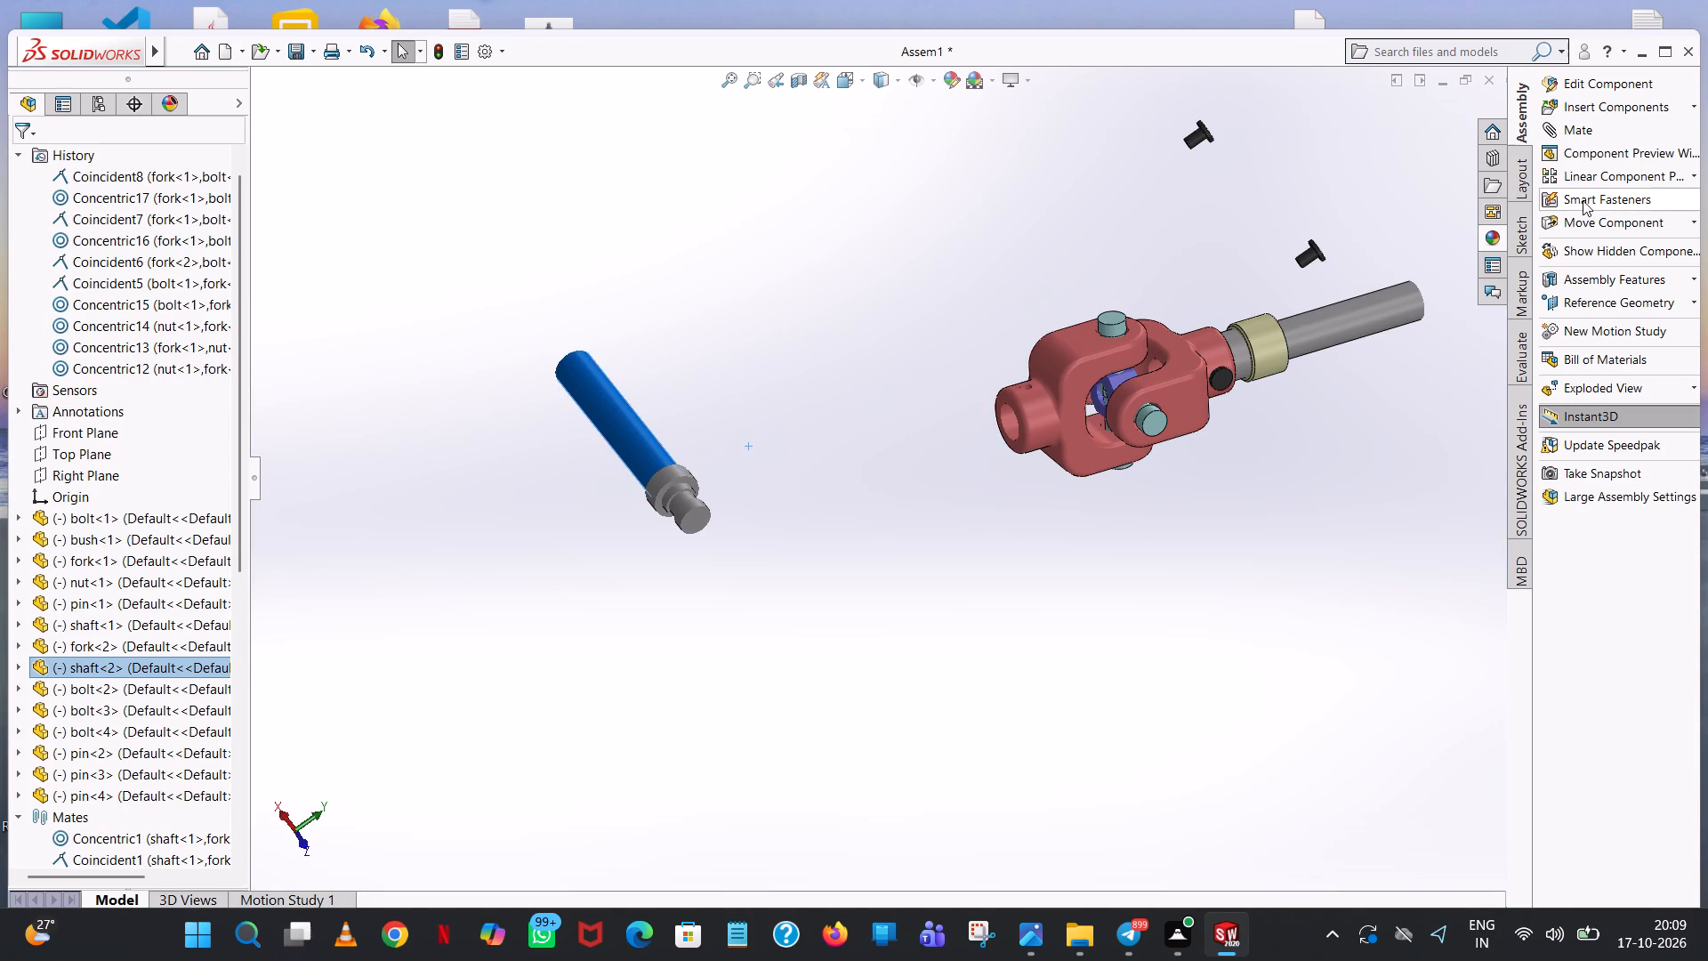
click(1702, 222)
click(1690, 222)
click(1640, 251)
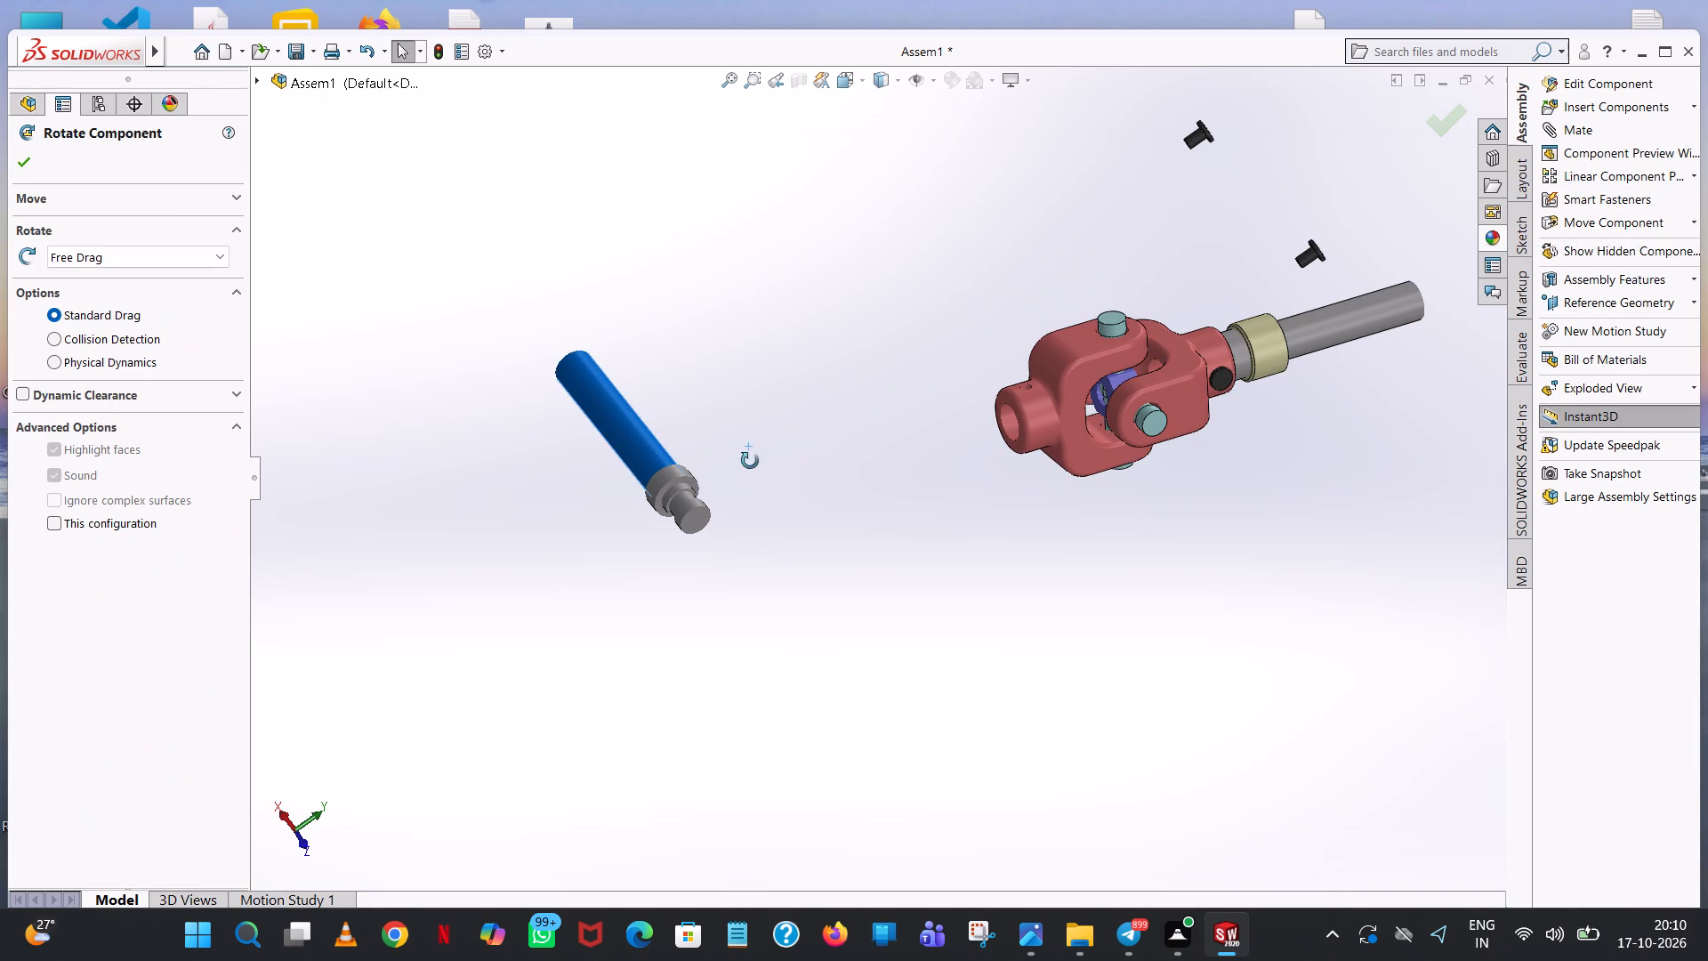
drag(651, 488, 789, 558)
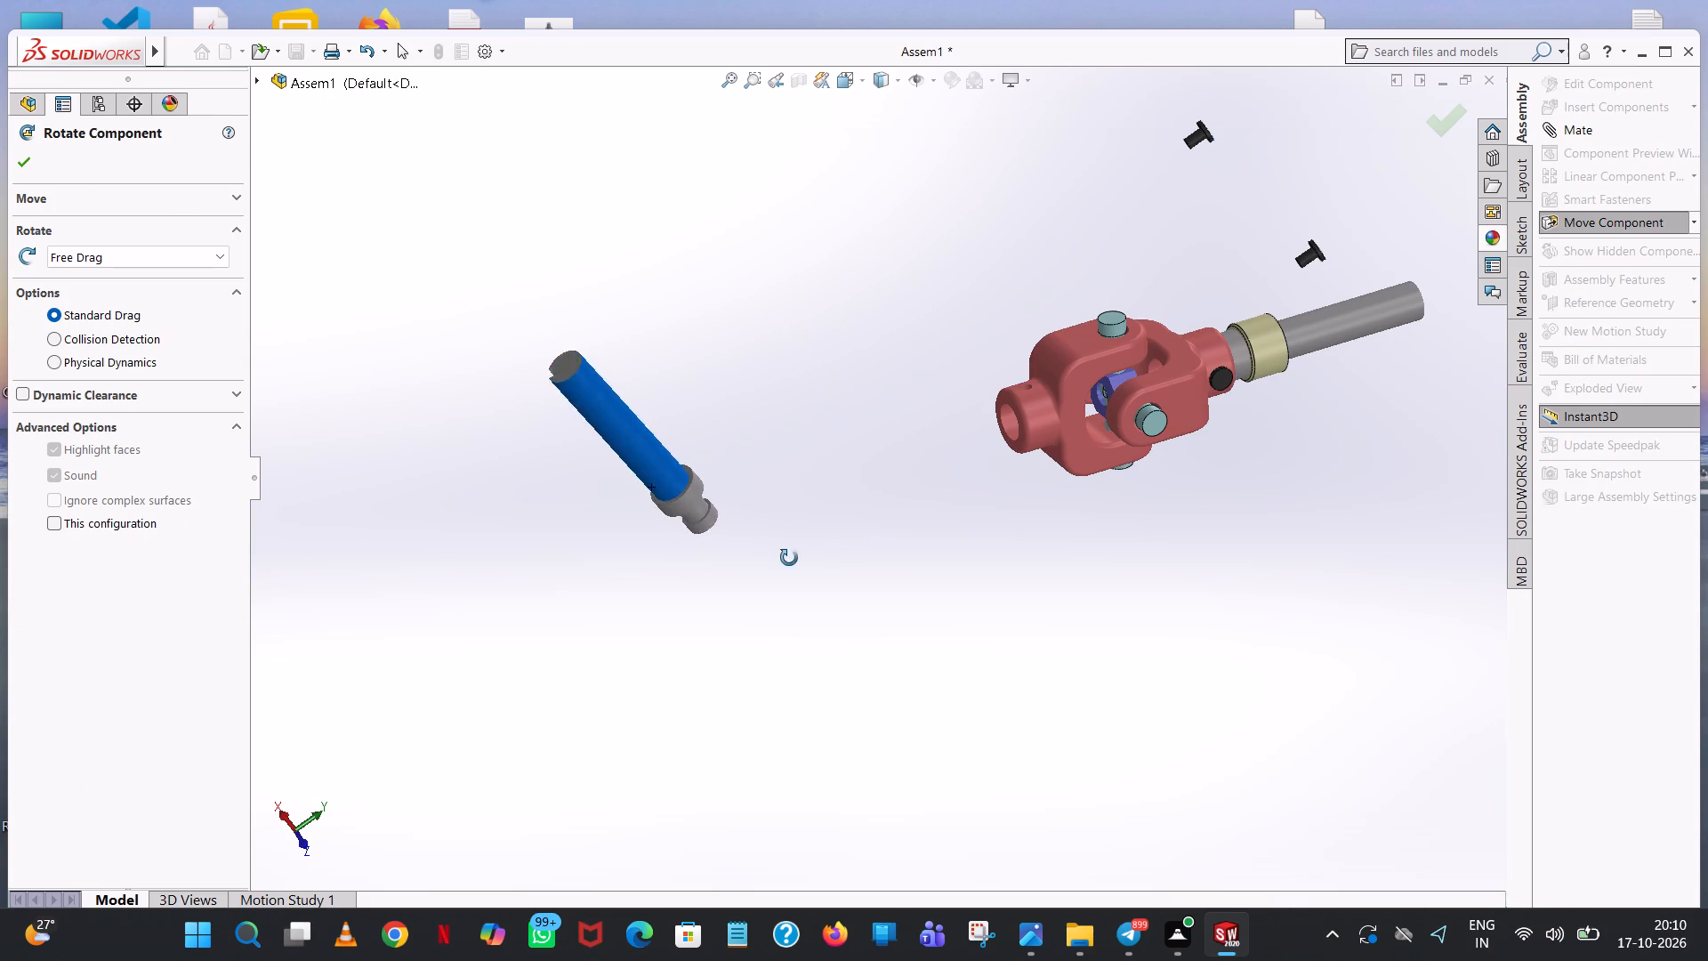
drag(789, 558, 802, 702)
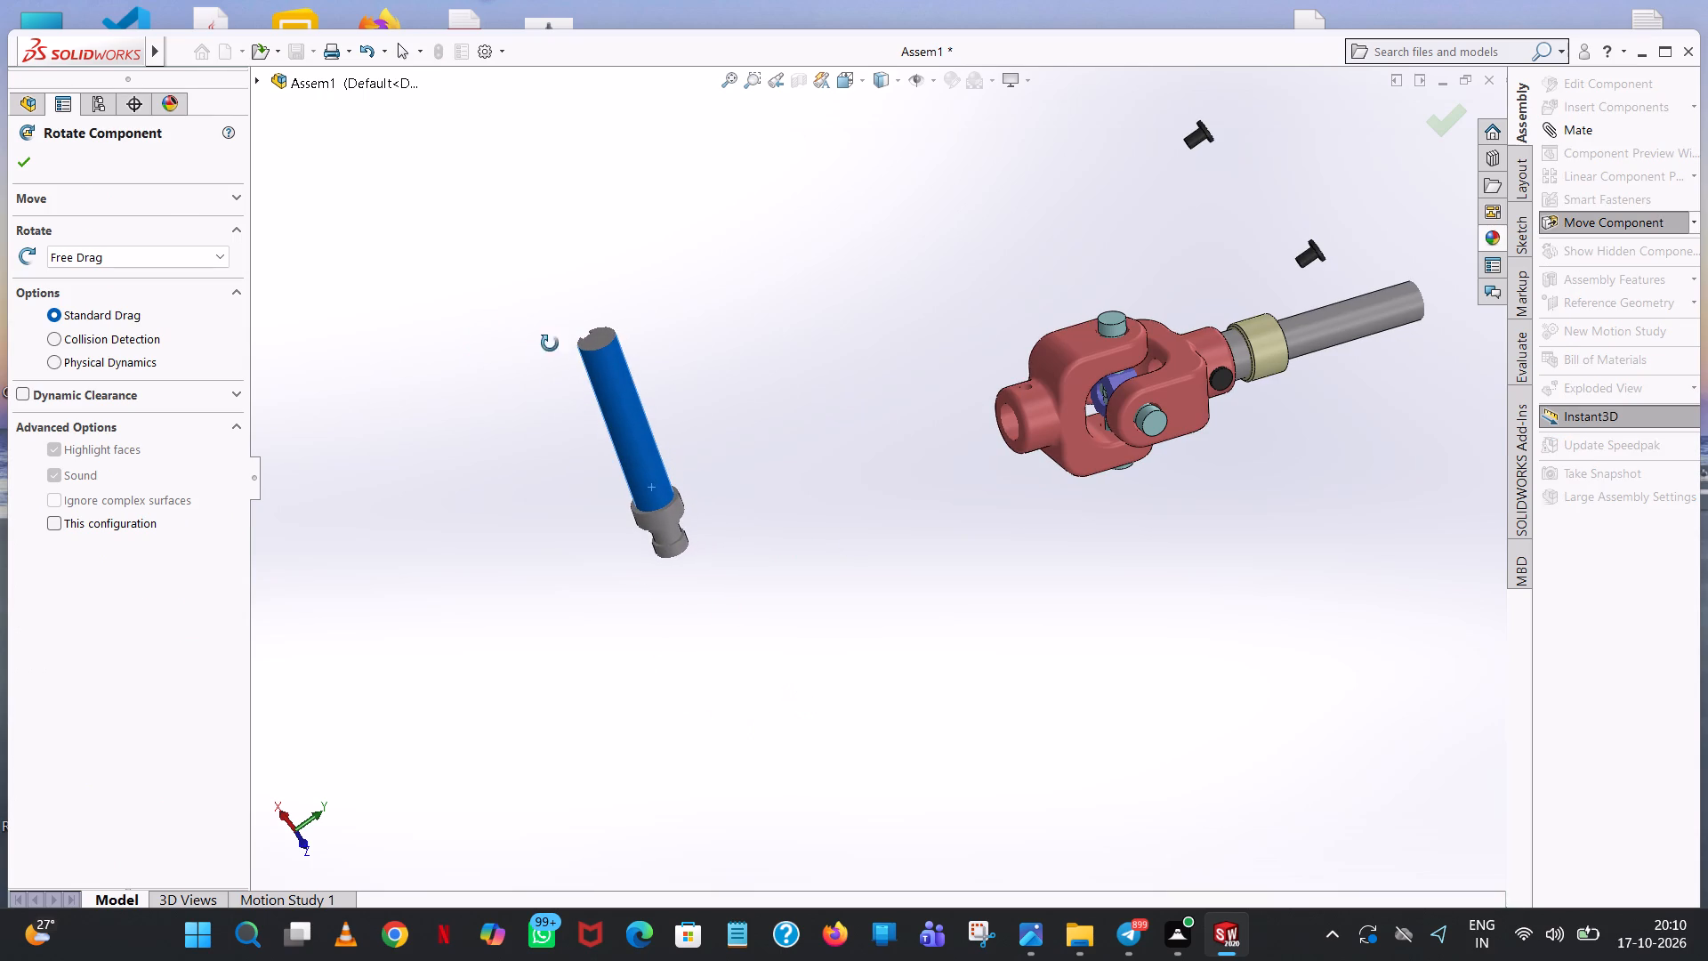
drag(615, 362, 423, 732)
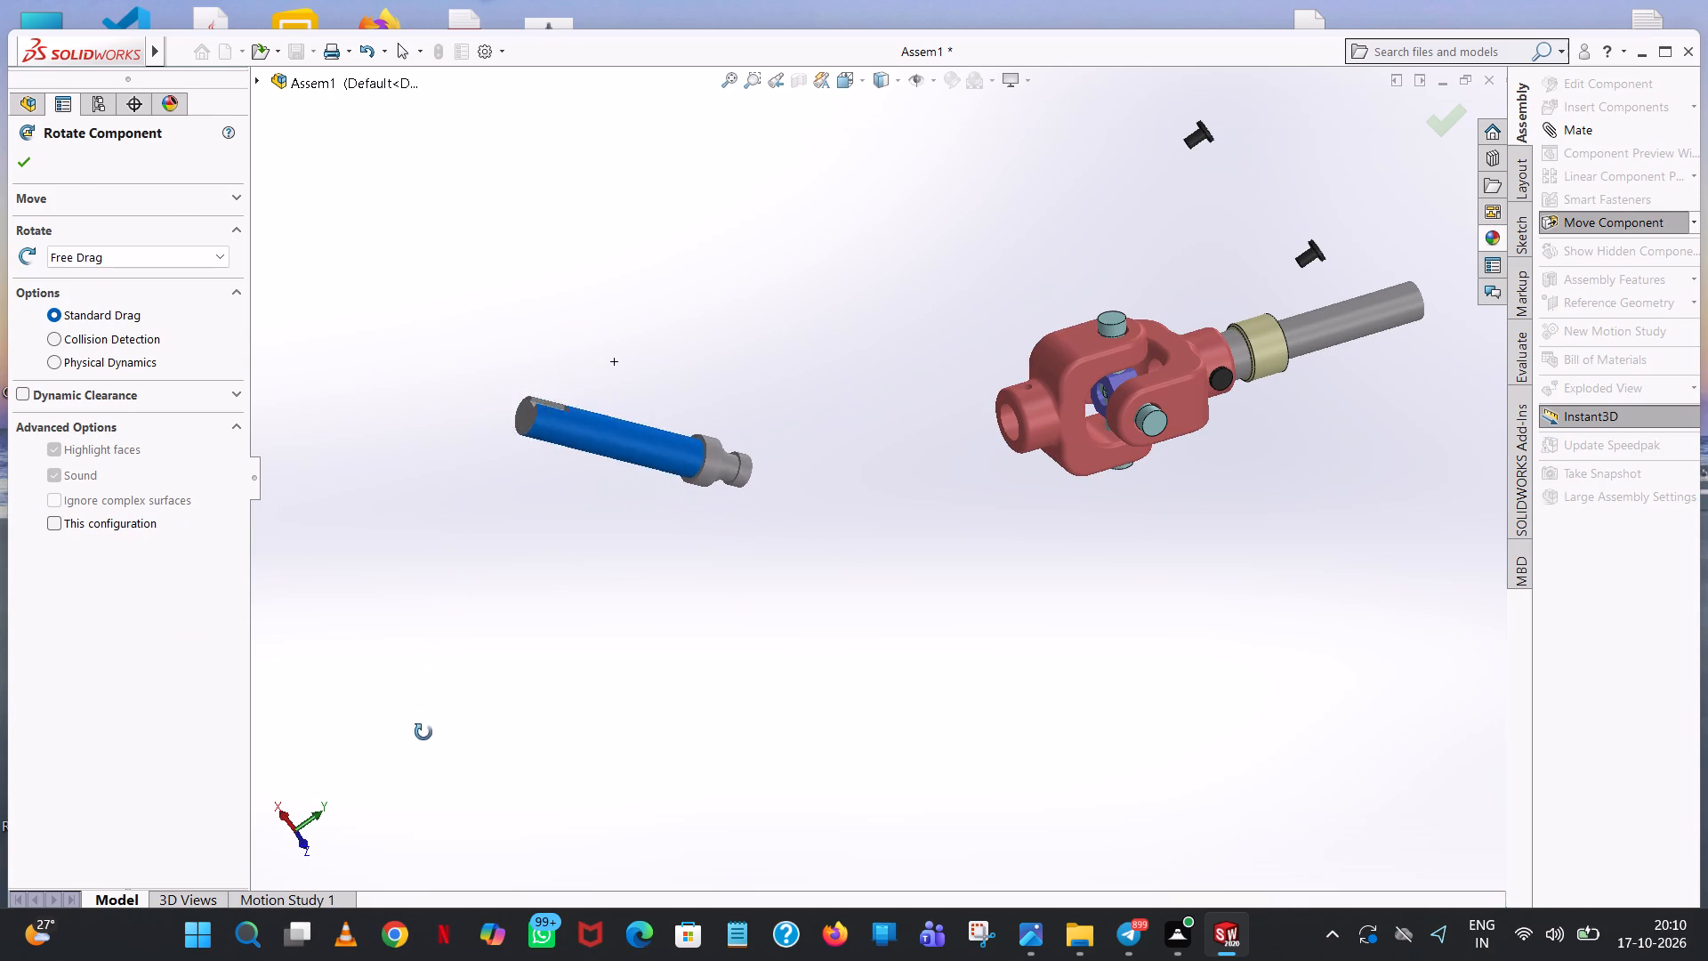
drag(423, 732, 415, 845)
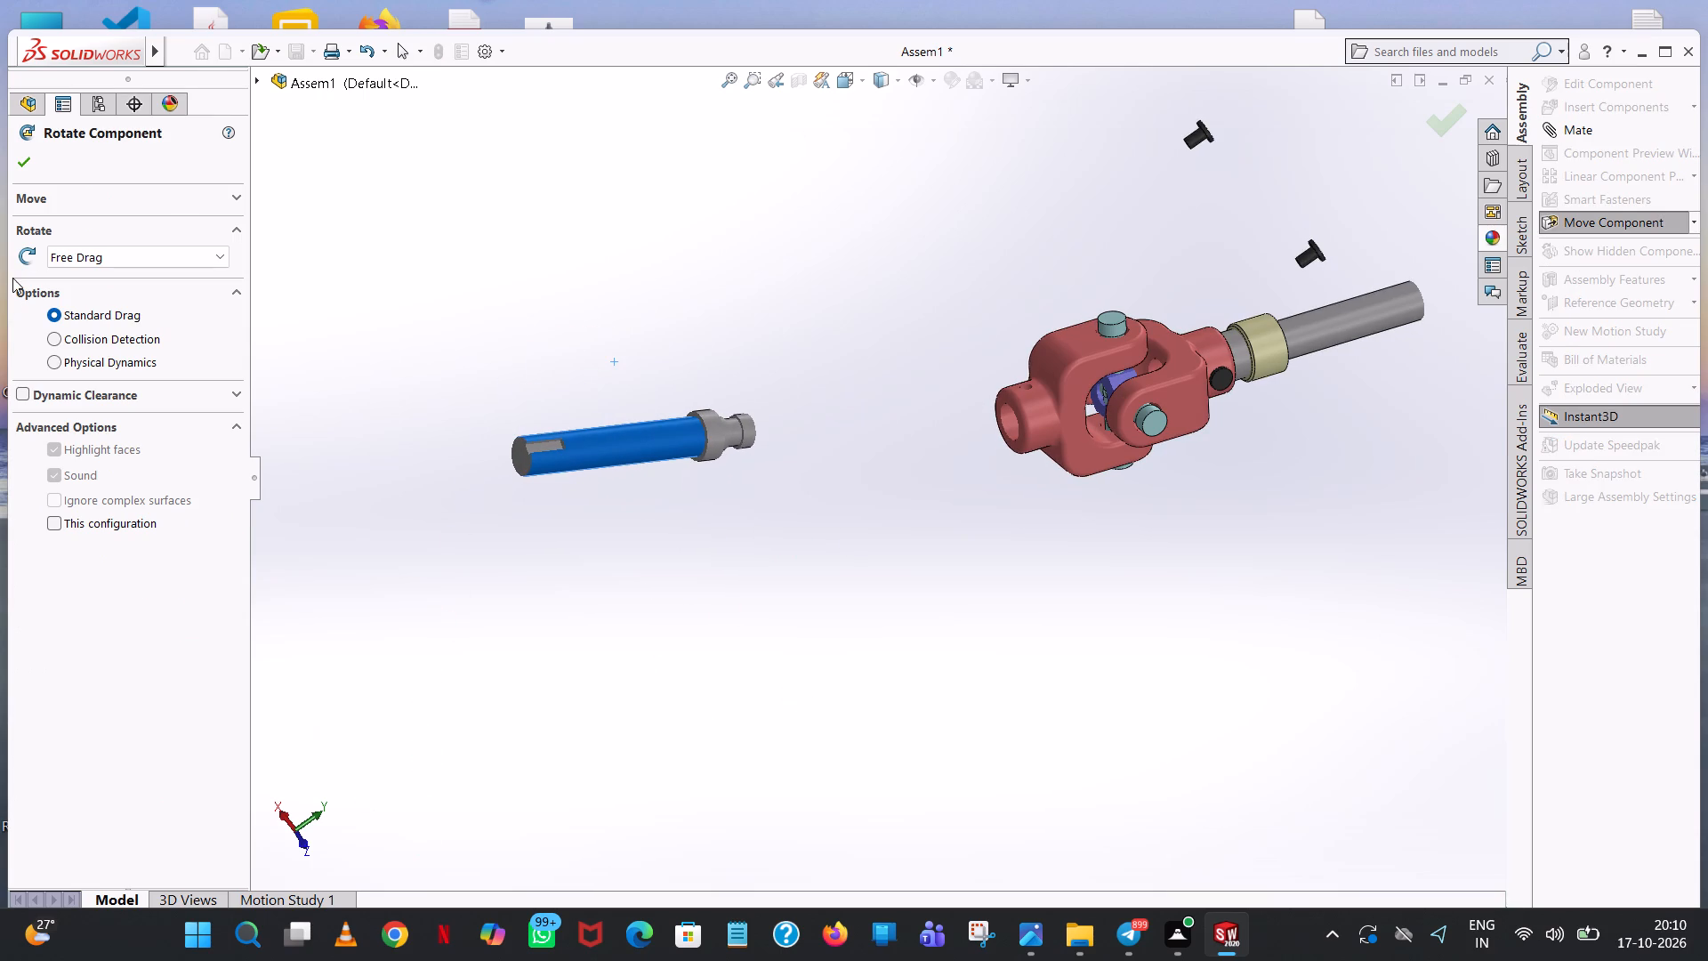
click(25, 166)
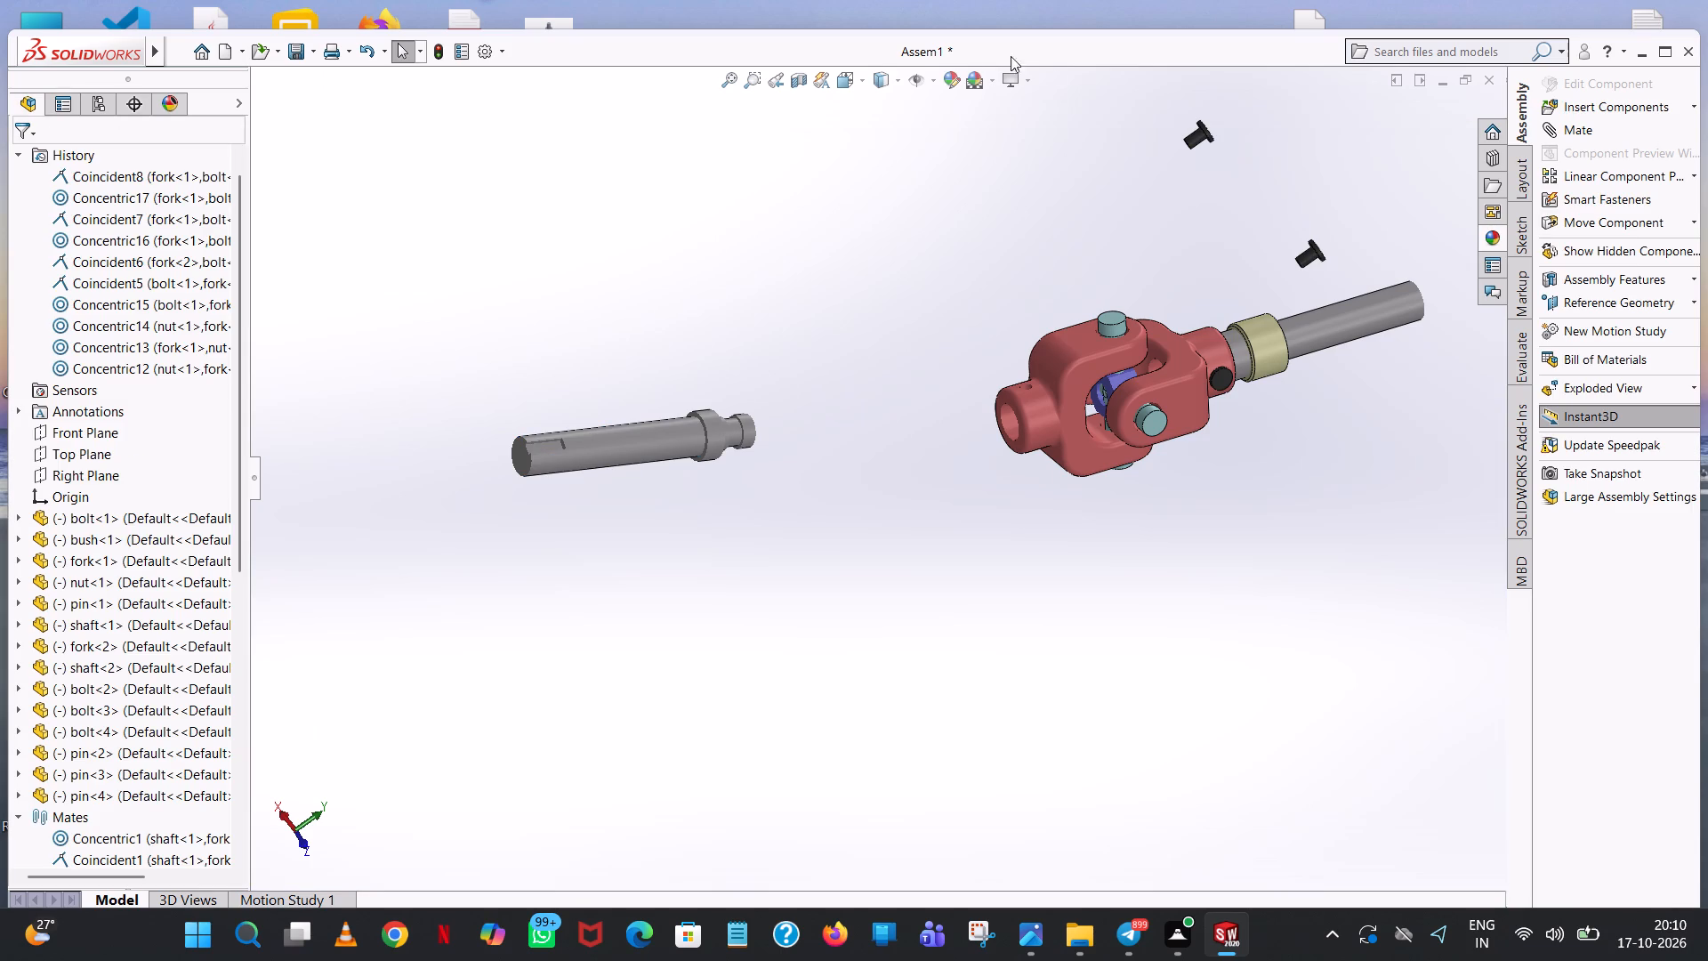
Apply a Concentric mate between the cylindrical neck at shaft<2>'s stepped end and the bore of fork<1>.
click(1587, 130)
middle_drag(946, 273, 916, 279)
middle_drag(916, 279, 834, 285)
scroll(893, 275, down, 1)
middle_drag(1035, 495, 1075, 482)
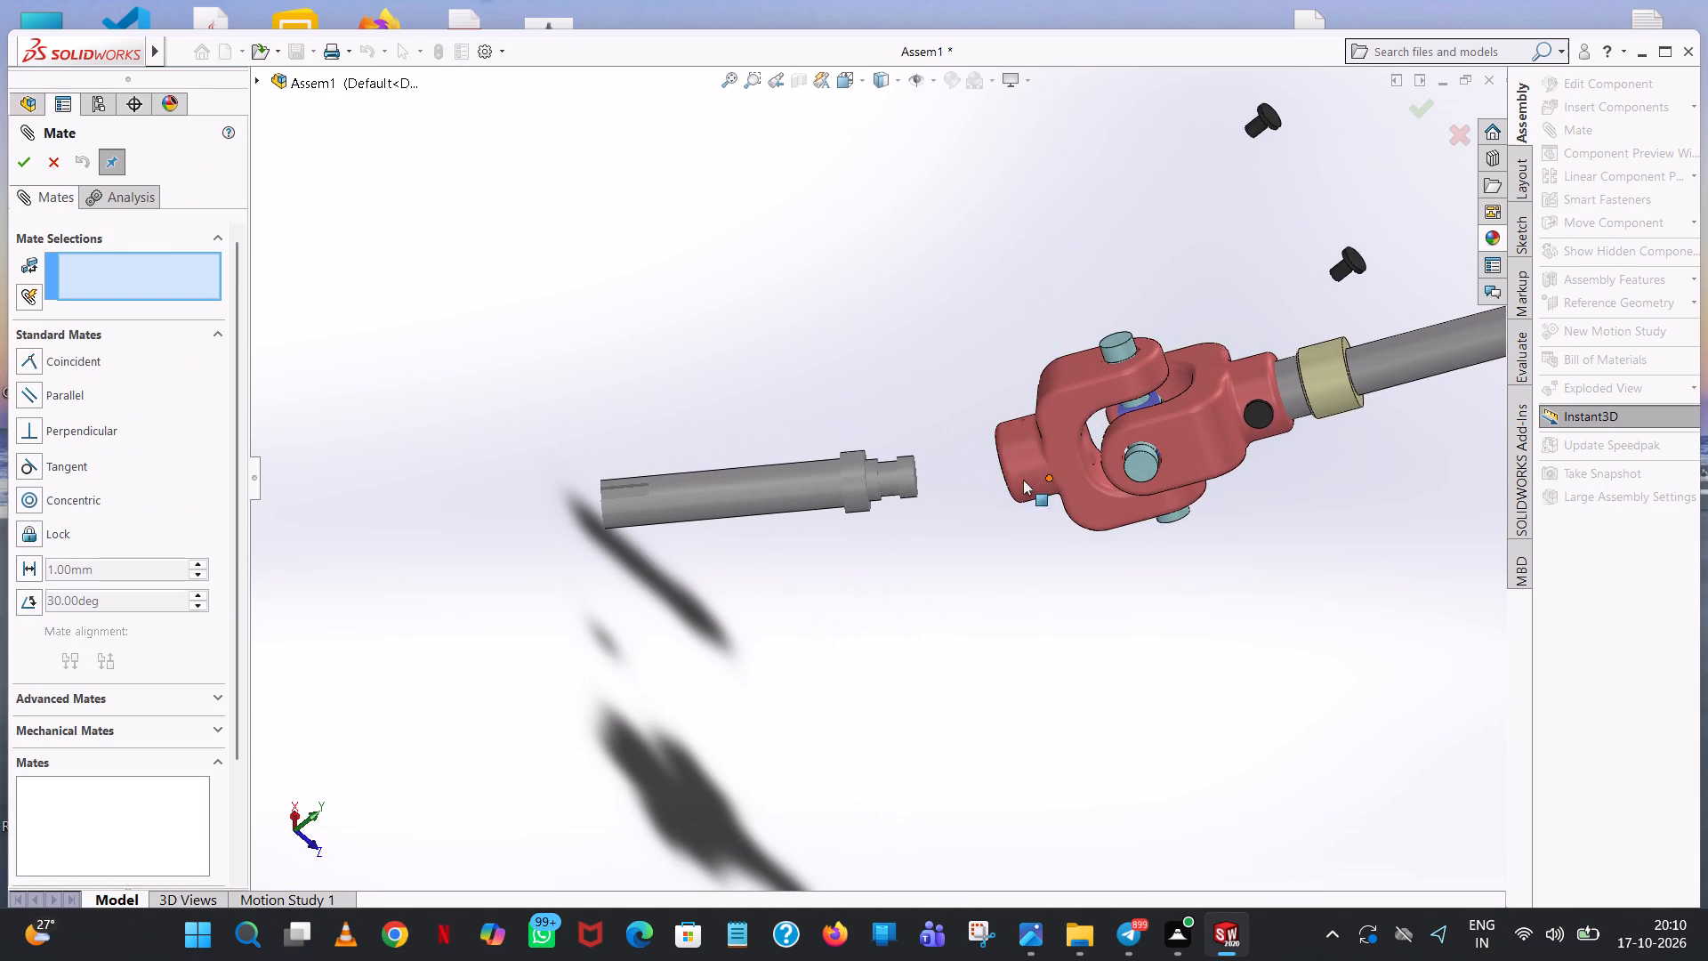
click(884, 476)
middle_drag(944, 532, 1019, 553)
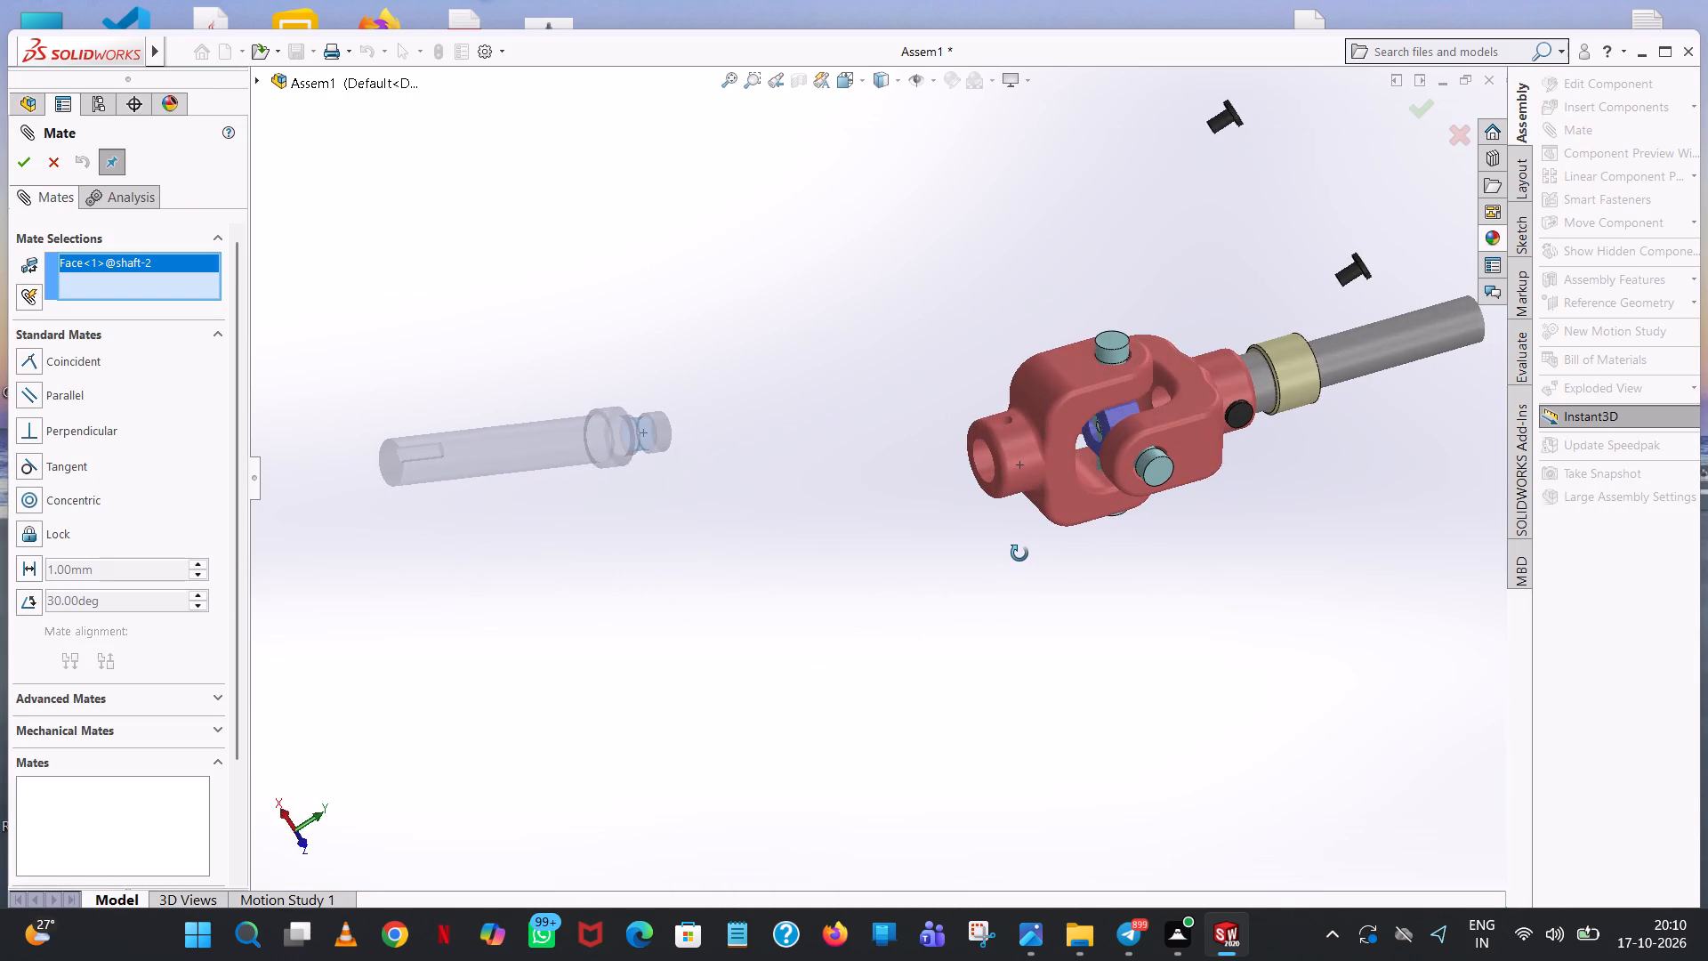
middle_drag(1019, 553, 1037, 541)
click(980, 460)
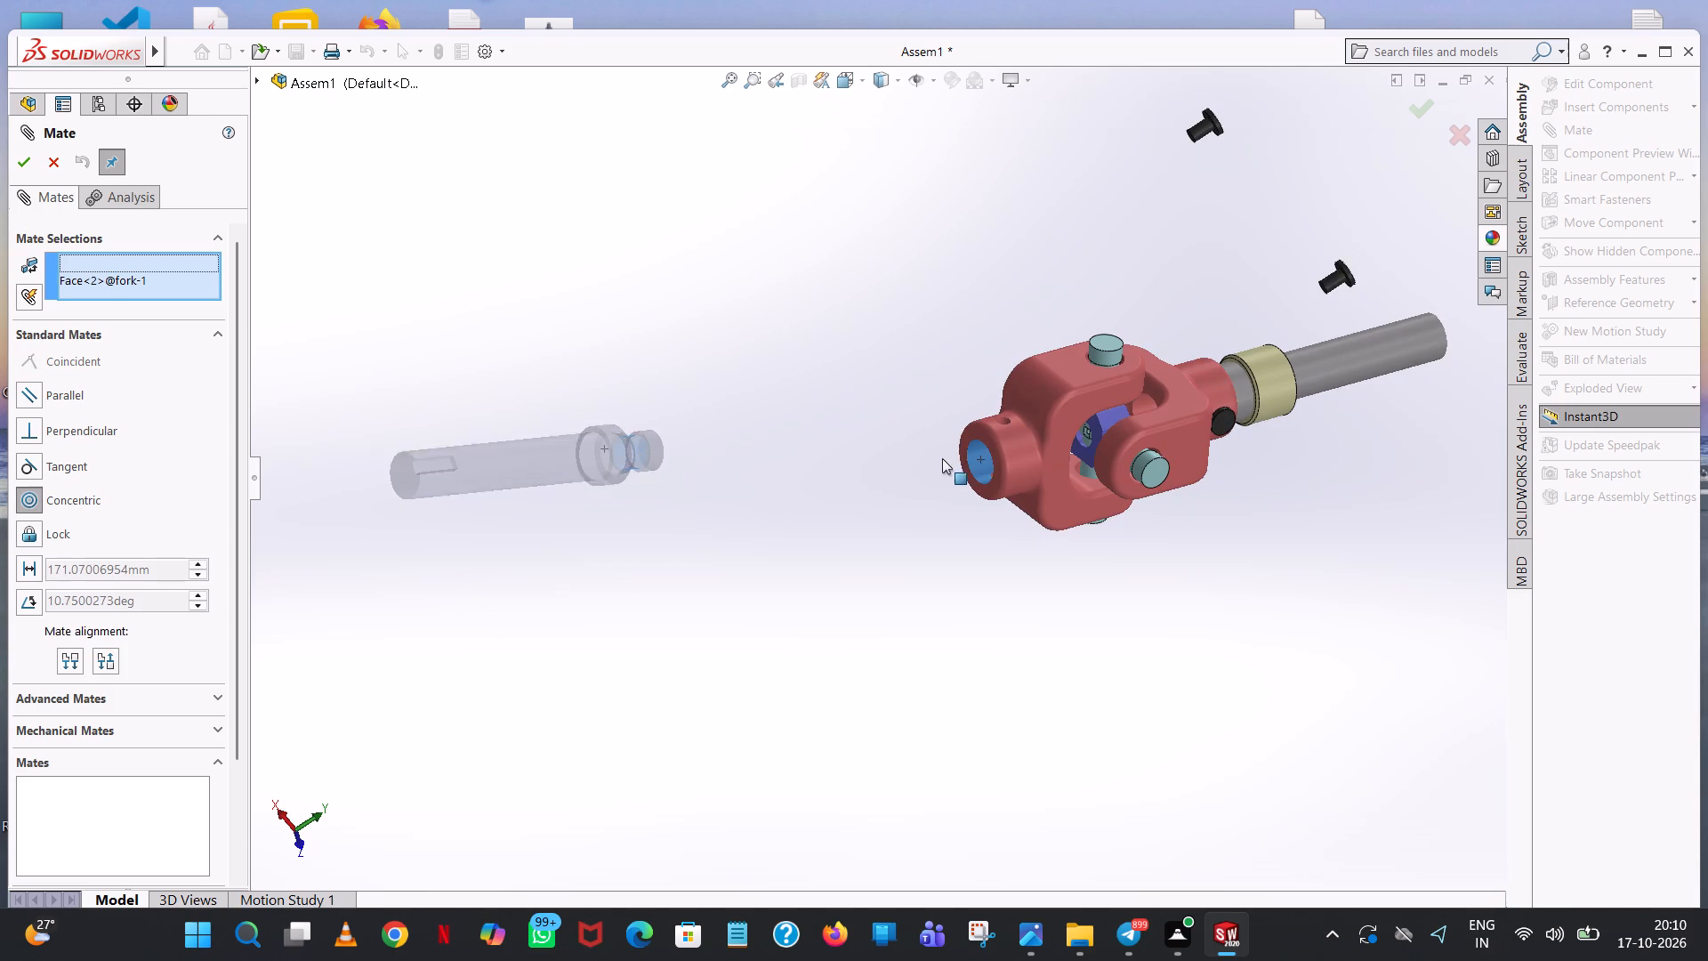
click(1276, 384)
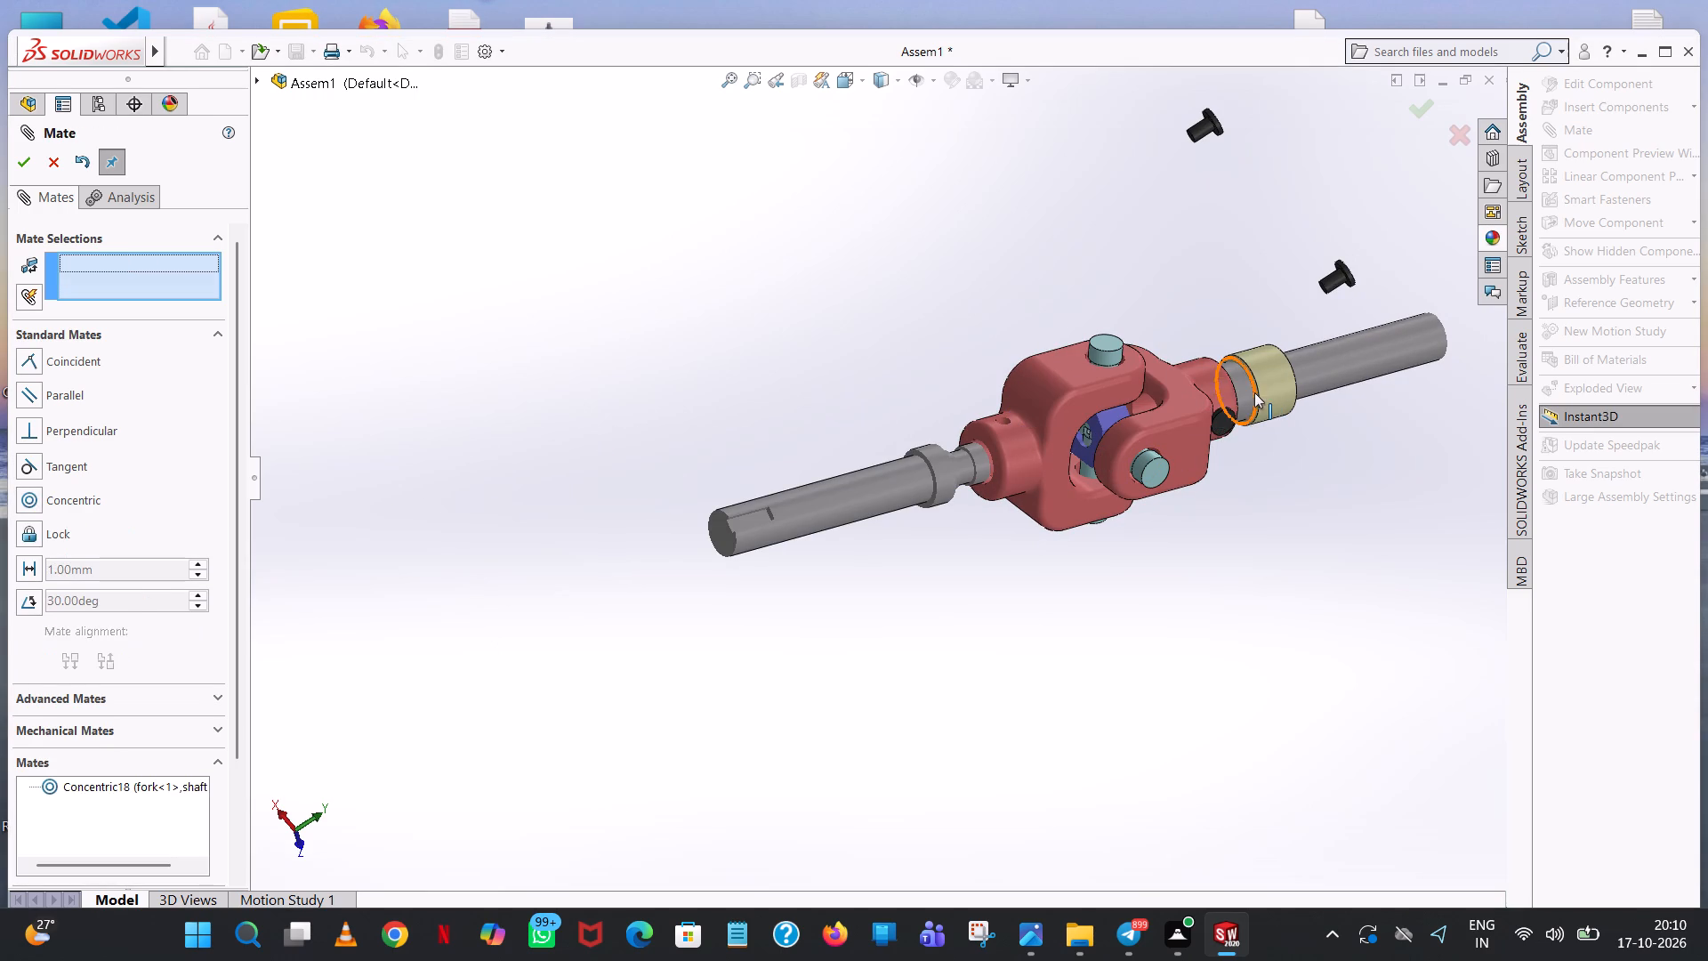
Apply a Coincident mate between the bore-mouth edge of fork<1> and the shoulder face at the stepped end of shaft<2>.
click(75, 351)
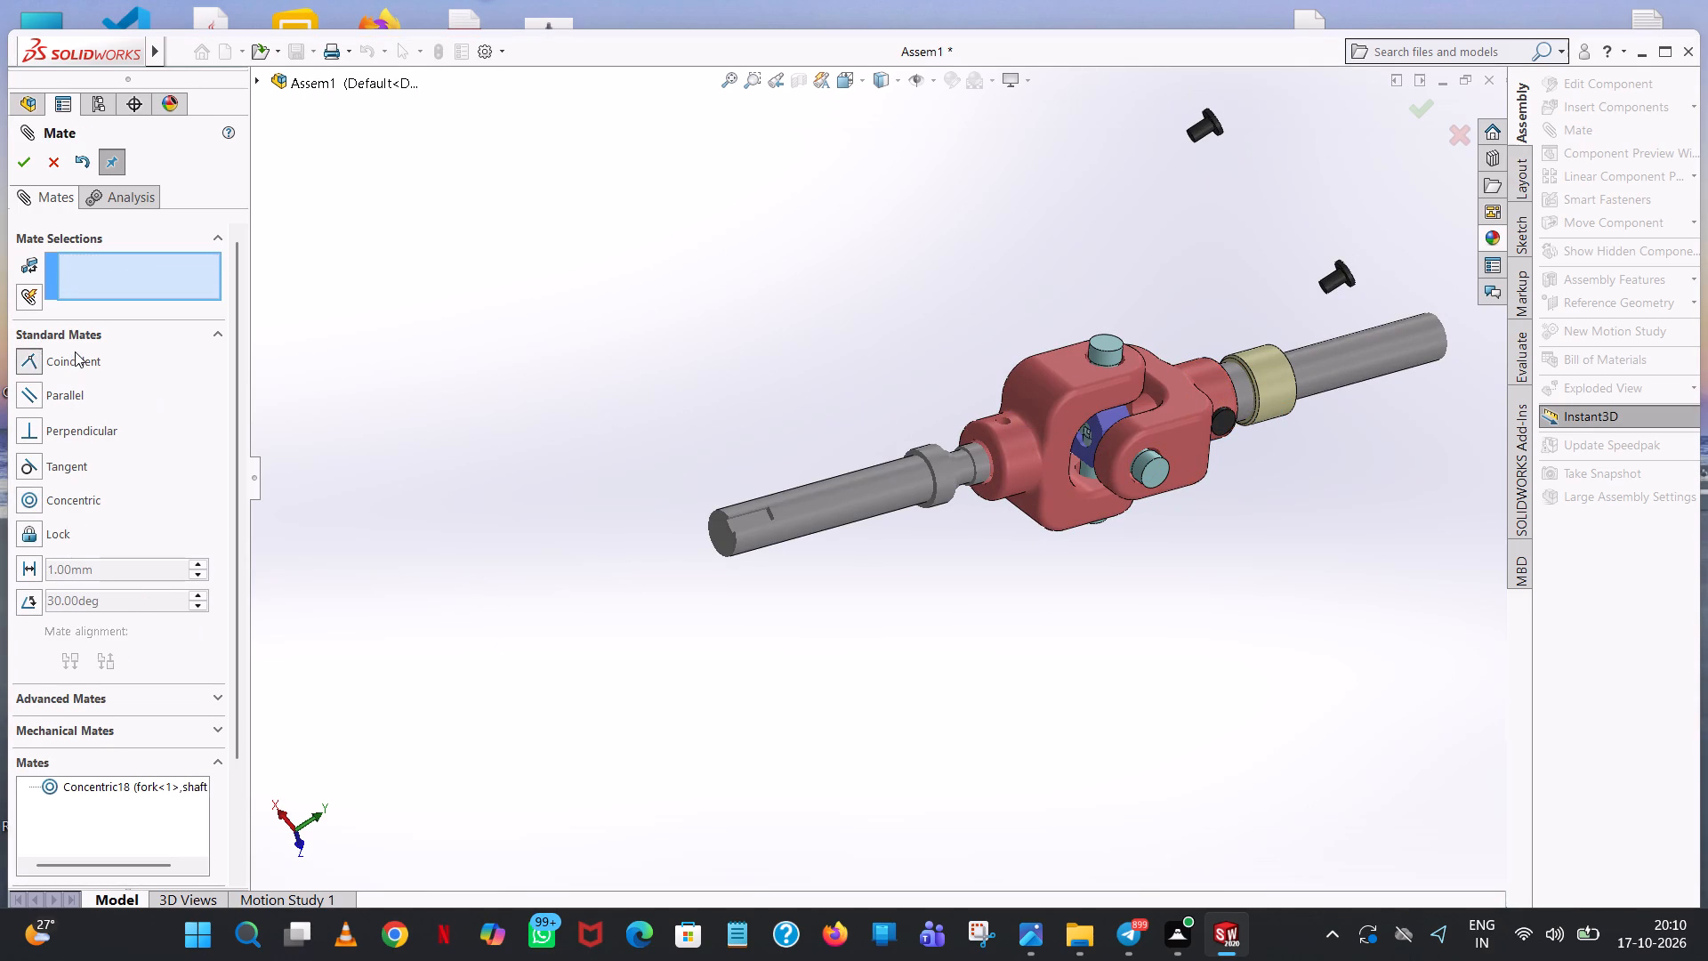
middle_drag(846, 555, 661, 576)
scroll(977, 411, down, 7)
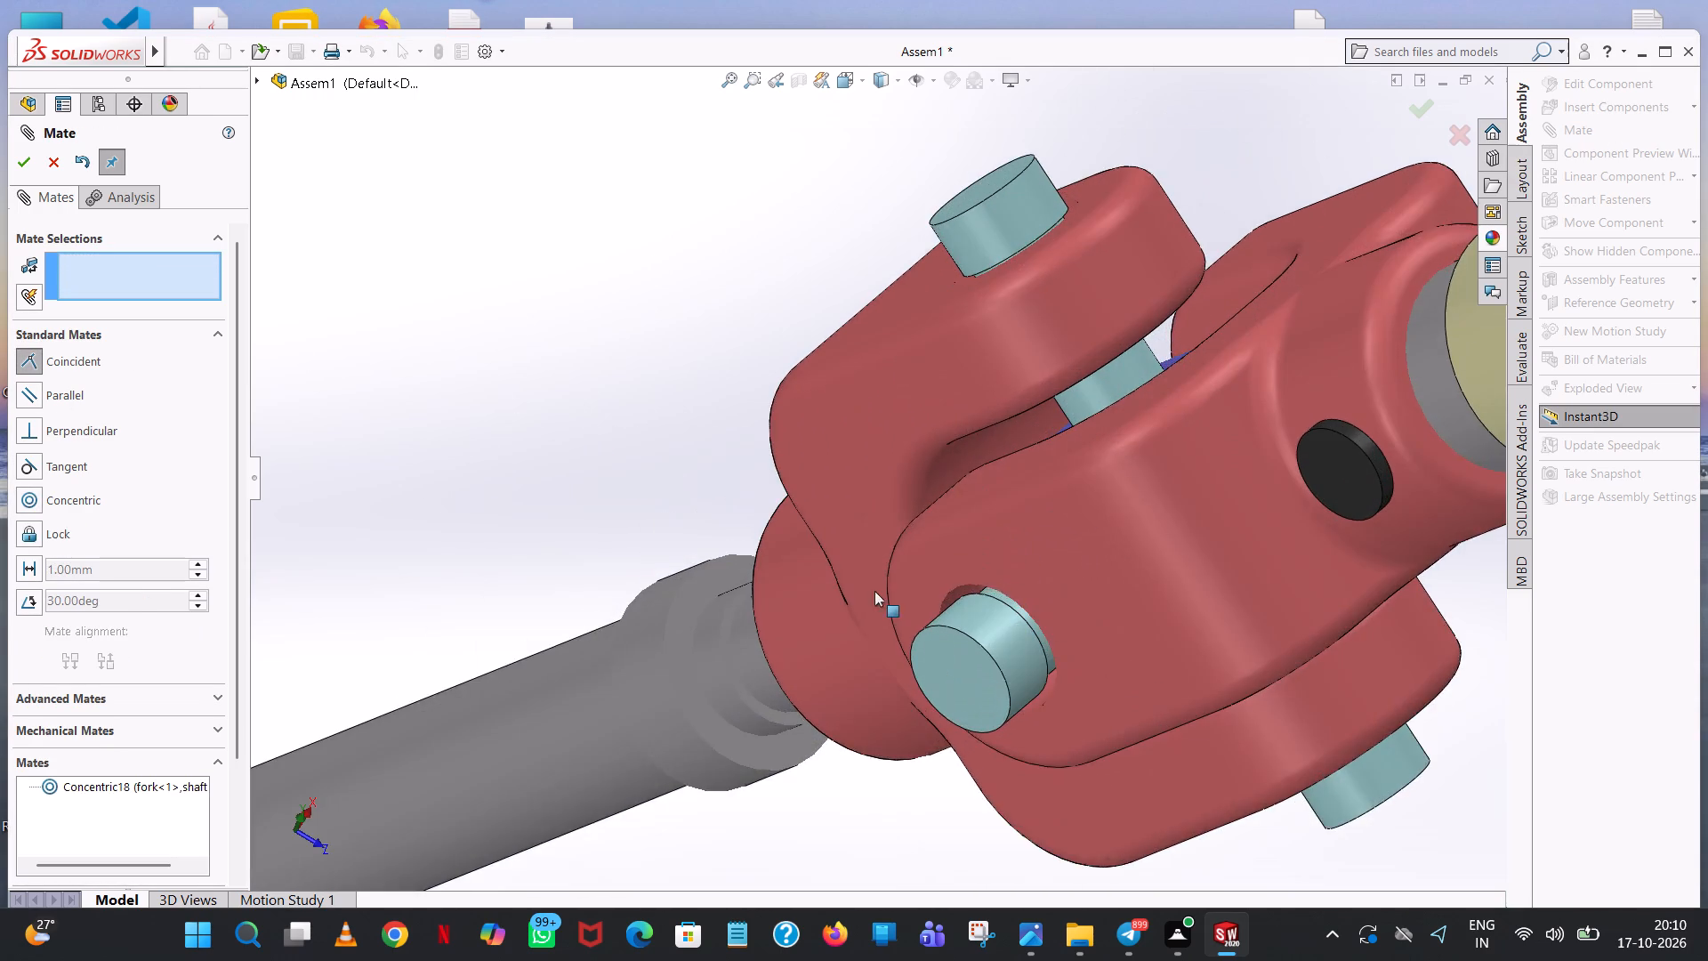
scroll(707, 666, down, 3)
middle_drag(724, 670, 911, 648)
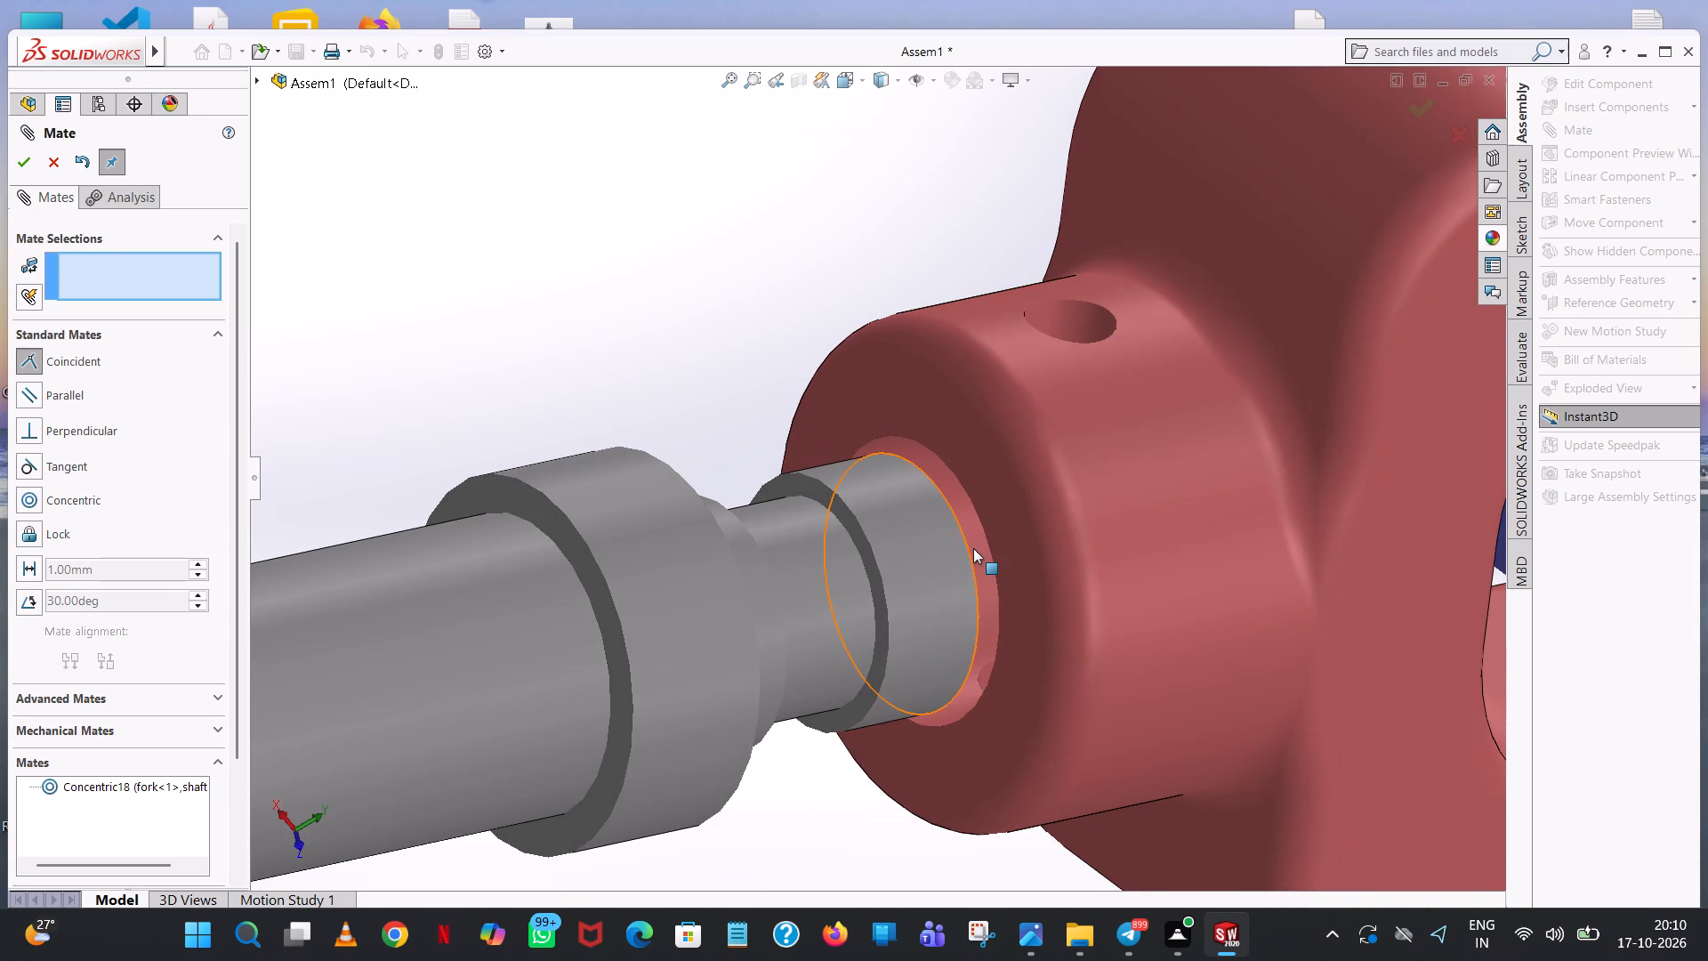
click(987, 536)
middle_drag(950, 563, 742, 627)
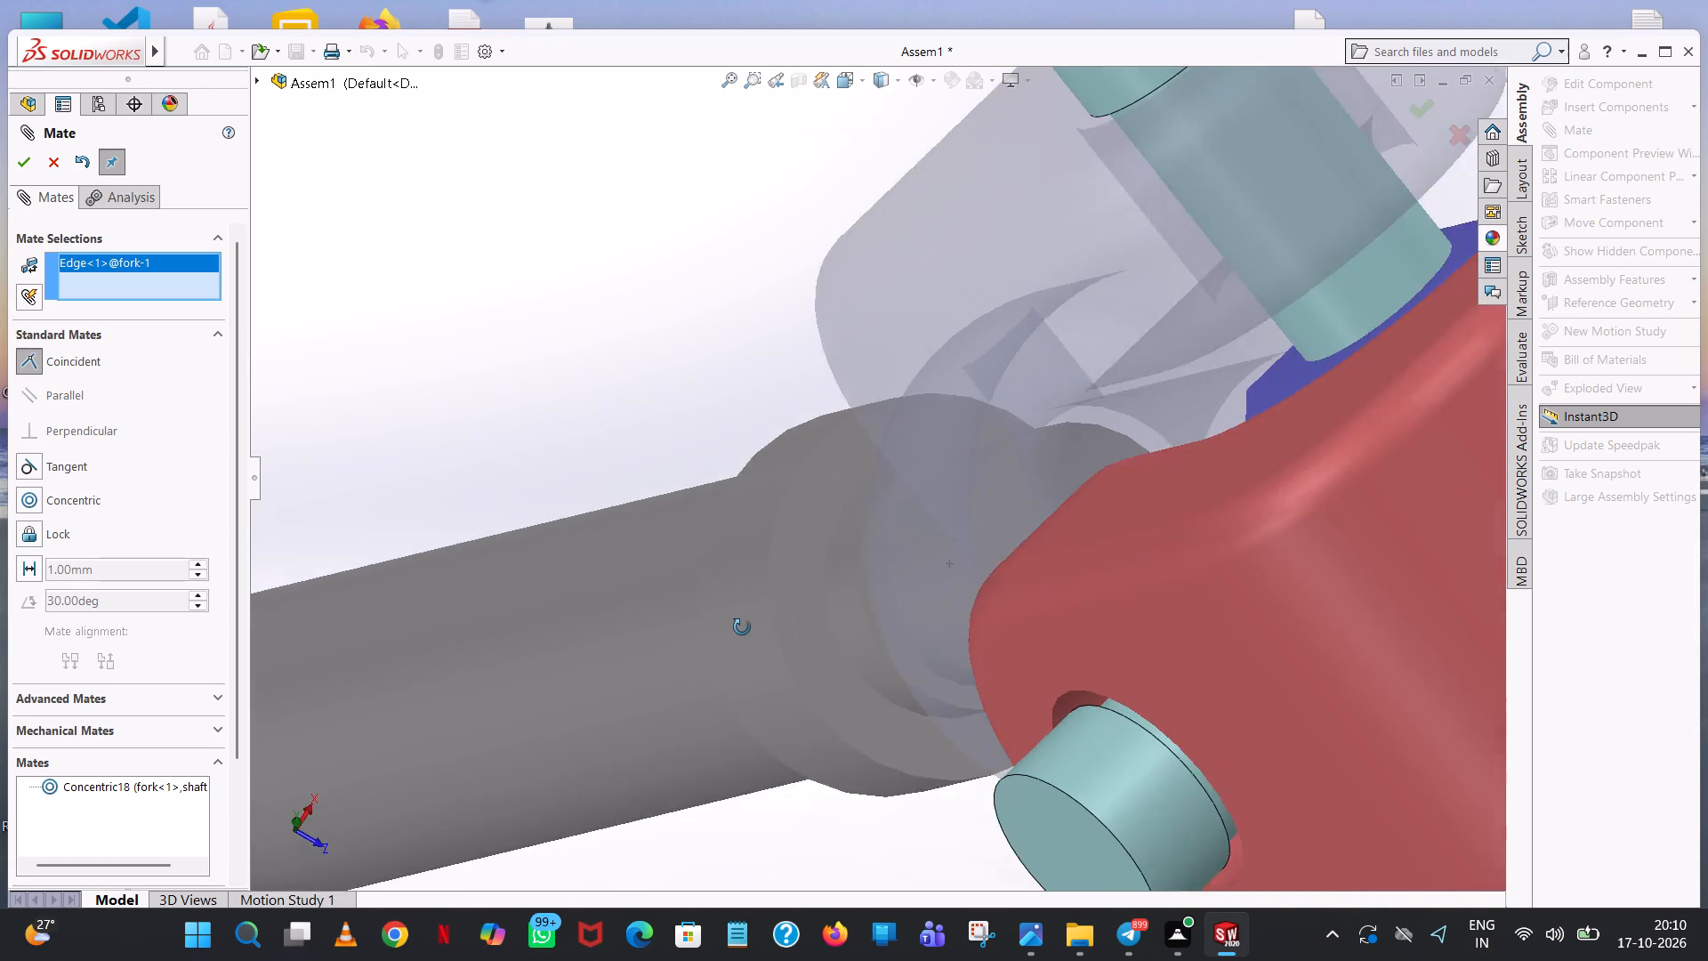
middle_drag(742, 627, 742, 630)
middle_drag(750, 633, 765, 648)
click(814, 531)
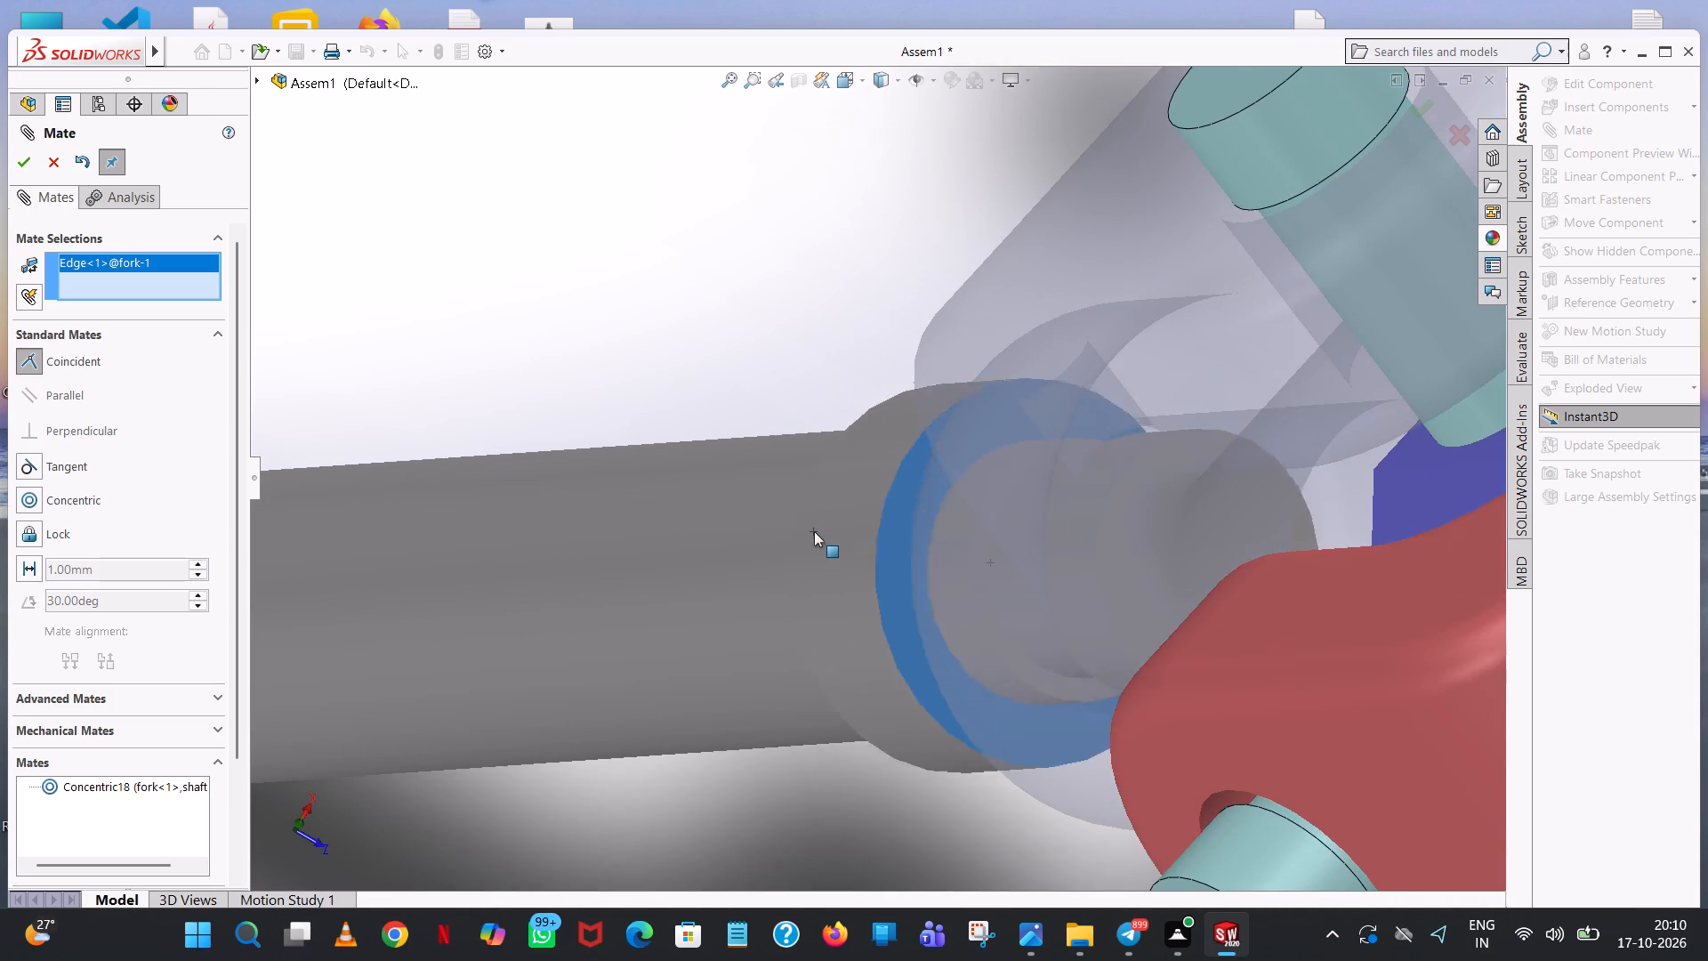
click(979, 559)
scroll(890, 608, up, 7)
middle_drag(891, 609, 931, 594)
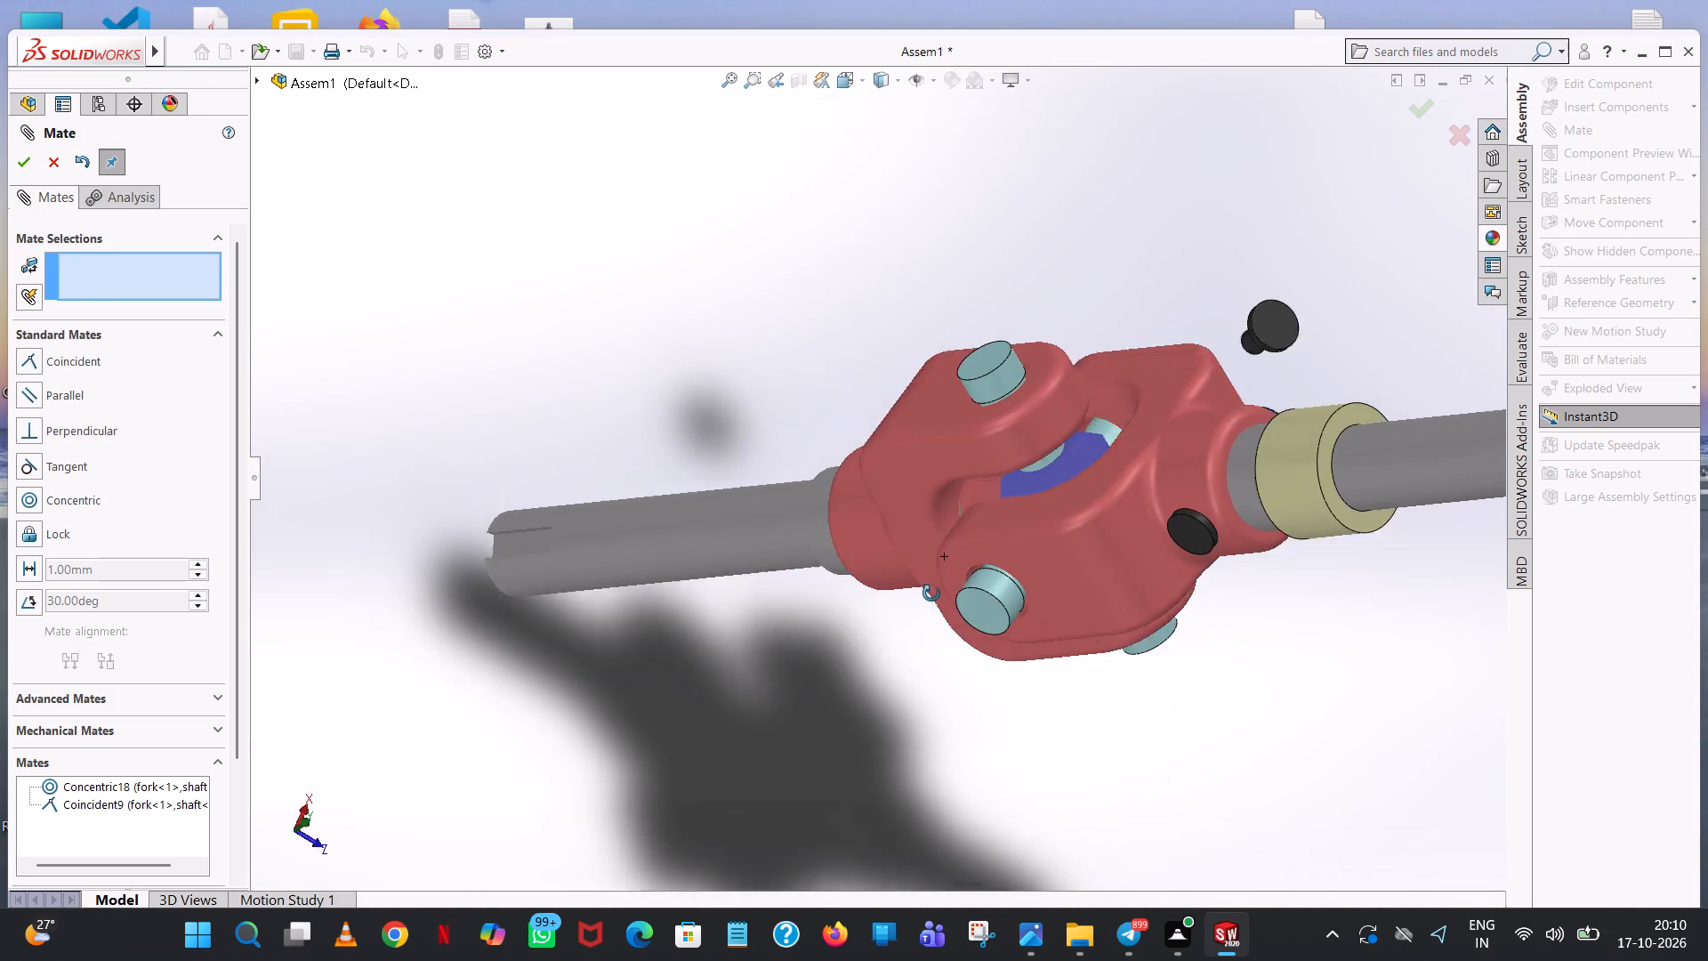
middle_drag(931, 594, 1030, 560)
scroll(1031, 560, up, 5)
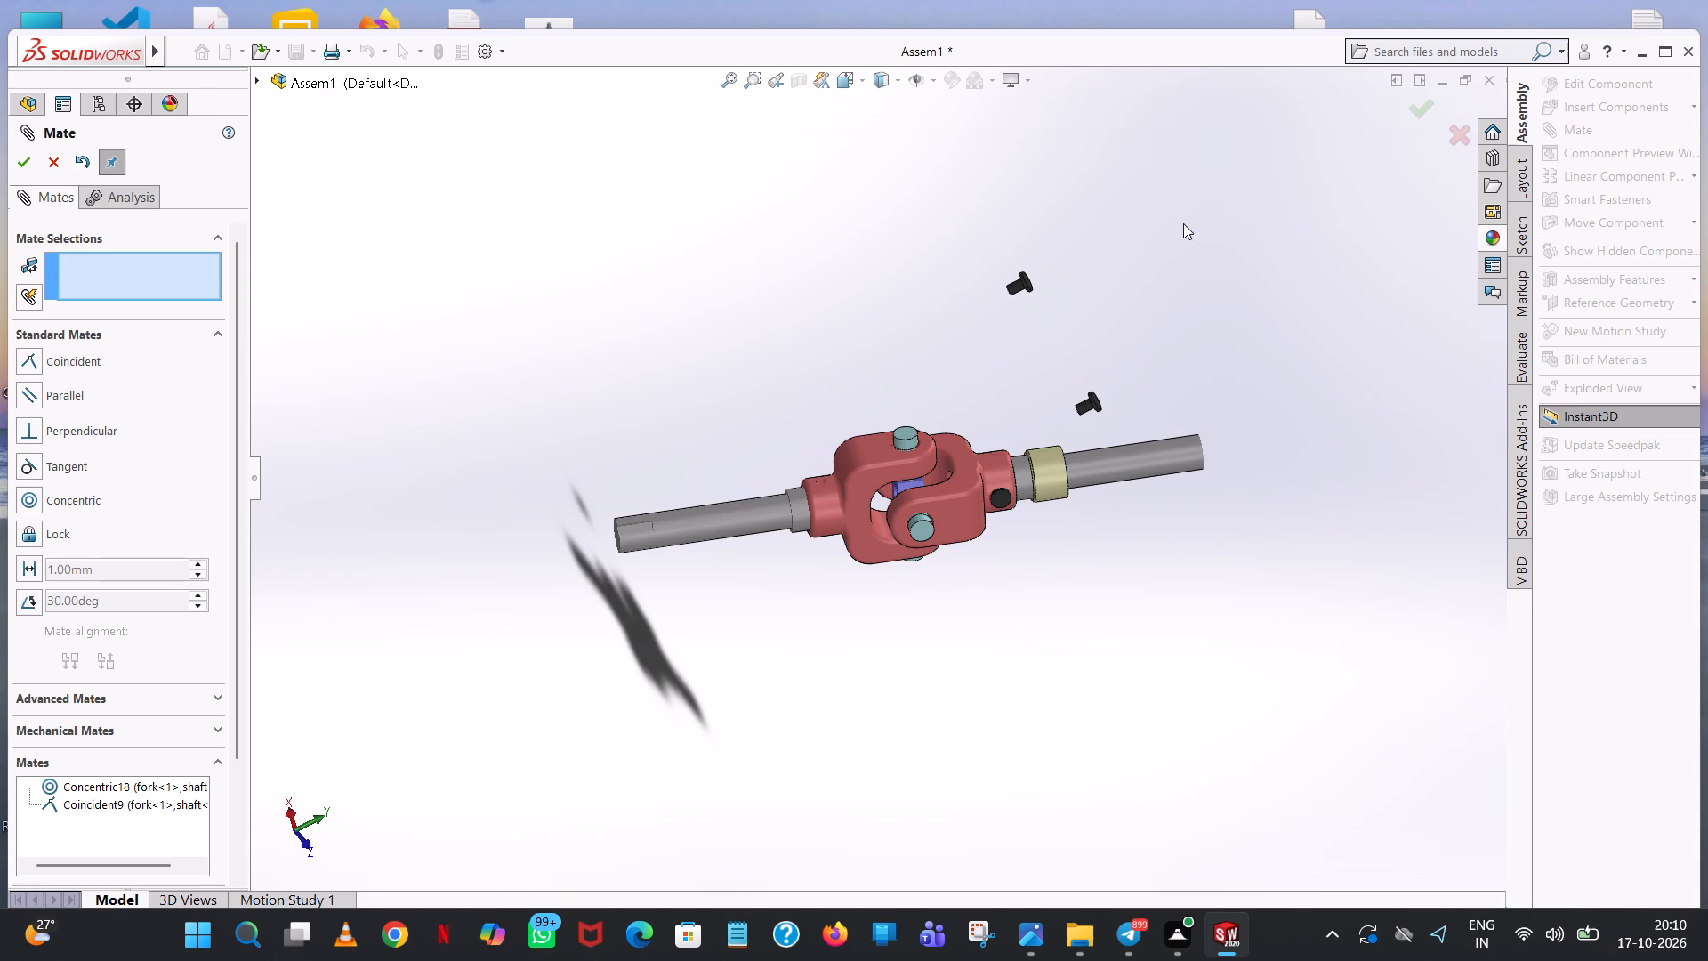
Move the joint by bush<1> to check how the mated parts travel together, and finish mating.
drag(1055, 484, 1084, 514)
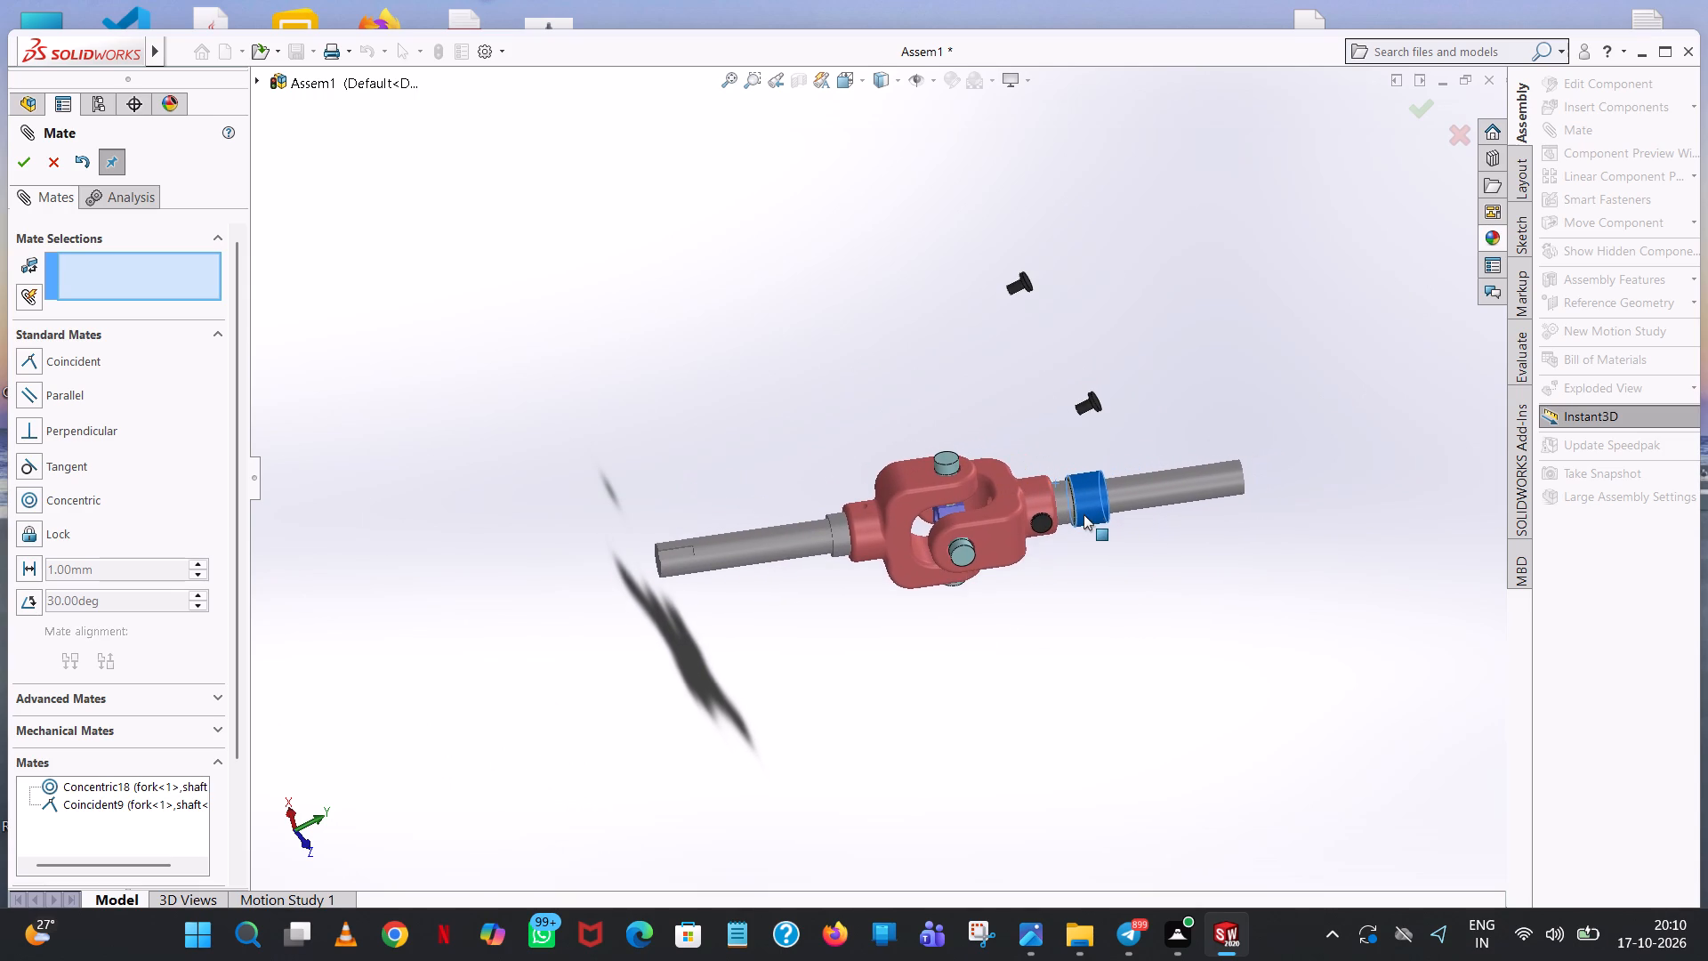
drag(1084, 514, 1079, 515)
scroll(584, 417, up, 5)
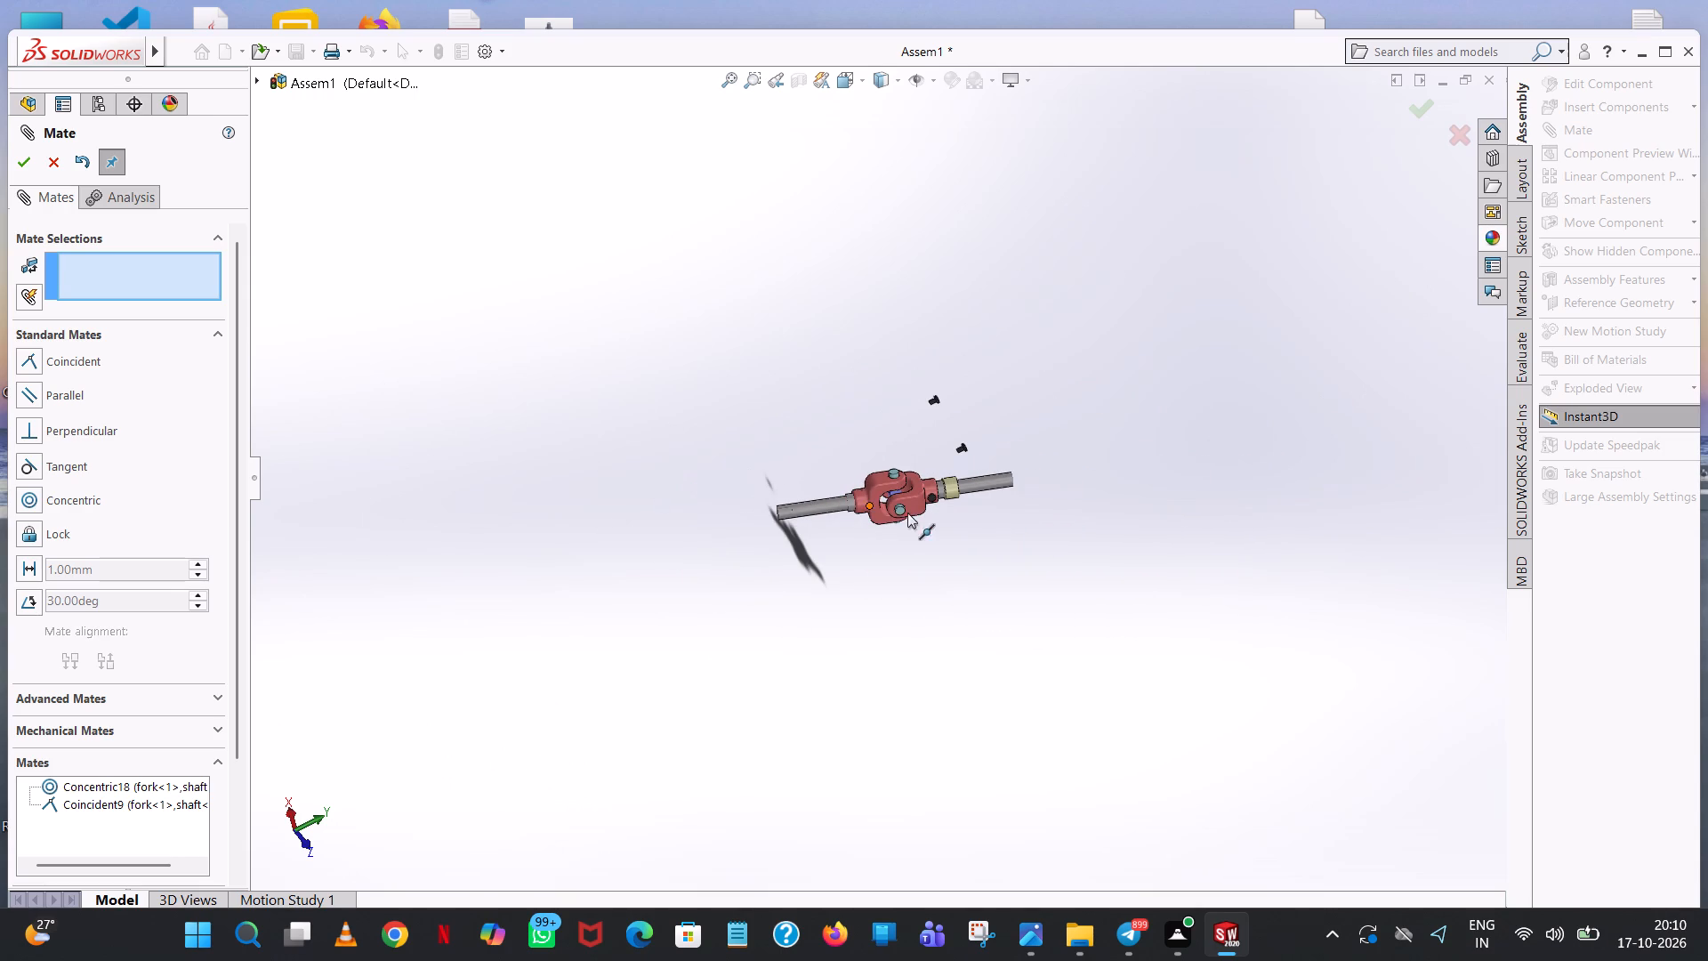
scroll(979, 513, up, 6)
scroll(864, 480, down, 8)
scroll(941, 491, down, 5)
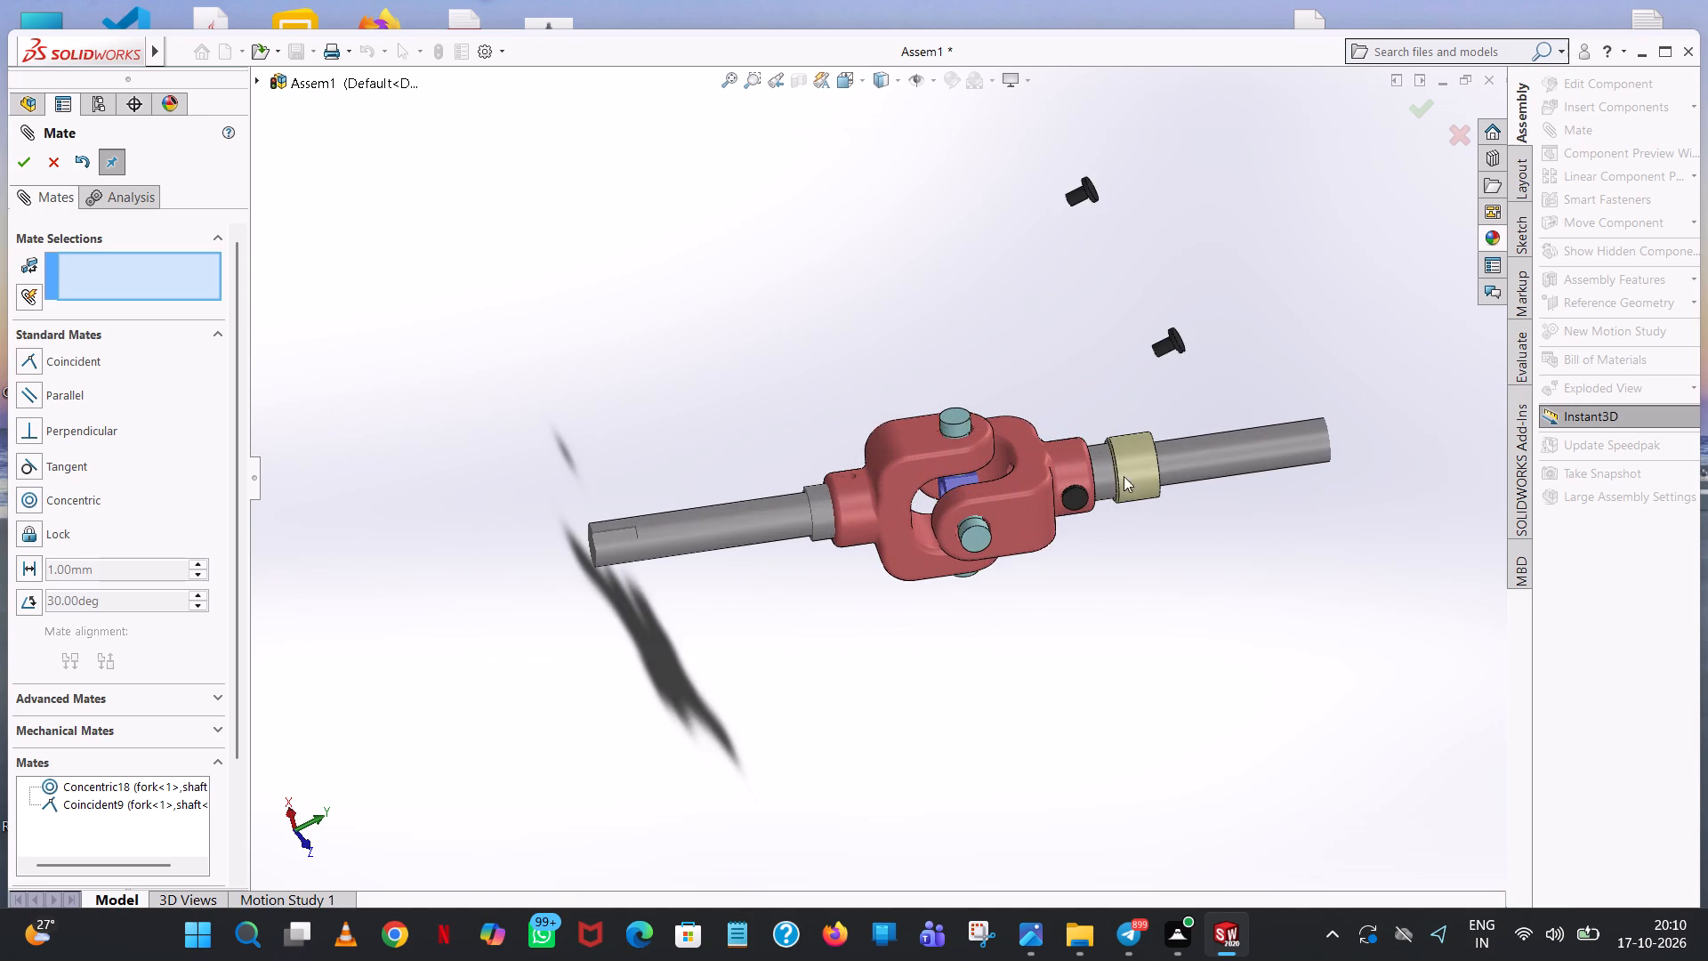
drag(1174, 464, 1337, 377)
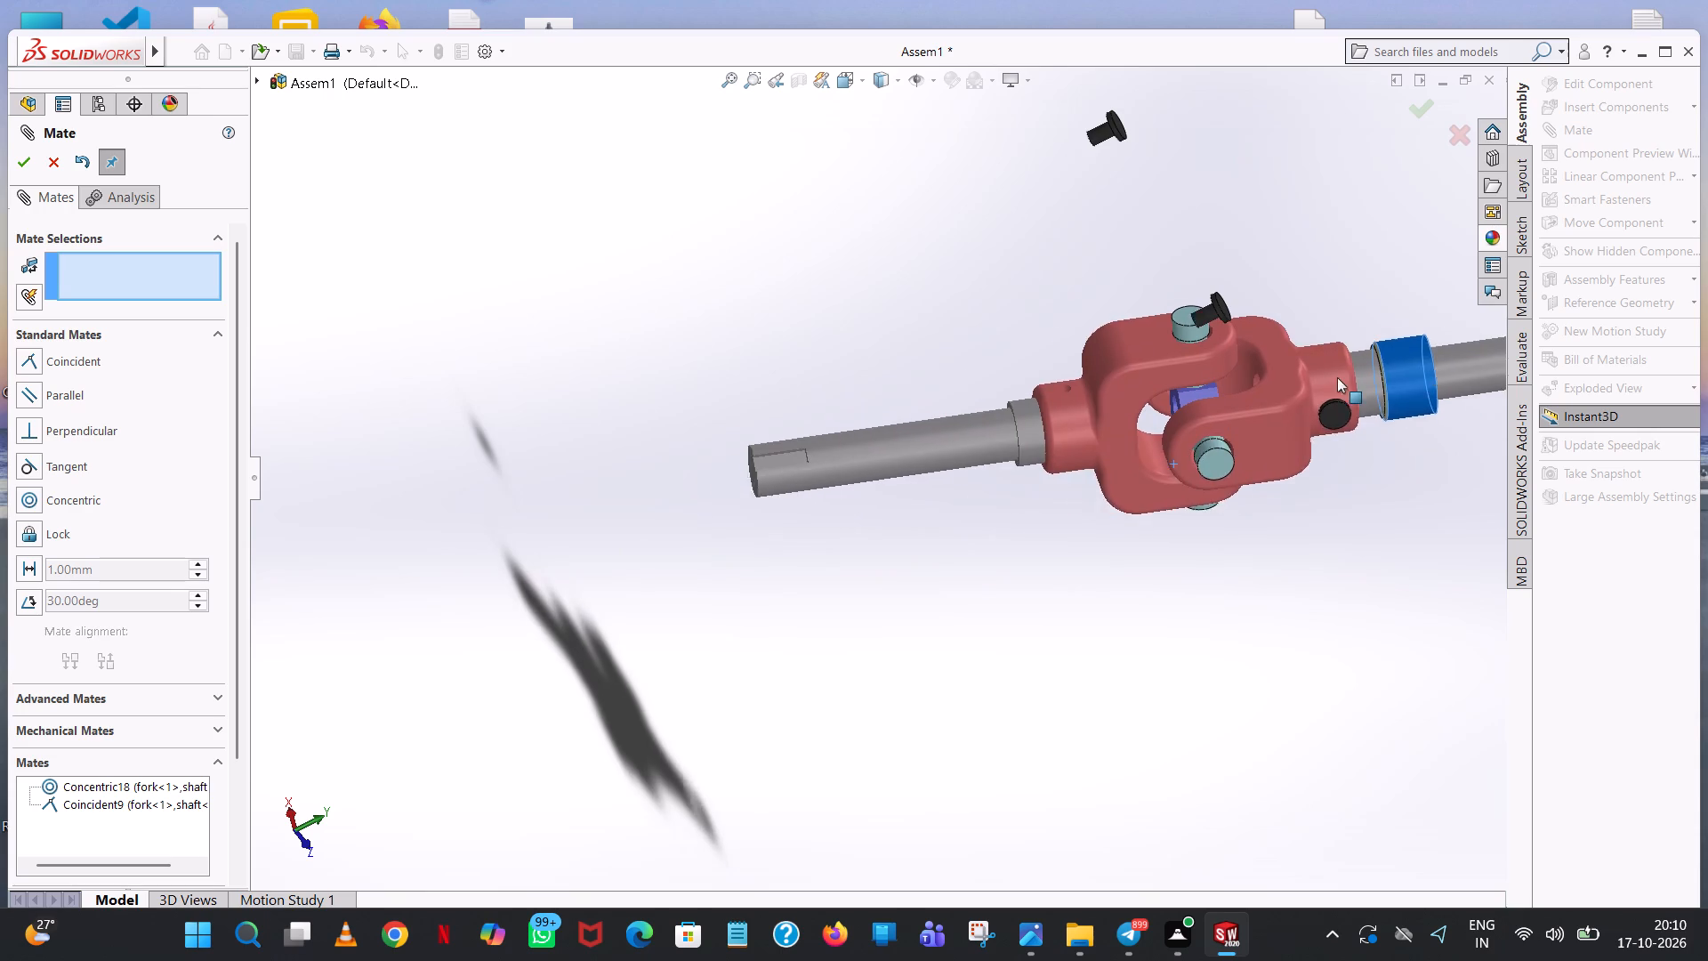
drag(1337, 377, 1098, 385)
scroll(1099, 390, up, 8)
scroll(882, 424, down, 2)
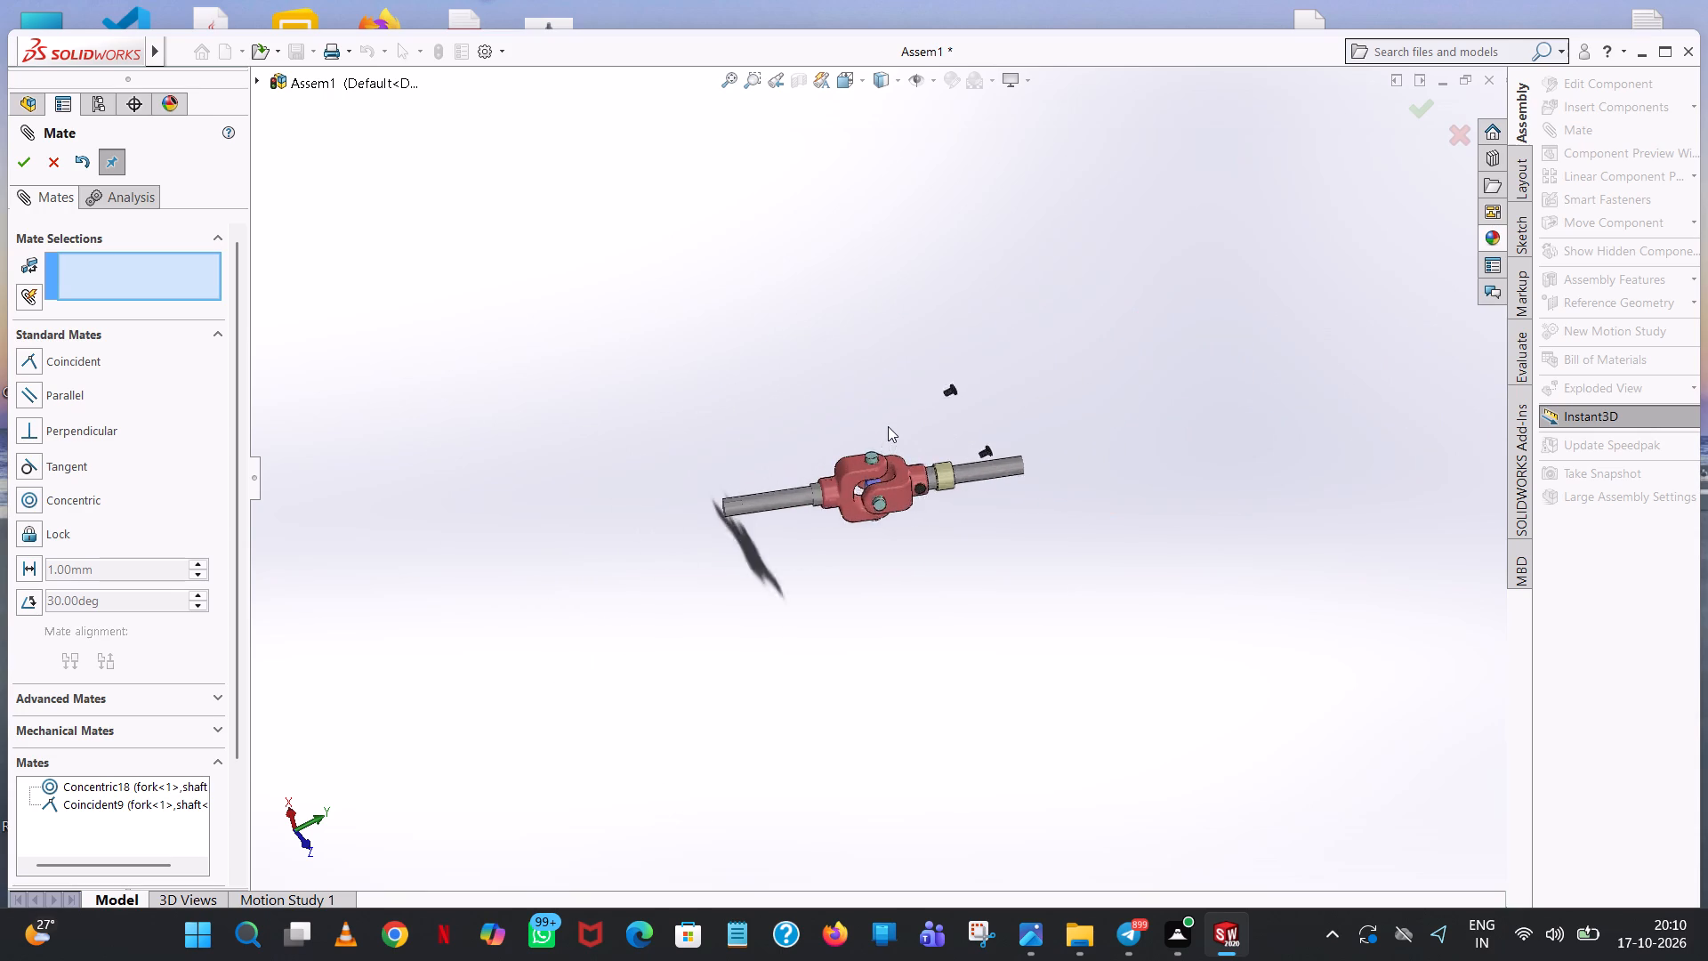
scroll(888, 426, down, 3)
scroll(884, 585, up, 20)
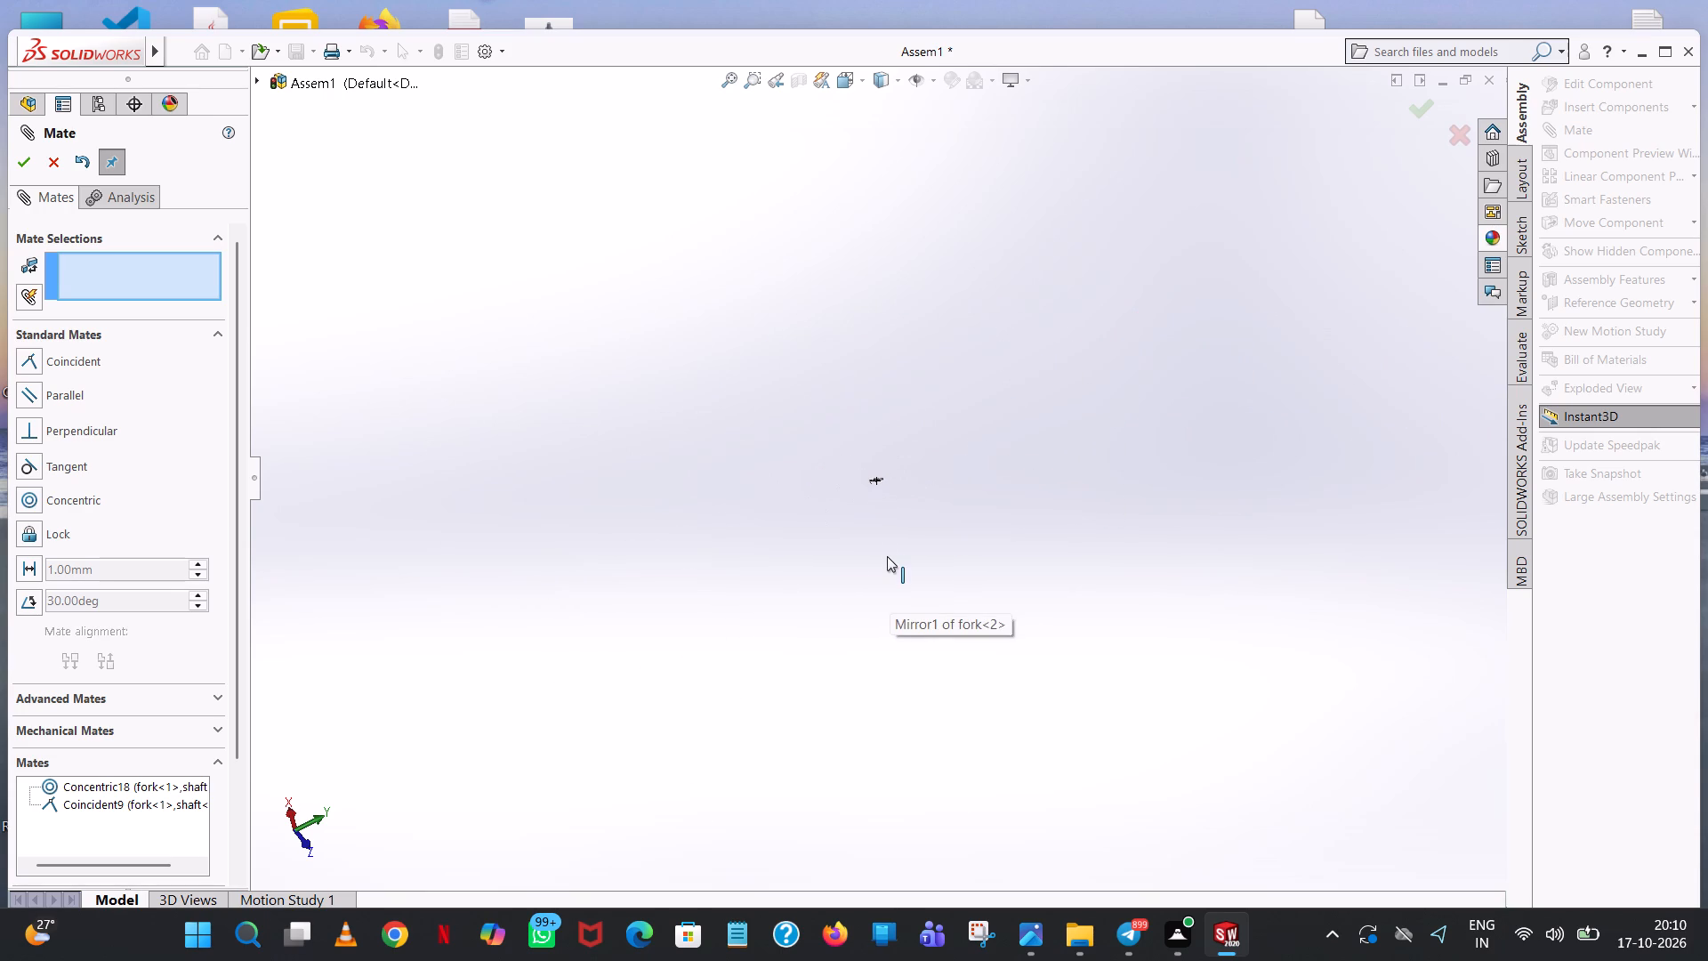
scroll(855, 463, down, 8)
scroll(904, 577, down, 5)
scroll(902, 303, down, 4)
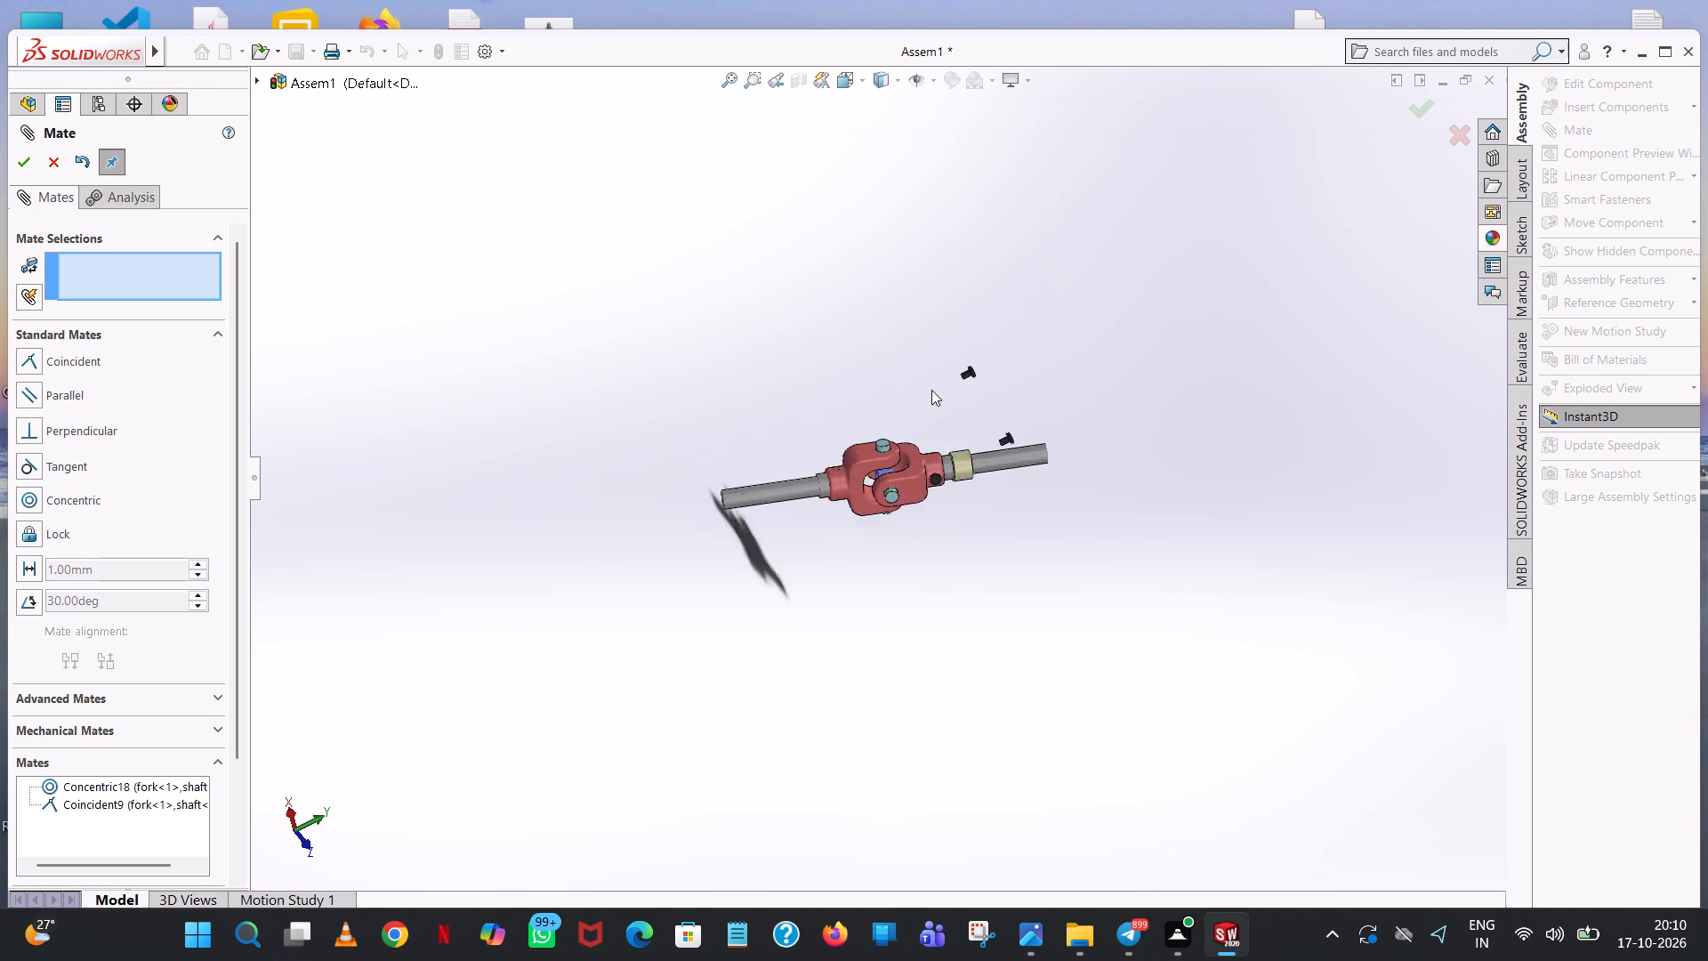
scroll(931, 390, down, 1)
scroll(874, 489, down, 4)
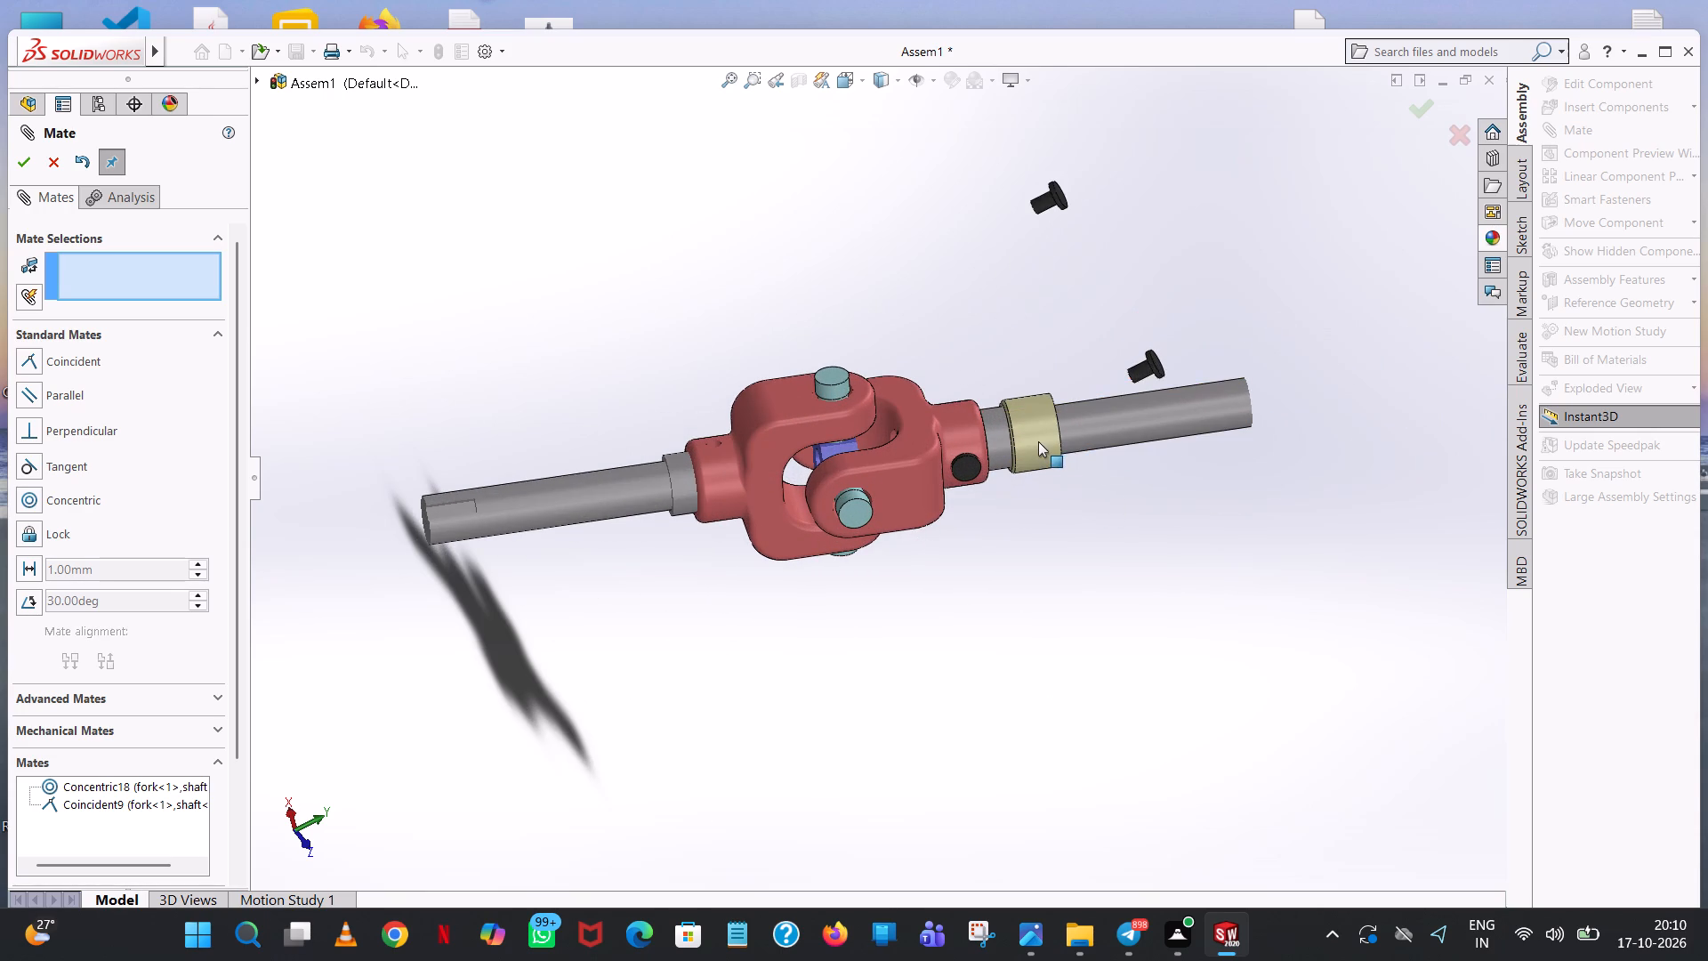
click(19, 166)
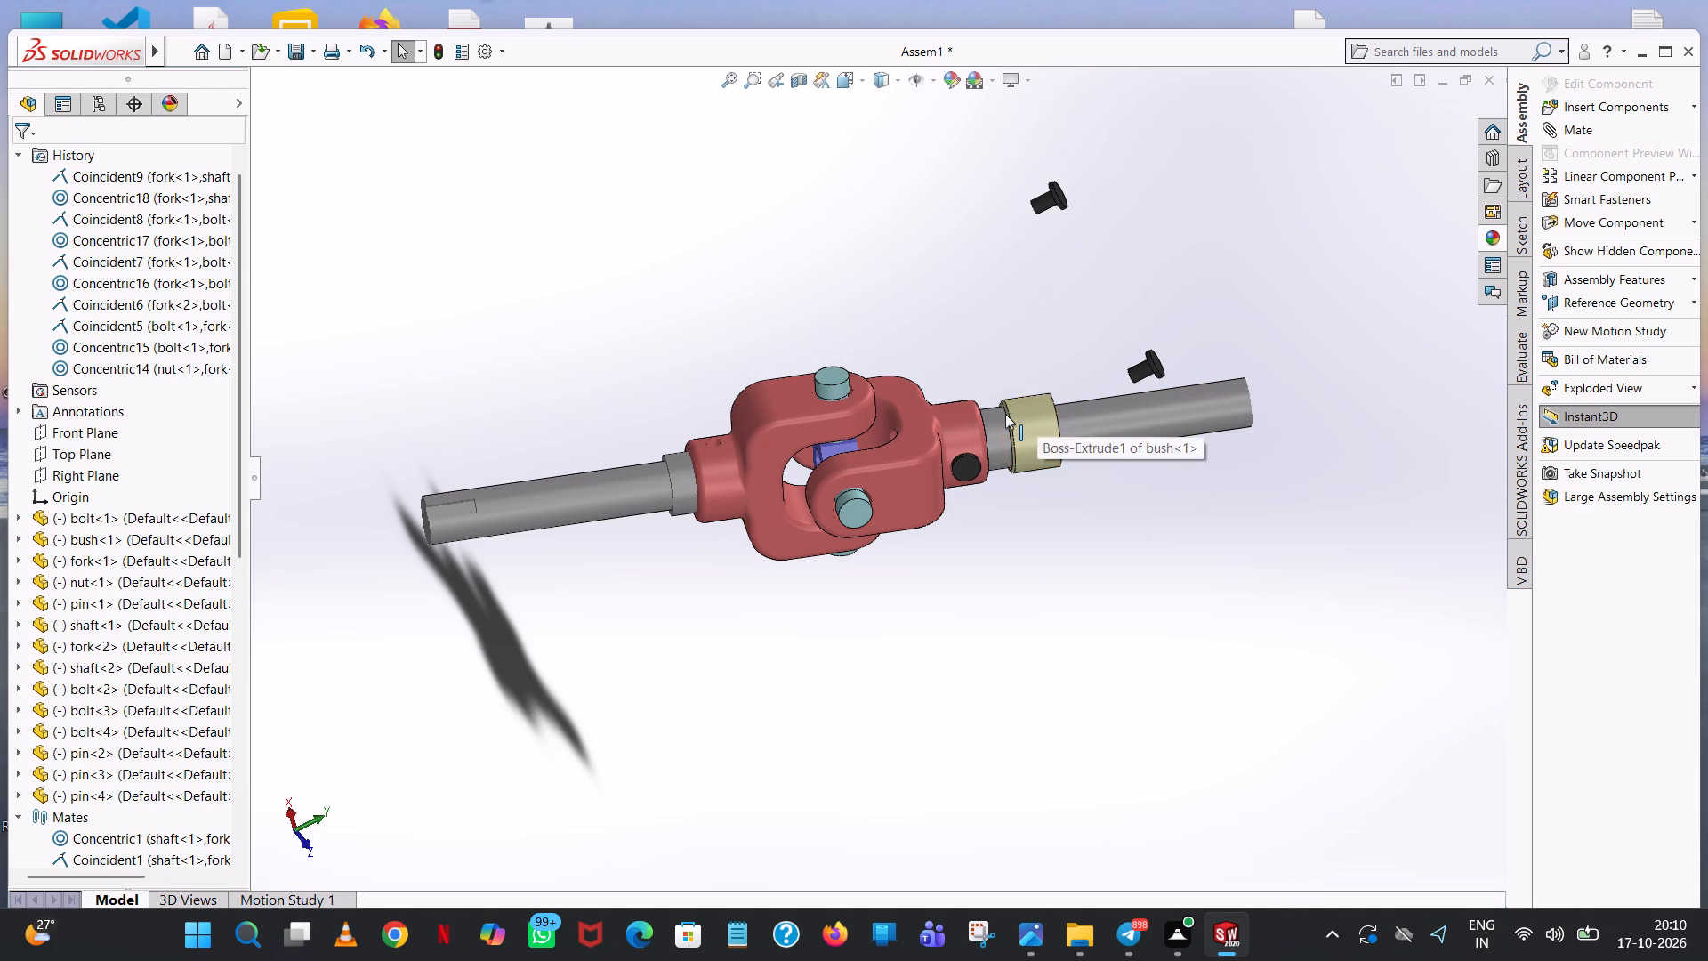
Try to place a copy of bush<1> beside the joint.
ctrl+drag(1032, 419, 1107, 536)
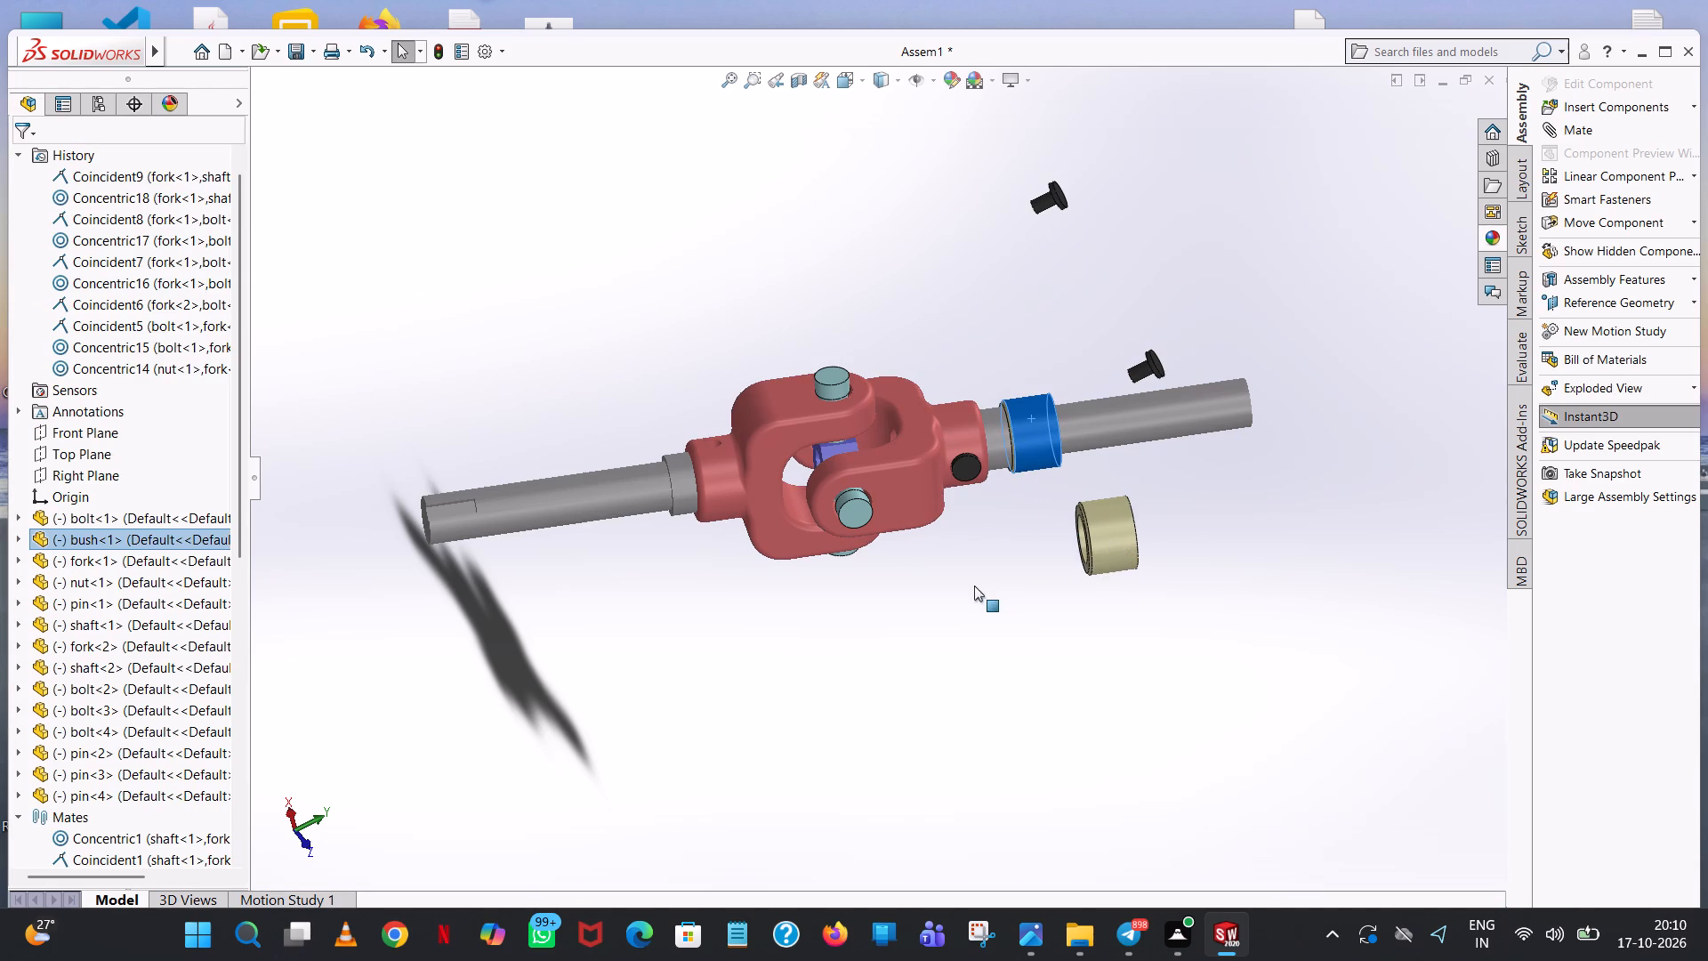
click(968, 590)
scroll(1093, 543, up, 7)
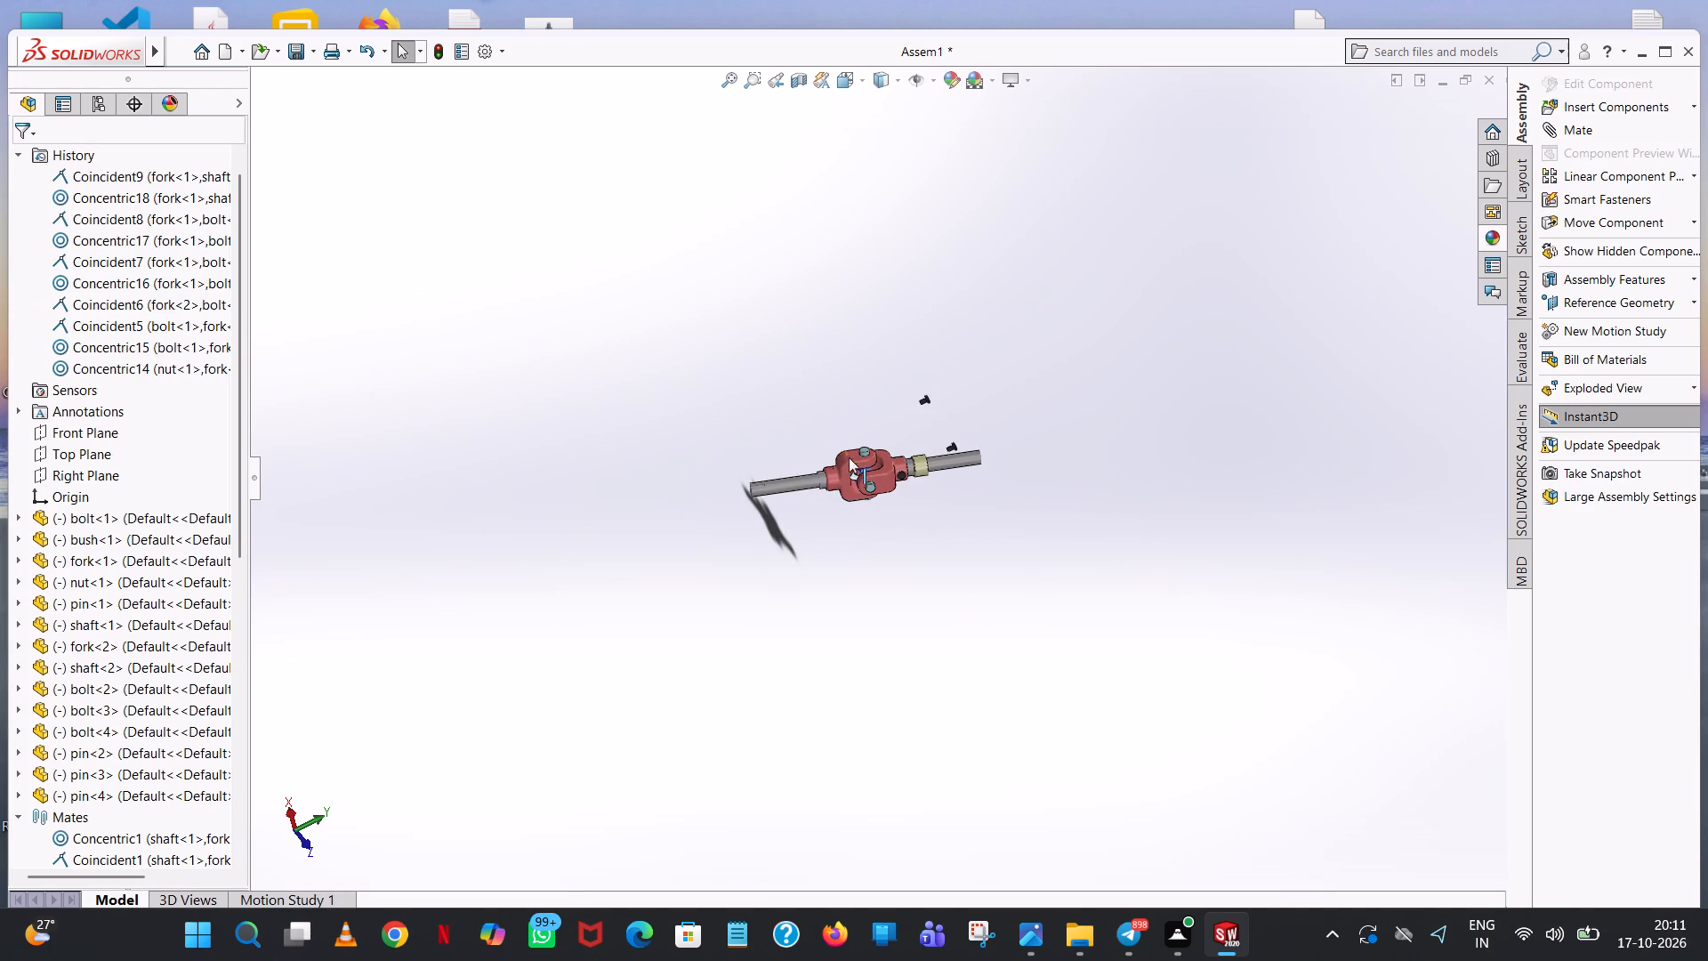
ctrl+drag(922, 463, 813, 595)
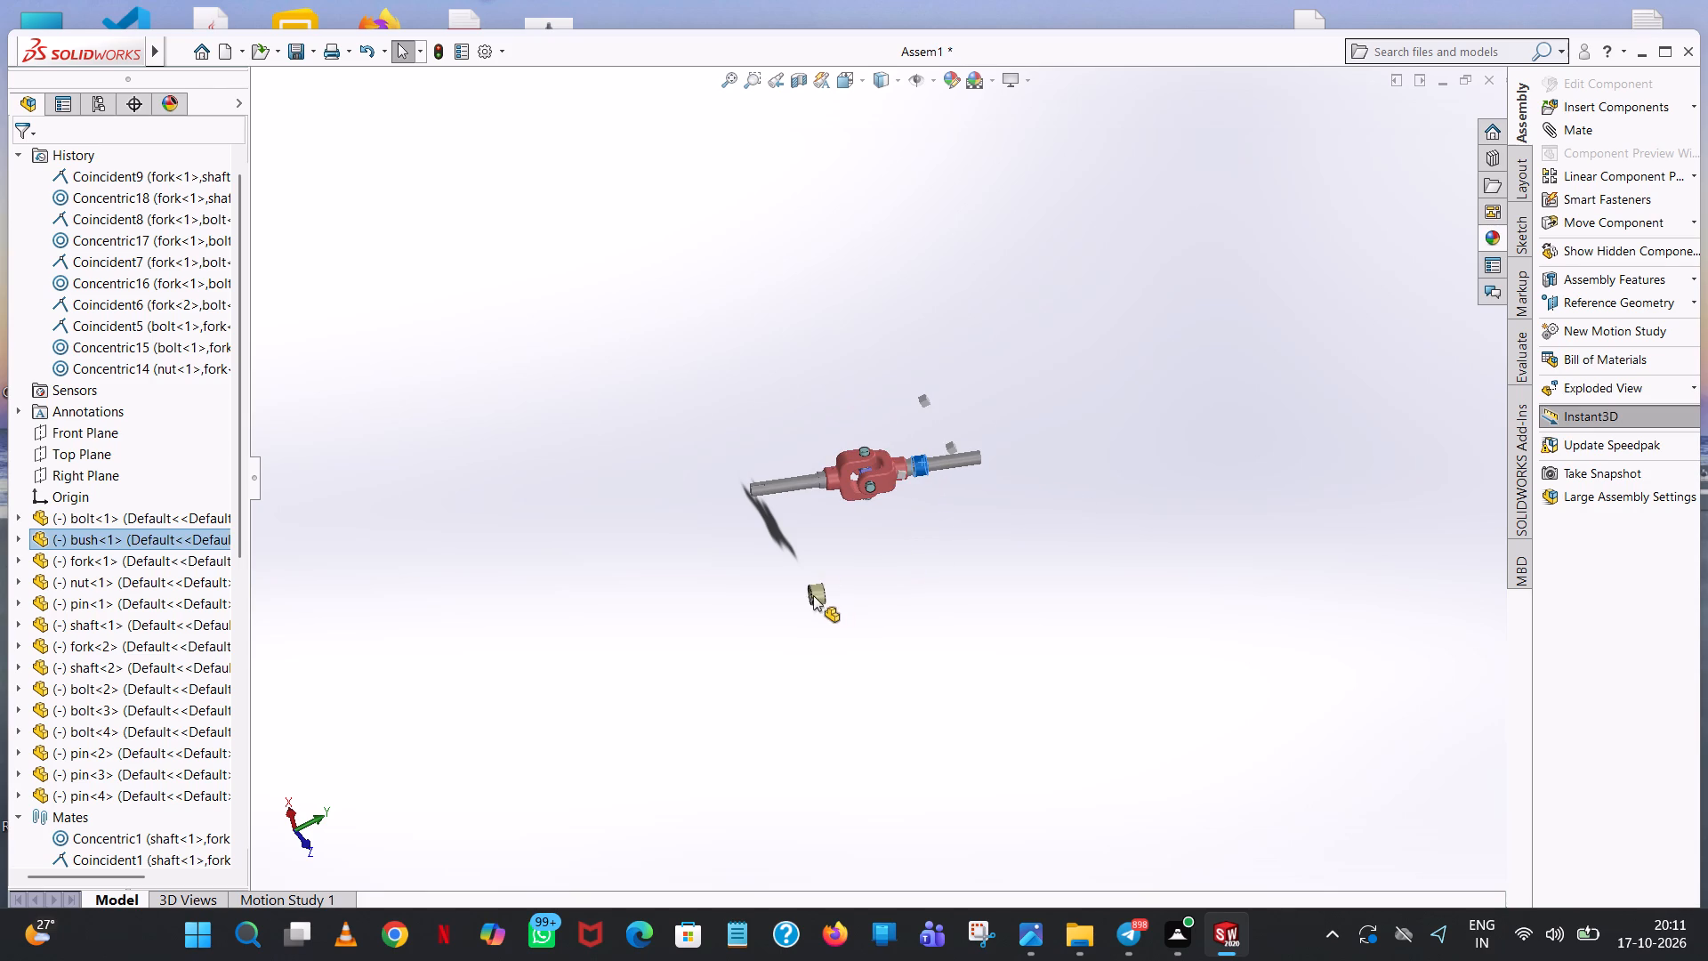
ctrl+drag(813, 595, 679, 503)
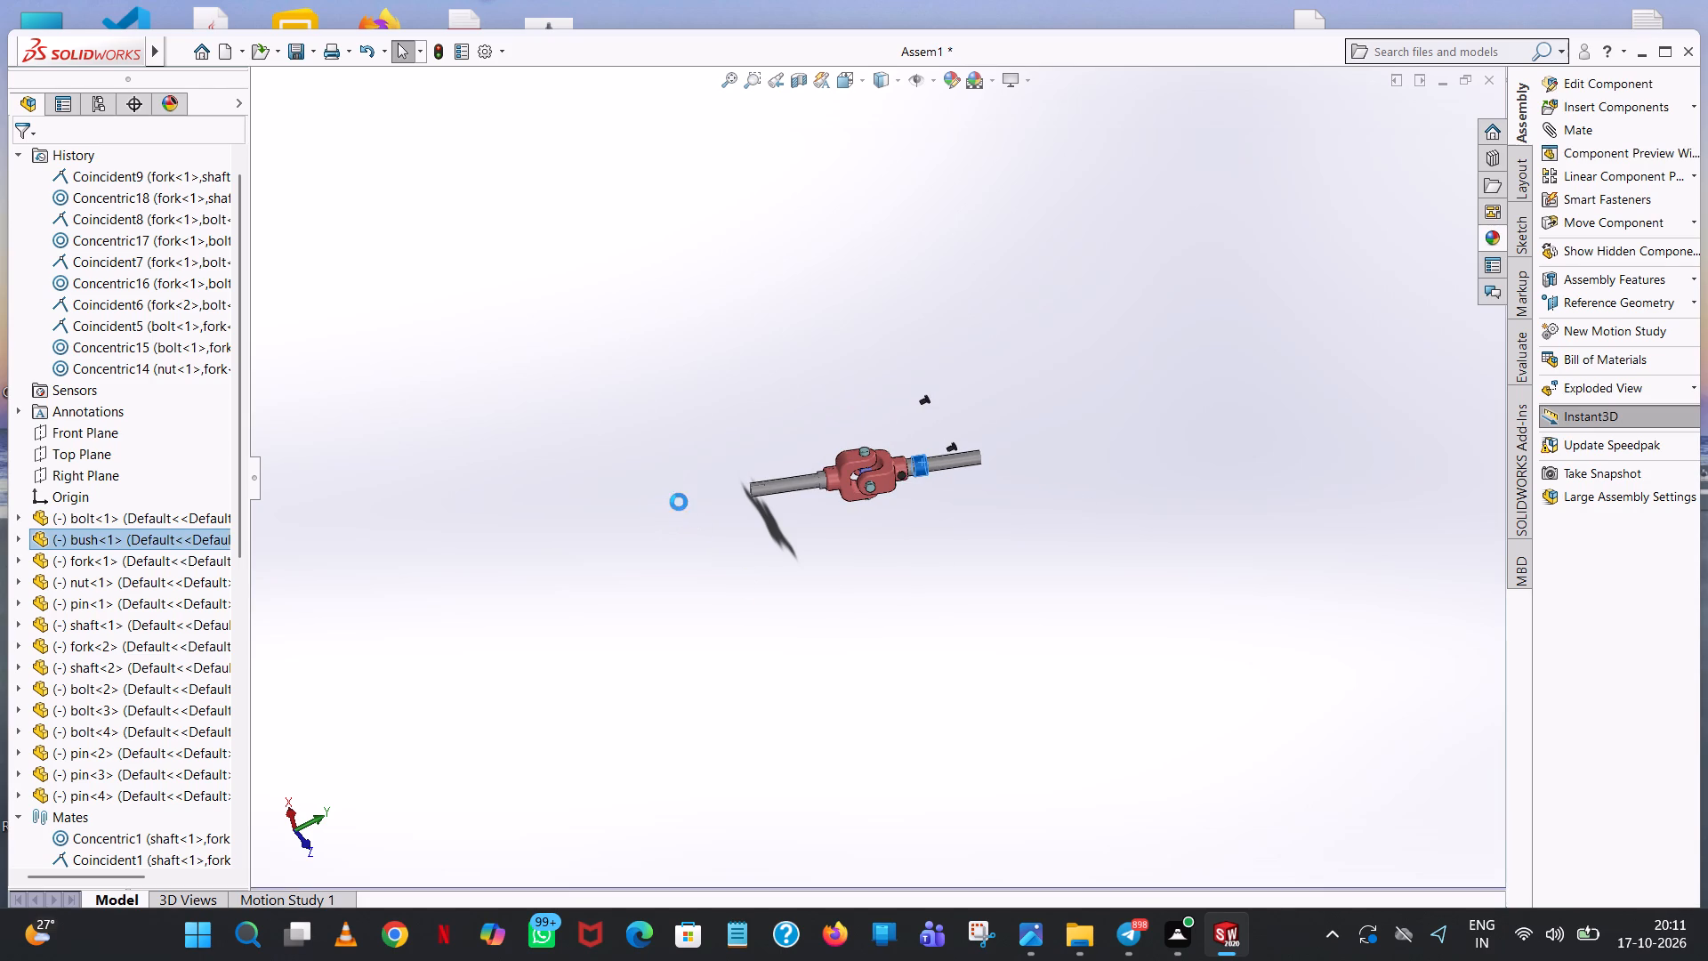
Copy bush<1> and place the copy in the open space beyond the free end of shaft<2>.
ctrl+drag(916, 462, 887, 537)
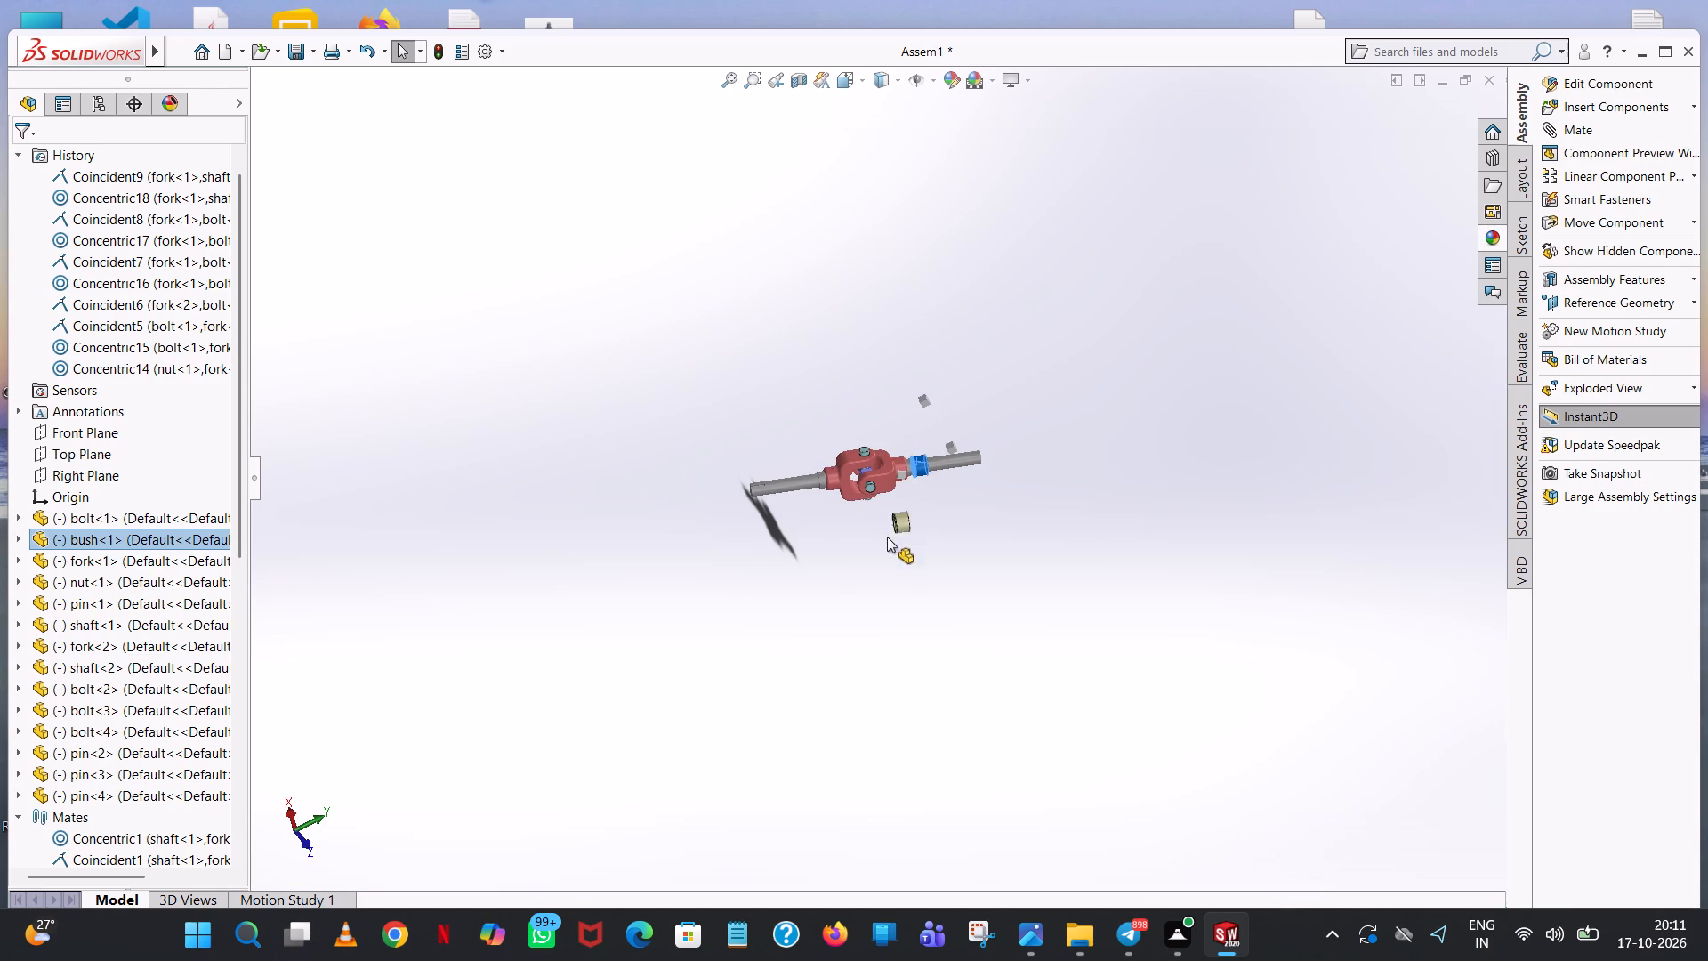
ctrl+drag(887, 537, 650, 548)
ctrl+click(631, 527)
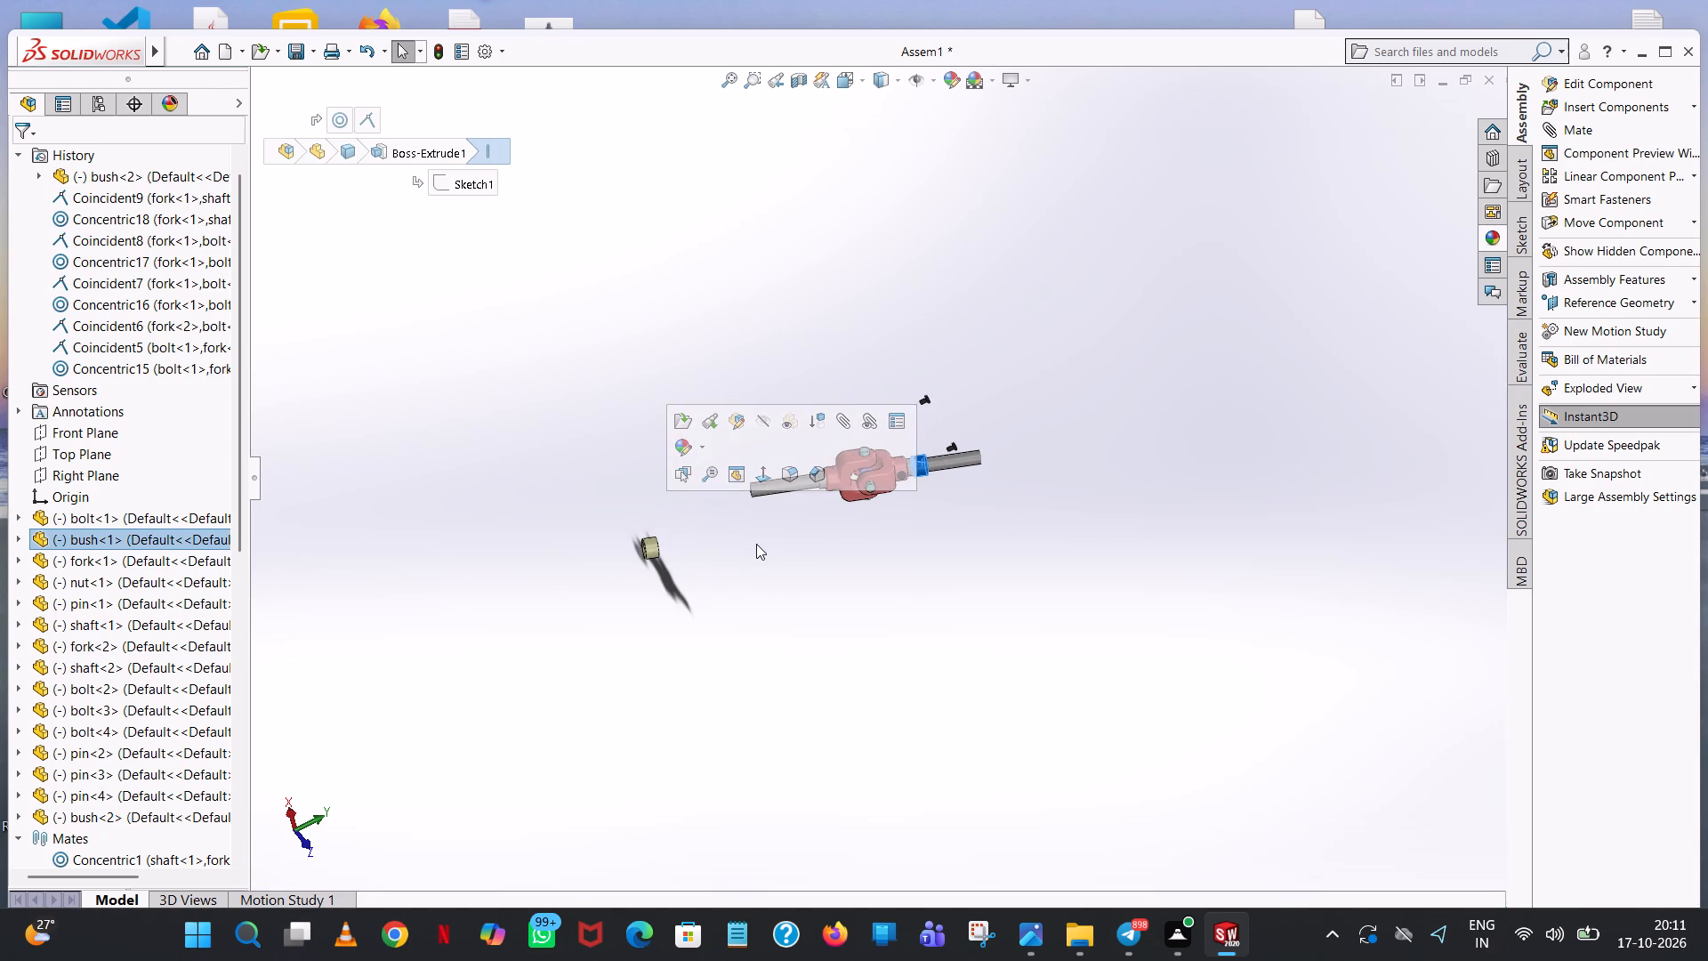
click(756, 544)
Rotate the copied bush<2> freely a little so it turns towards the free end of shaft<2>.
scroll(783, 540, up, 2)
scroll(783, 540, down, 7)
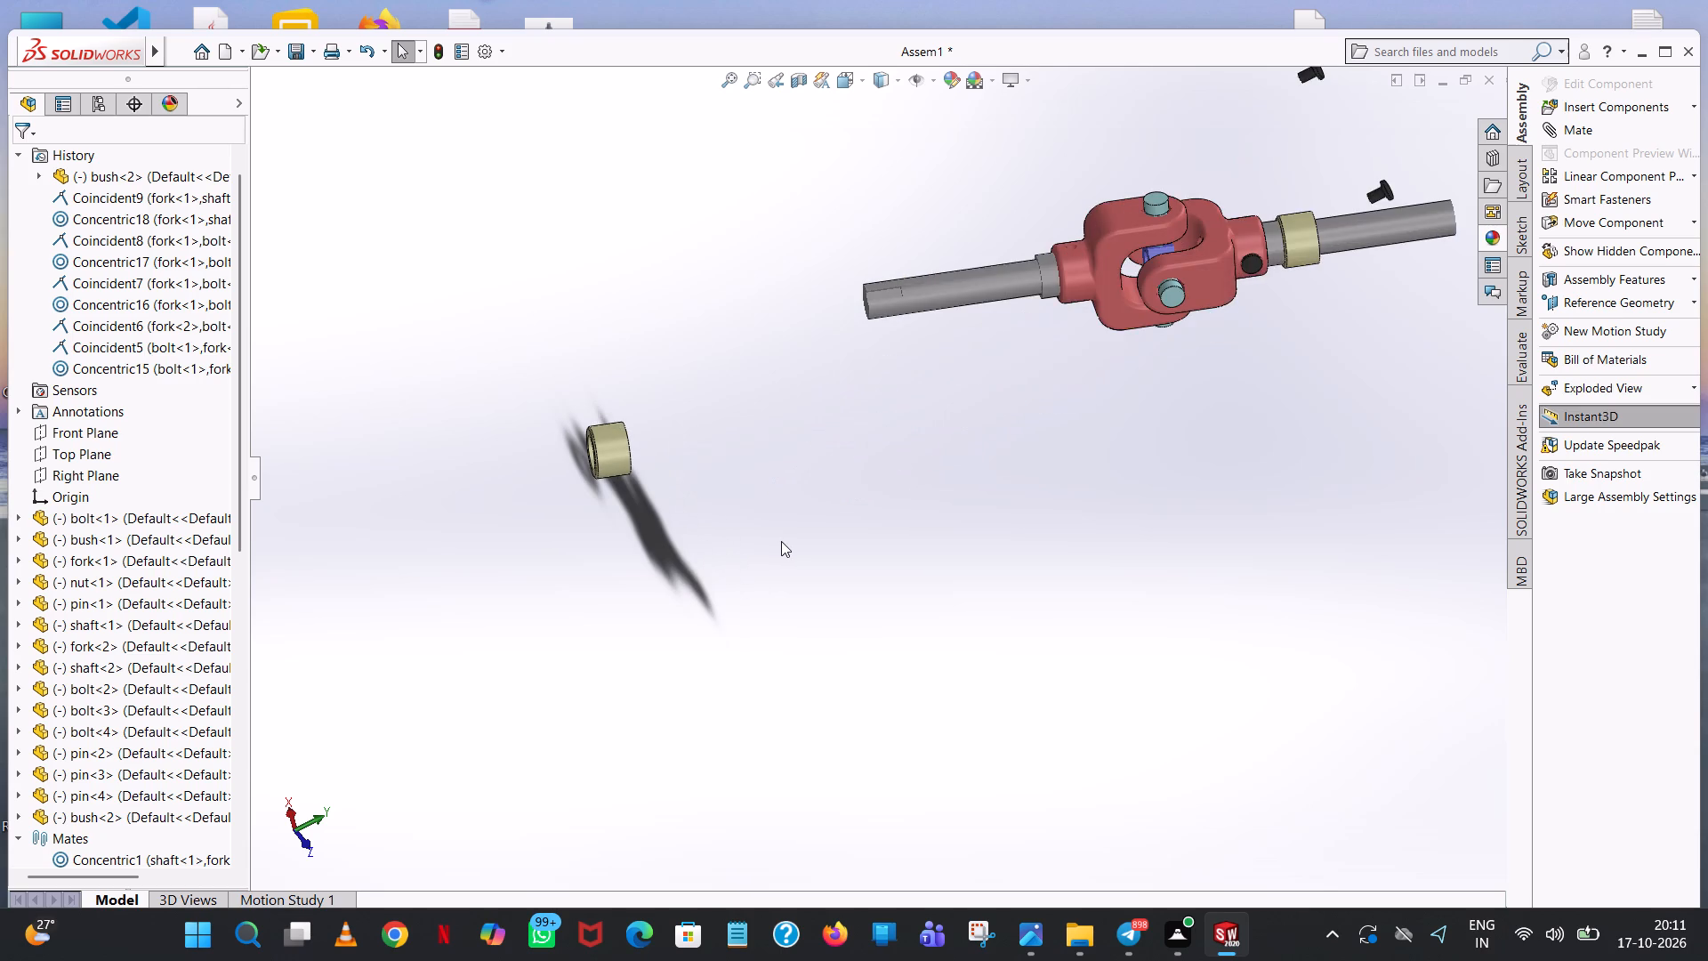
scroll(780, 410, down, 1)
click(1595, 131)
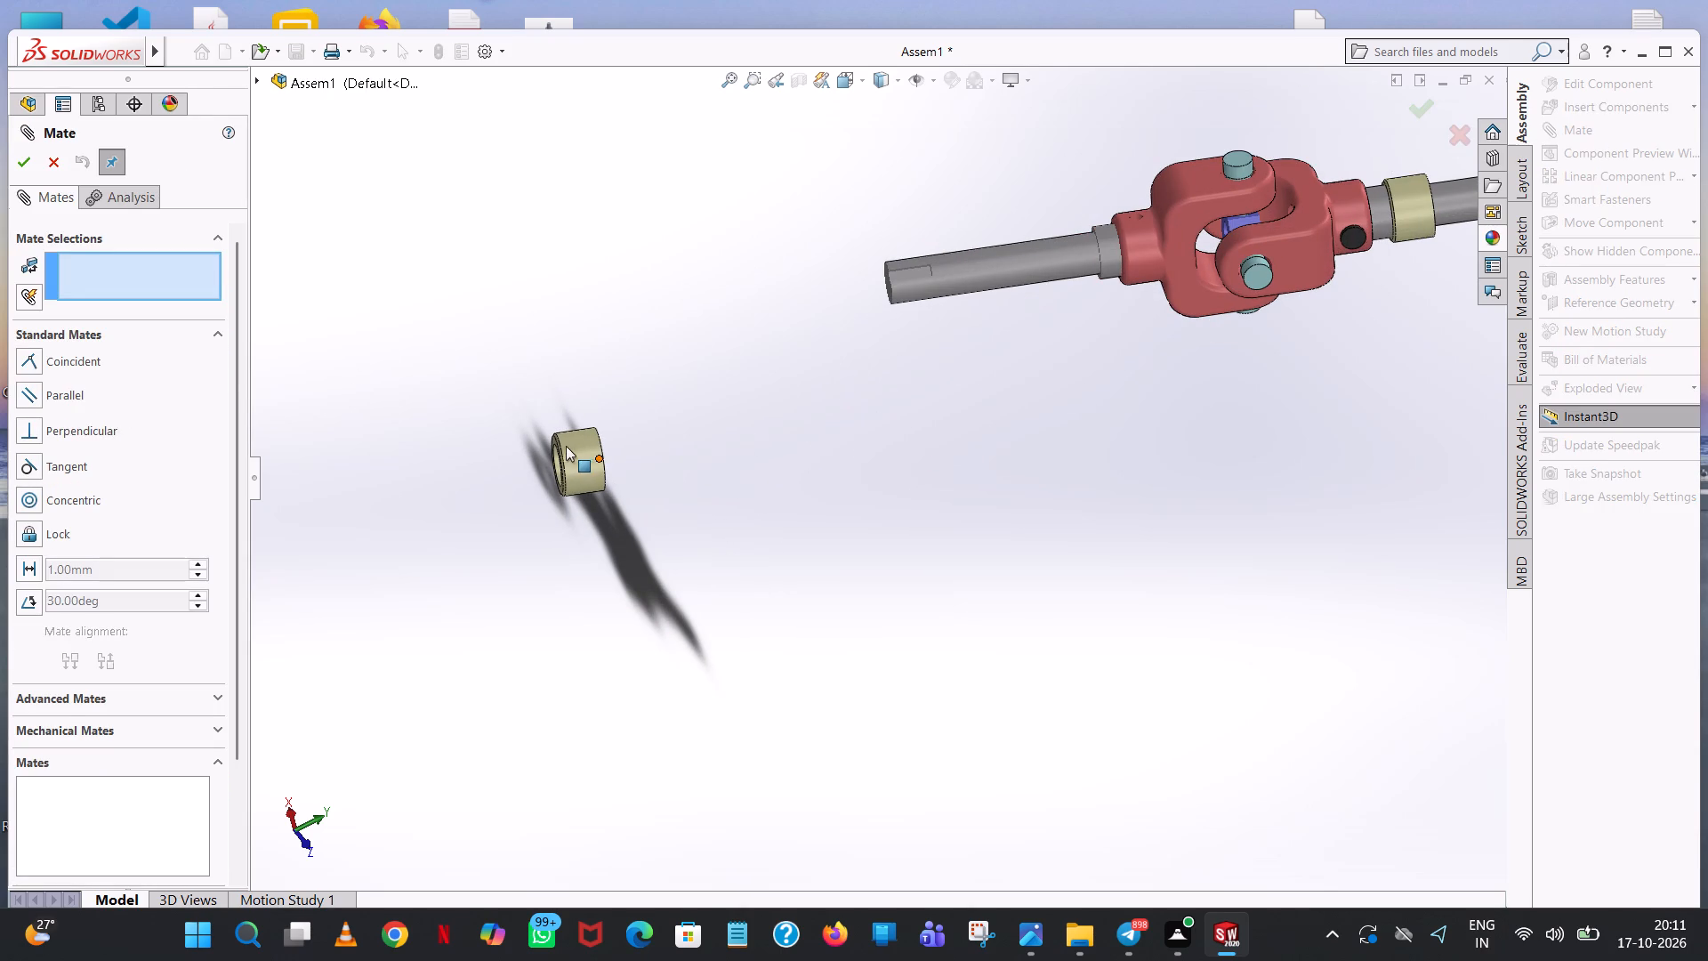
click(17, 157)
click(1695, 216)
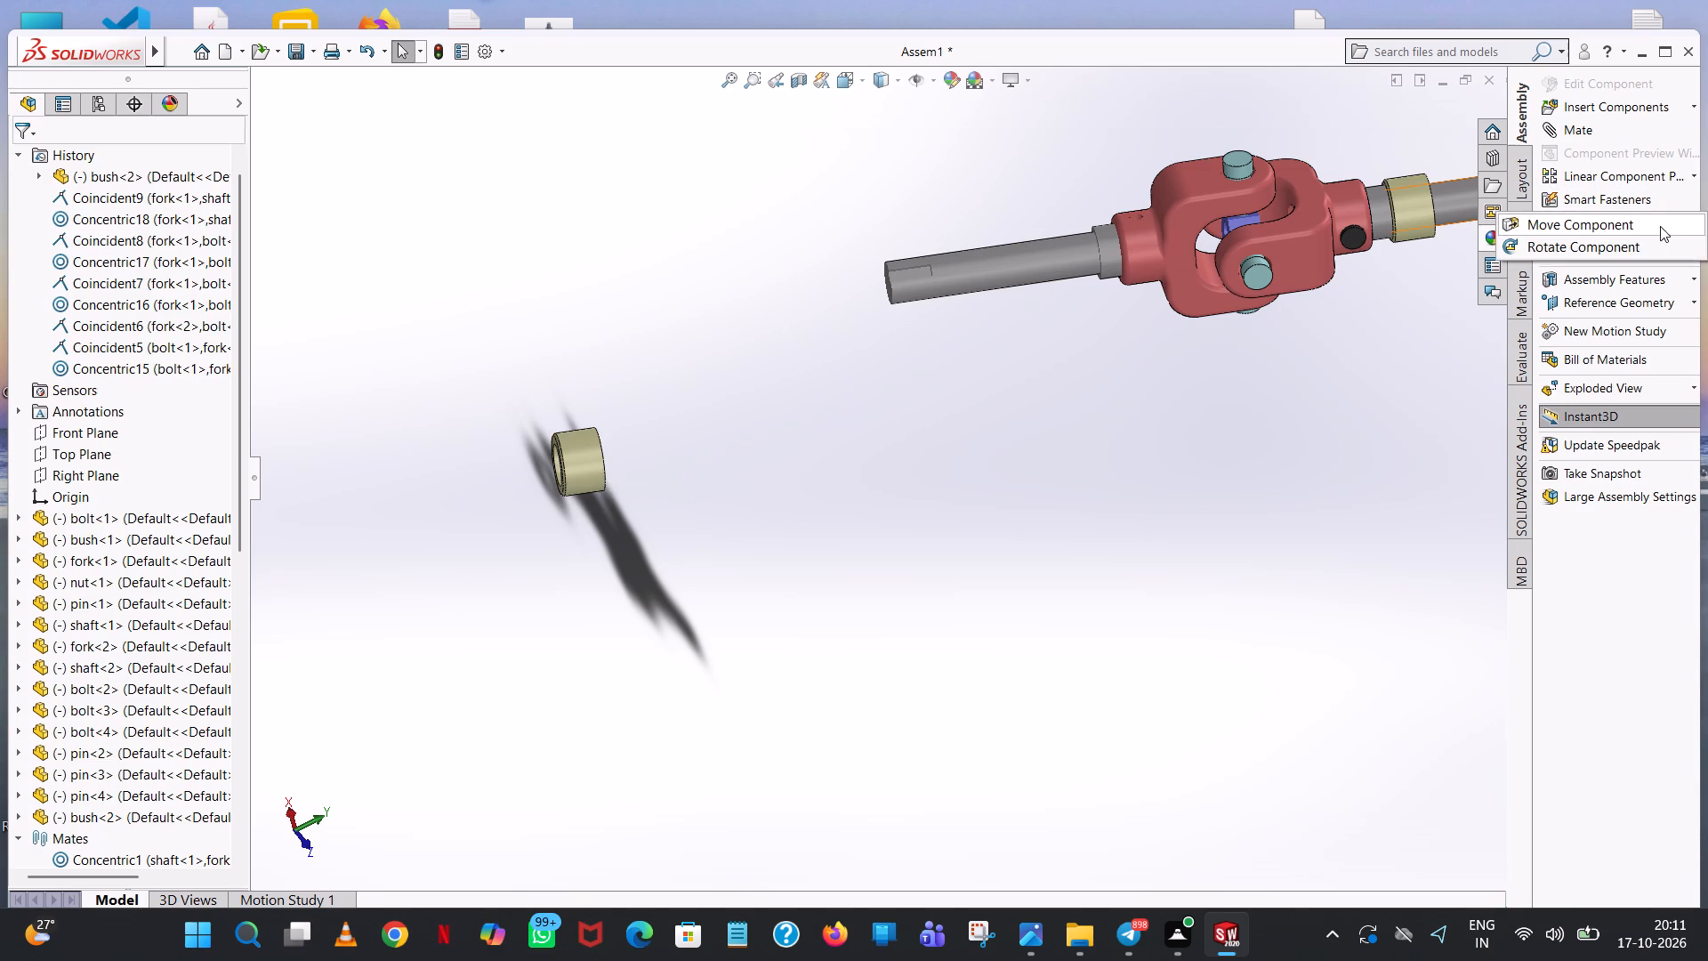
click(1632, 238)
drag(568, 480, 957, 483)
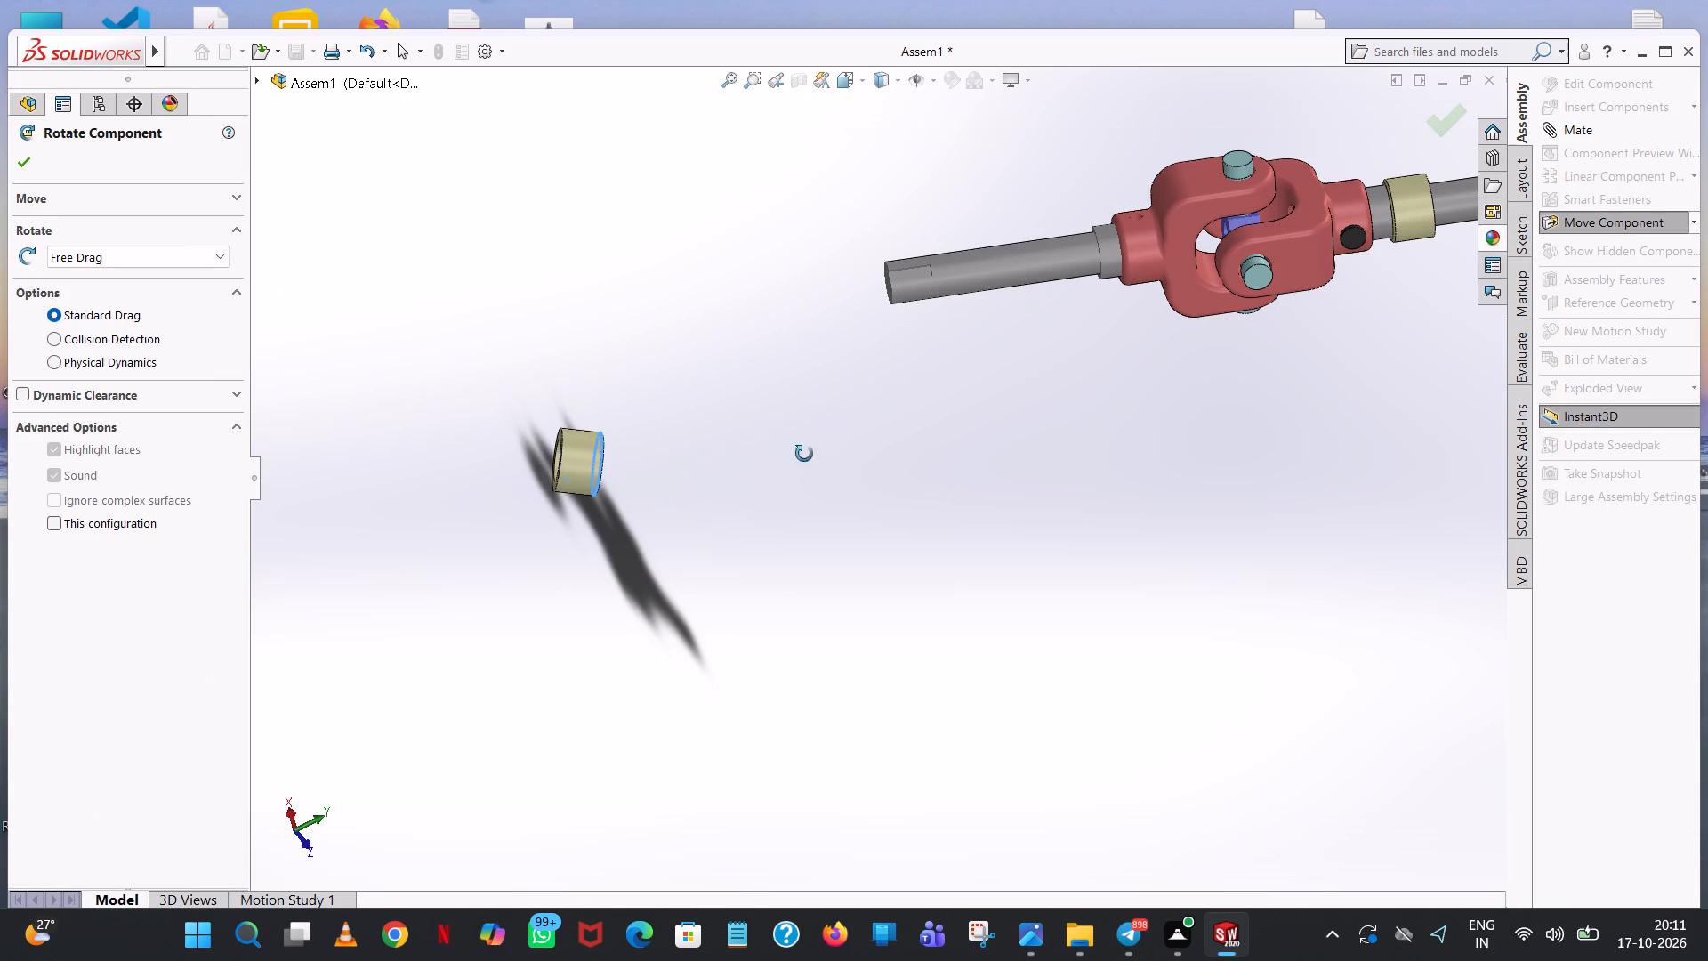
click(33, 158)
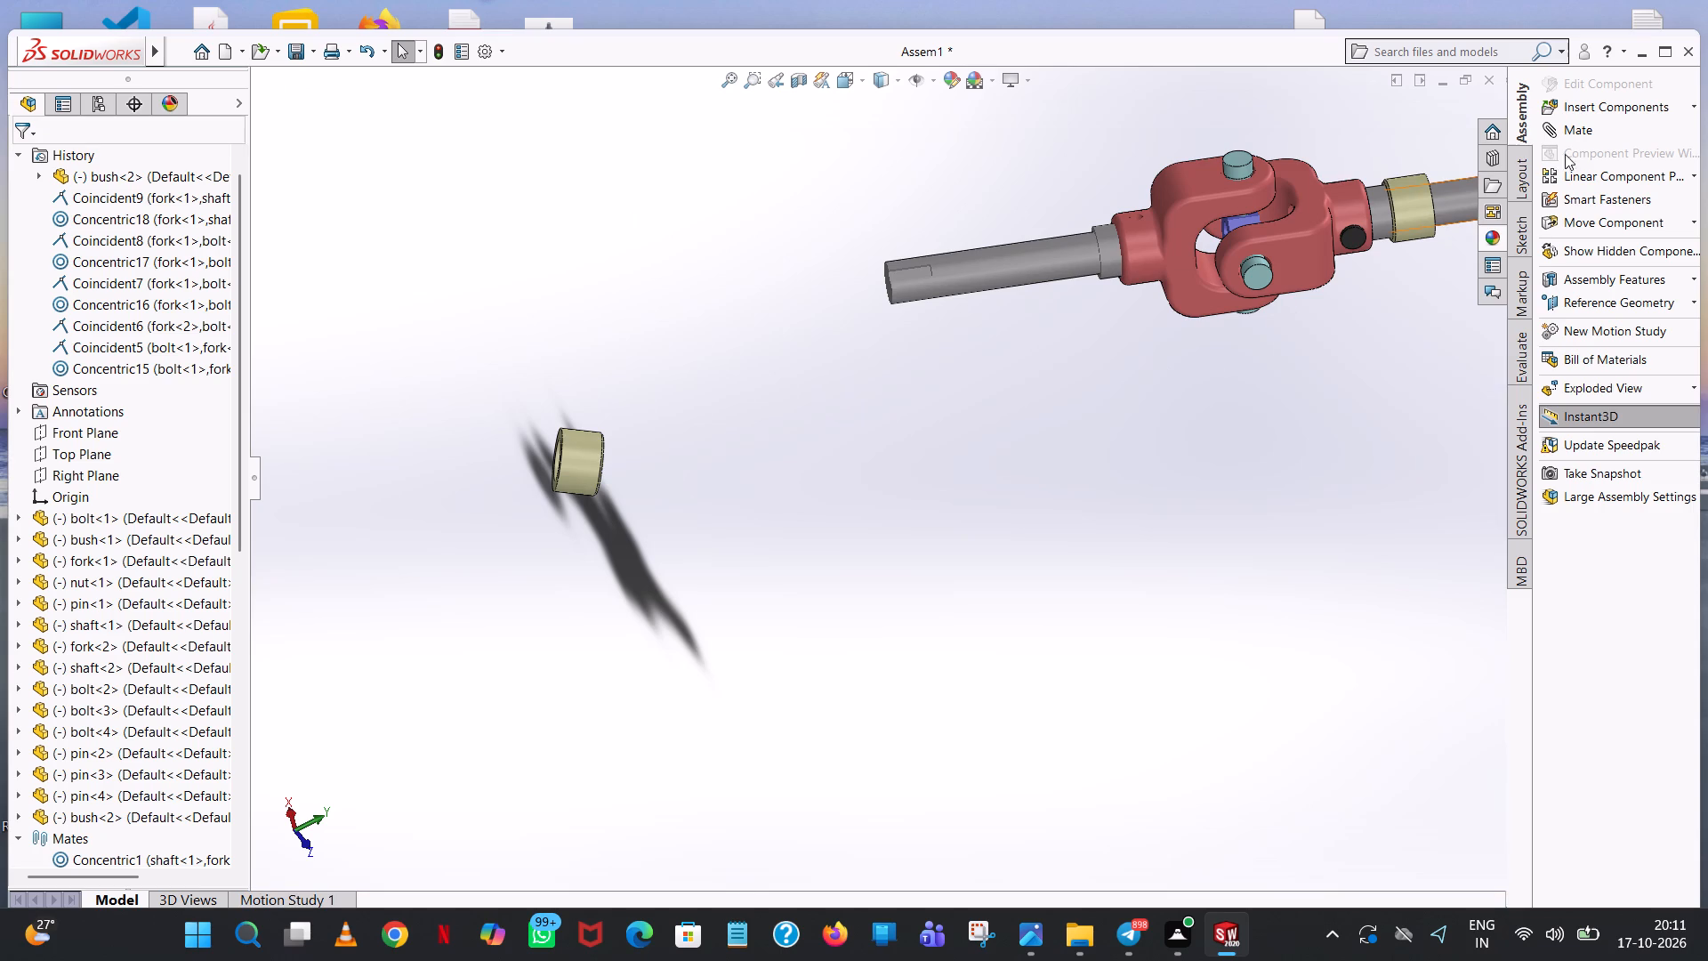
Apply a Concentric mate between the bore edge of bush<2> and the long cylindrical face of shaft<2>.
click(1594, 129)
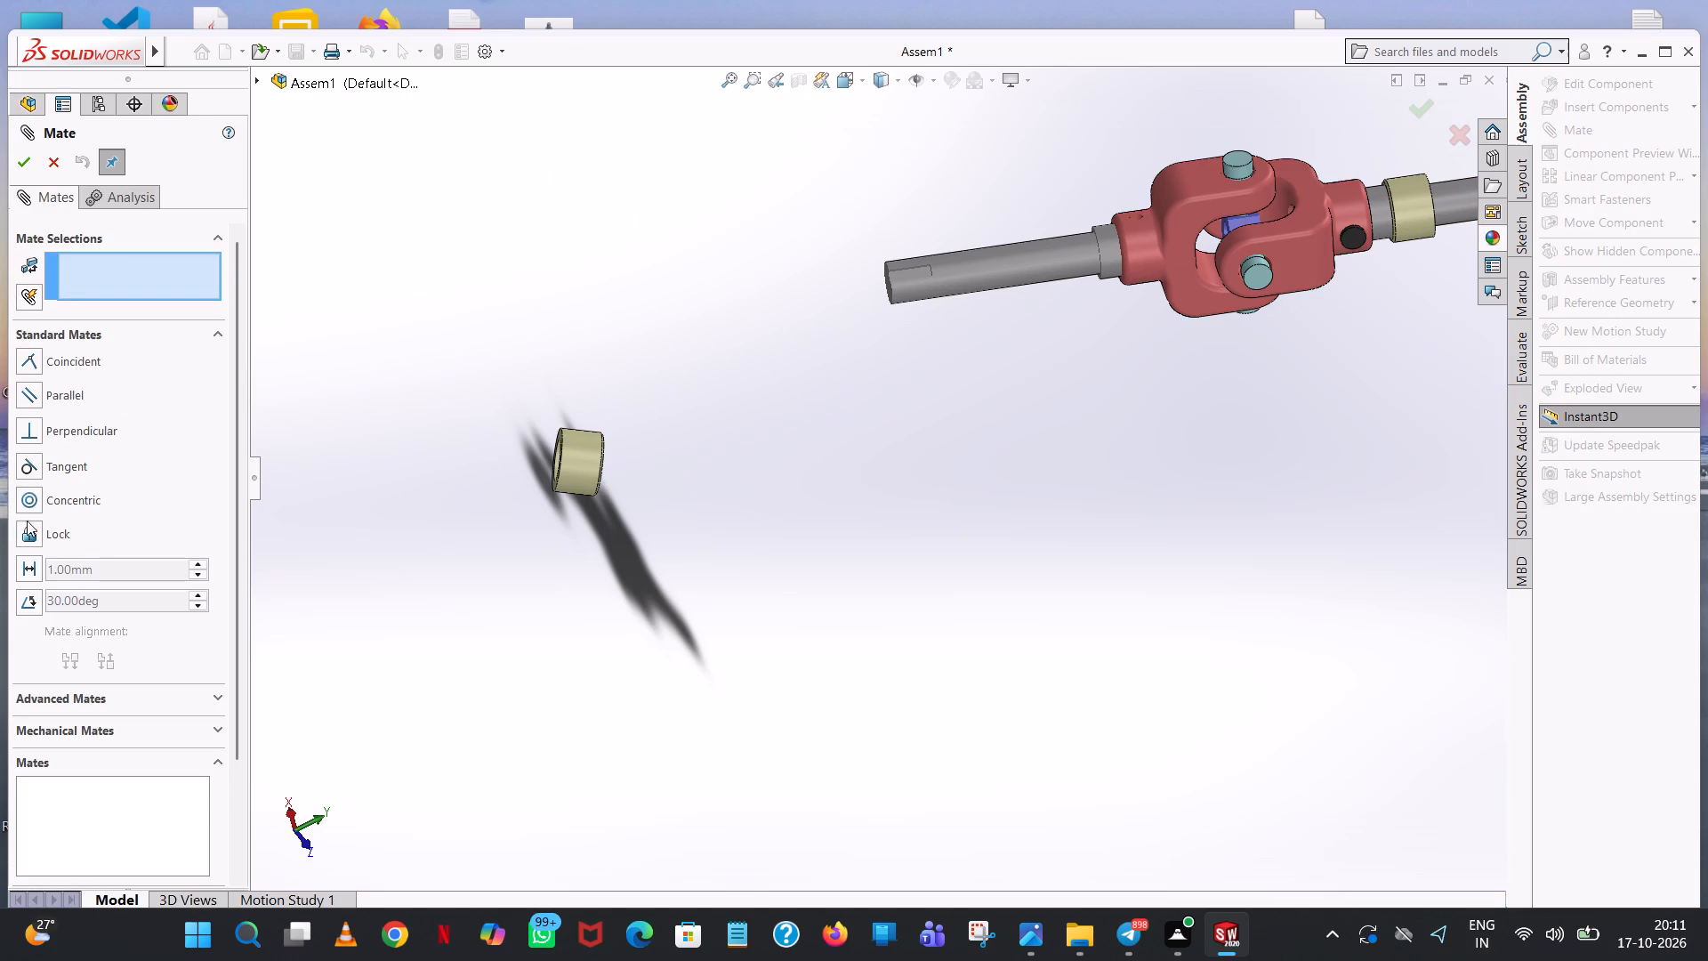
click(74, 494)
middle_drag(725, 521, 724, 521)
middle_drag(724, 521, 657, 464)
click(652, 490)
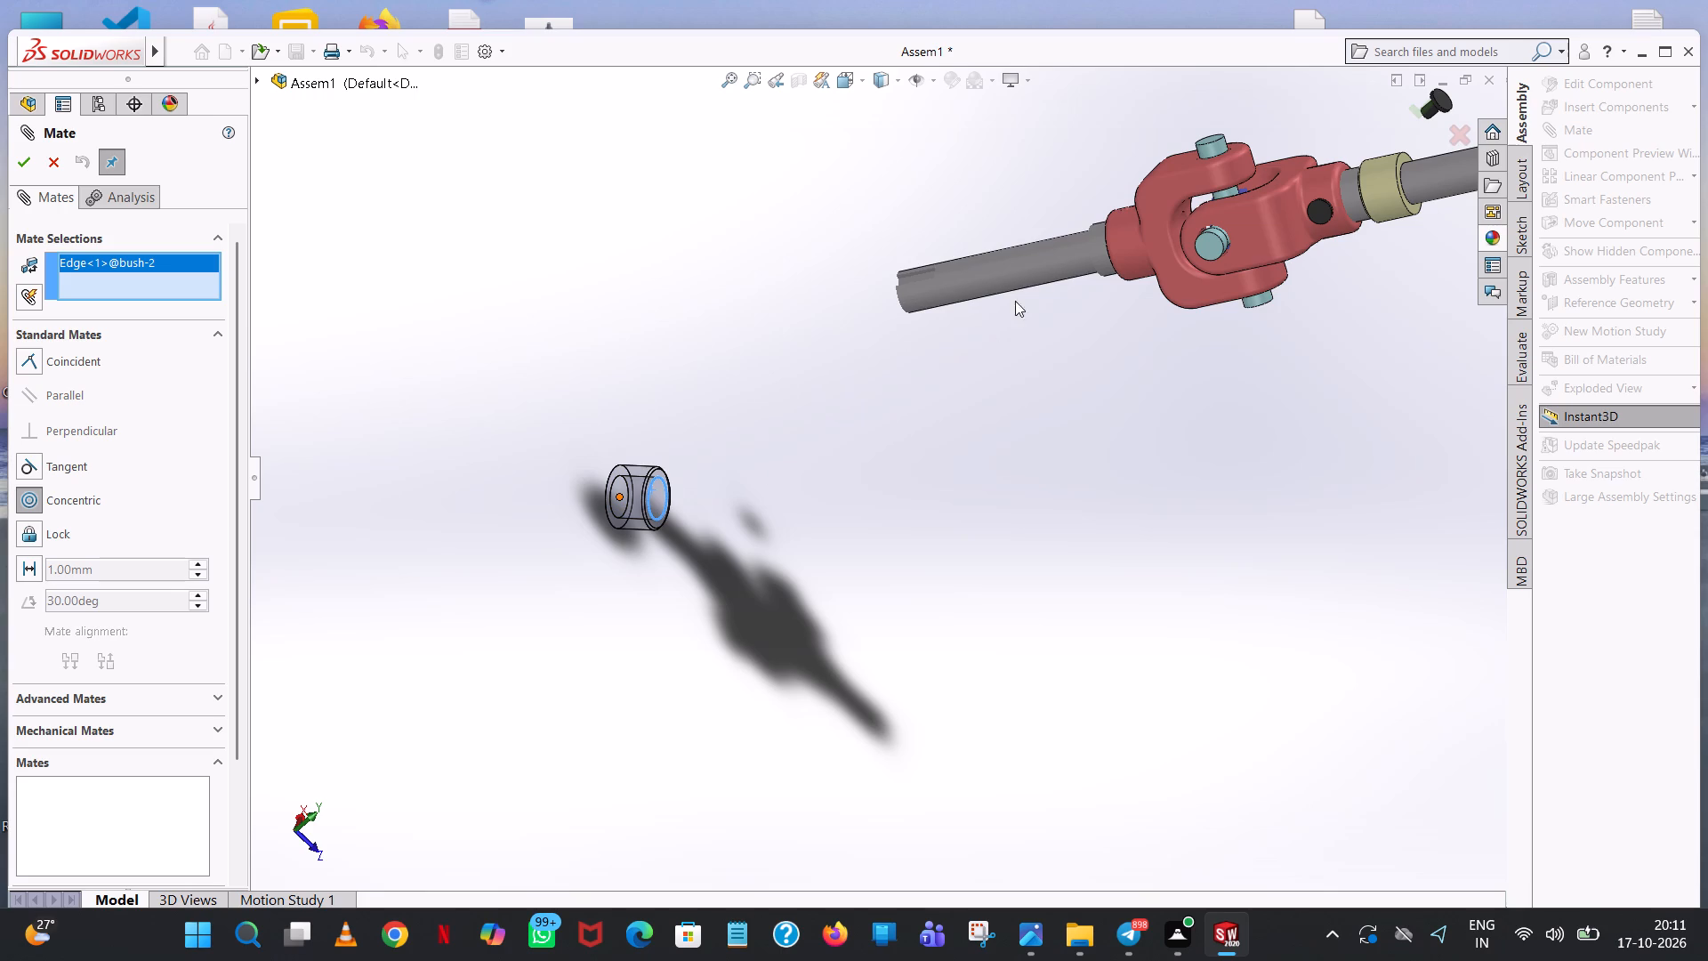
click(1027, 270)
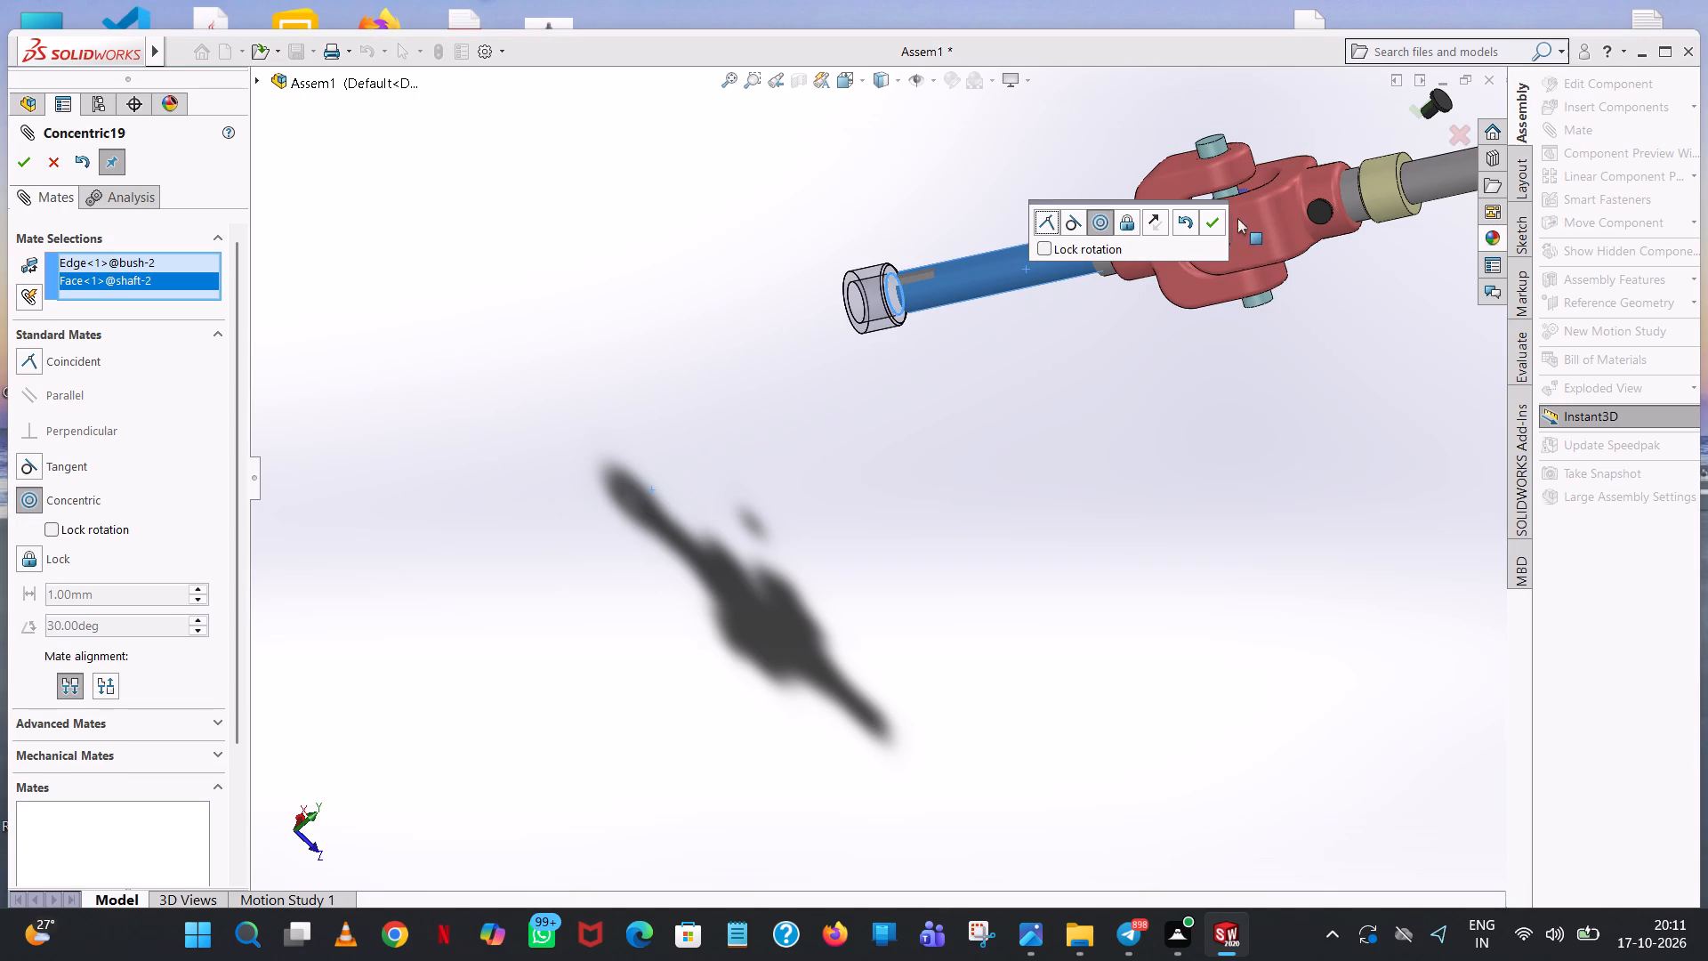
click(1213, 229)
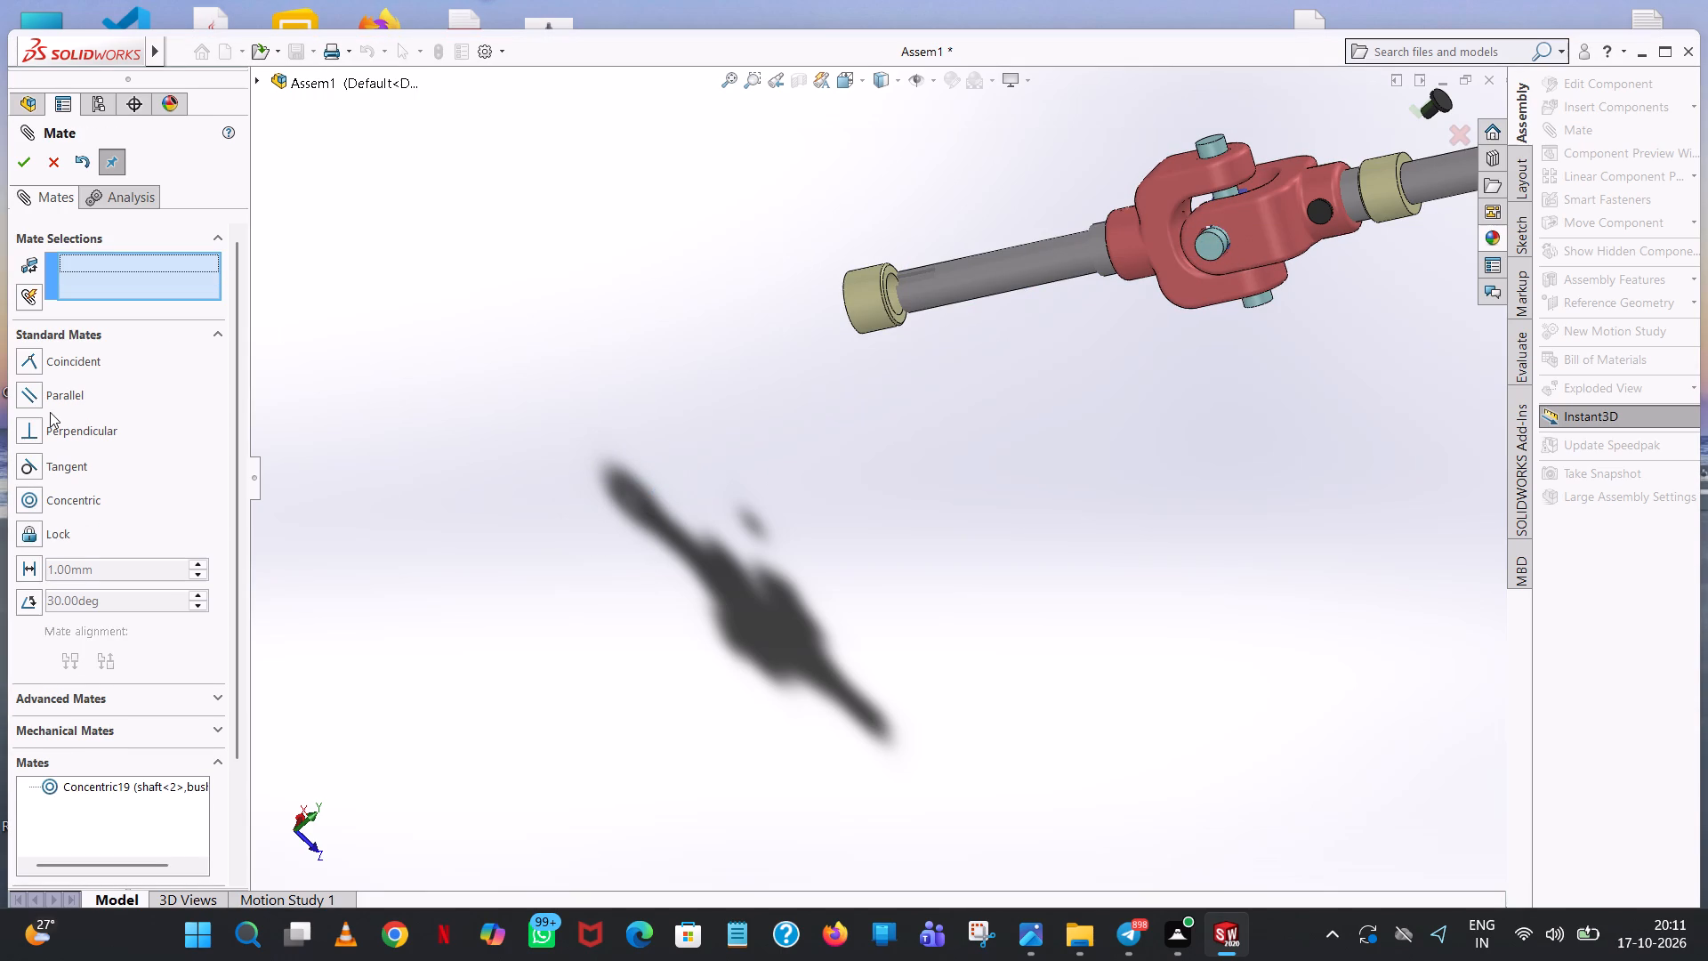
Apply a Coincident mate between the bore edge of bush<2> and the shoulder face of shaft<2>.
click(72, 354)
scroll(898, 277, down, 8)
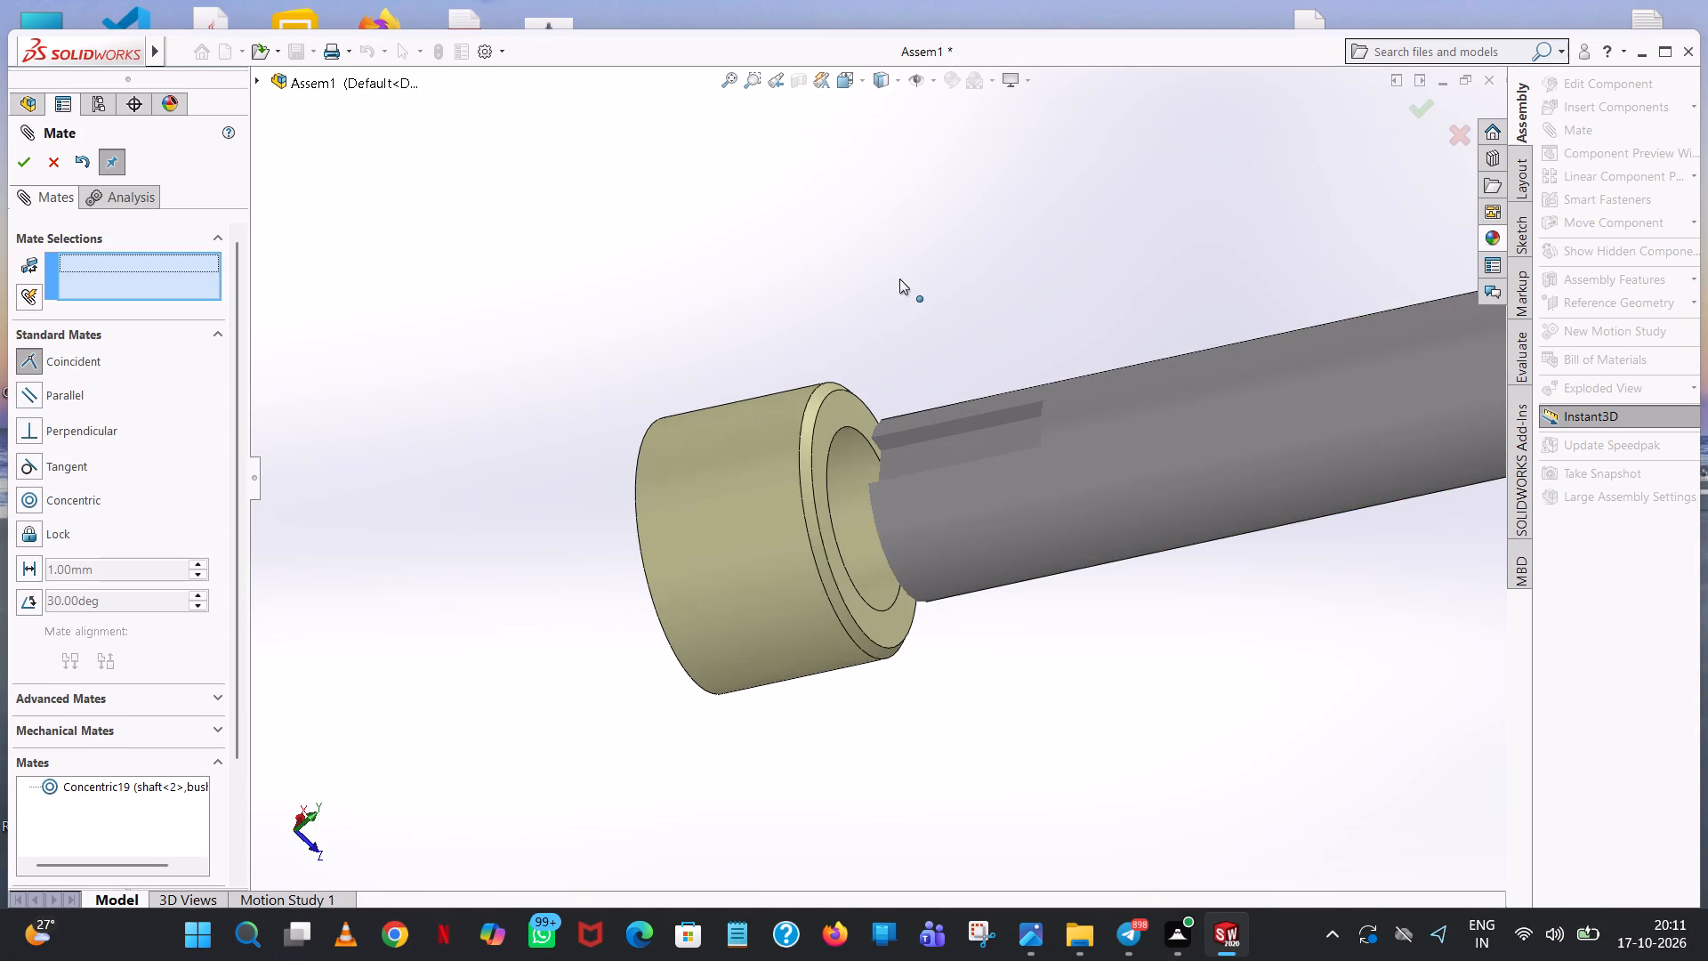
click(838, 432)
scroll(1227, 432, up, 5)
middle_drag(1253, 442, 1402, 497)
scroll(1268, 403, down, 7)
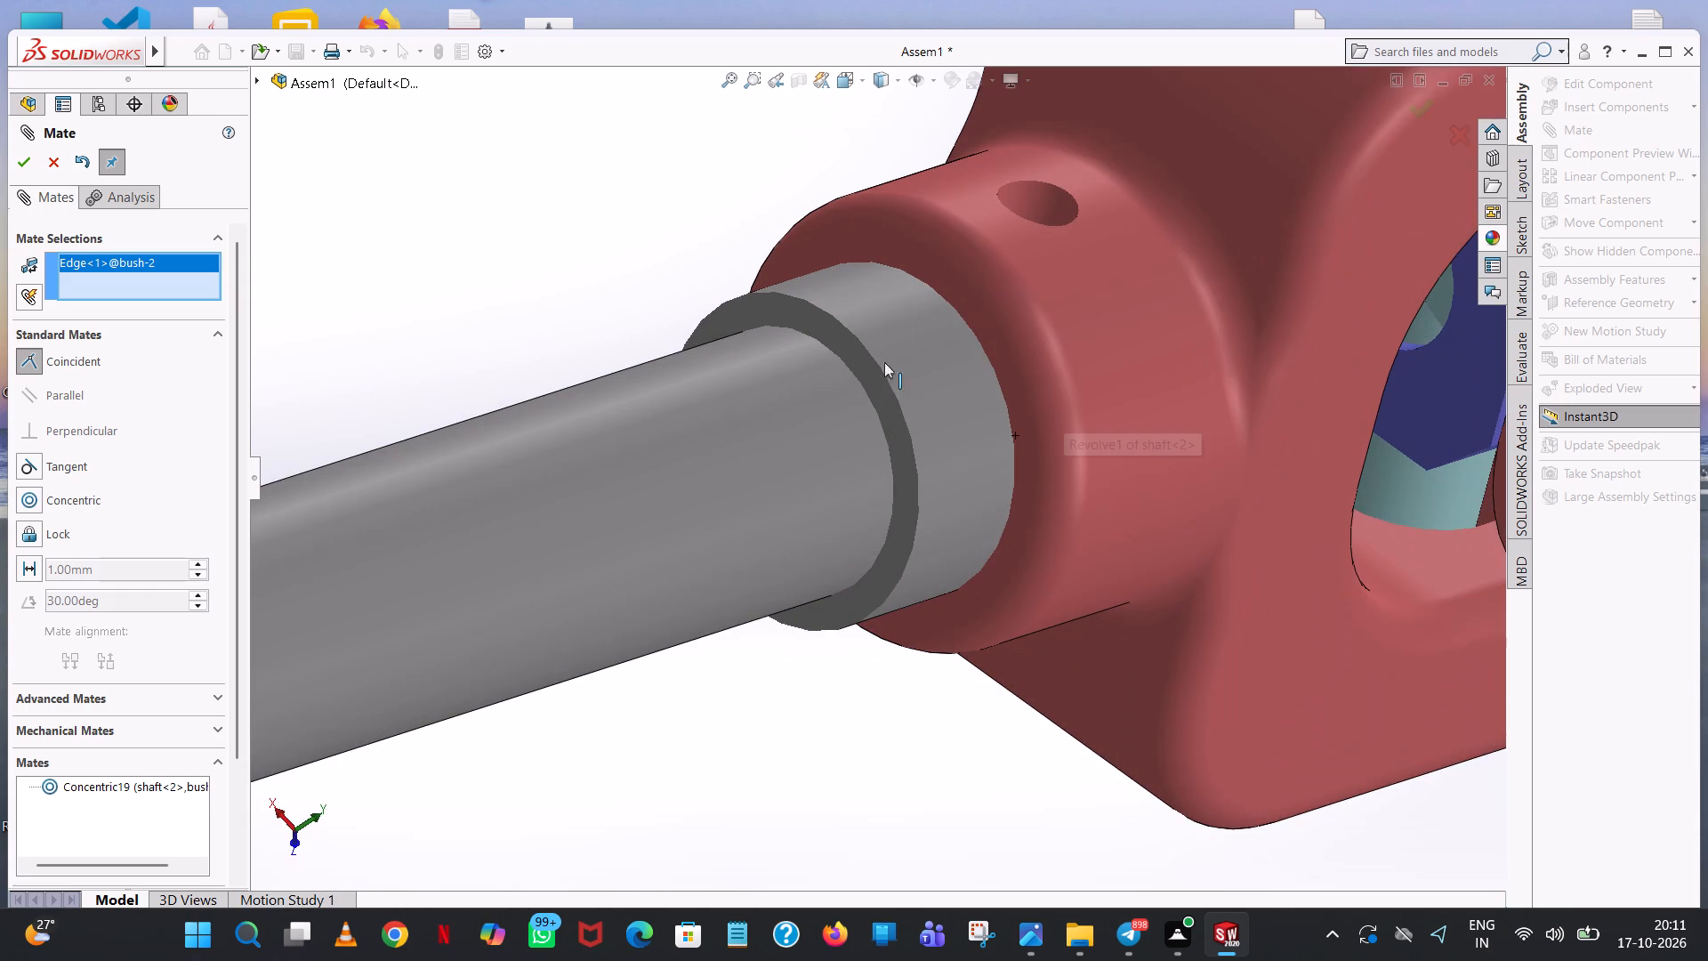
click(850, 356)
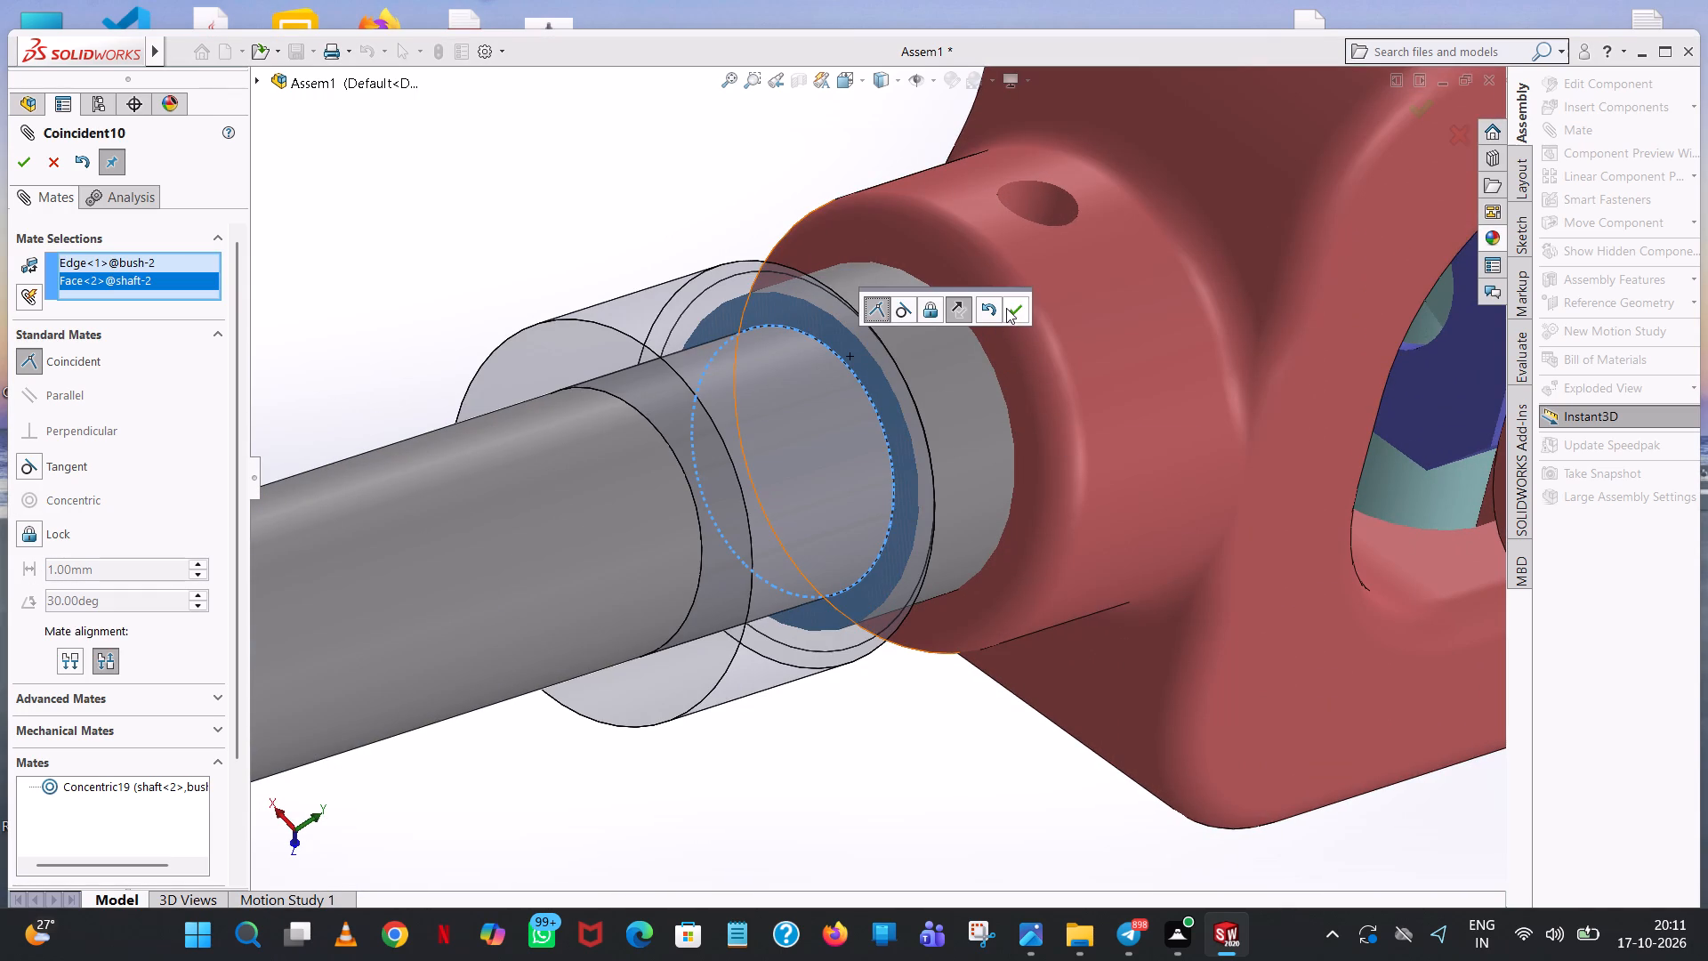
click(1006, 308)
Move the joint assembly away from the two loose pins so both lie clear of the shafts.
scroll(1029, 331, up, 12)
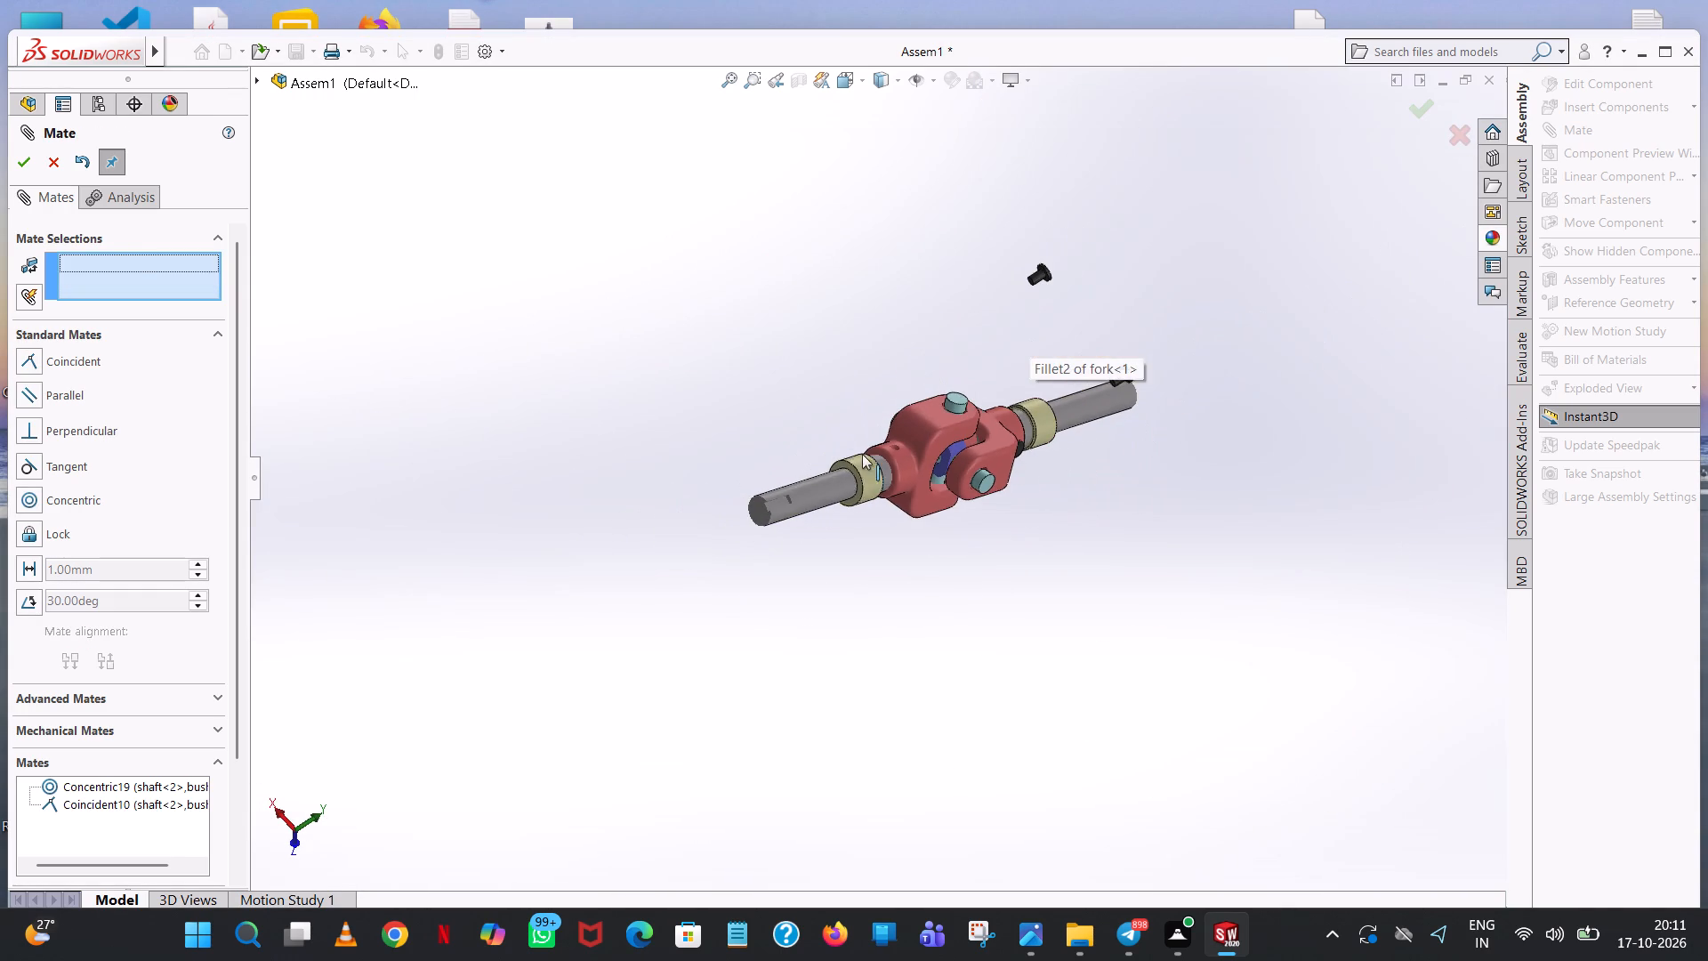
drag(857, 472, 734, 491)
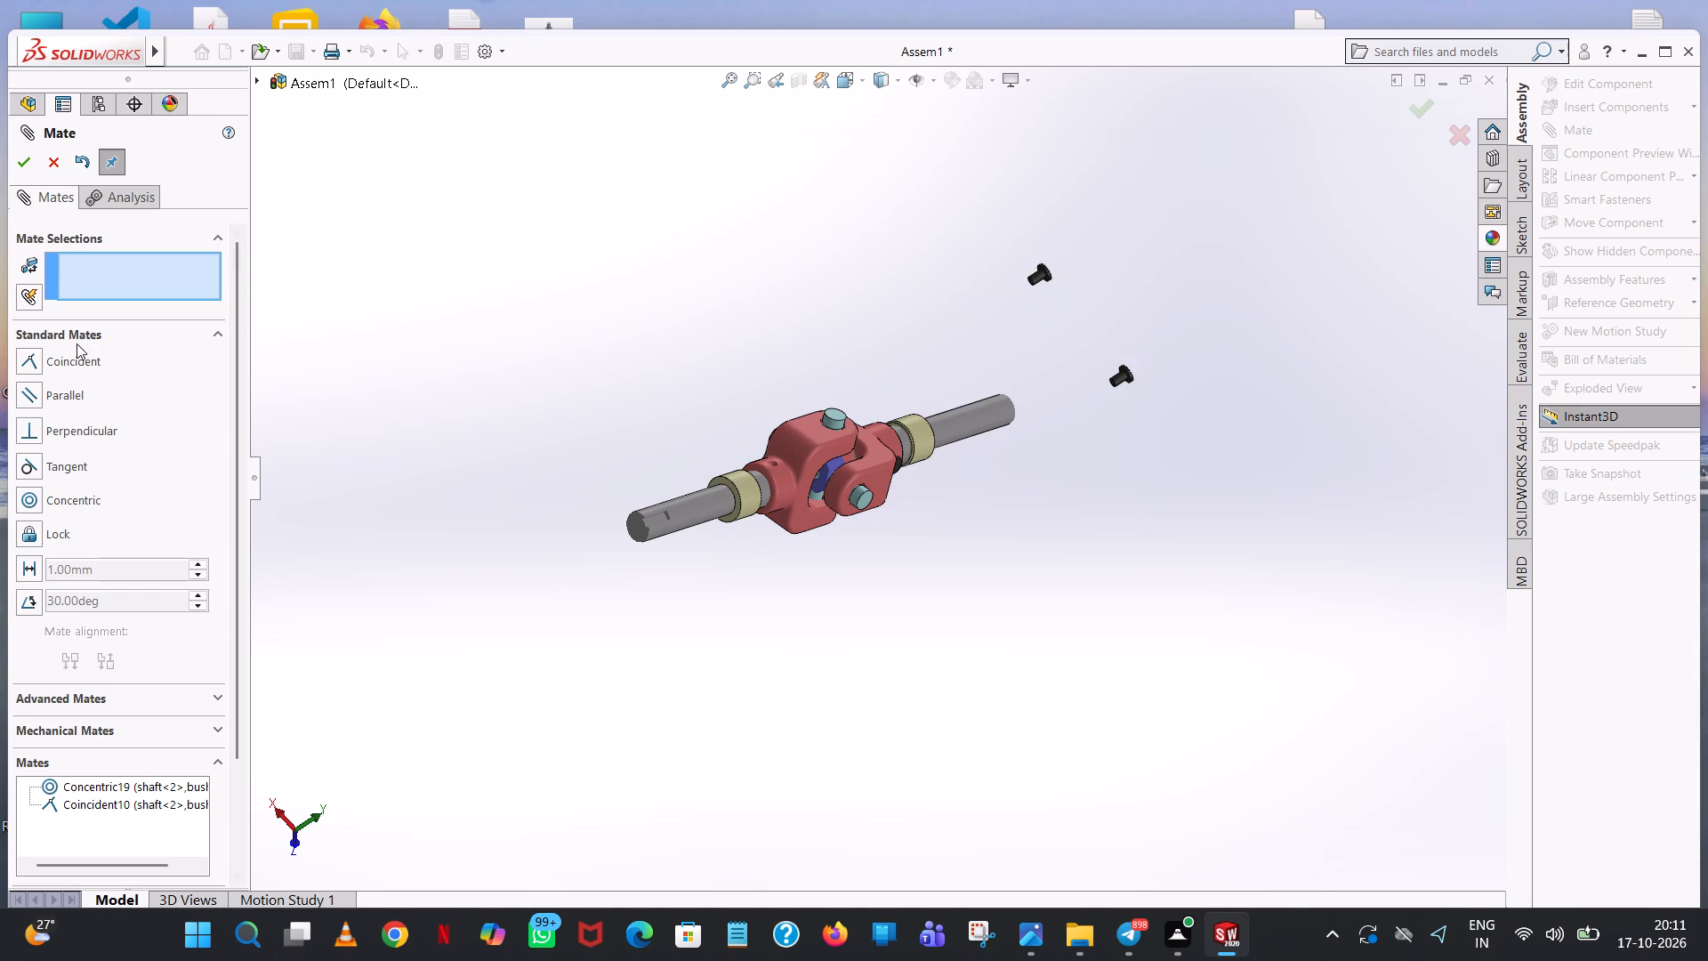
Apply a Concentric mate between the cylindrical shank face of pin<1> and the small hole in the hub of fork<1>.
click(49, 508)
scroll(1017, 291, down, 3)
click(1026, 303)
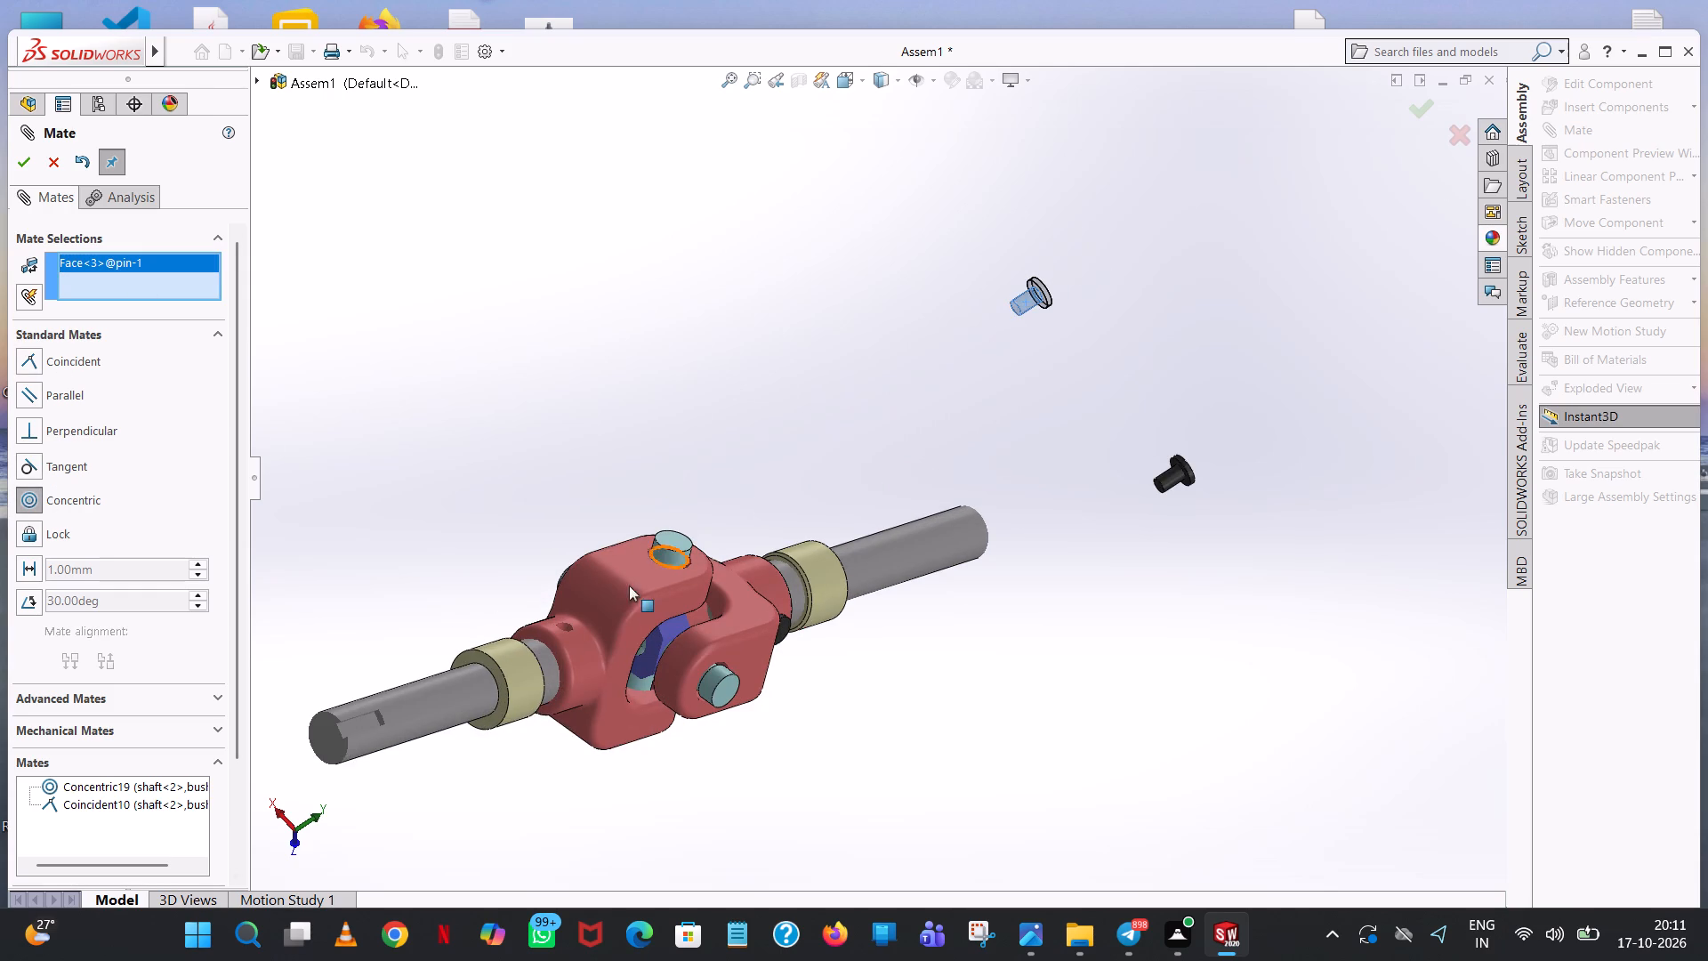
scroll(566, 617, down, 7)
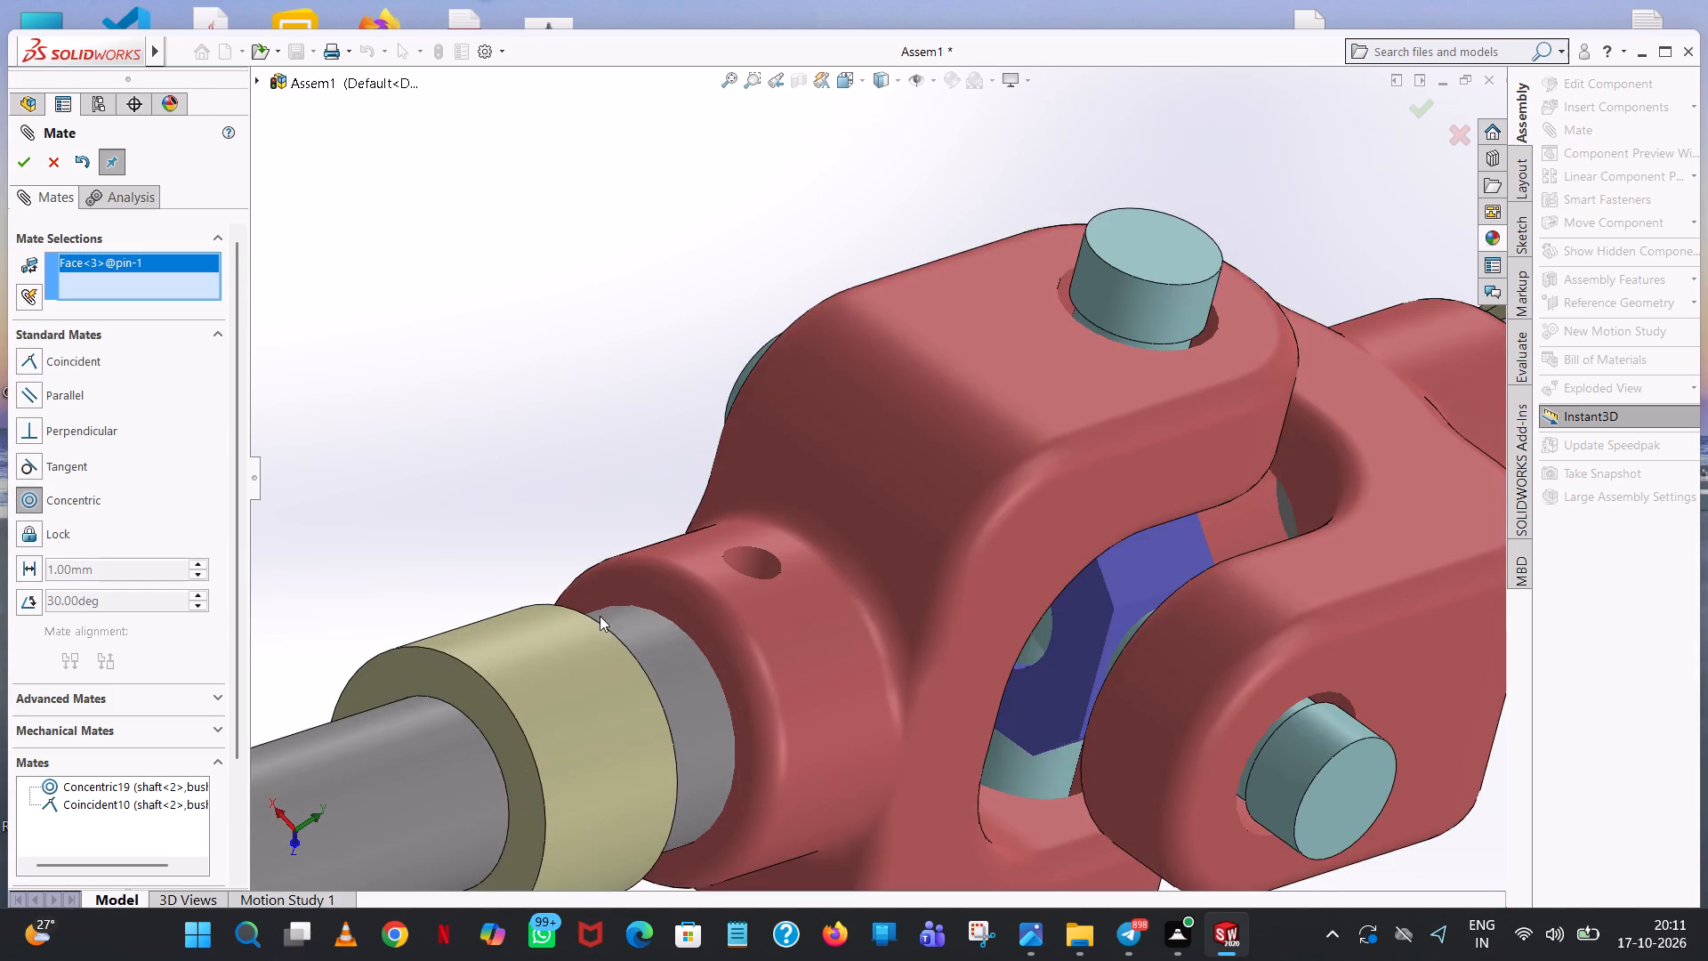
middle_drag(763, 610, 734, 722)
click(772, 529)
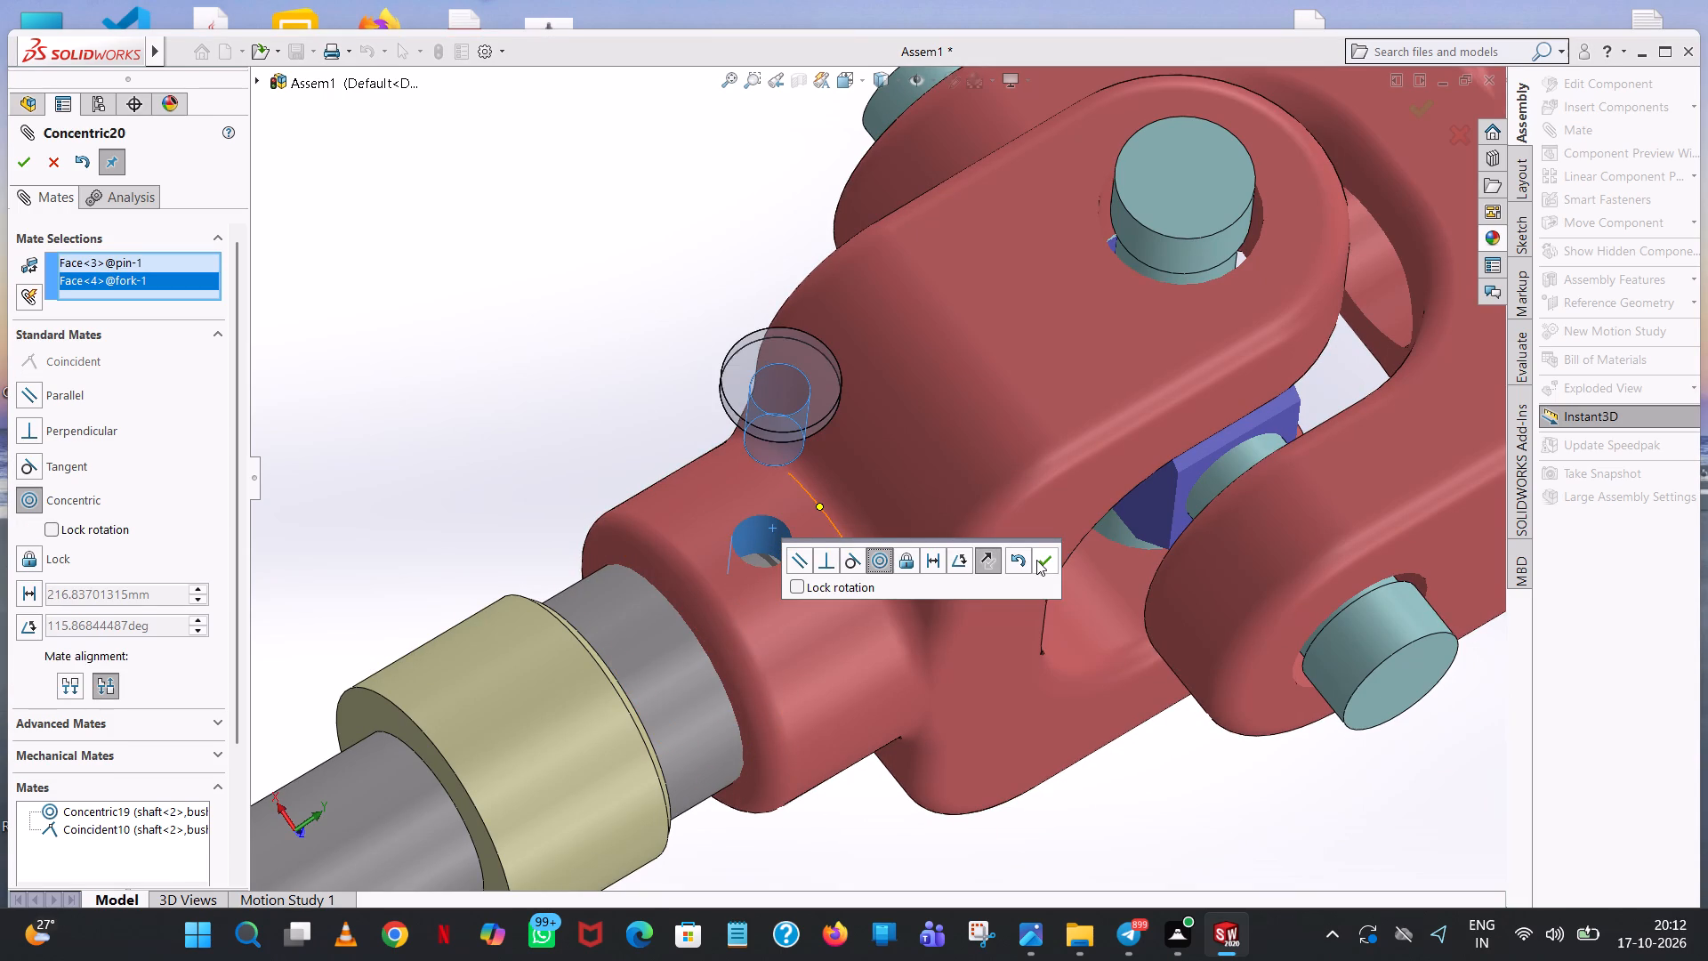
click(1036, 560)
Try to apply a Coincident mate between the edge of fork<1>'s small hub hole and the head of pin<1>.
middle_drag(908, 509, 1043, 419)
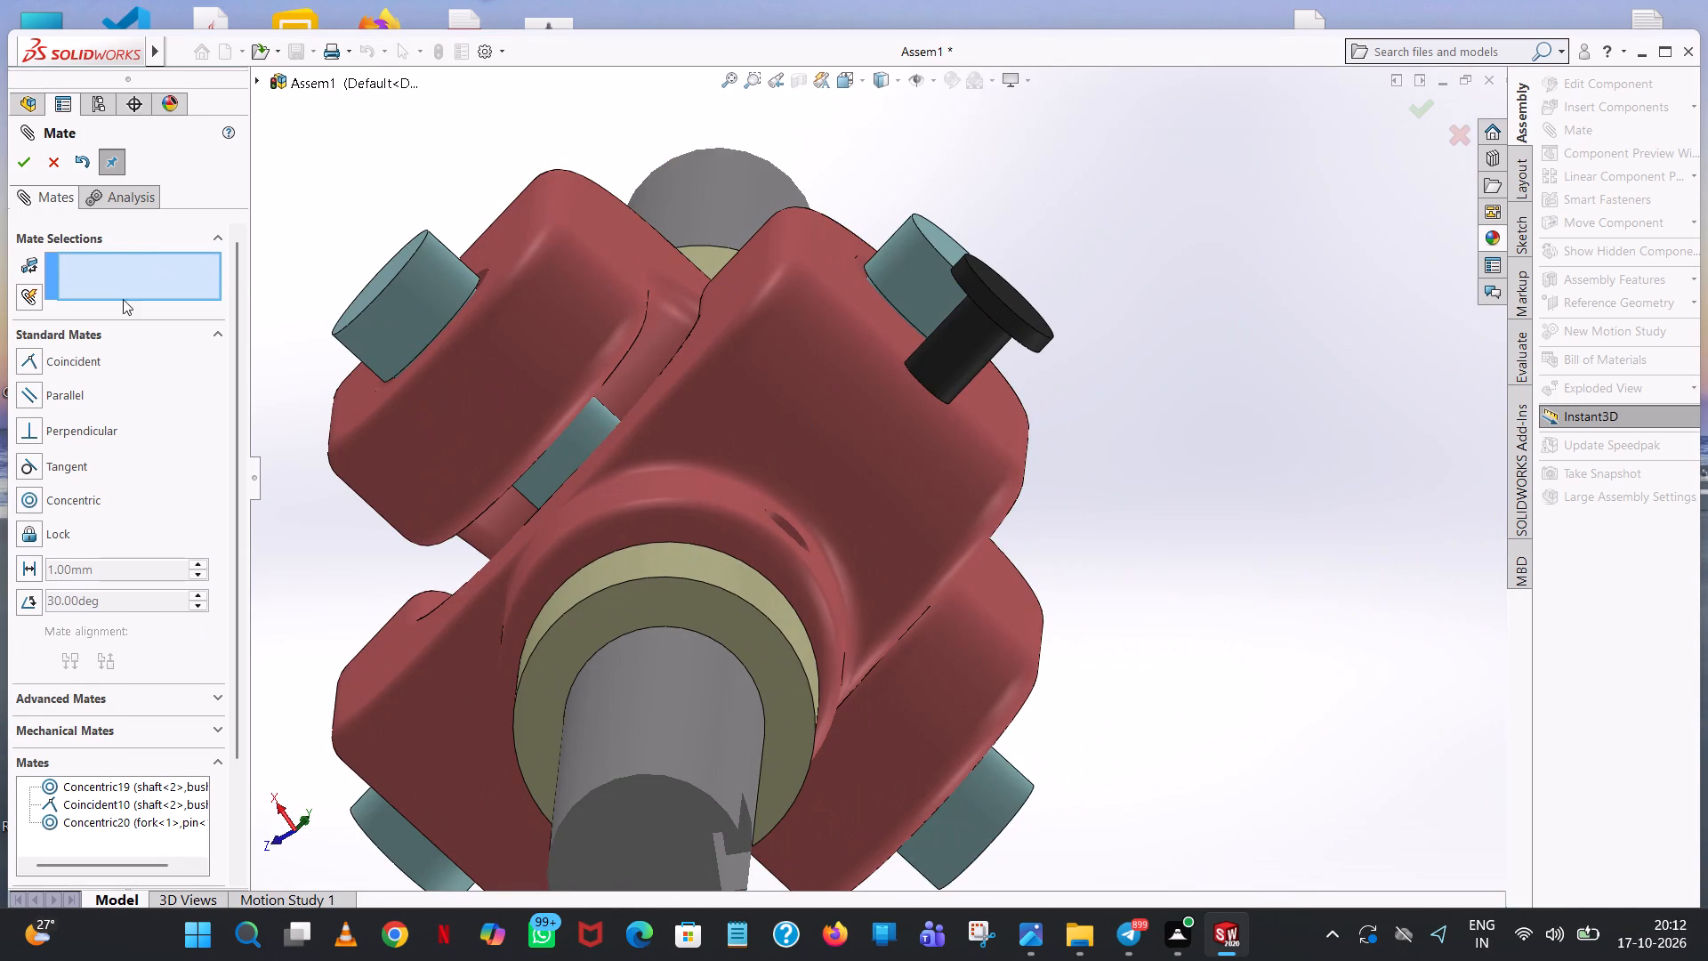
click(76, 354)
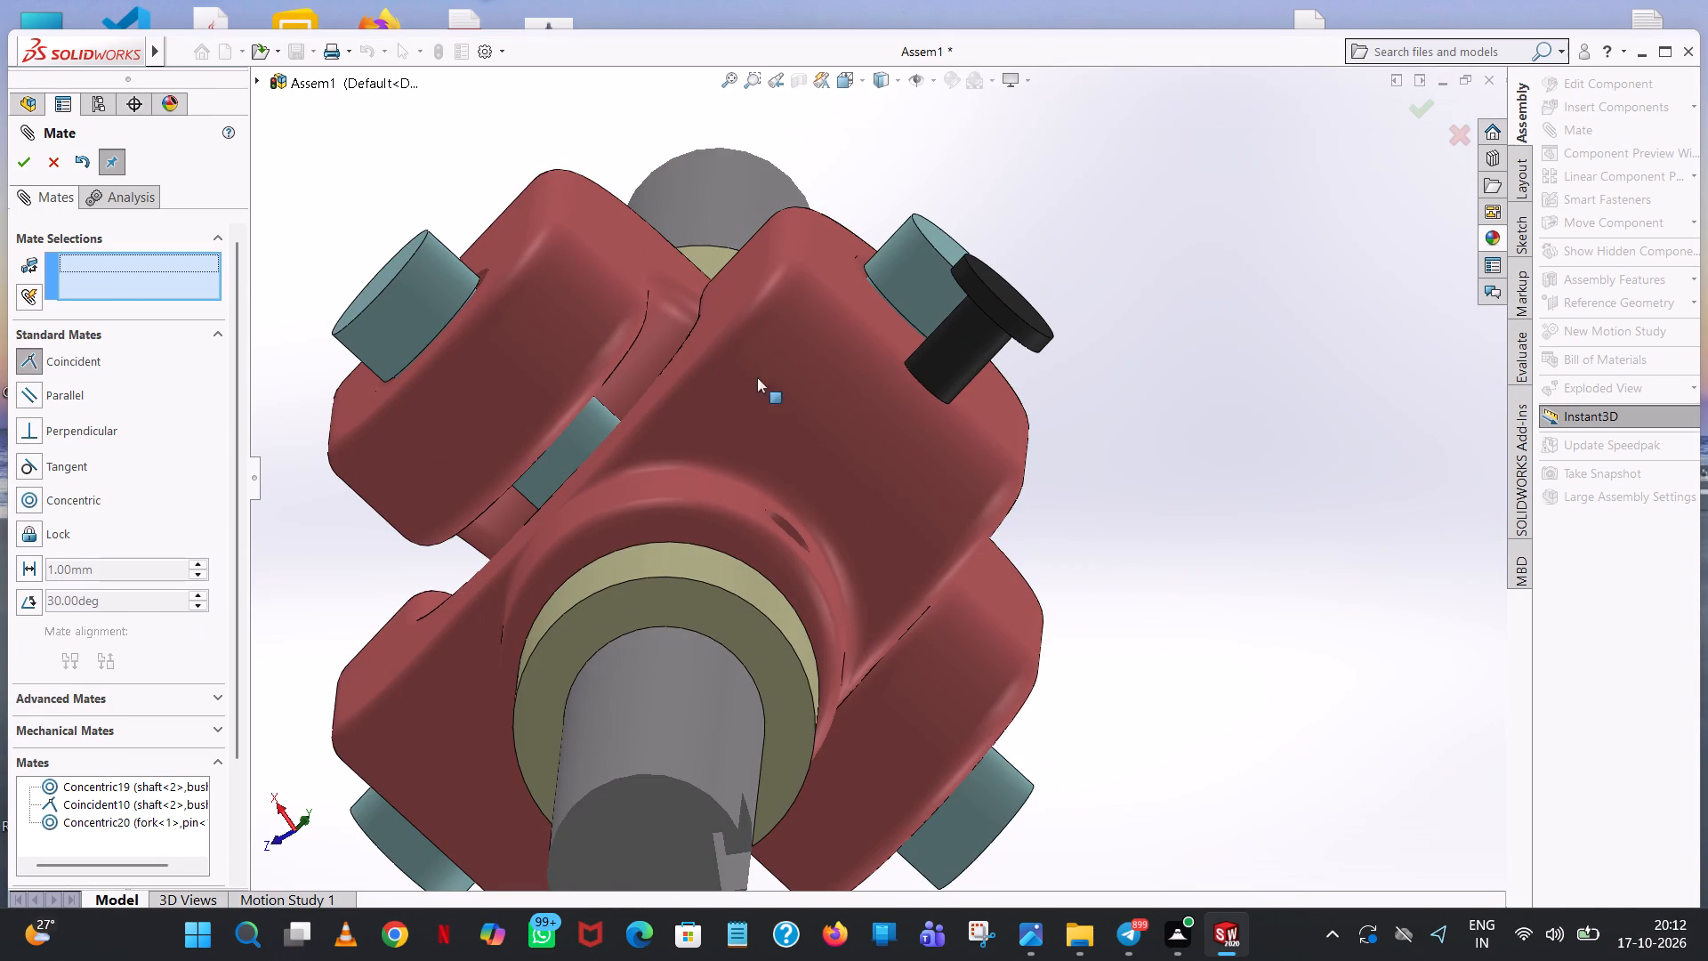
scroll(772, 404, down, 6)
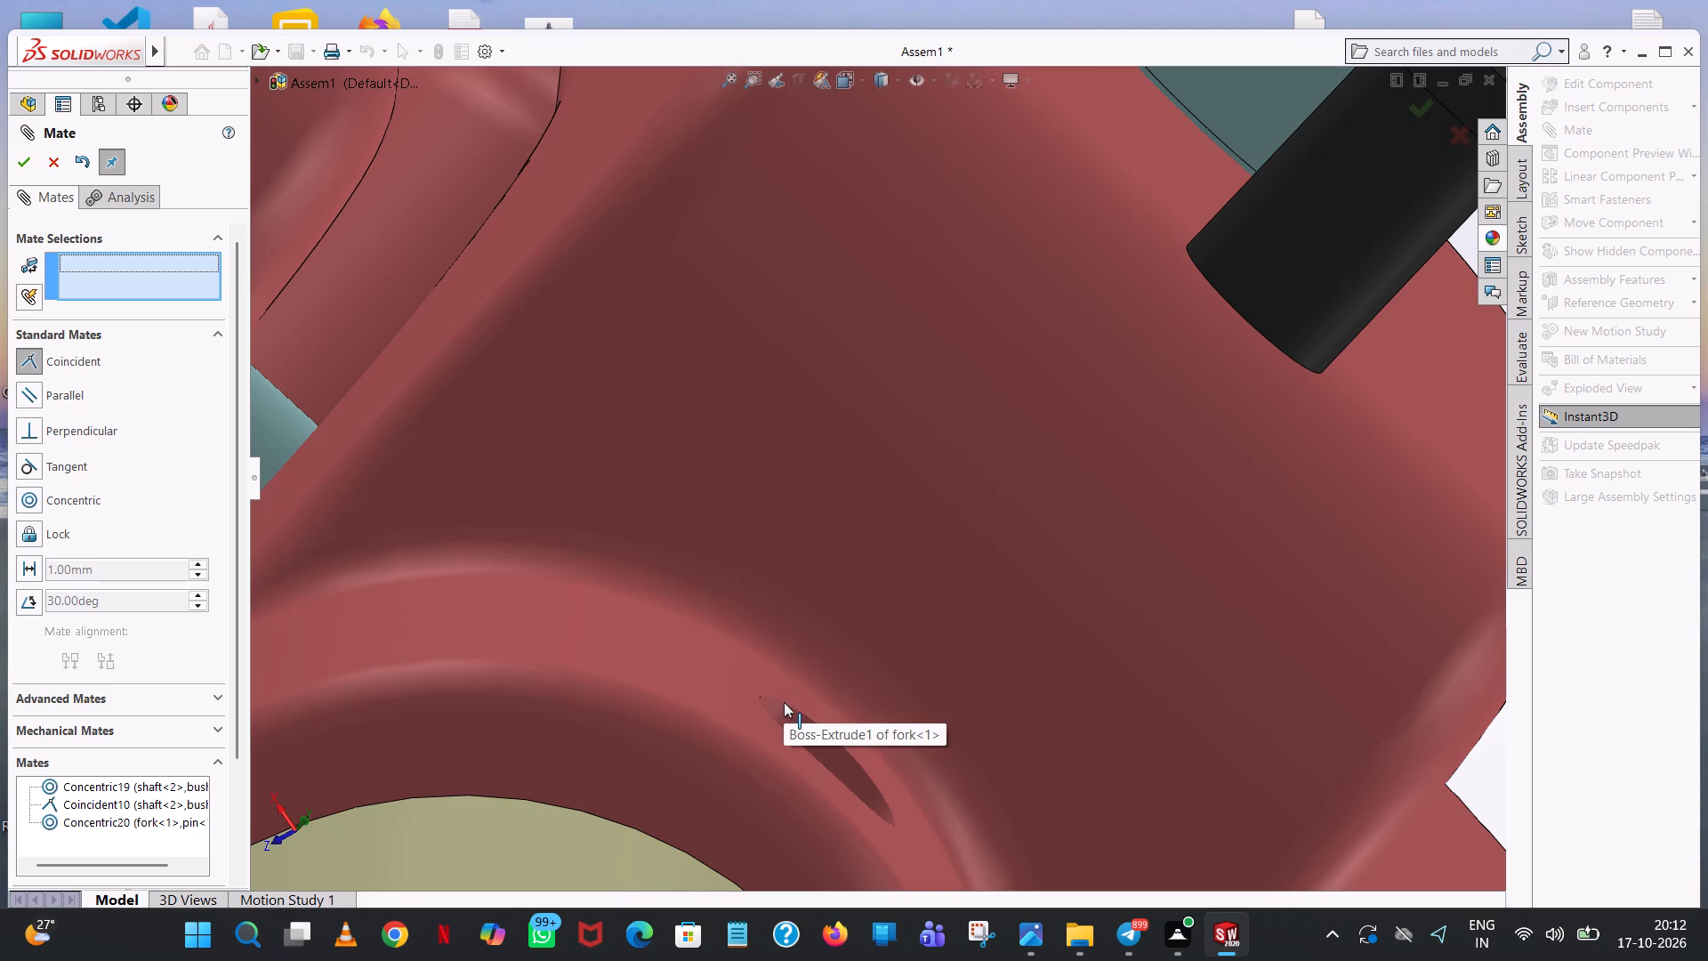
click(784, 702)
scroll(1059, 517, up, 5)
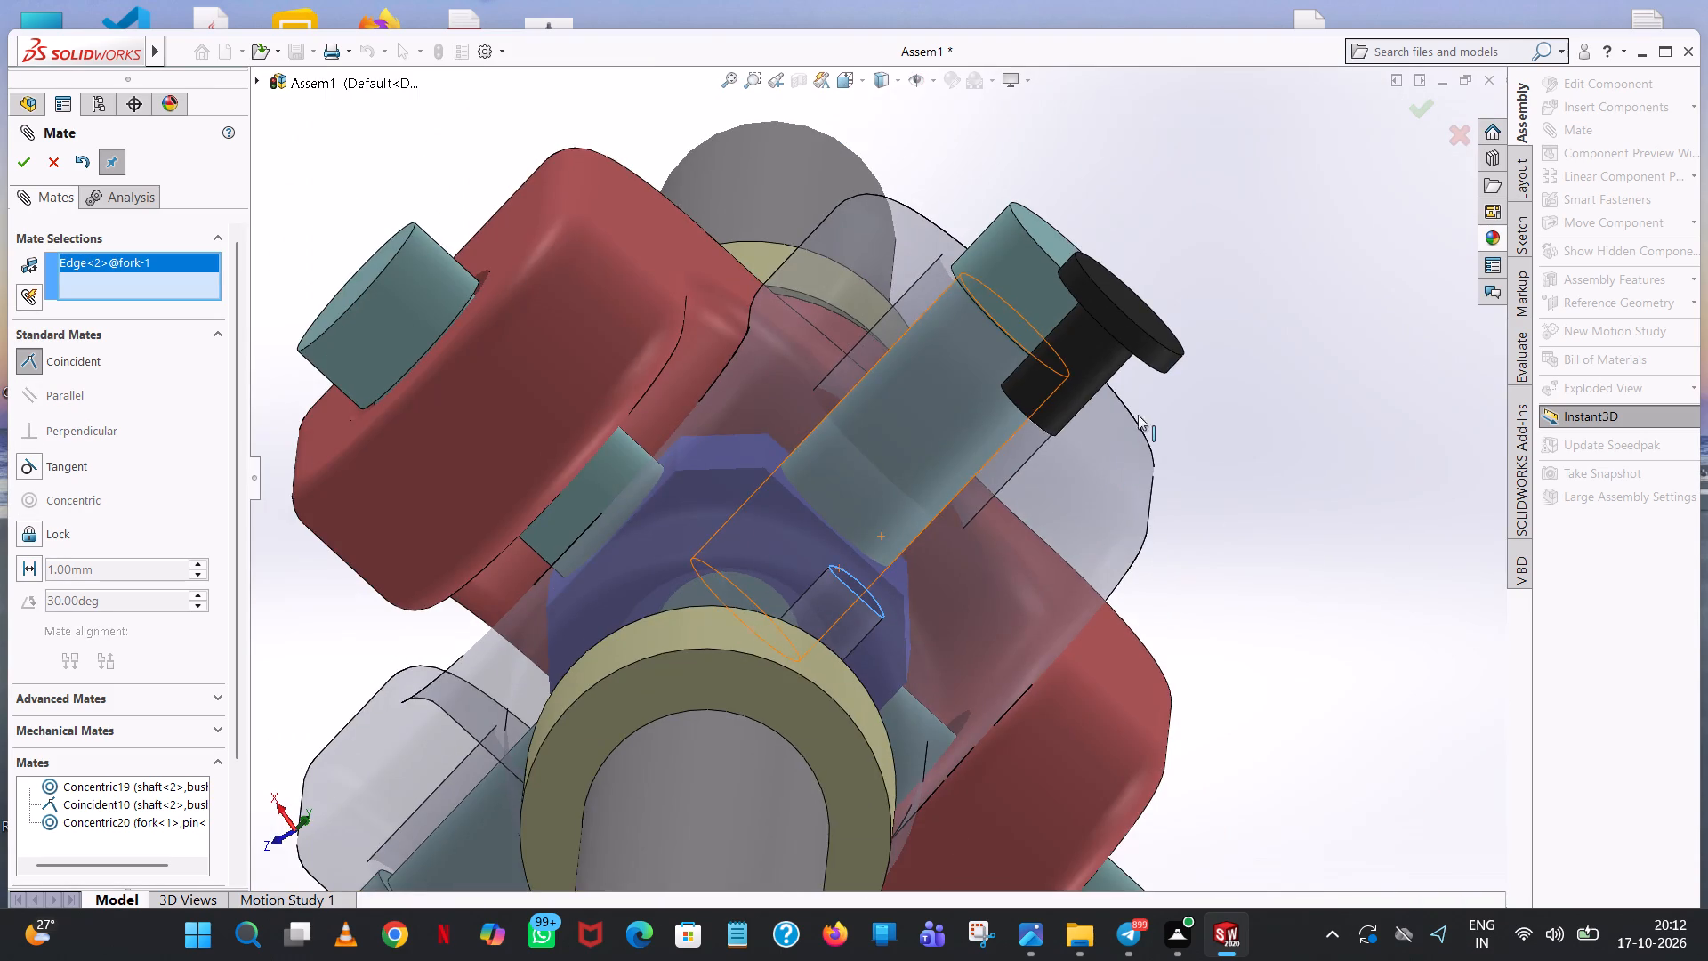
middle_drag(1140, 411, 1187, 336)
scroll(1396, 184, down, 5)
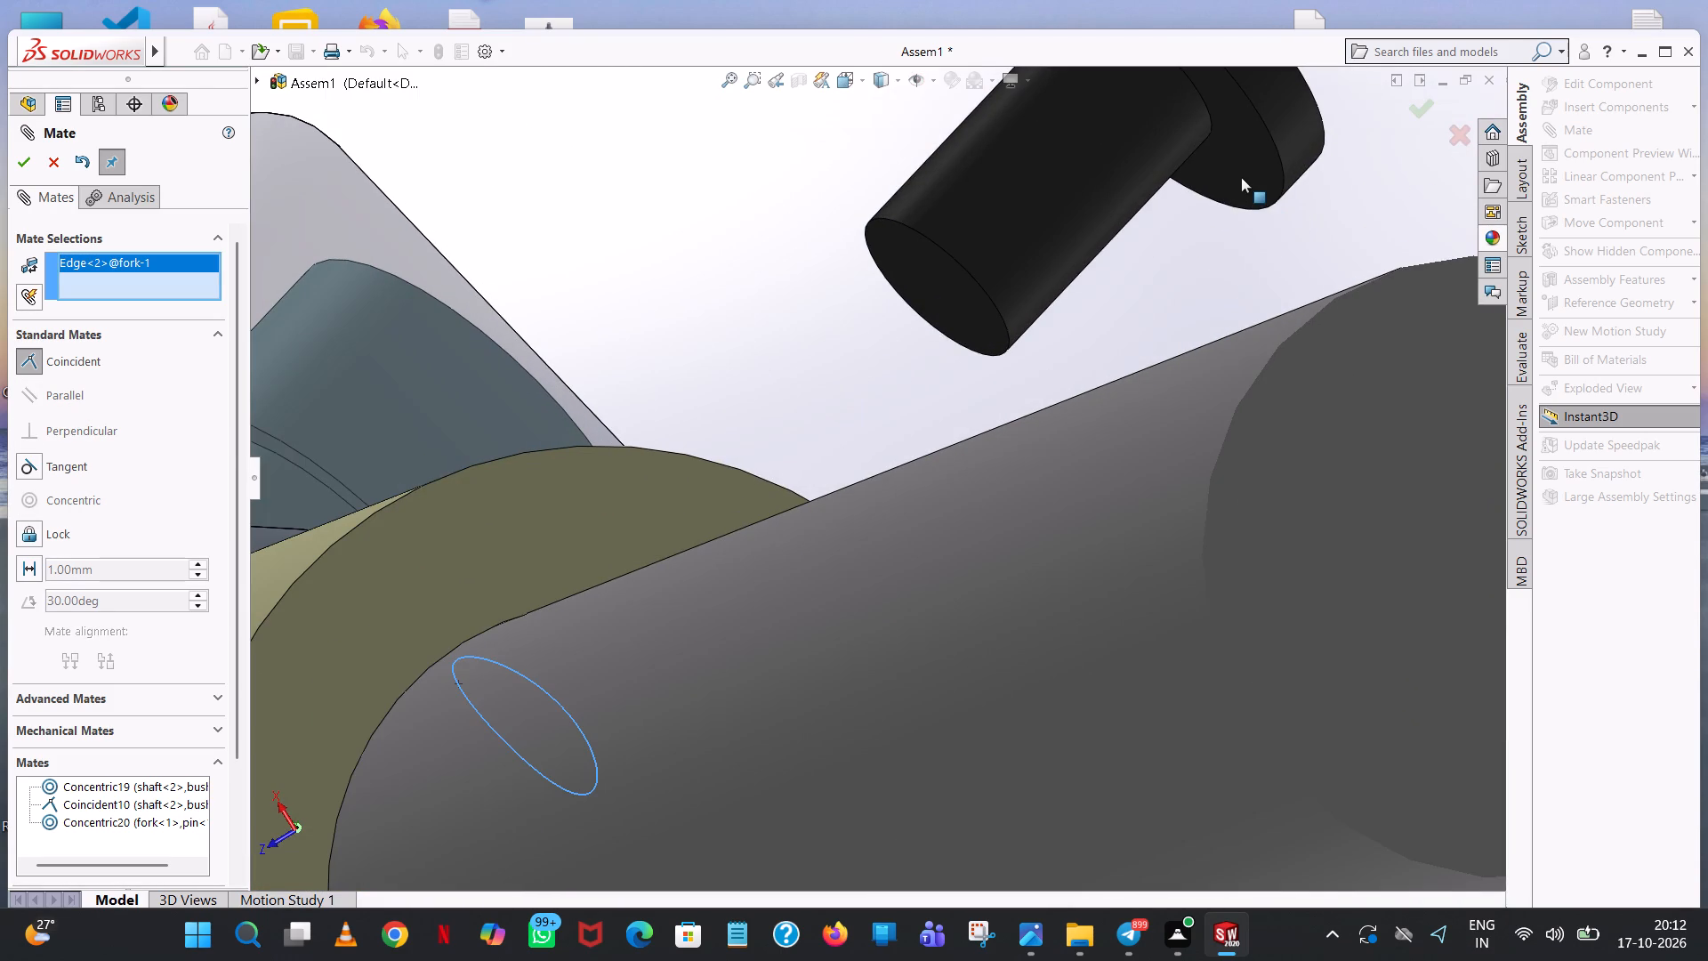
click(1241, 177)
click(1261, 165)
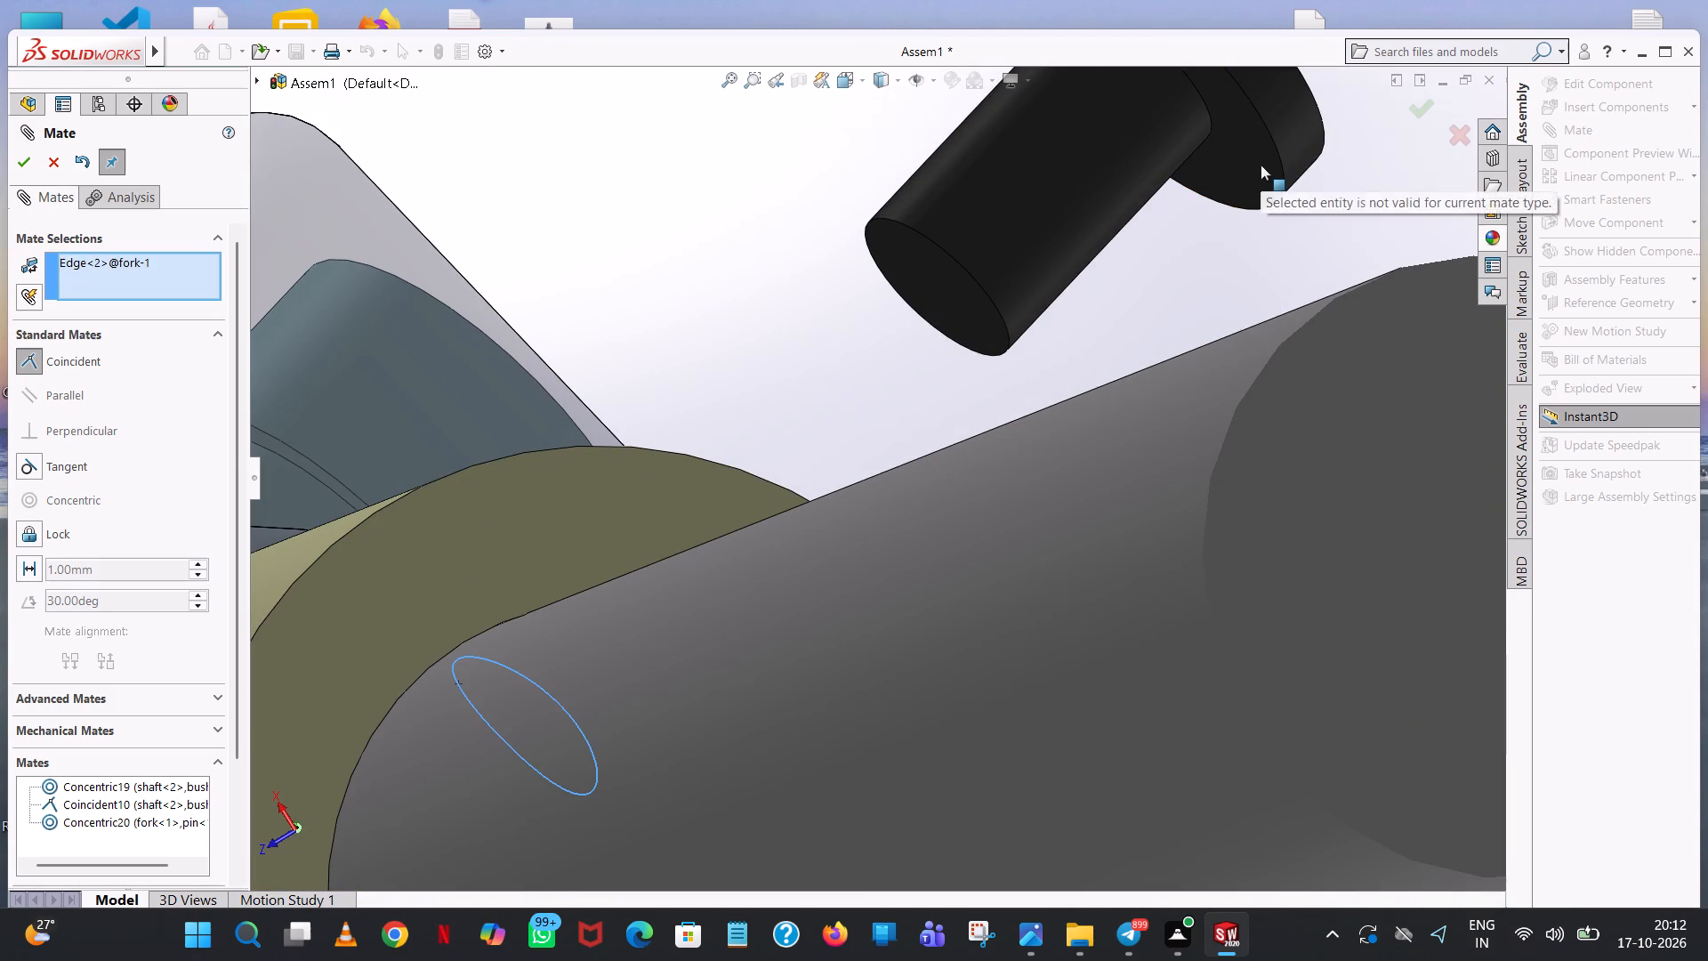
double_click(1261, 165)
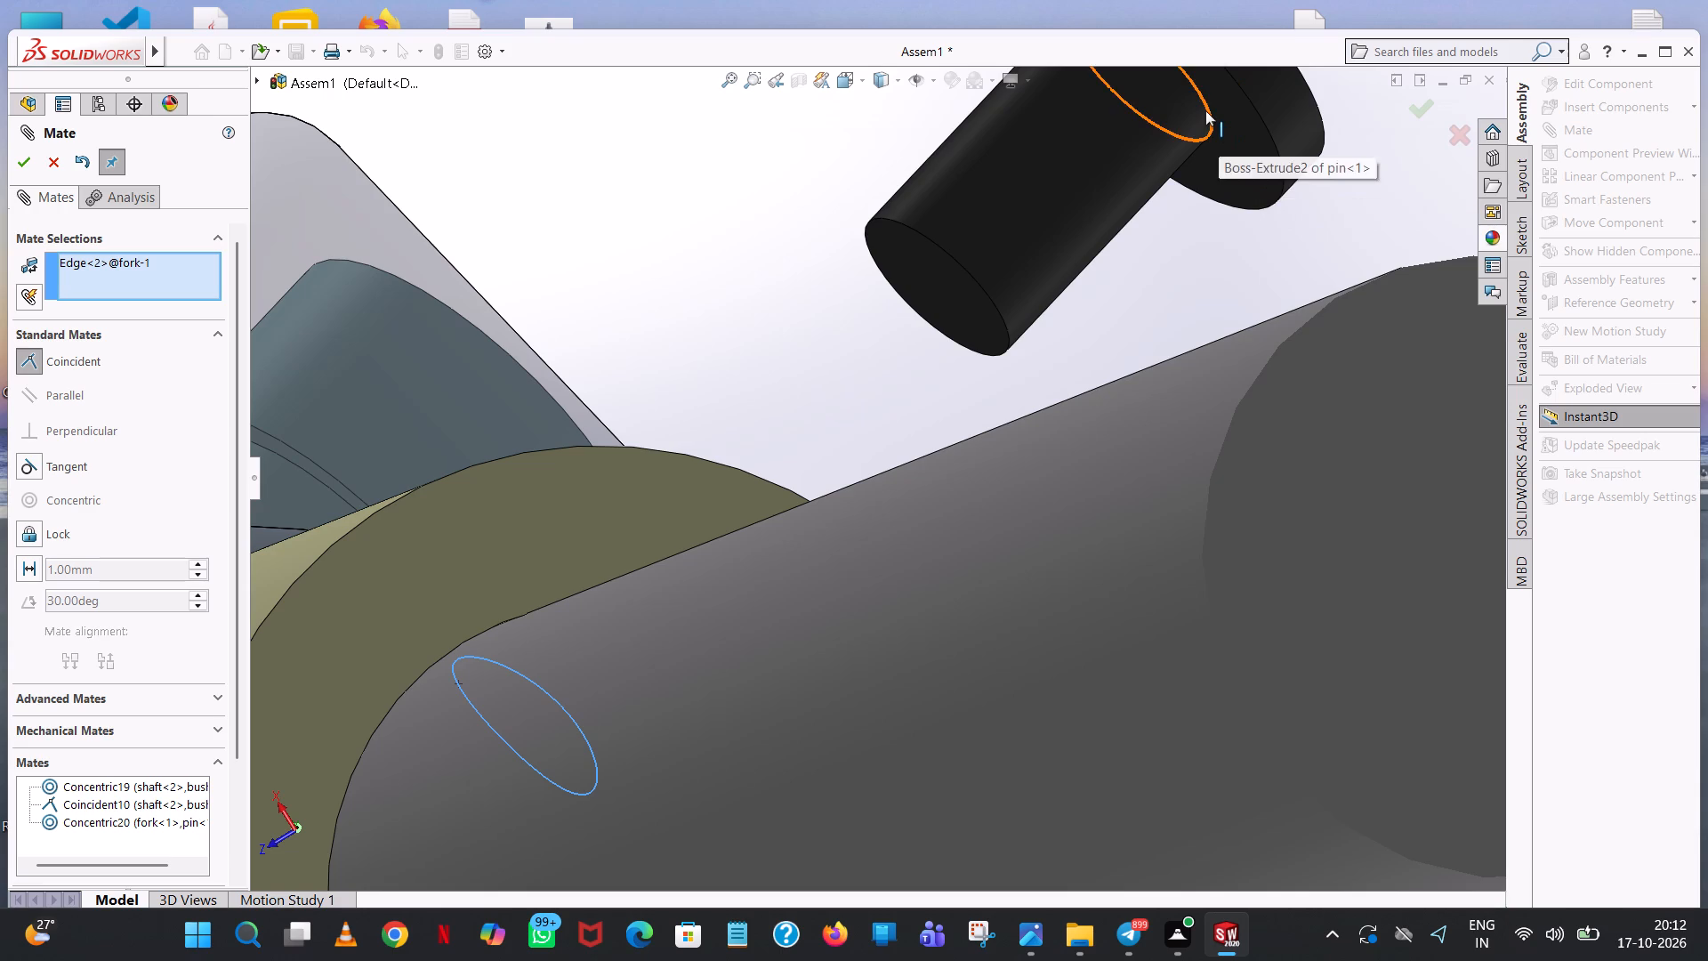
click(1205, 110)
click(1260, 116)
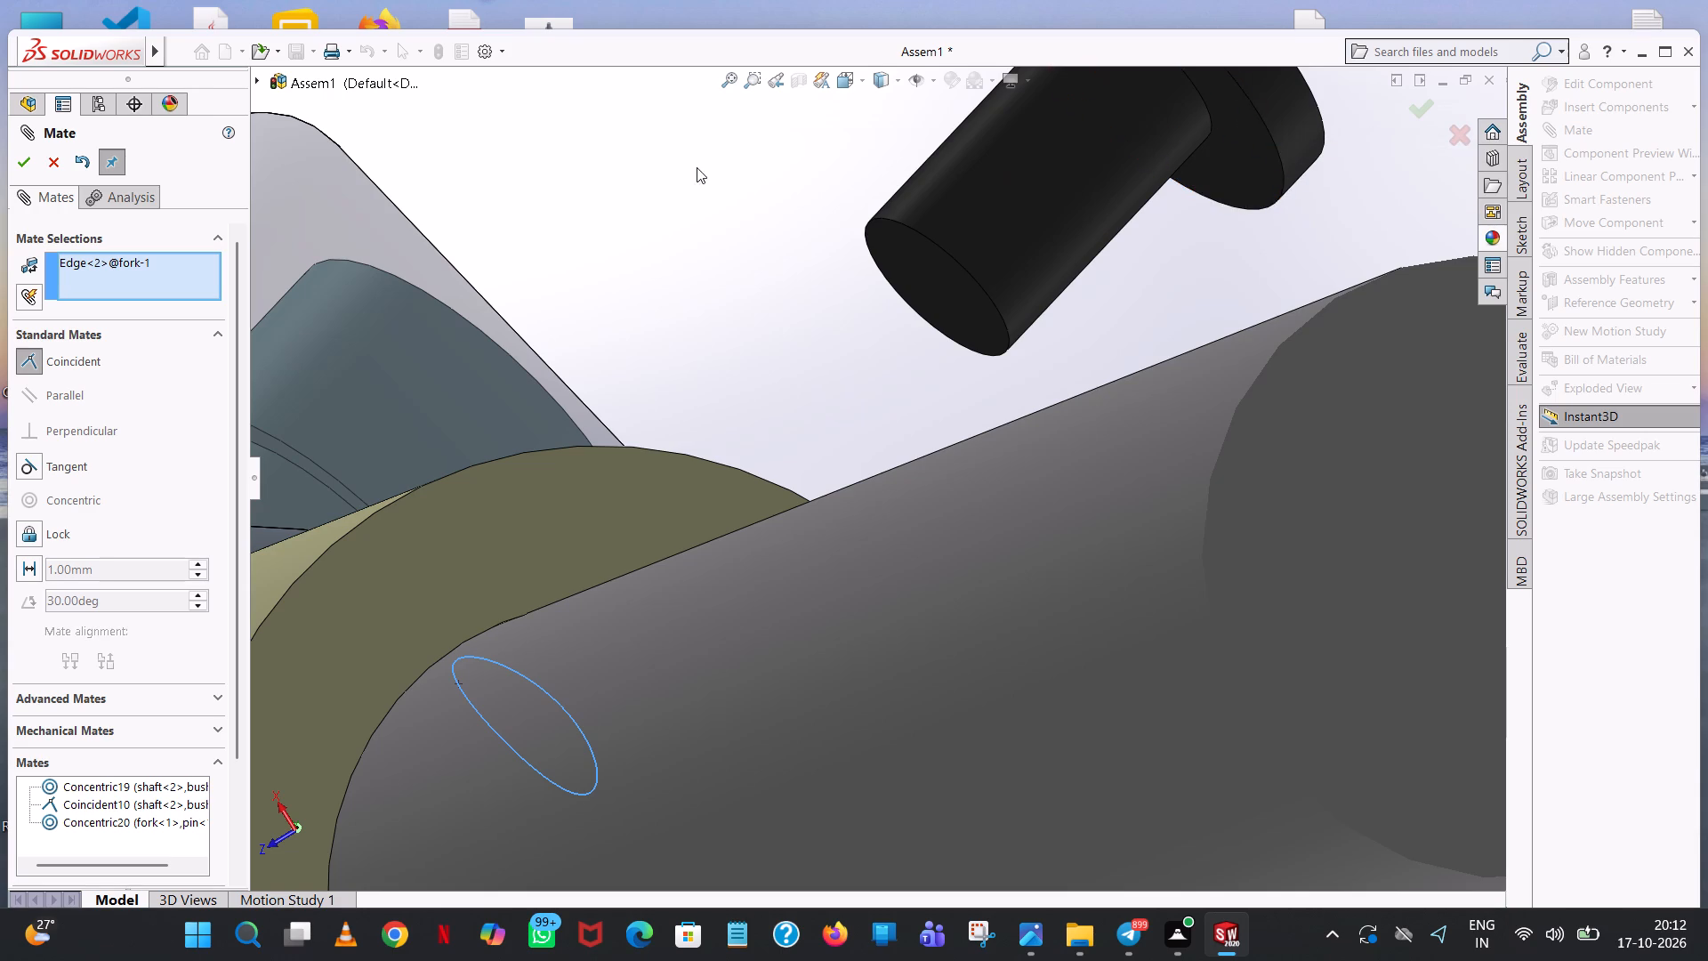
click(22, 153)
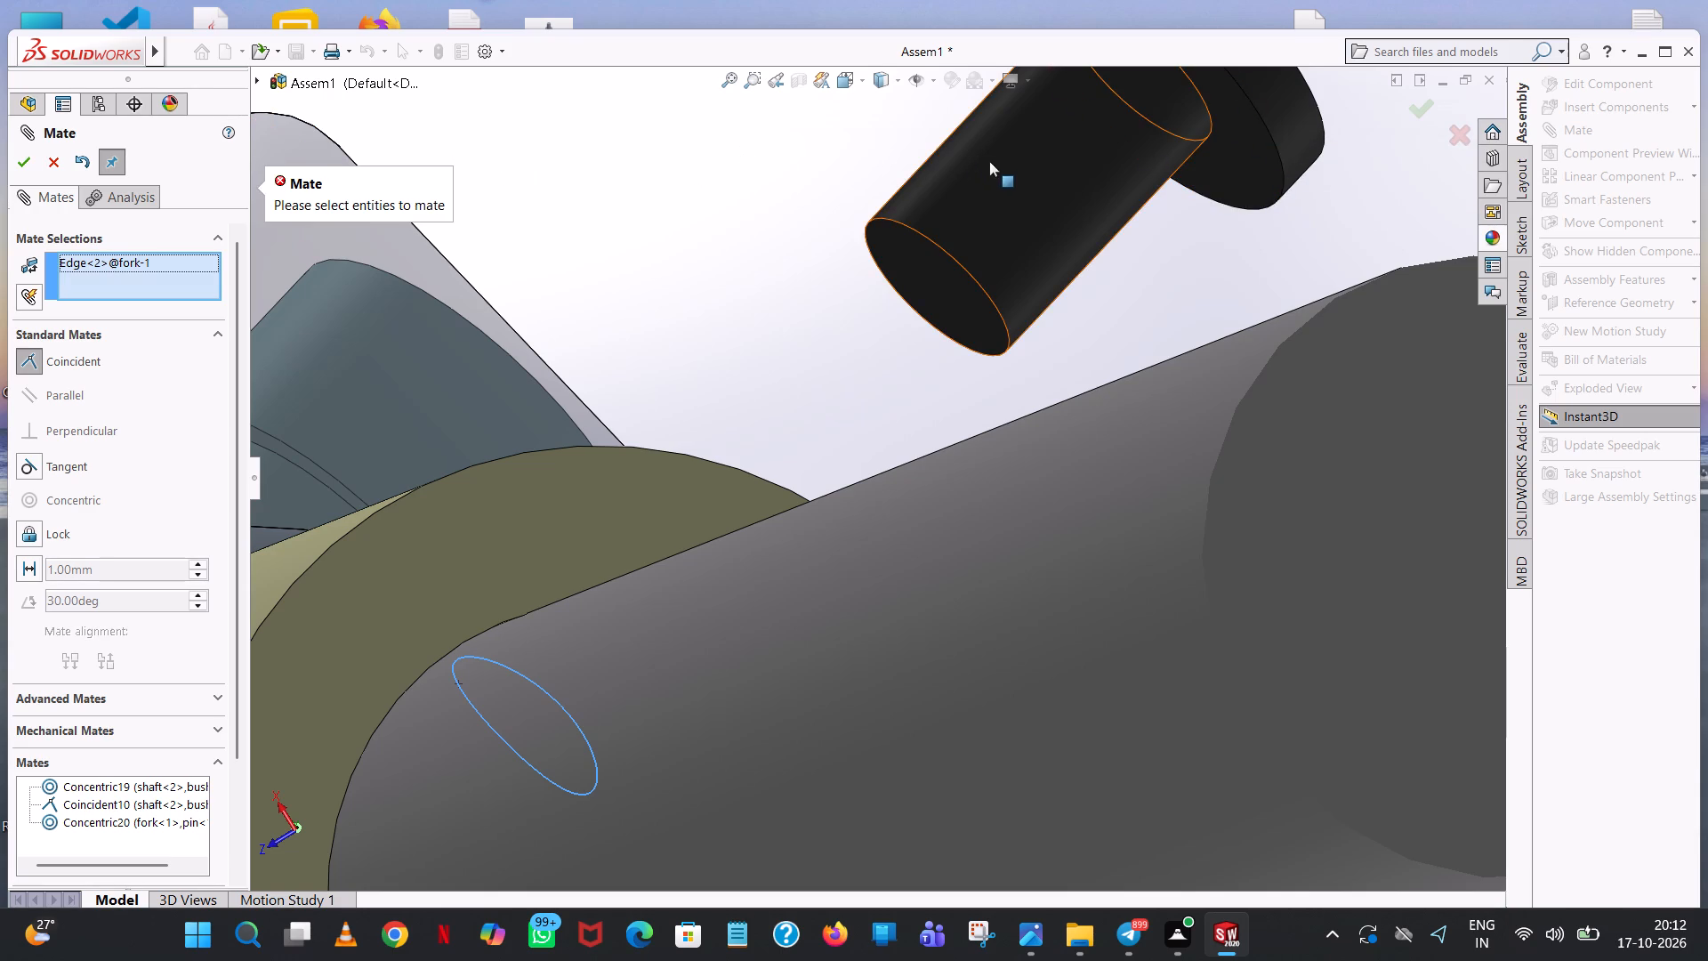
Slide pin<1> along its axis into the hub hole of fork<1> until its head sits near the hub surface.
drag(1001, 164, 289, 746)
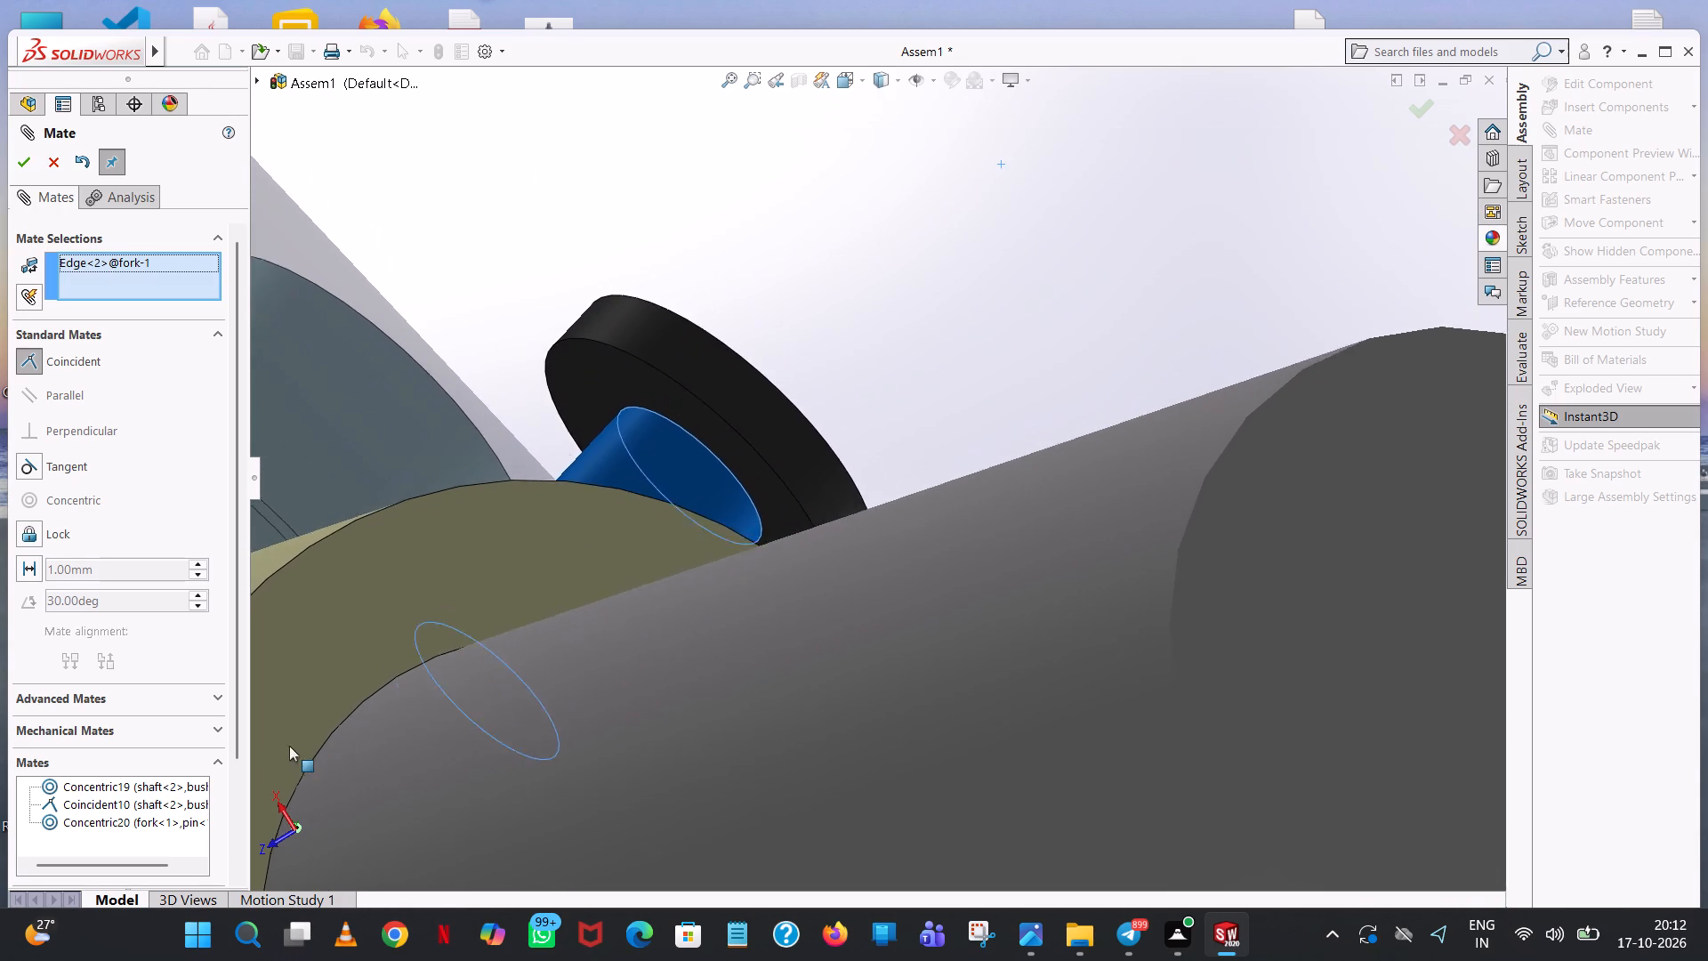
drag(289, 746, 266, 756)
middle_drag(539, 619, 557, 728)
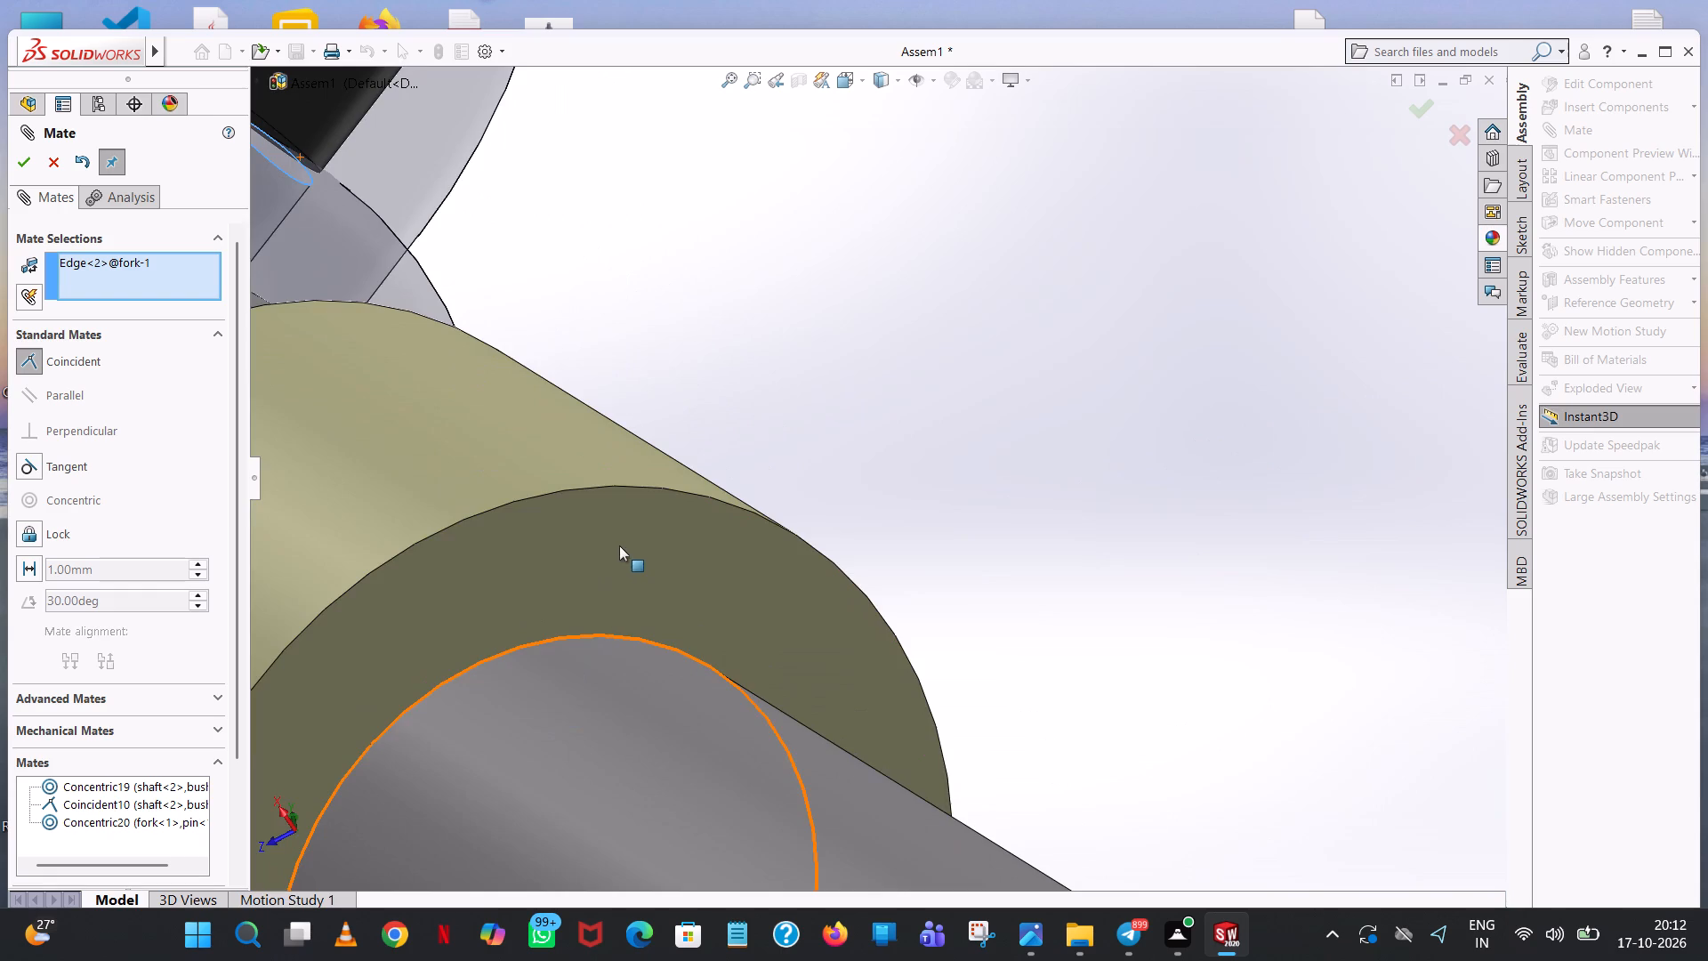
scroll(619, 545, up, 4)
scroll(750, 262, up, 3)
middle_drag(794, 338, 761, 634)
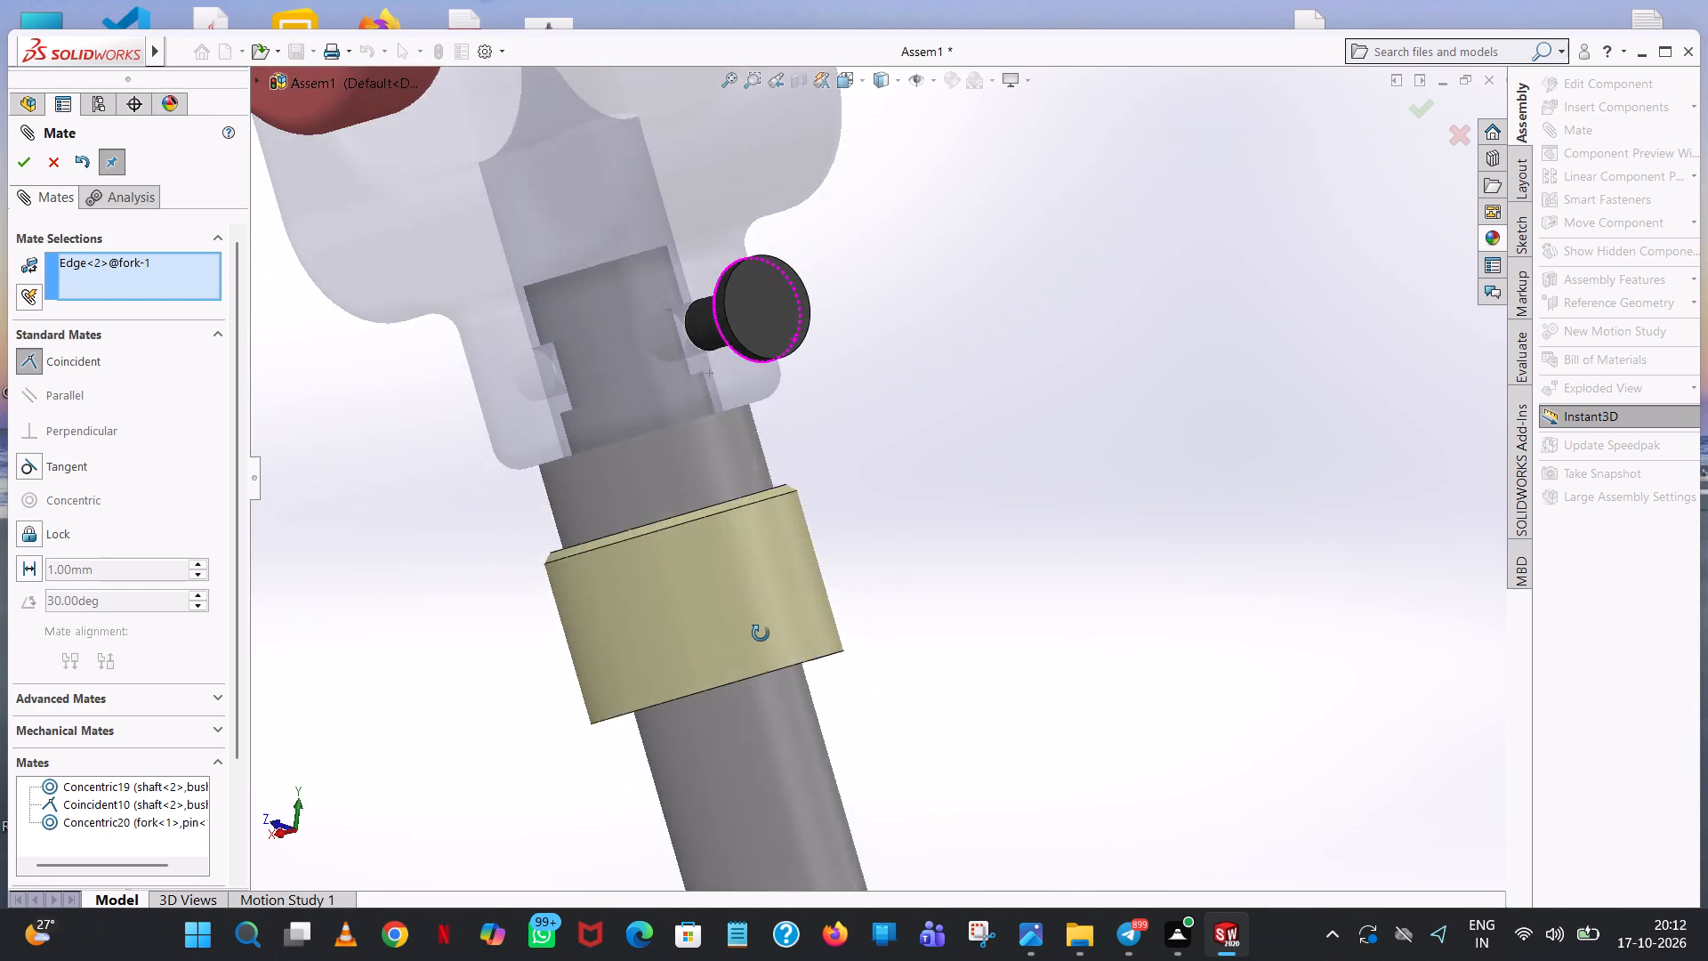
middle_drag(761, 634, 800, 532)
drag(730, 334, 713, 345)
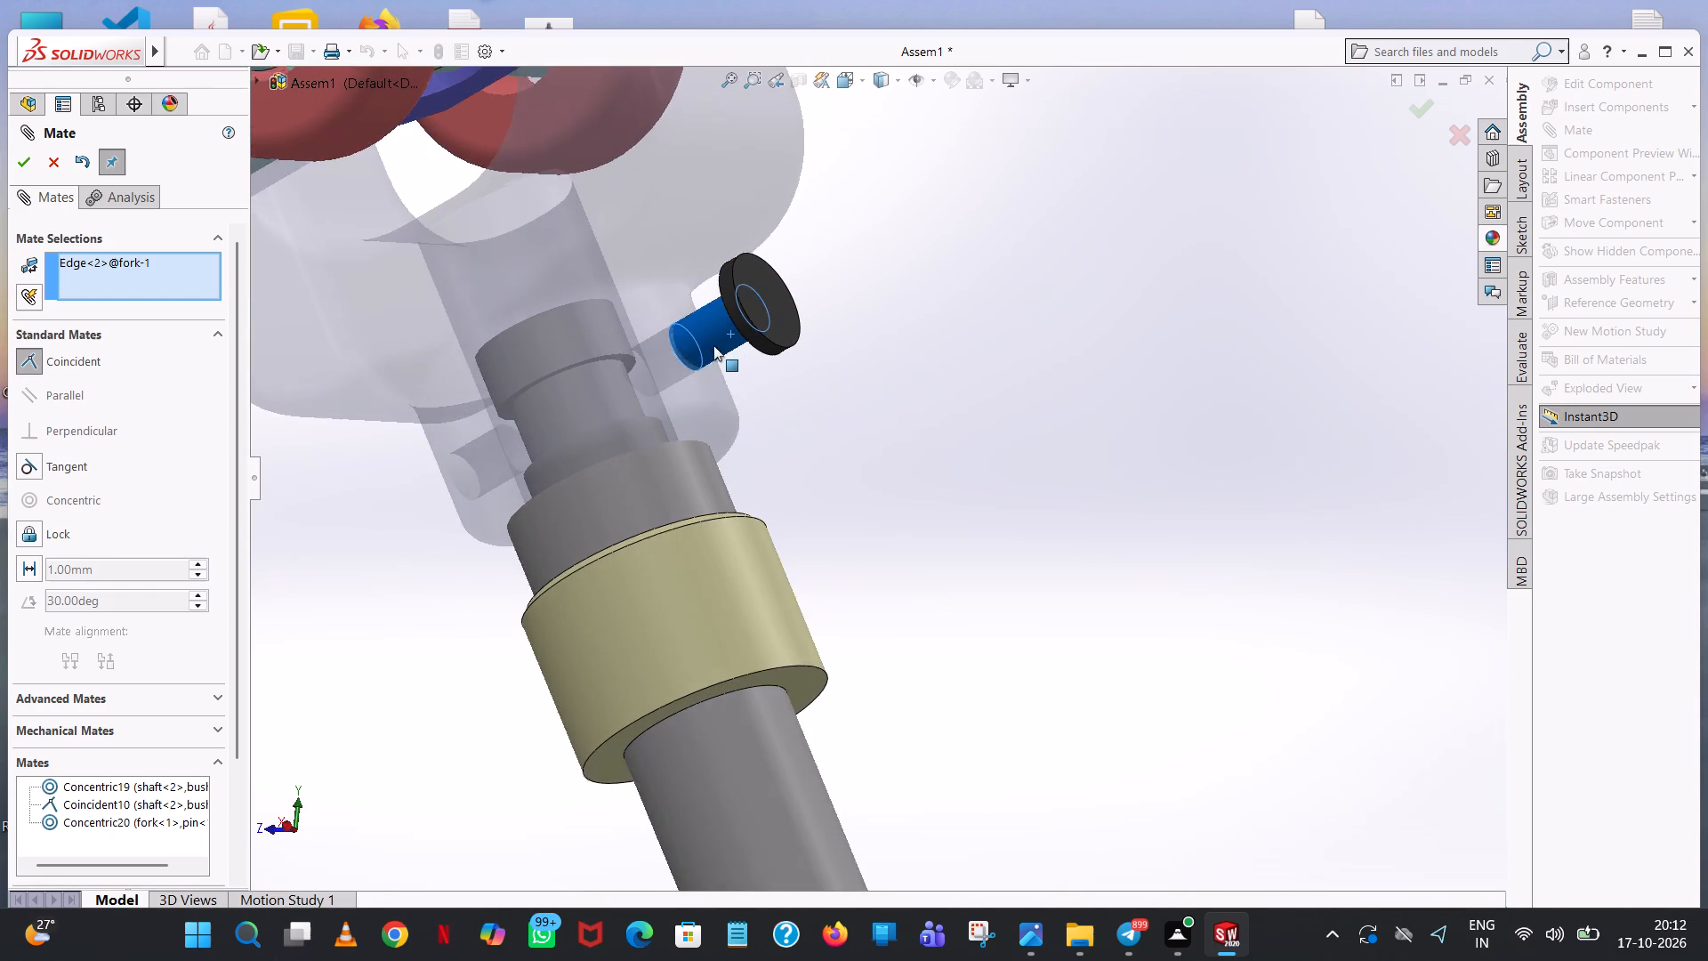
drag(713, 345, 678, 367)
middle_drag(796, 368, 874, 324)
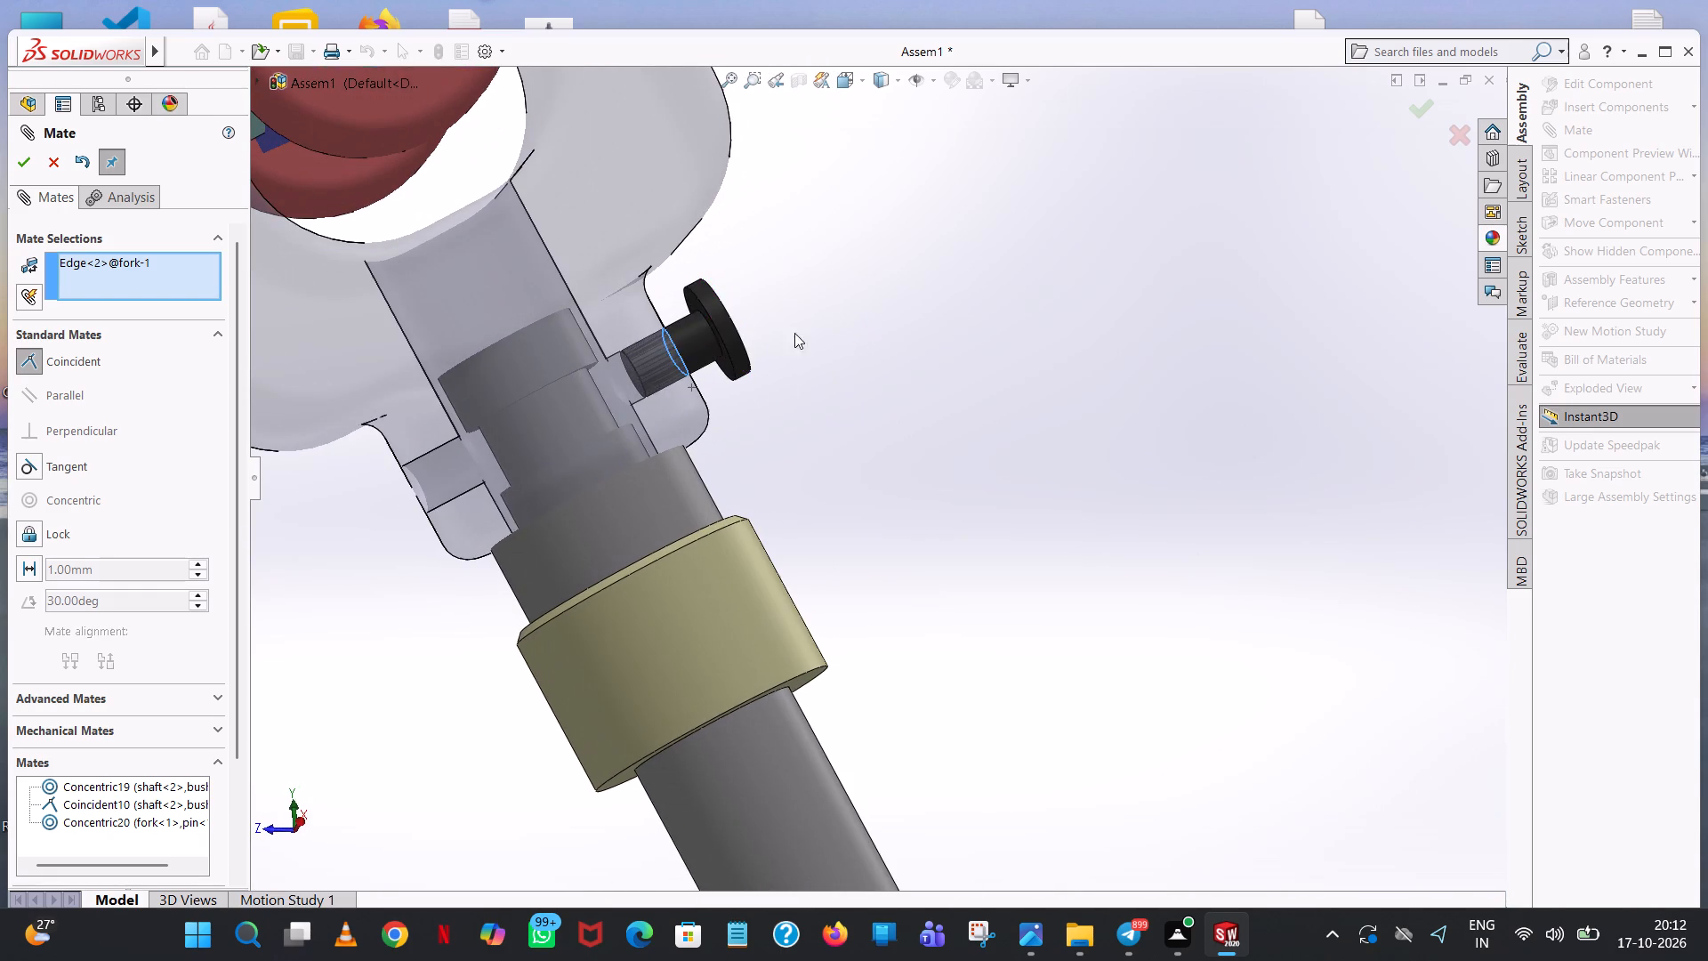
drag(689, 337, 667, 364)
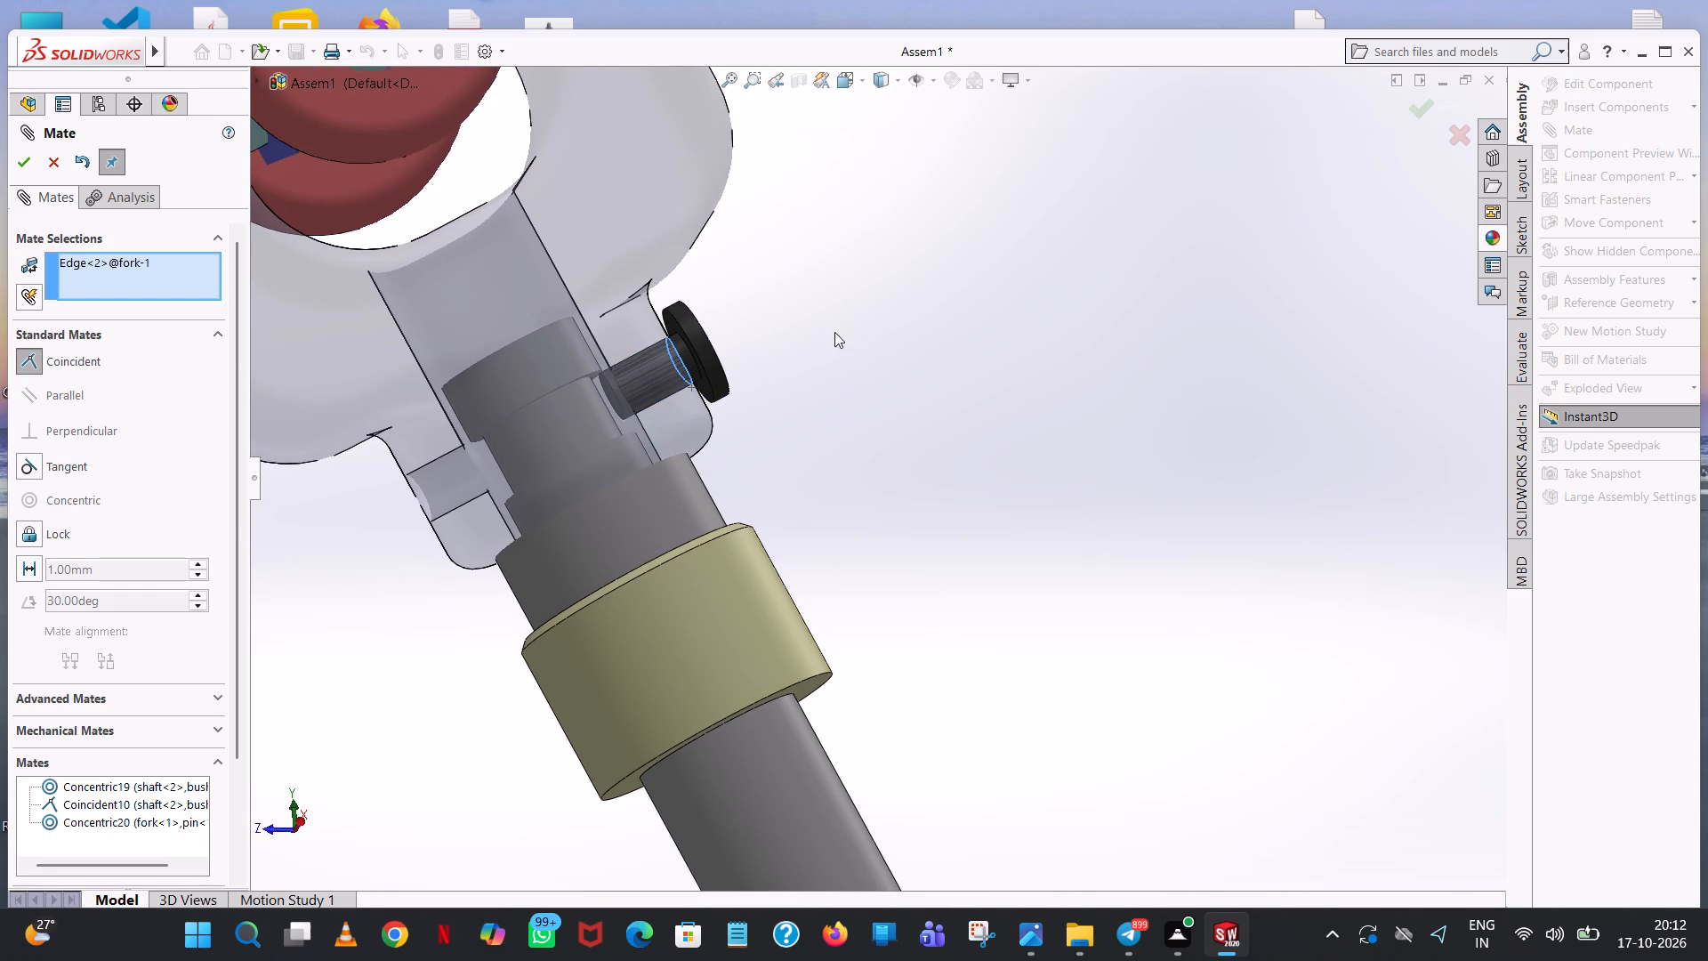
middle_drag(788, 355, 760, 373)
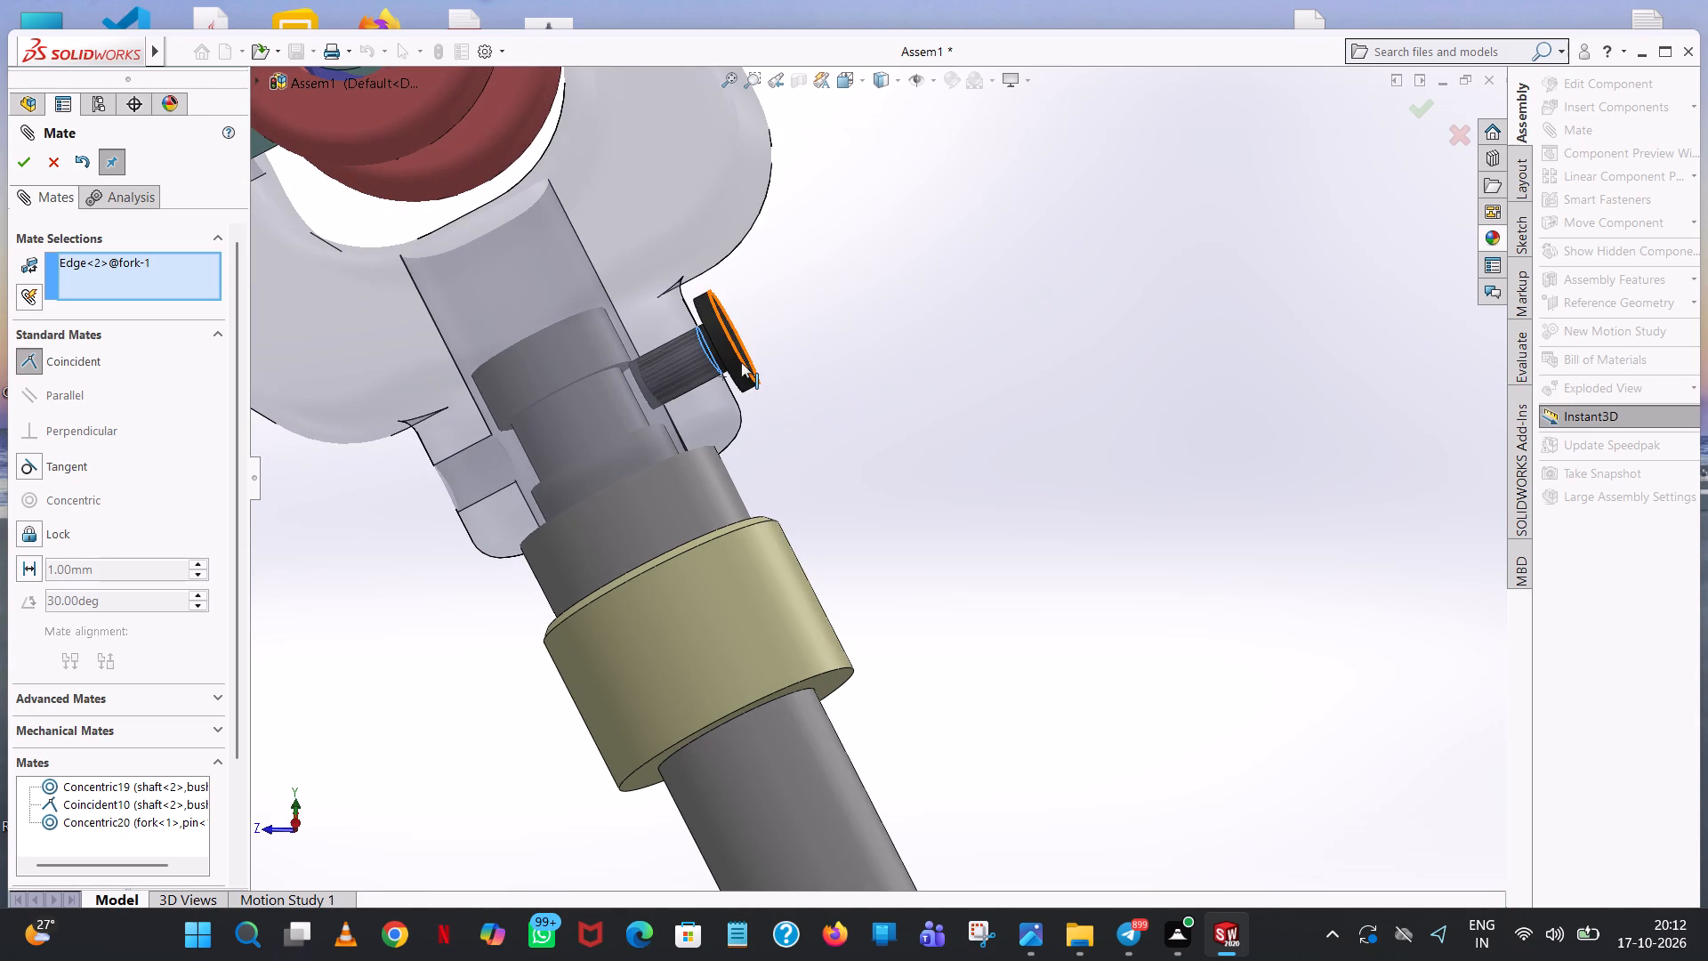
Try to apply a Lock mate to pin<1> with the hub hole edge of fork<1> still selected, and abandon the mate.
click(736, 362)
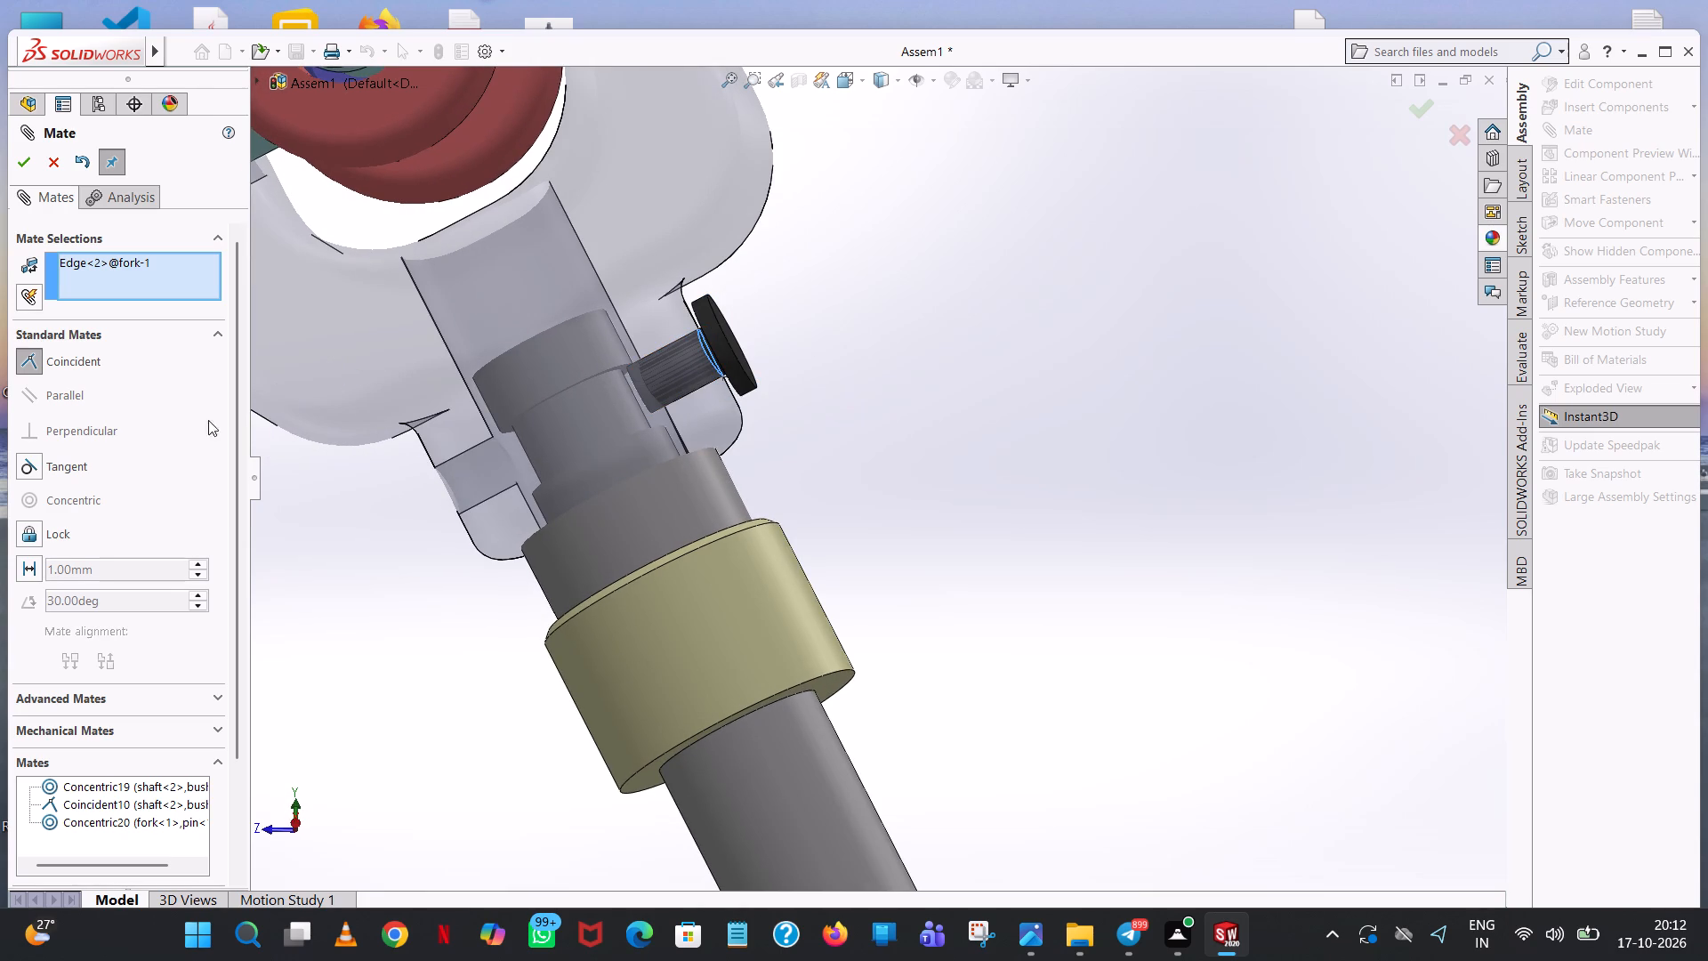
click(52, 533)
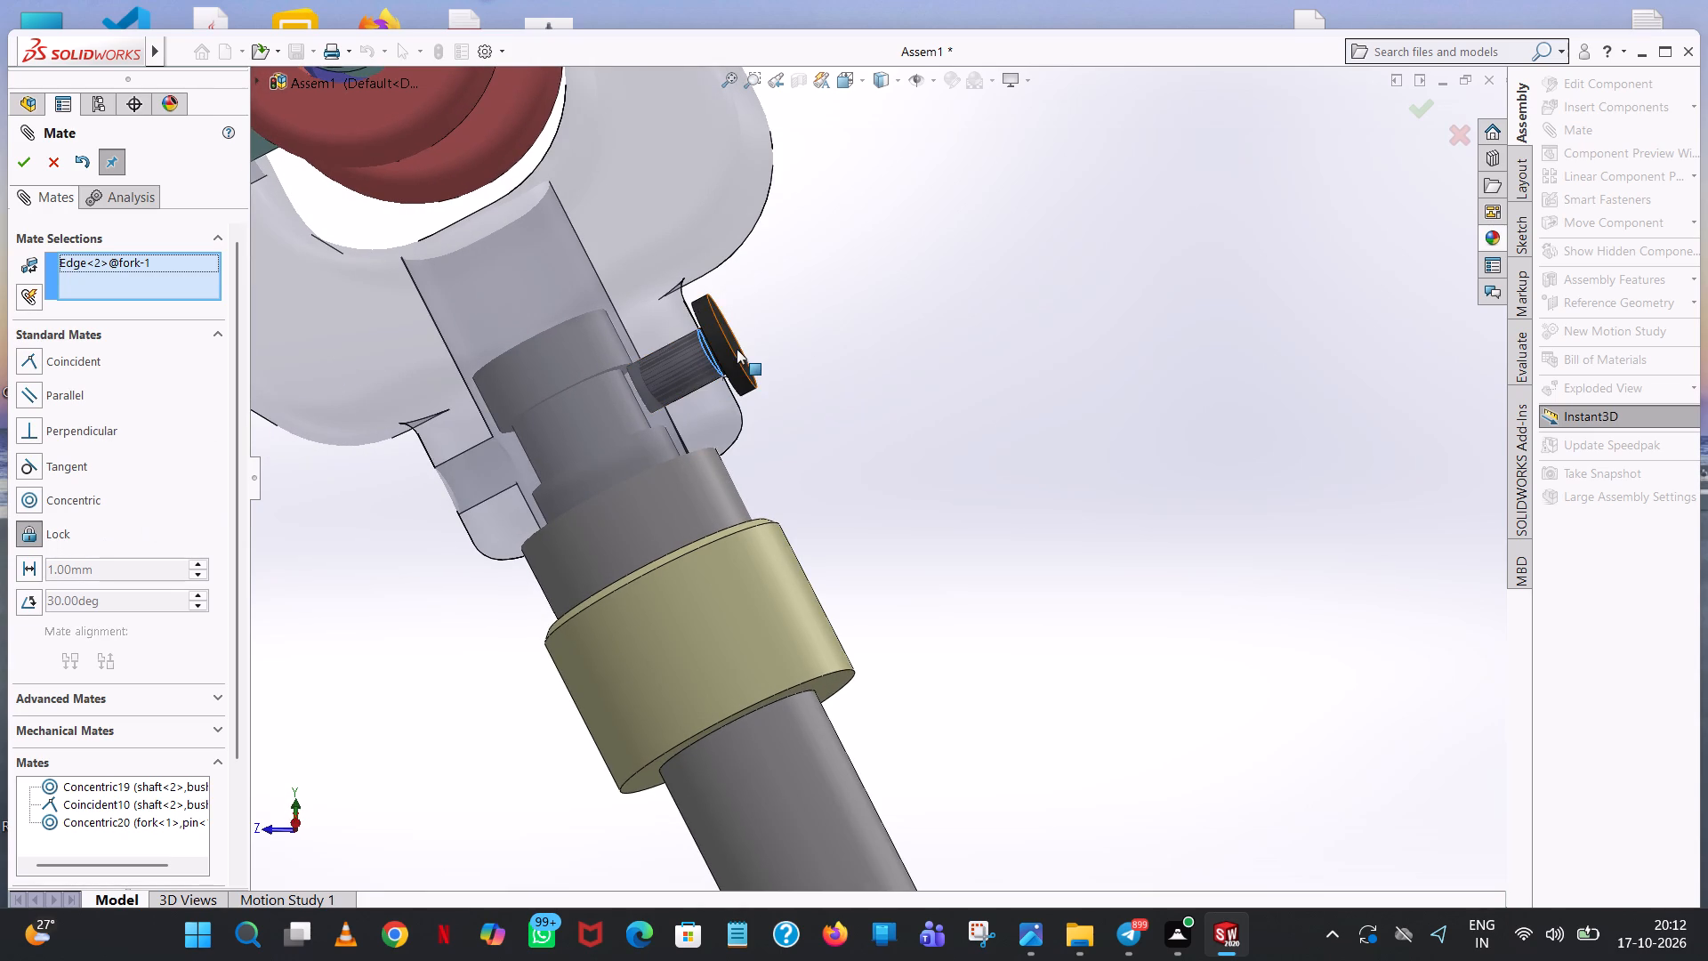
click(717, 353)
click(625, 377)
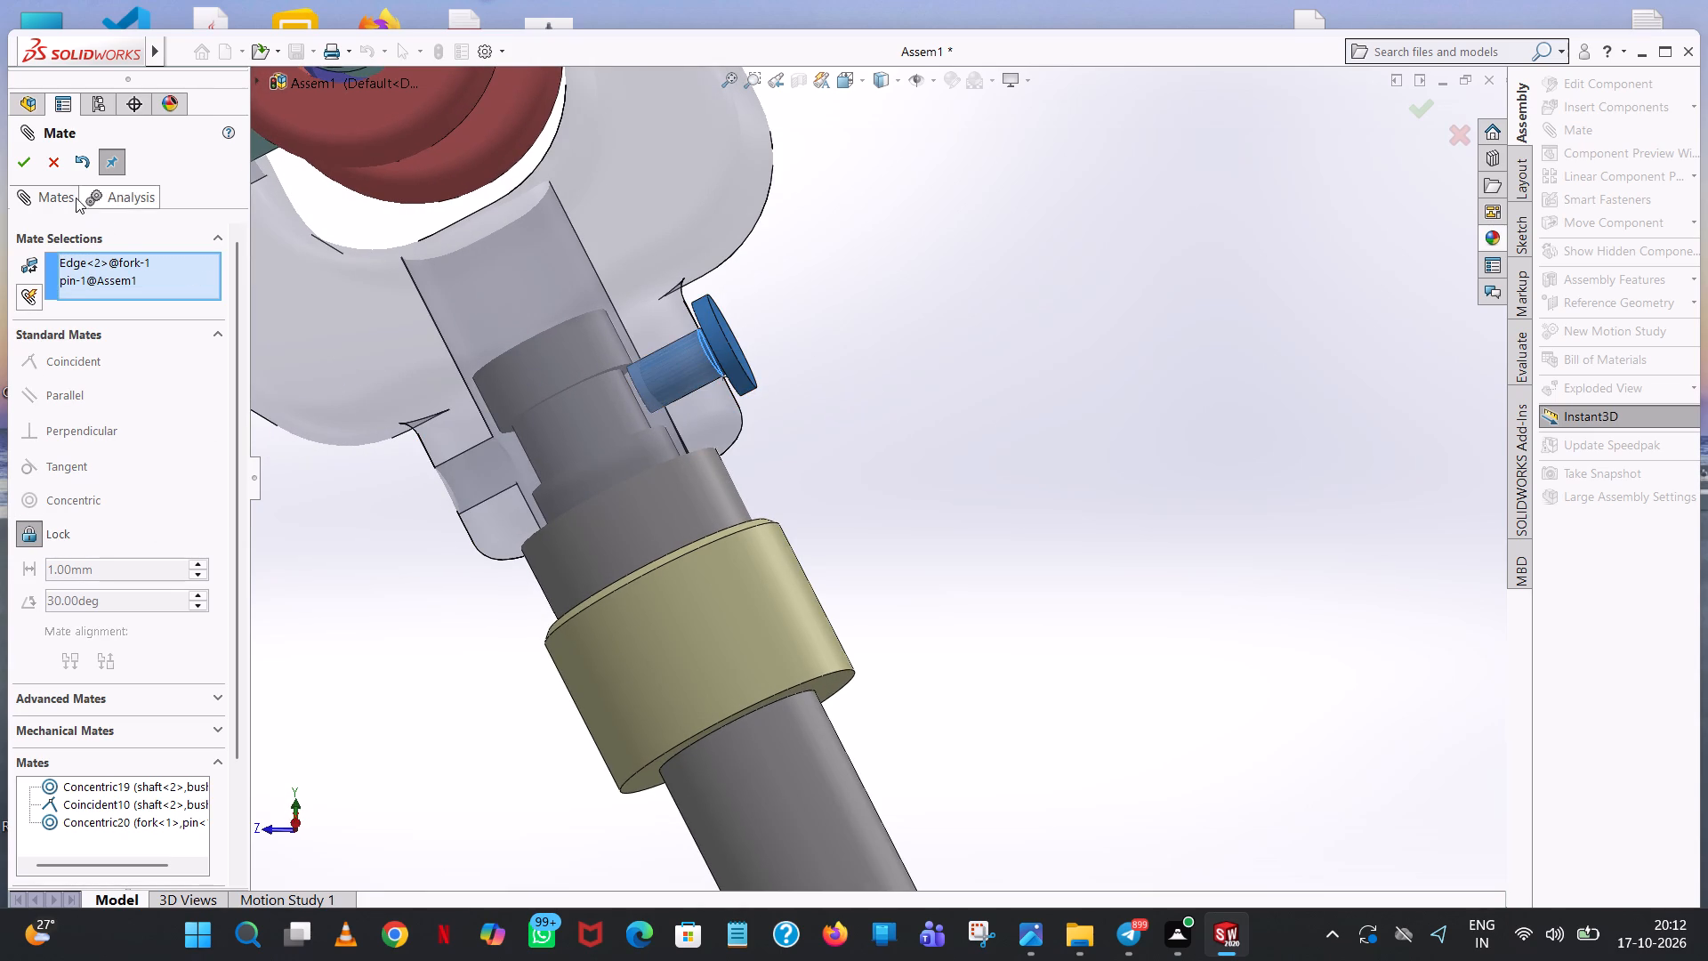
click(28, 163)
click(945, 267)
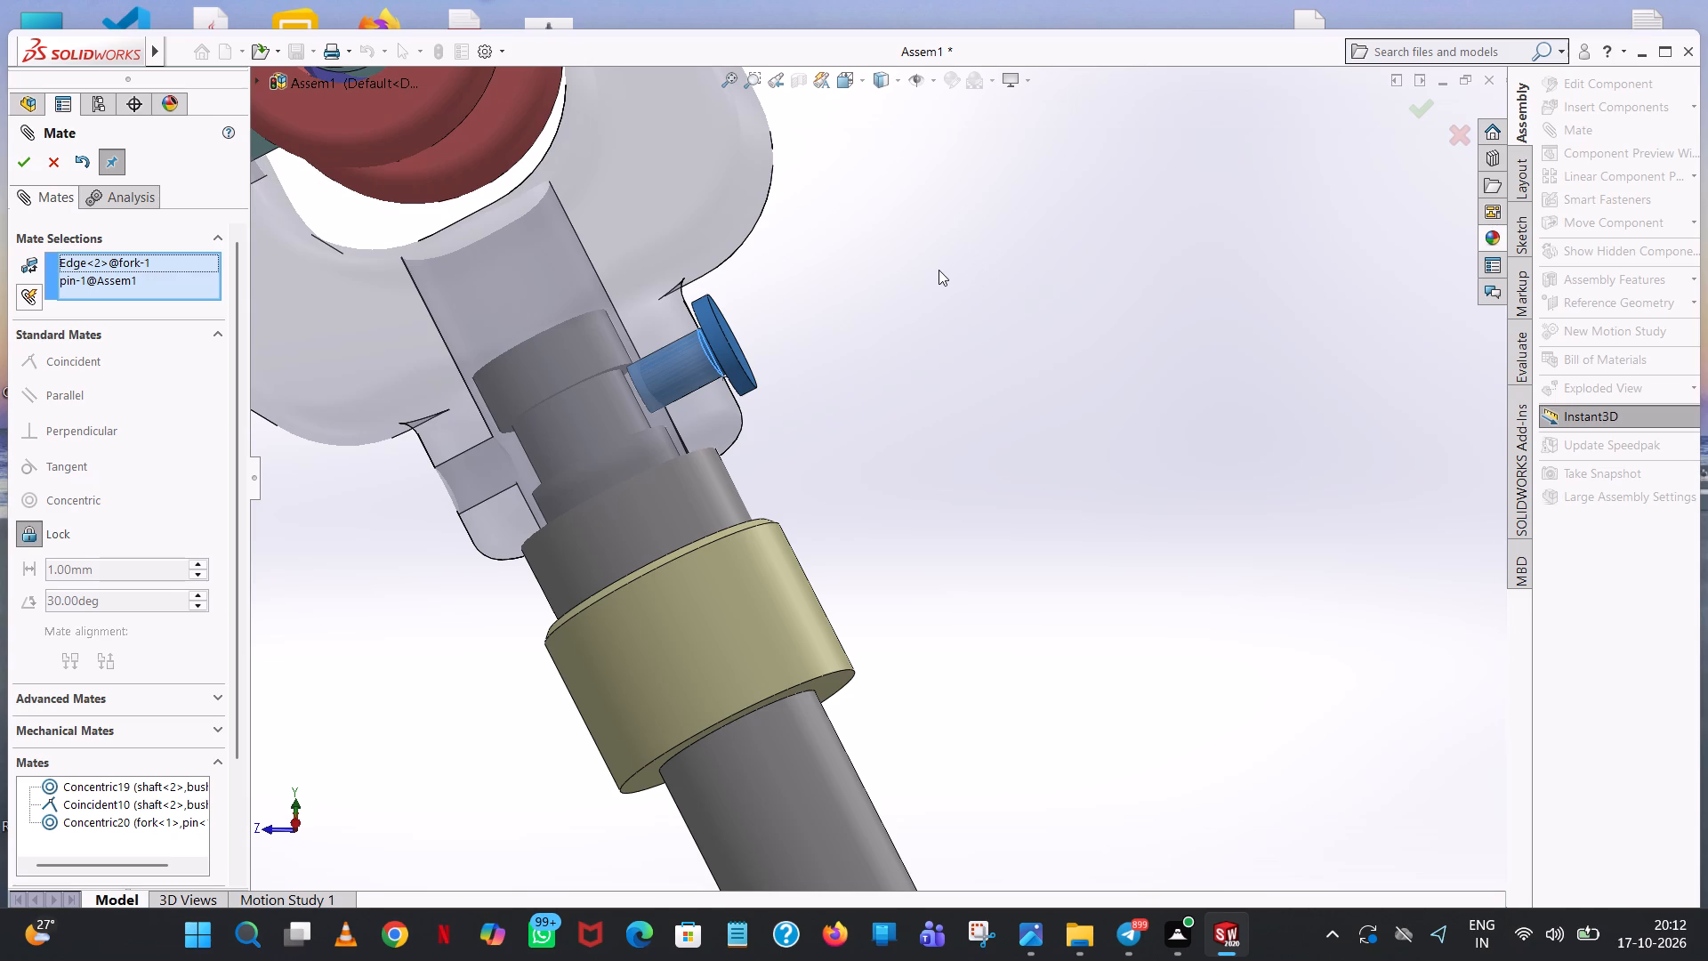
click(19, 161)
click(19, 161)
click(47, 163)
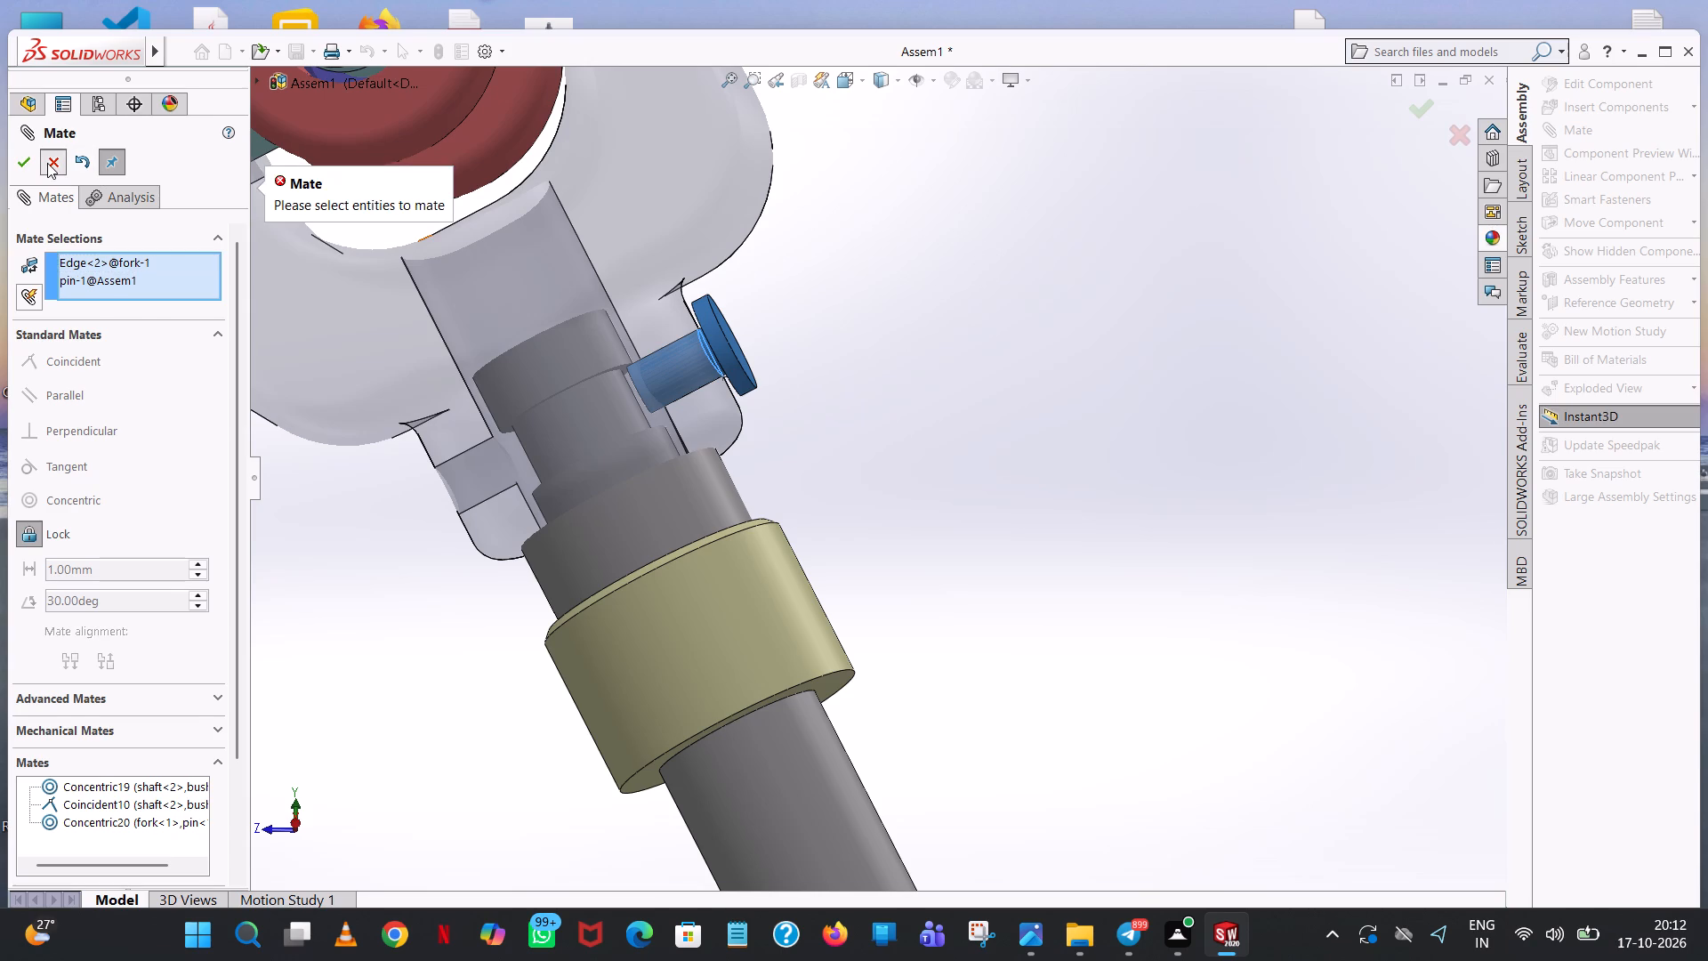
Apply a Lock mate between pin<1> and fork<1>, and test that the pin is held by trying to pull it out.
click(1591, 133)
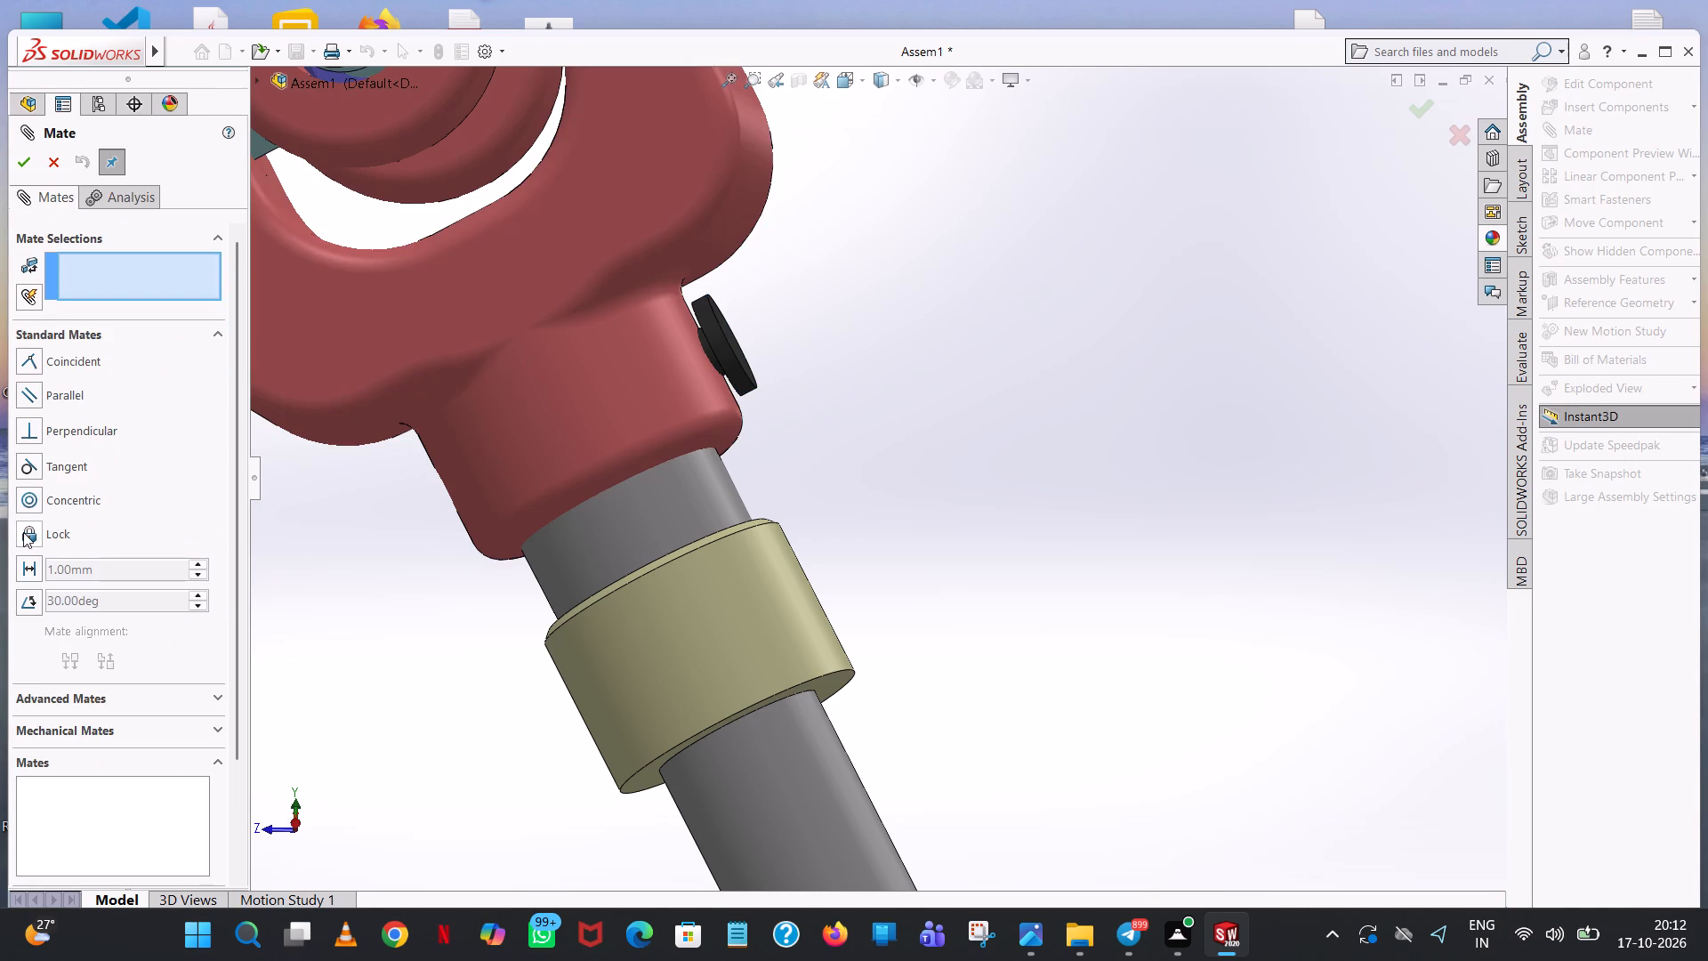
click(23, 532)
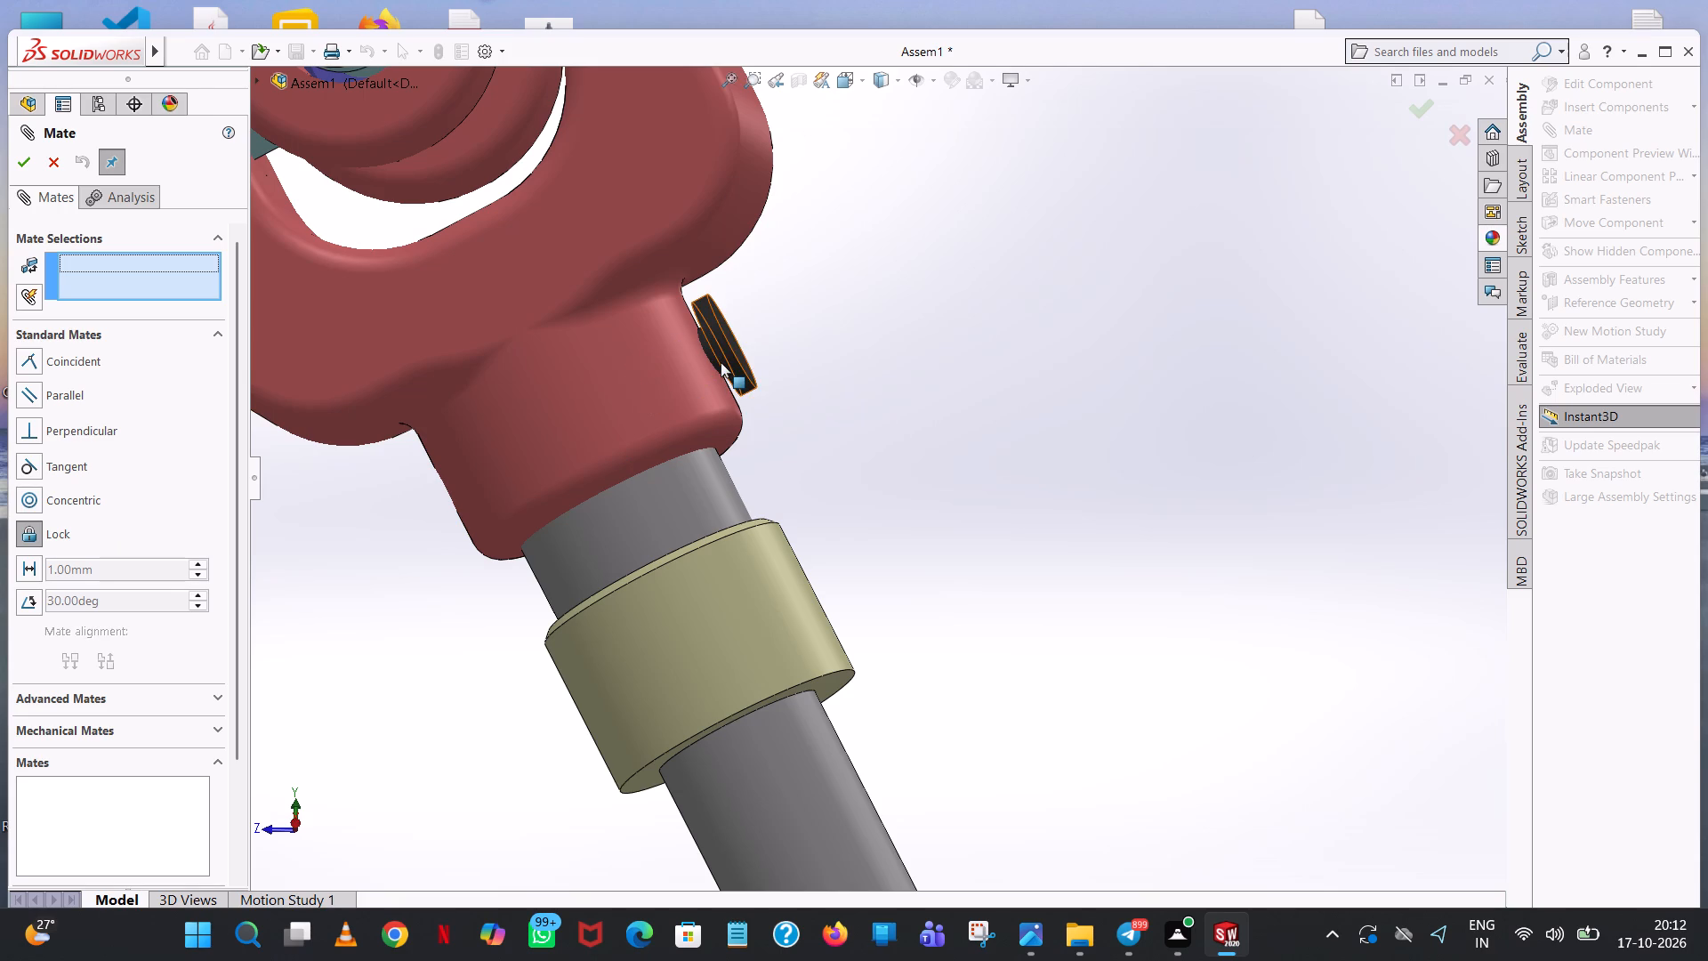
click(721, 362)
click(640, 388)
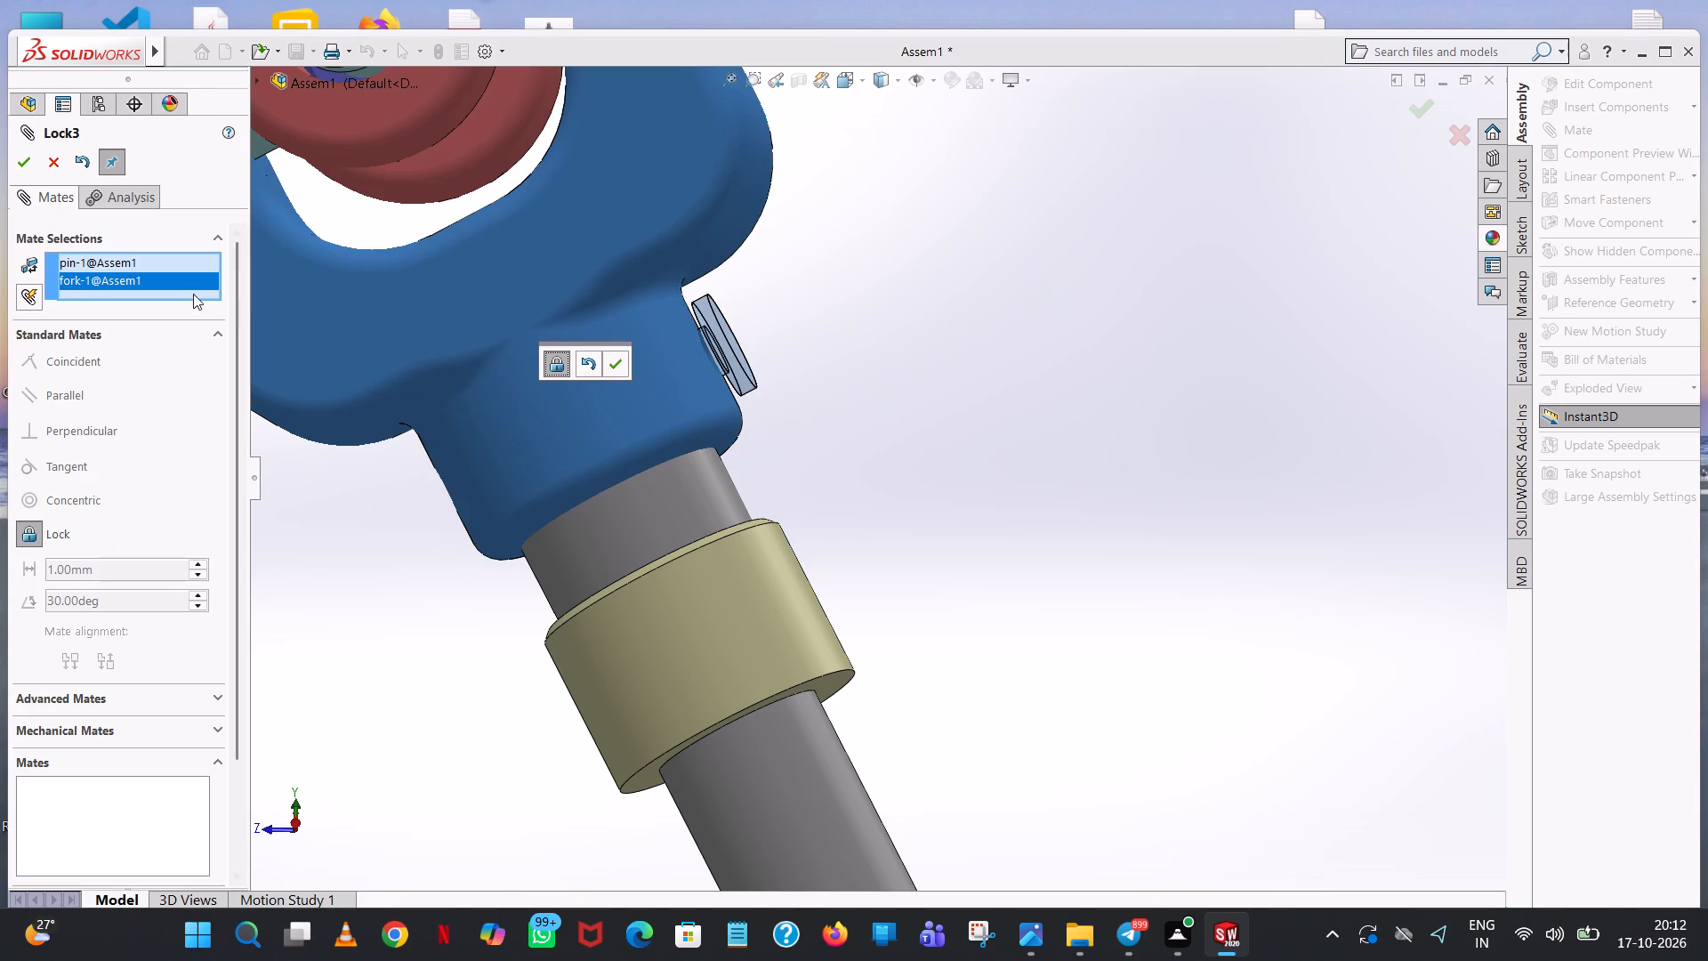
click(610, 367)
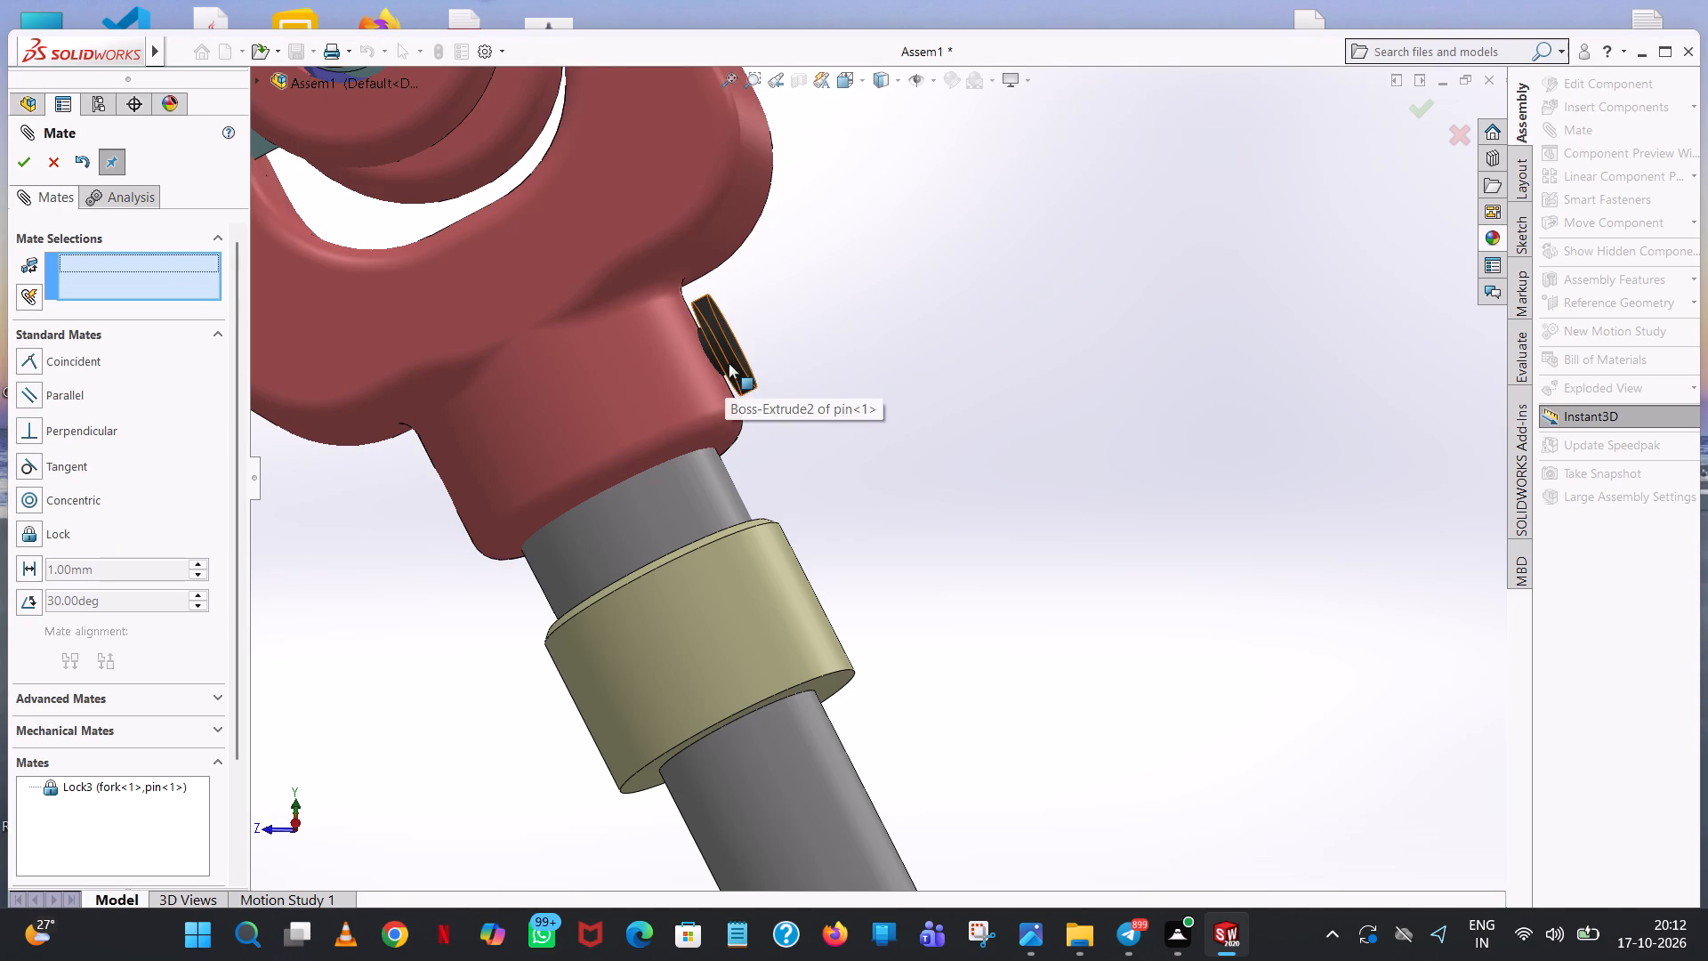
drag(729, 362, 831, 331)
scroll(863, 340, up, 10)
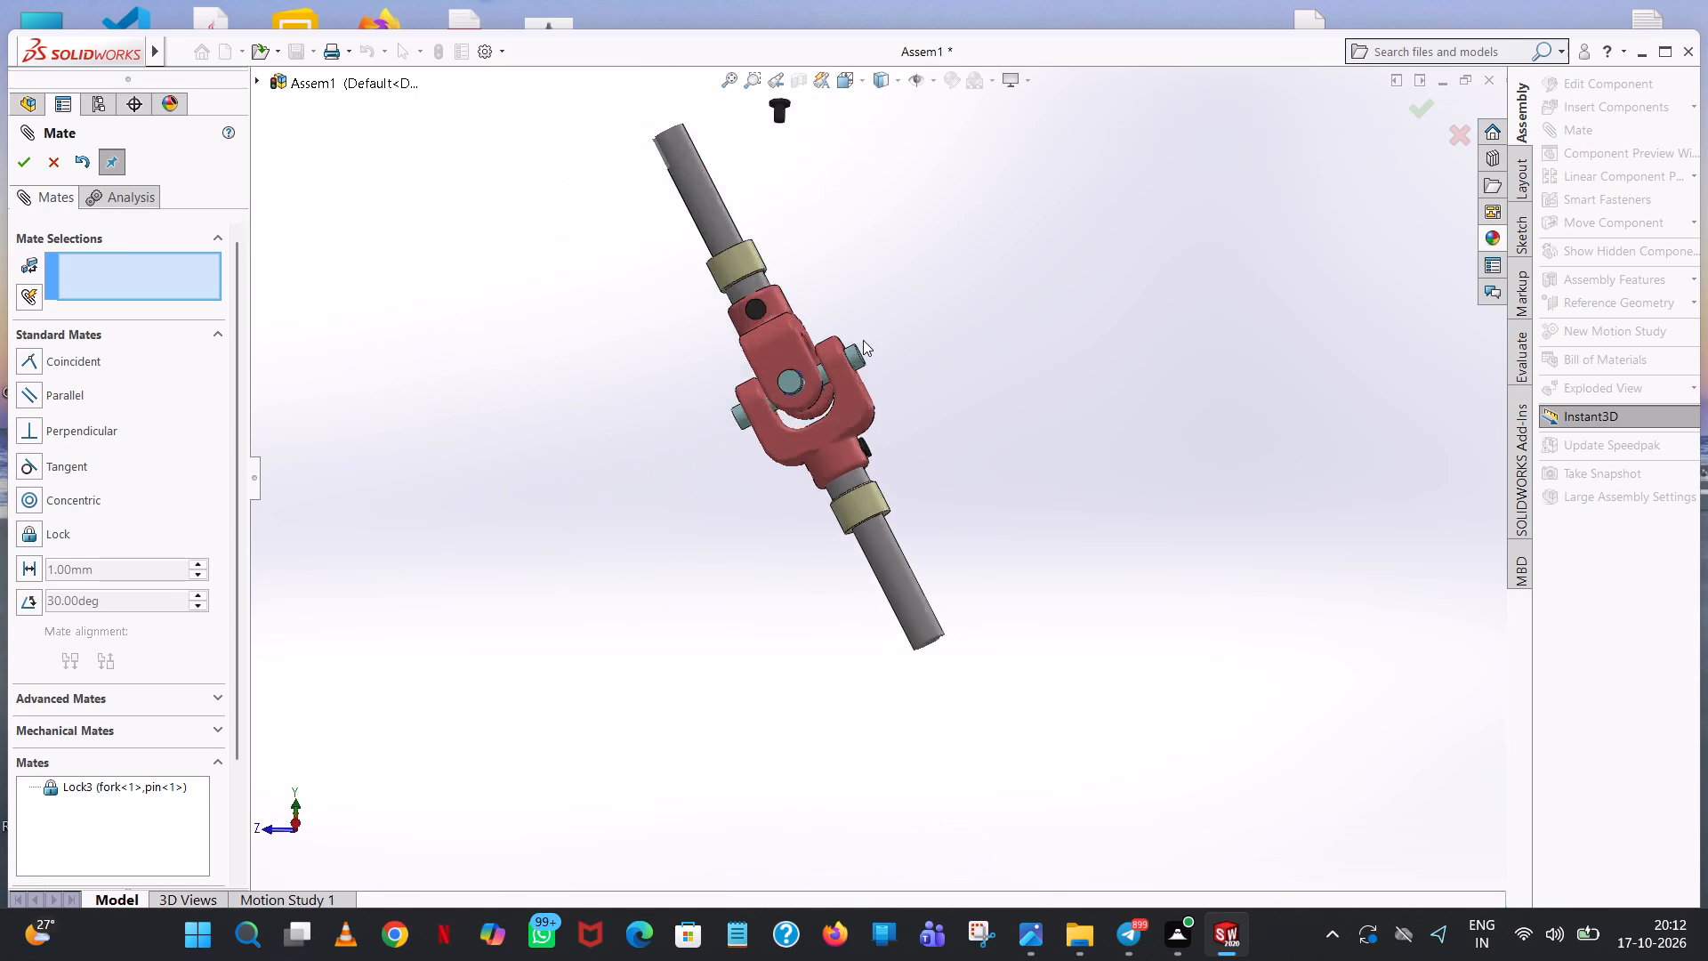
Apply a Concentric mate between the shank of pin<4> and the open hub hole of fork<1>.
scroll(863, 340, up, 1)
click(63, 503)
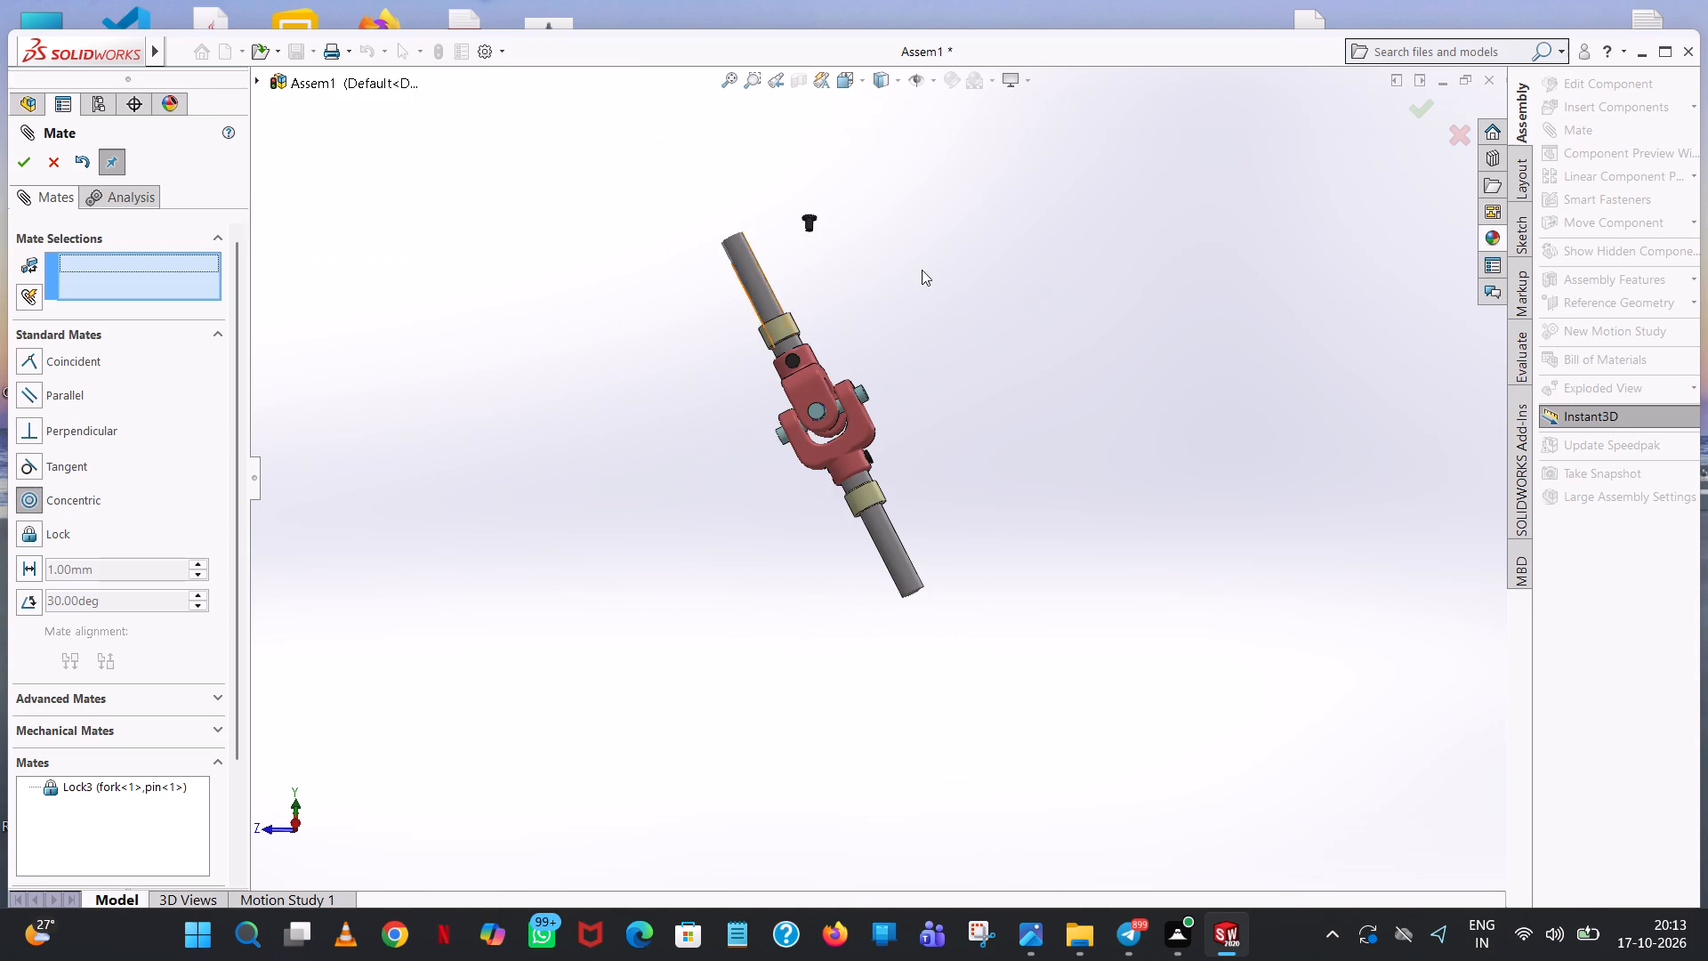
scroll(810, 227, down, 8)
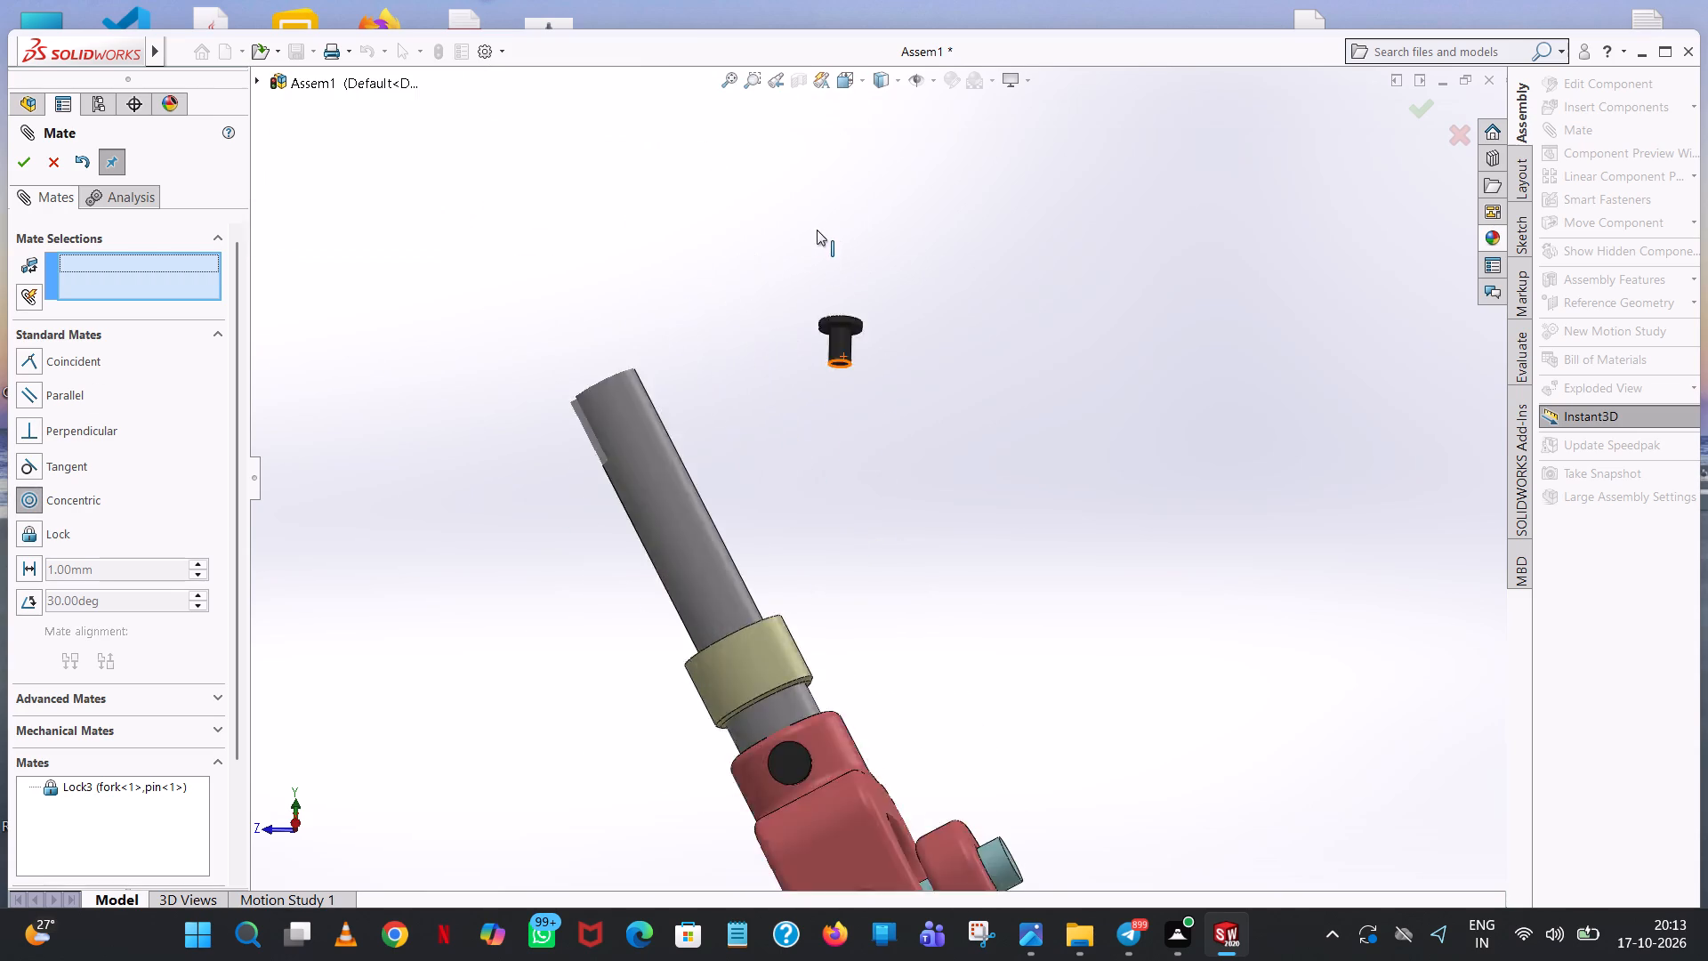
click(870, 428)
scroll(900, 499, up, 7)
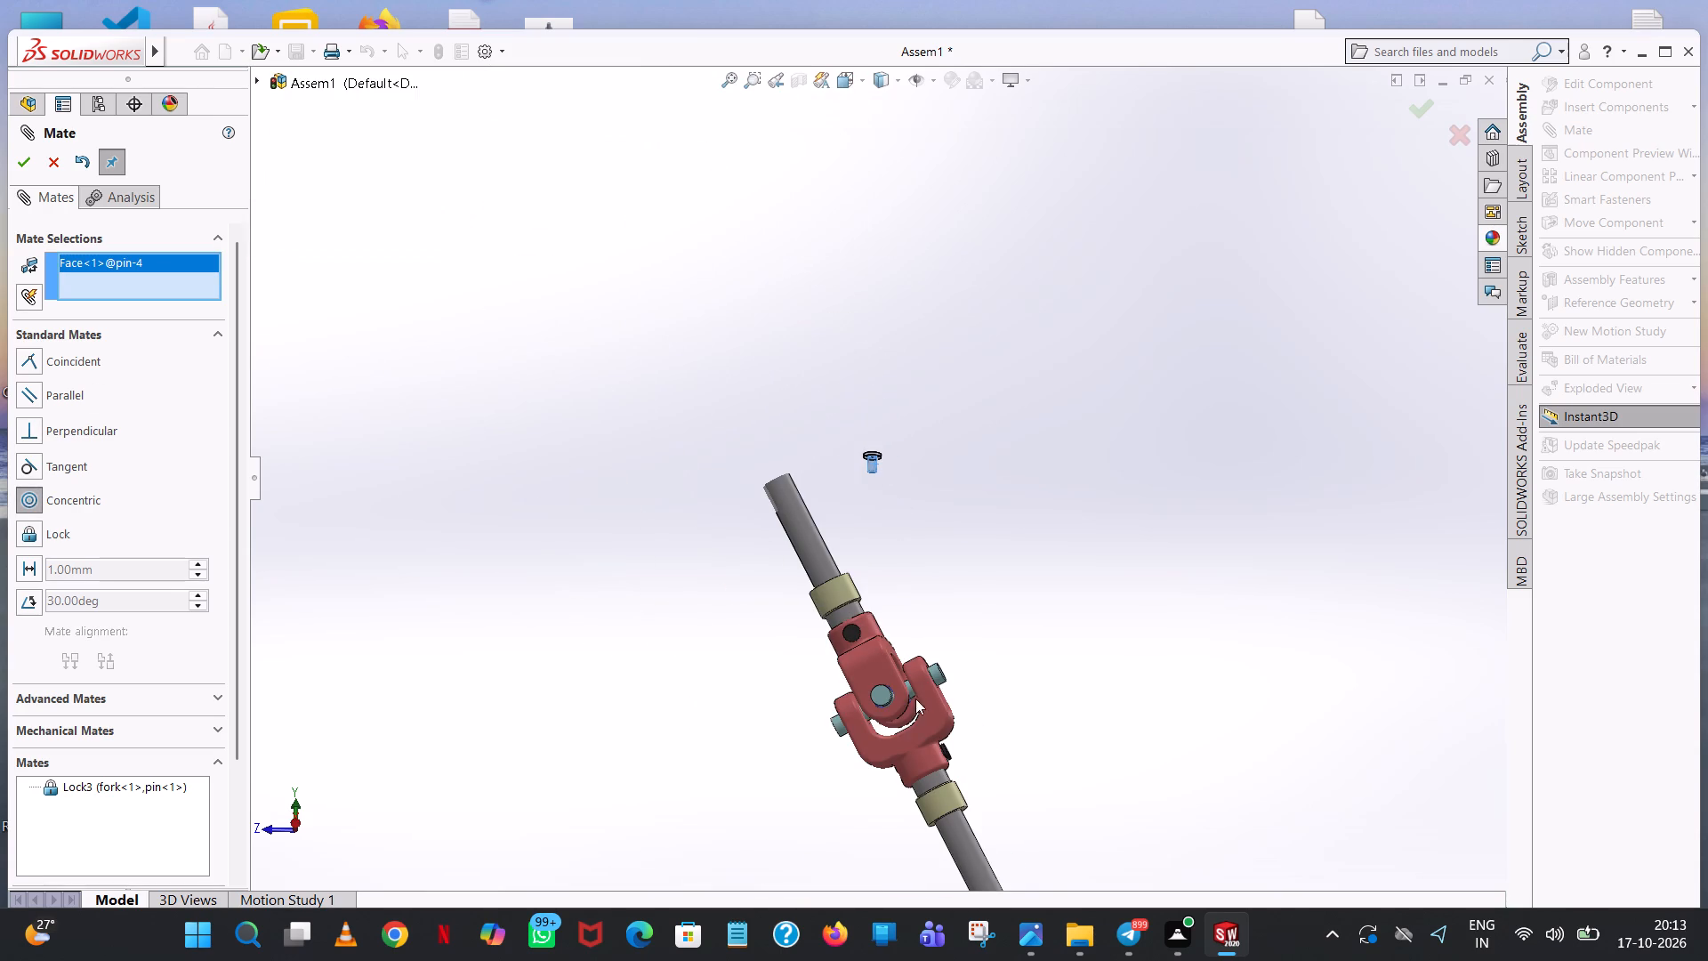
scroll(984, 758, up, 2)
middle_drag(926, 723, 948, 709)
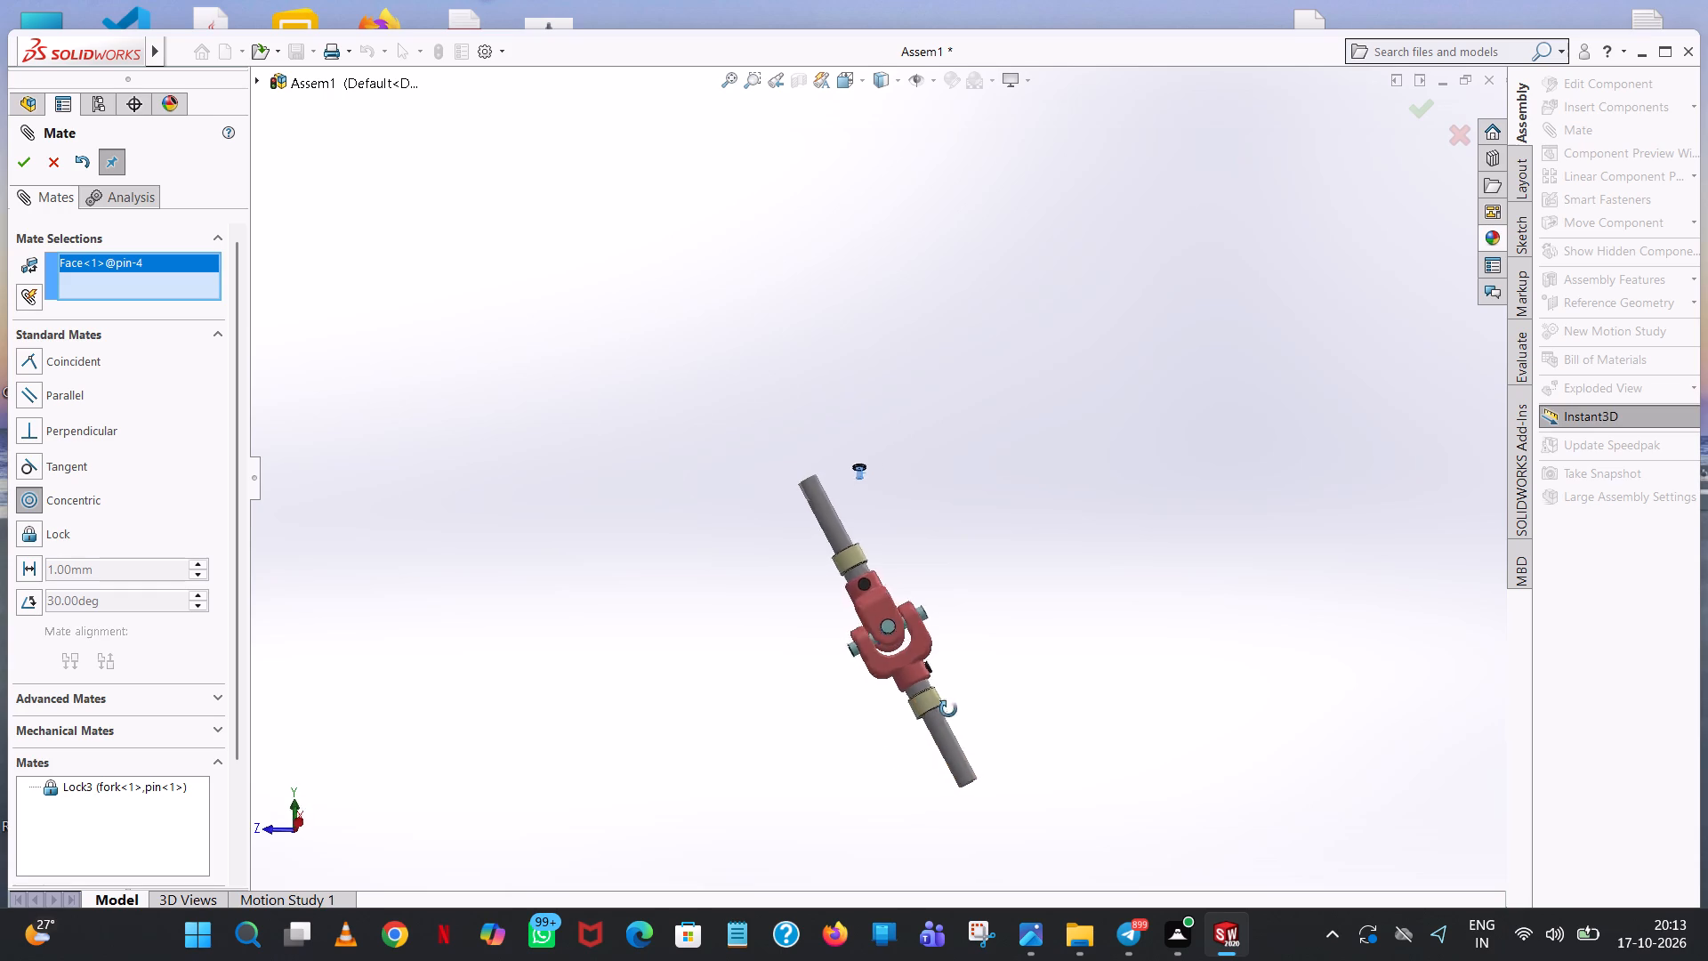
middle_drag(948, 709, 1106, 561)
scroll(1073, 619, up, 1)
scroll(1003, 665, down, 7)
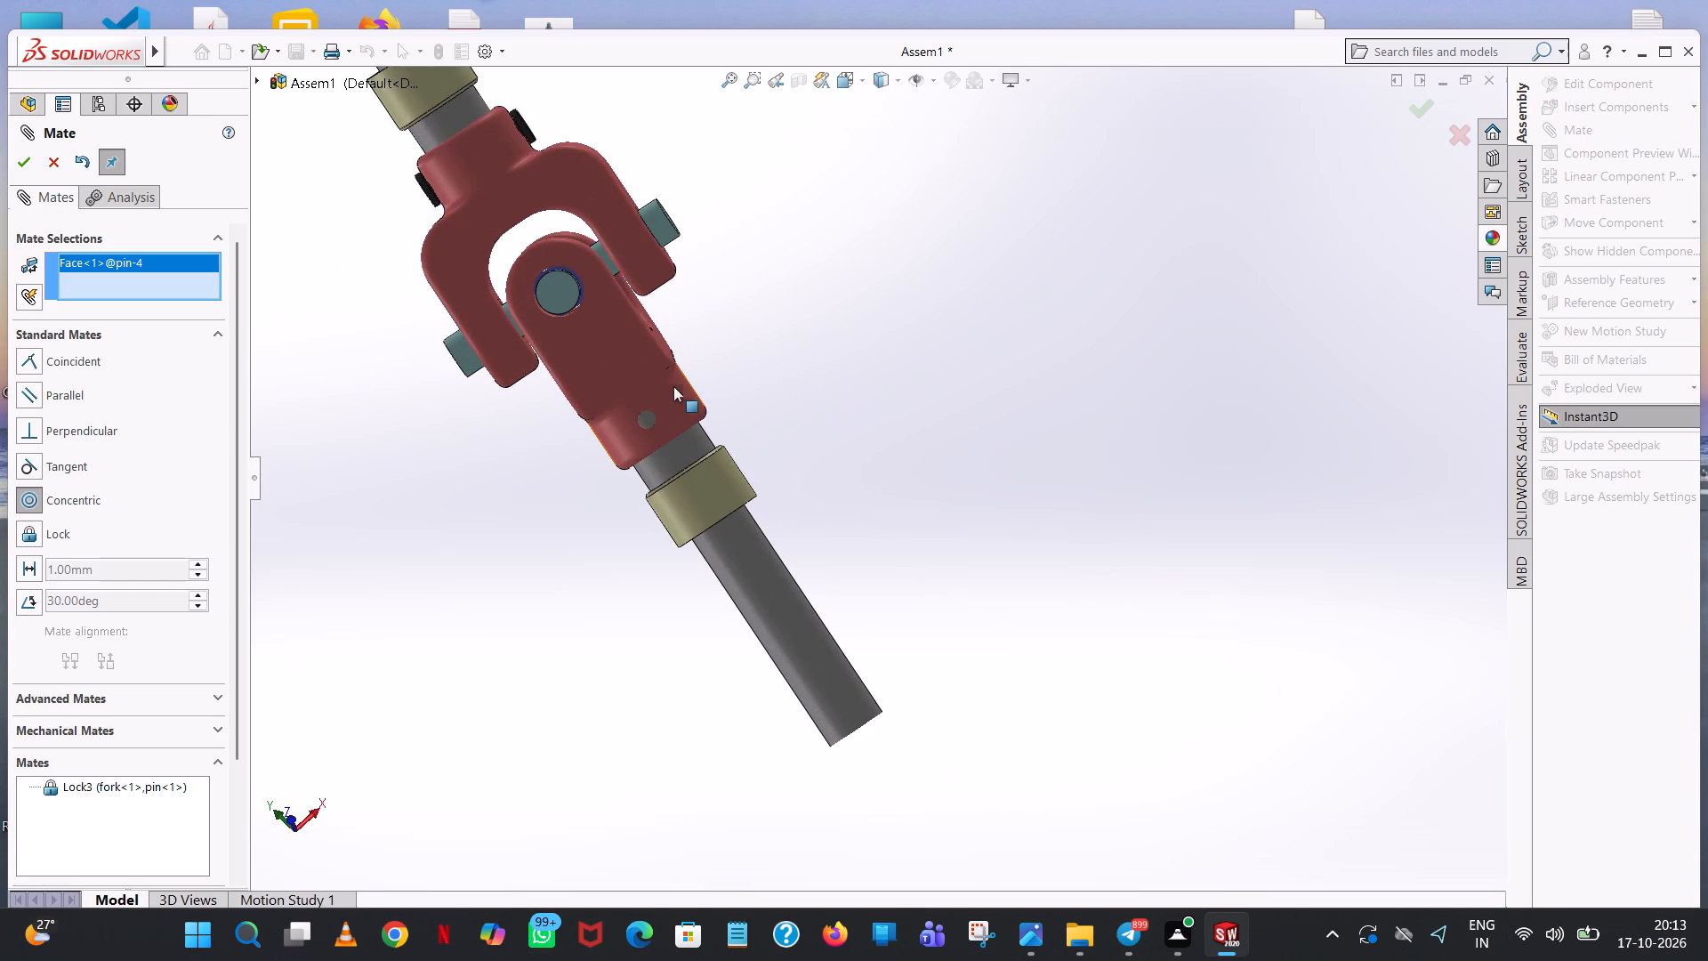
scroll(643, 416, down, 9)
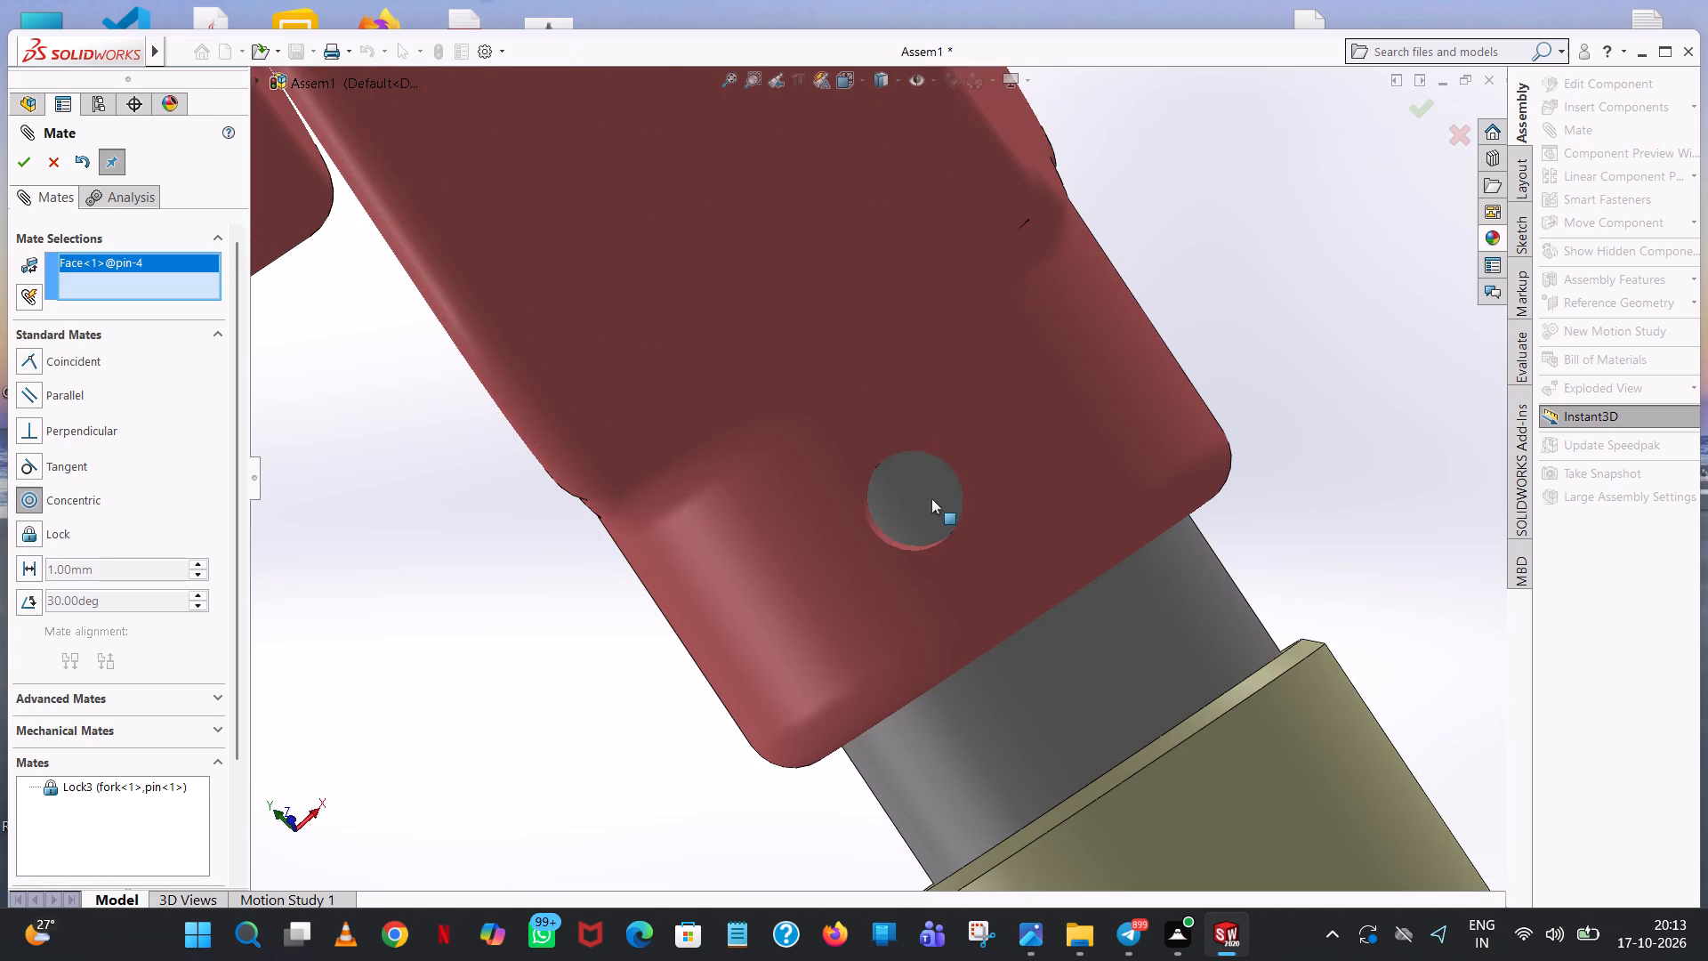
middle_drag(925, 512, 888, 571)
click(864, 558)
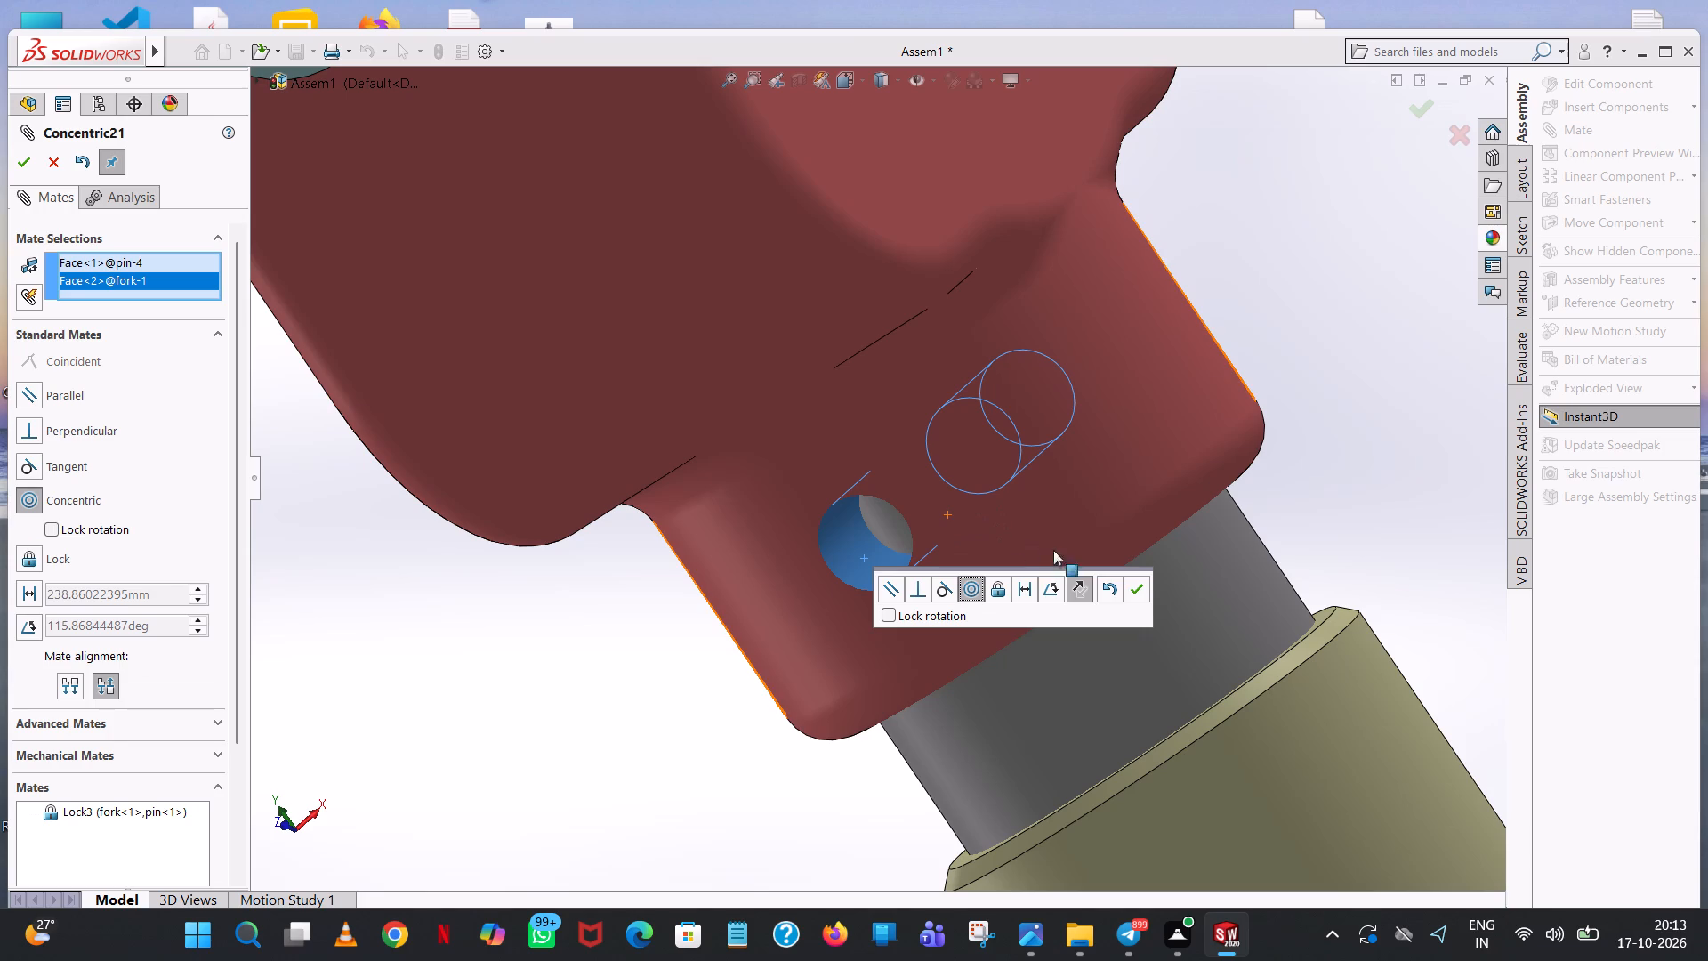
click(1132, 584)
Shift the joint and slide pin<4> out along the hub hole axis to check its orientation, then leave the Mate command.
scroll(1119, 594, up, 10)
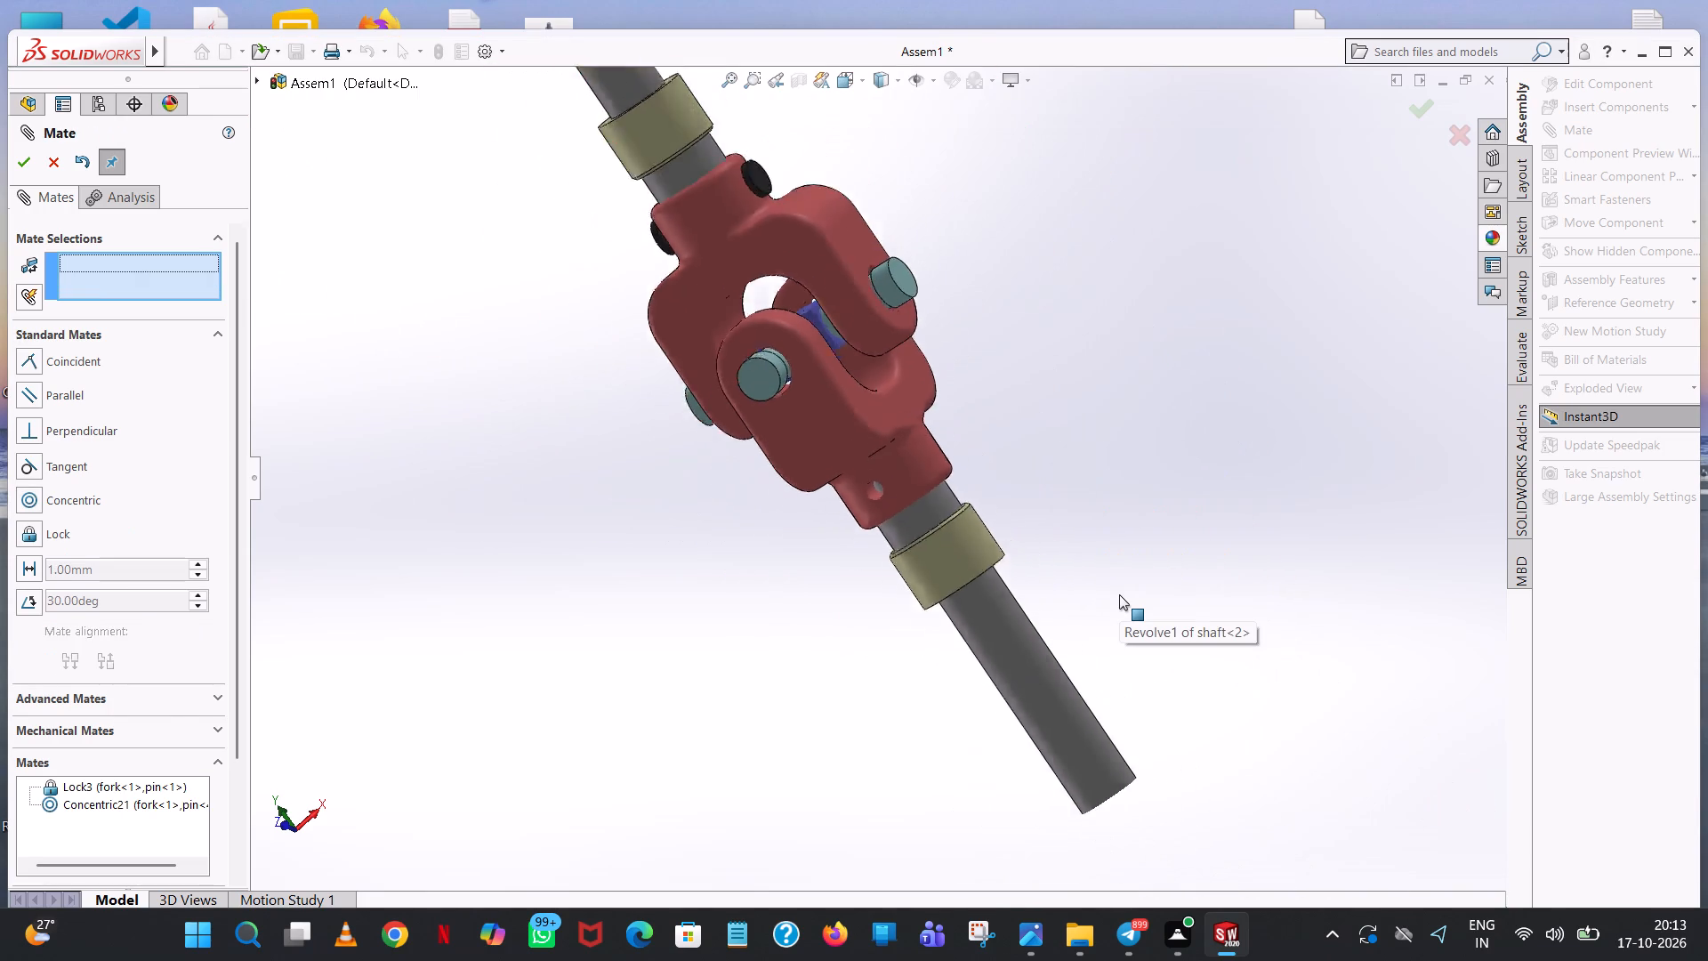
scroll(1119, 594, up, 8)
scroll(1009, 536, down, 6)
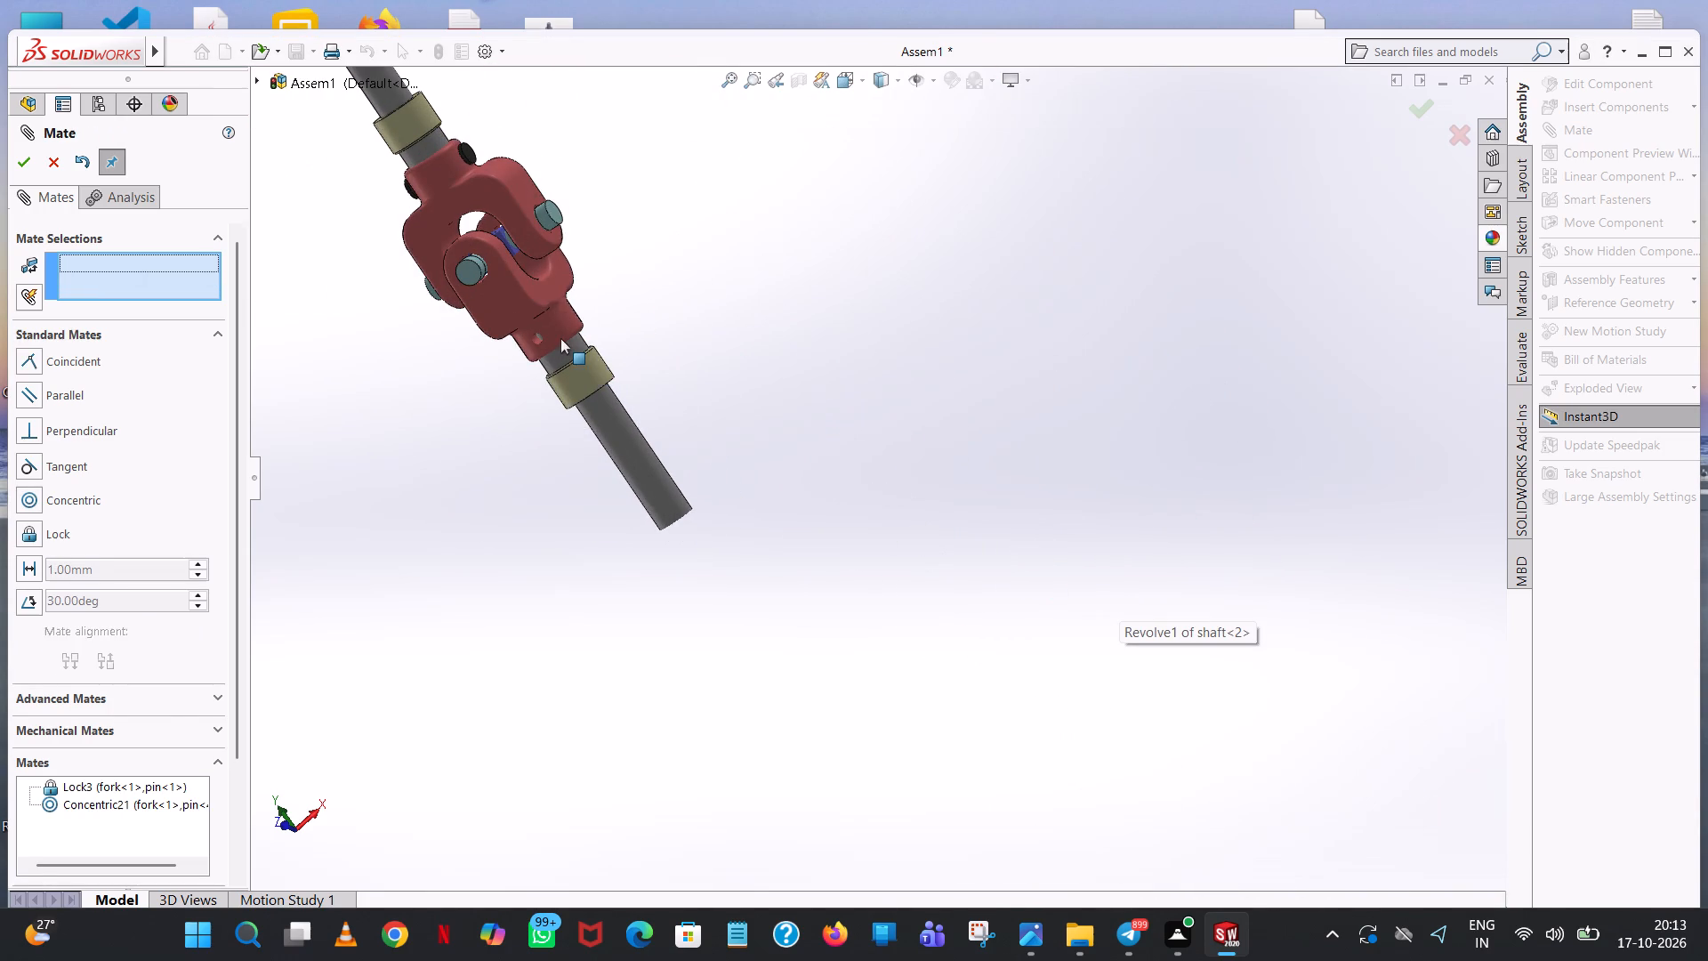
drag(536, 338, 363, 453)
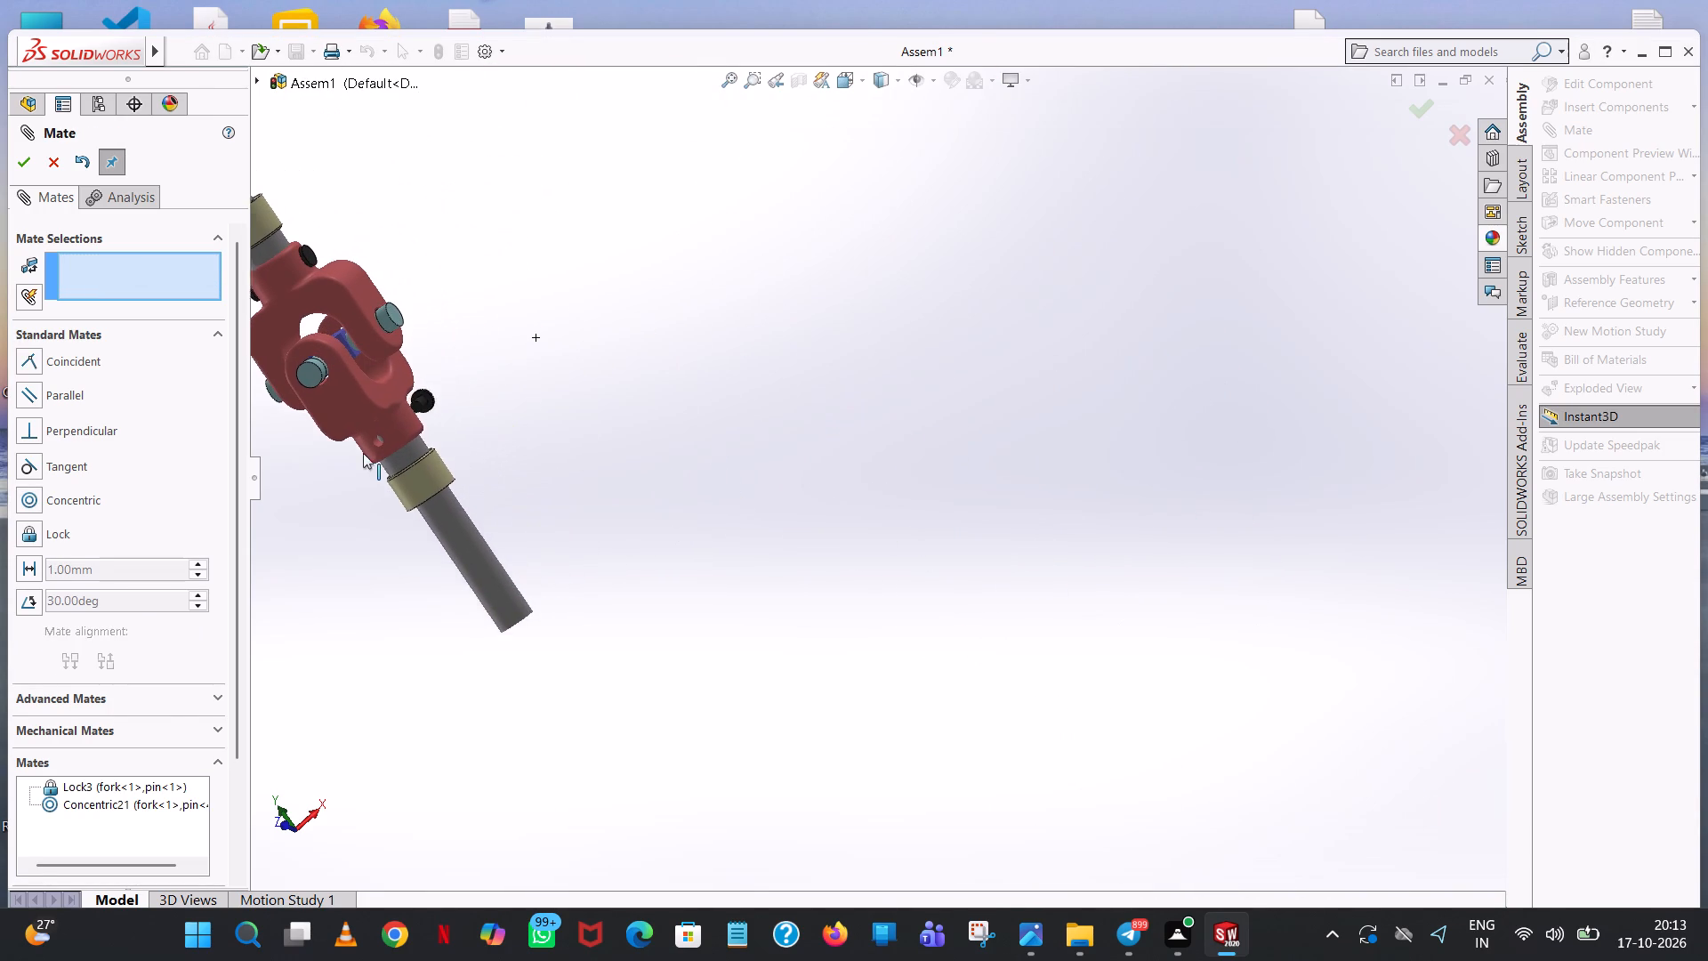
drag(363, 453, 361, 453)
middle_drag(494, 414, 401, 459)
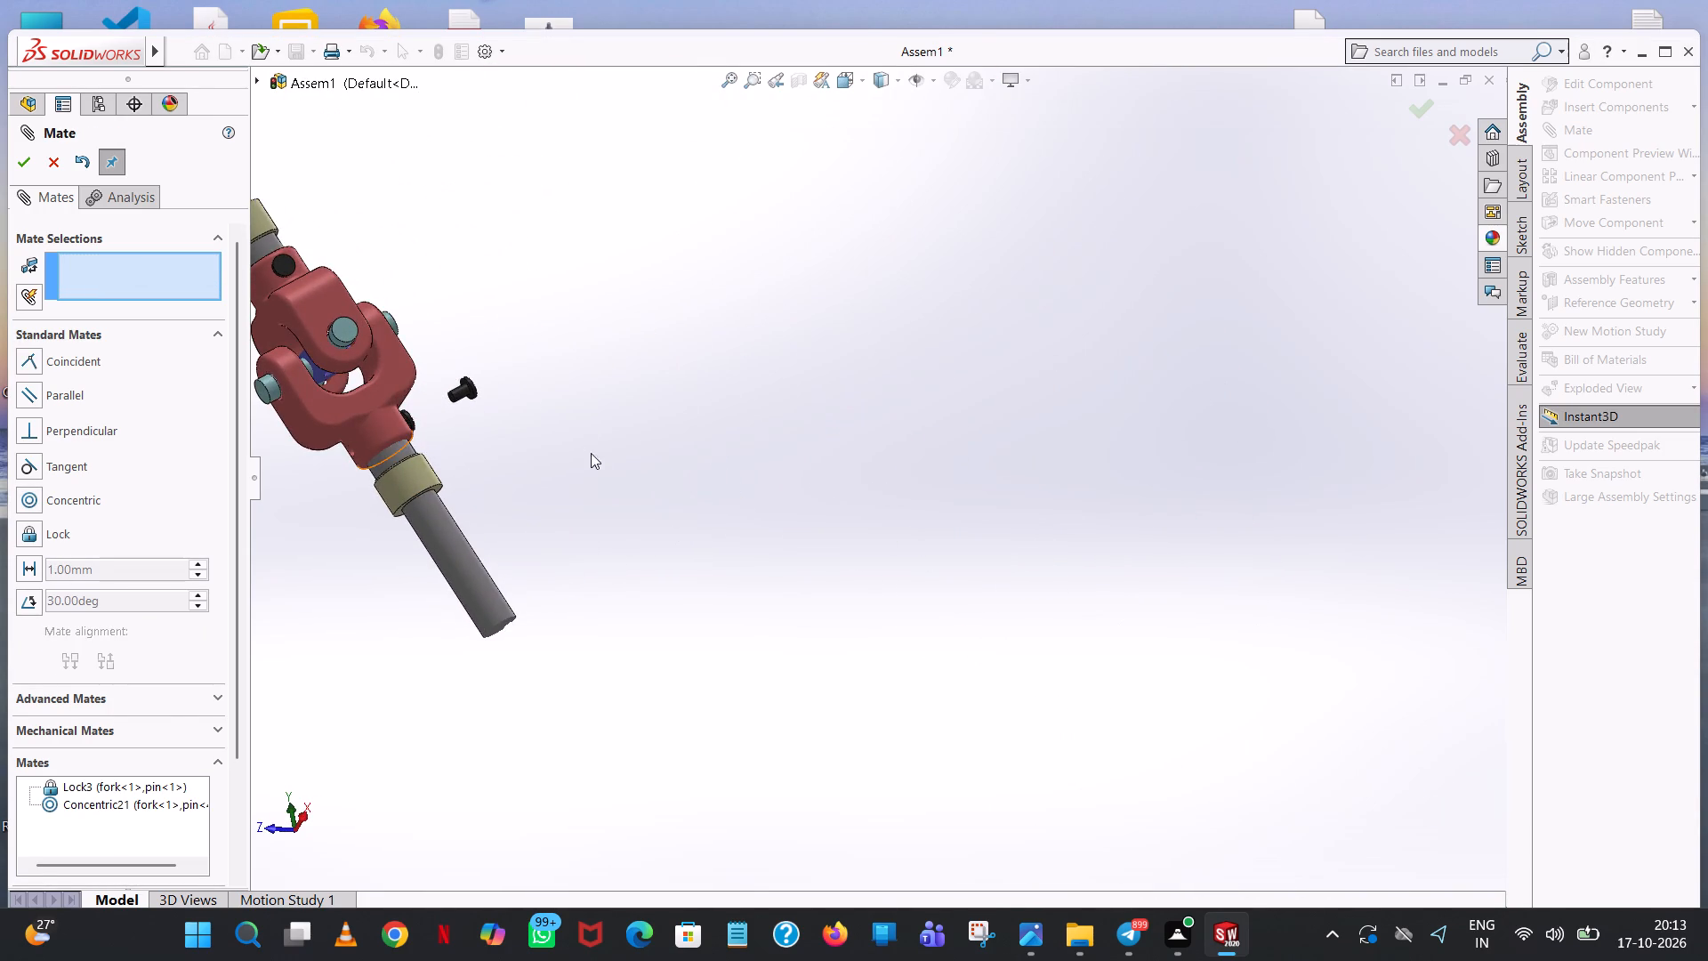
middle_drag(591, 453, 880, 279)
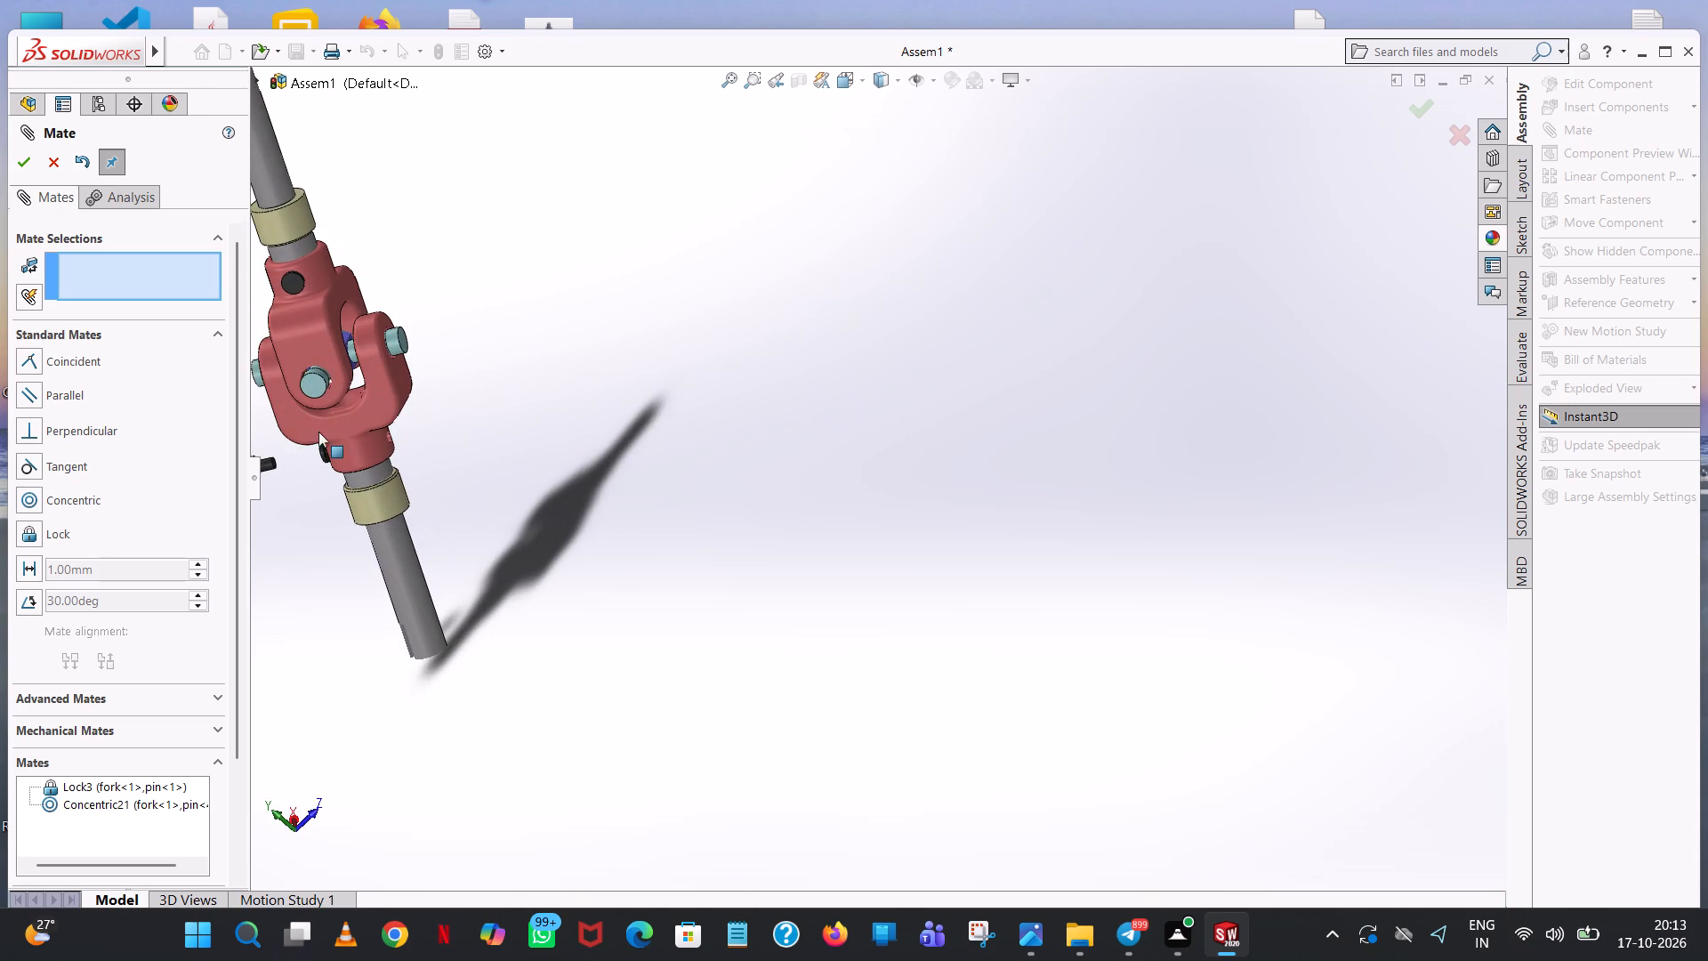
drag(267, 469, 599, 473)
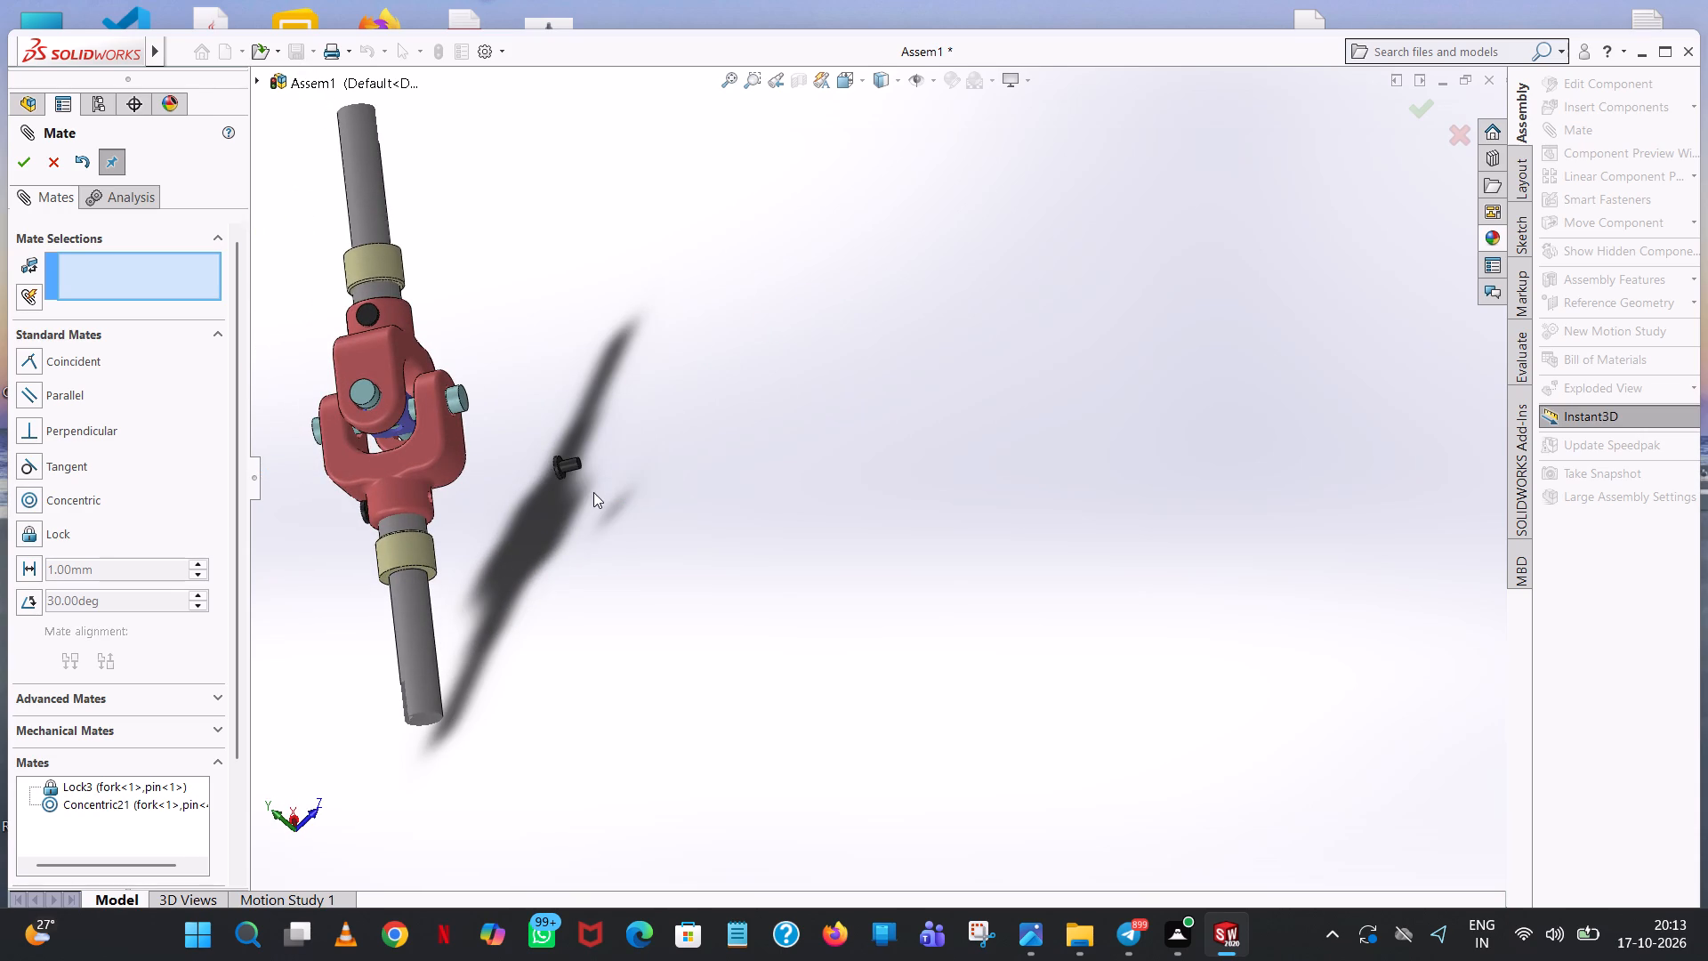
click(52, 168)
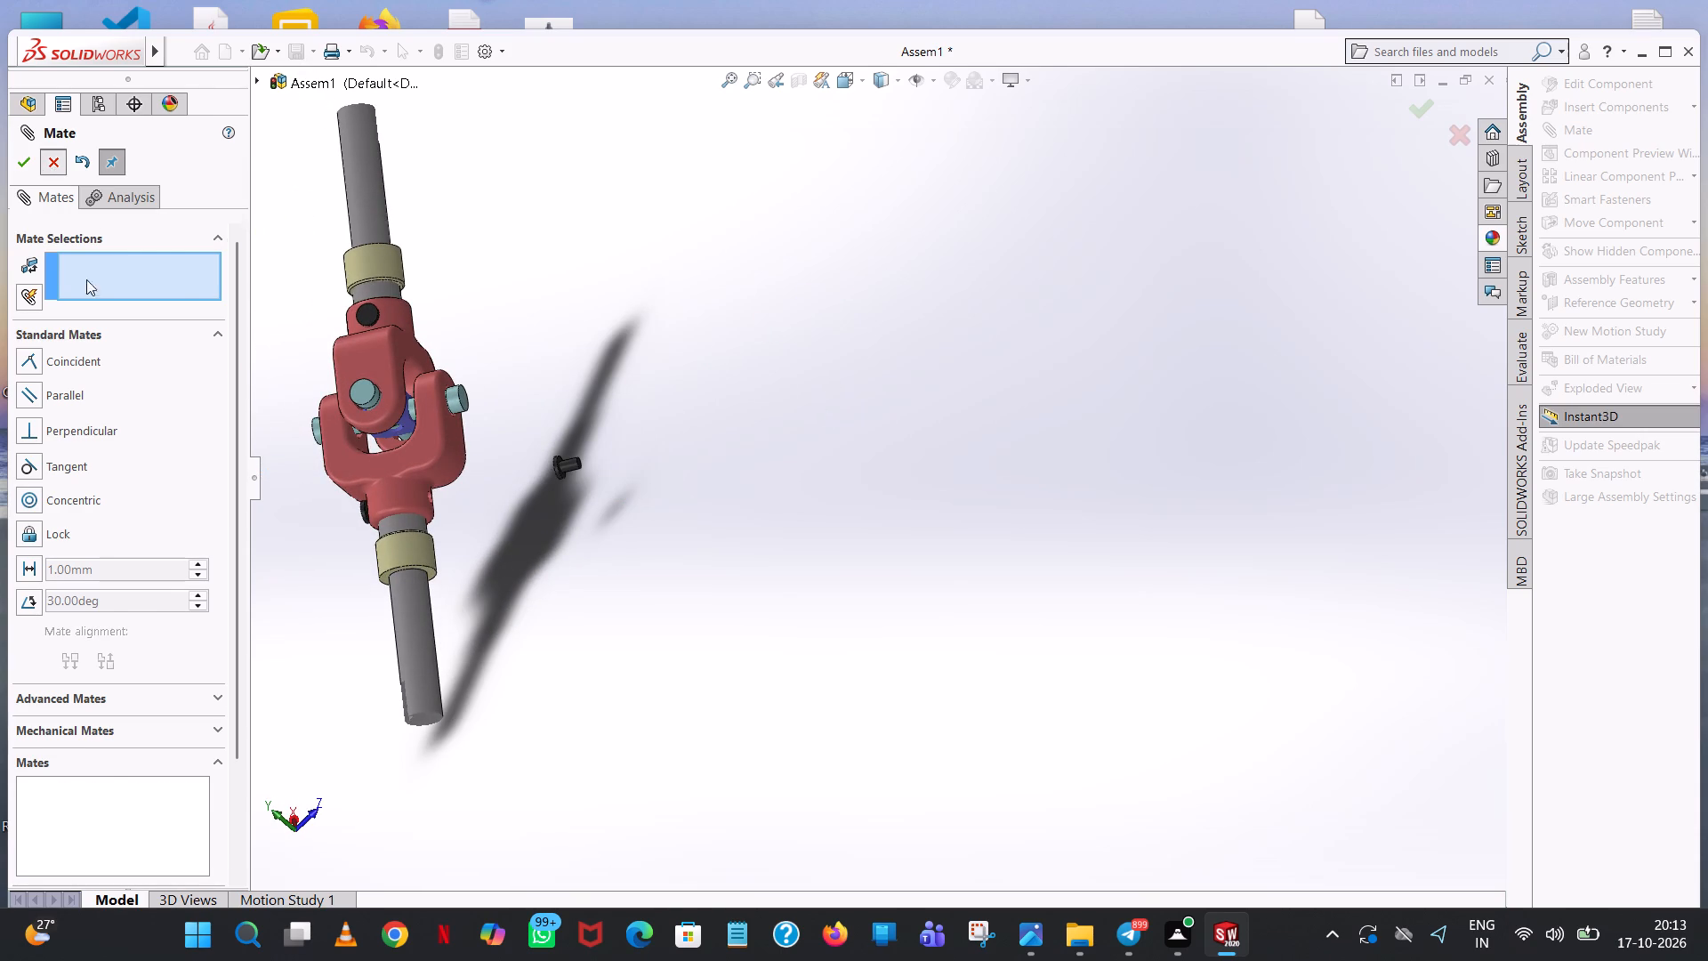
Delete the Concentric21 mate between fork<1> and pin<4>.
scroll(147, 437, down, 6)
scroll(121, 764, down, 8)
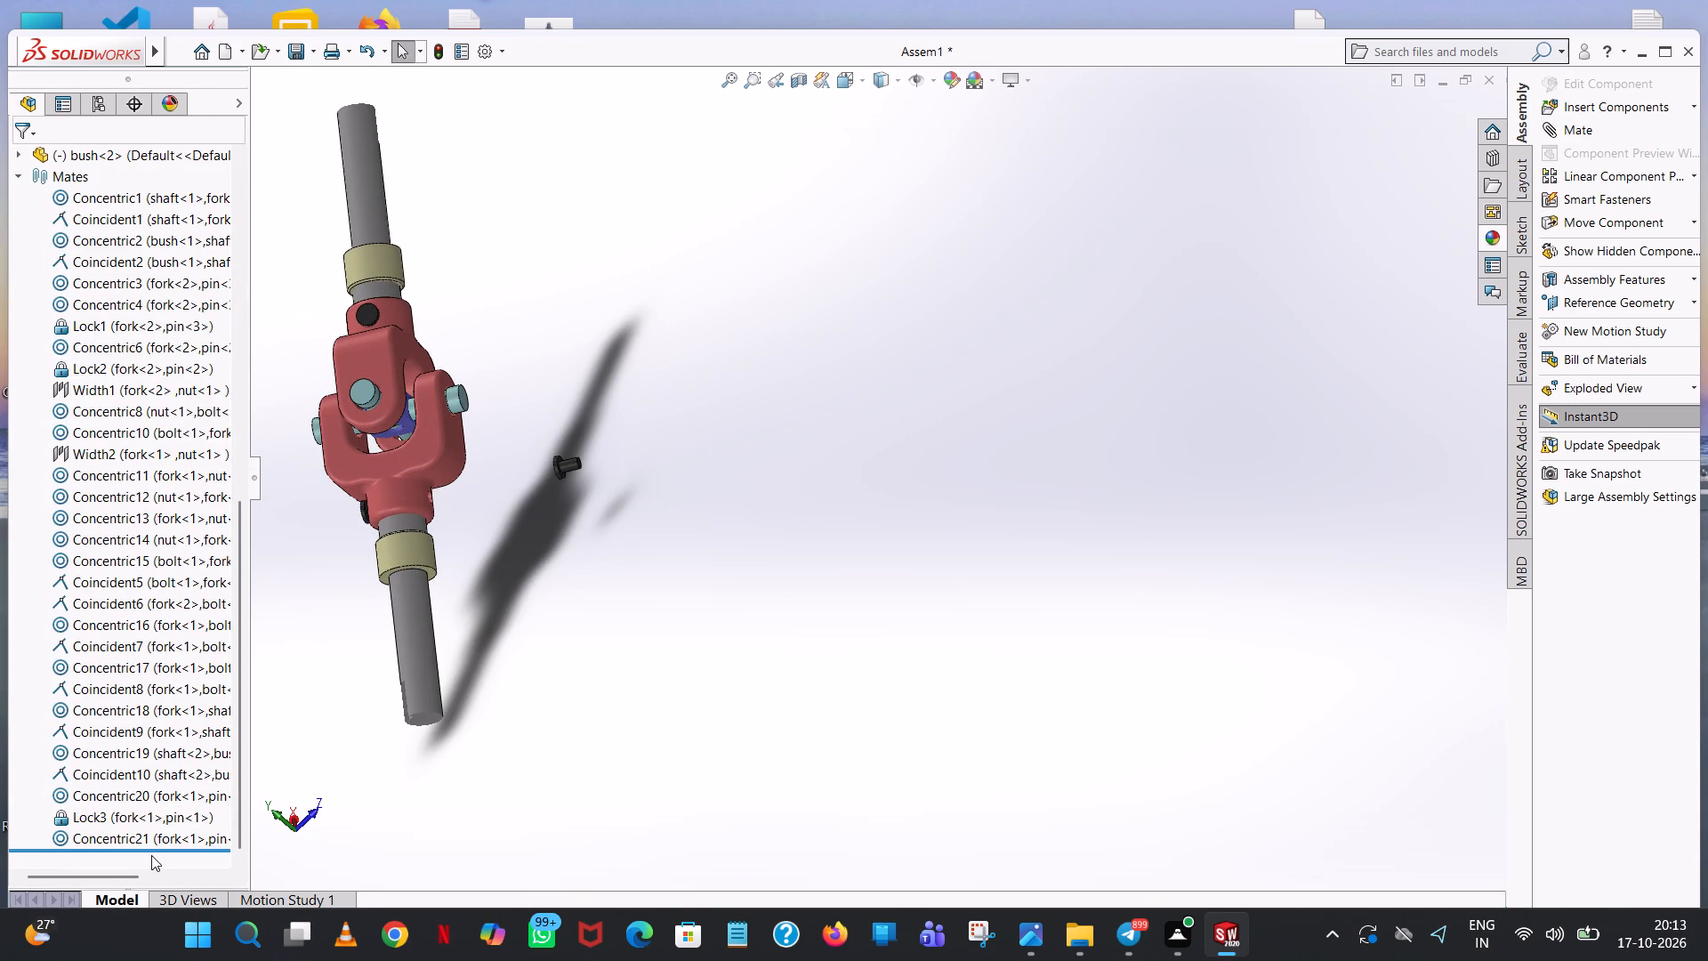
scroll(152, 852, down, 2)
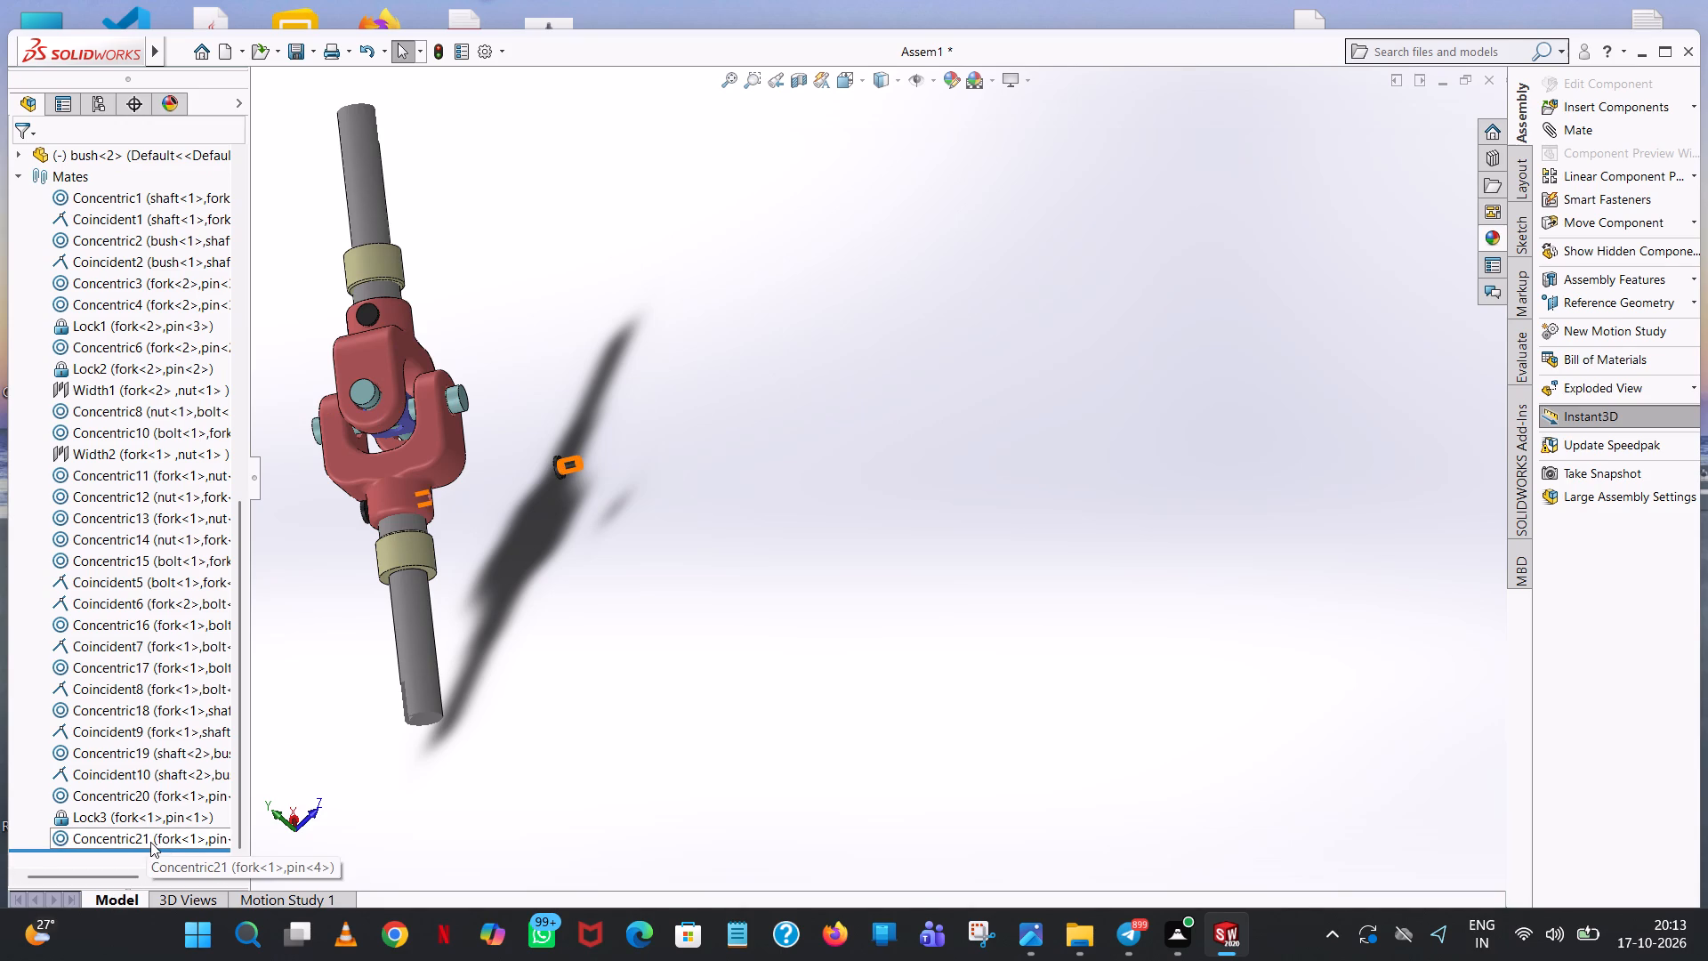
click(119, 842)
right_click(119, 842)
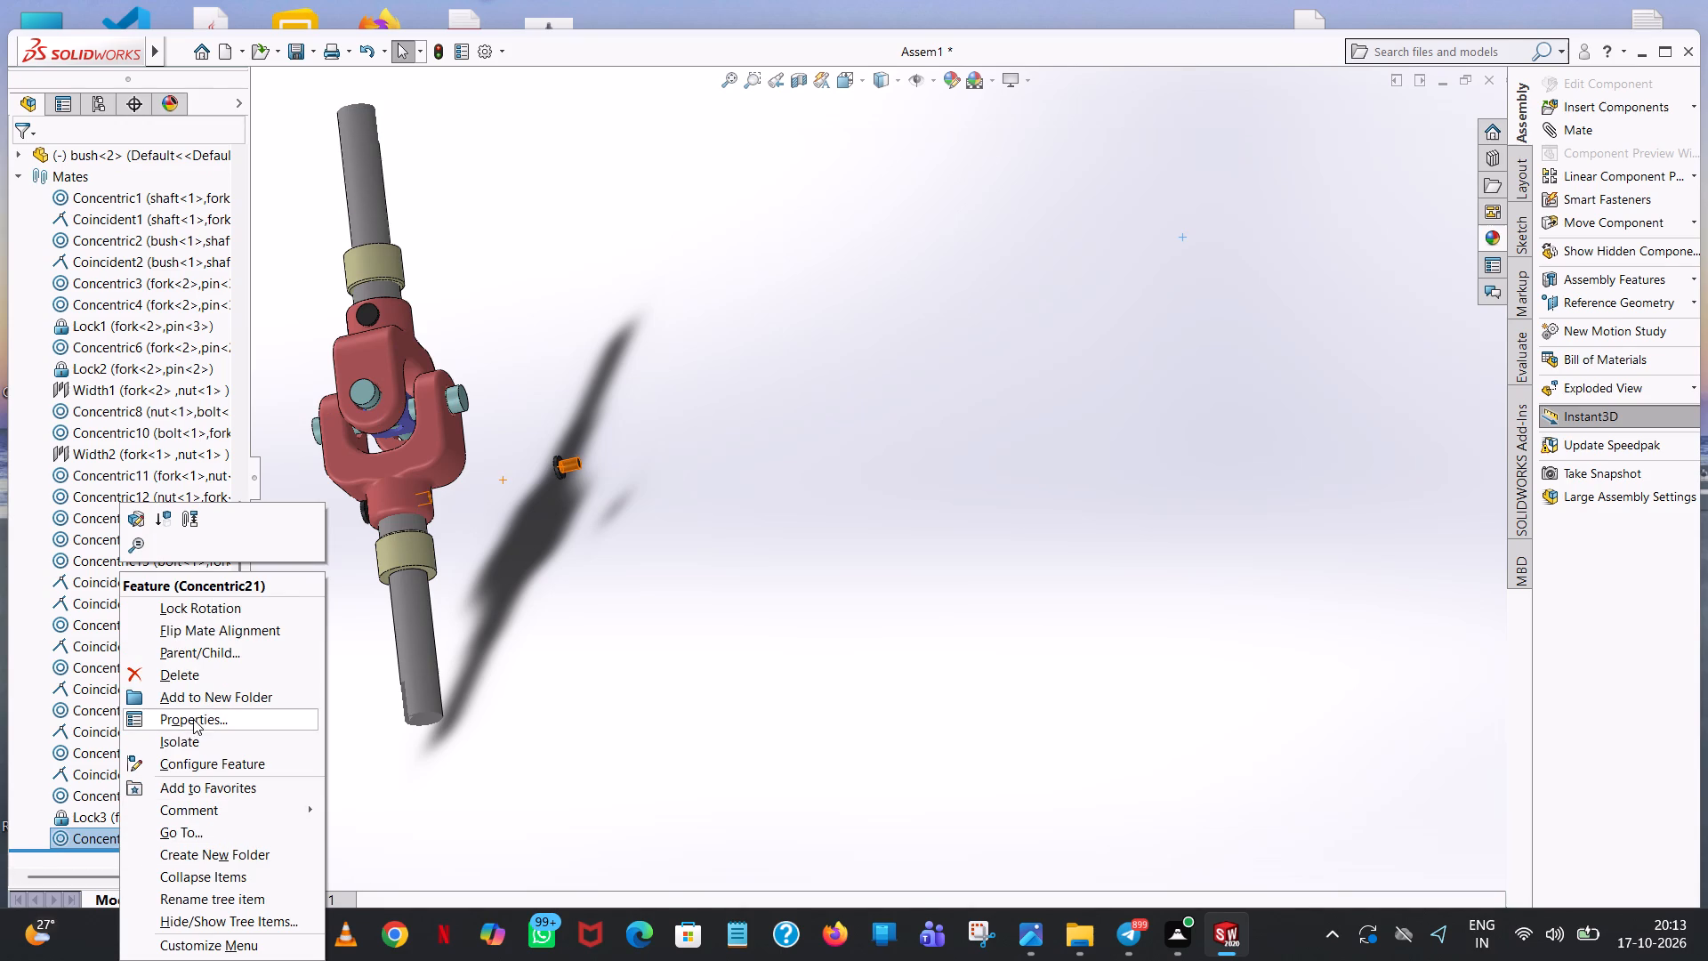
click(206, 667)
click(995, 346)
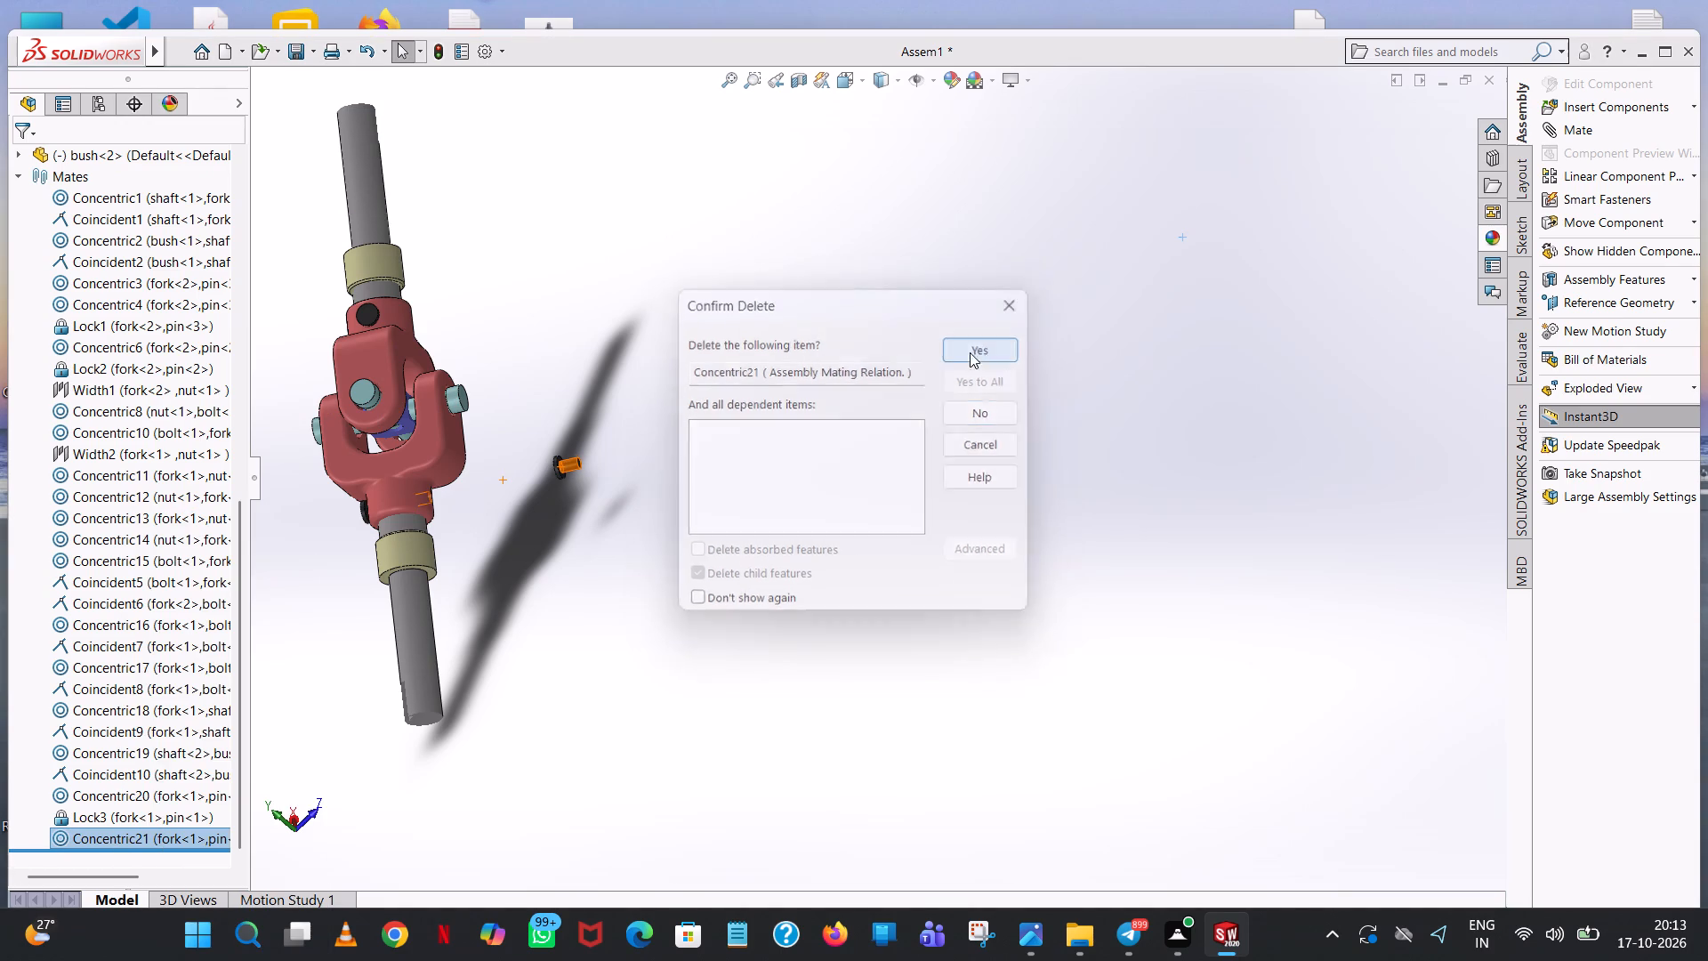
Rotate pin<4> with Free Drag until its head faces away from fork<1> and its shank points towards the hub.
middle_drag(560, 550, 532, 615)
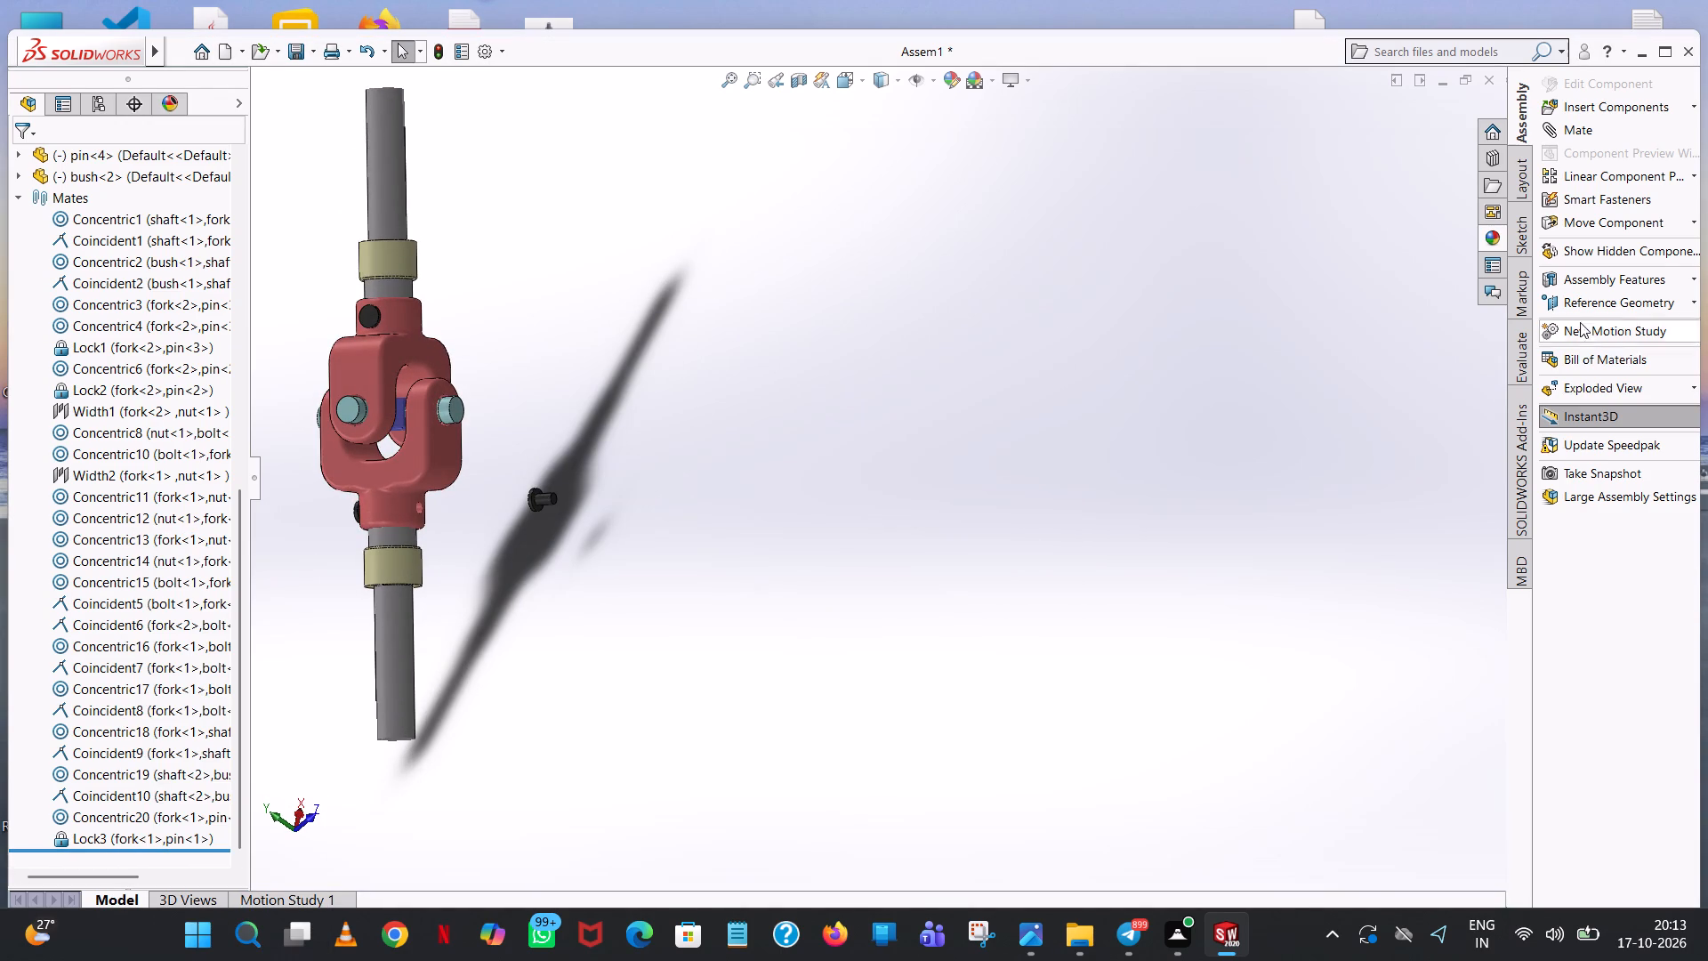
click(1694, 217)
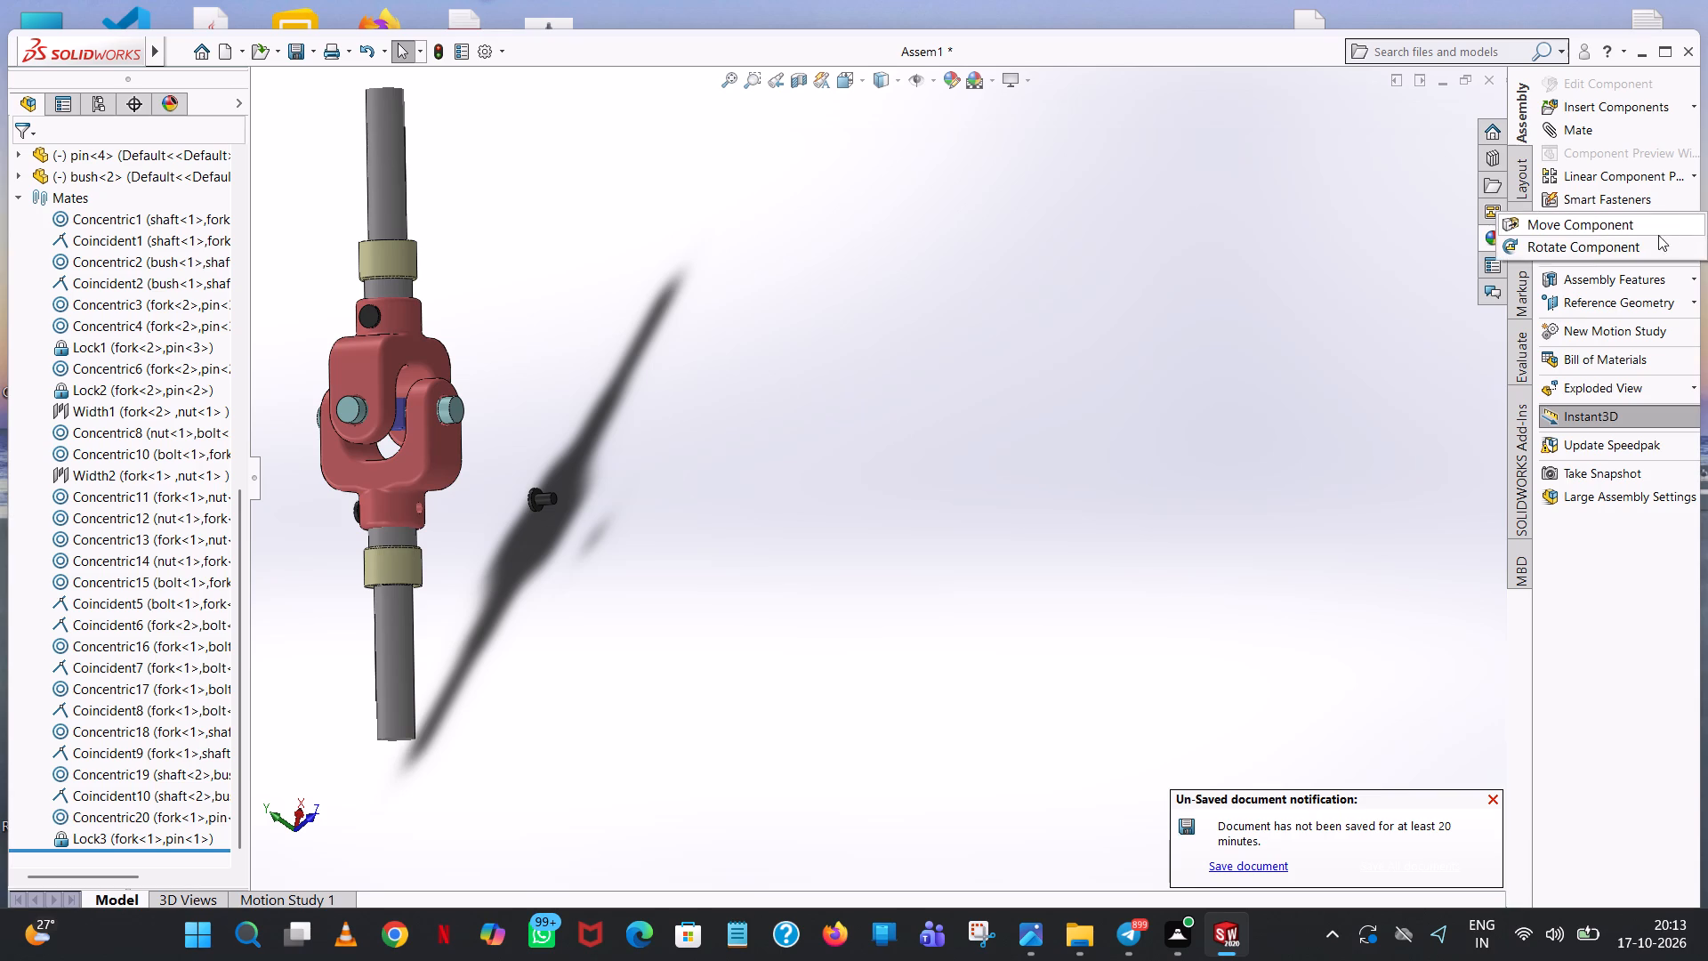
click(1648, 238)
drag(533, 506, 672, 509)
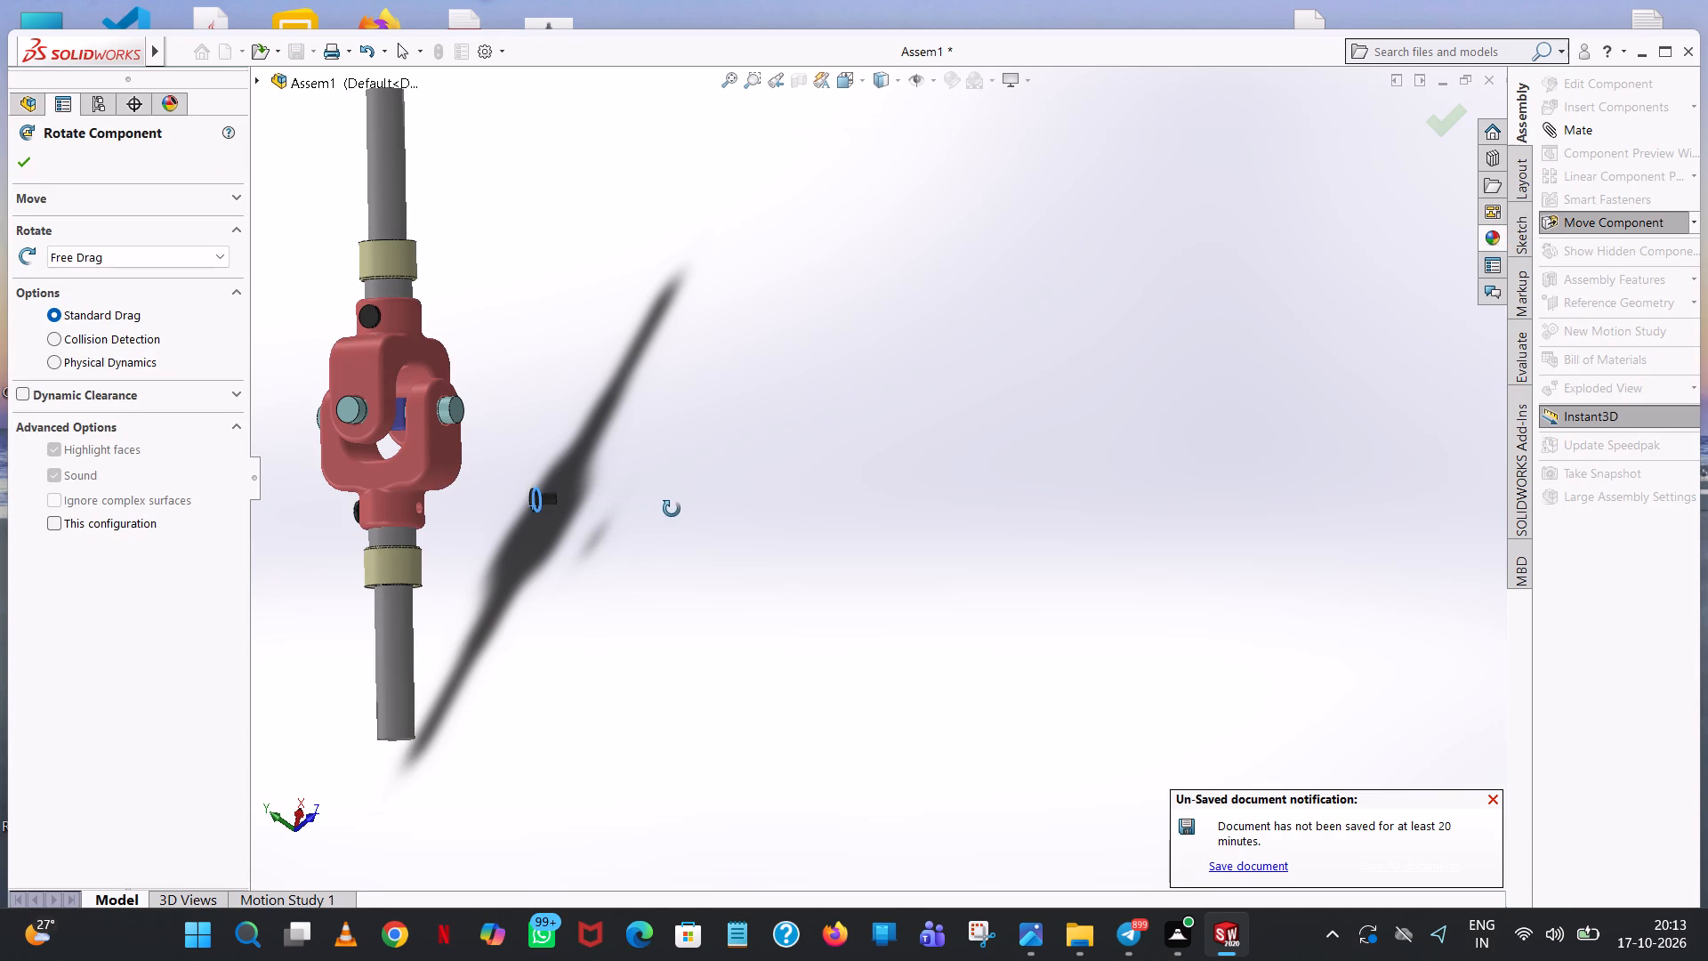
drag(672, 509, 1017, 464)
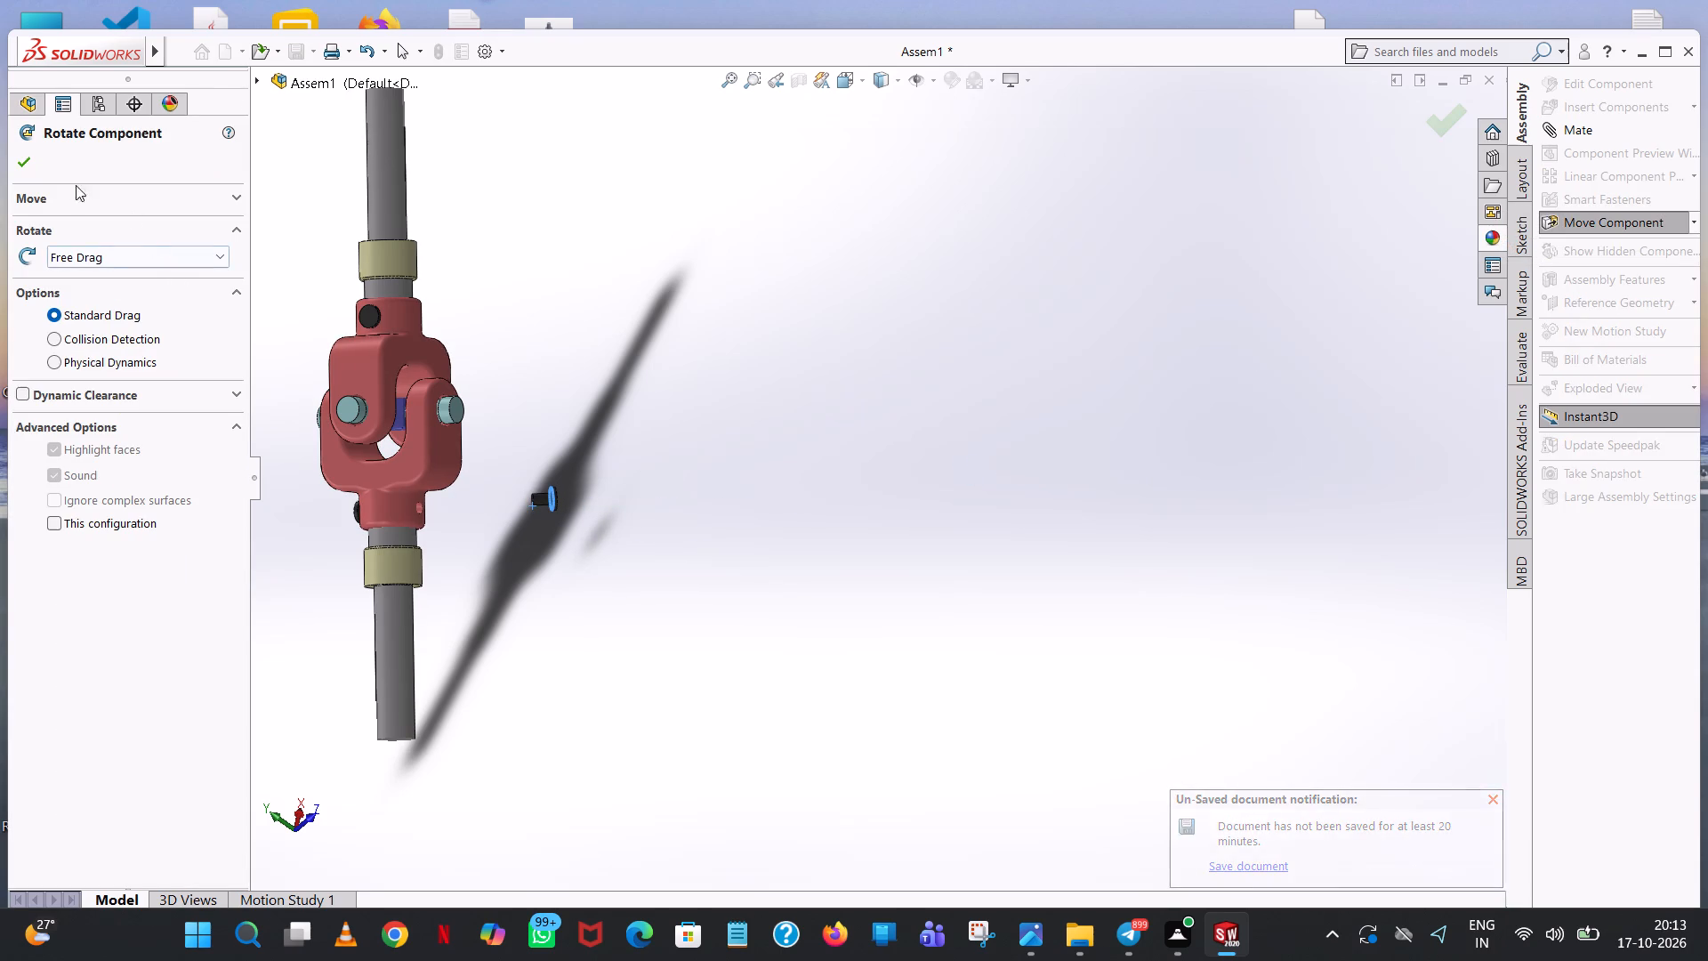
click(16, 163)
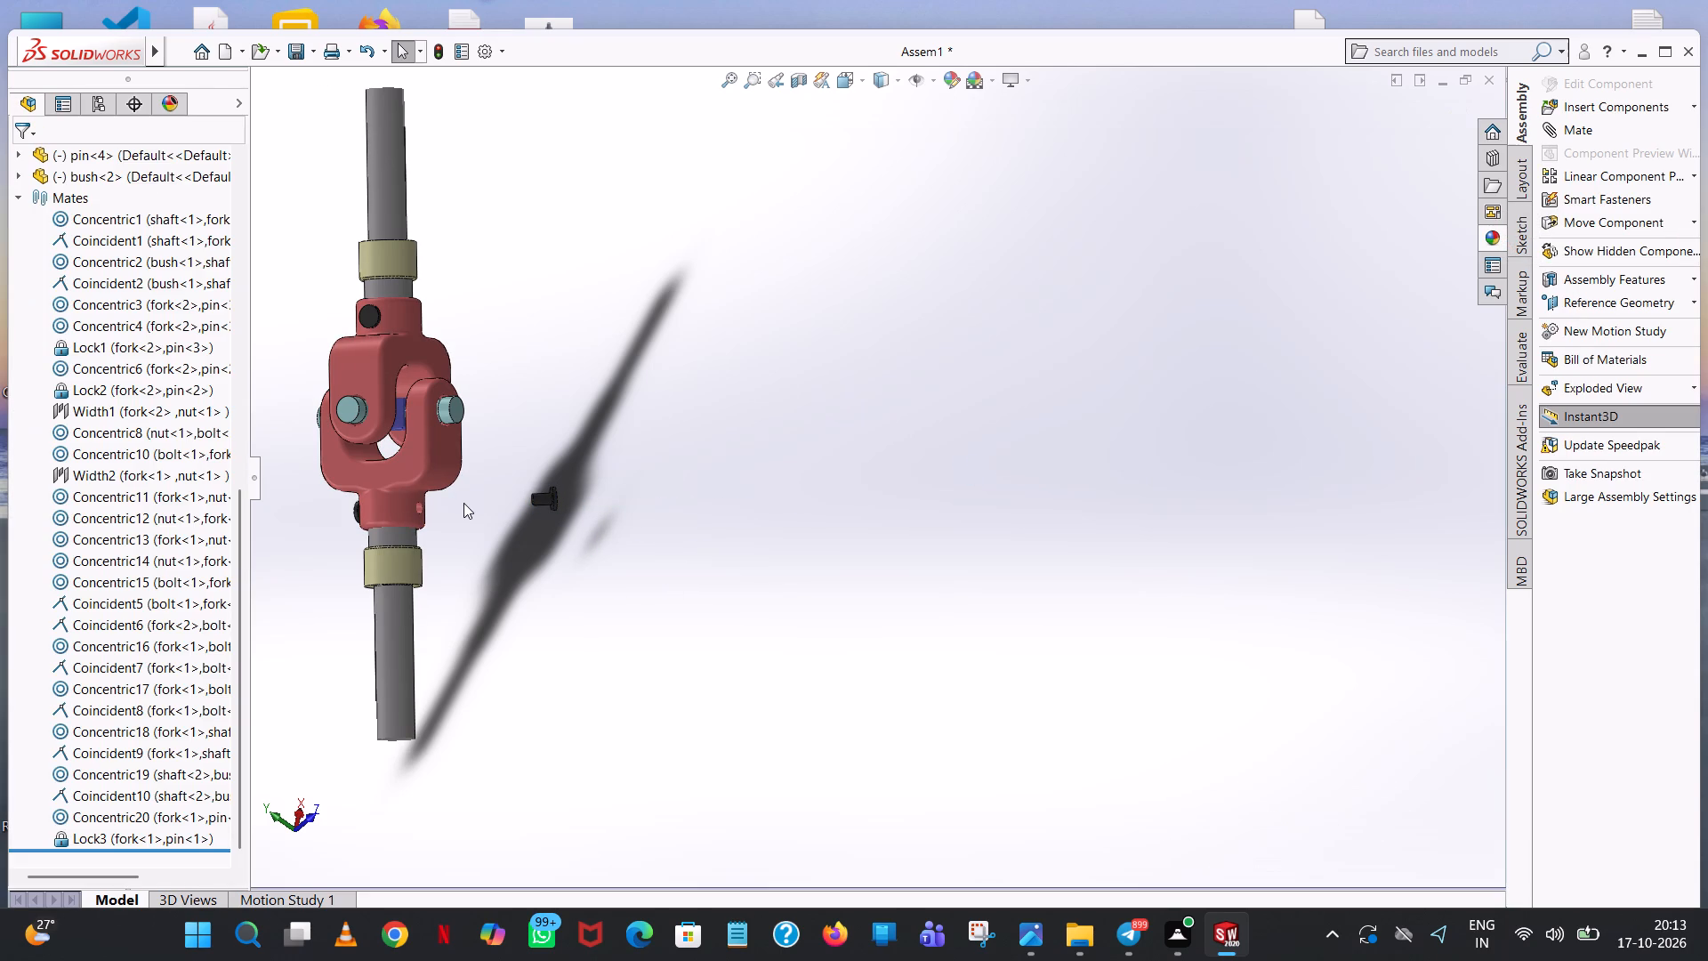
Apply a Concentric mate between the shank of pin<4> and the open hub hole of fork<1>.
scroll(593, 463, down, 3)
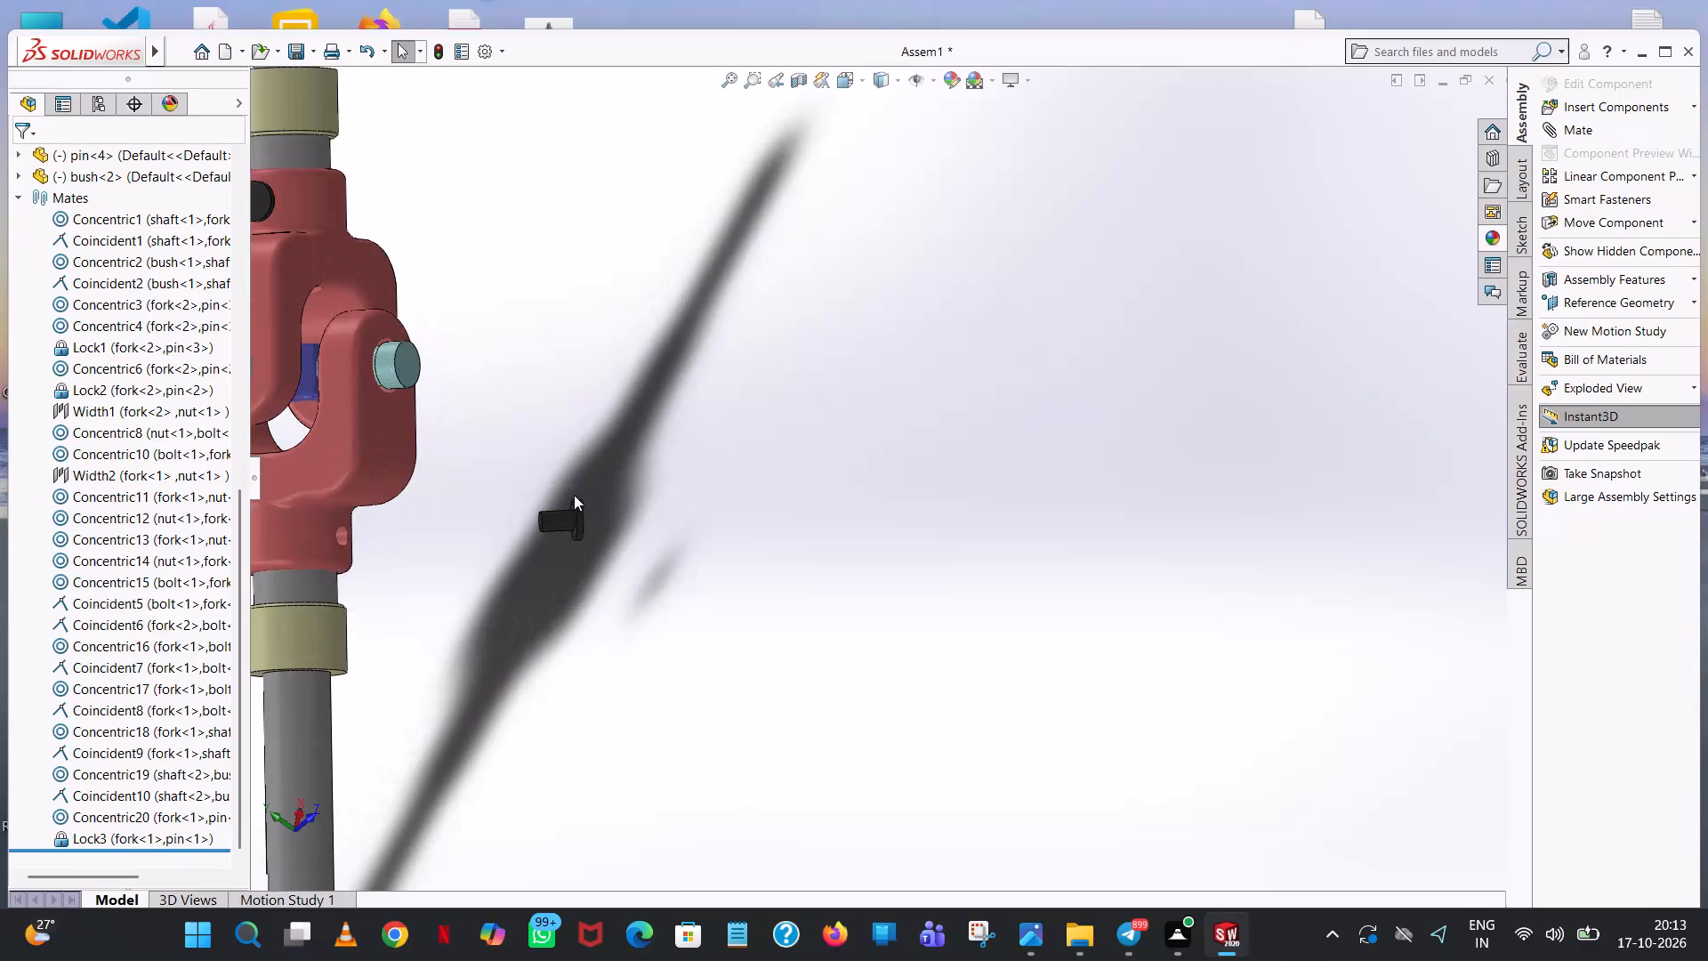
click(1613, 125)
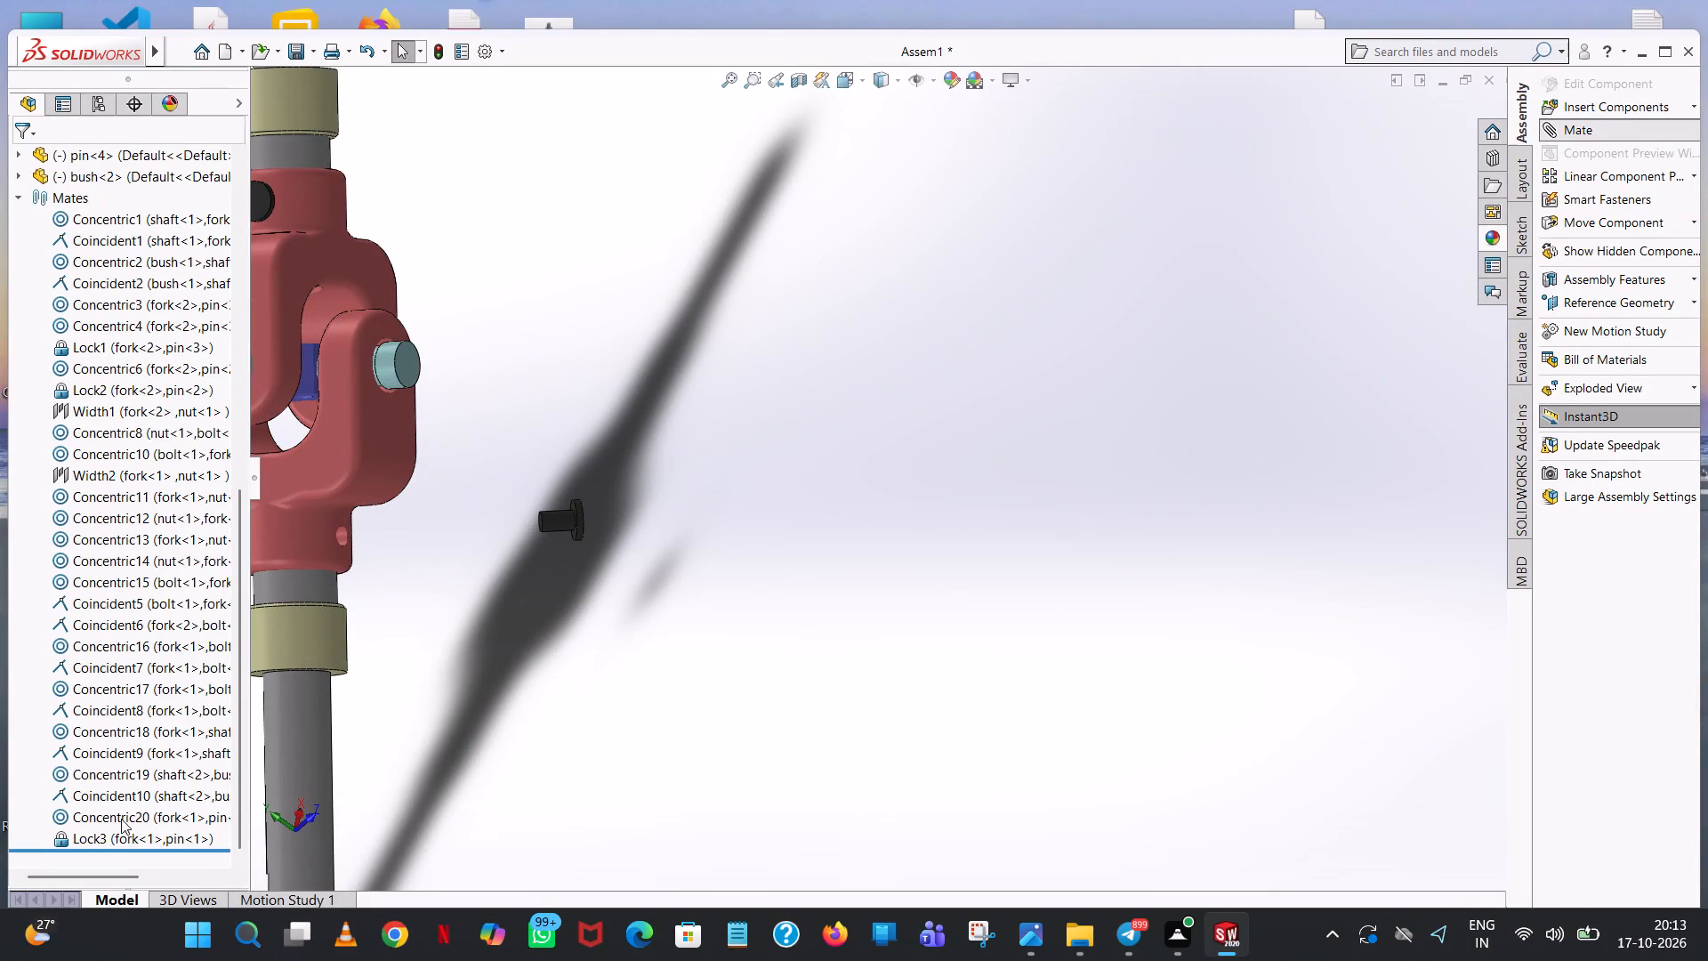
click(44, 492)
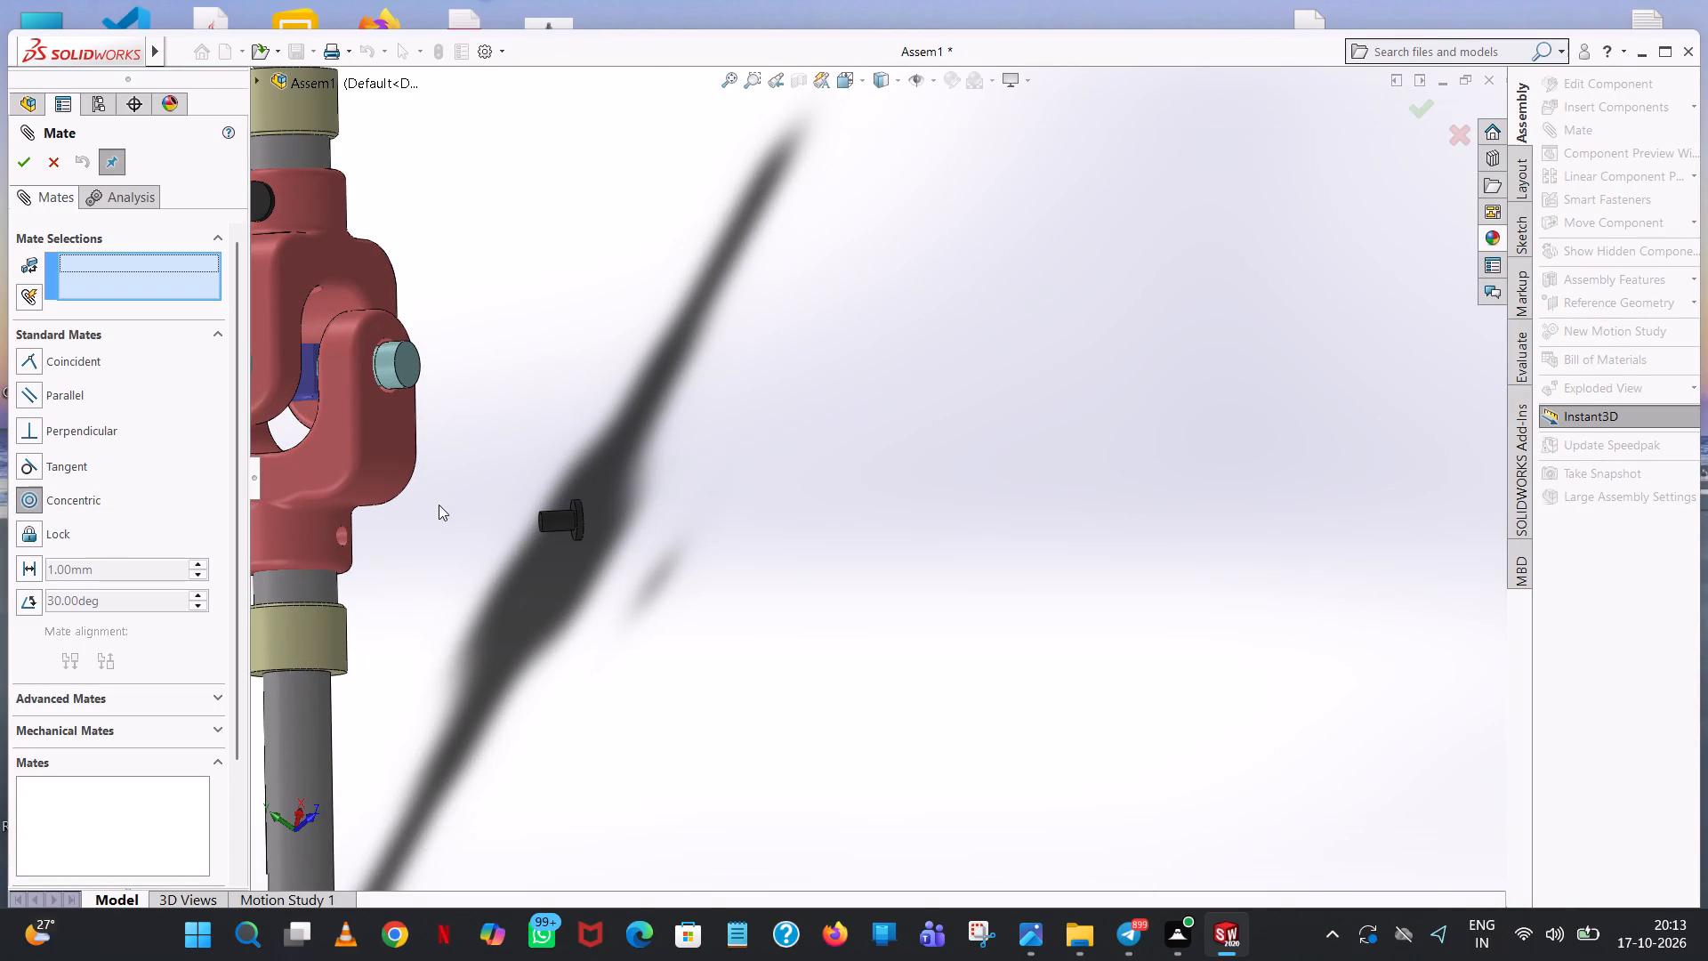
click(556, 521)
scroll(355, 530, down, 4)
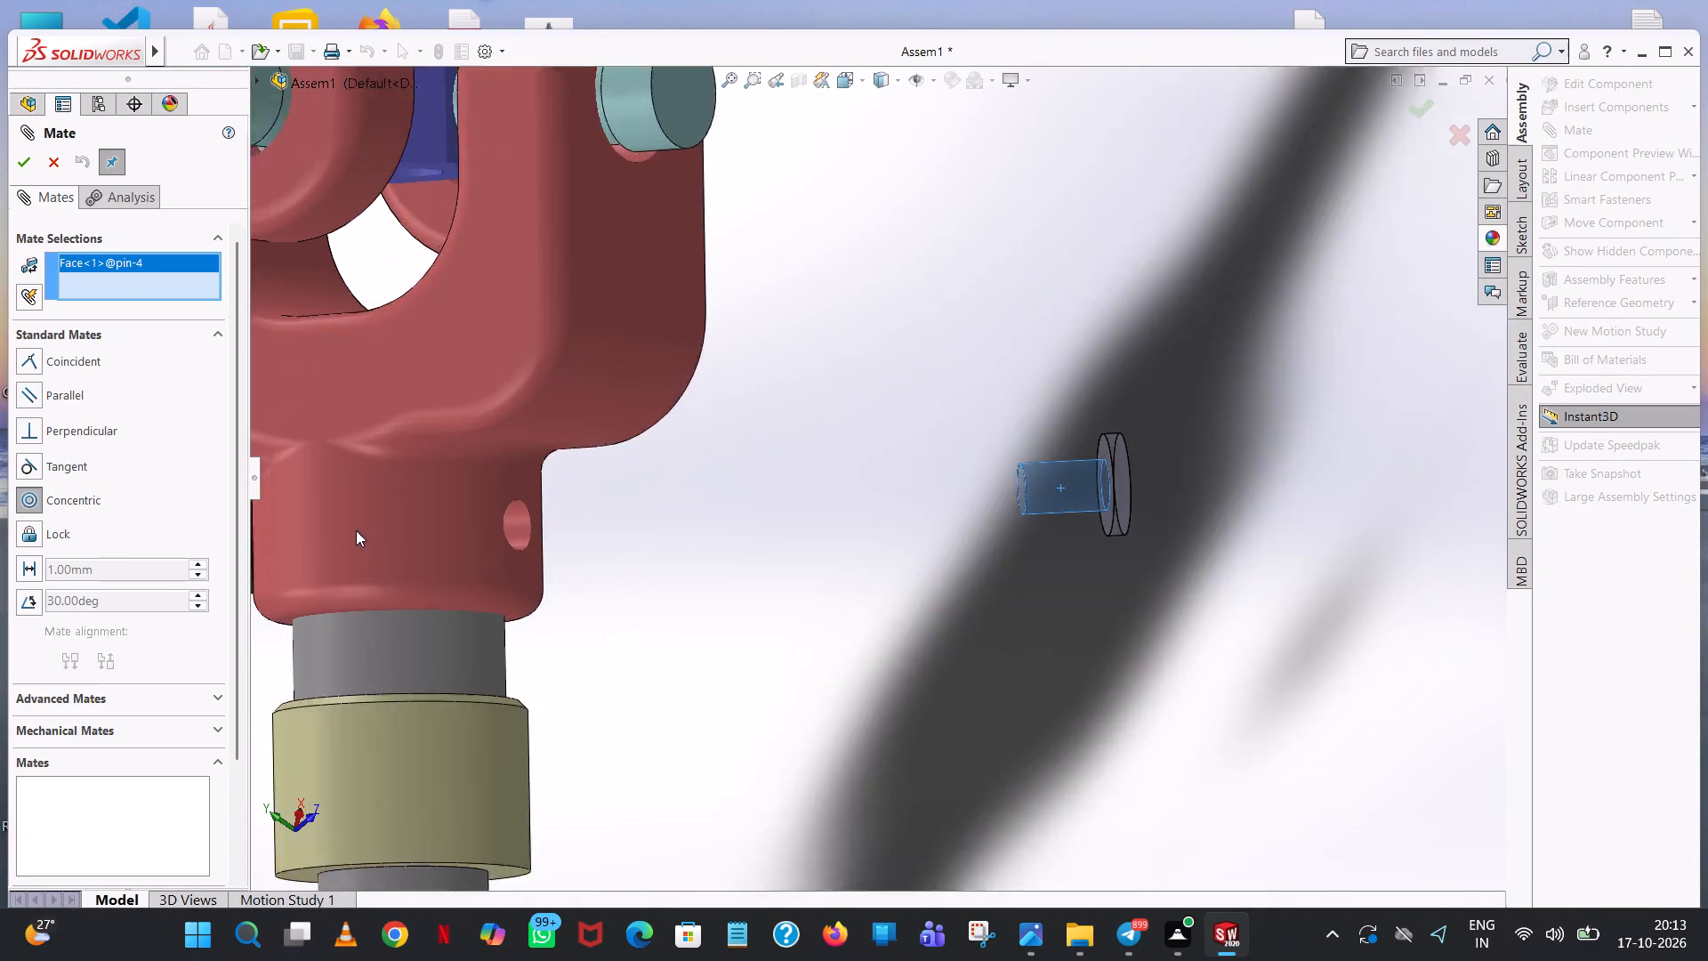
scroll(356, 530, down, 2)
click(577, 518)
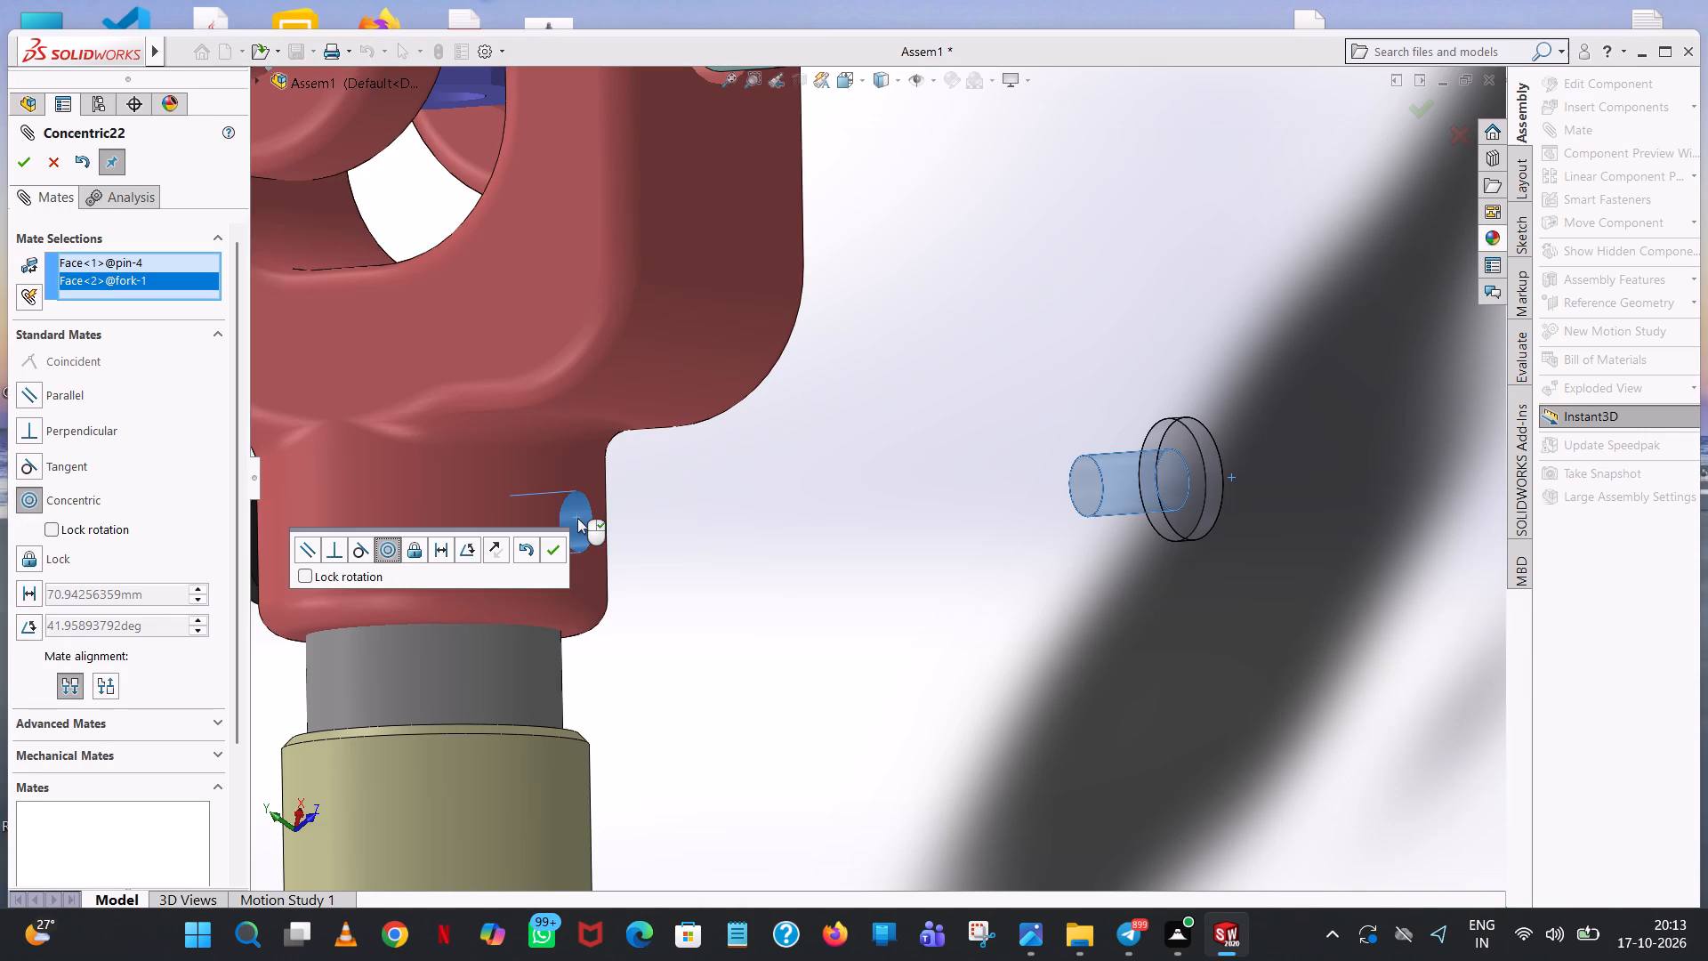
click(552, 551)
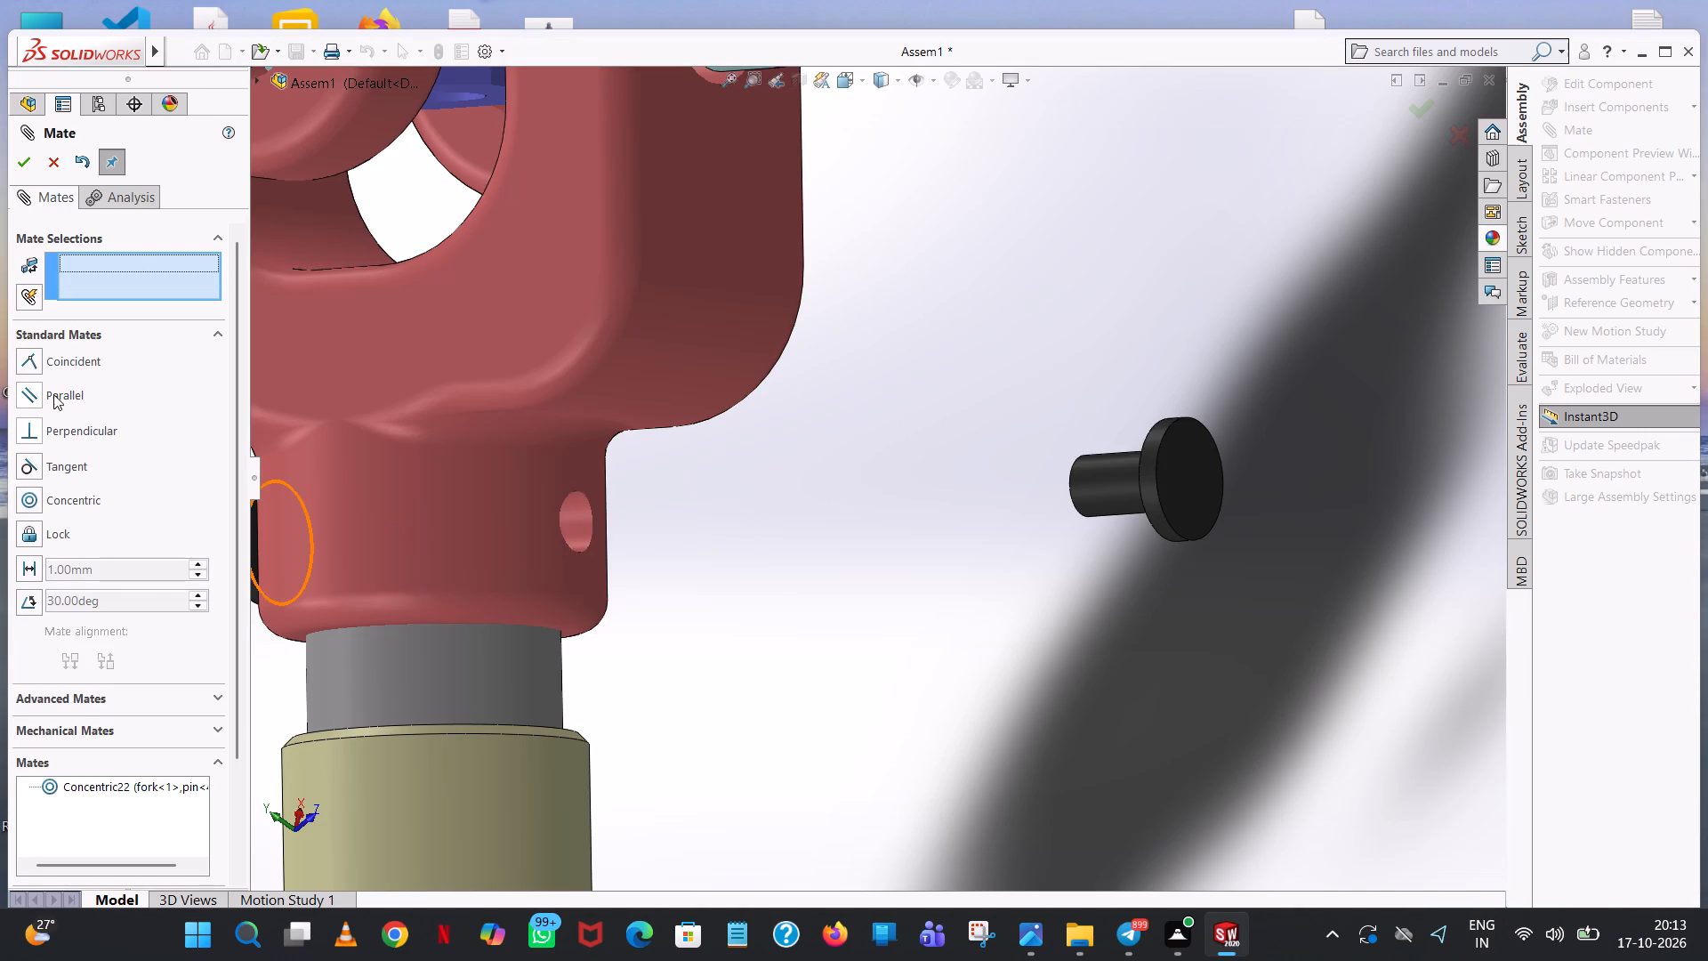
Slide pin<4> along its axis into the hub hole of fork<1> until its head sits against the hub surface.
drag(1176, 479, 1150, 480)
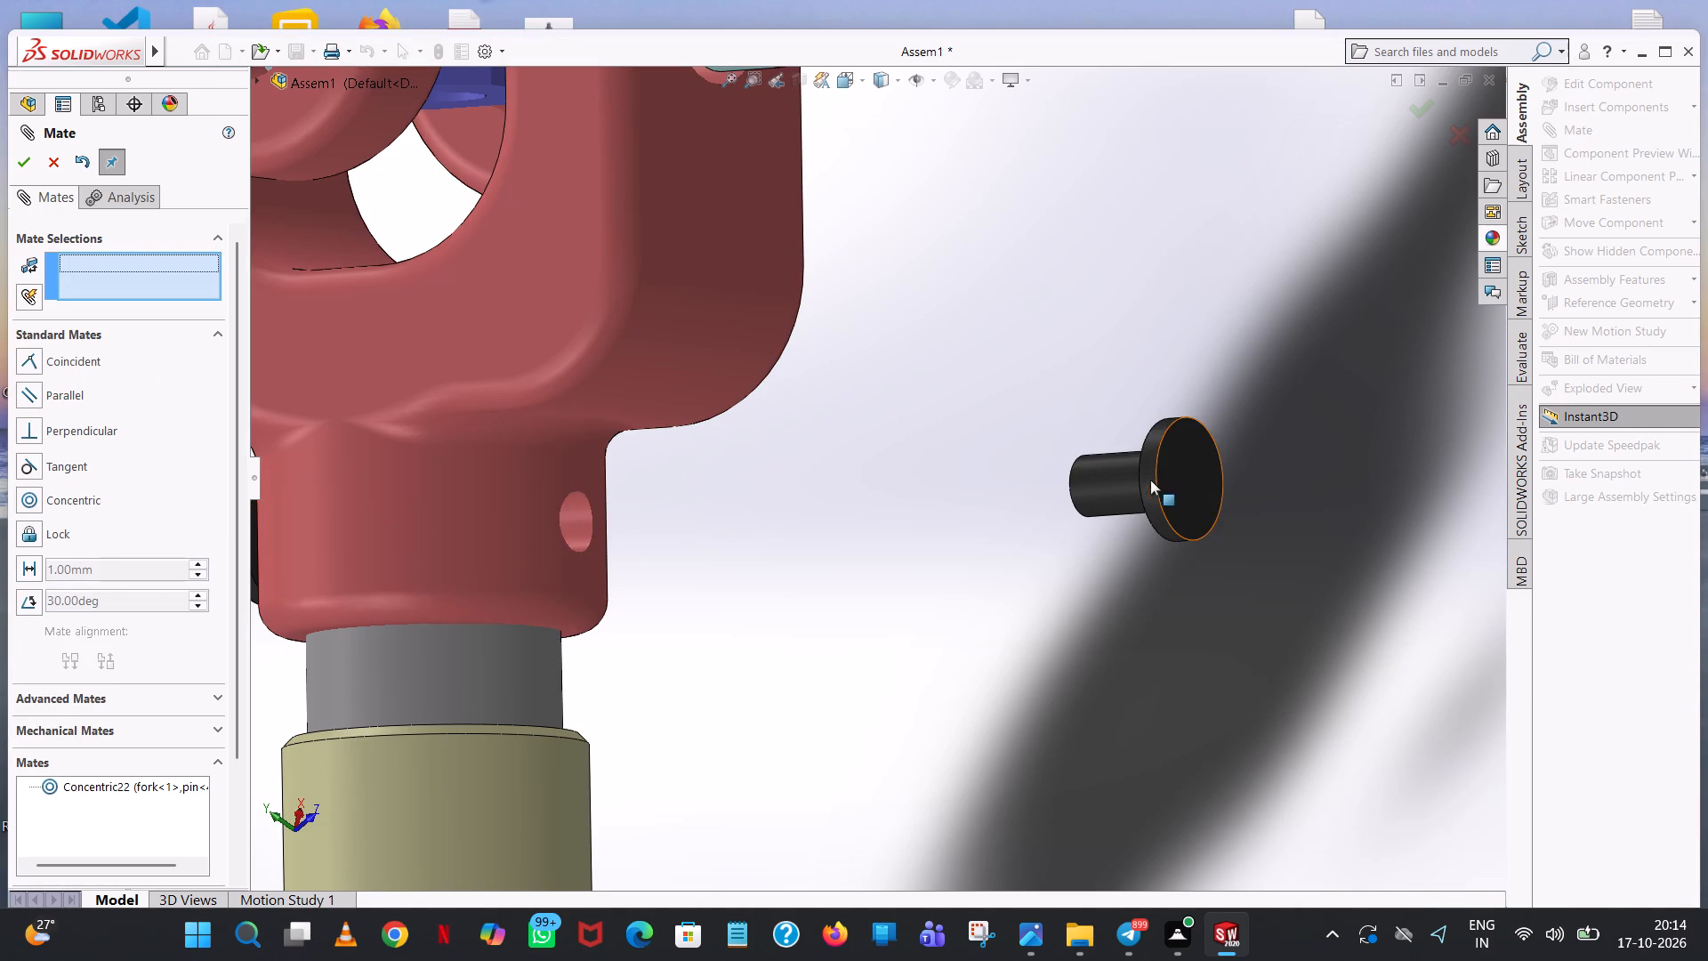
drag(1150, 480, 371, 593)
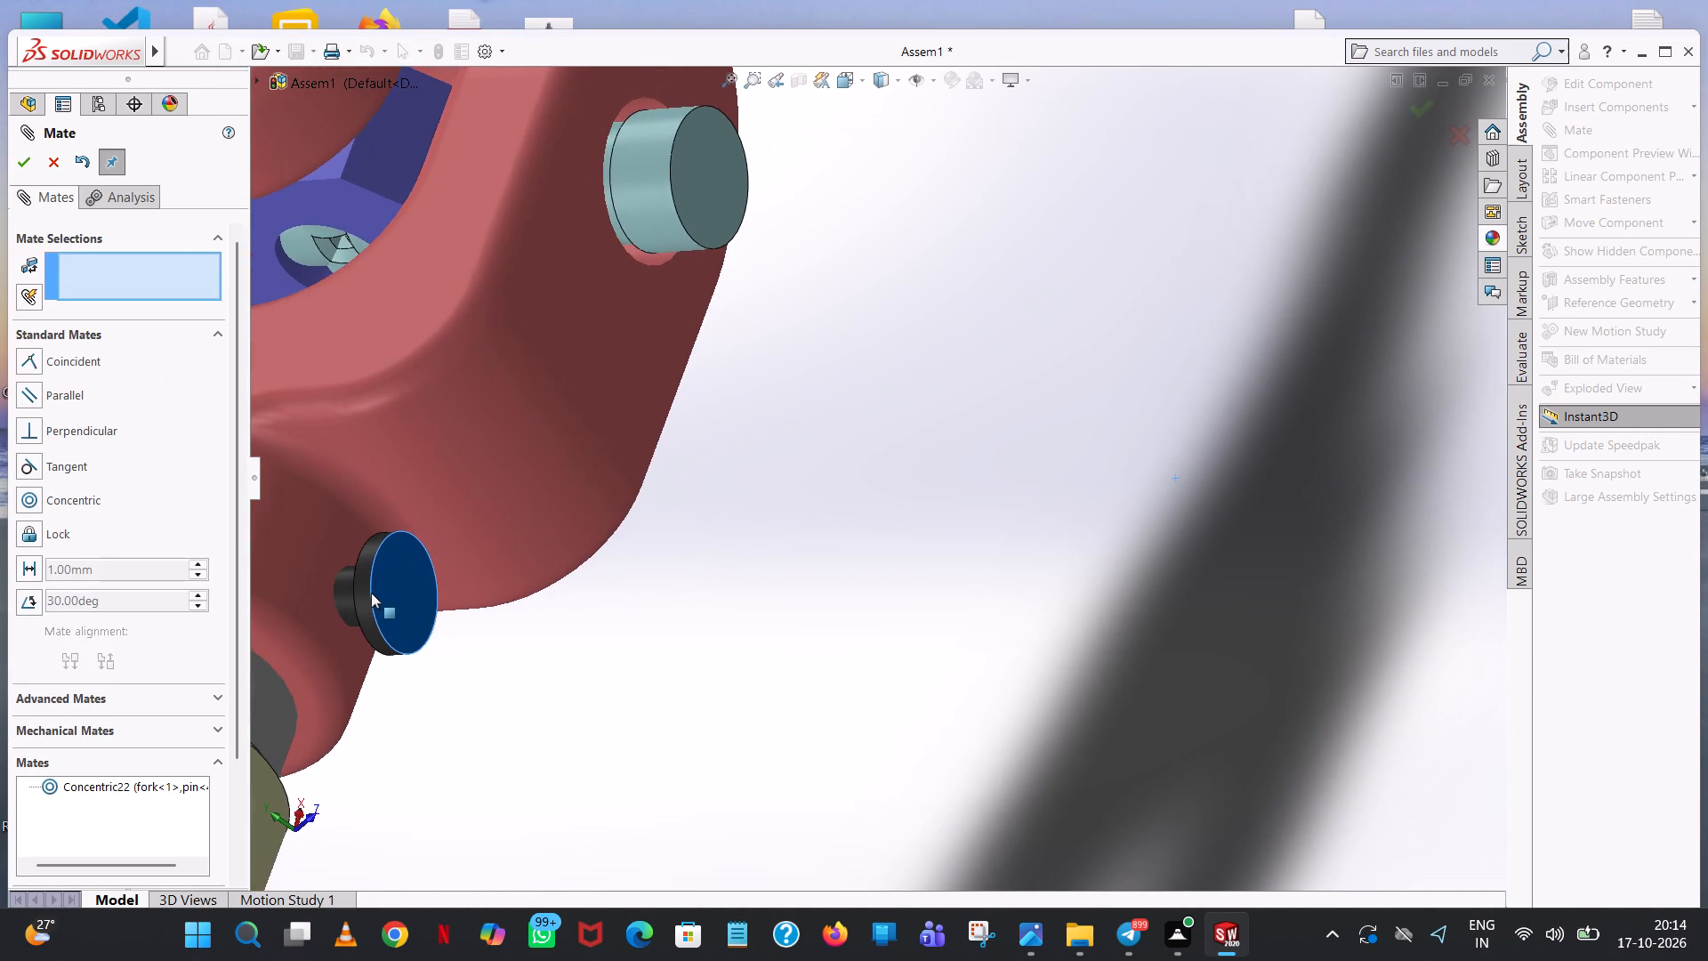
drag(371, 593, 352, 593)
middle_drag(423, 610, 552, 688)
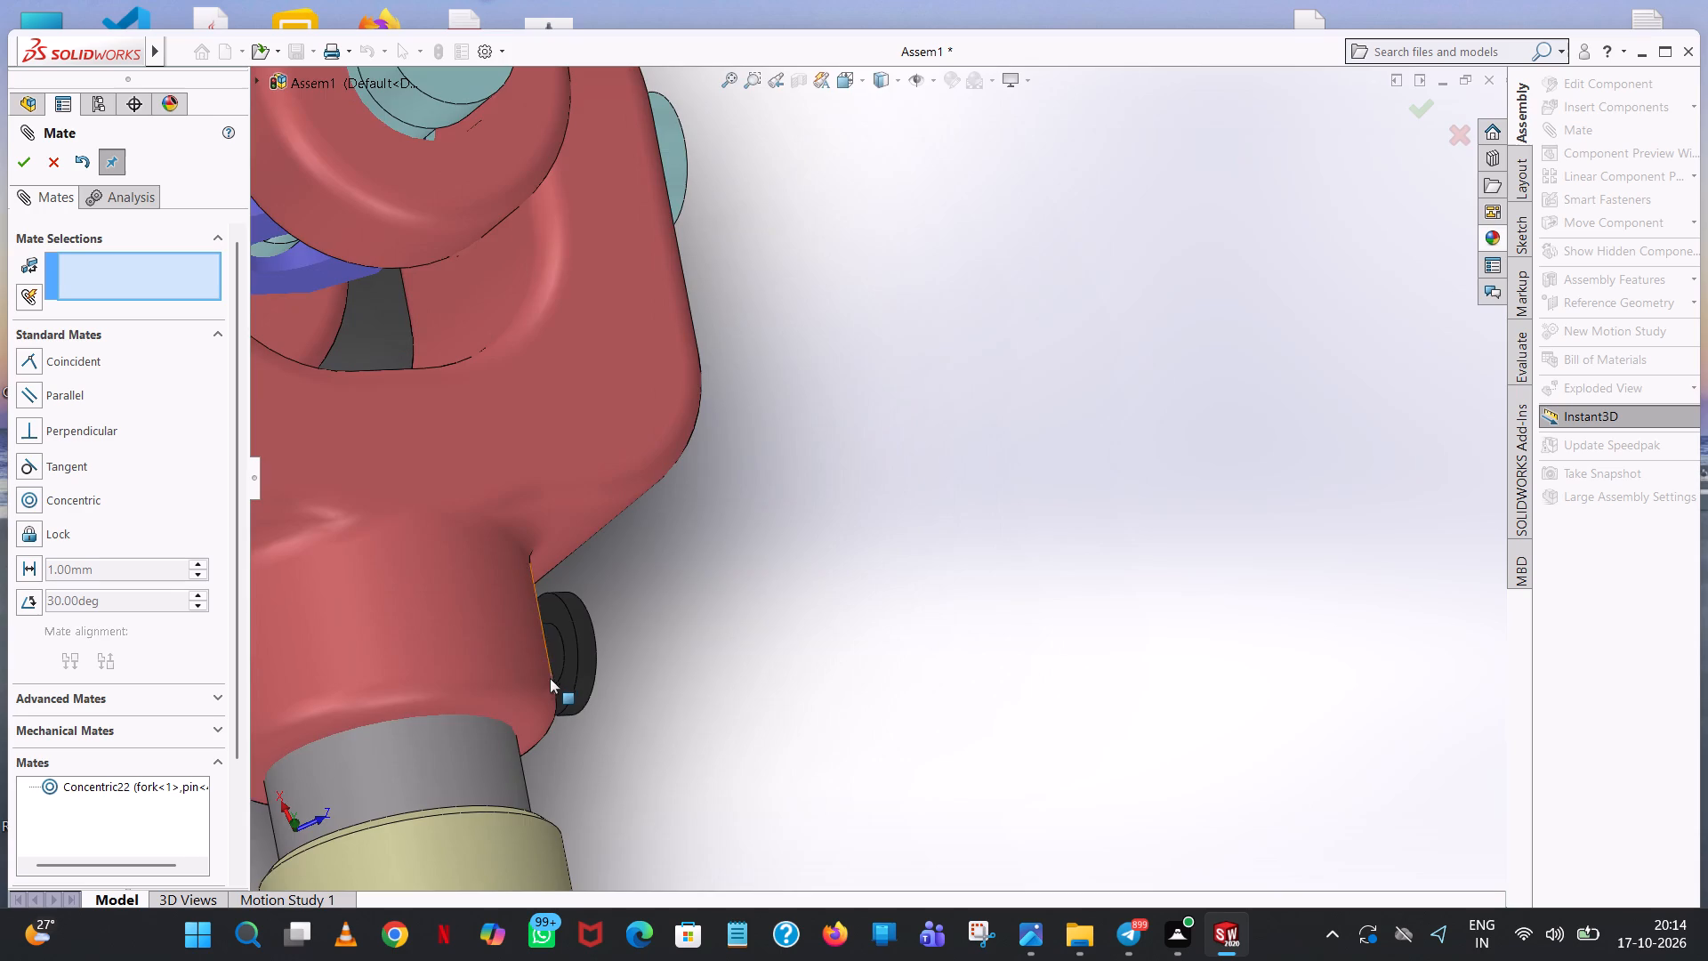
scroll(554, 662, down, 5)
middle_drag(1098, 673, 1041, 739)
scroll(1035, 739, down, 1)
drag(687, 478, 661, 480)
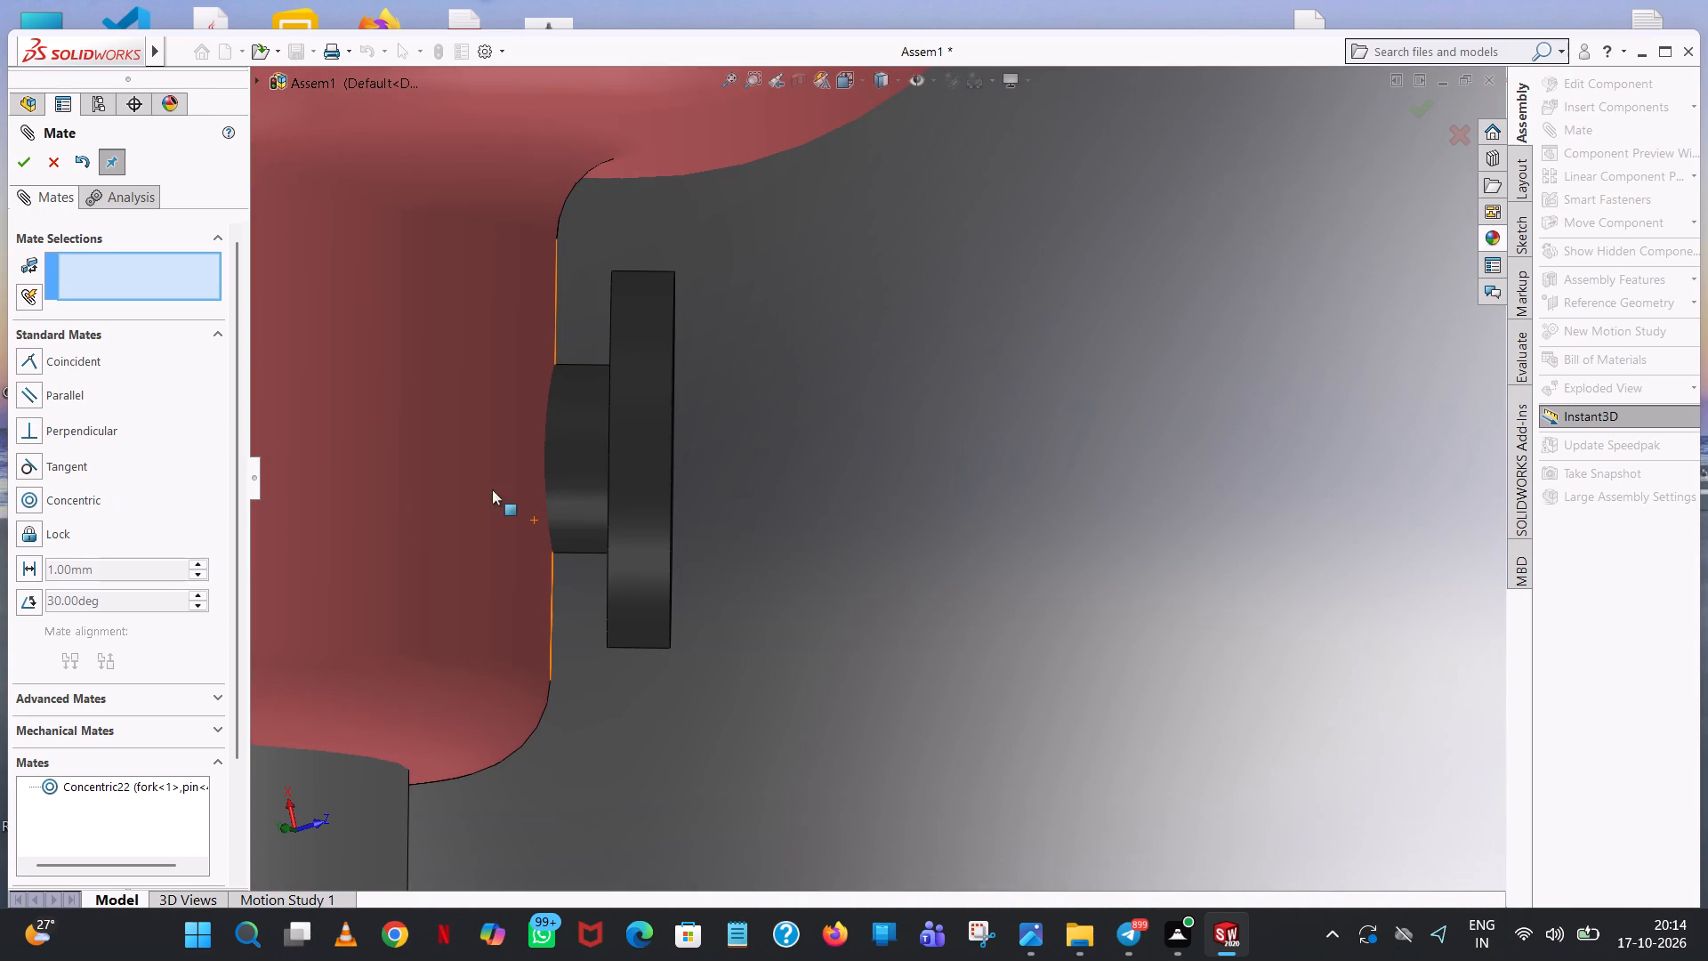
drag(636, 458, 582, 464)
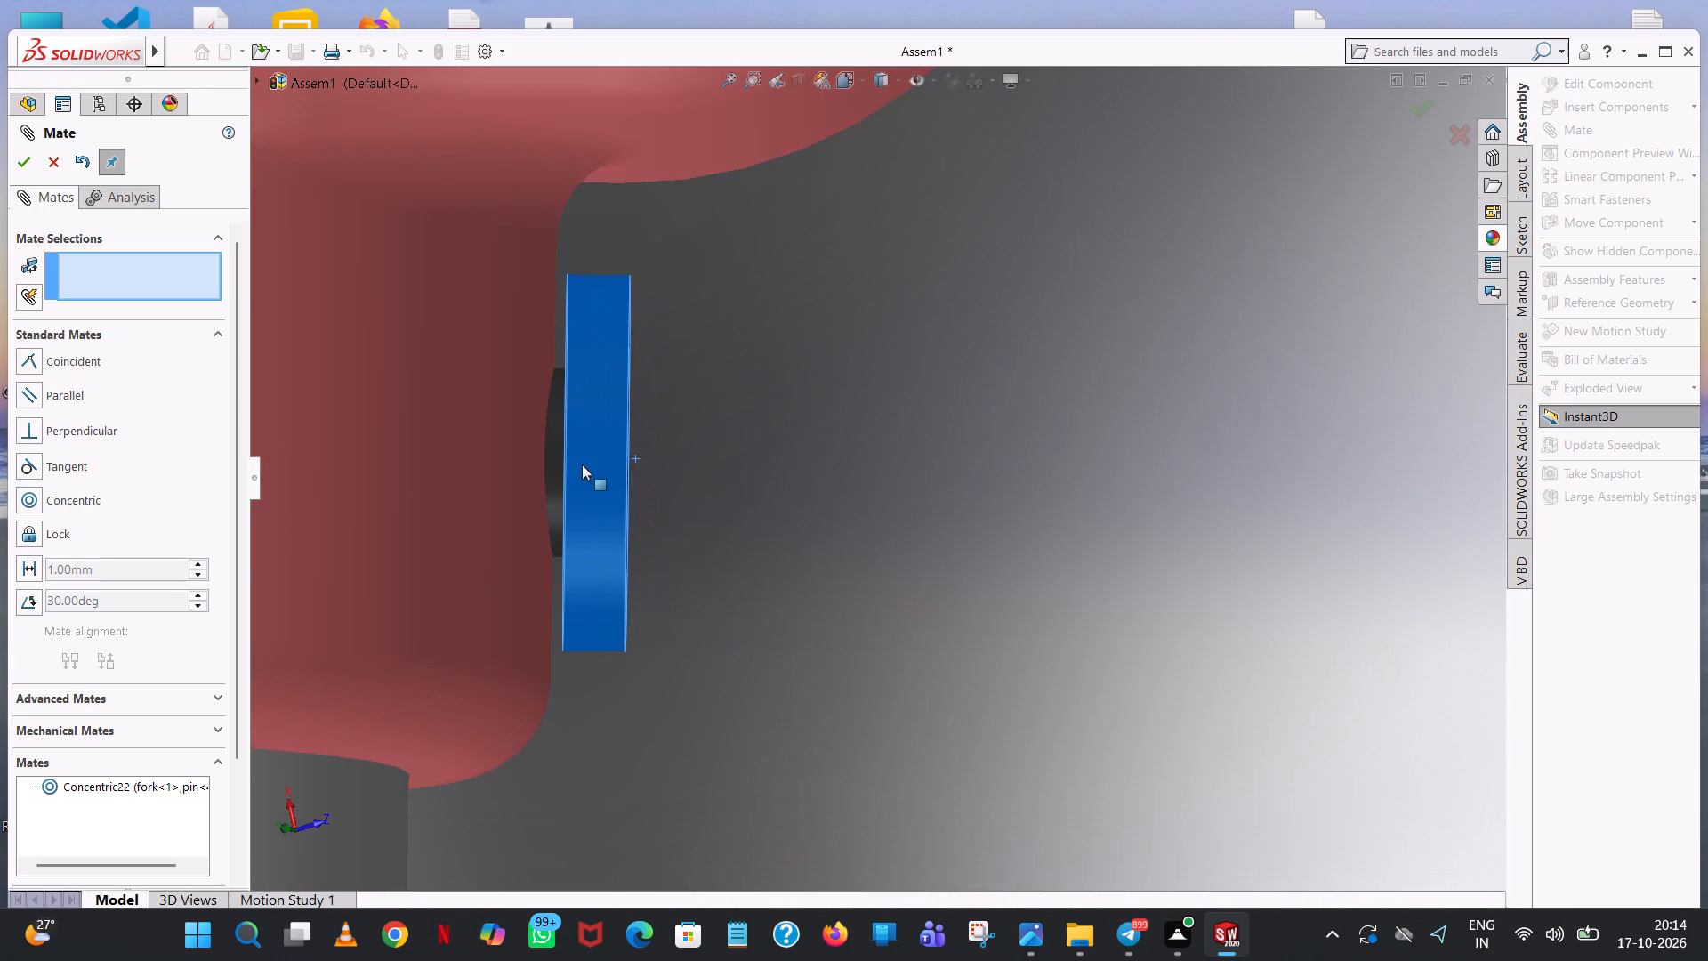
drag(582, 464, 577, 464)
drag(563, 441, 568, 444)
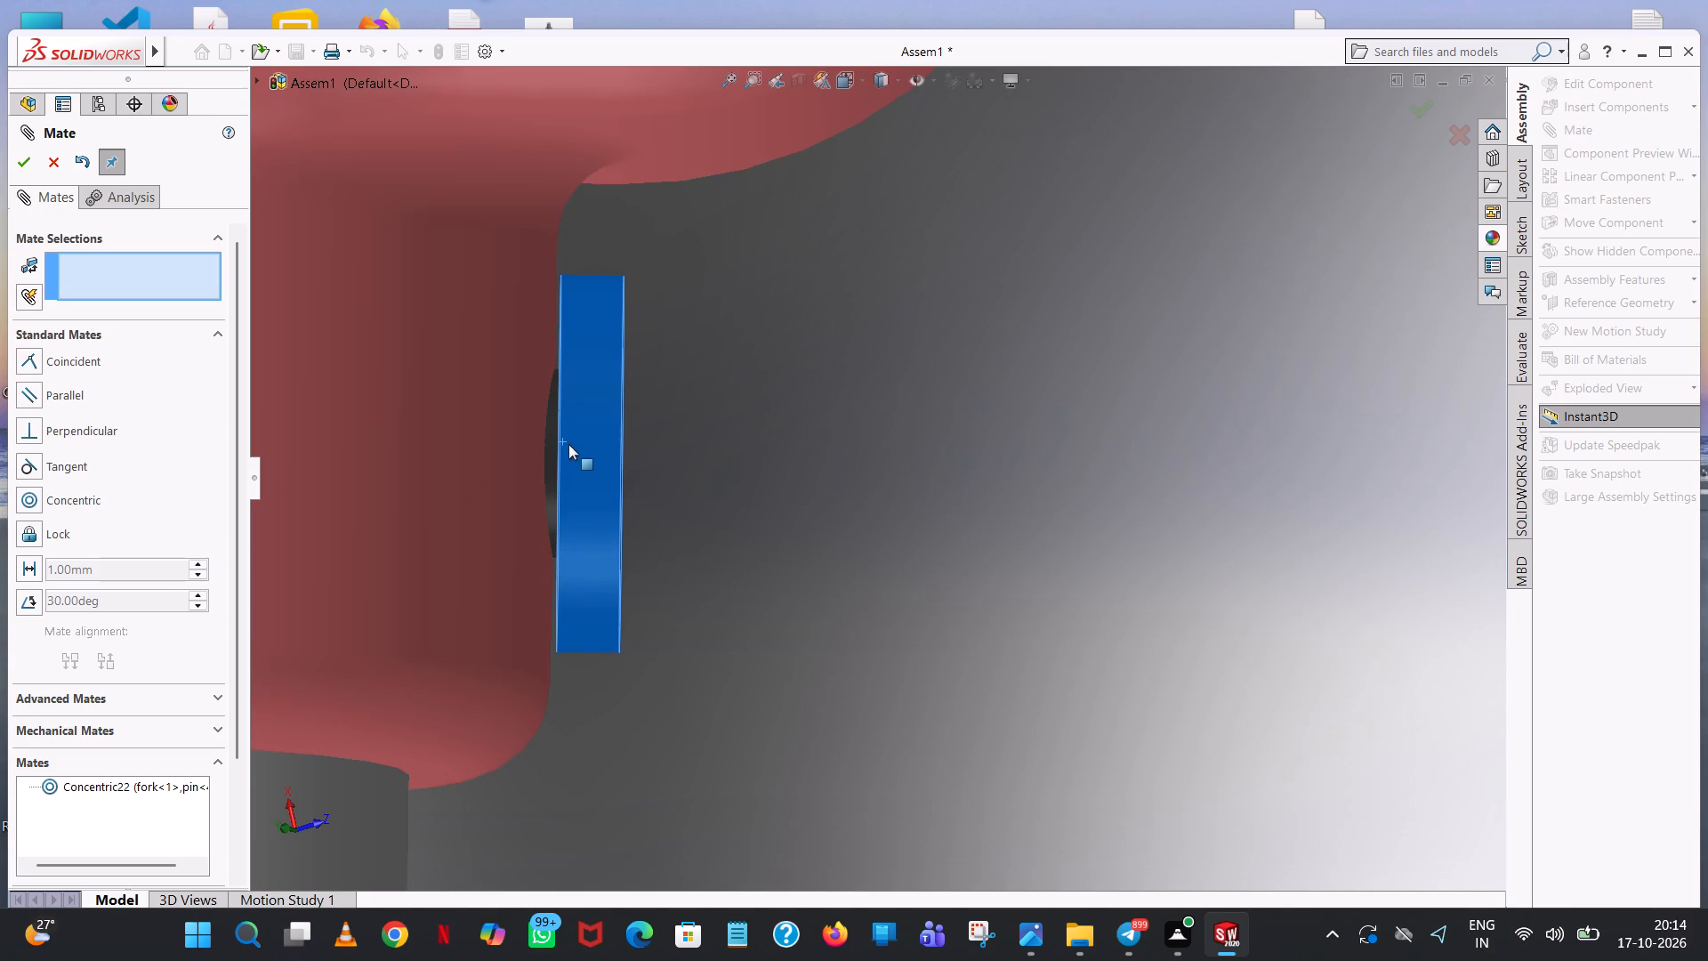
Apply a Lock mate between pin<4> and fork<1>.
drag(568, 444, 571, 446)
click(41, 529)
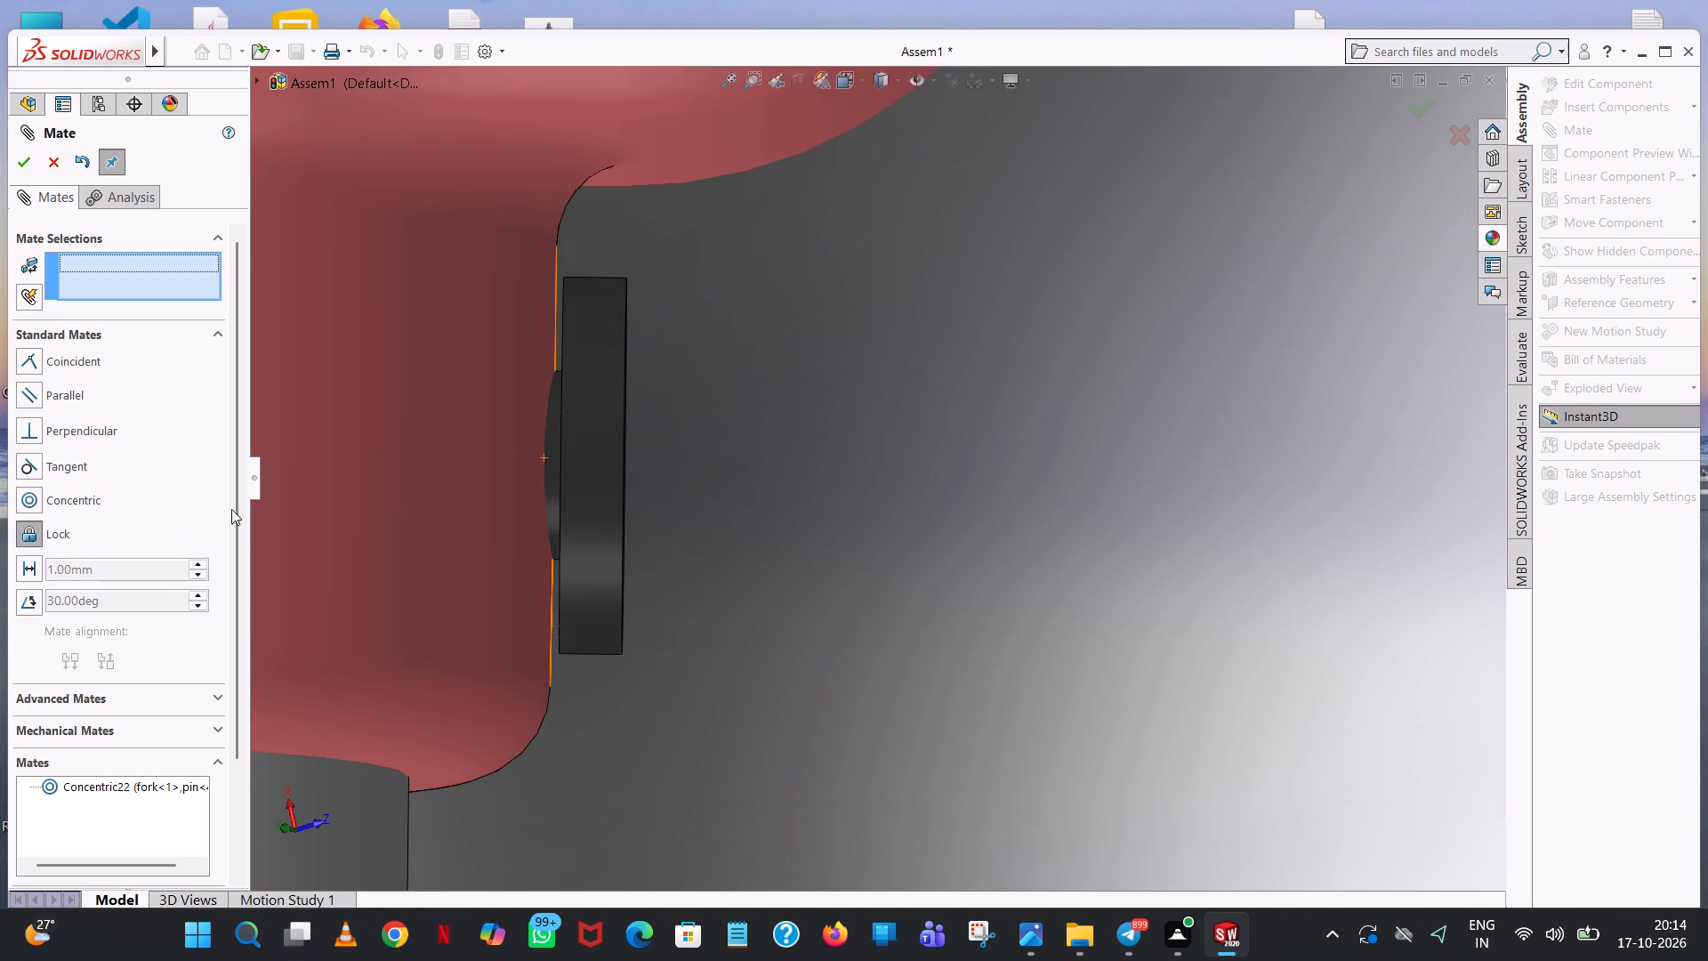
click(602, 425)
click(487, 442)
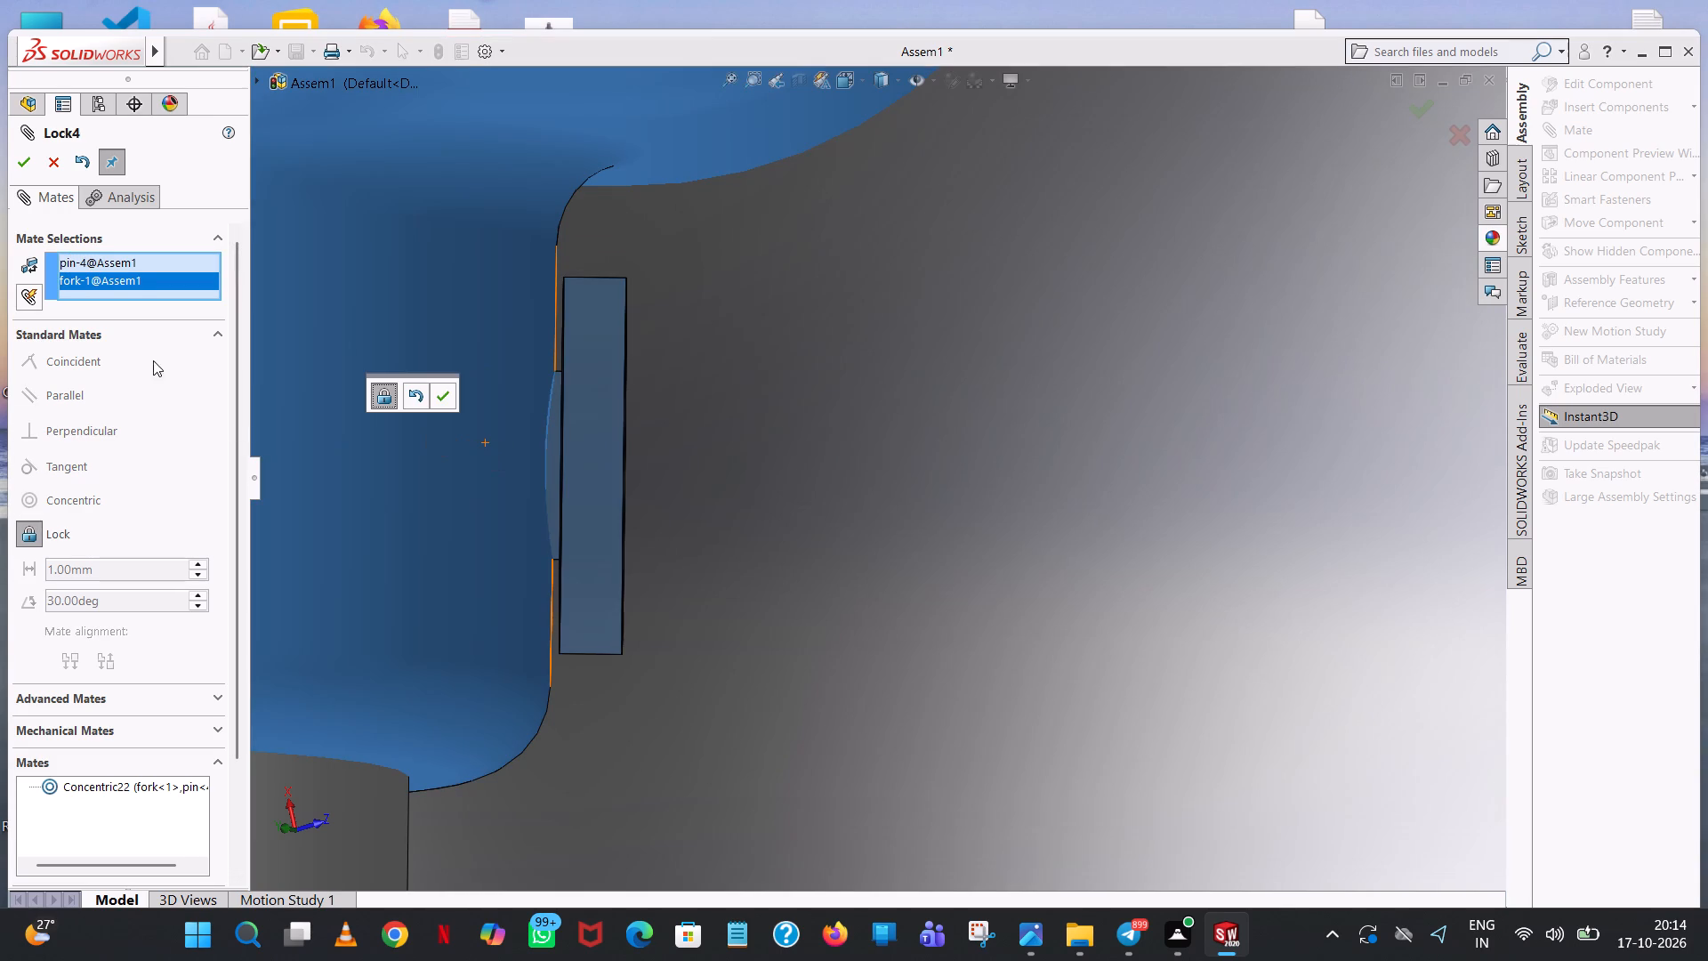
click(27, 155)
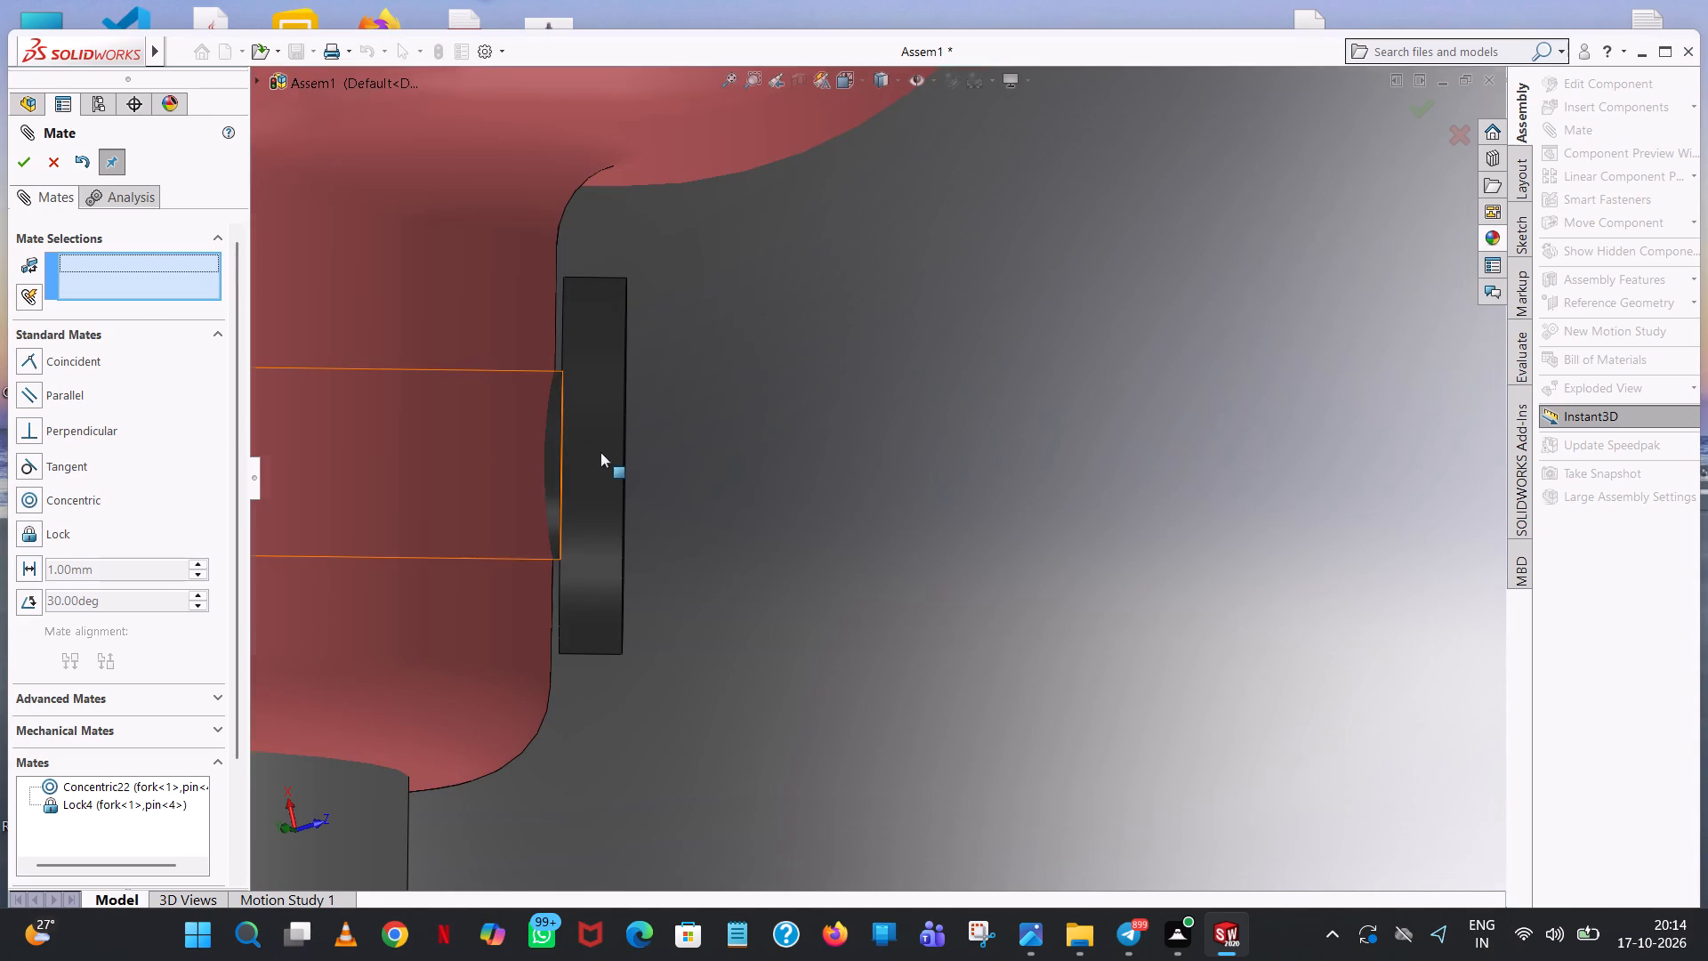
Try to move pin<4> and the hub of fork<1> to check how the pins are held.
scroll(600, 452, up, 8)
drag(823, 475, 985, 500)
drag(815, 455, 994, 466)
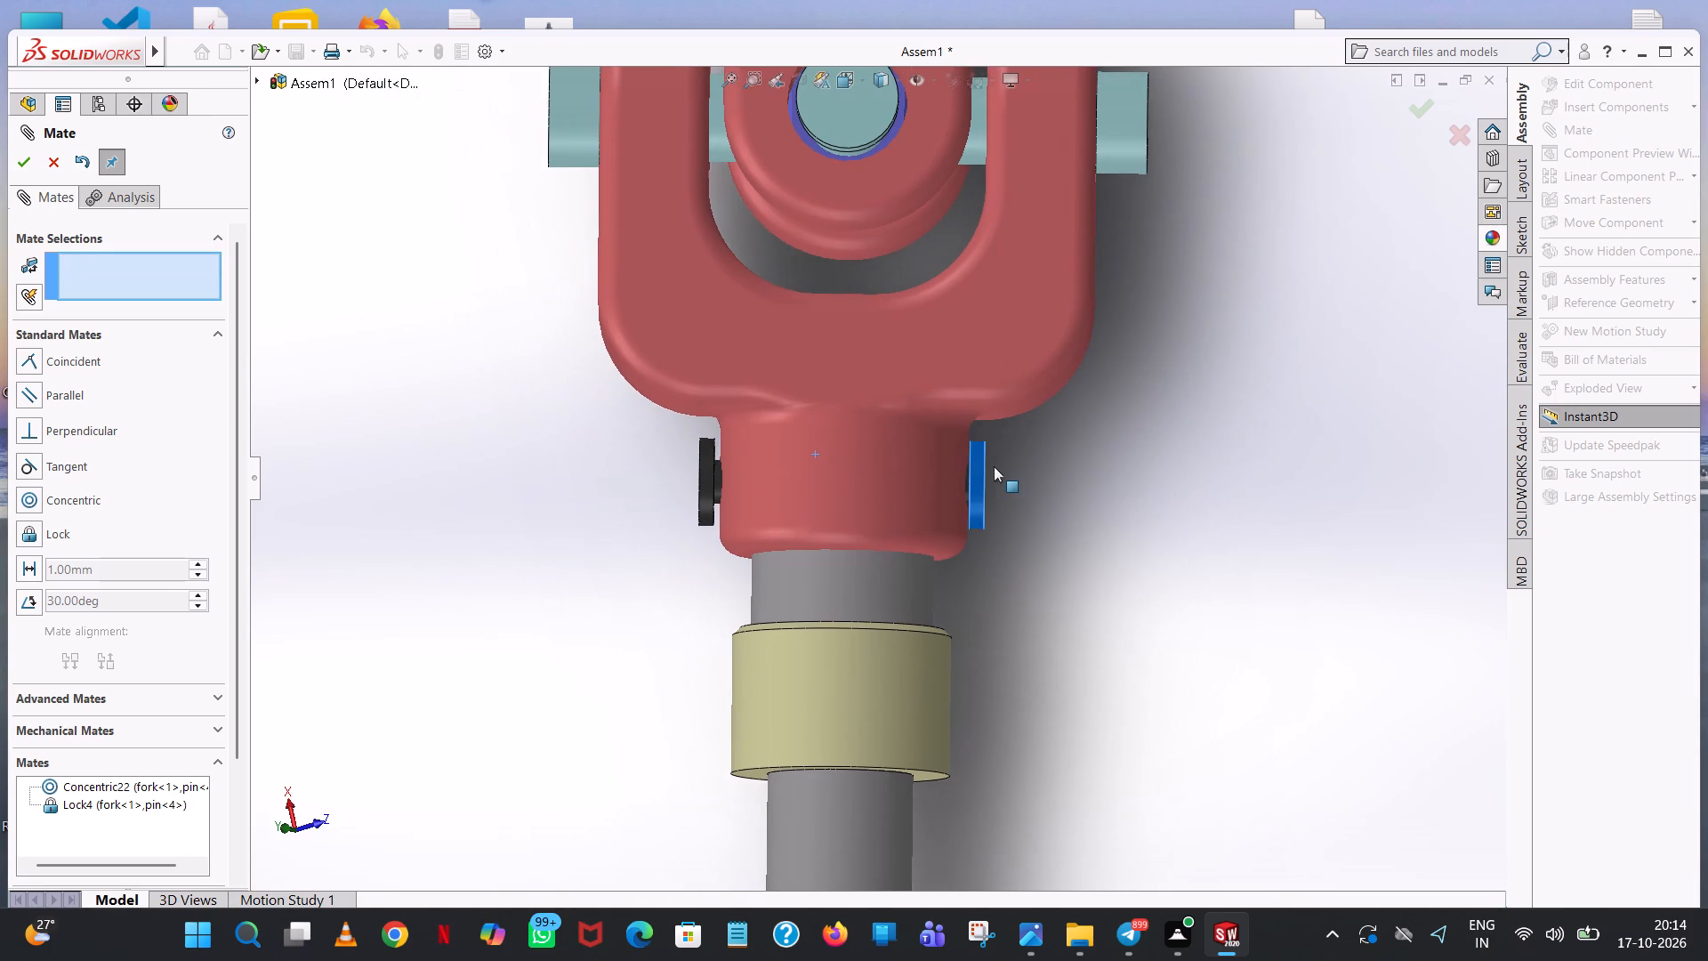
drag(994, 466, 911, 466)
Examine the complete universal joint from all sides, including both fork hubs and their pins, and finish mating.
scroll(913, 468, up, 7)
scroll(935, 572, up, 2)
middle_drag(936, 573, 721, 597)
scroll(730, 416, up, 1)
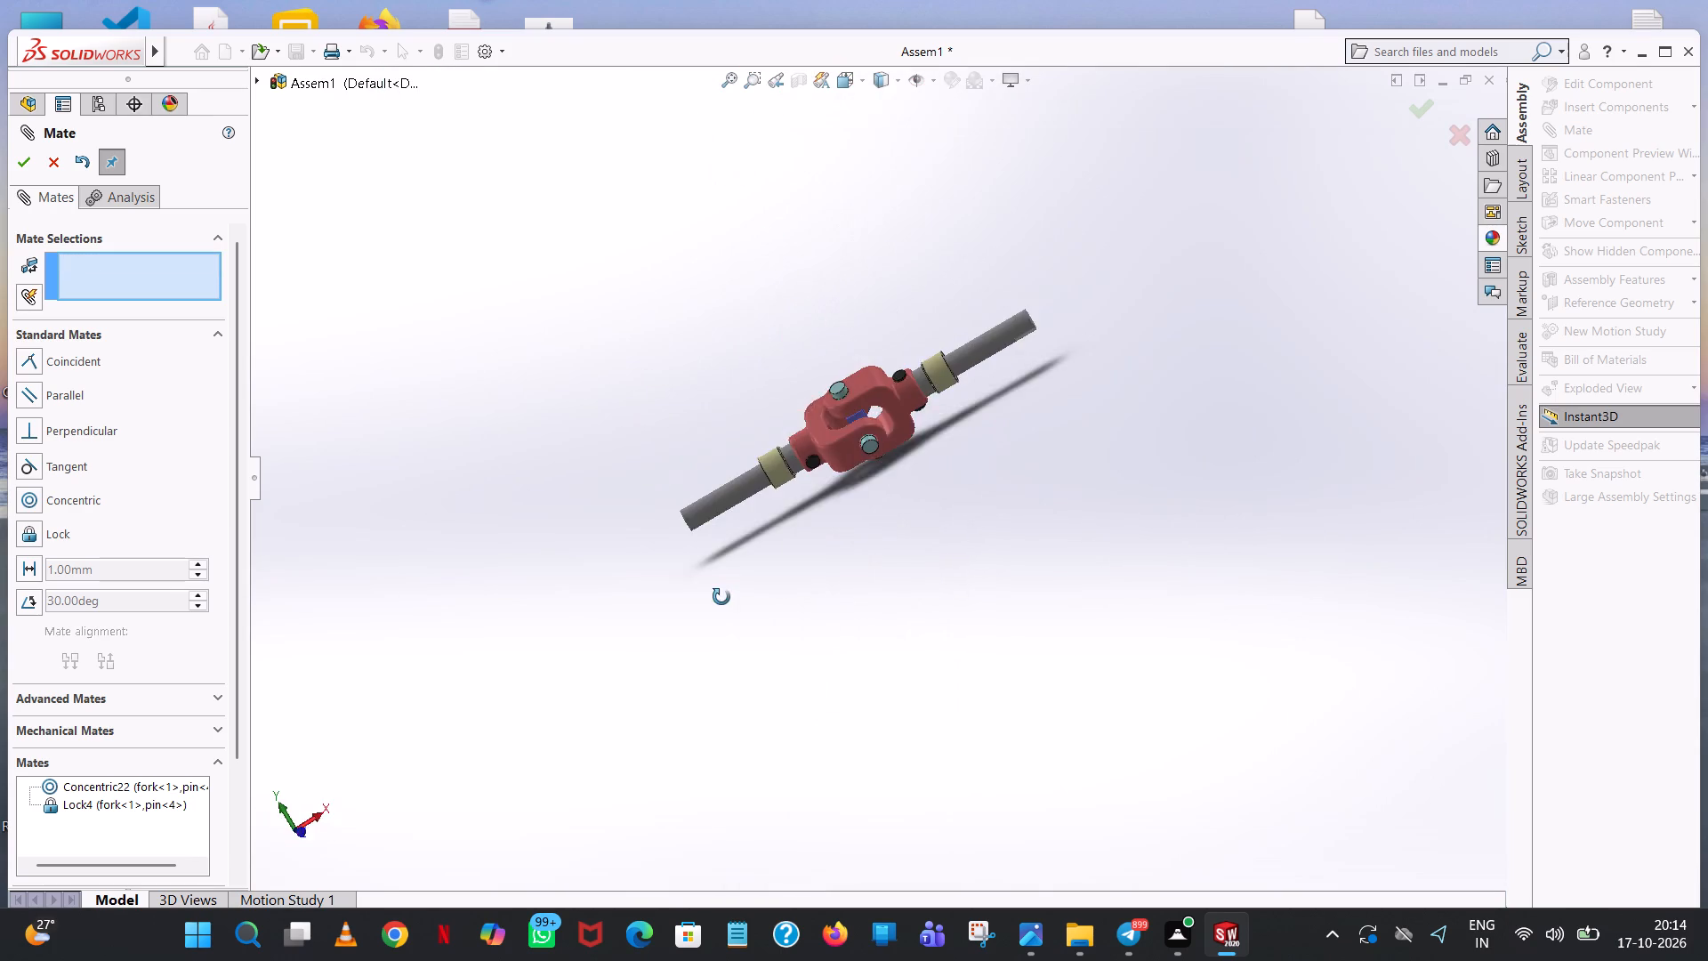
middle_drag(721, 597, 705, 491)
scroll(804, 351, down, 9)
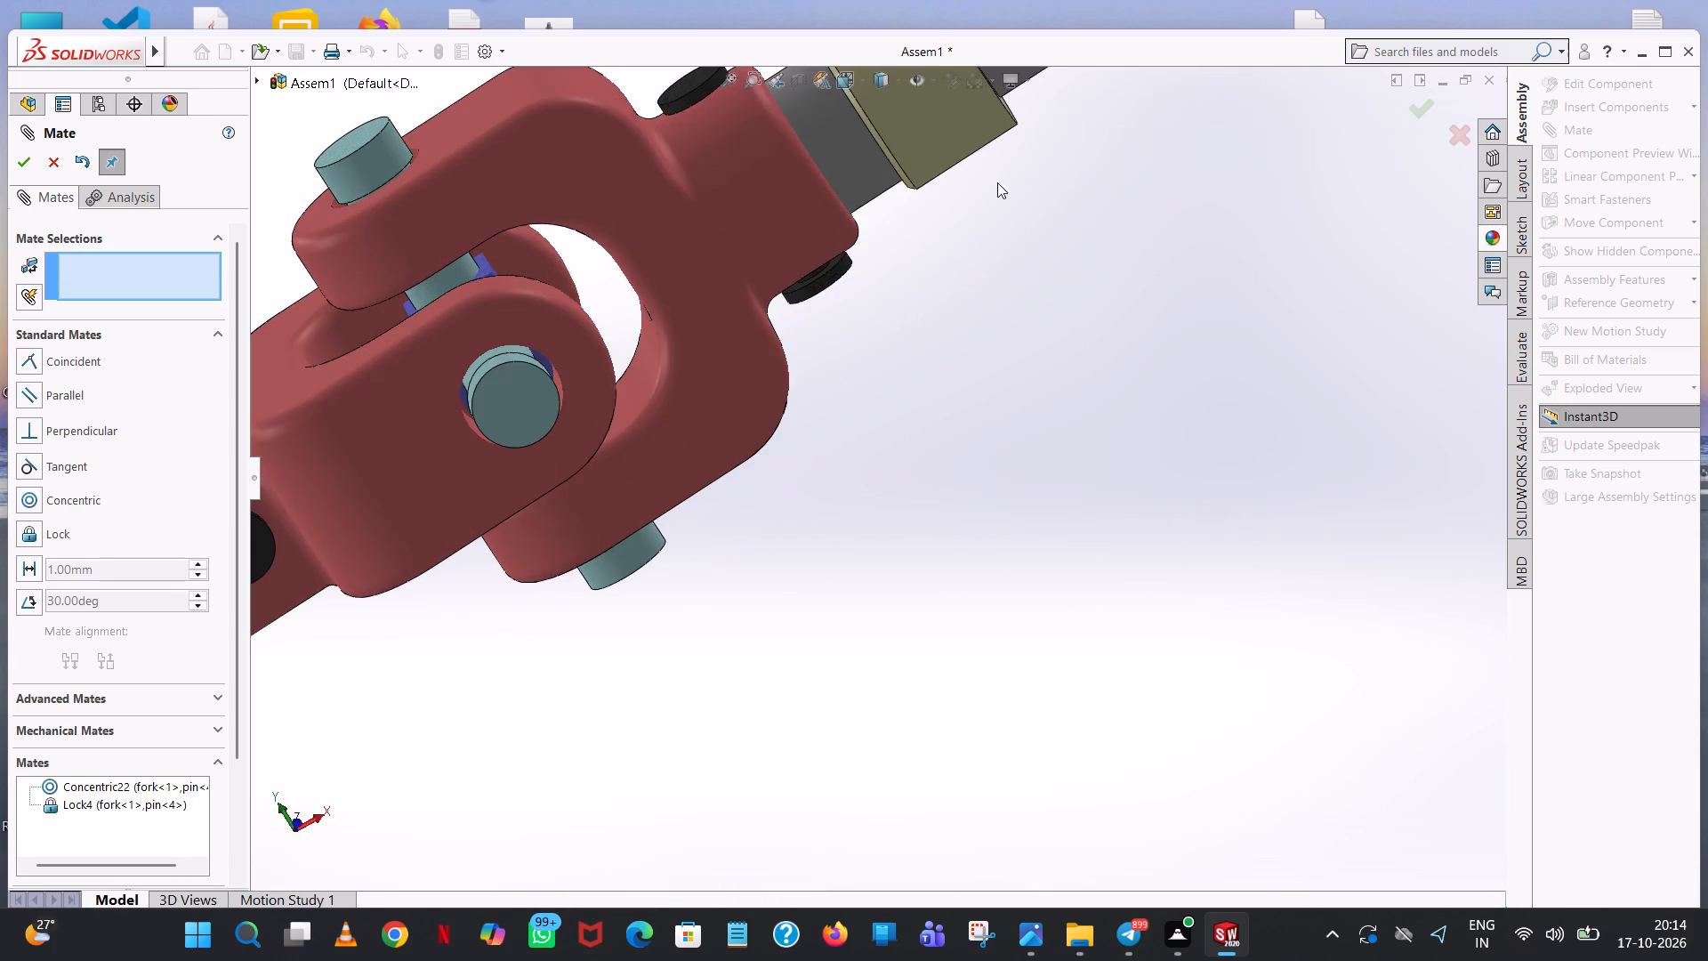
scroll(1008, 237, up, 6)
scroll(1008, 227, down, 1)
middle_drag(972, 301, 1125, 190)
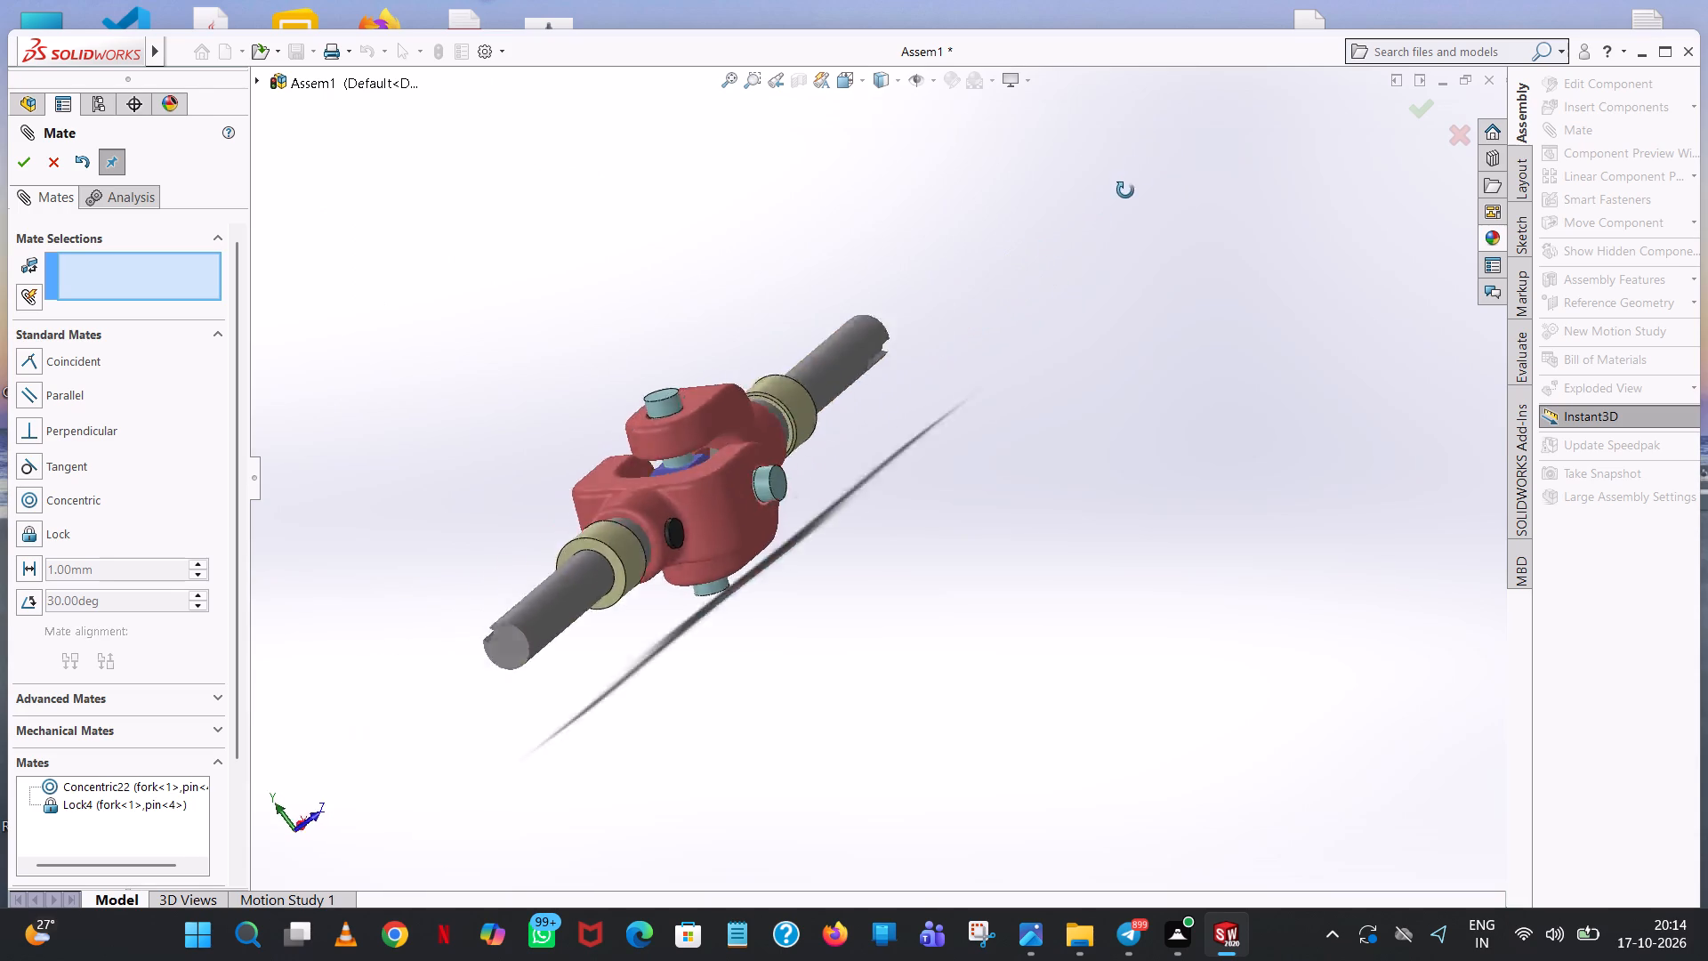
middle_drag(1125, 190, 1061, 491)
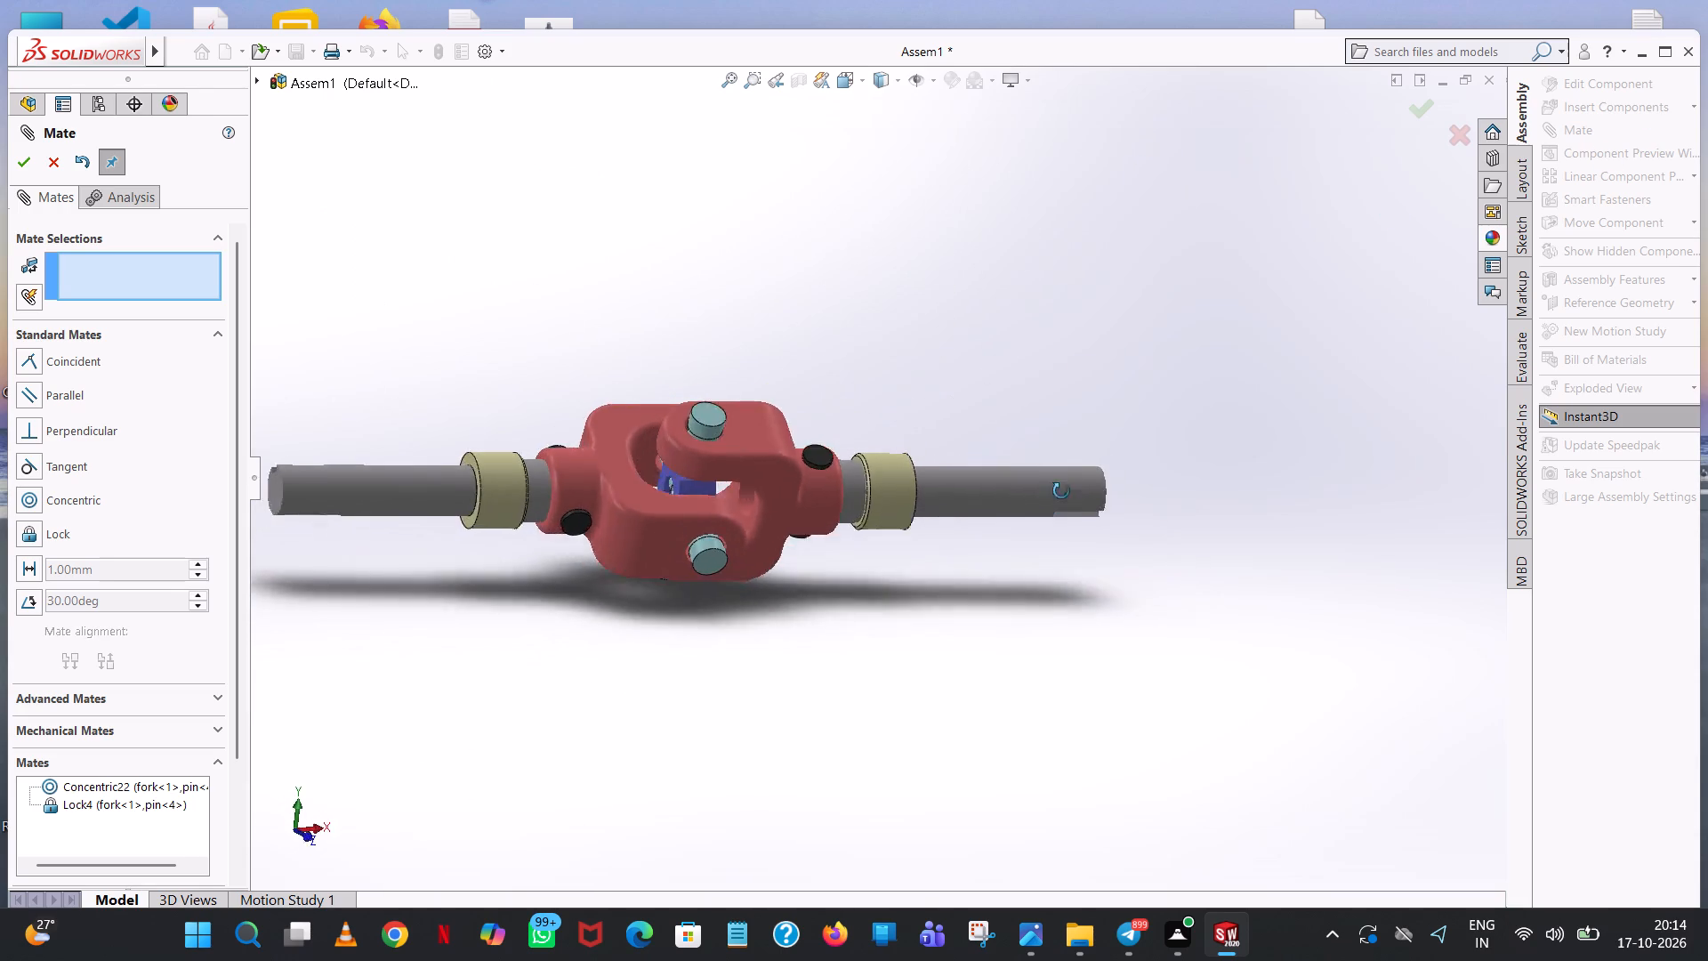
middle_drag(1061, 491, 1139, 591)
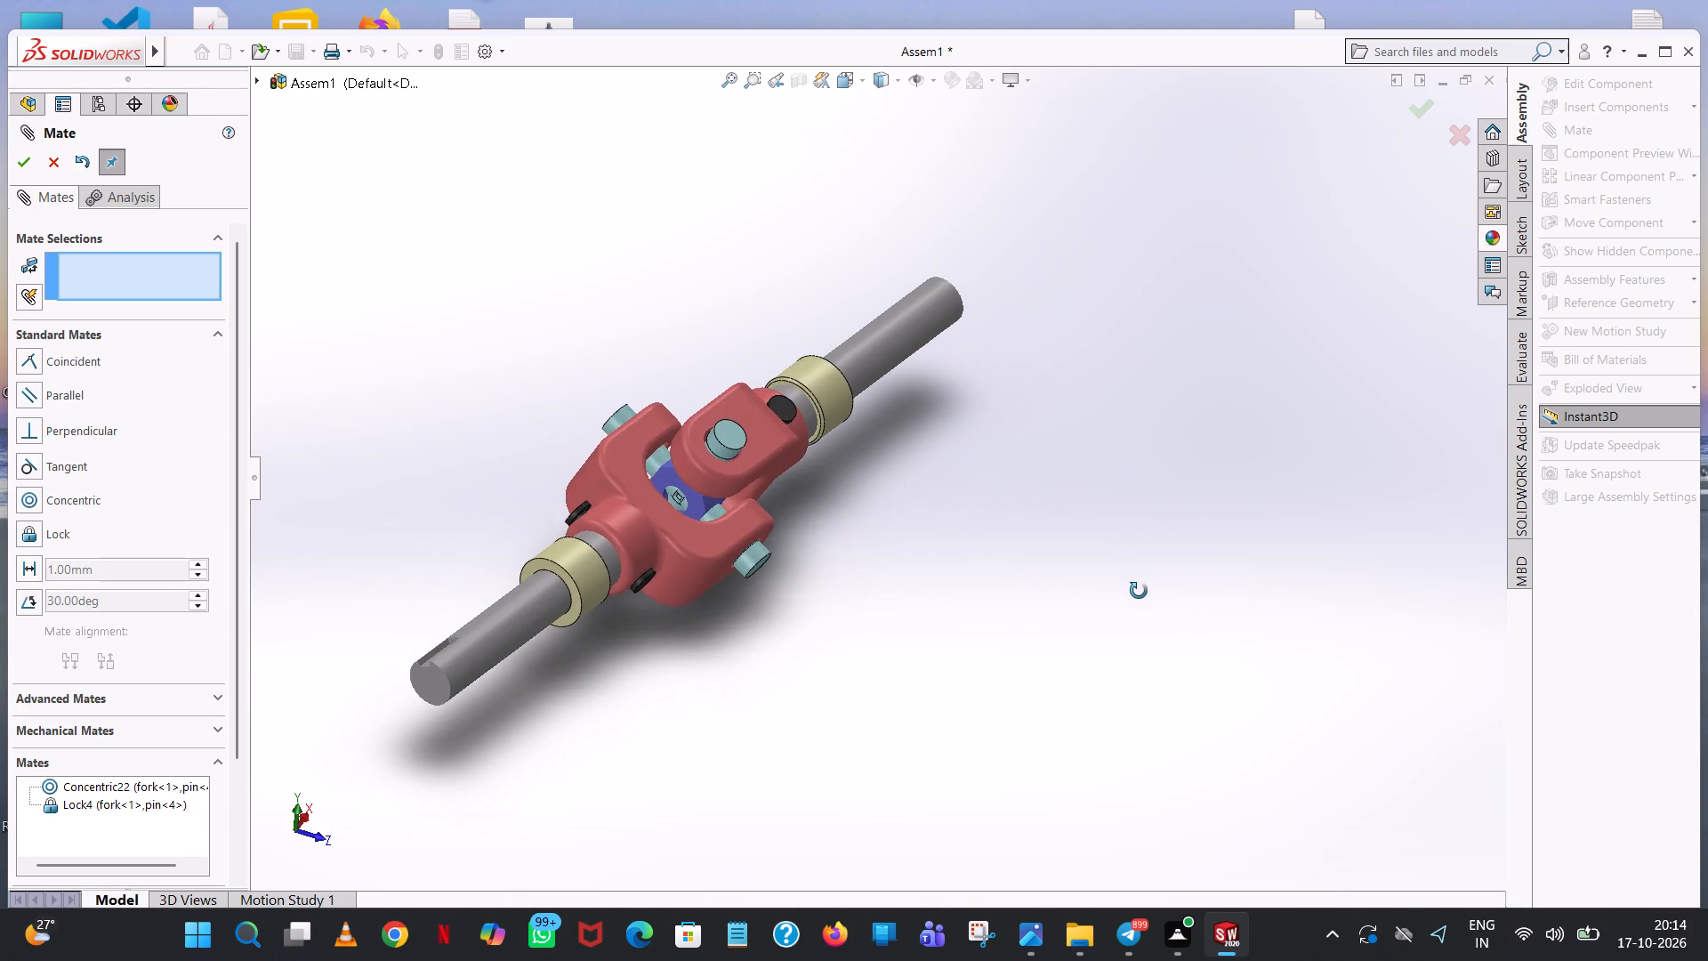
middle_drag(1139, 591, 1144, 239)
scroll(1115, 354, up, 1)
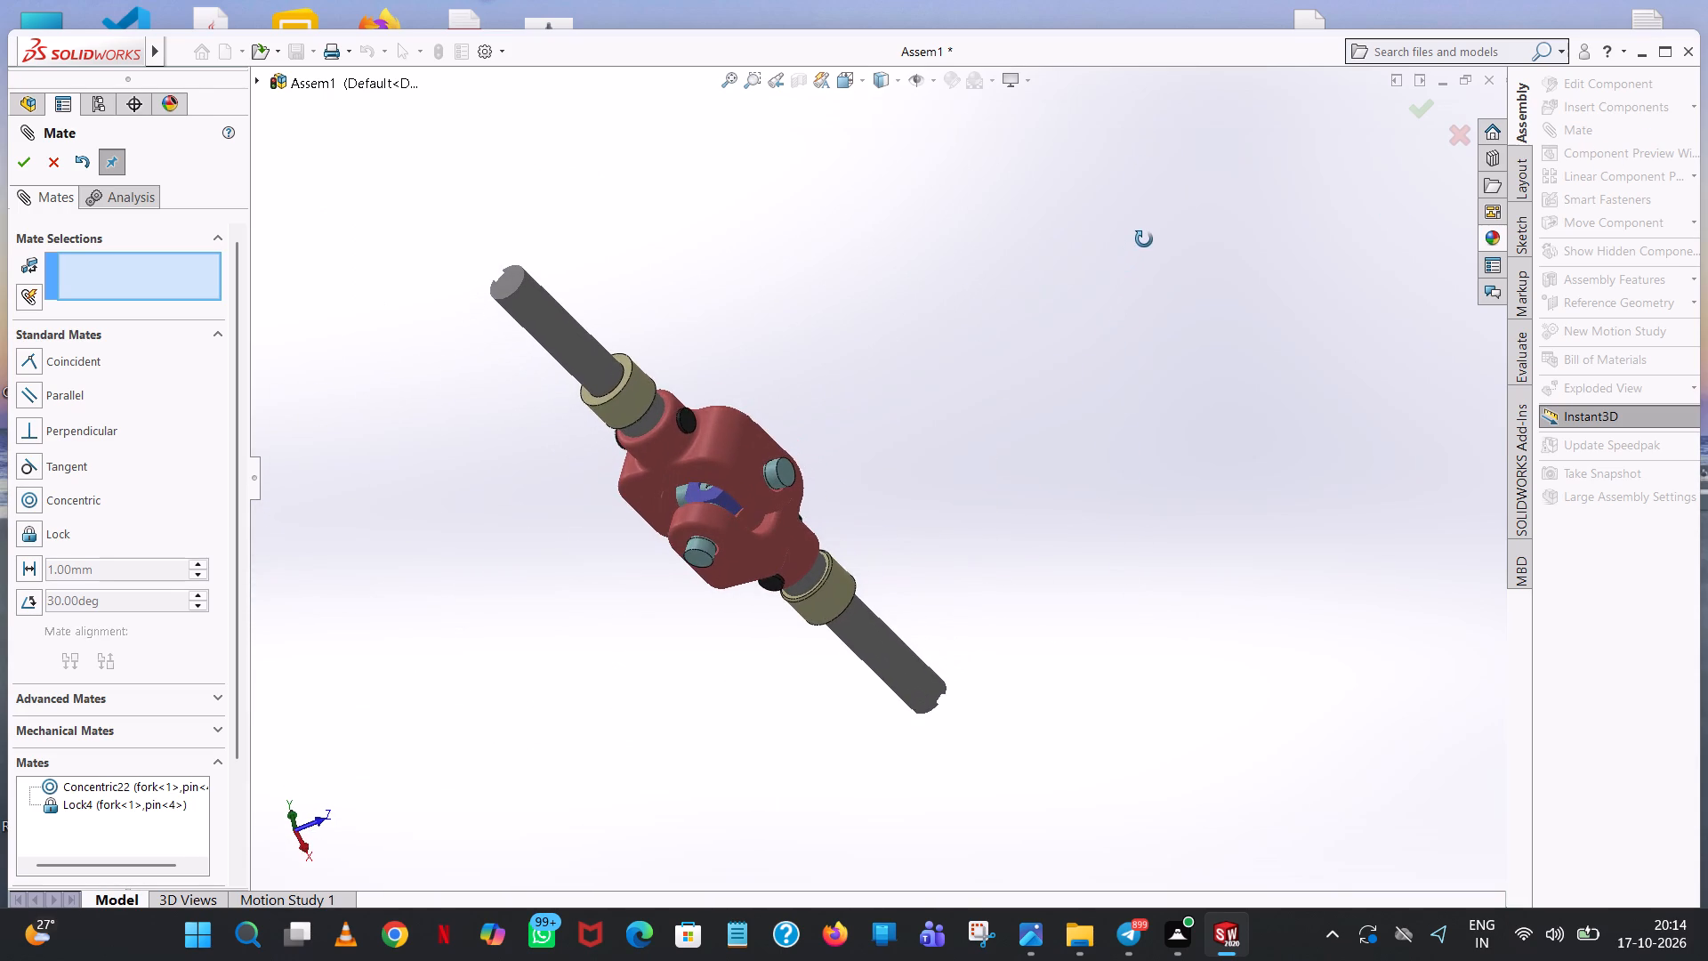
middle_drag(1144, 239, 1370, 275)
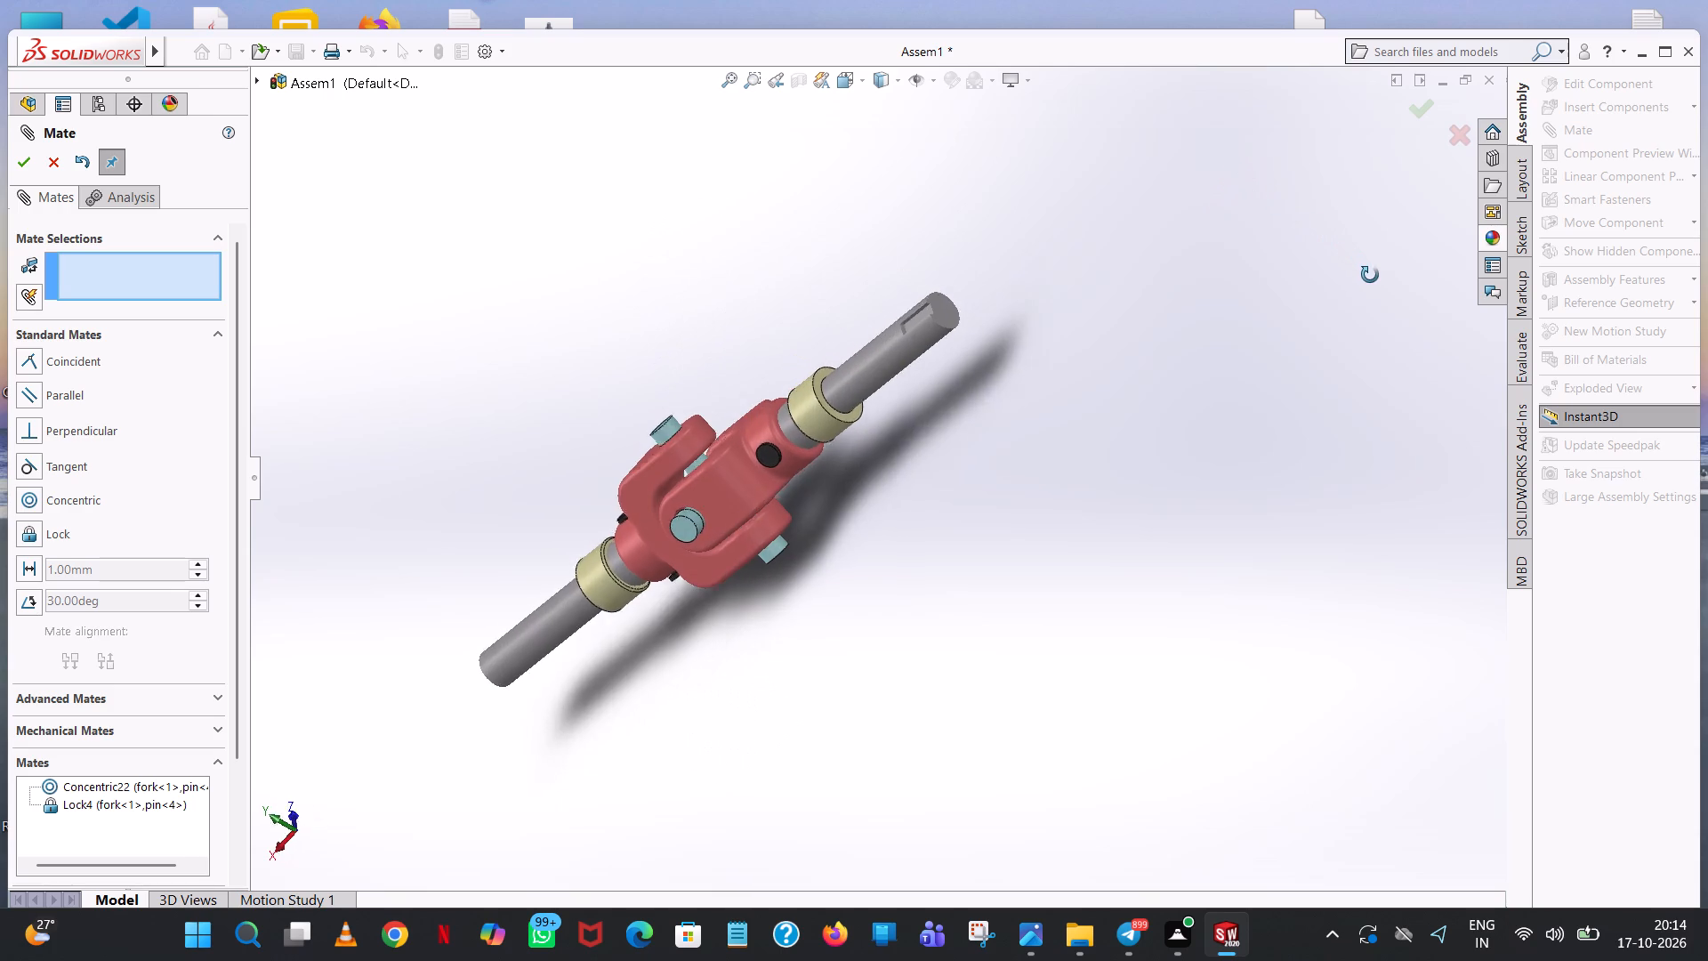
middle_drag(1370, 275, 1369, 276)
middle_drag(512, 438, 704, 489)
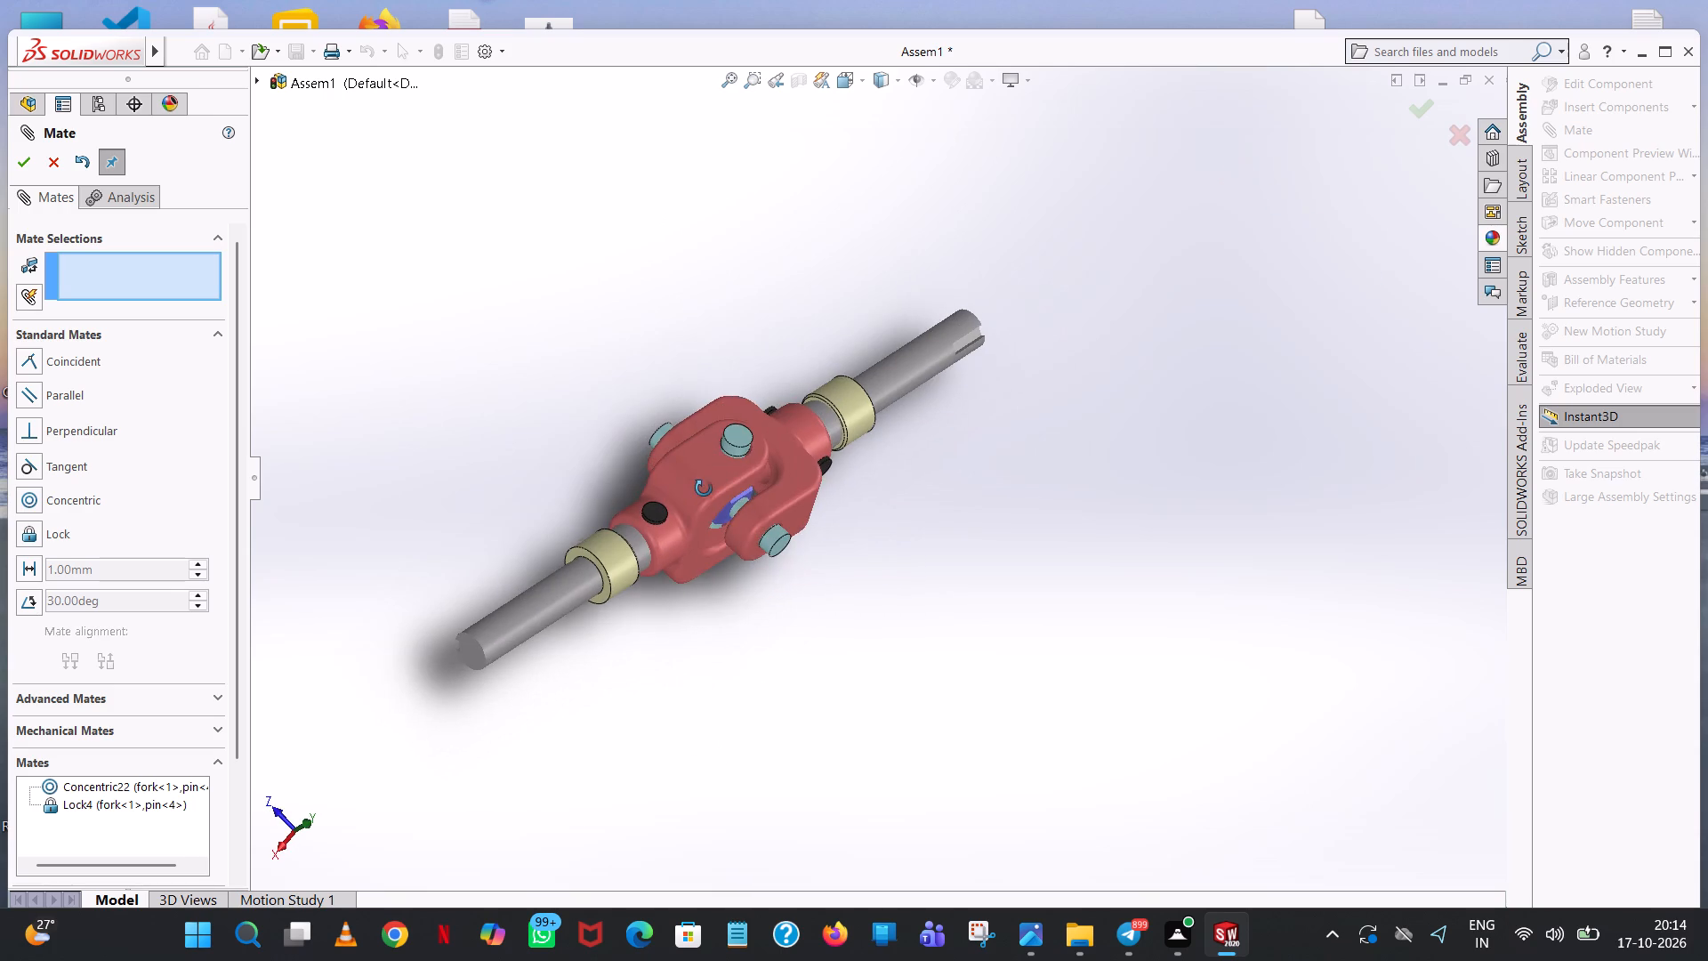
middle_drag(704, 489, 705, 489)
click(26, 170)
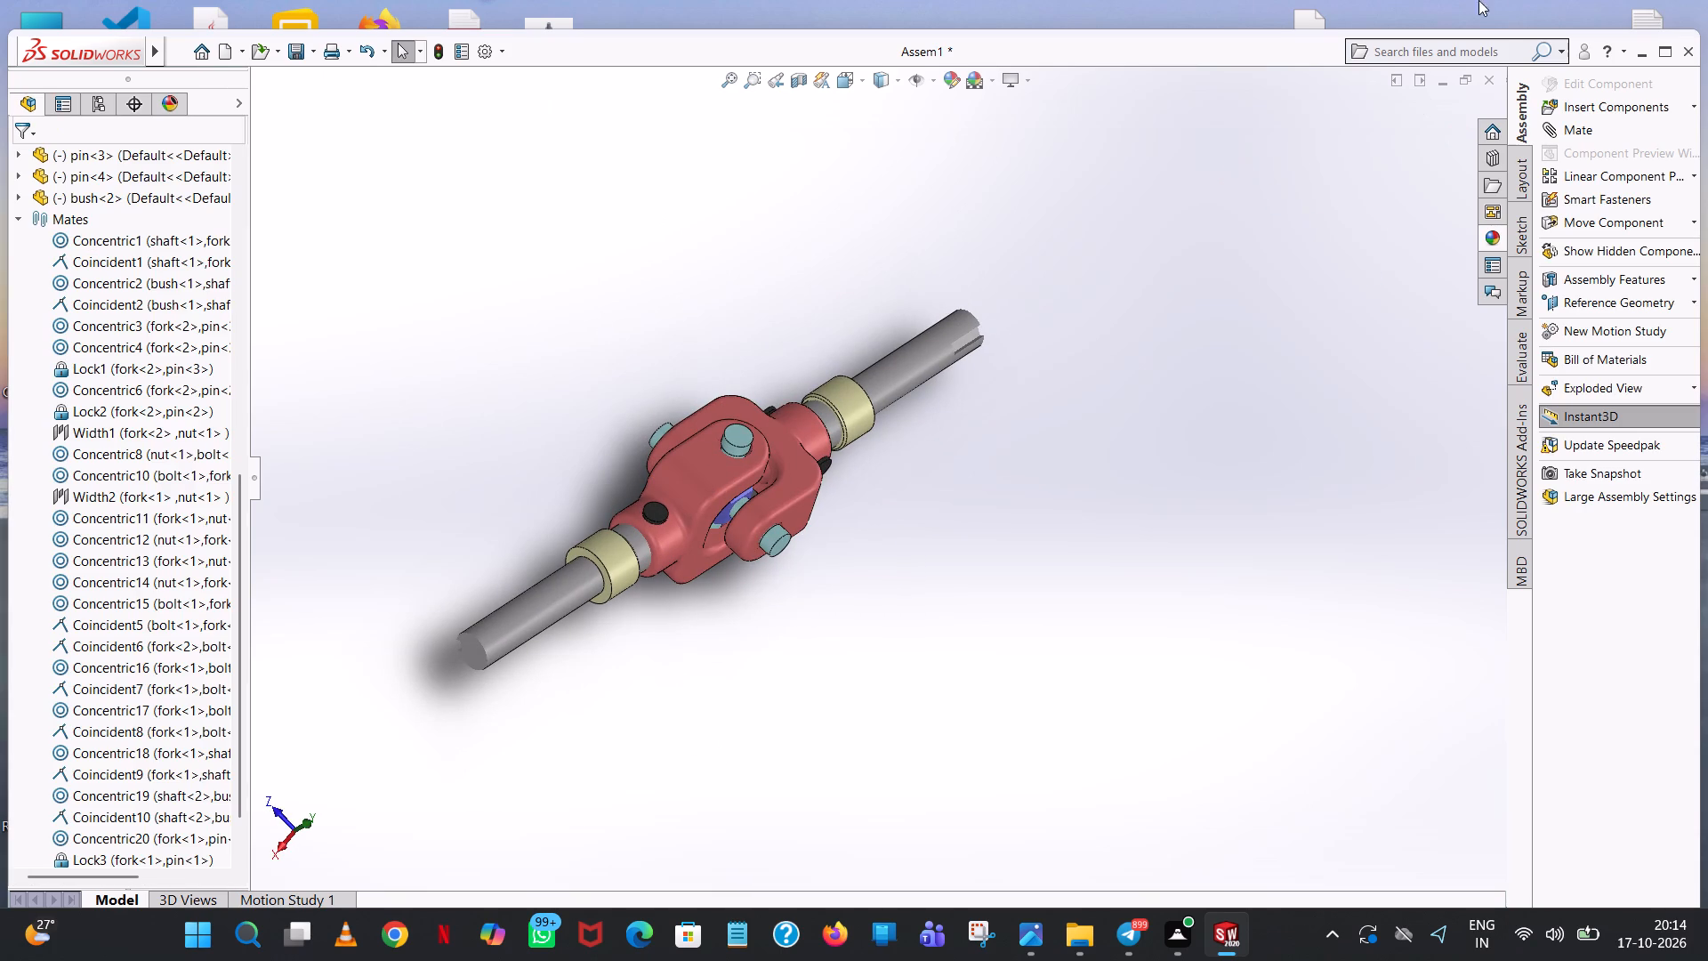
Rebuild and save the assembly as Assem1 in SOLIDWORKS Assembly format in the universal joint folder.
click(1665, 50)
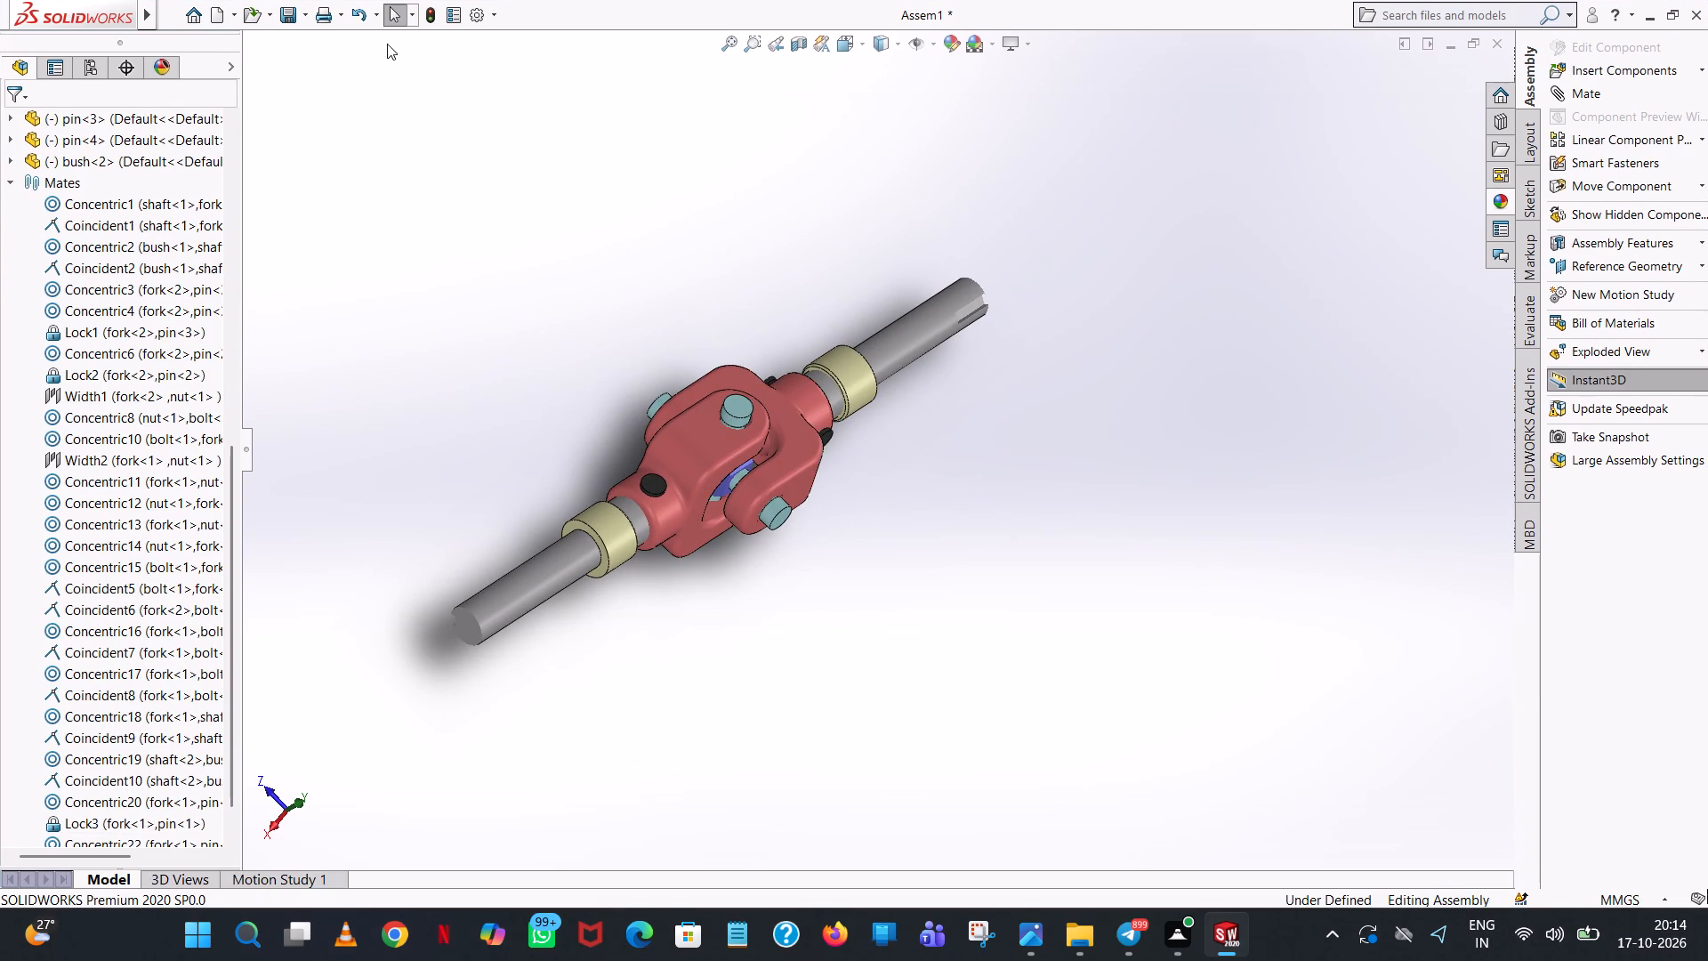
click(285, 18)
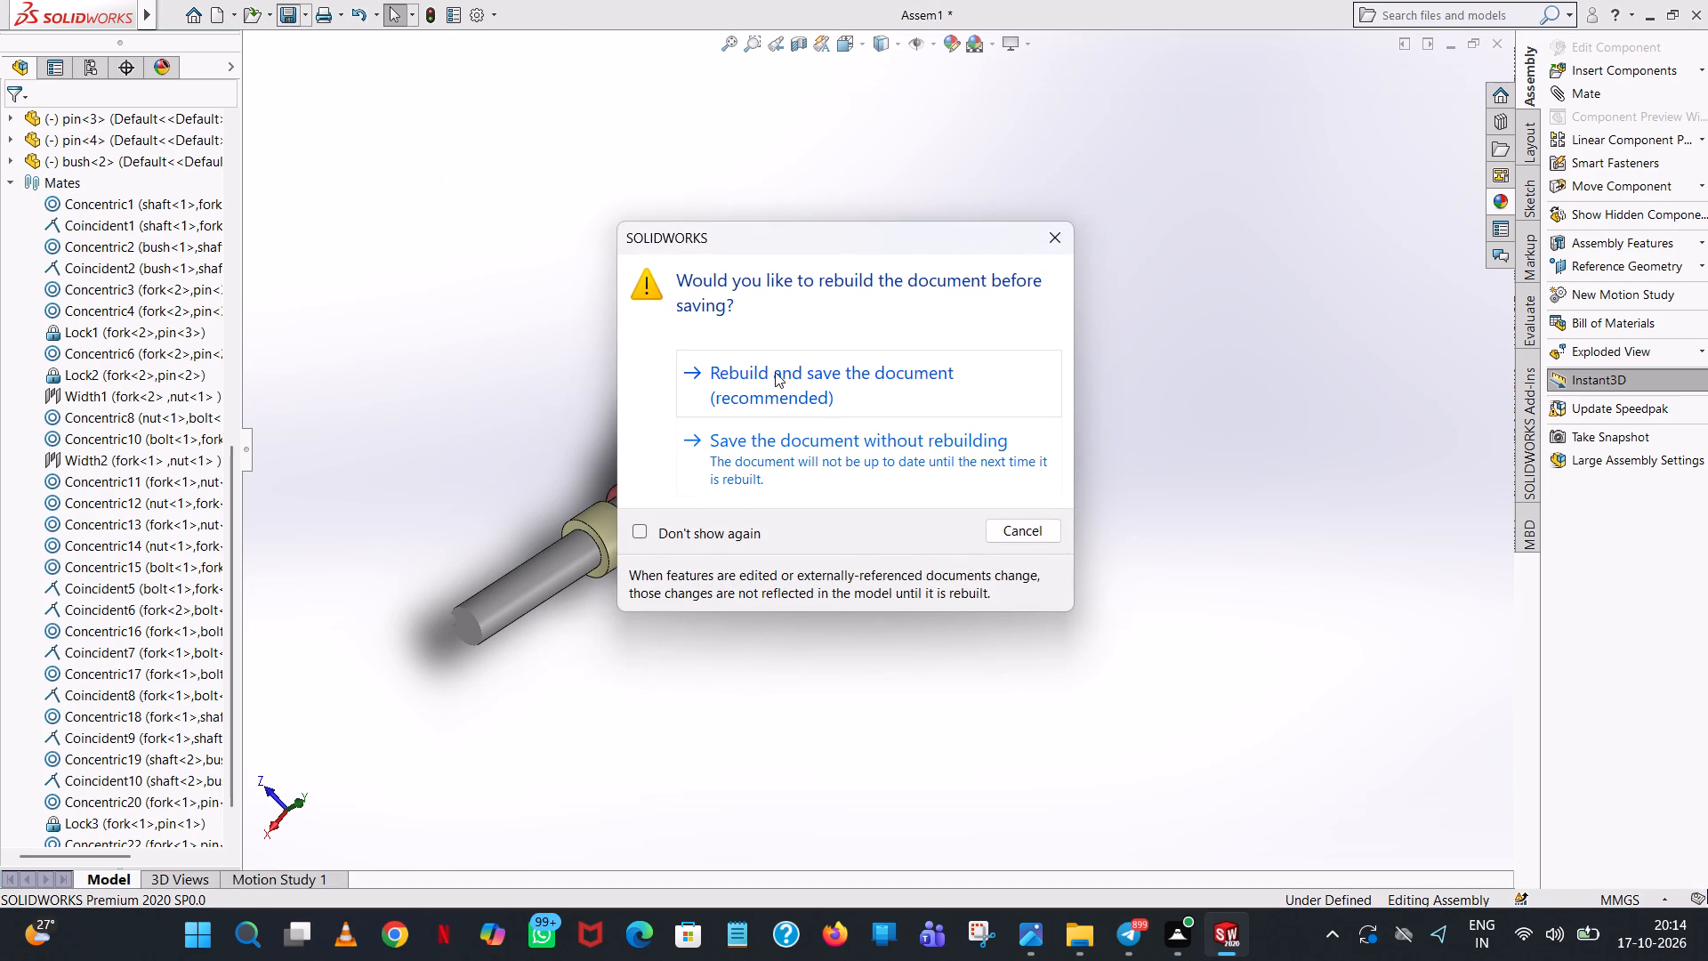
click(775, 372)
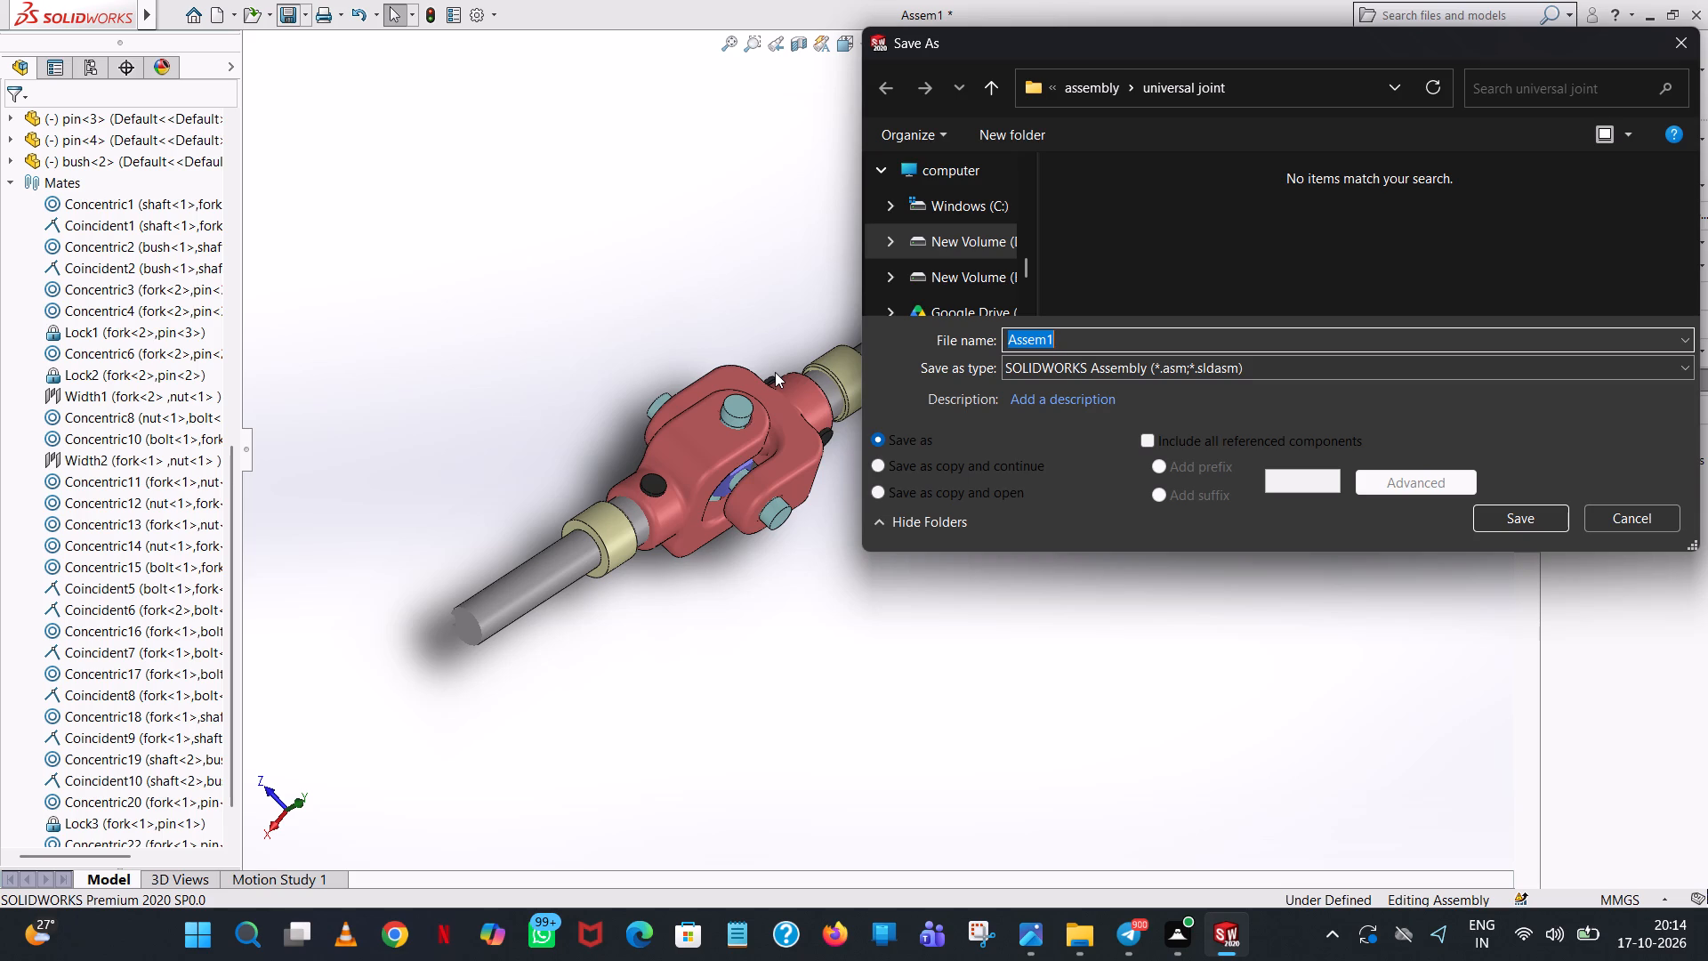
click(1522, 519)
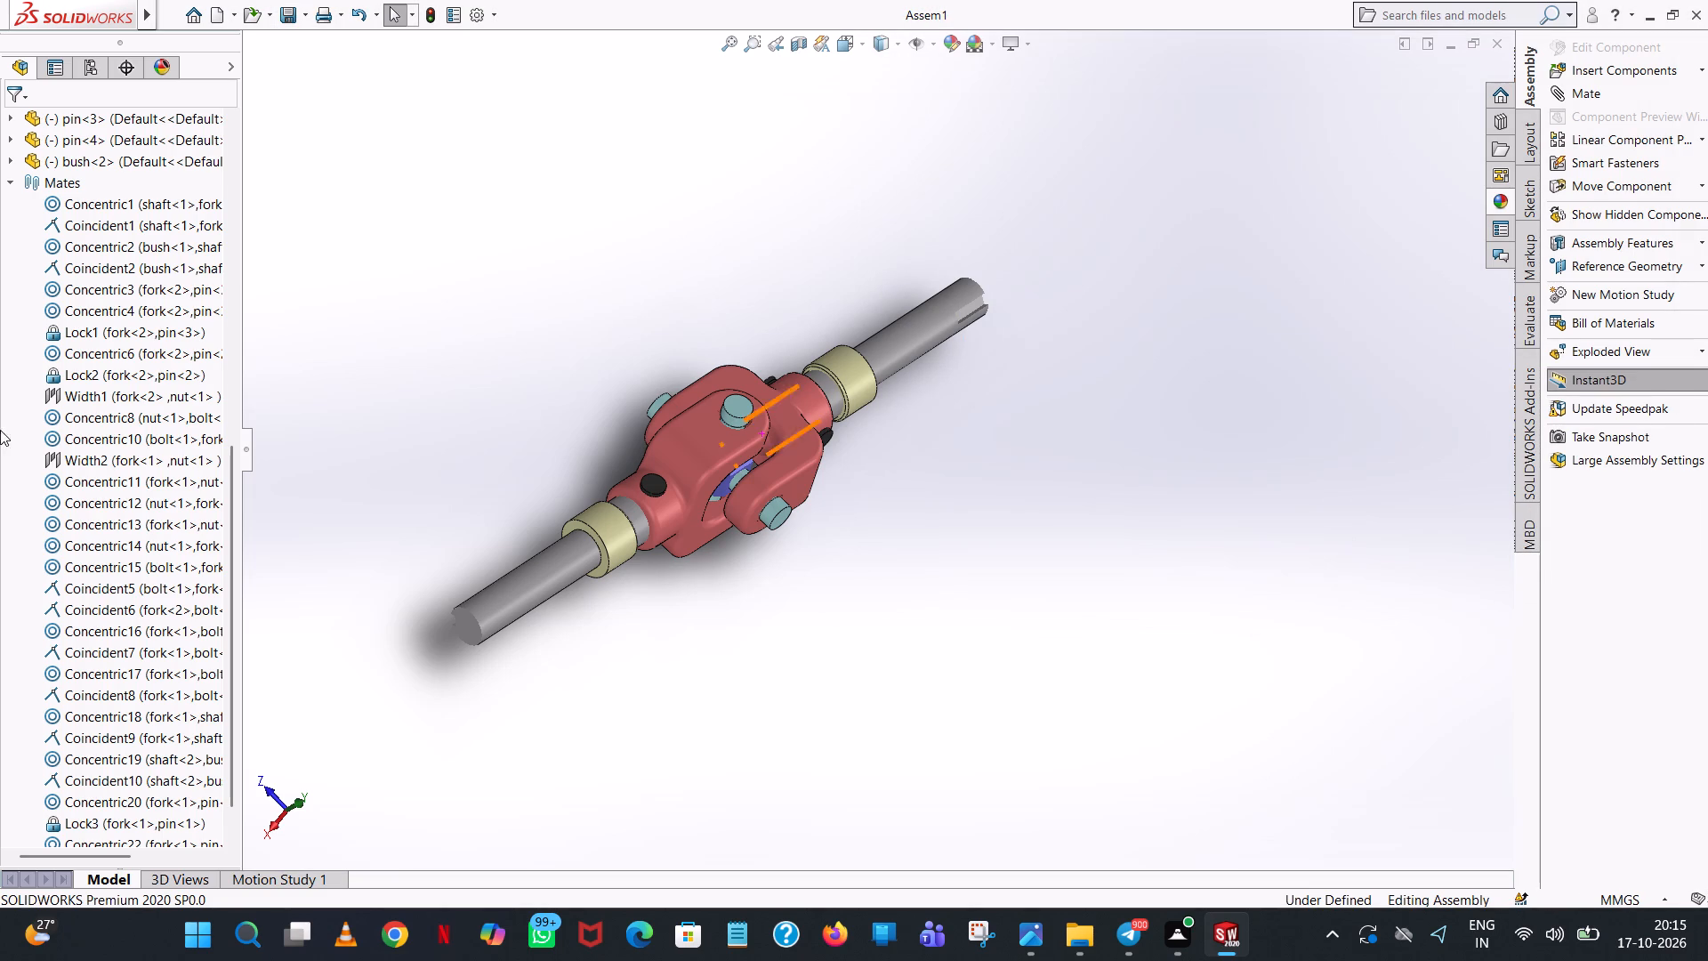
Save the assembly as an Adobe PDF named Assem1 in the universal joint folder.
click(304, 19)
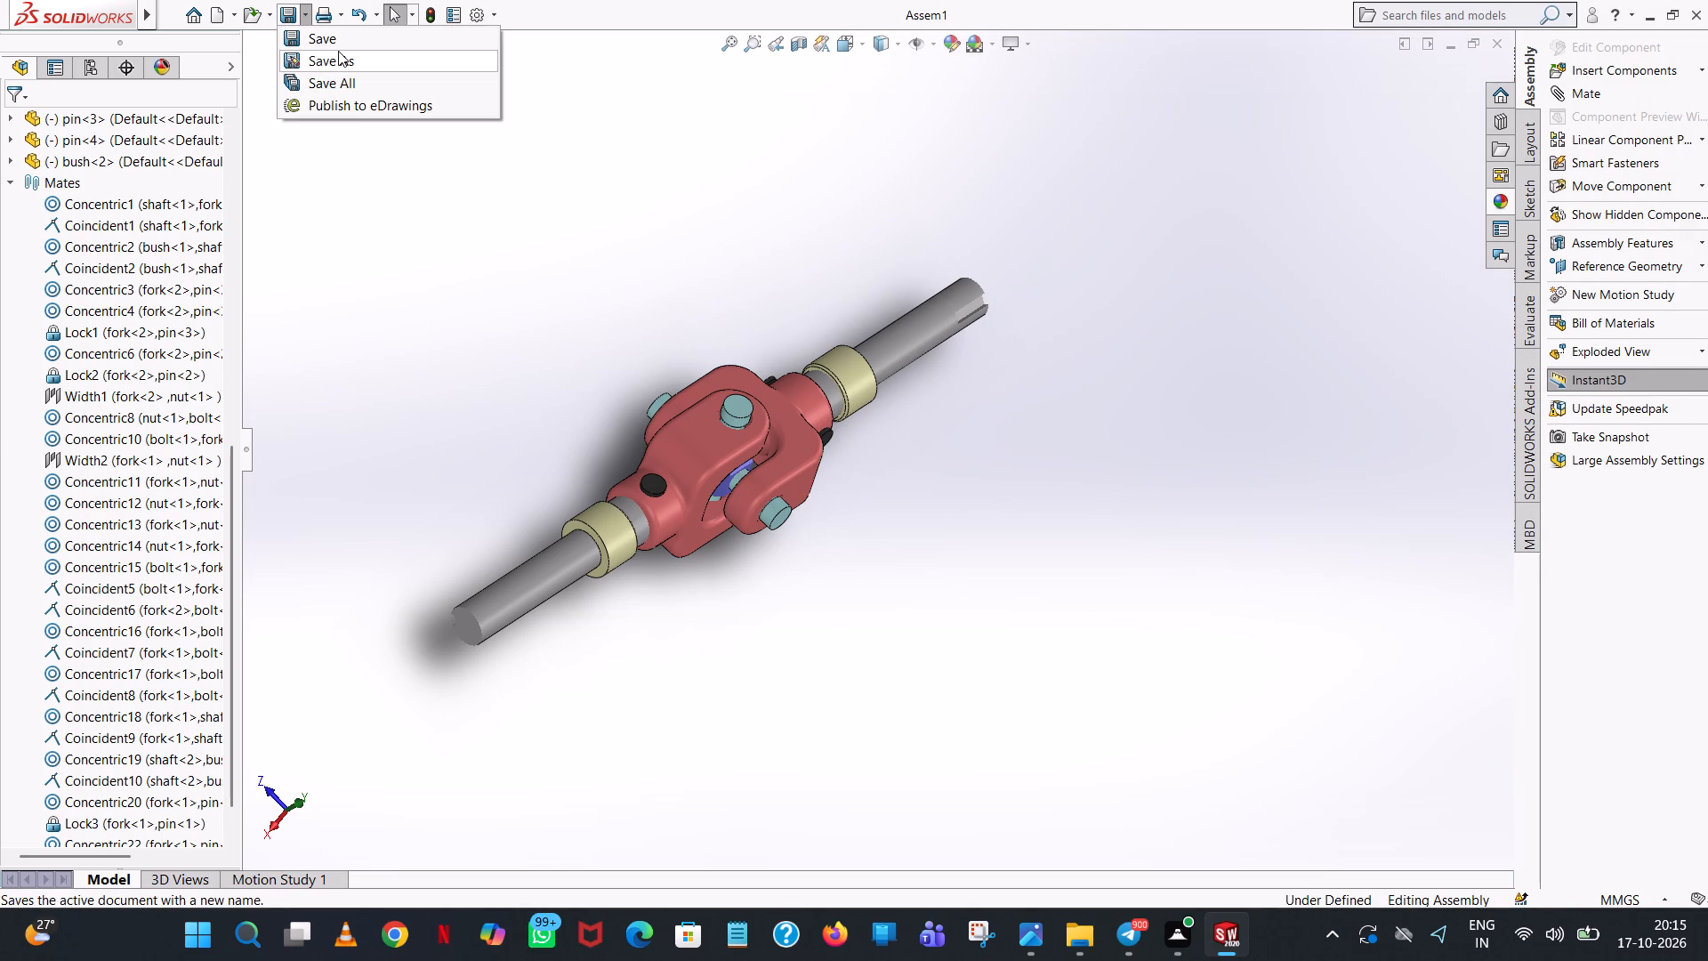
click(338, 51)
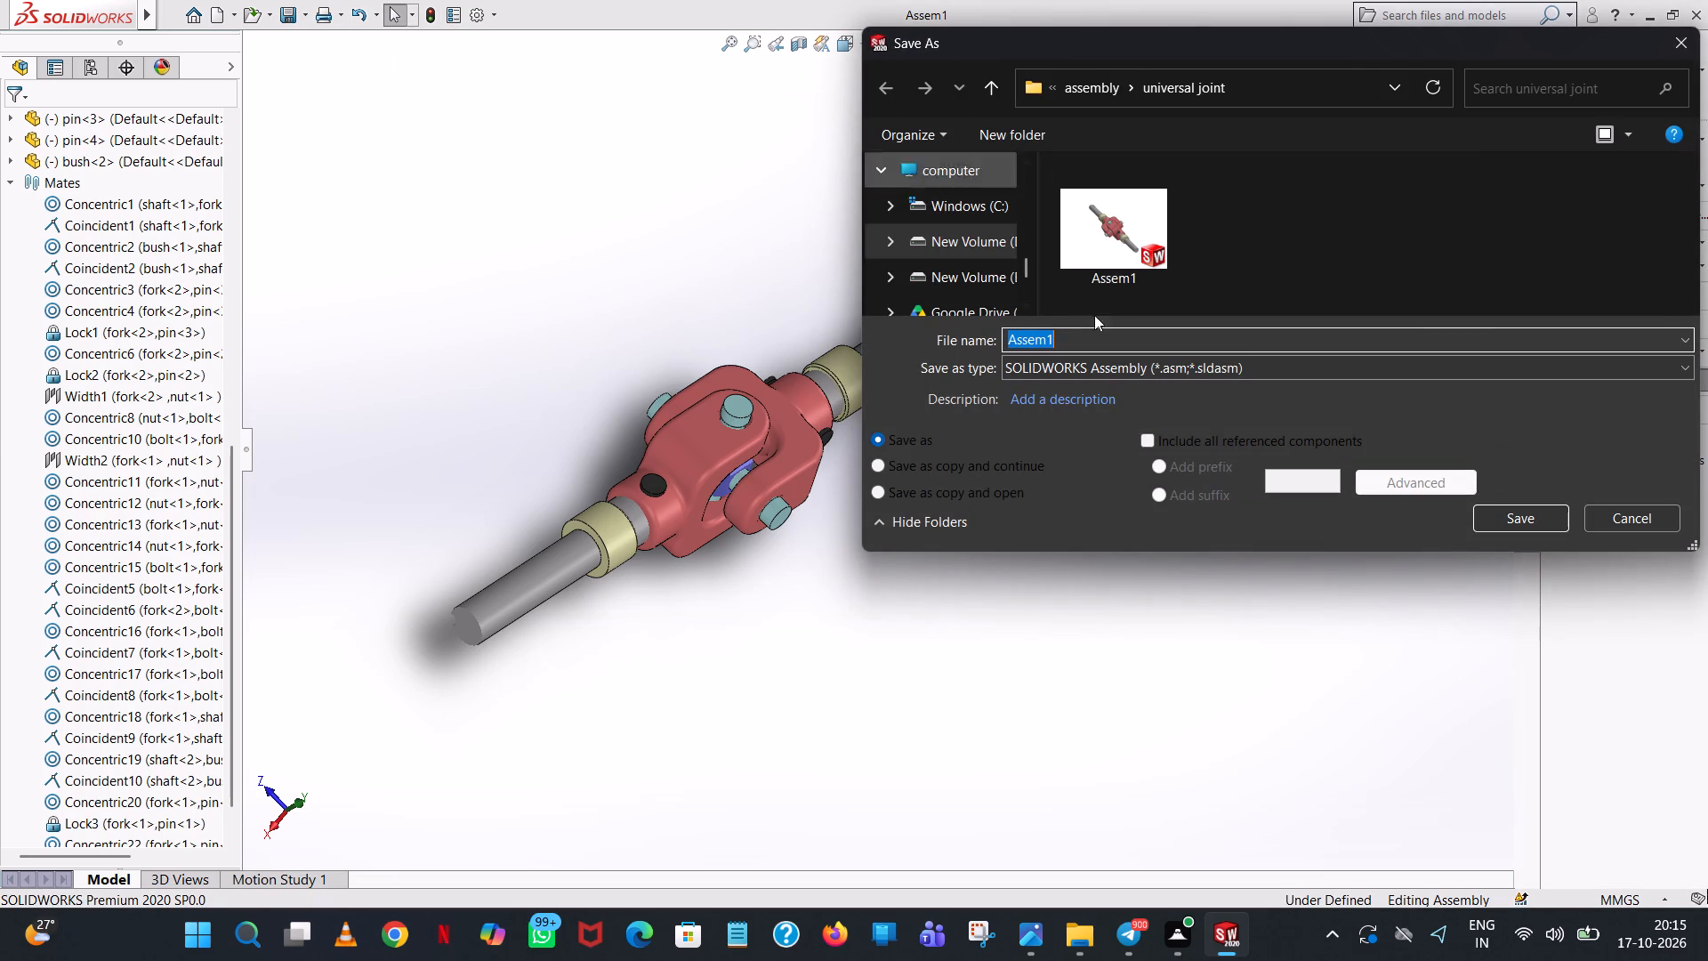
click(1184, 362)
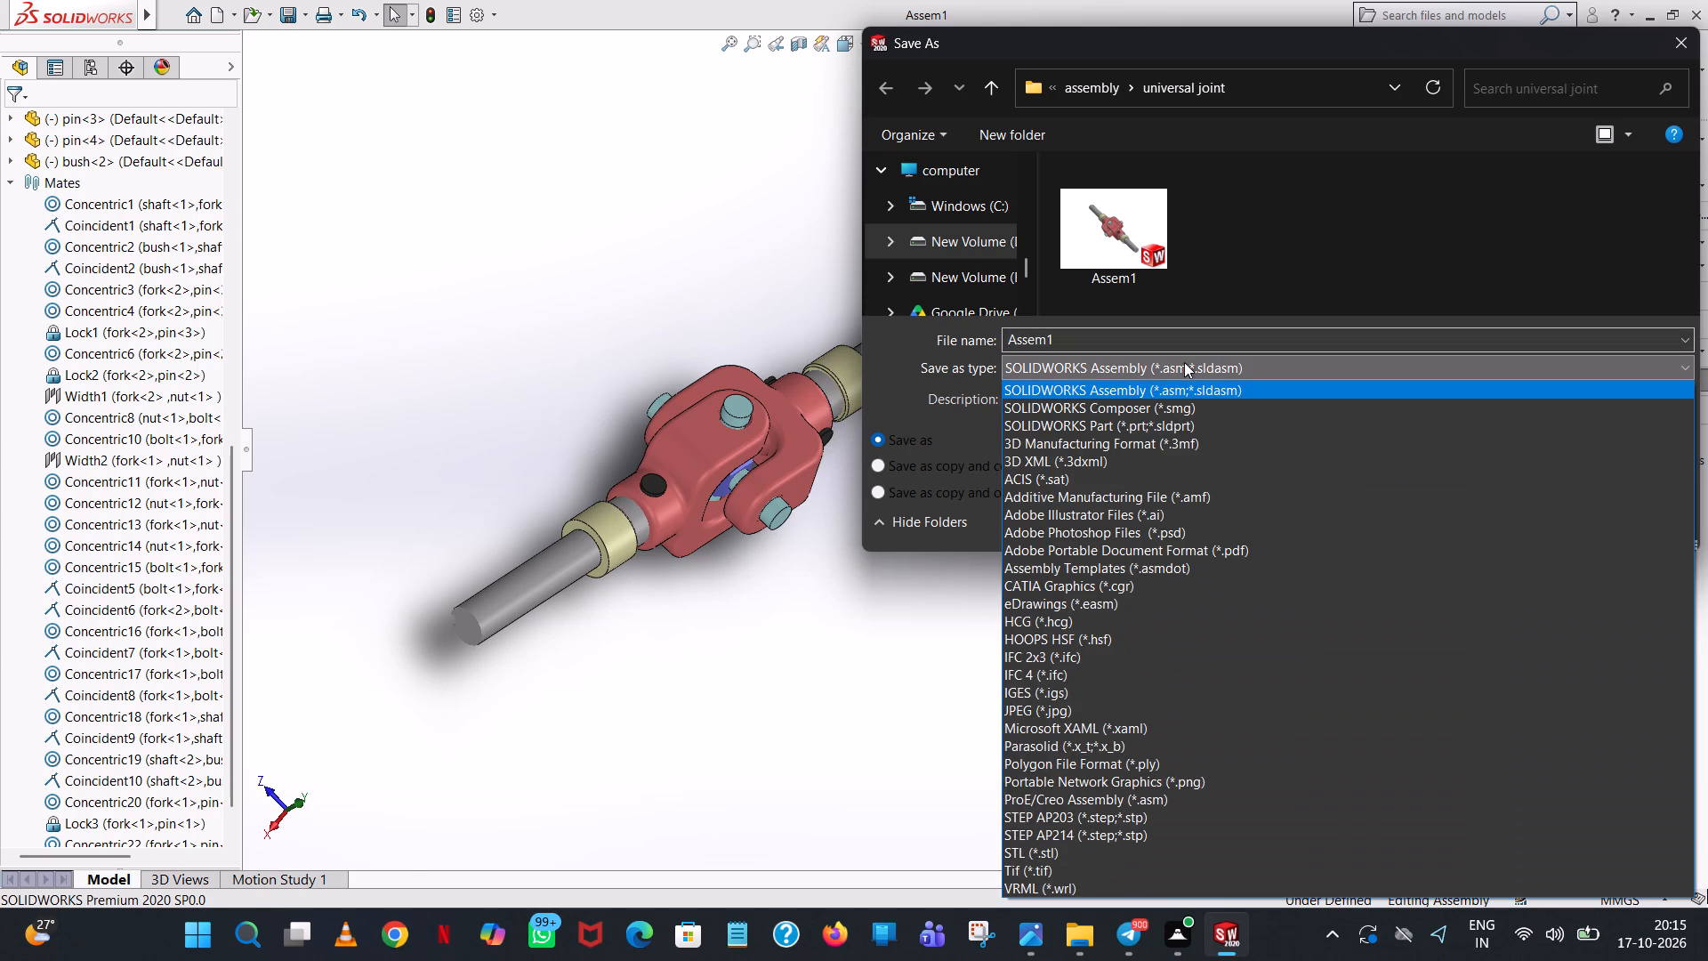
click(1179, 557)
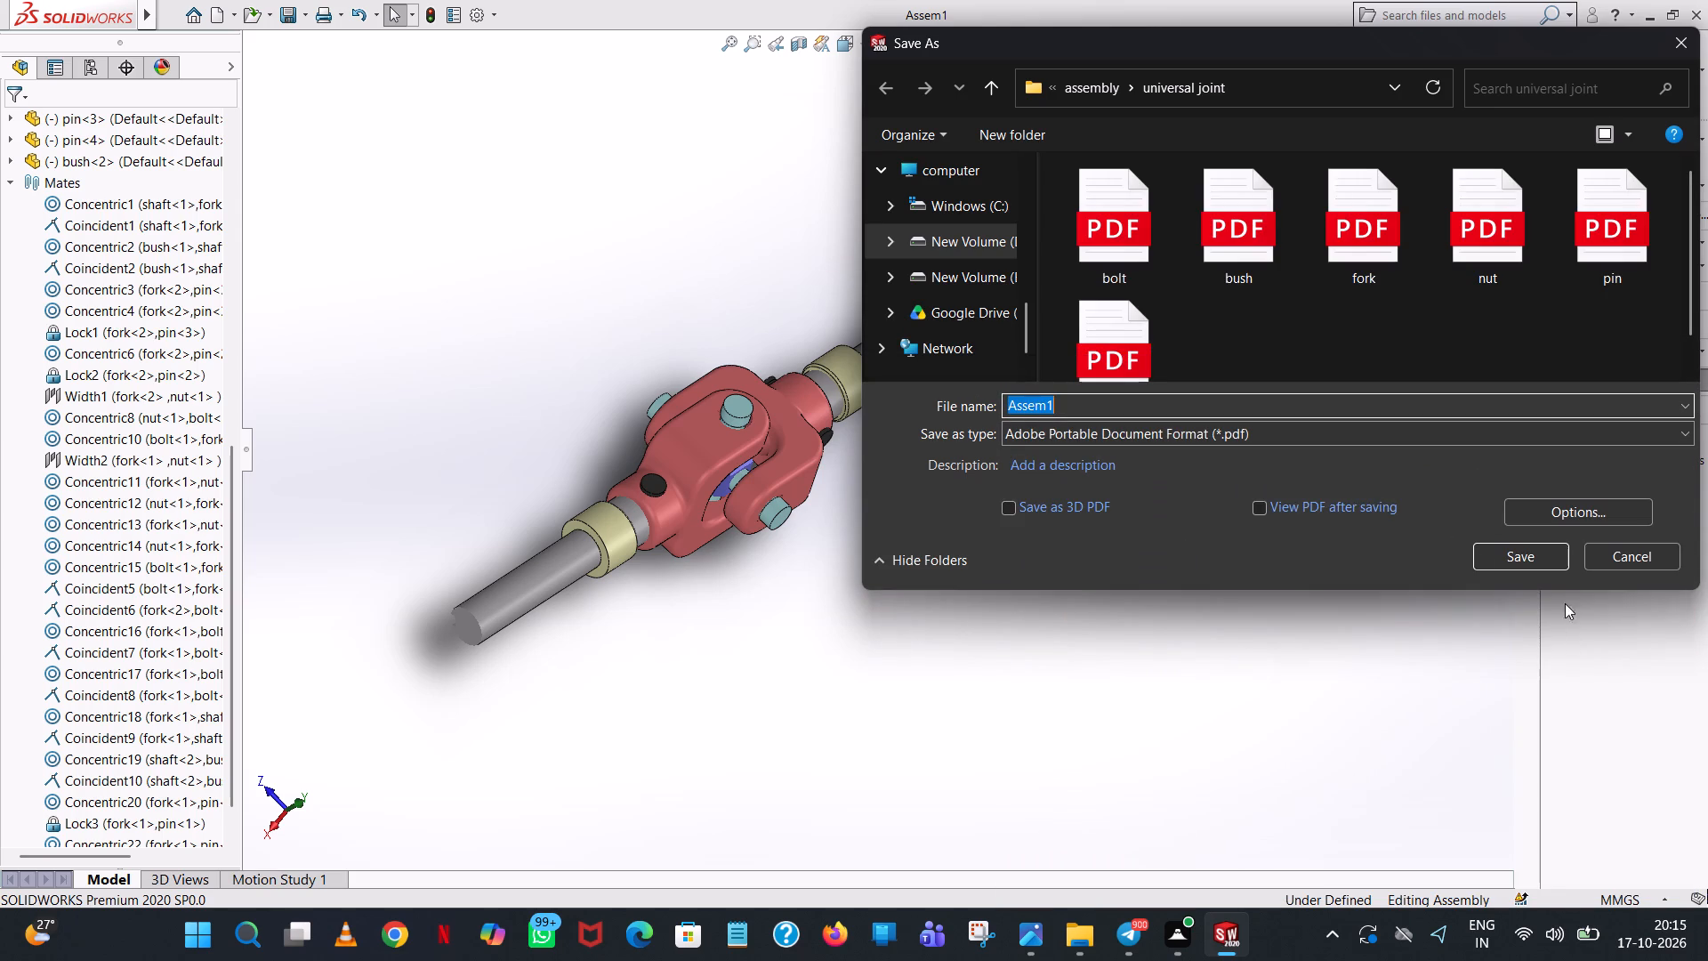
click(1541, 563)
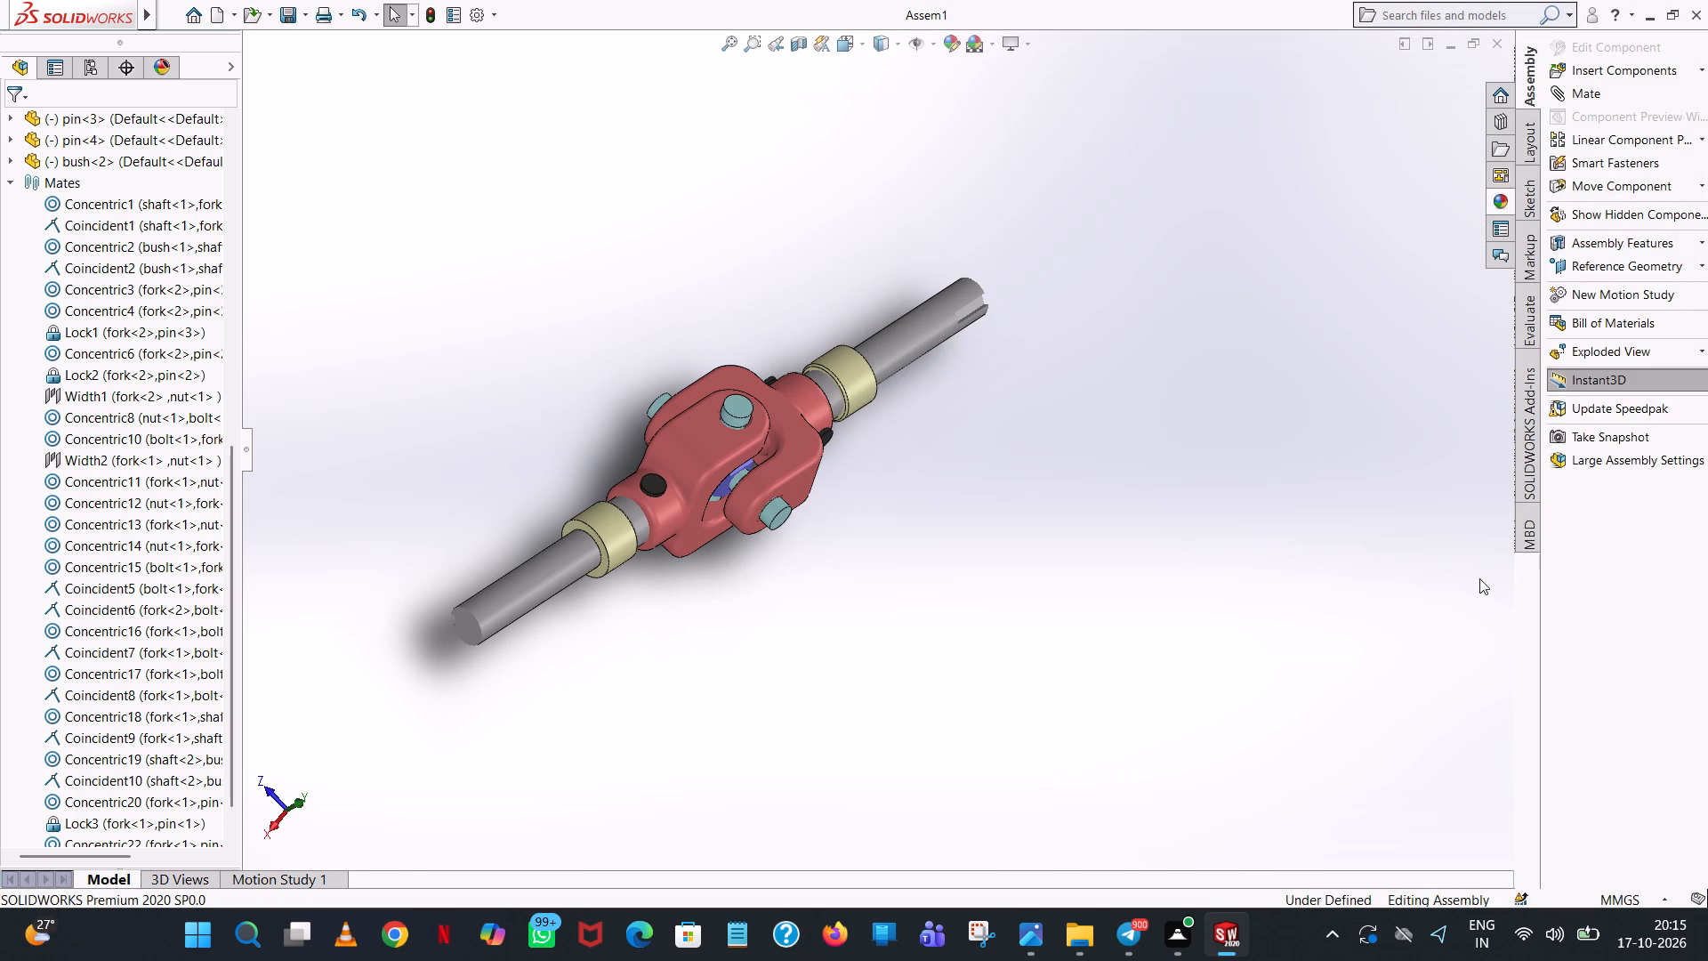